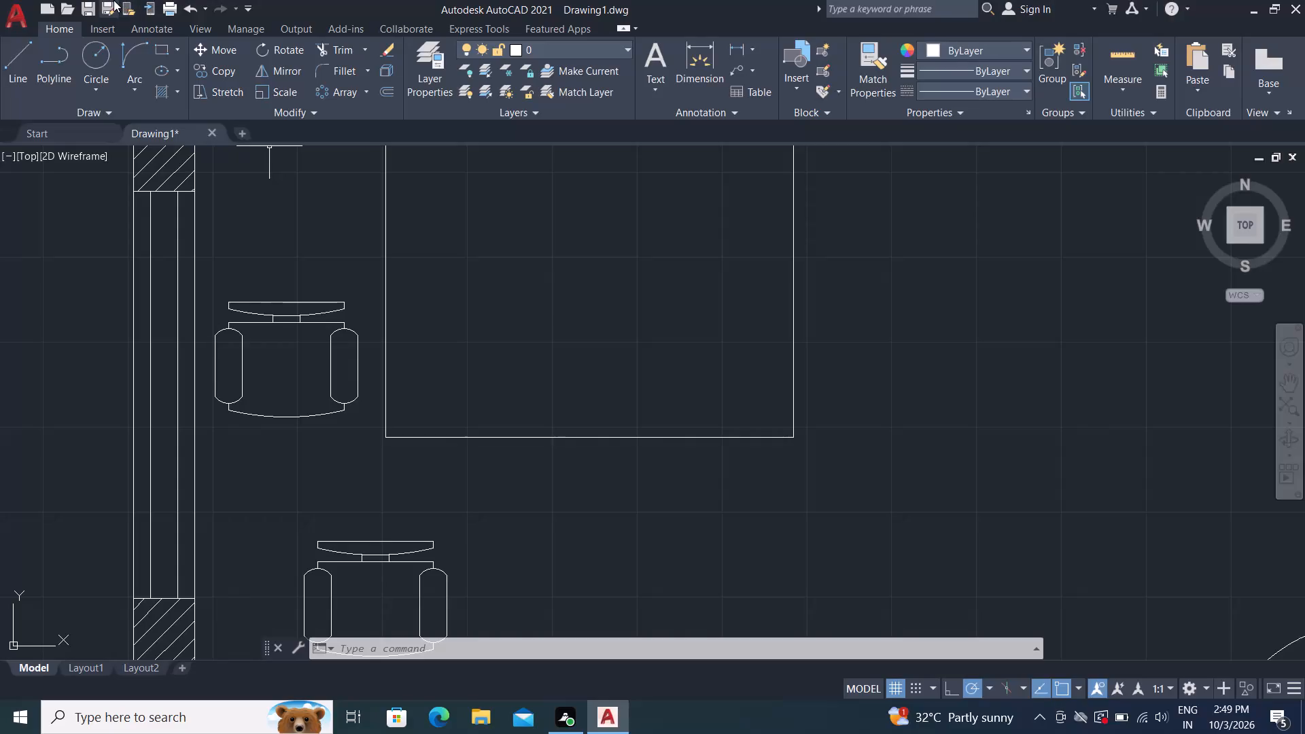
Save the floor plan as Drawing1 in the Documents folder in AutoCAD 2018 Drawing format, replacing the existing file.
click(114, 0)
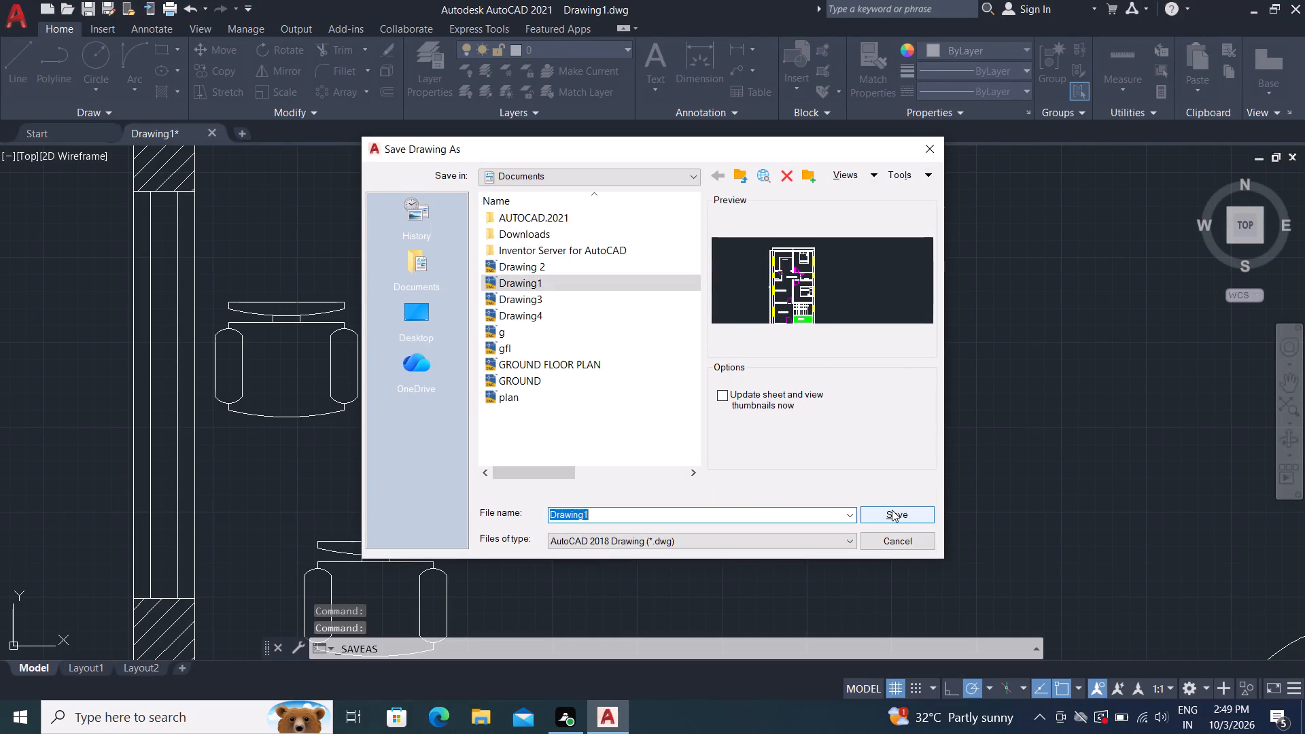
click(892, 510)
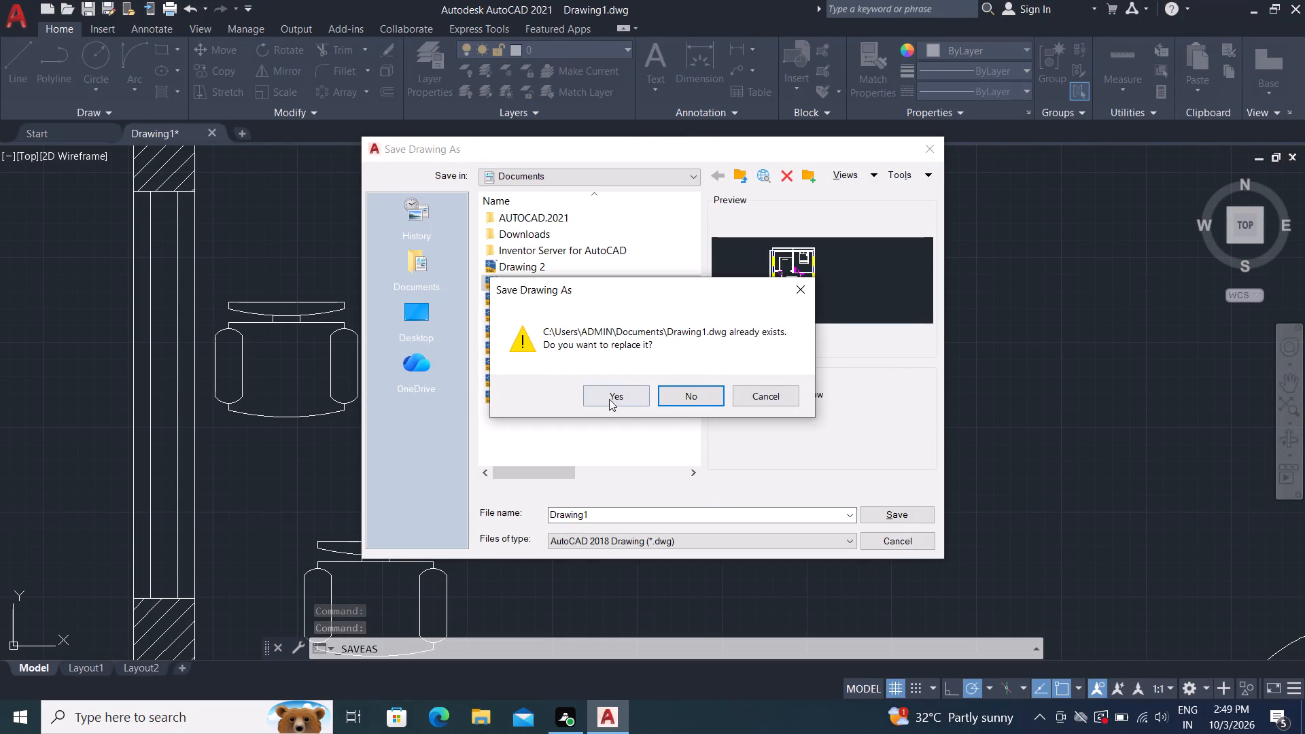
click(612, 402)
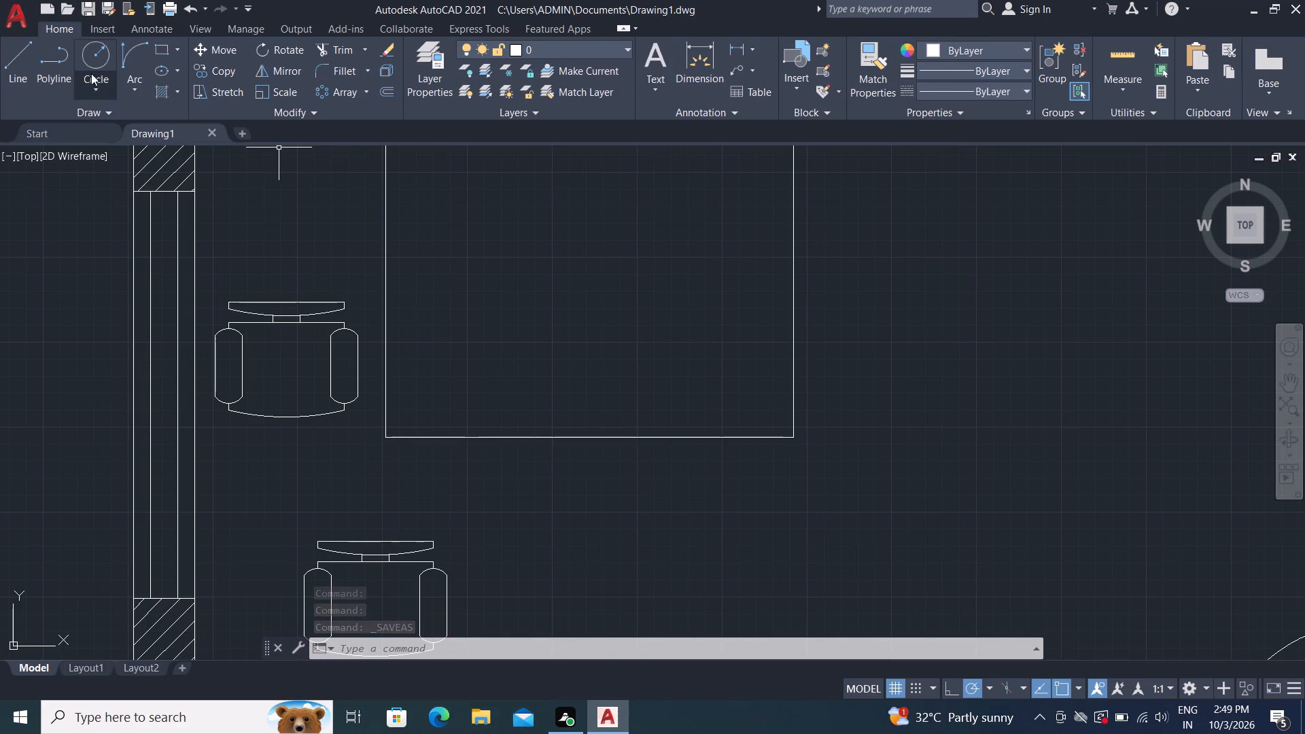
Save the drawing once more under the name Drawing1 in the Documents folder, overwriting the existing file.
click(107, 10)
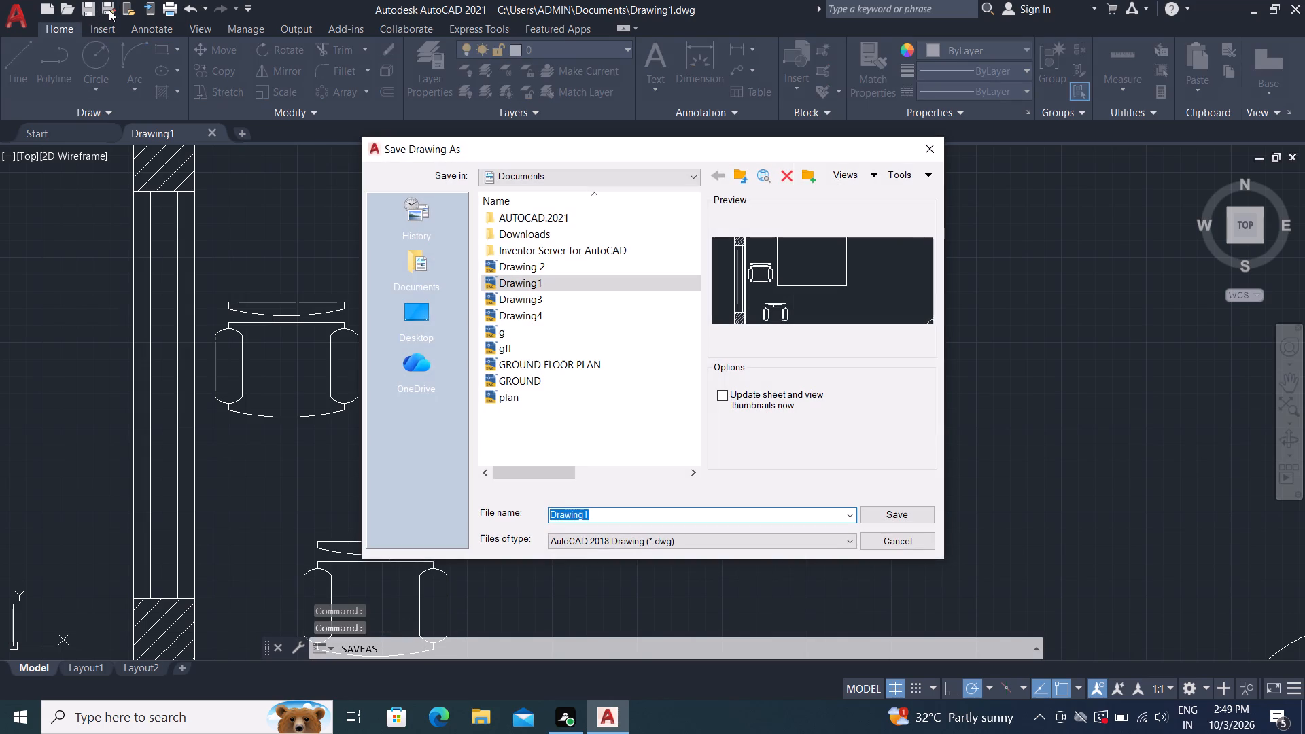
click(240, 276)
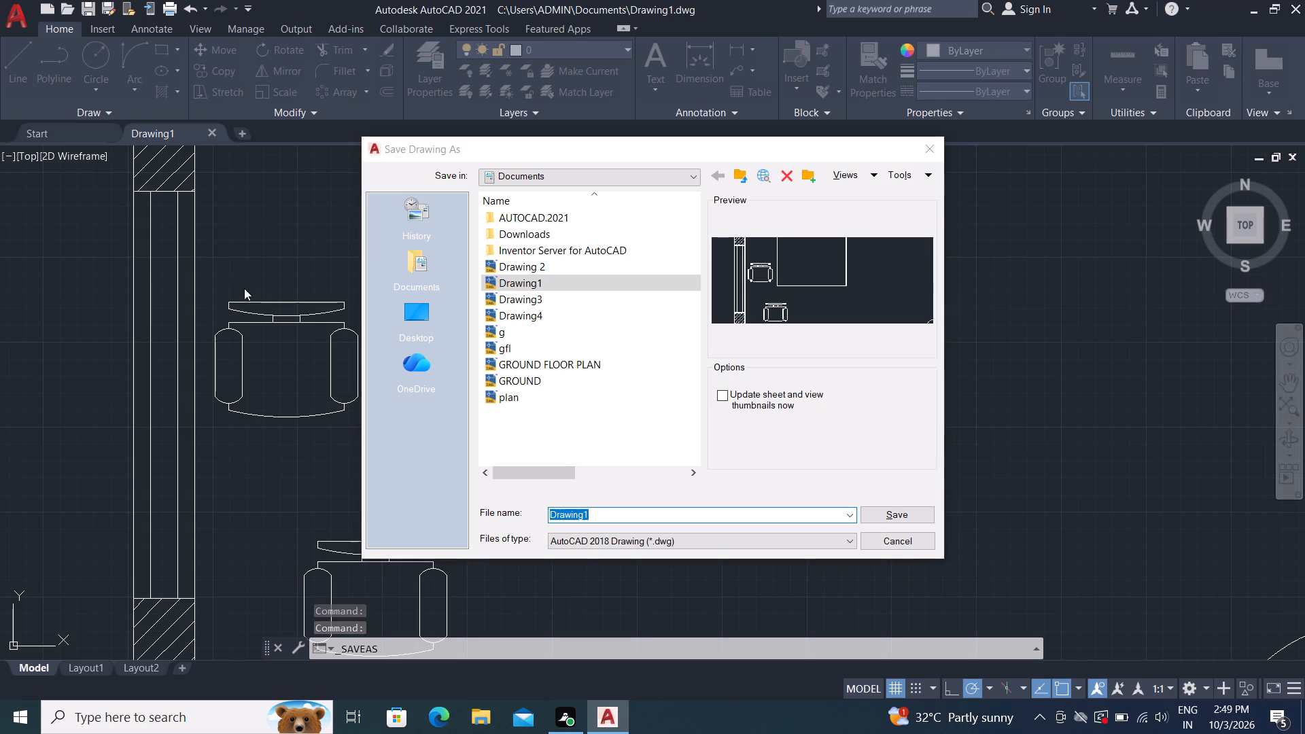
click(885, 517)
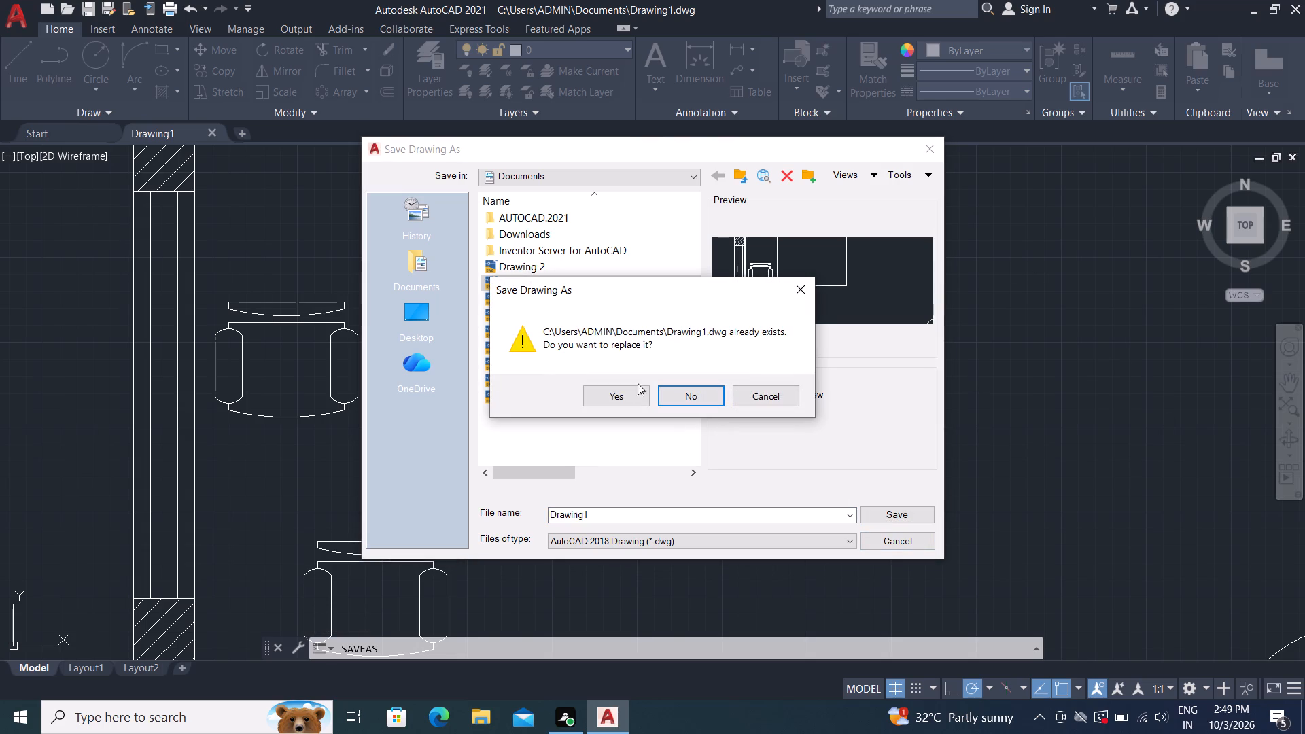
click(612, 399)
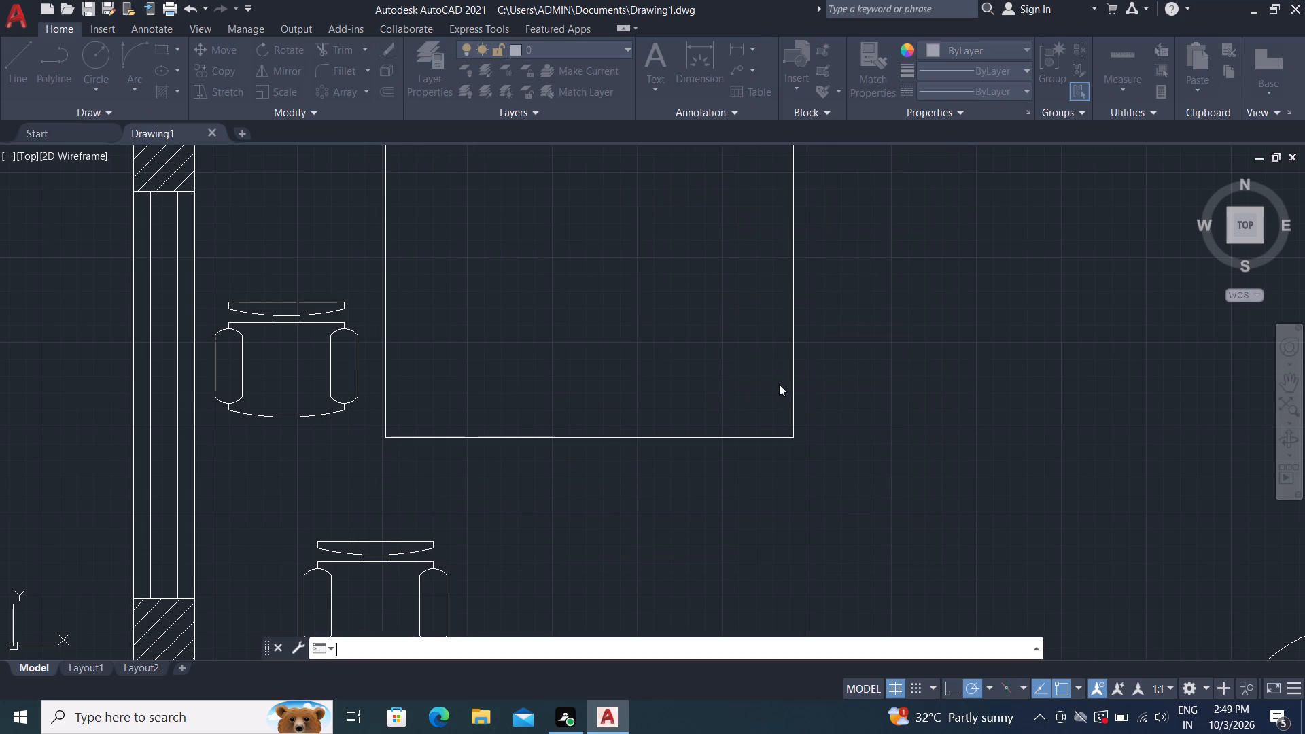
Close AutoCAD.
click(1295, 4)
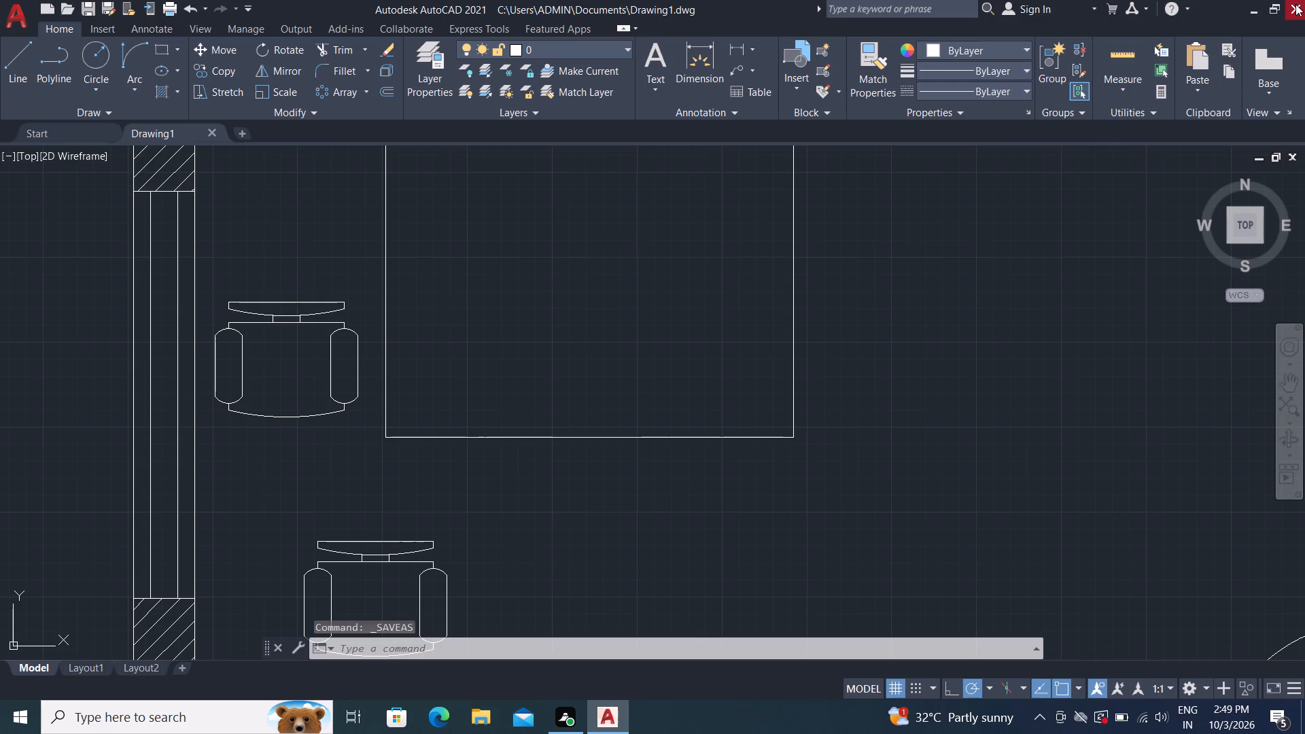
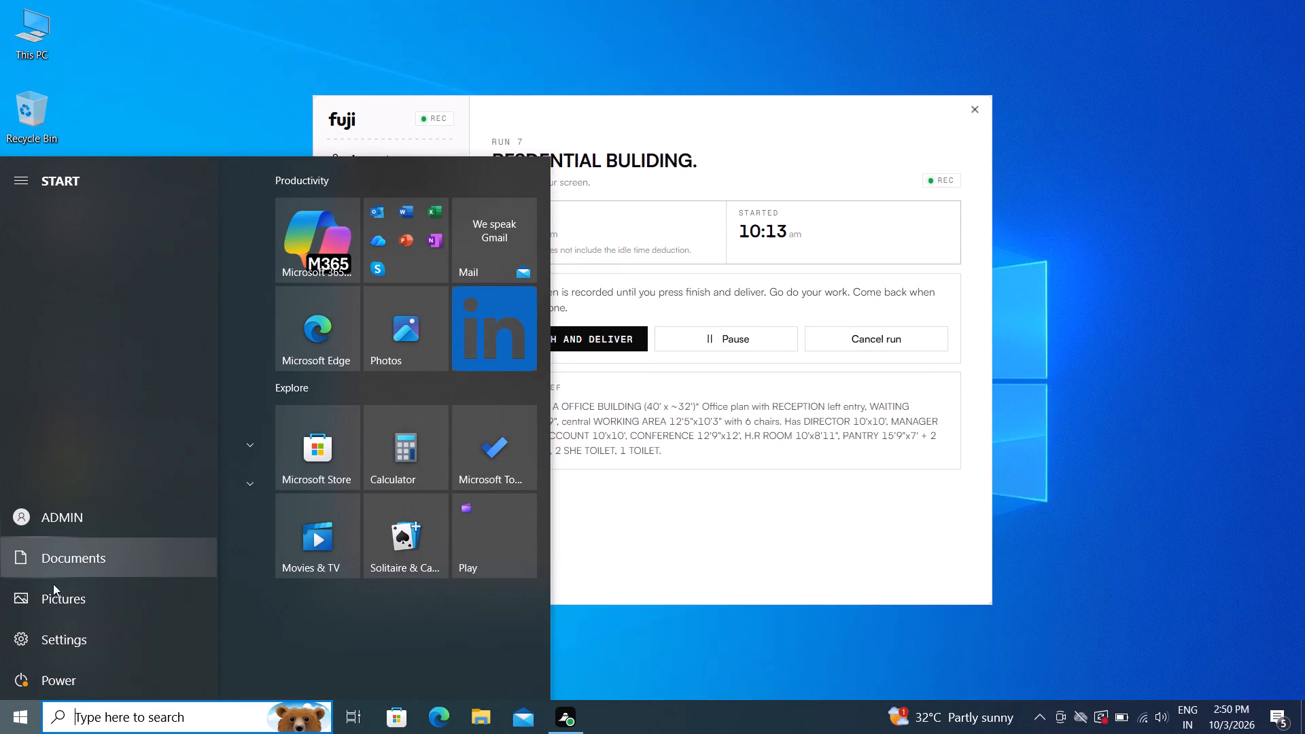
Shut down the computer without installing the pending updates.
click(20, 673)
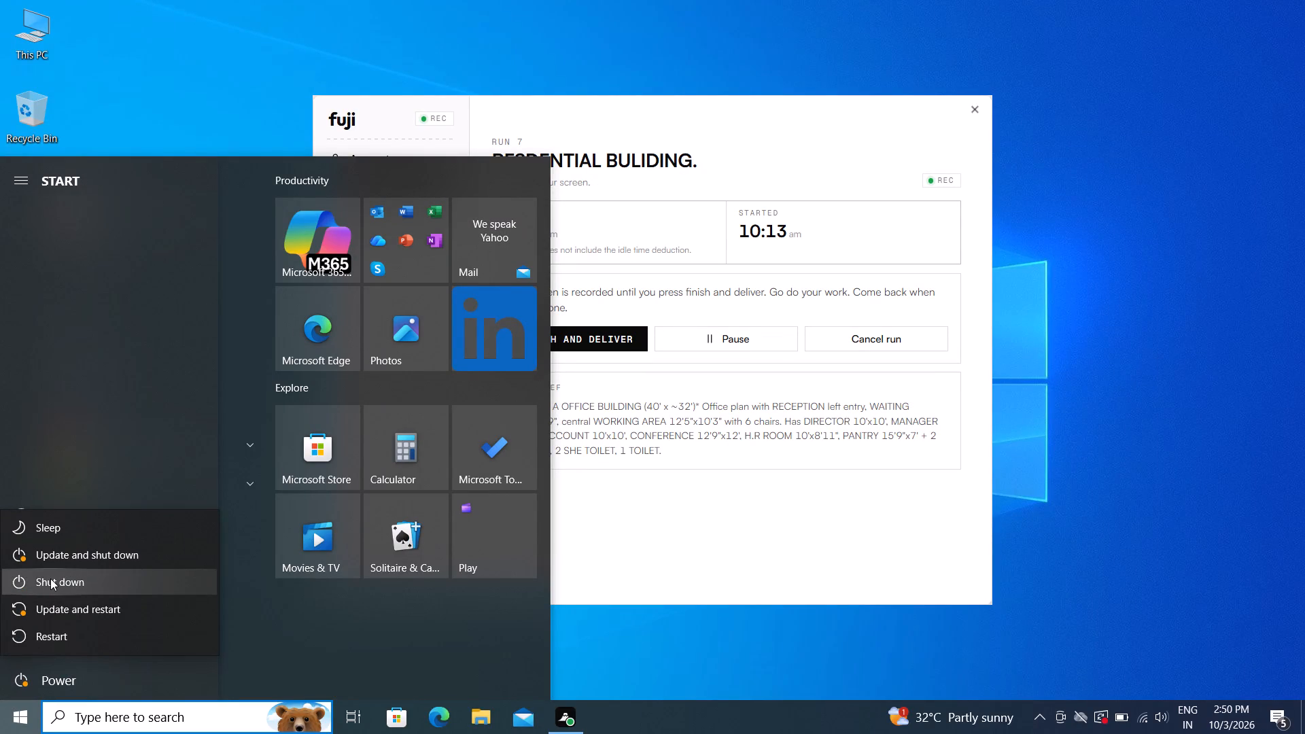
click(50, 578)
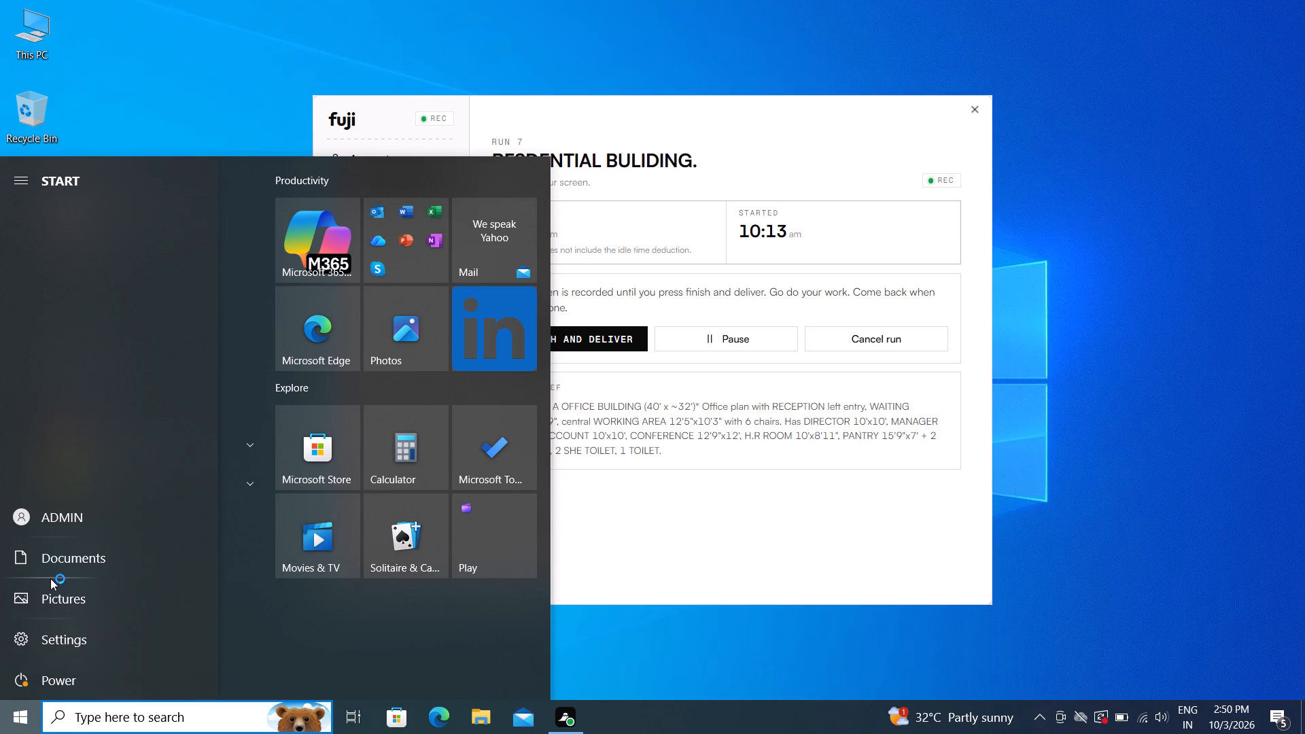
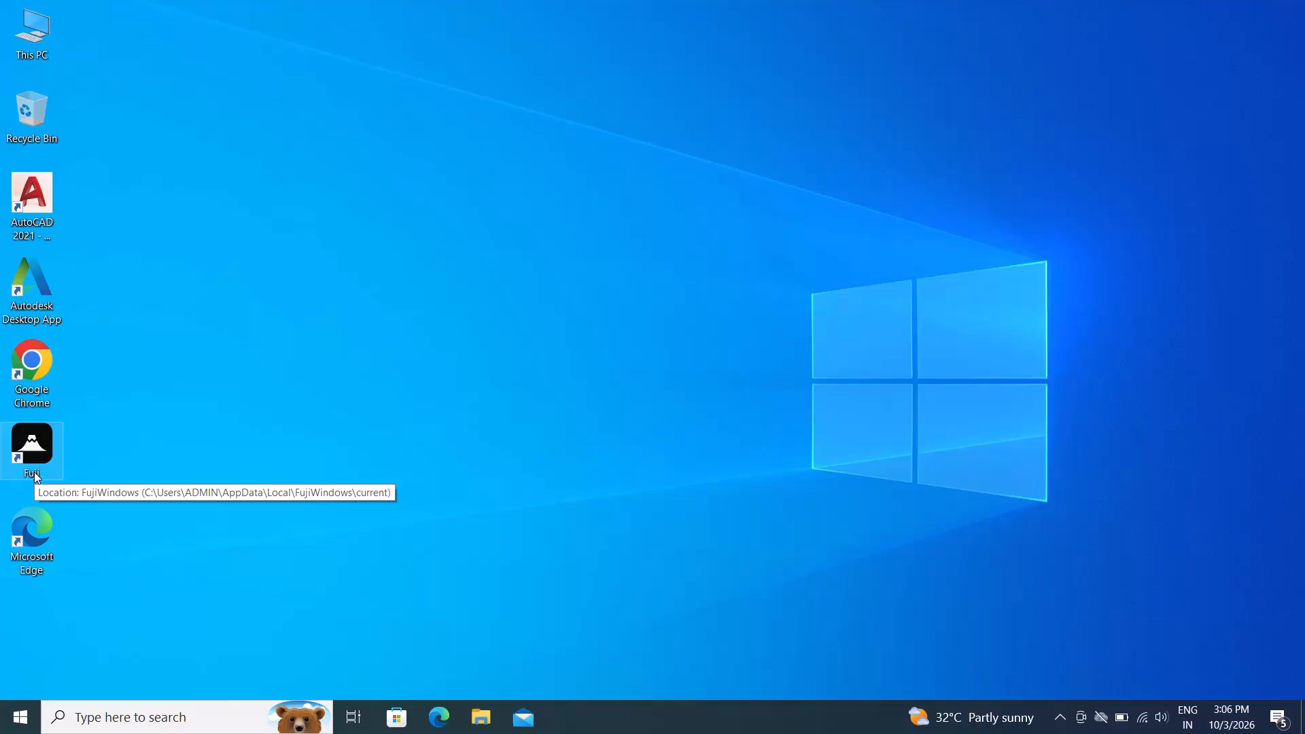
Open the Fuji application from its desktop shortcut.
double_click(58, 413)
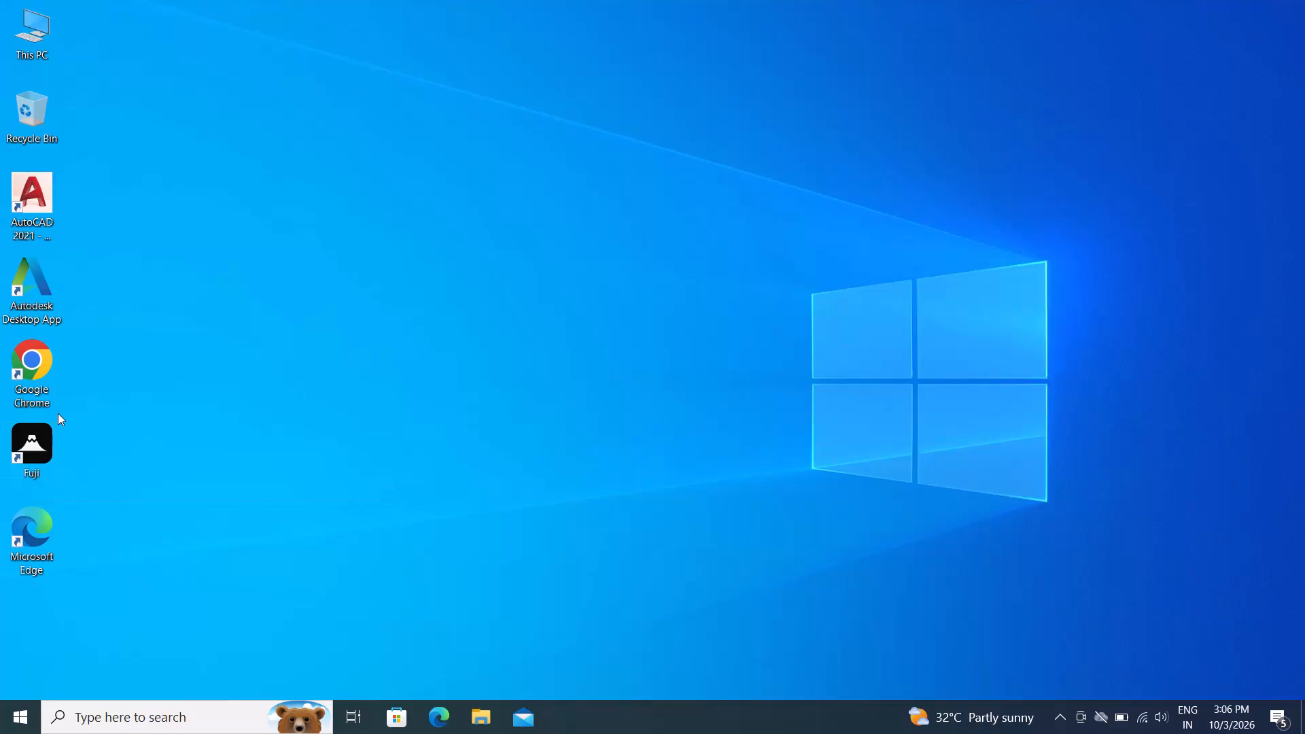
click(58, 413)
click(36, 466)
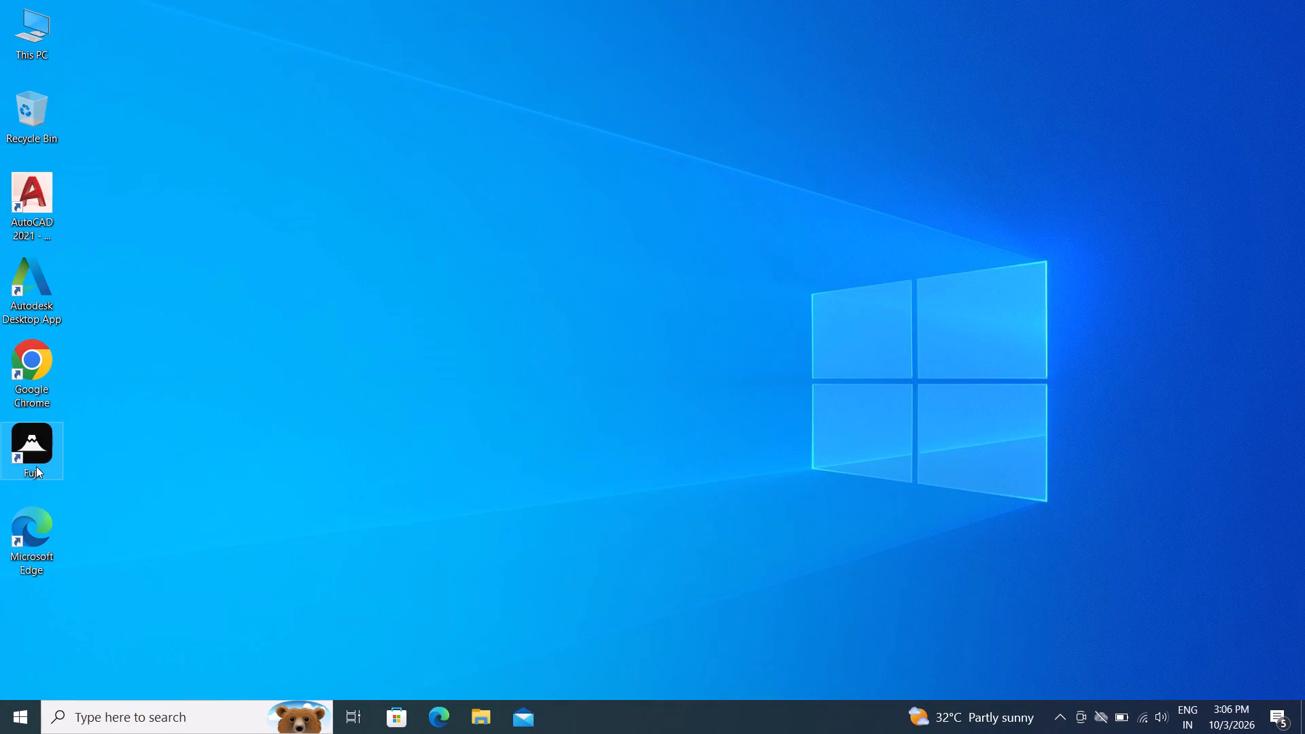
double_click(37, 459)
right_click(51, 441)
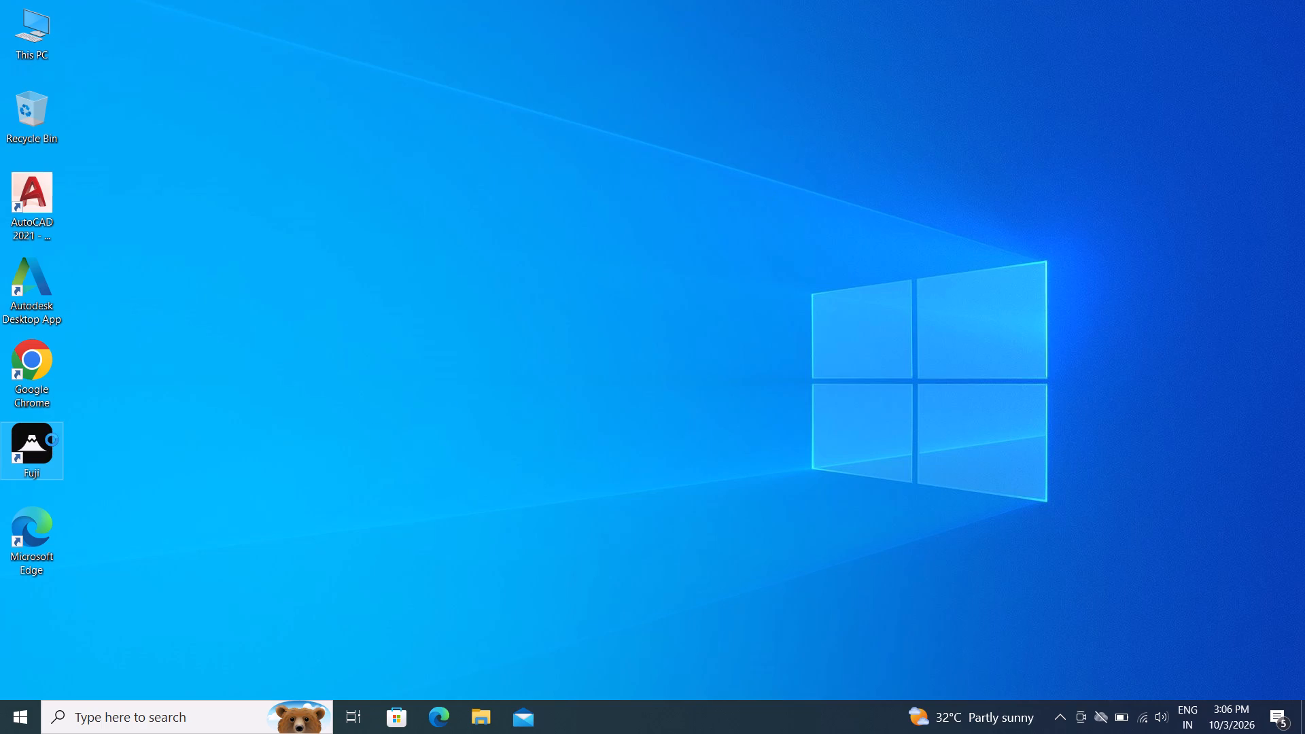
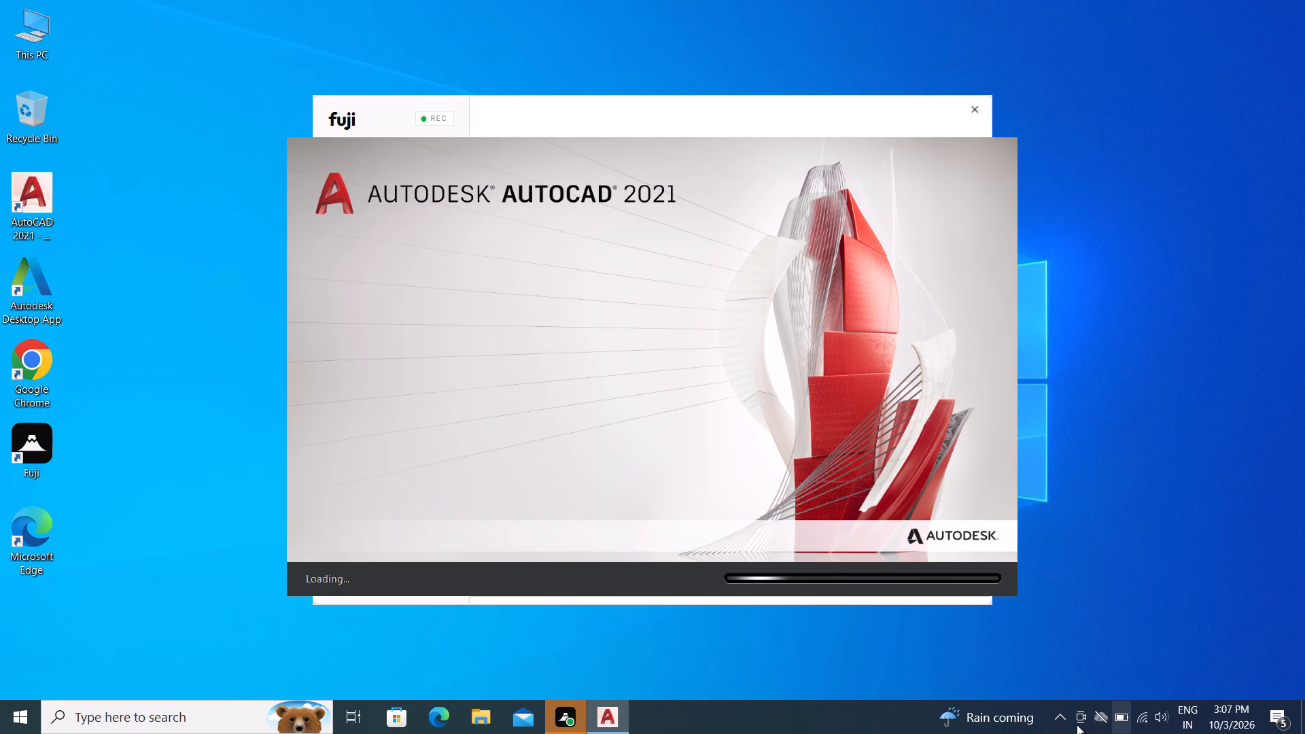
Set the speaker volume to 25.
click(1150, 714)
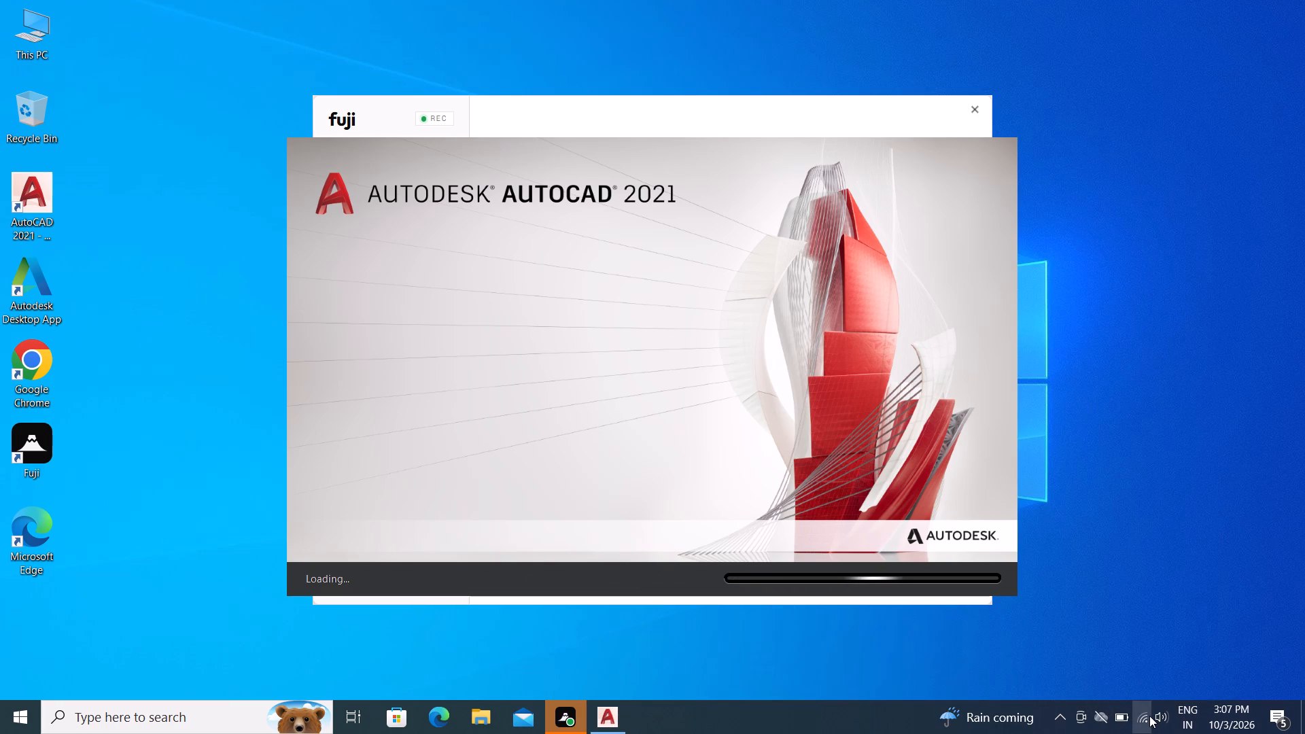
click(1164, 711)
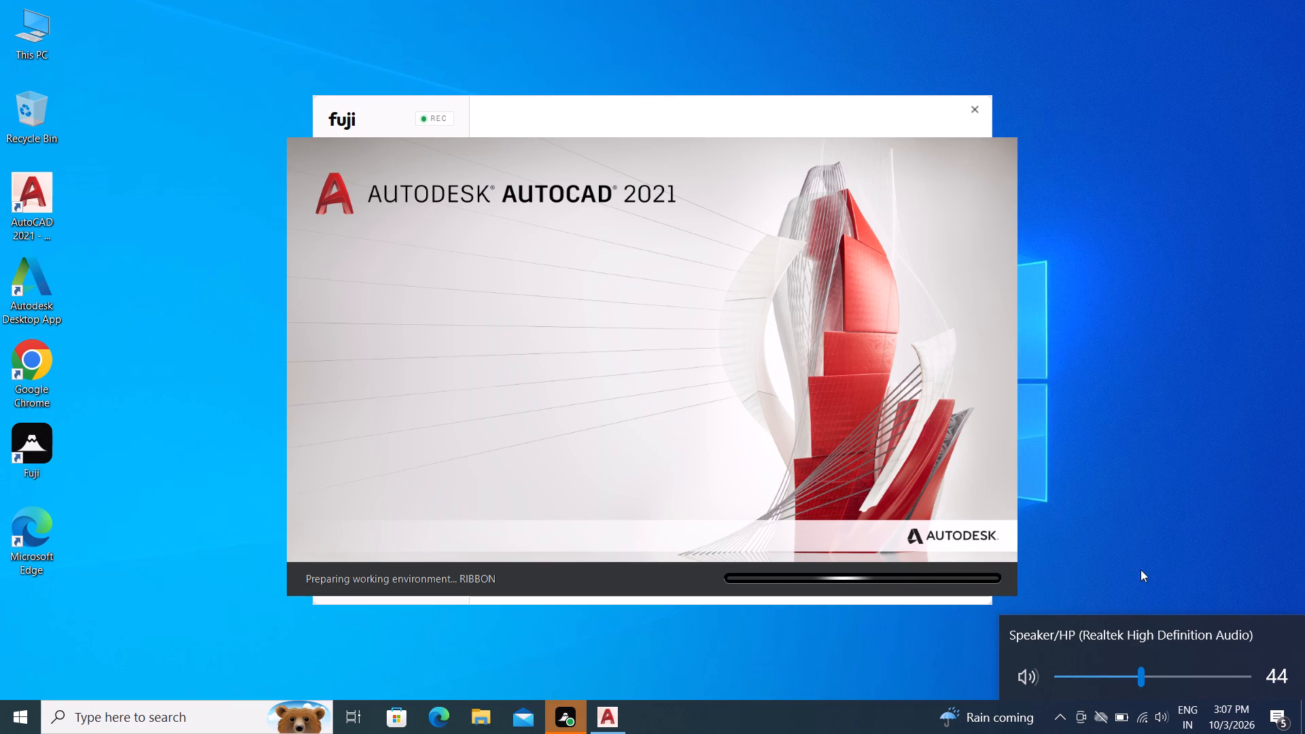
click(1105, 676)
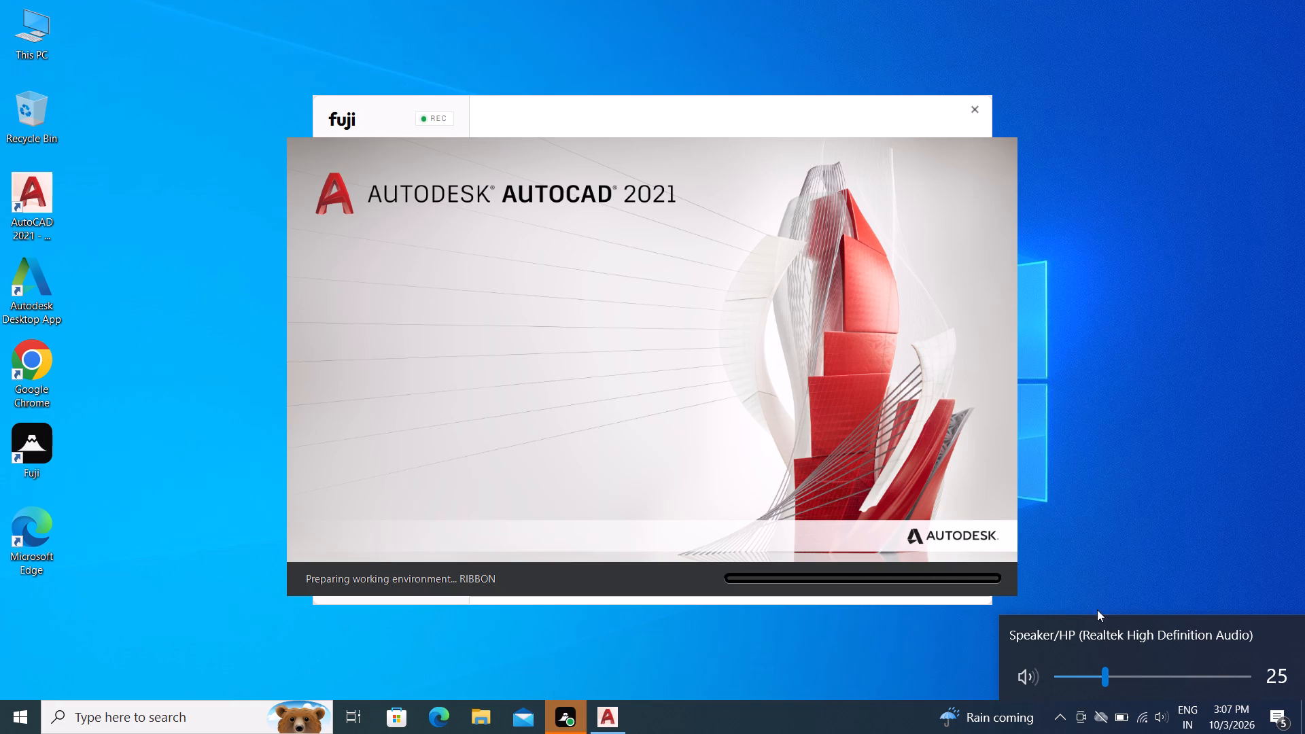
click(1117, 495)
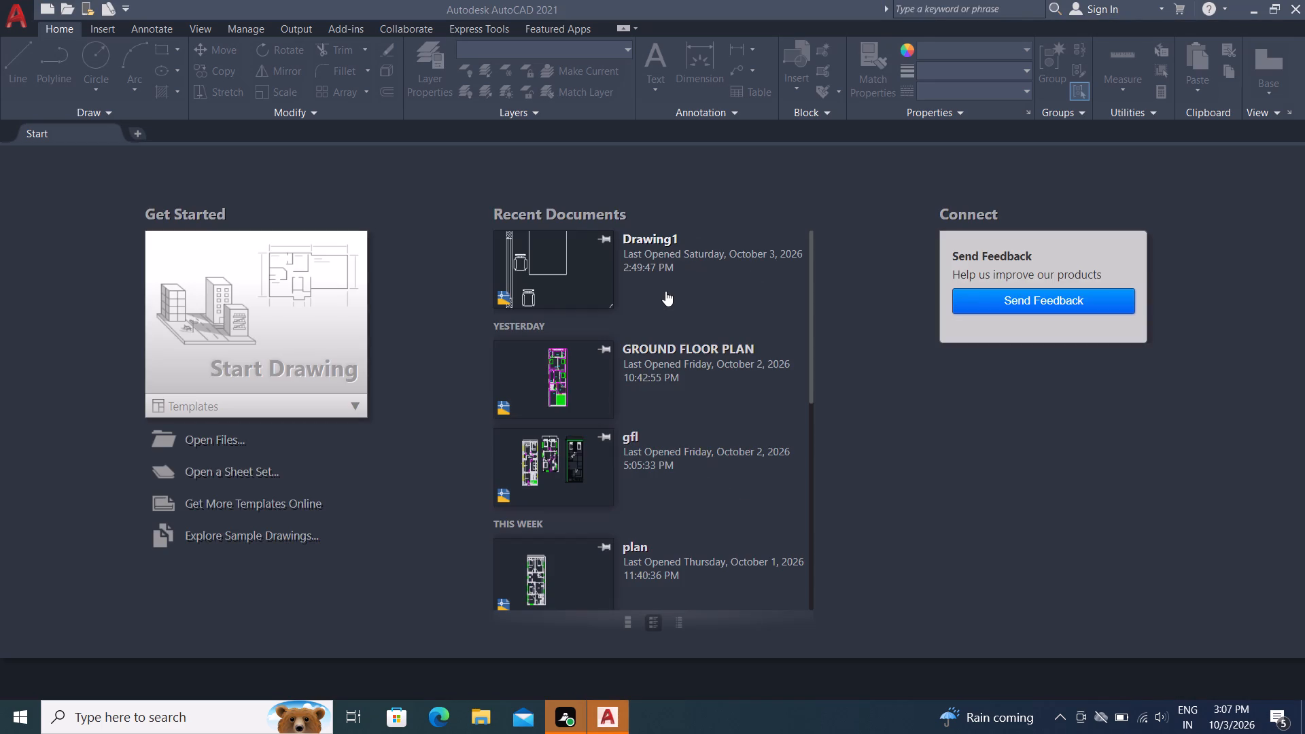
Open the recent document Drawing1 and show the furnished bedroom with the surrounding rooms.
double_click(506, 247)
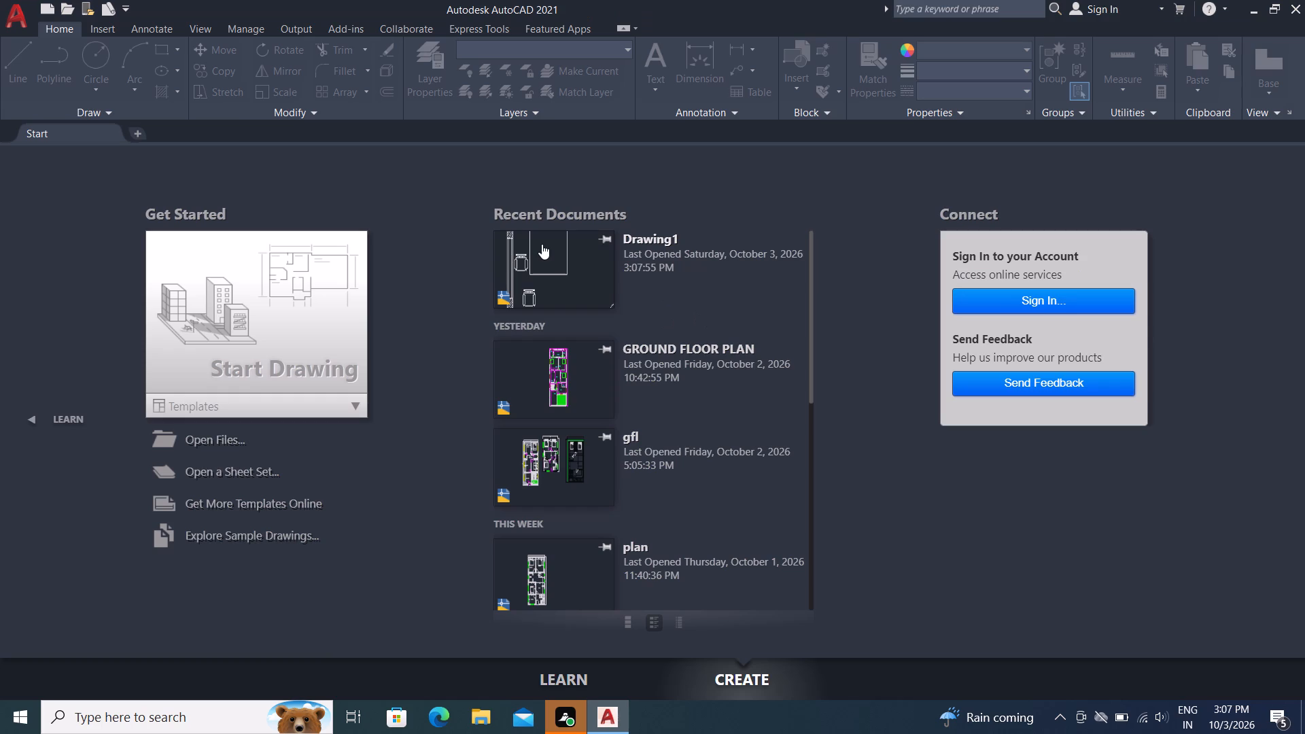
click(573, 261)
click(566, 260)
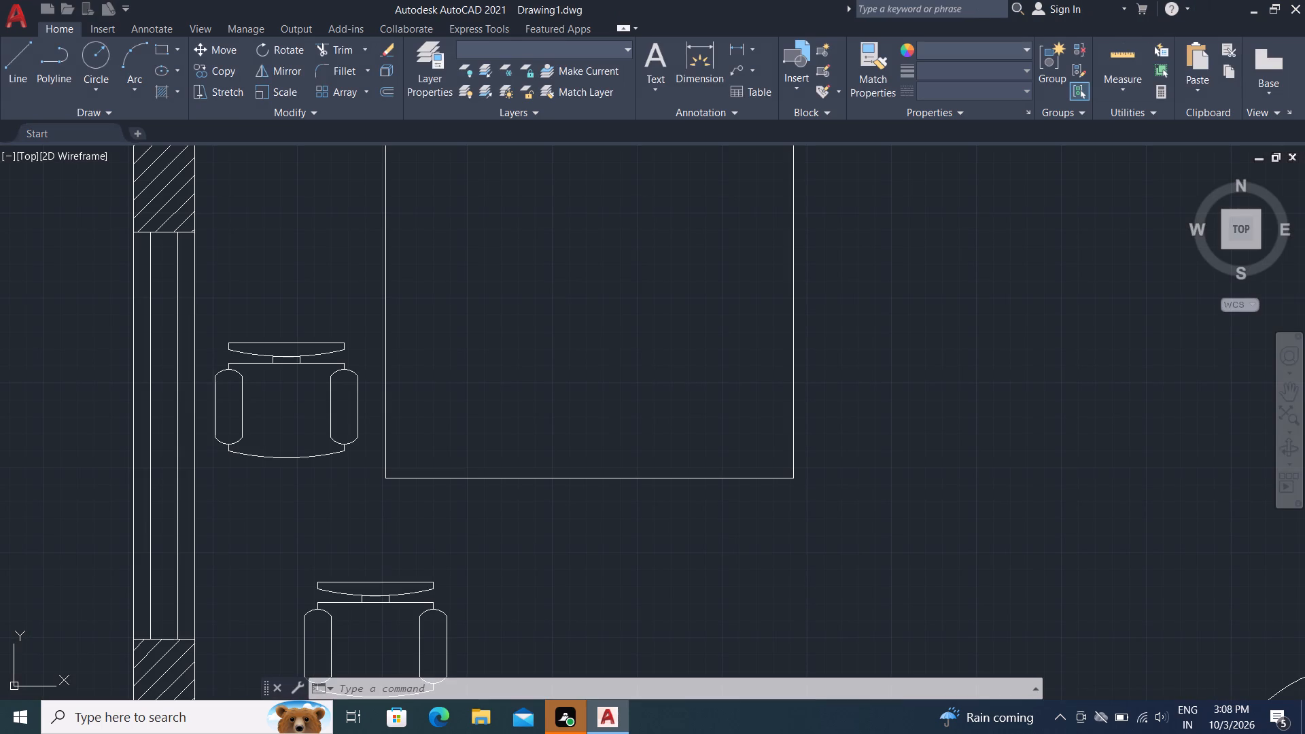
scroll(520, 337, down, 3)
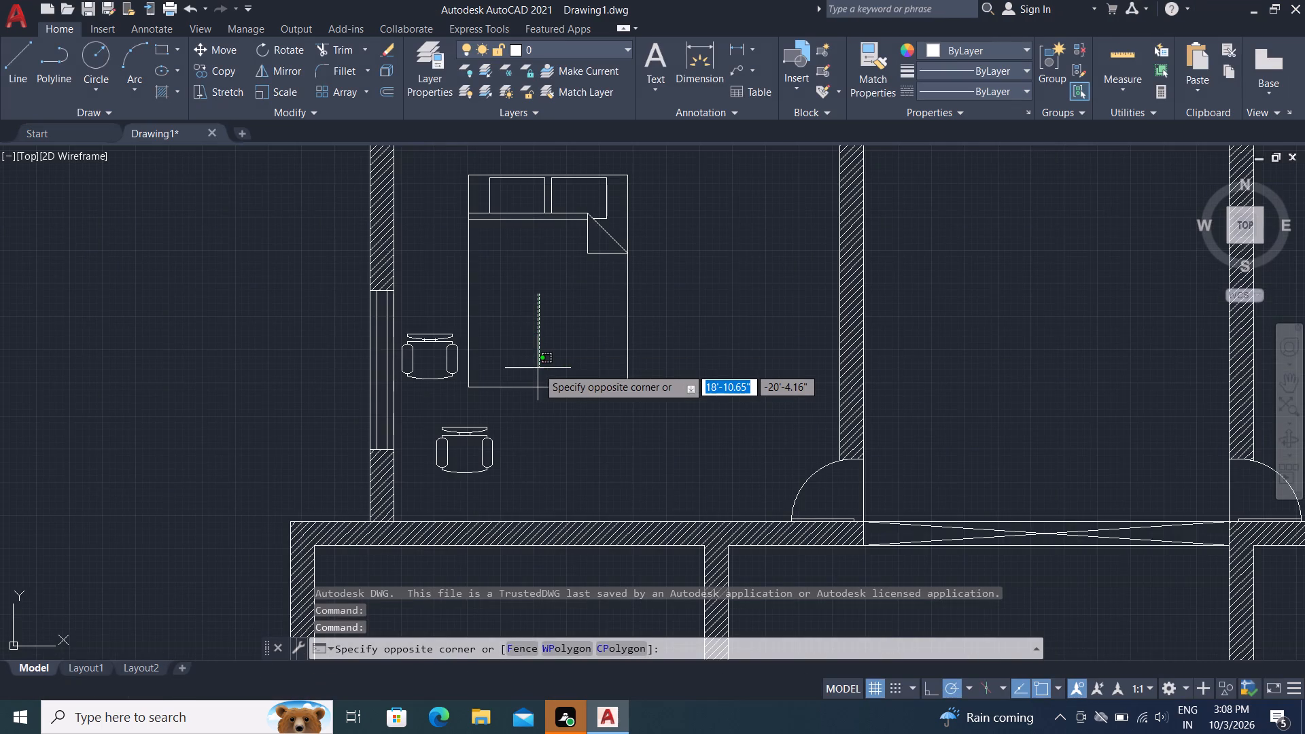
scroll(538, 368, down, 1)
key(Escape)
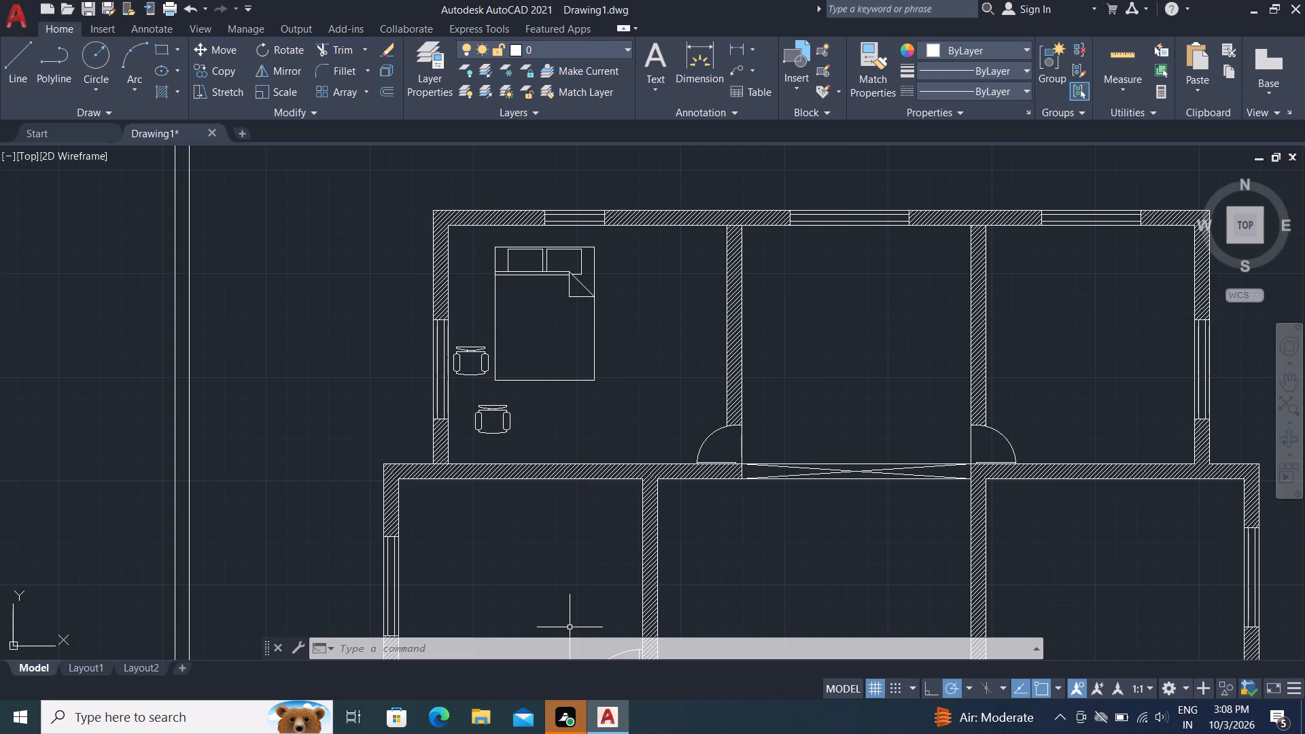
Copy the bed by its upper-right corner to the upper wall of the bedroom below and to the upper wall of its own room.
key(c)
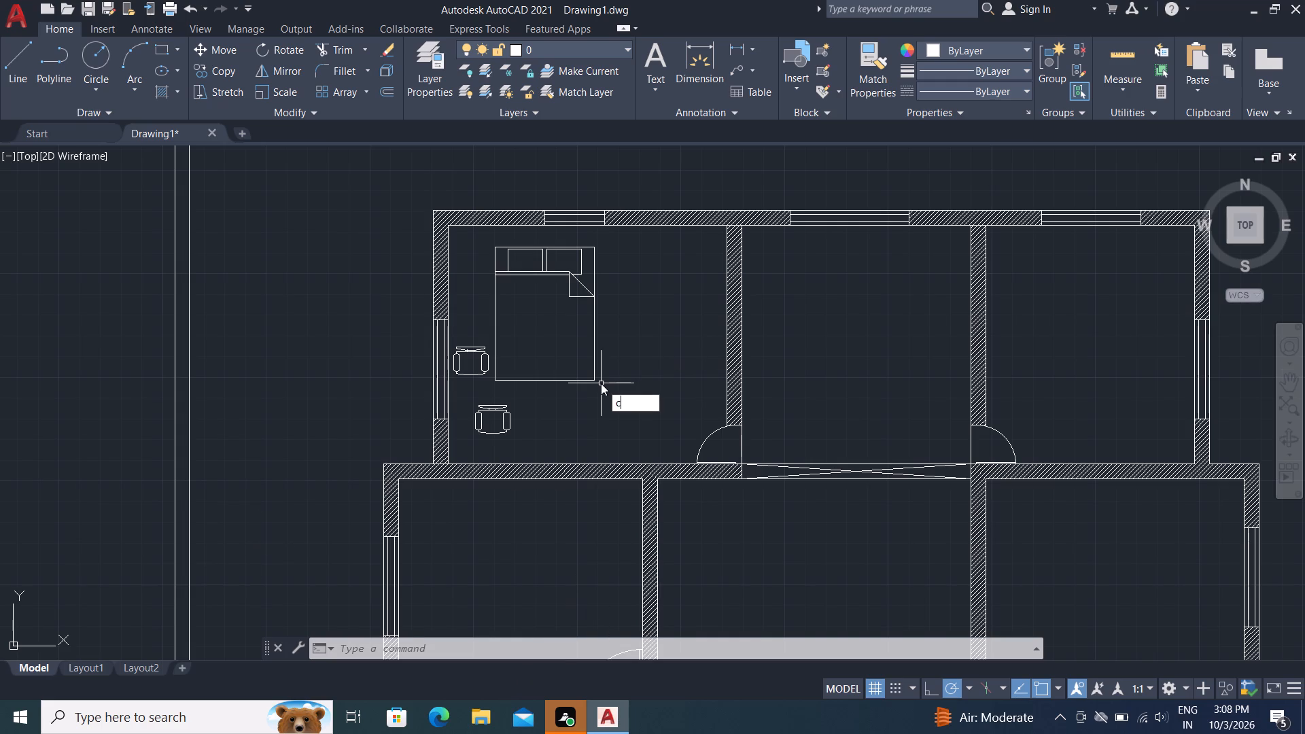
text(o)
key(space)
click(597, 380)
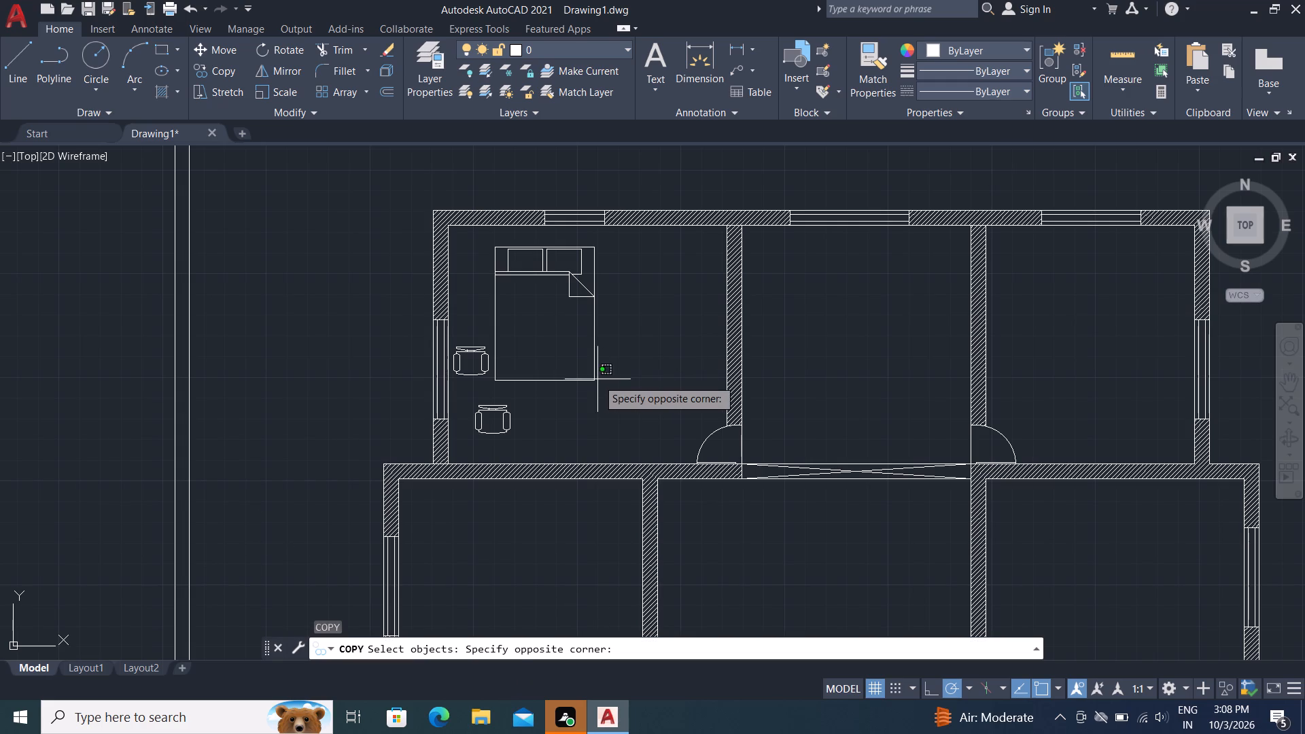
click(583, 374)
right_click(580, 234)
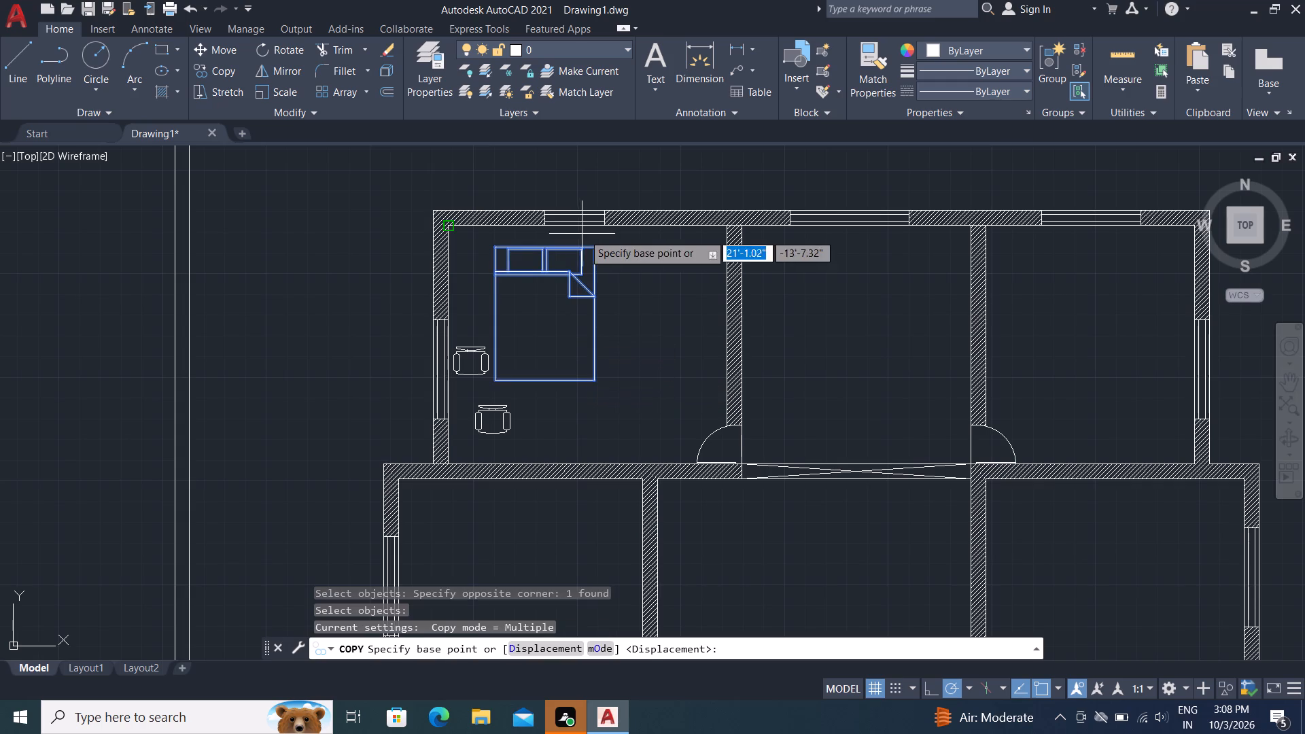
click(595, 246)
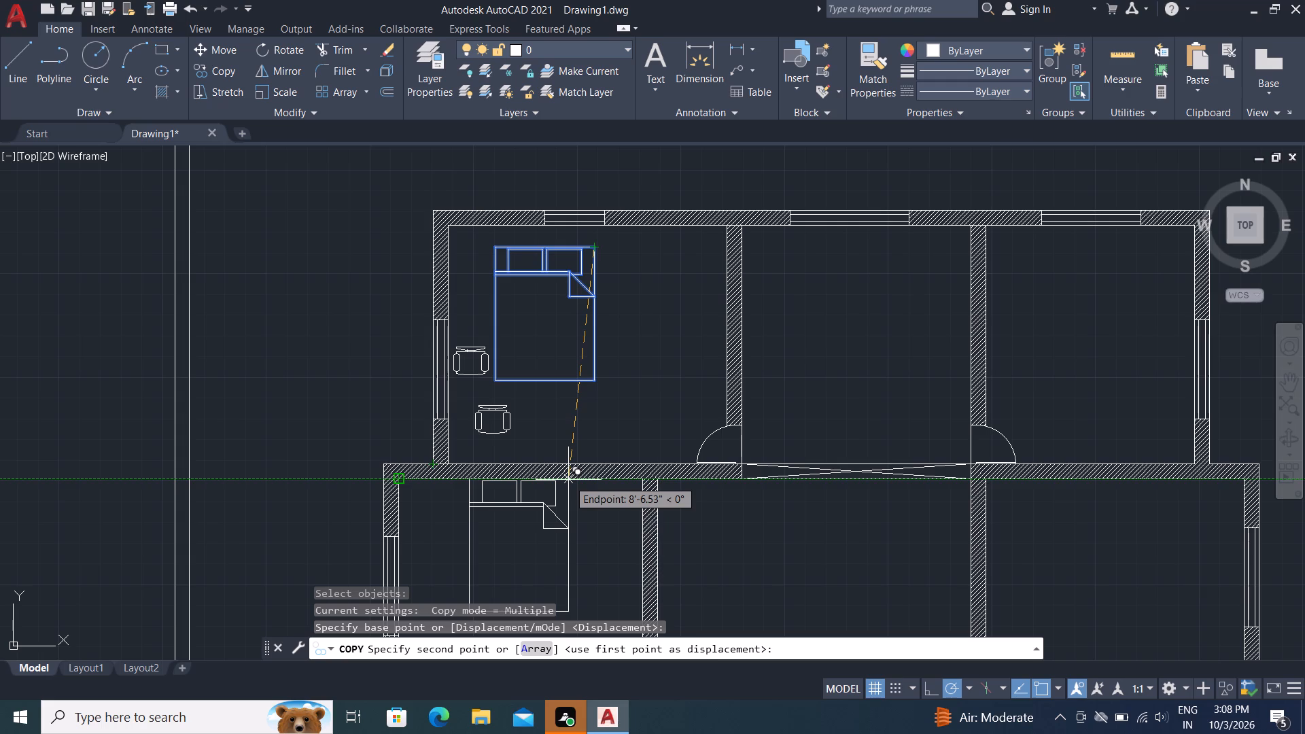
click(568, 480)
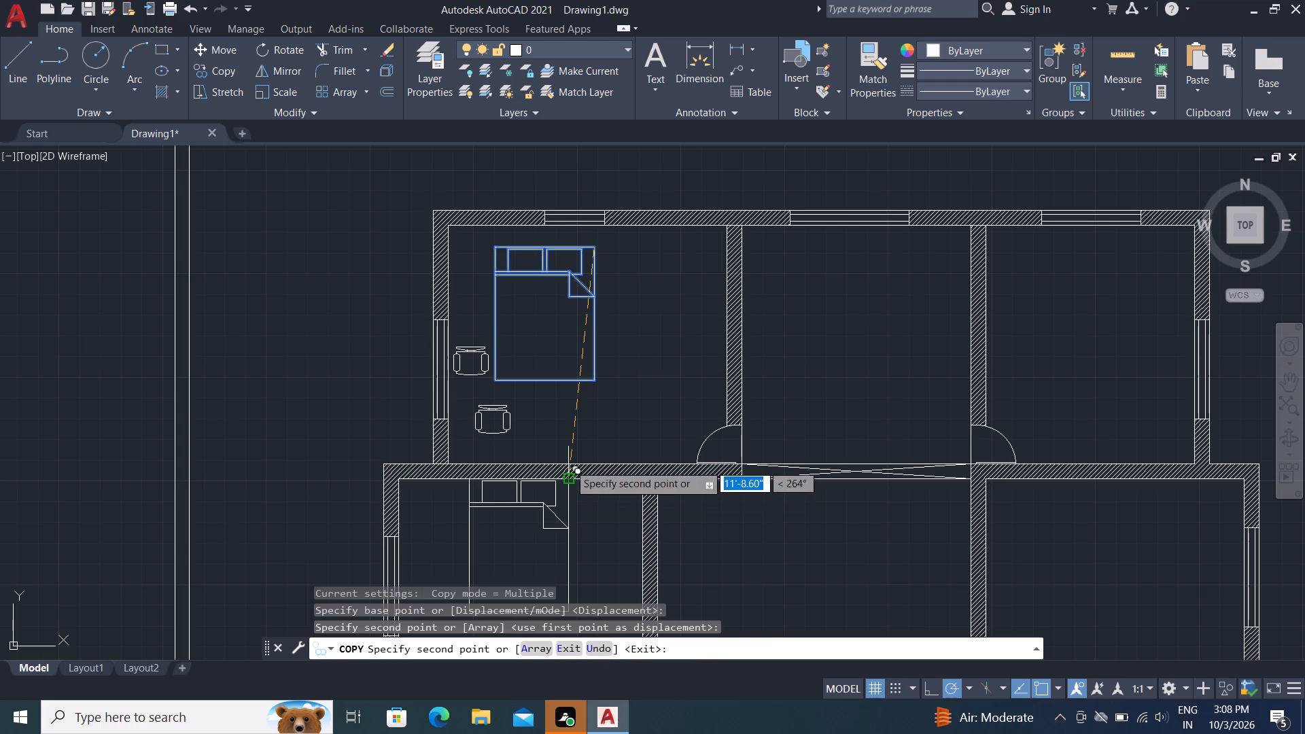
click(626, 226)
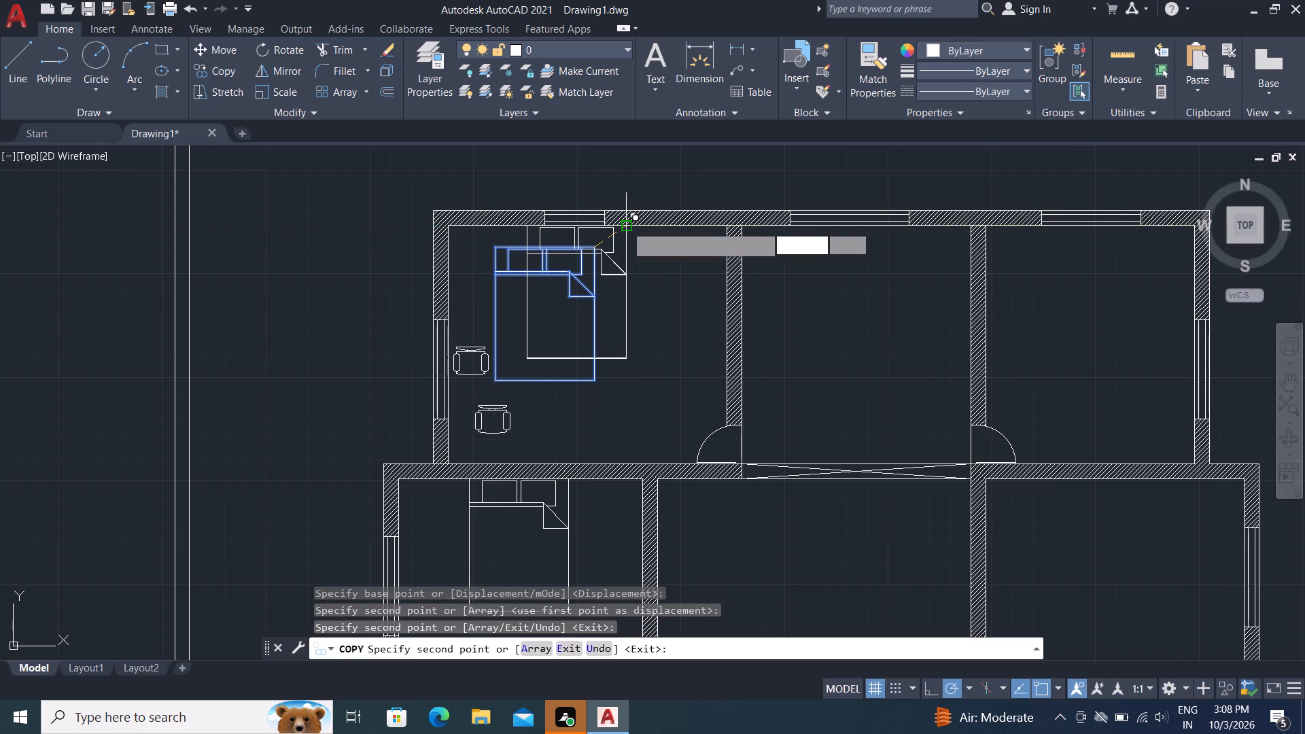
key(Escape)
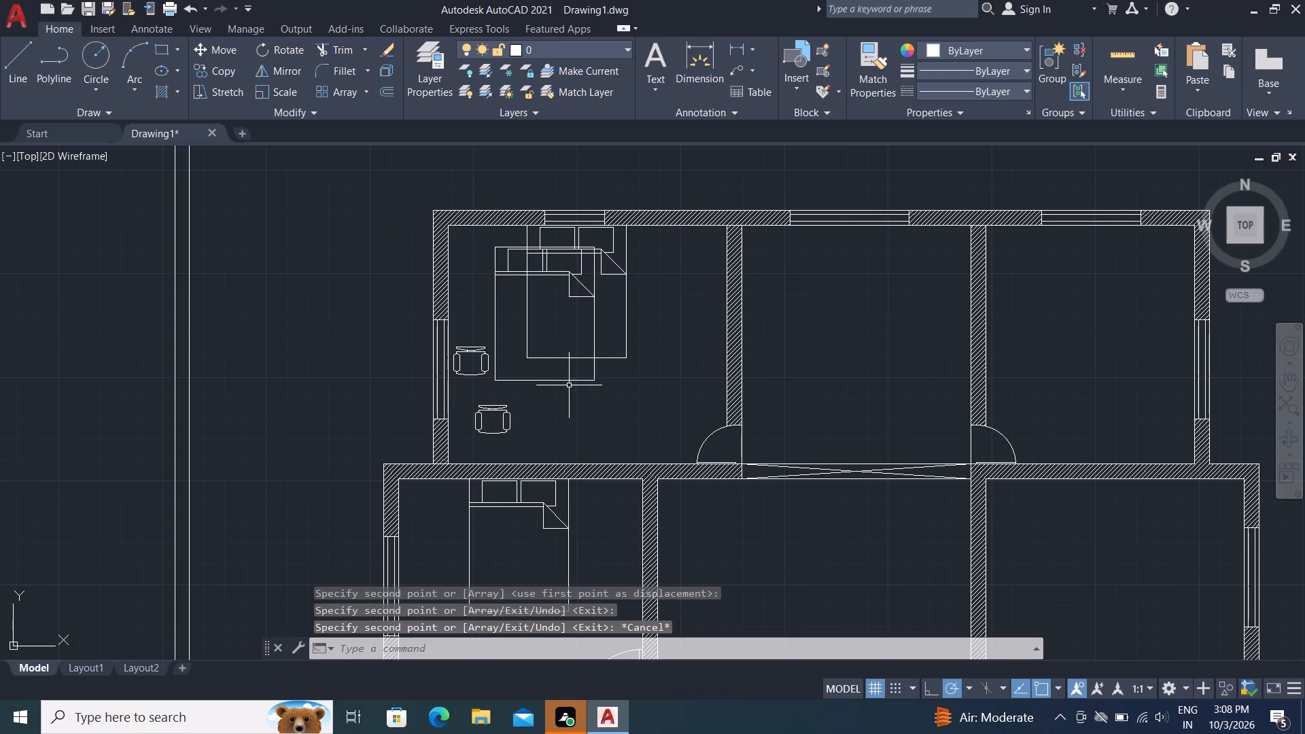
Move the original bed out of the upper-left bedroom to the empty area east of the boundary wall.
click(569, 381)
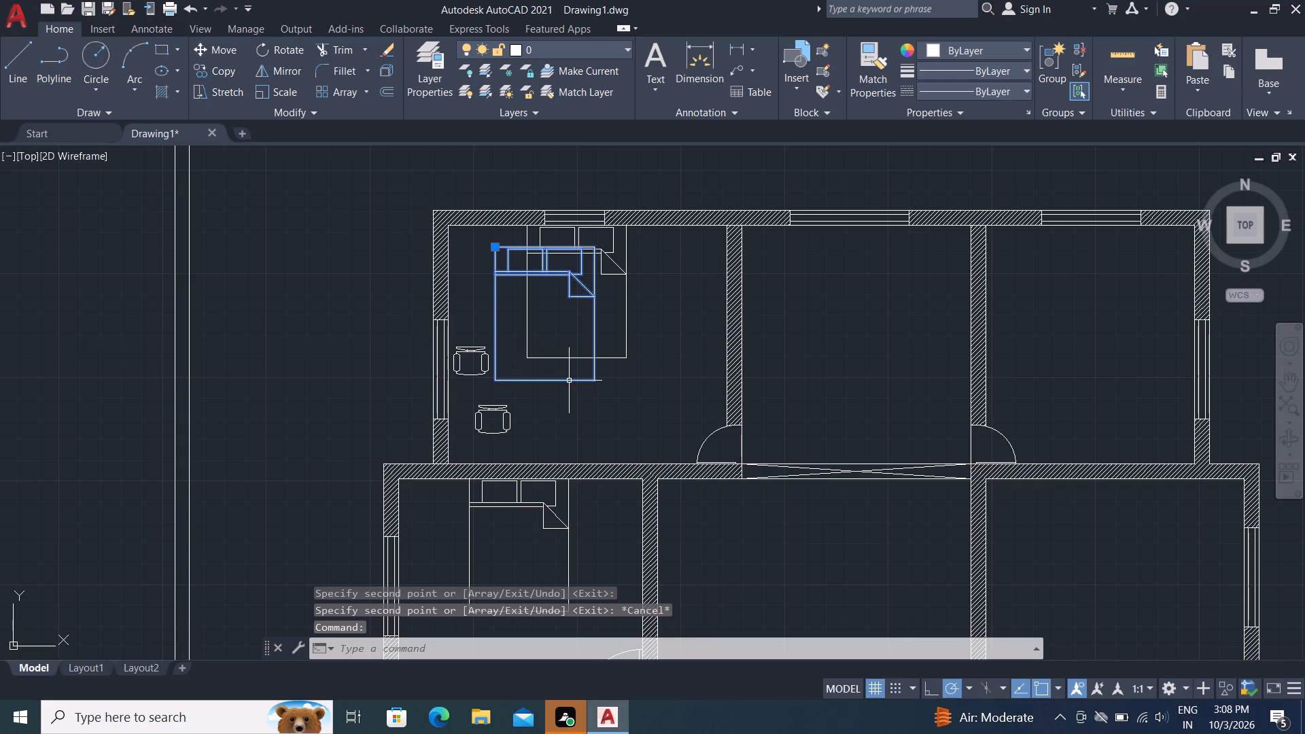
text(m)
key(space)
click(569, 381)
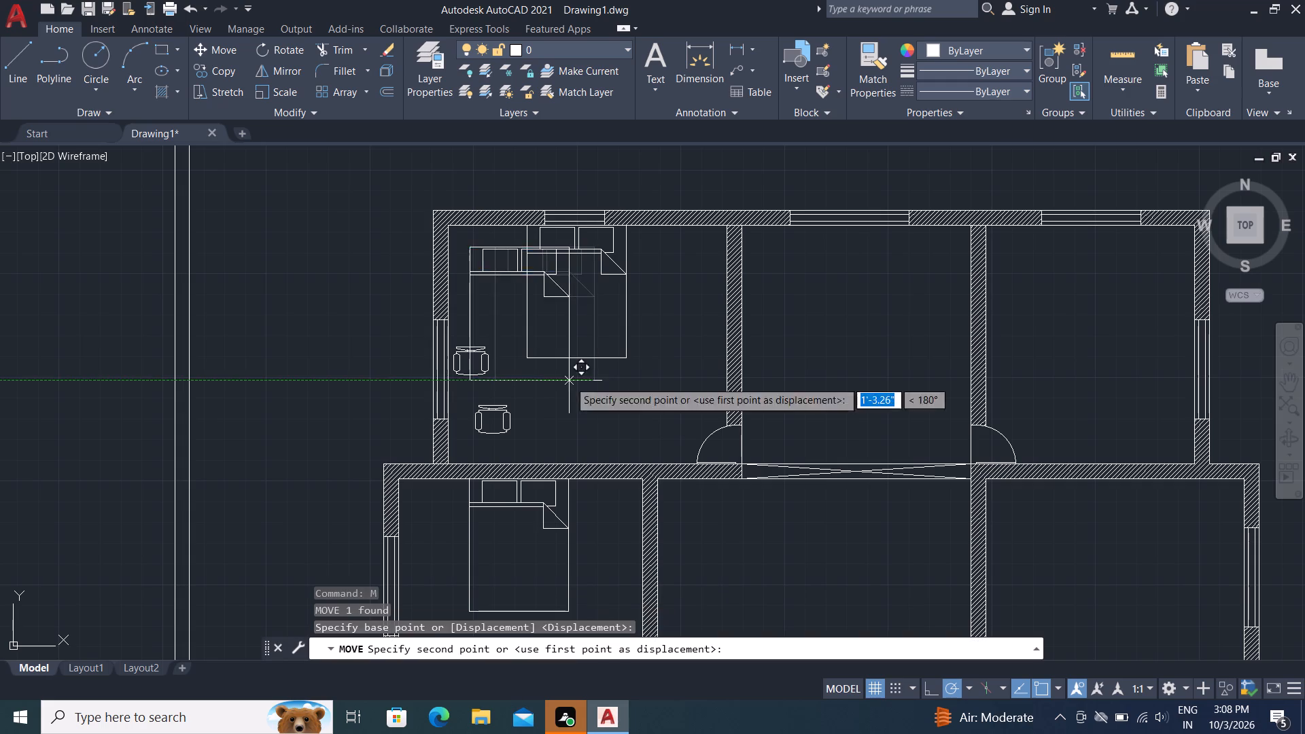
scroll(398, 385, down, 2)
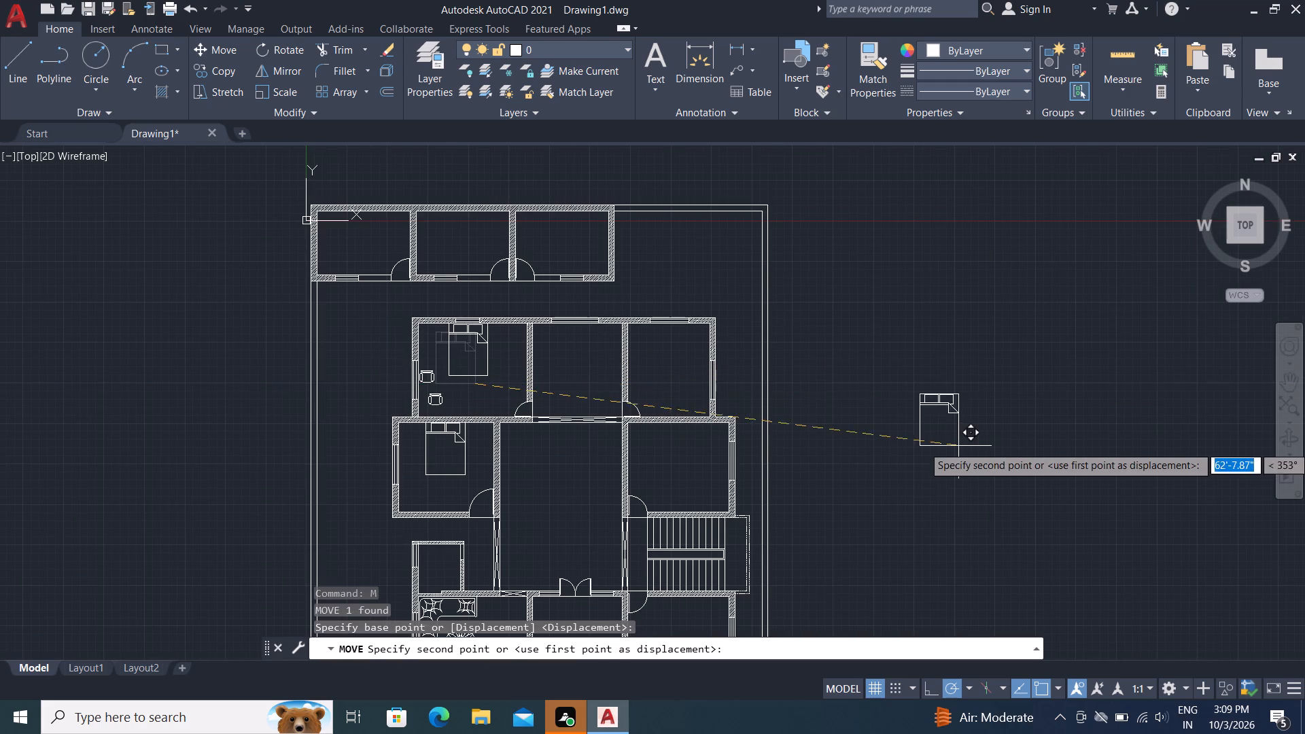
click(884, 474)
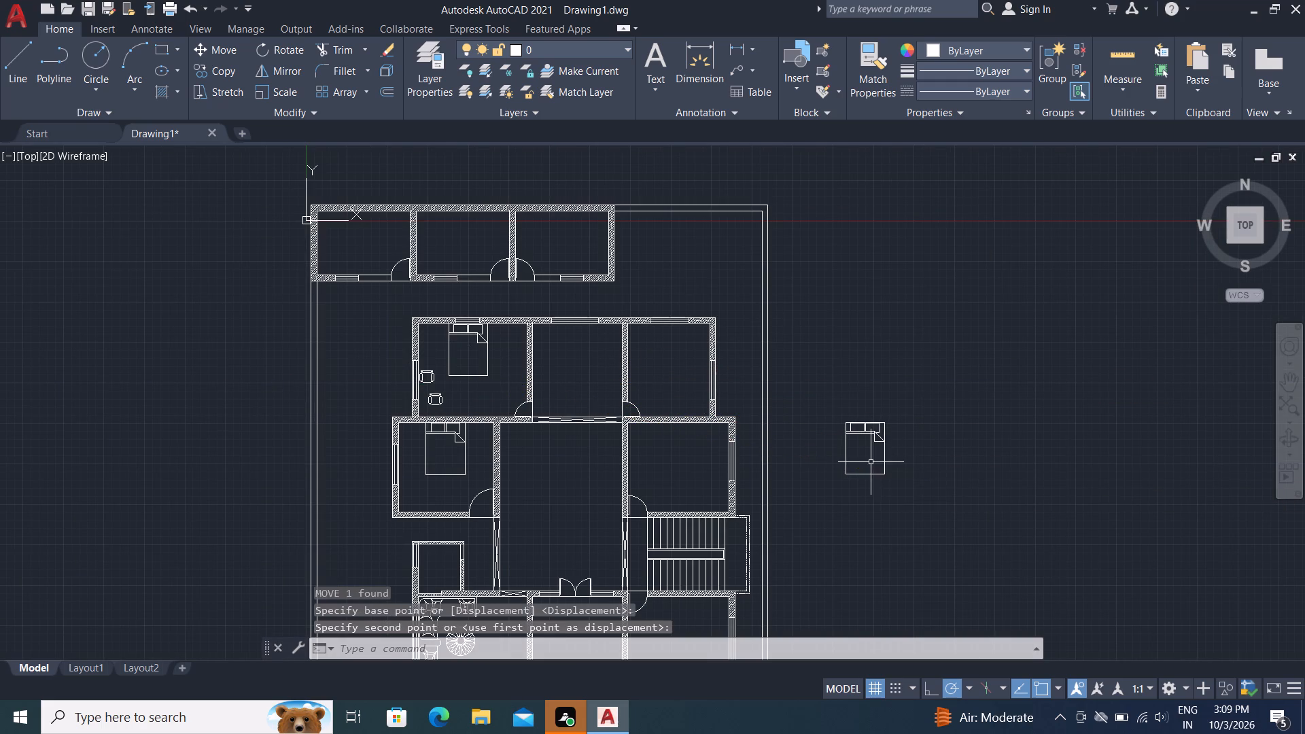
Rotate the bed outside the plan by 270° about its lower-right corner.
scroll(869, 459, up, 3)
middle_drag(869, 460, 811, 394)
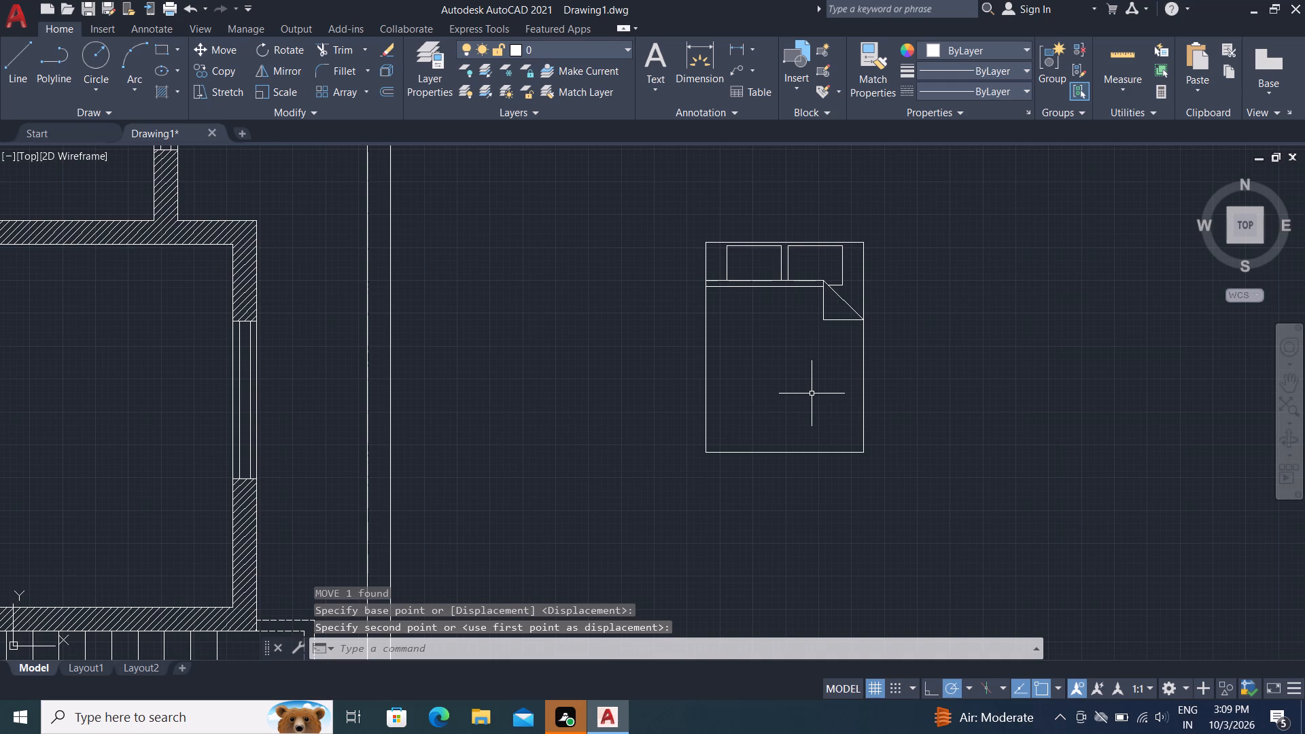
text(ro)
key(space)
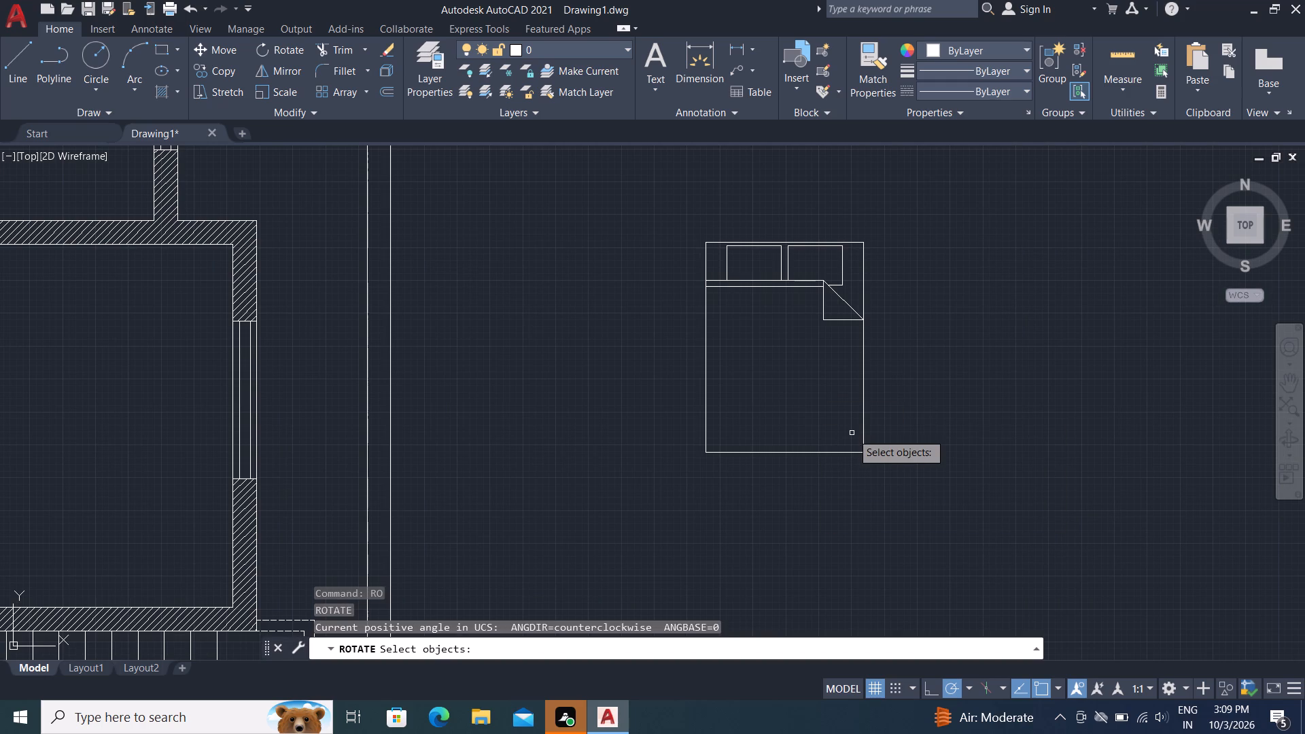
click(863, 442)
right_click(867, 442)
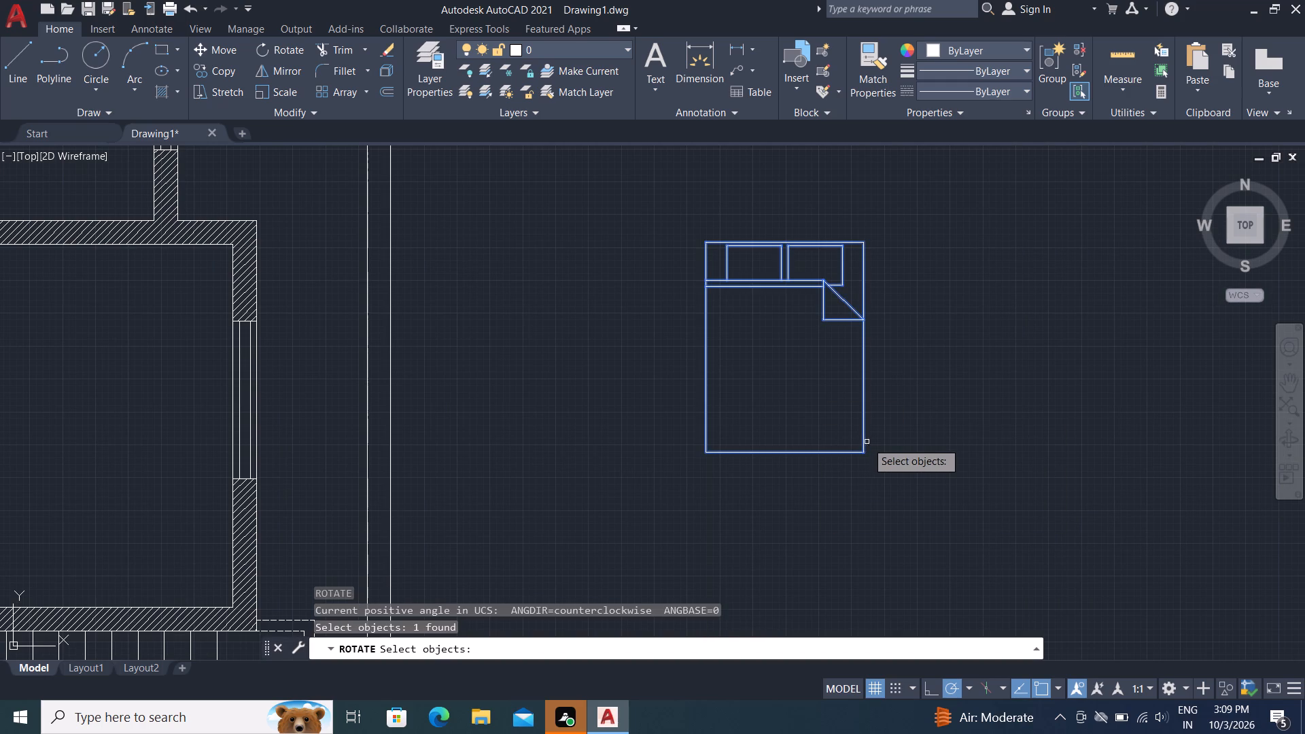
click(863, 455)
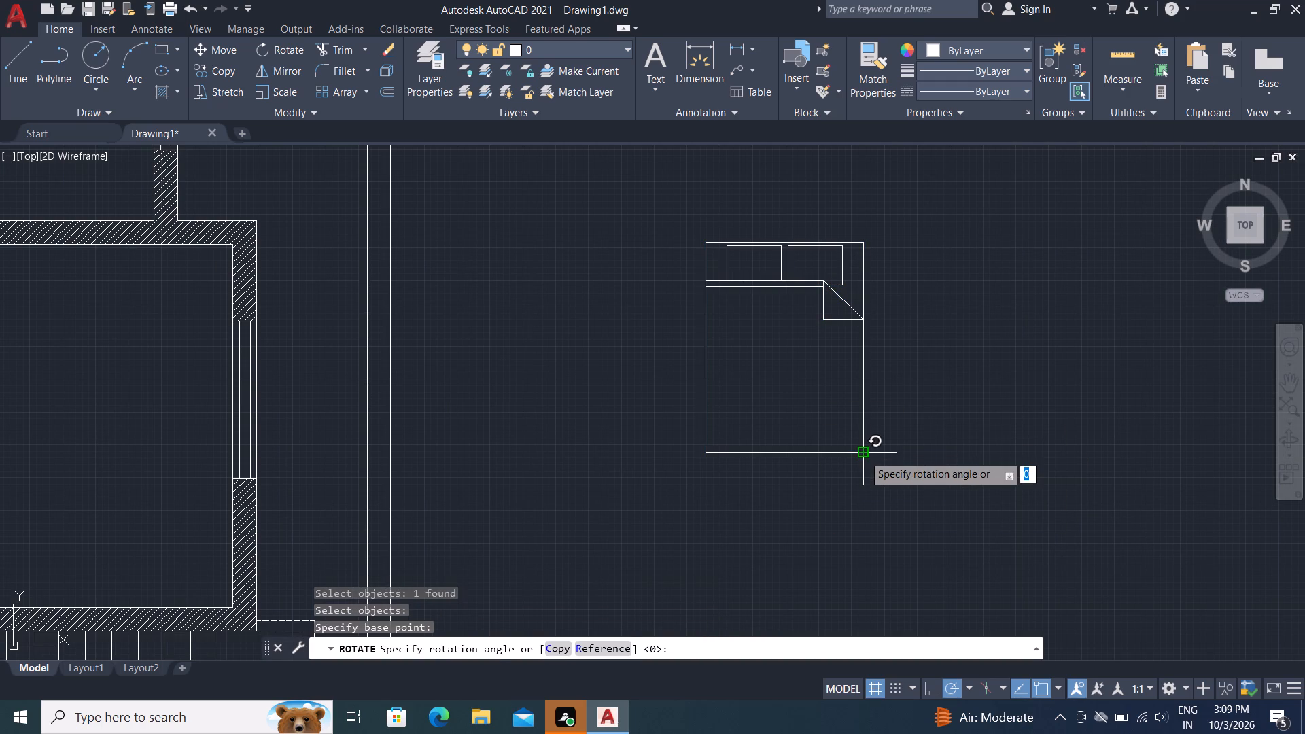
click(856, 523)
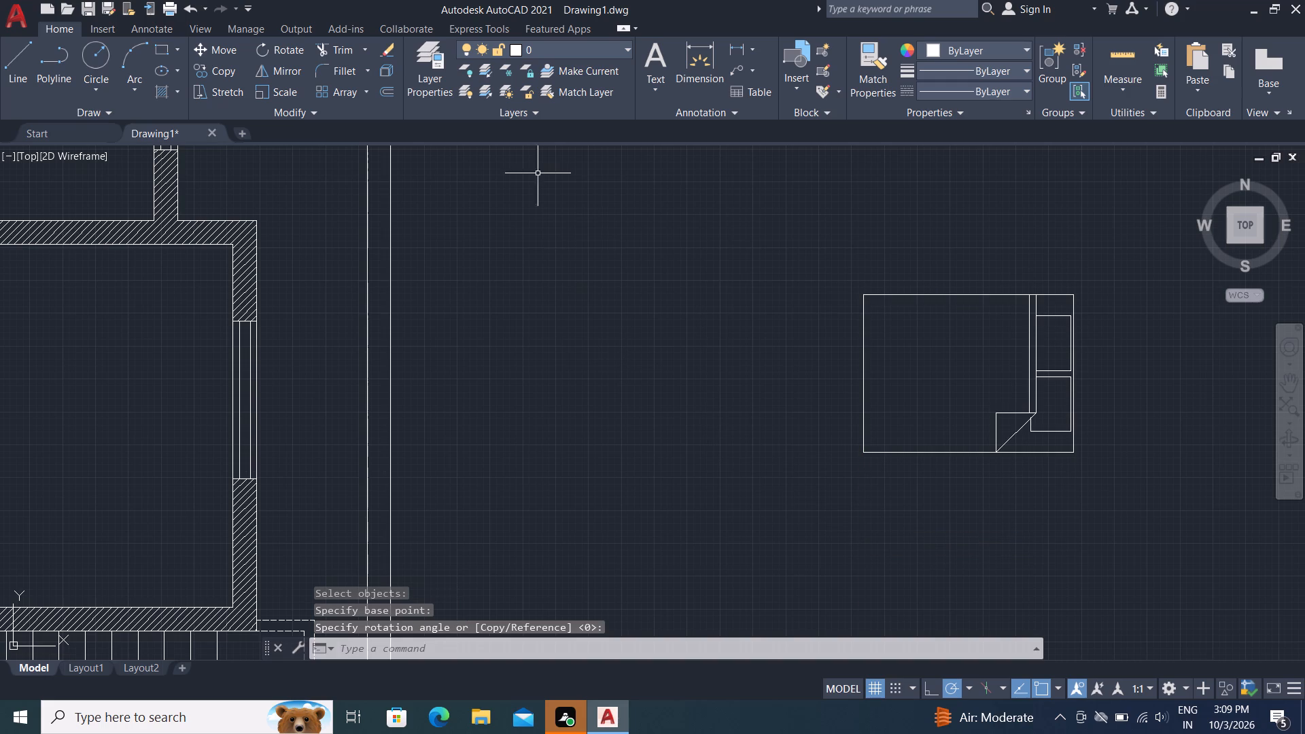
Copy the rotated bed by its pillow-side upper corner into the room above the staircase, with its headboard against the east window.
click(217, 73)
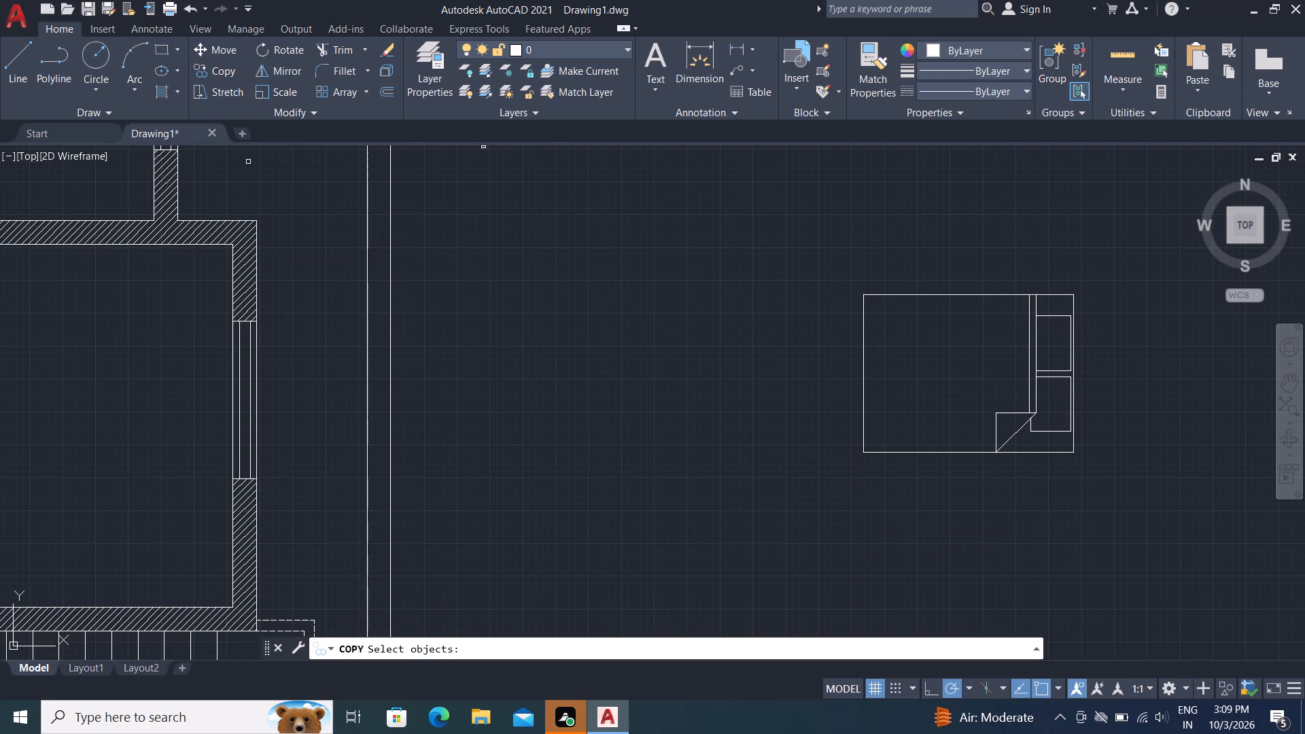
click(865, 382)
right_click(872, 382)
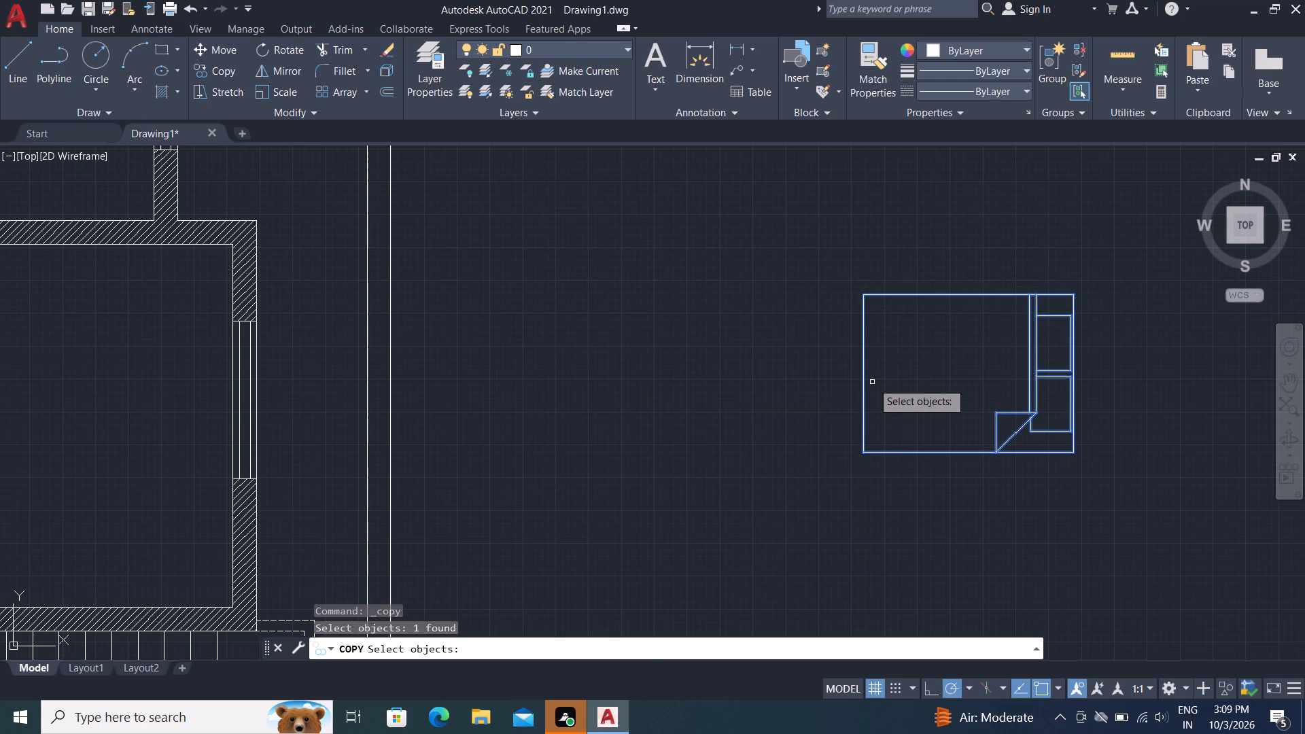
click(1071, 294)
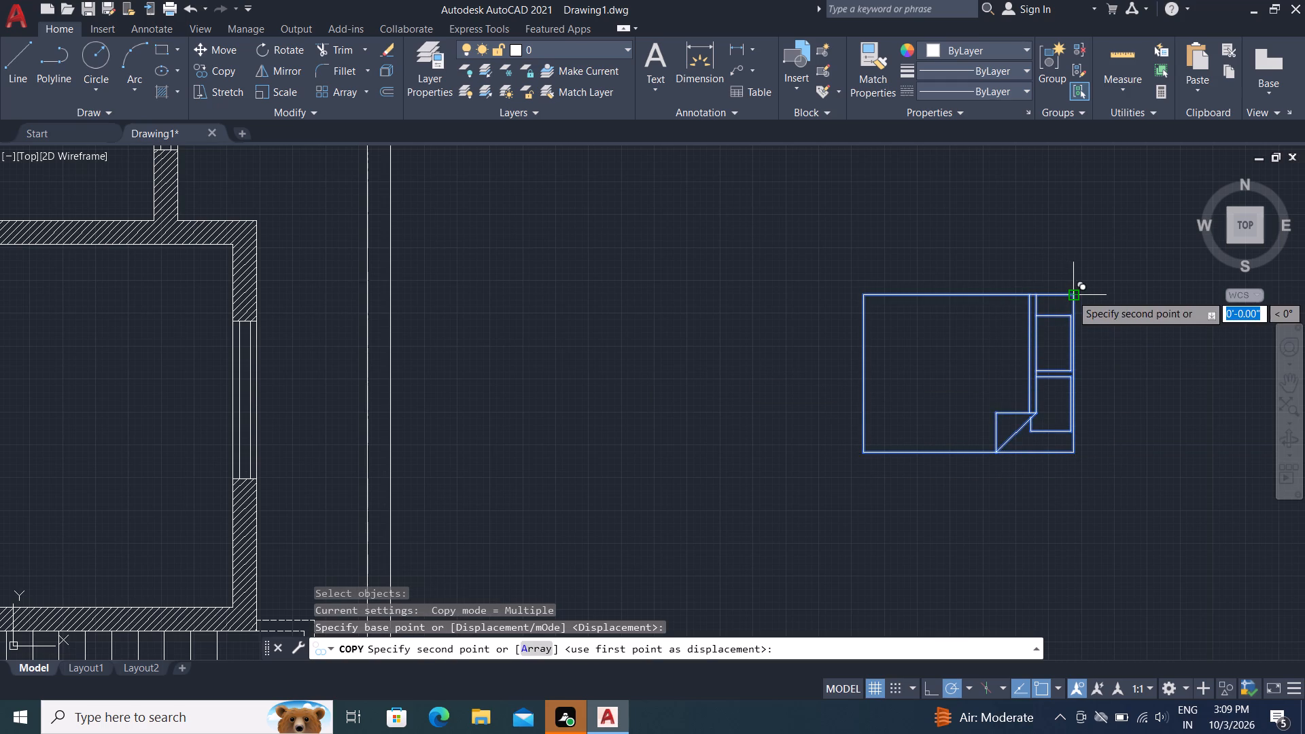
scroll(857, 380, down, 1)
middle_drag(765, 412, 764, 413)
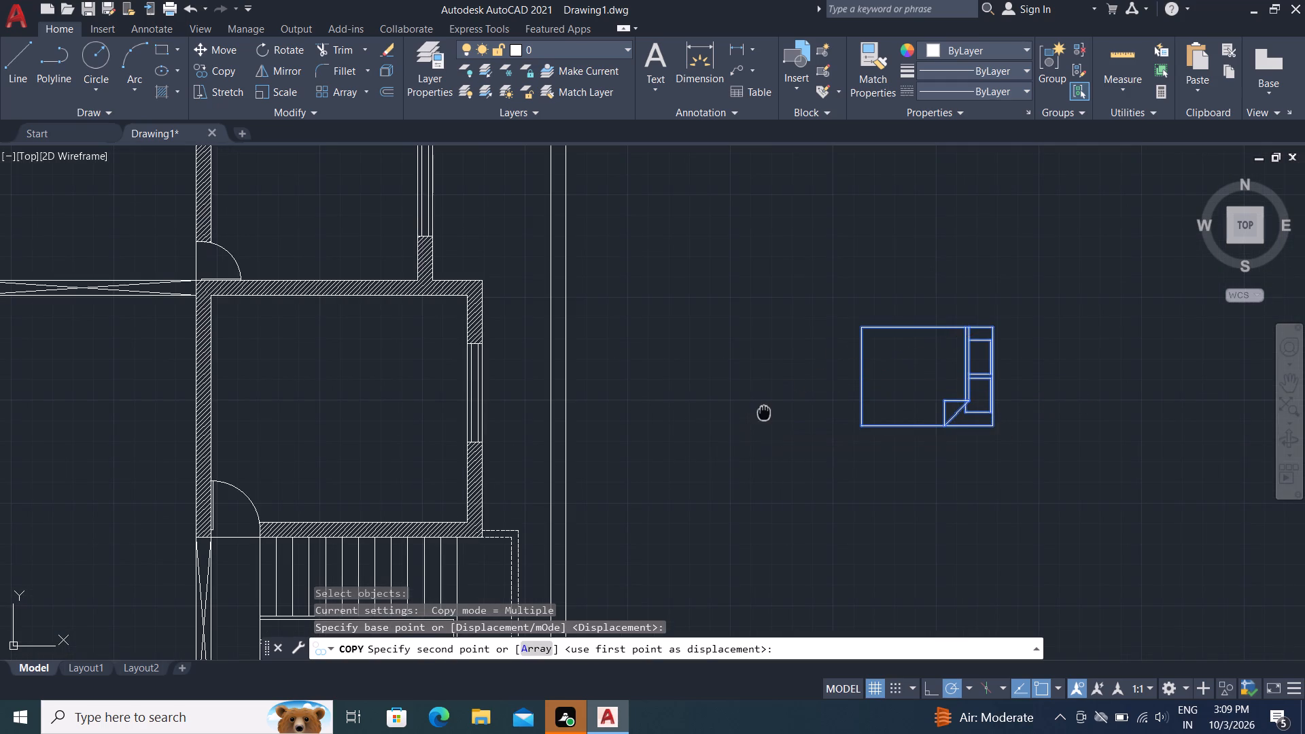
middle_drag(764, 413, 842, 279)
scroll(850, 264, down, 2)
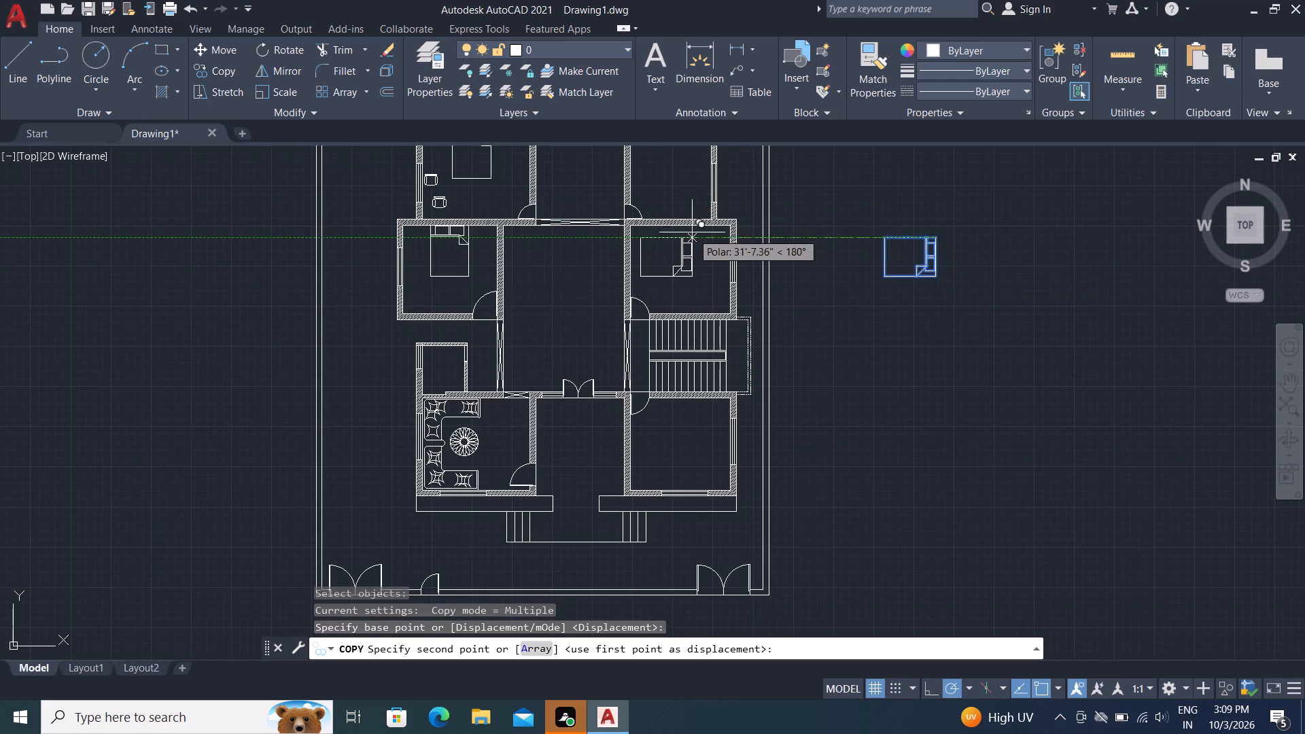
scroll(693, 234, up, 4)
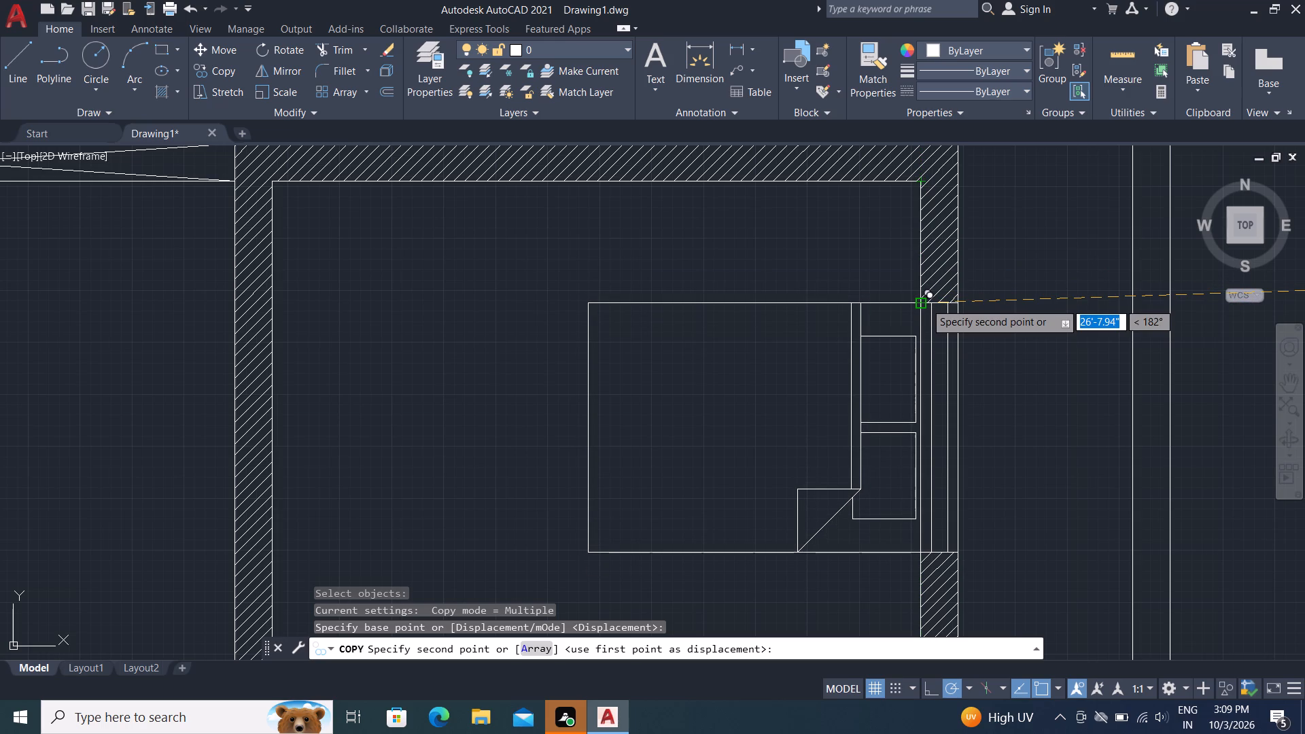
click(925, 302)
Copy the rotated bed into the room below the staircase, headboard against the east window, about 5.5 inches below the window's upper end.
scroll(820, 306, down, 2)
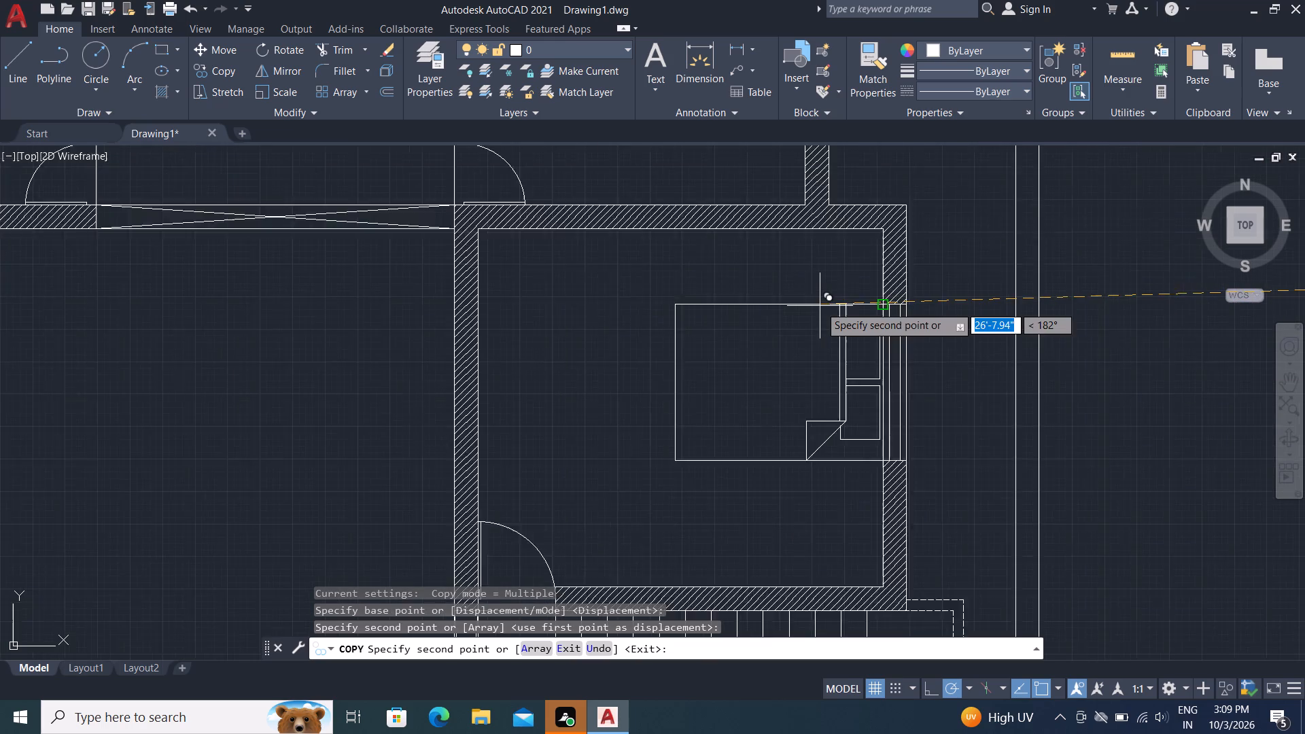
scroll(824, 277, down, 1)
middle_drag(845, 337, 845, 338)
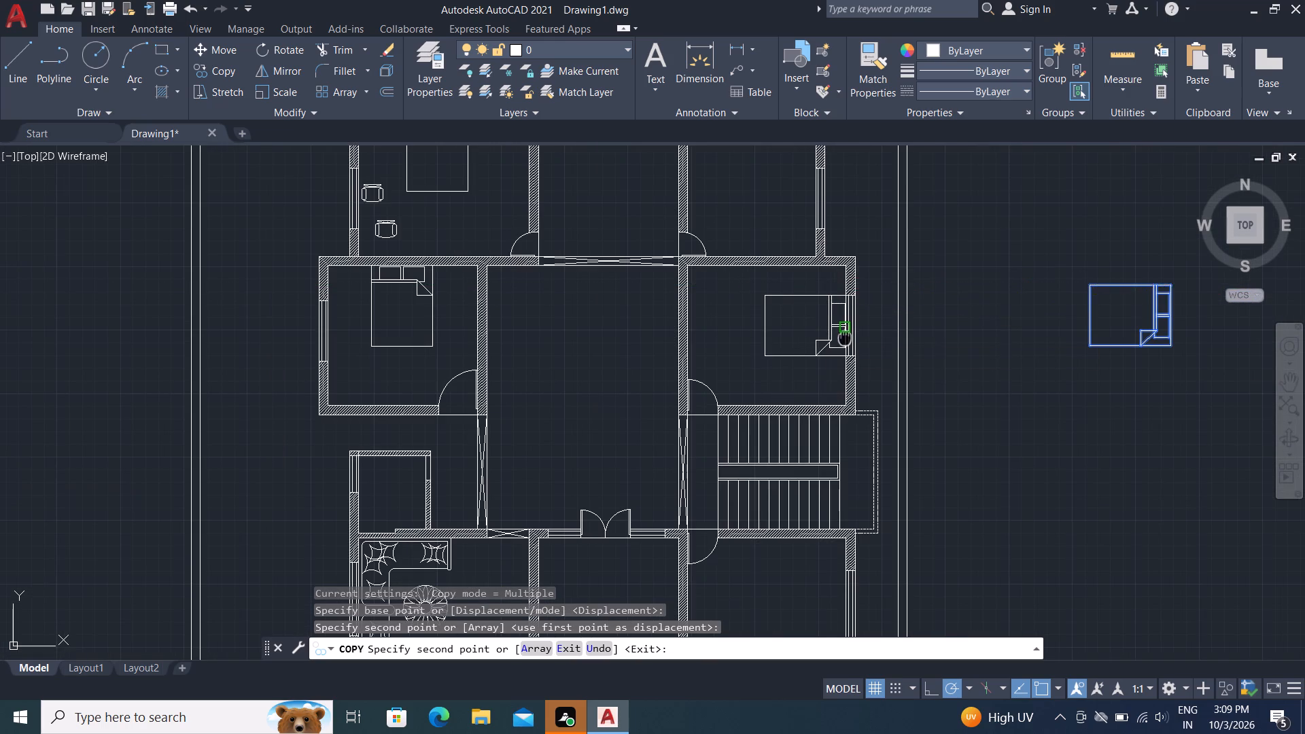
middle_drag(845, 338, 806, 237)
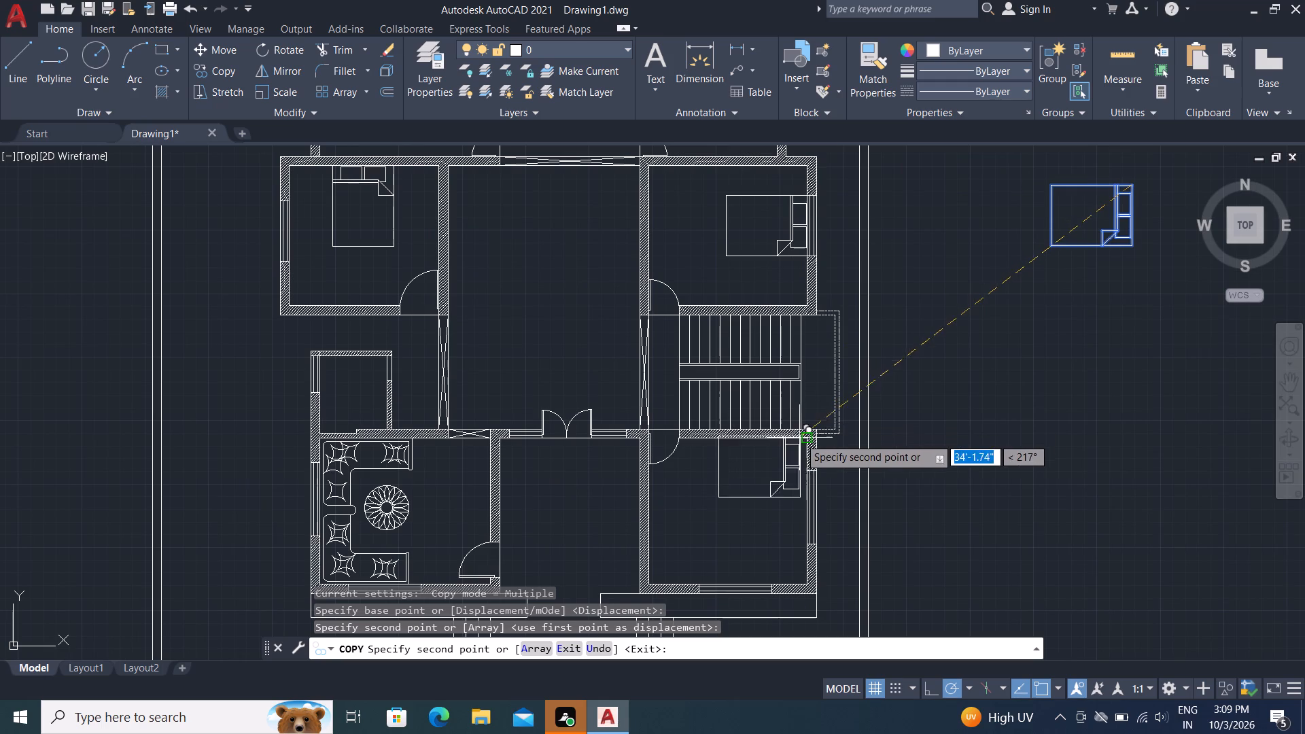
scroll(800, 444, up, 4)
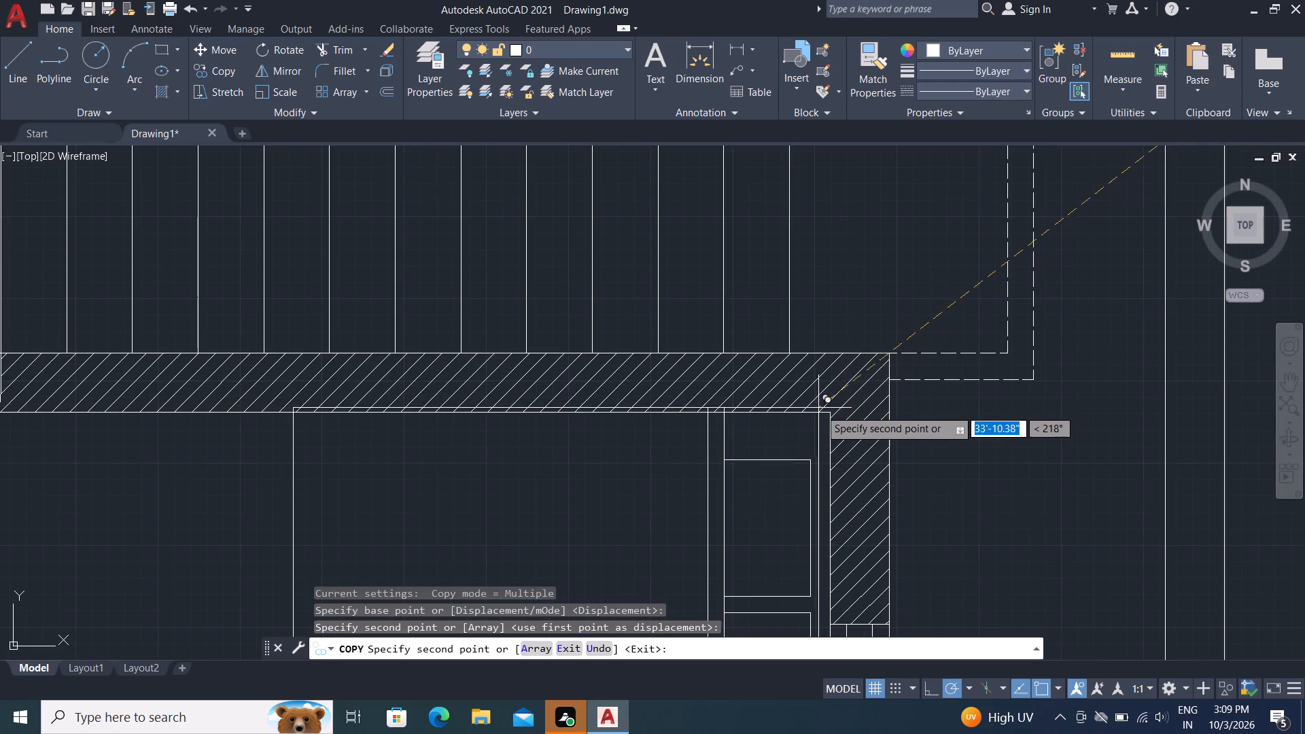
scroll(836, 438, down, 3)
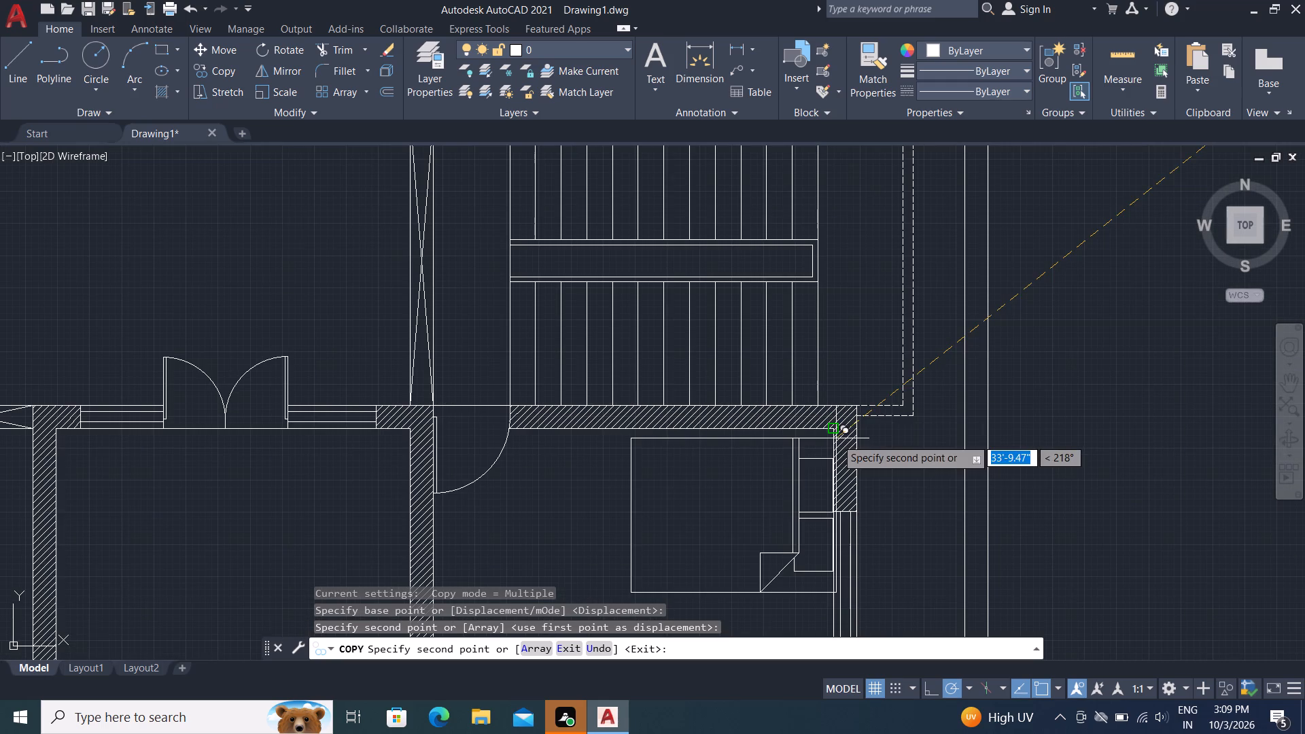
middle_drag(835, 514, 833, 513)
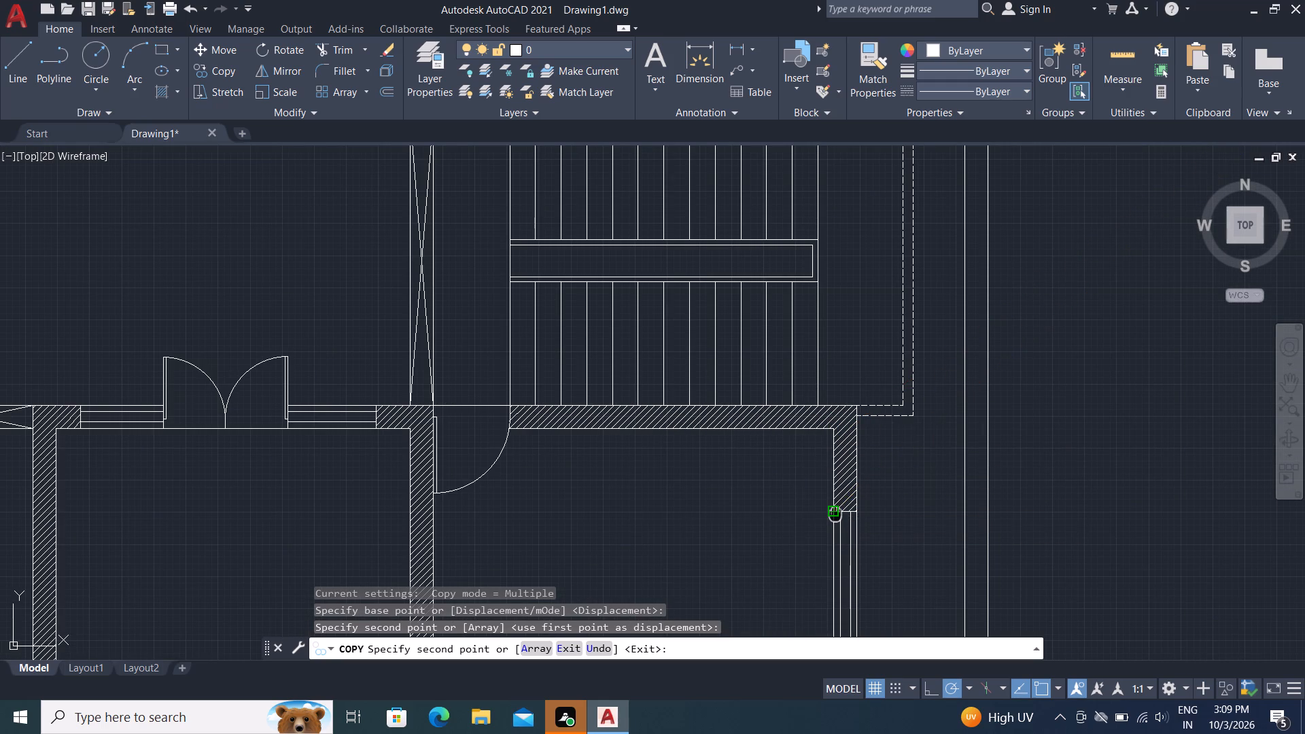
middle_drag(833, 513, 733, 288)
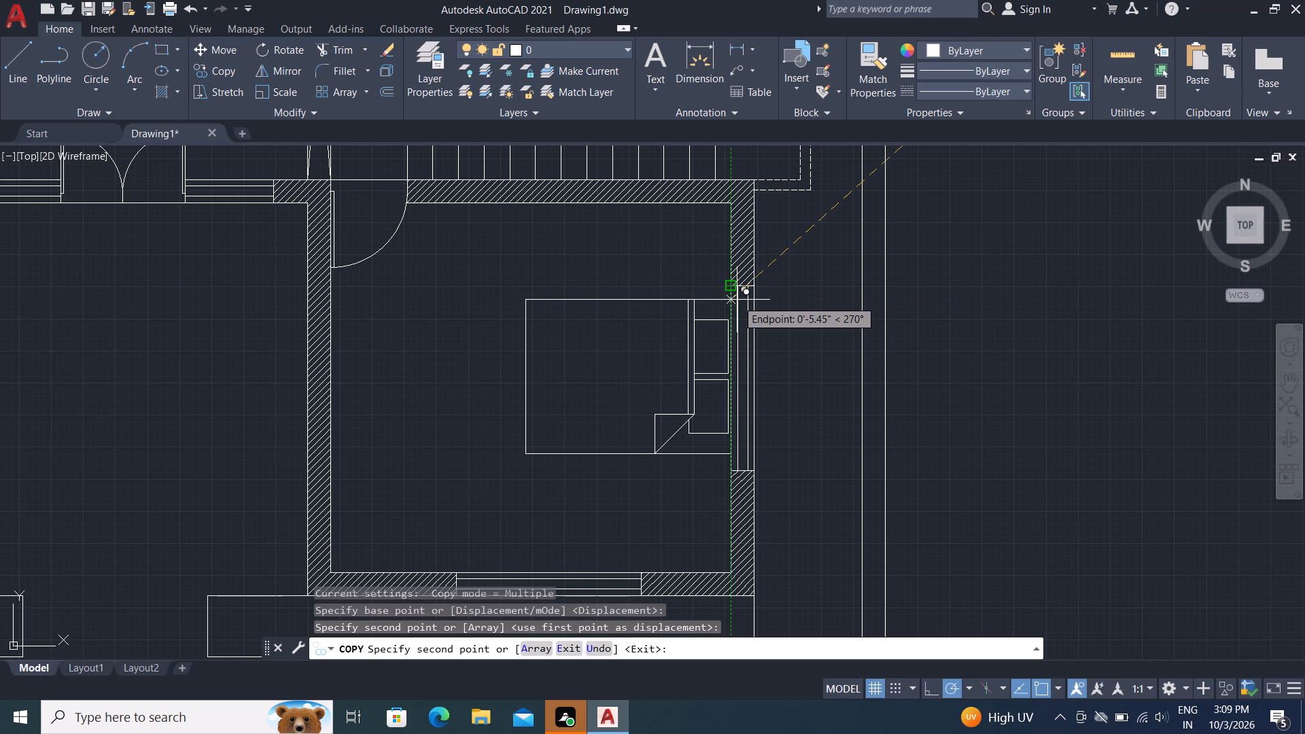
click(734, 300)
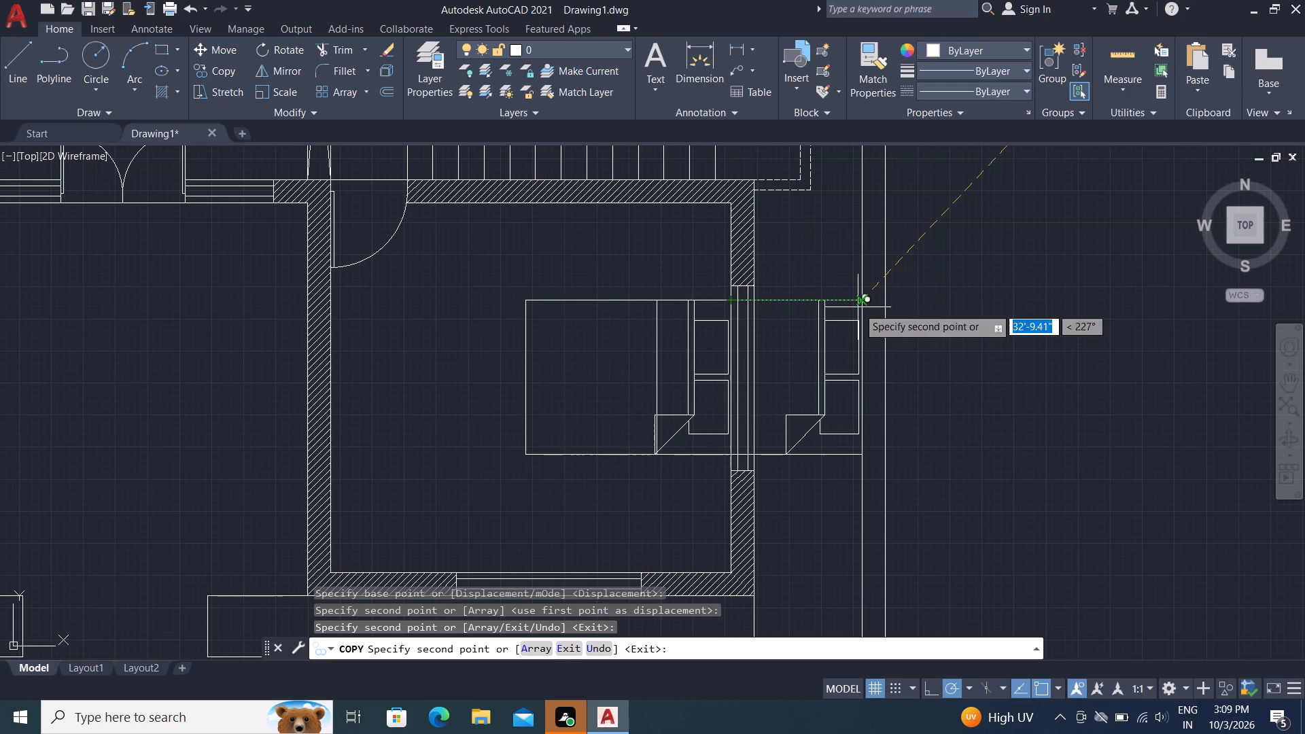
key(Escape)
Start copying the lower chair in the upper-left bedroom, with the base point on the chair's front edge.
scroll(771, 298, down, 3)
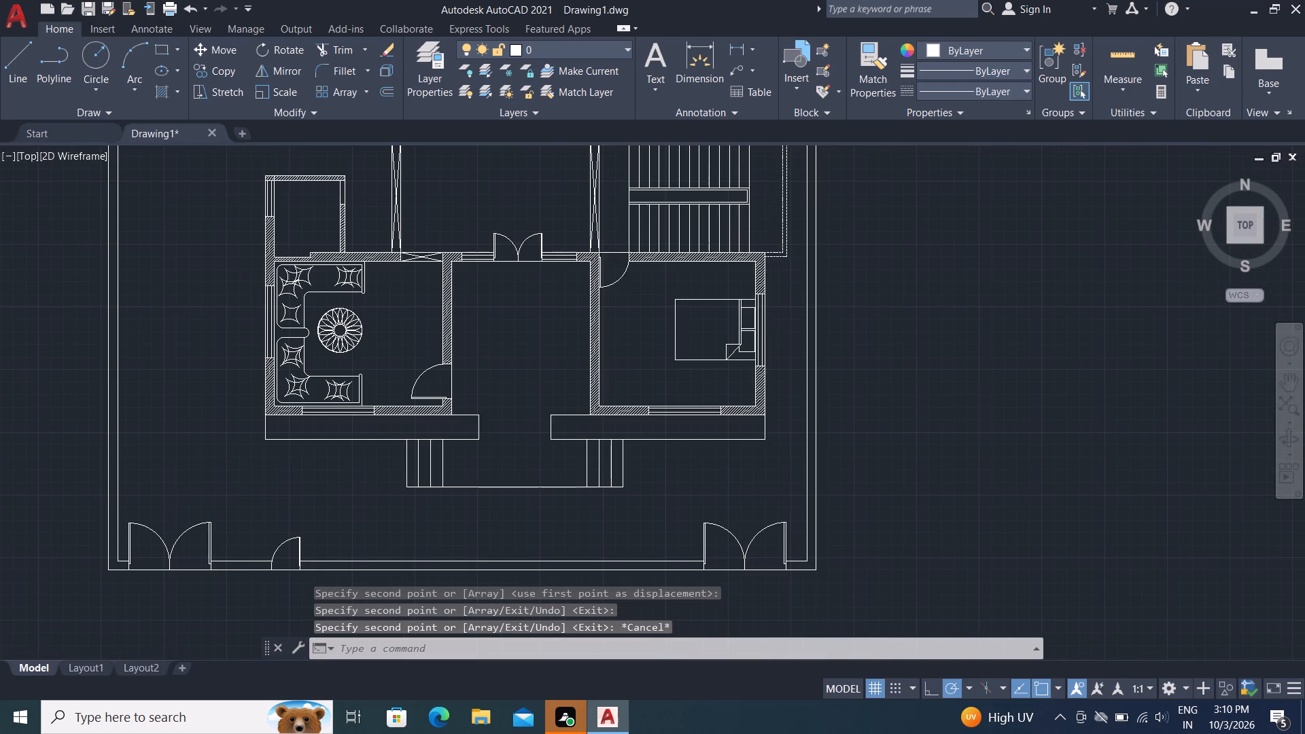
middle_drag(760, 299, 750, 379)
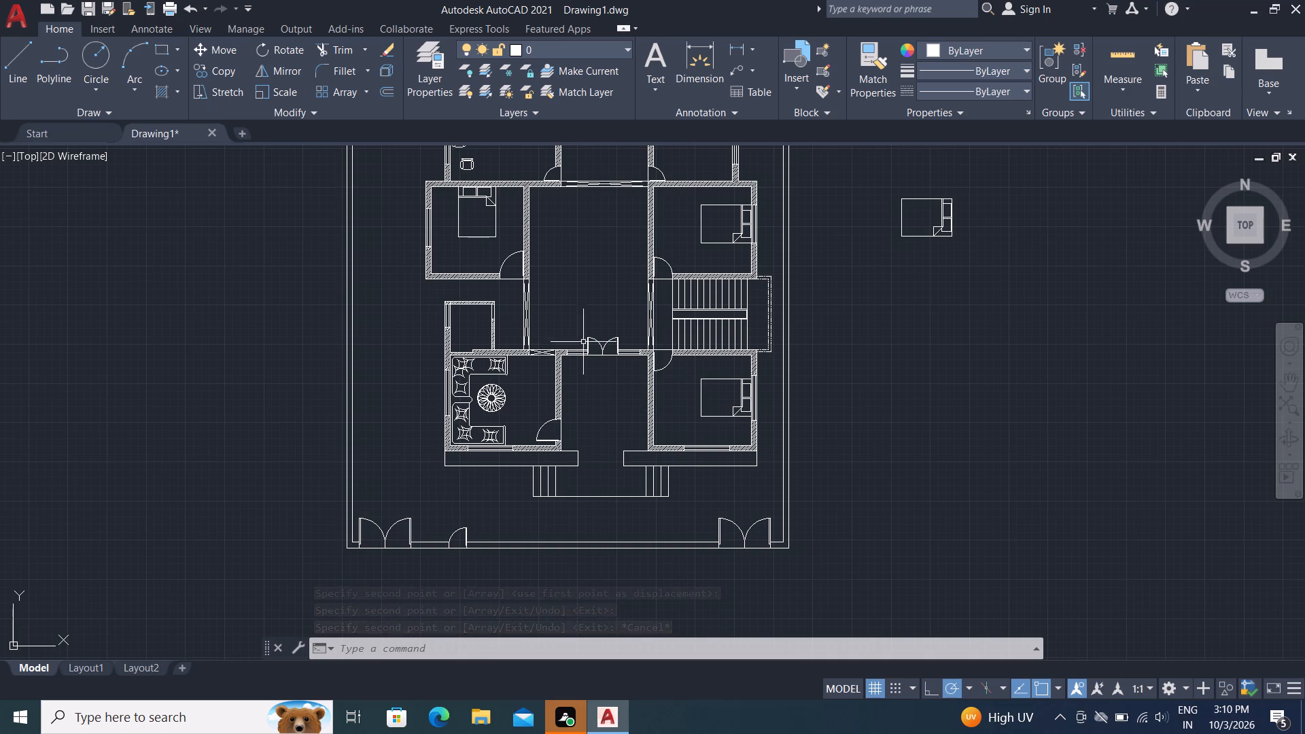
scroll(462, 164, up, 4)
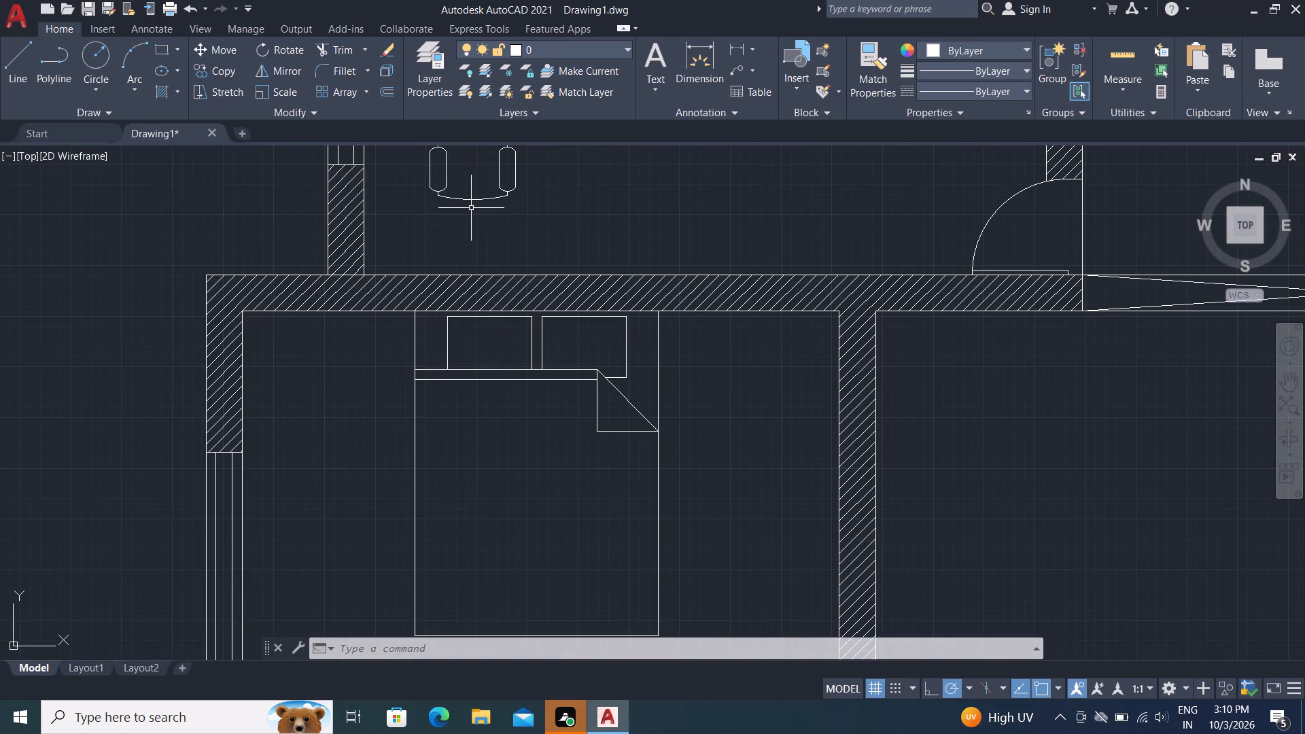
middle_drag(471, 208, 502, 294)
click(510, 285)
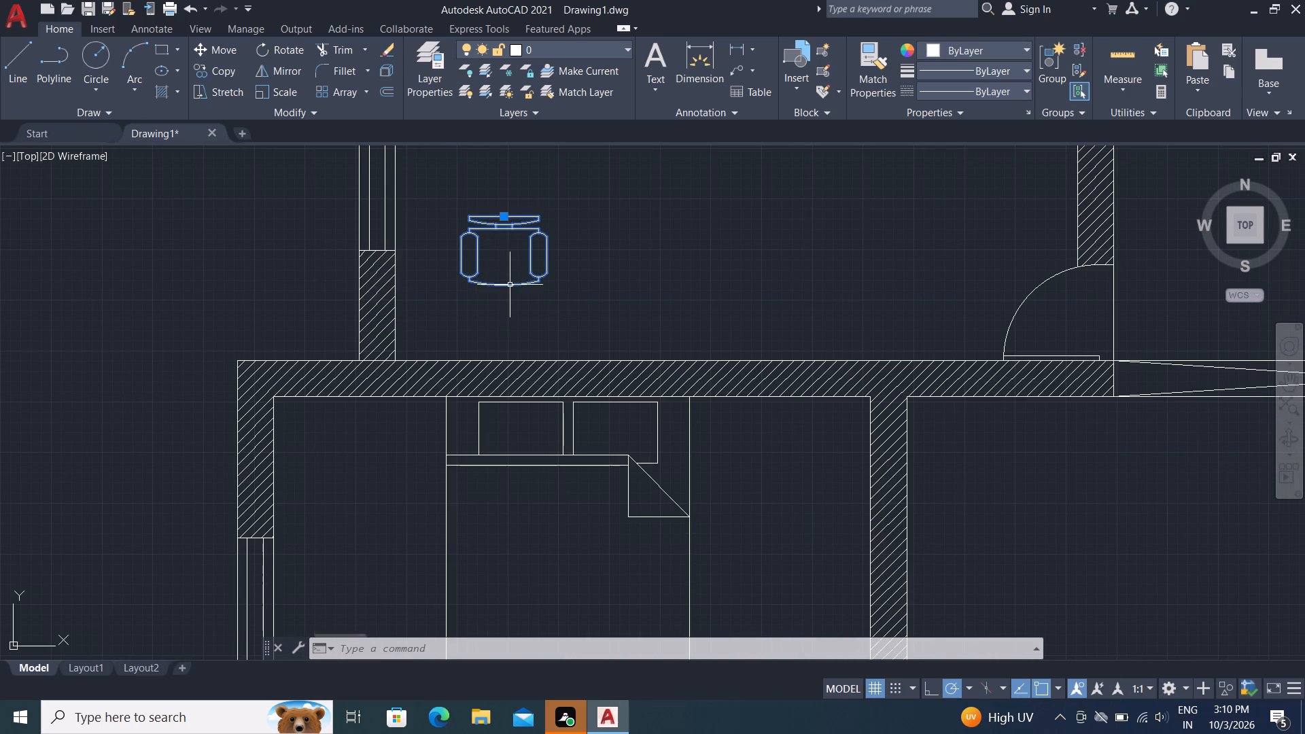
key(c)
key(o)
key(space)
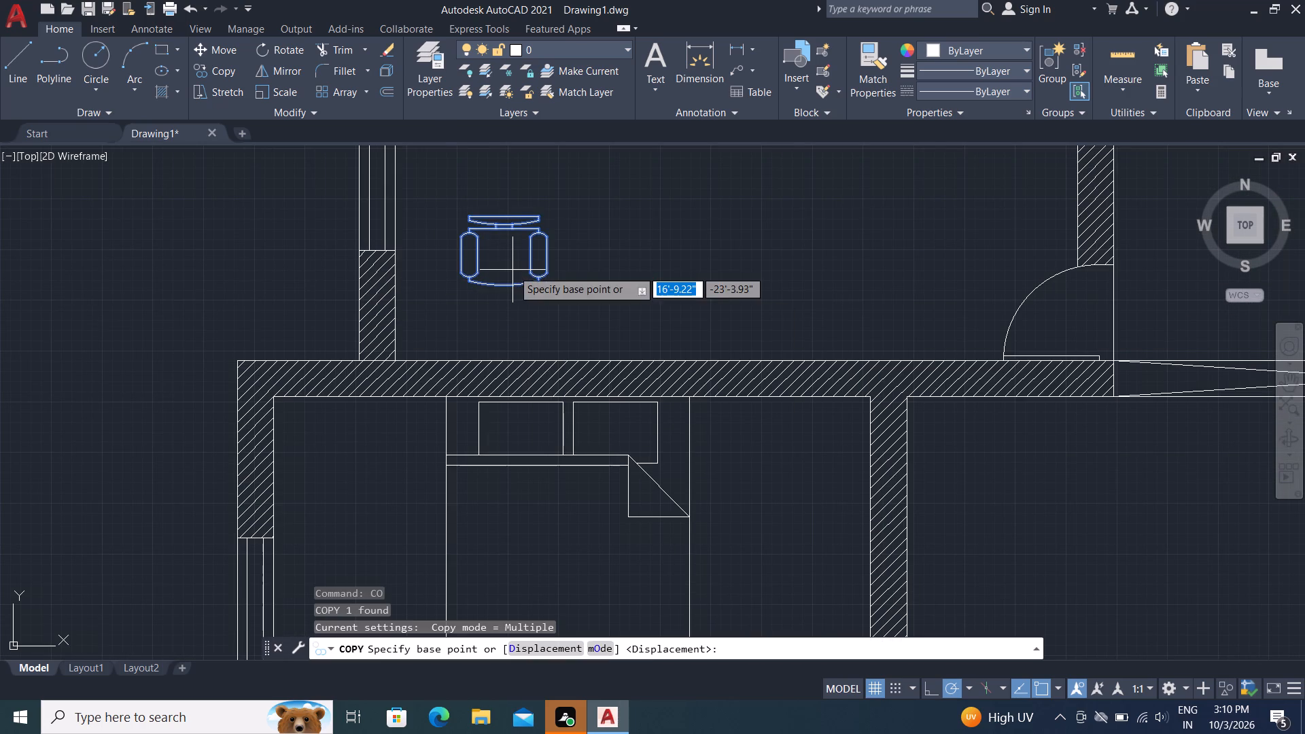
click(520, 285)
scroll(470, 273, down, 3)
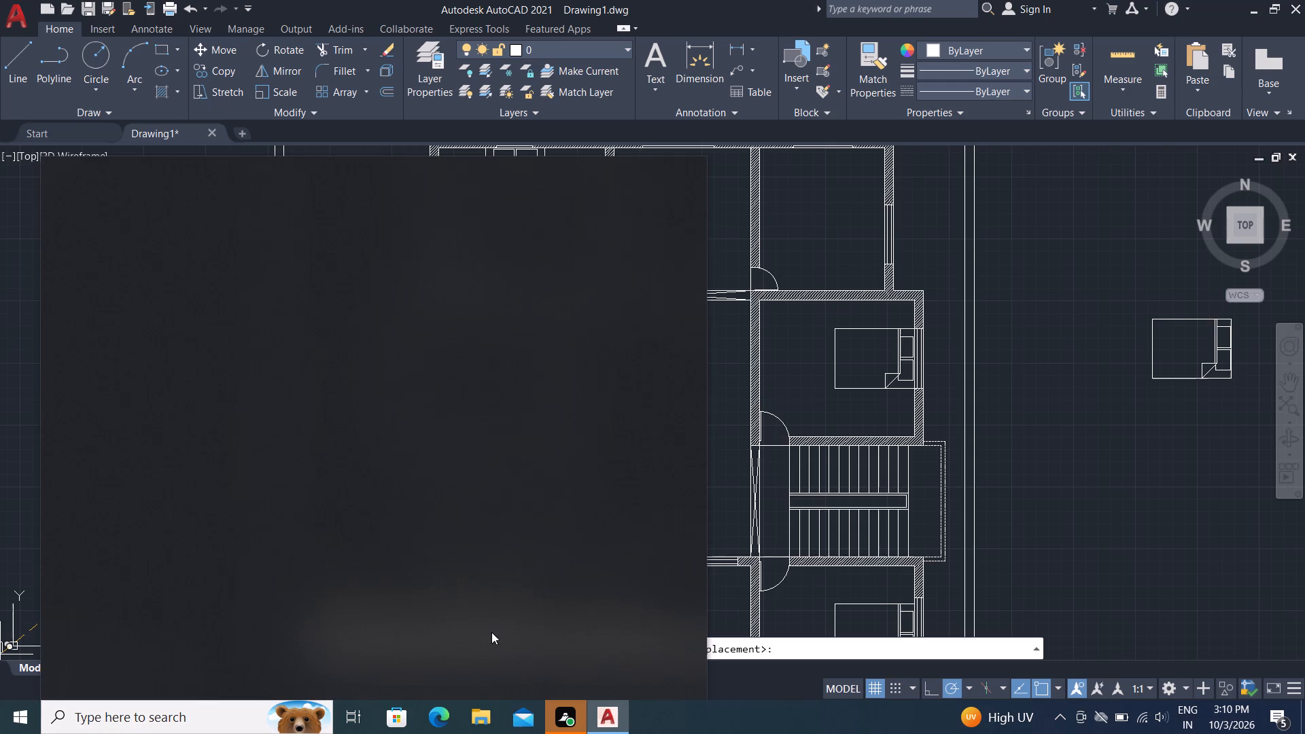
right_drag(489, 642, 392, 733)
right_drag(275, 733, 229, 733)
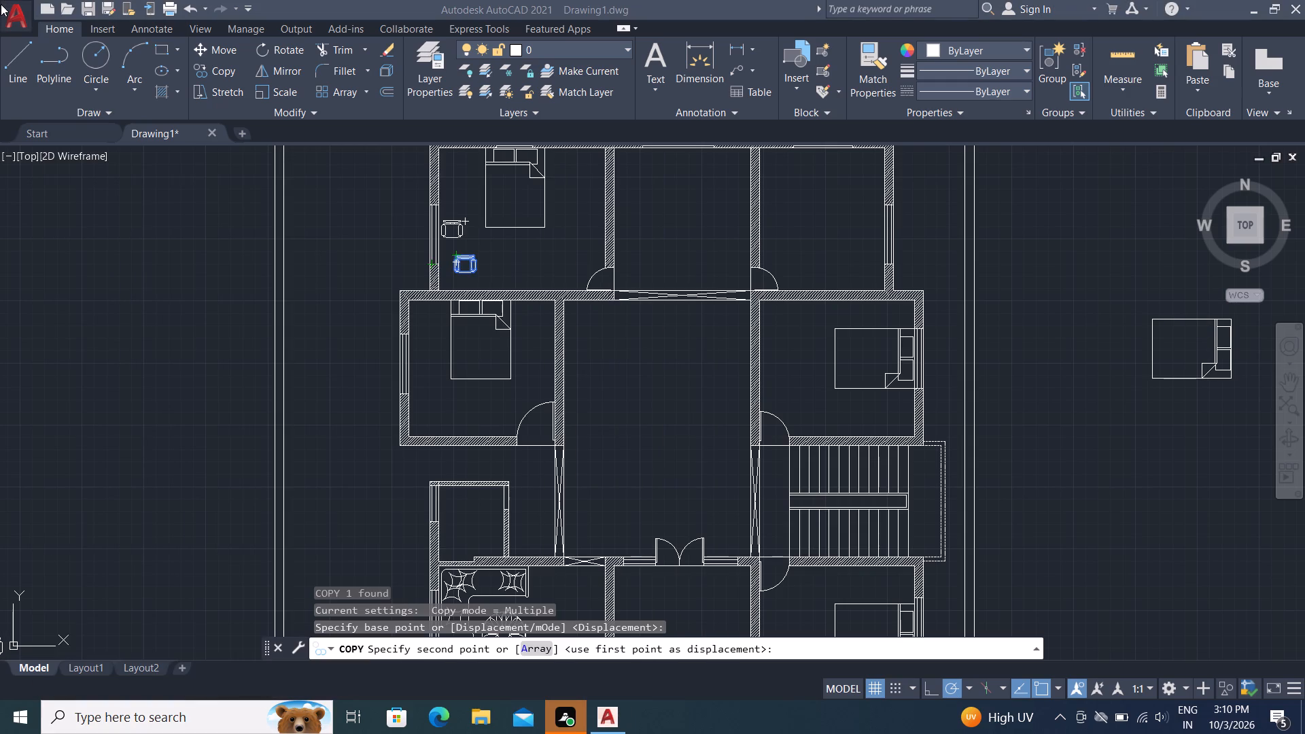
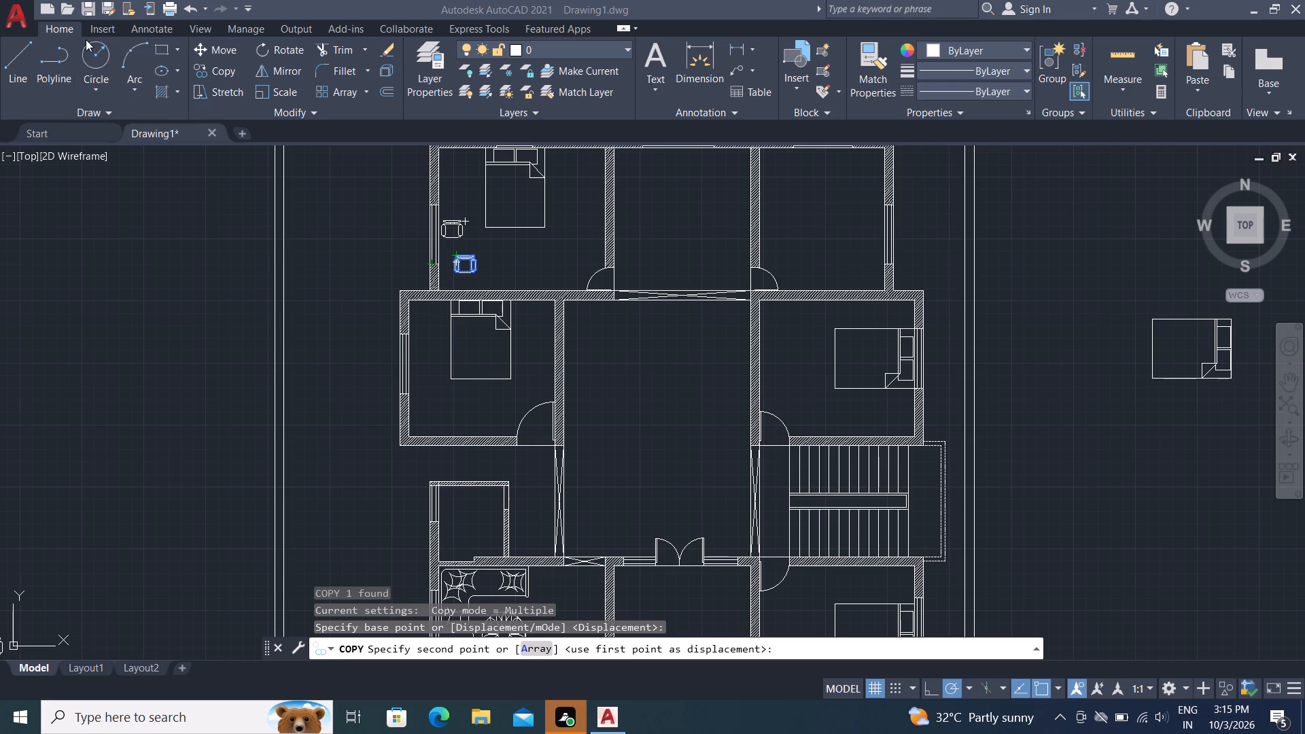
Place four copies of the chair in a diamond arrangement in the room between the sofa room and the lower-right bedroom.
click(97, 55)
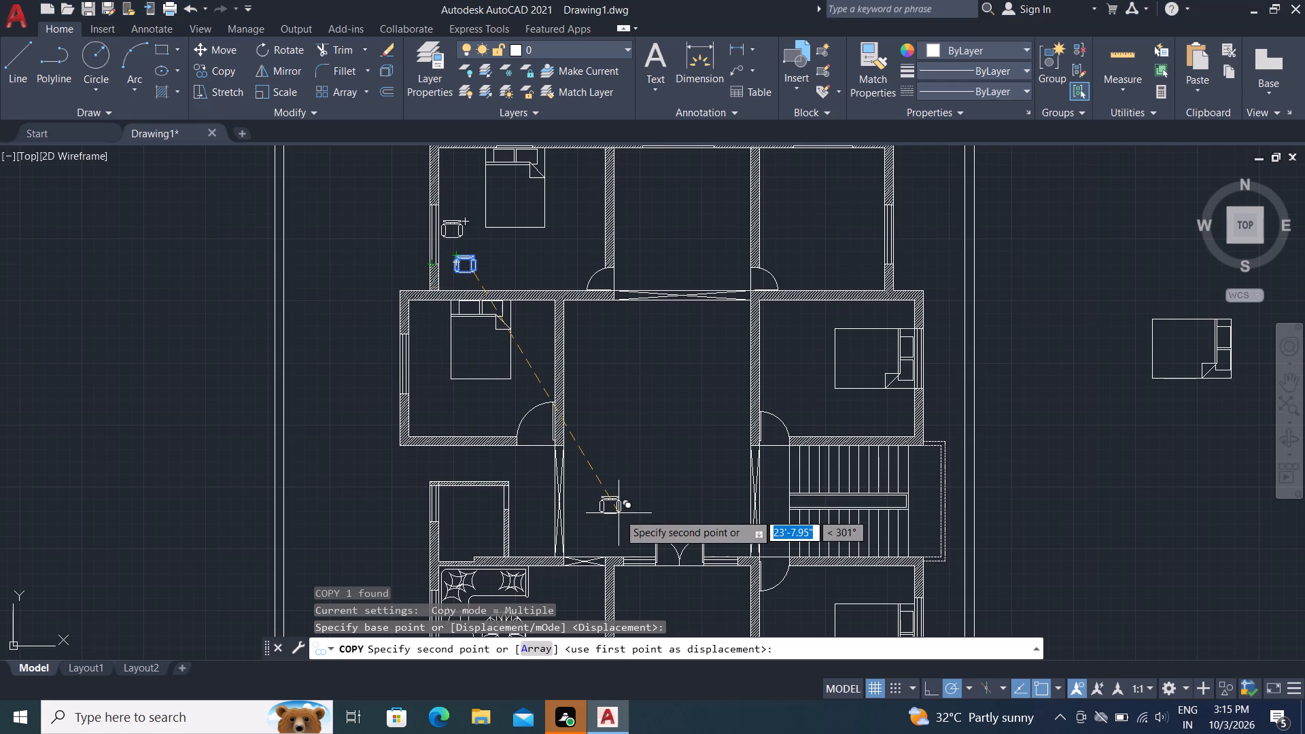
middle_drag(619, 513, 294, 59)
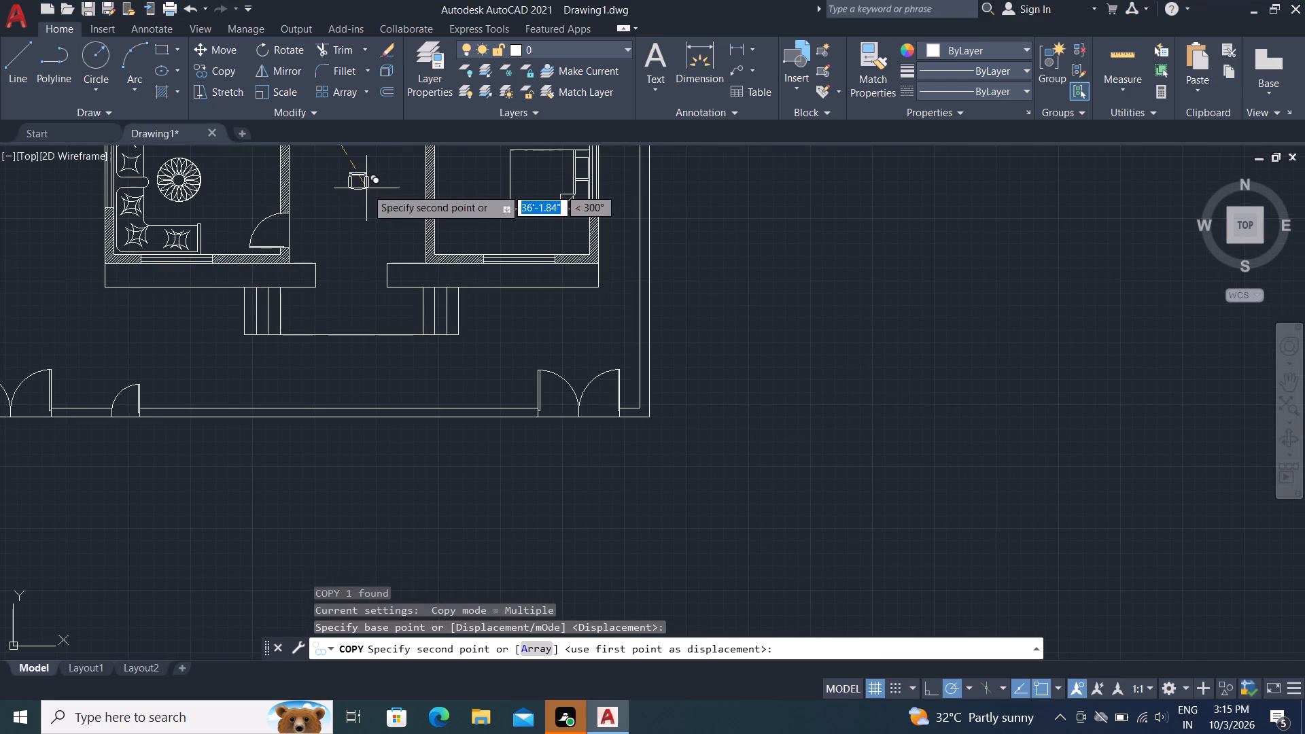
middle_drag(365, 188, 470, 306)
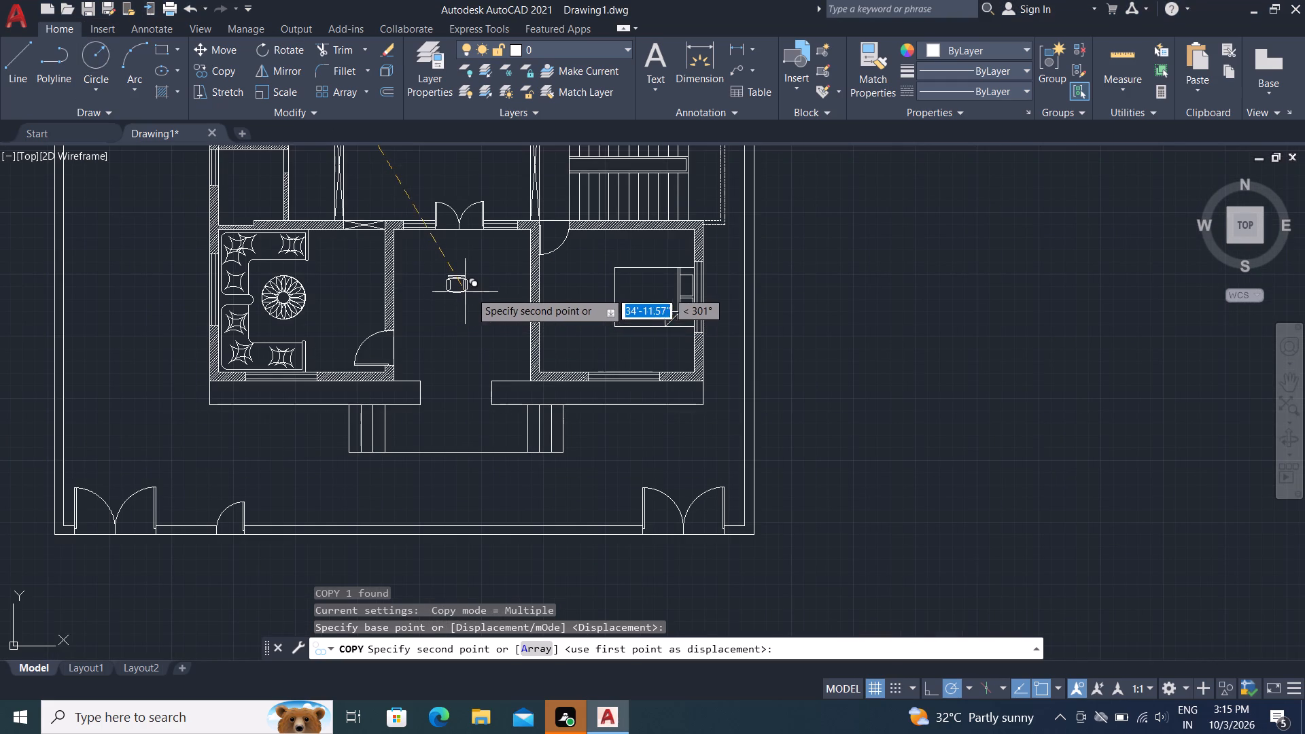
scroll(482, 292, up, 3)
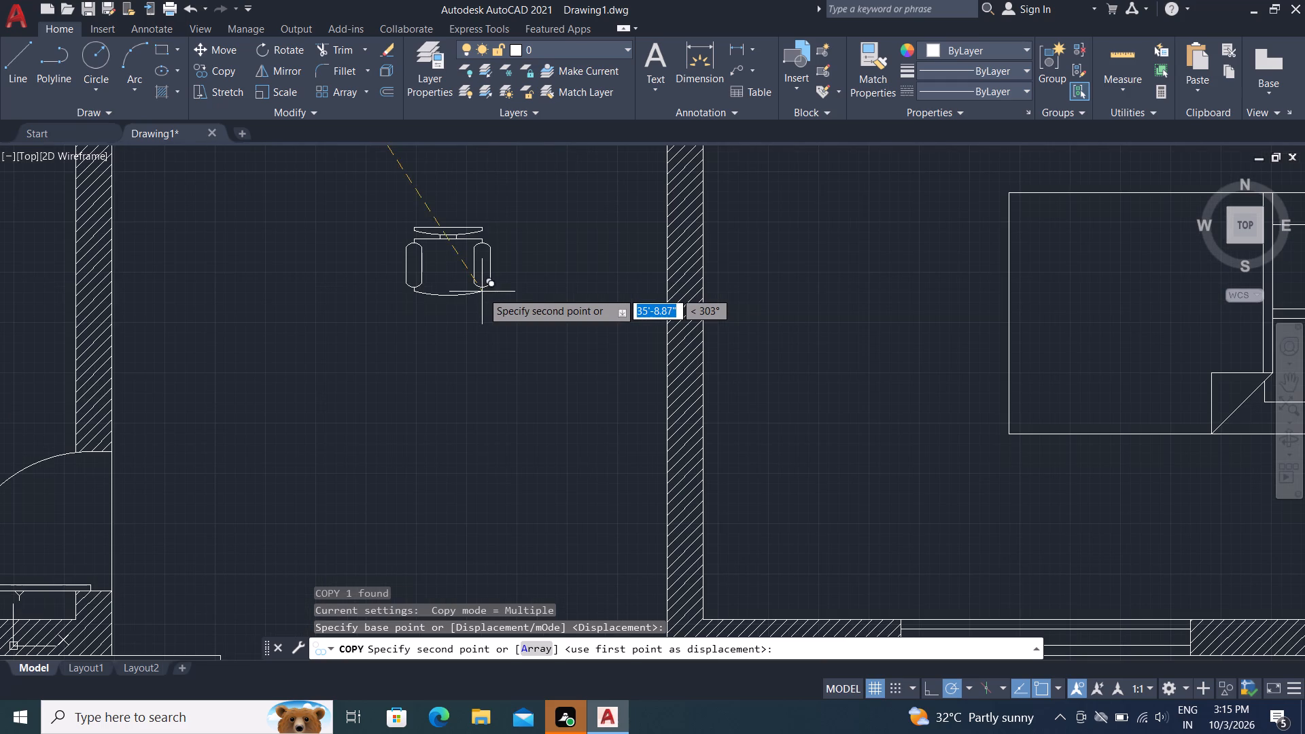
click(519, 287)
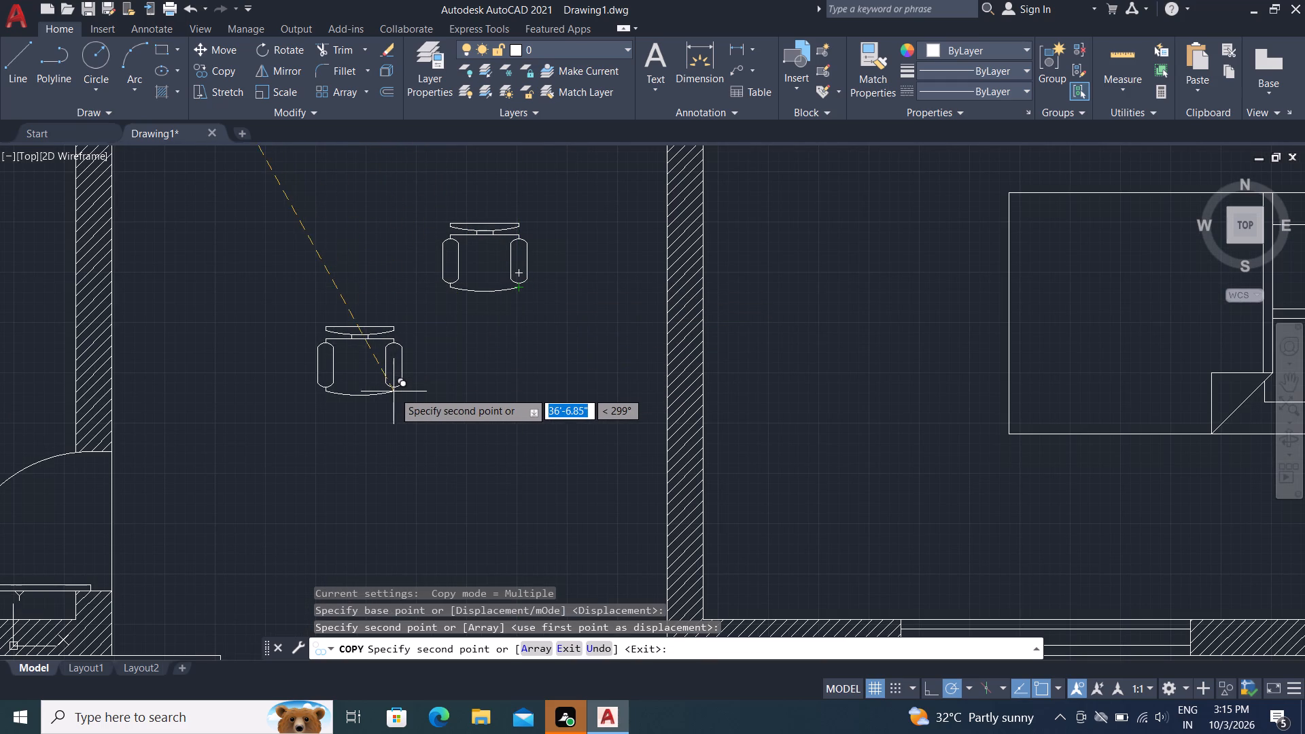
click(405, 390)
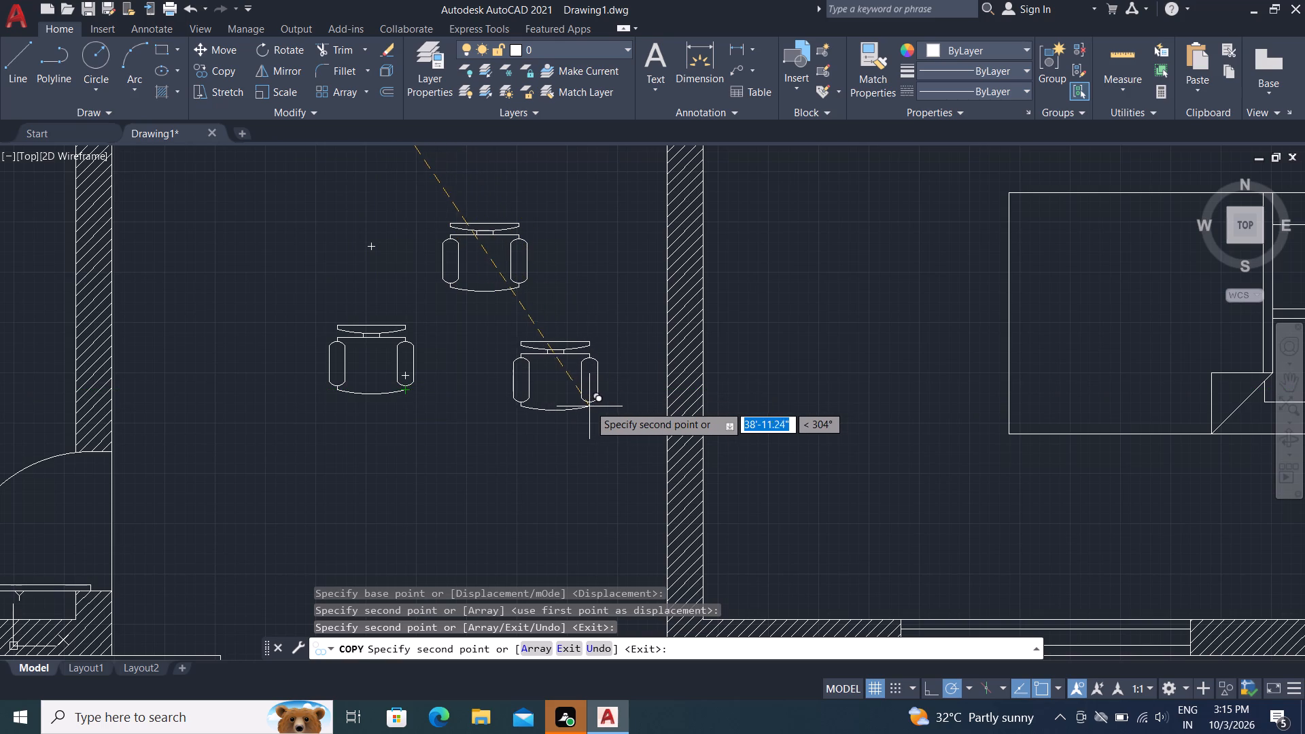
click(588, 404)
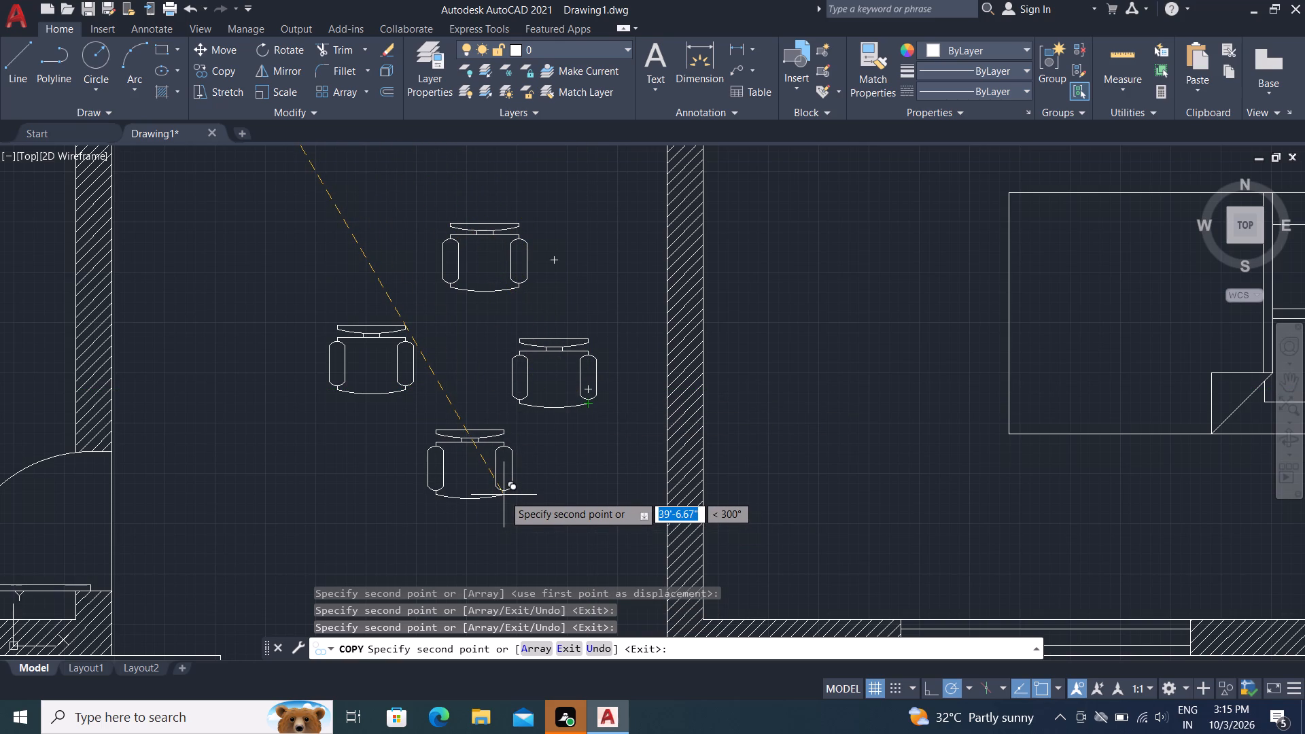
click(504, 495)
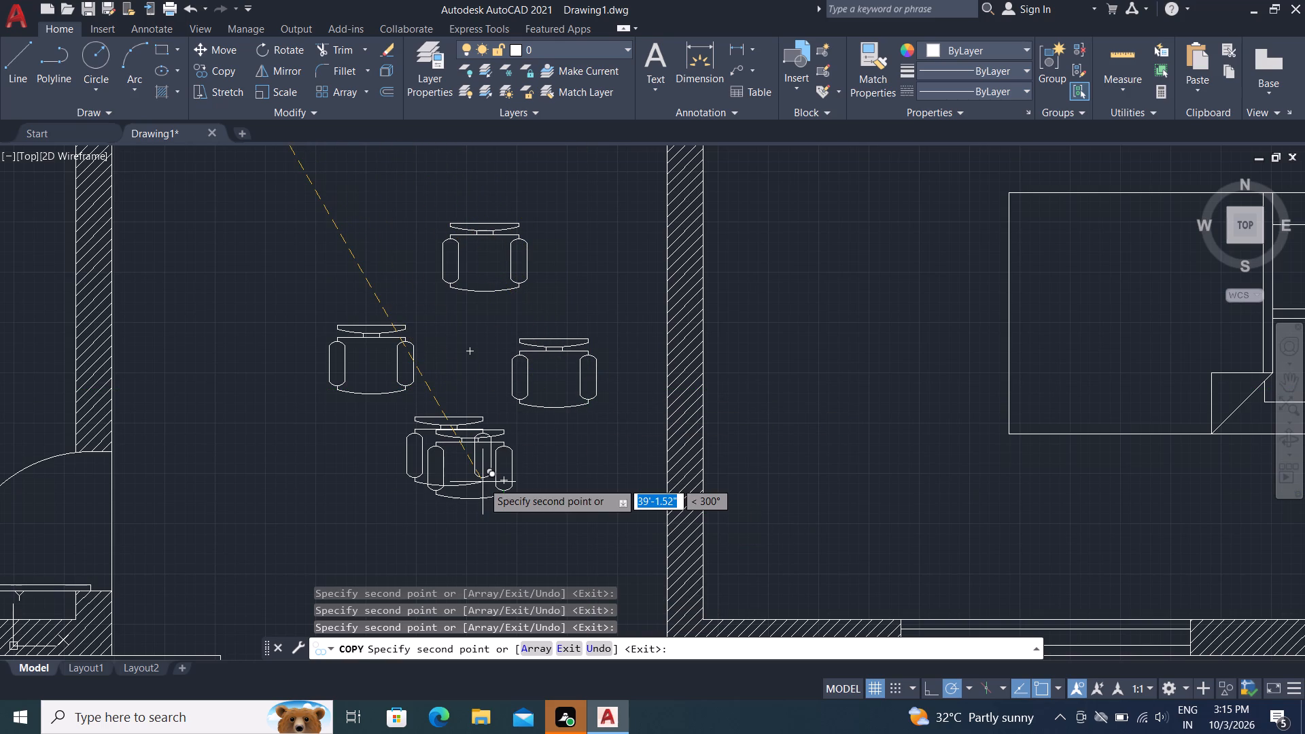
key(Escape)
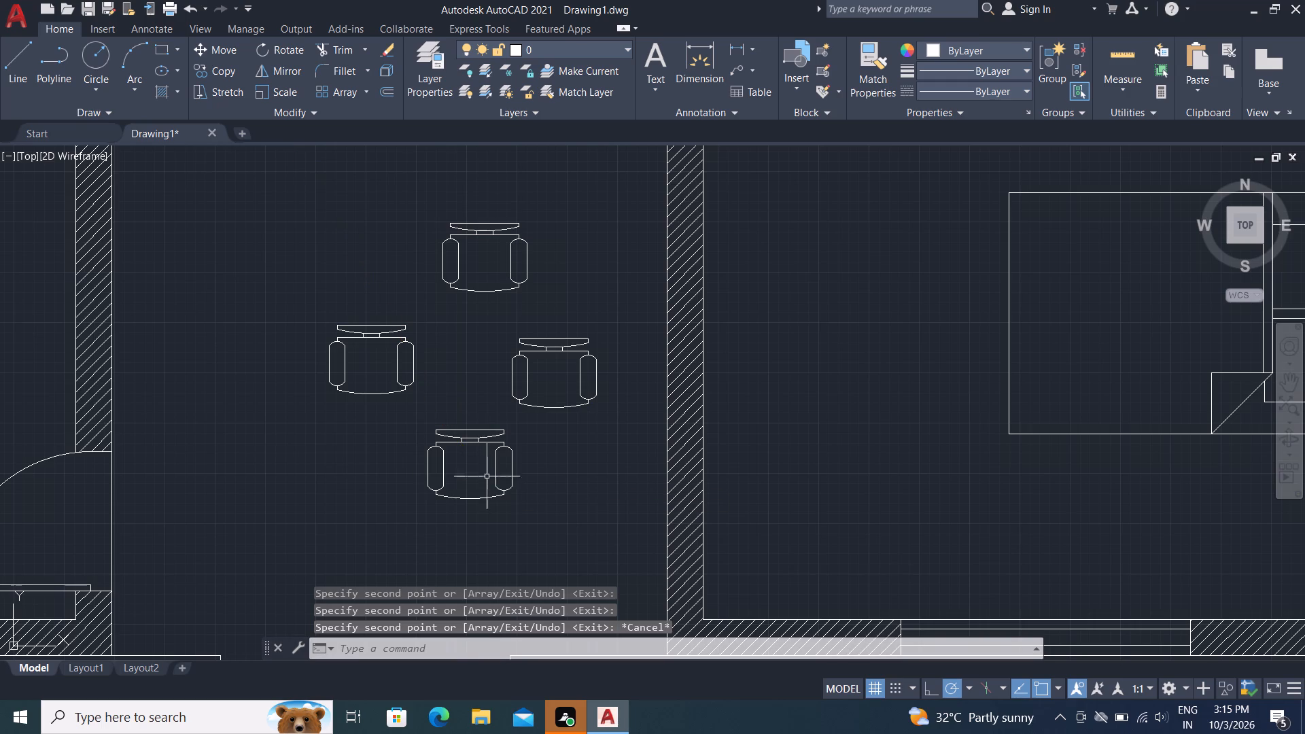
Move the uppermost of the four chairs about 8.3 inches down and to the left, closer to the other chairs.
click(487, 296)
click(482, 294)
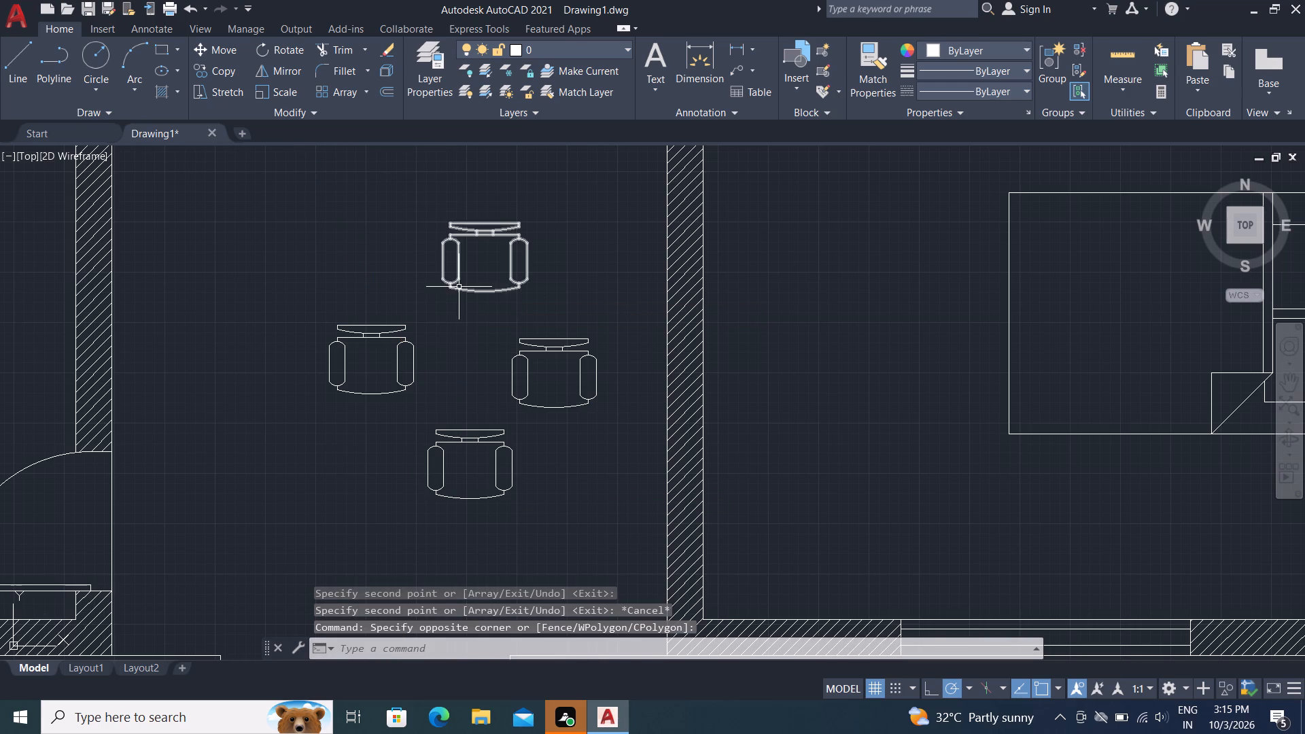
click(459, 286)
click(464, 228)
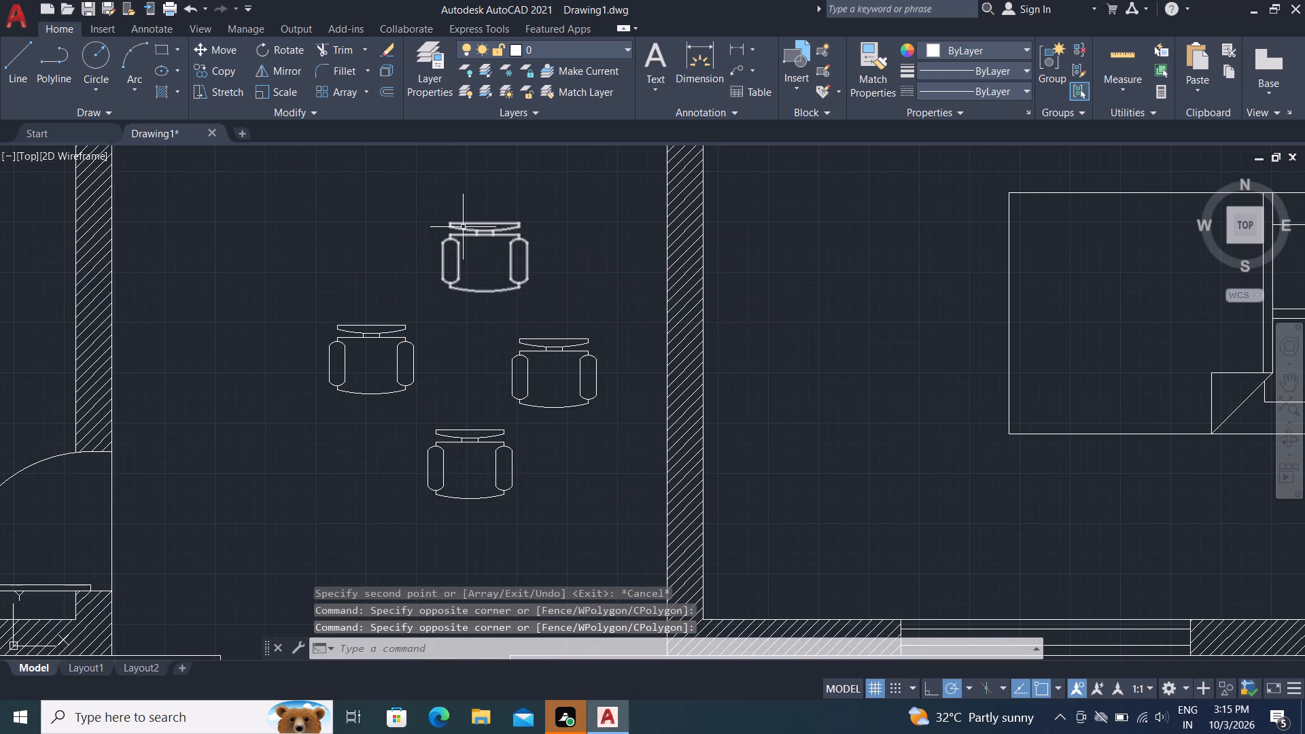
click(463, 227)
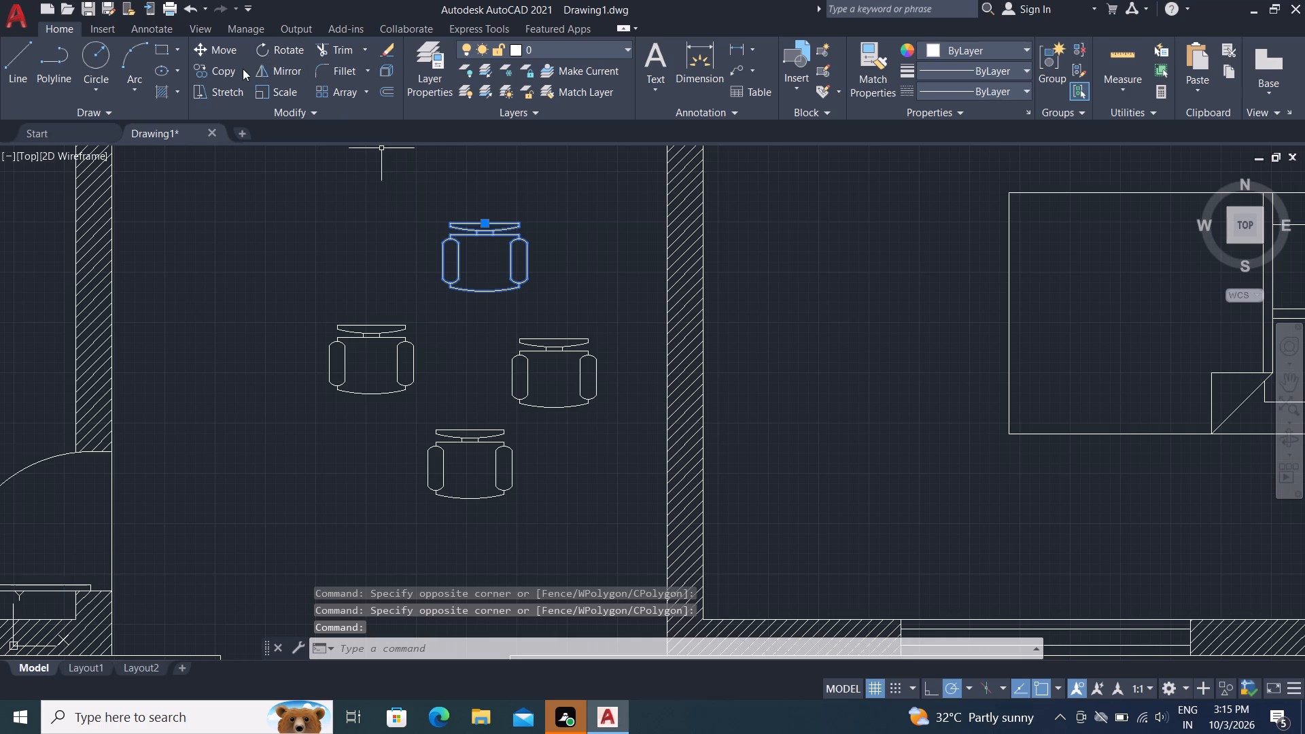
click(226, 52)
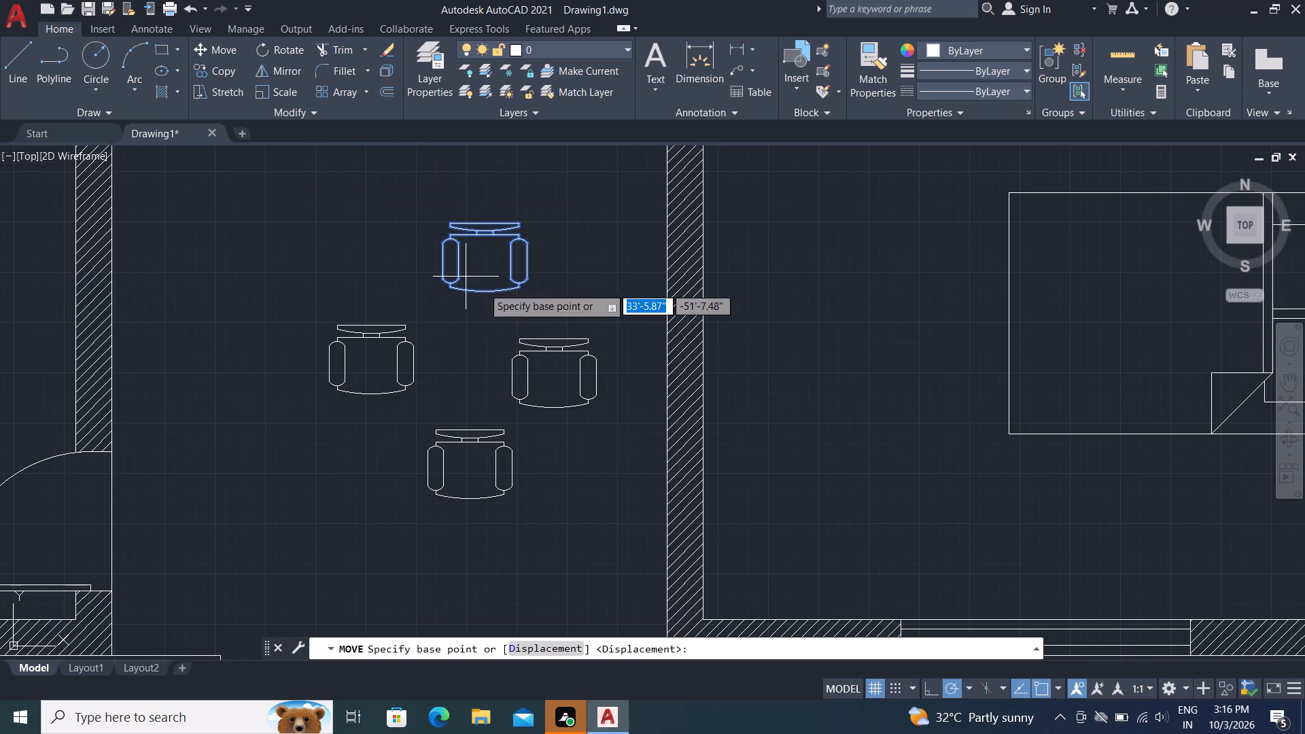
click(478, 292)
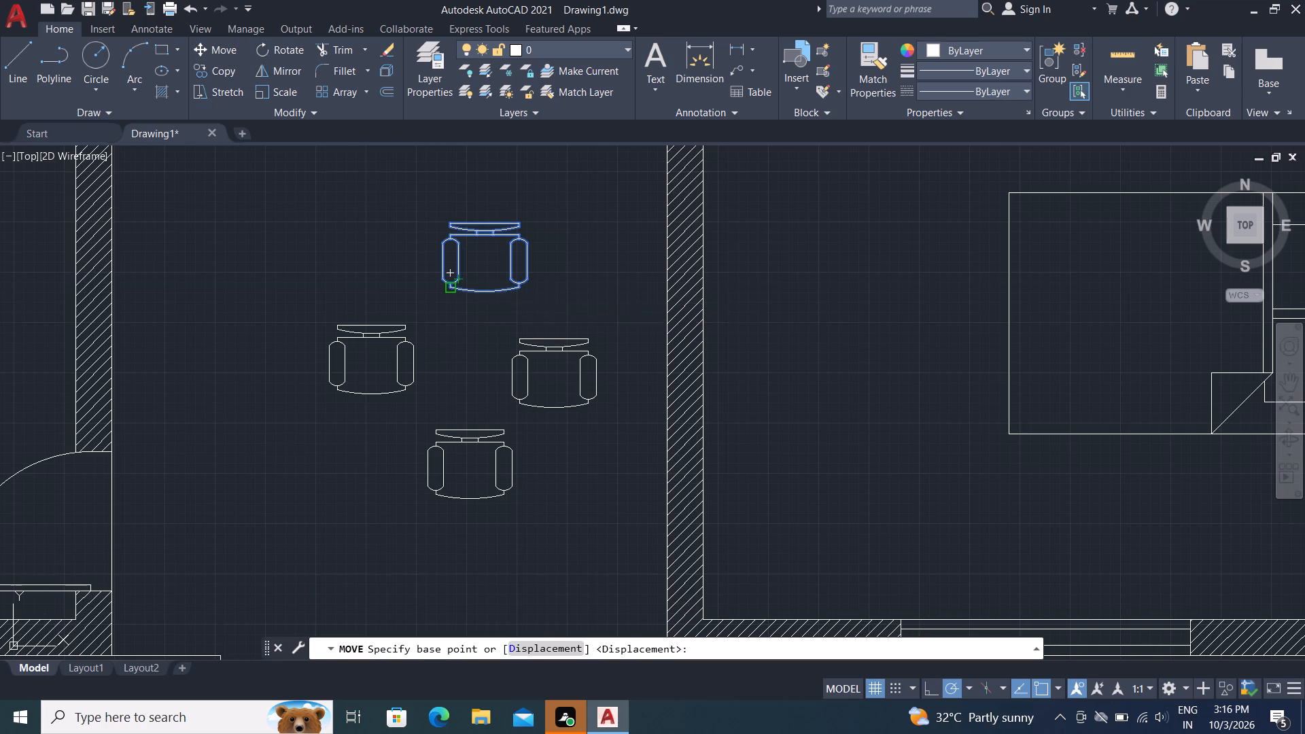
click(434, 317)
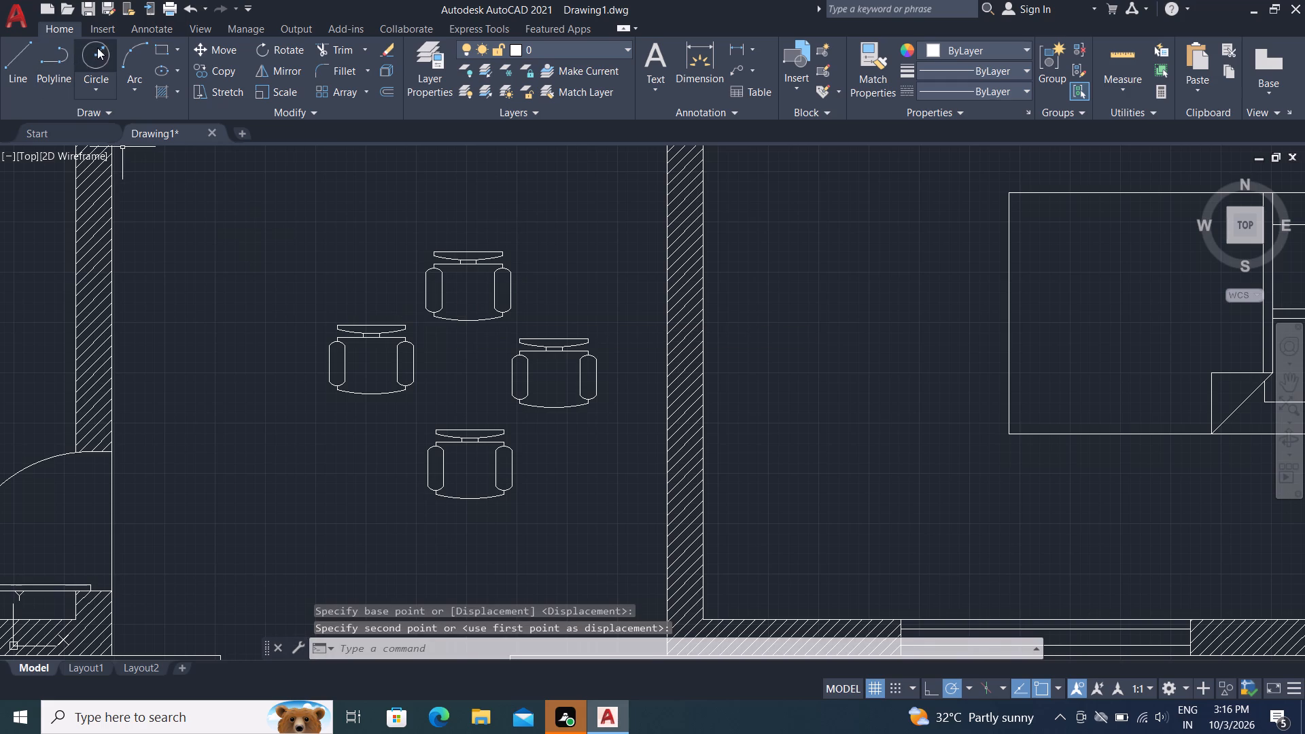
Draw a circle of about 8.3 inches radius as a round table in the middle of the four chairs.
click(97, 48)
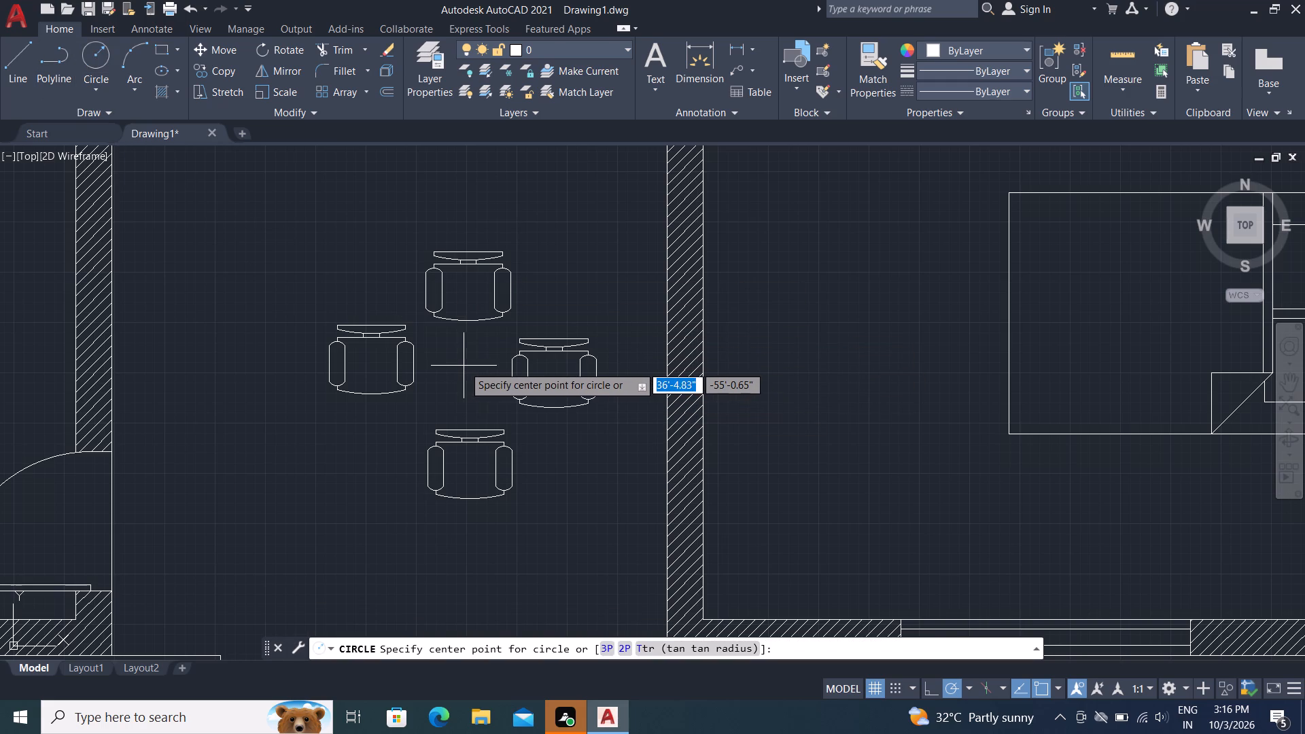
click(465, 368)
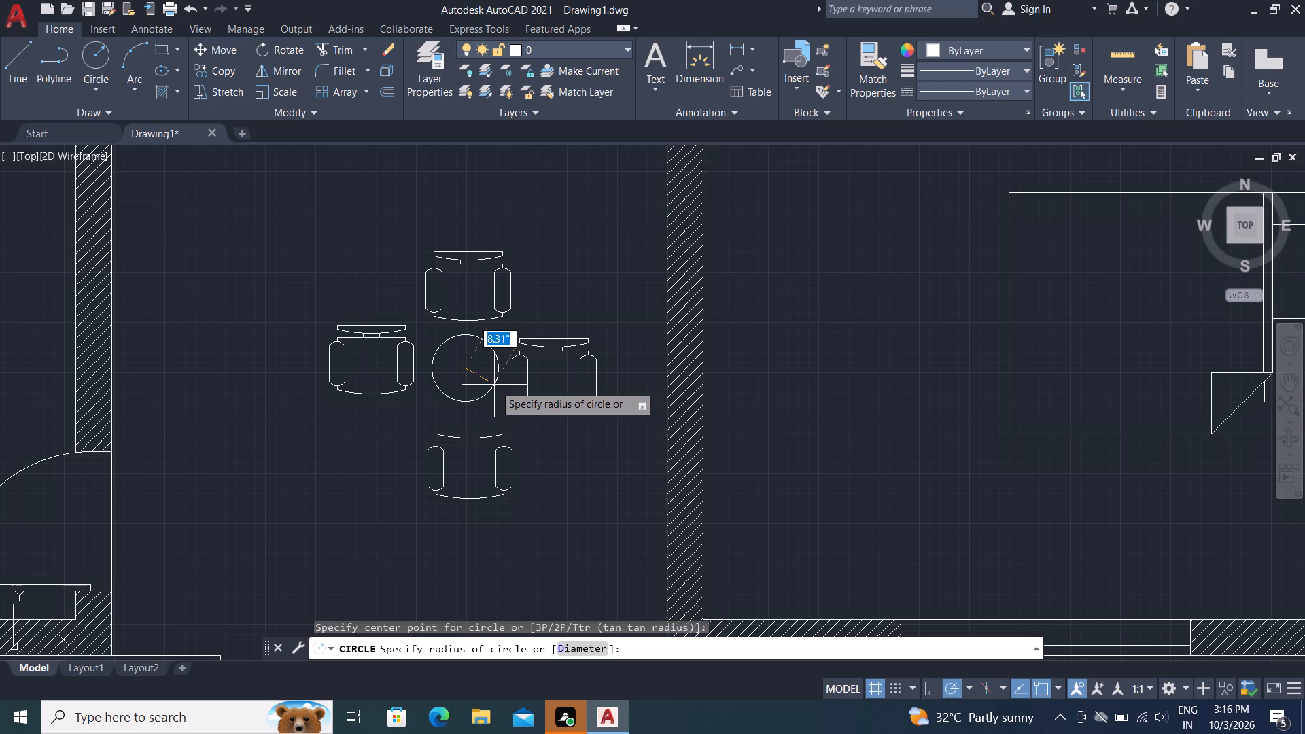
click(494, 385)
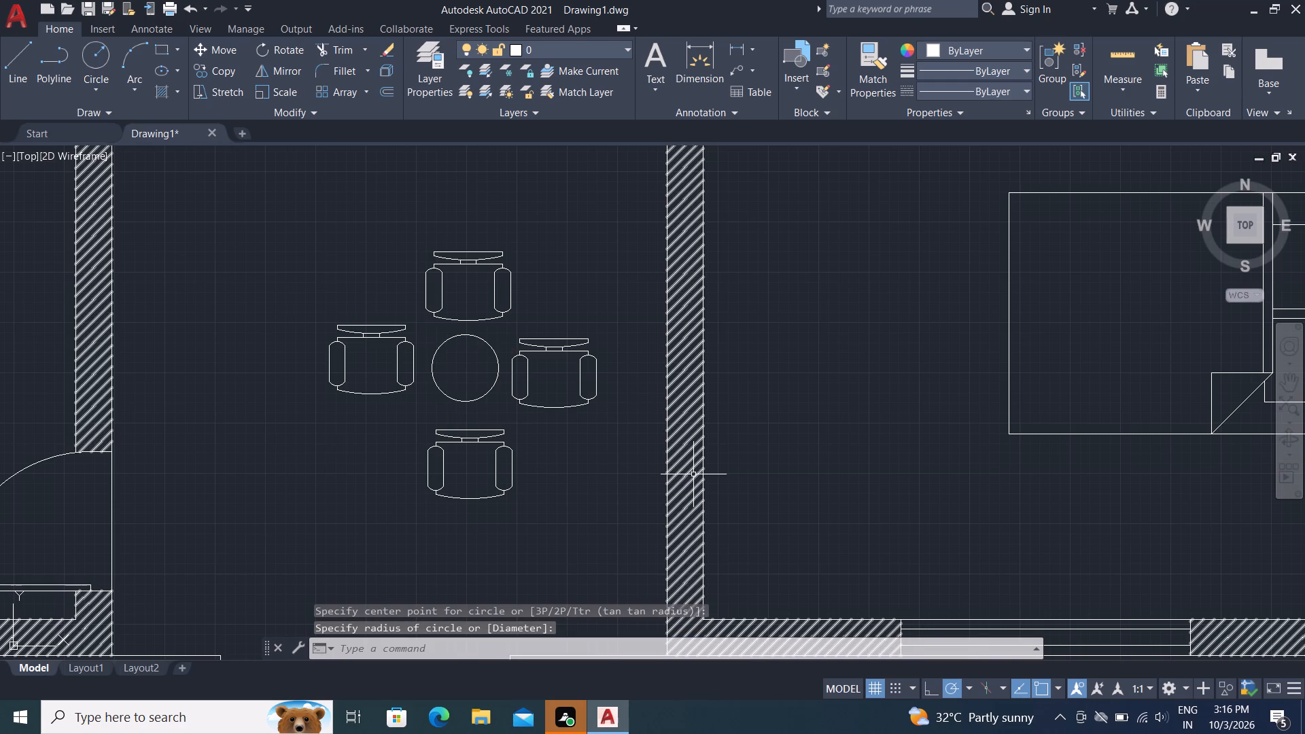
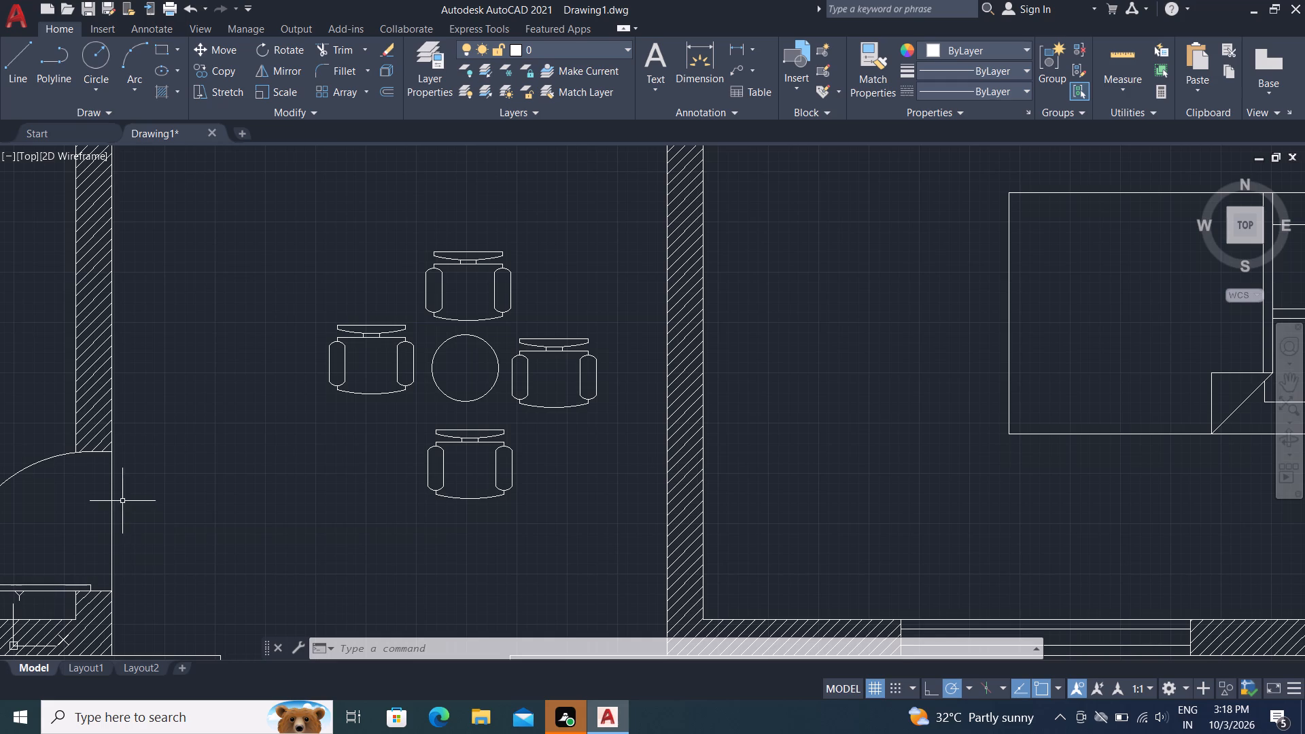
Rotate the chair west of the round table by 90° so its seat faces the table.
text(ro)
key(space)
click(413, 367)
right_drag(411, 369, 403, 387)
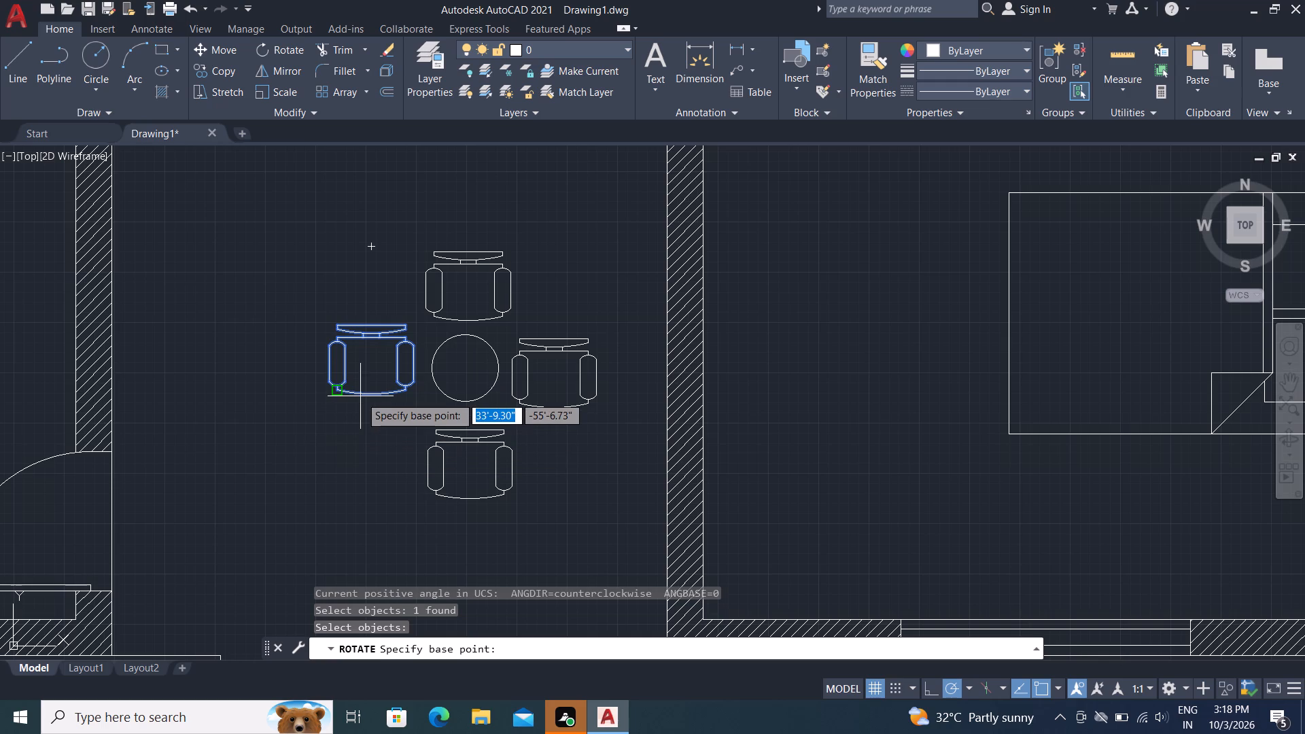
click(369, 396)
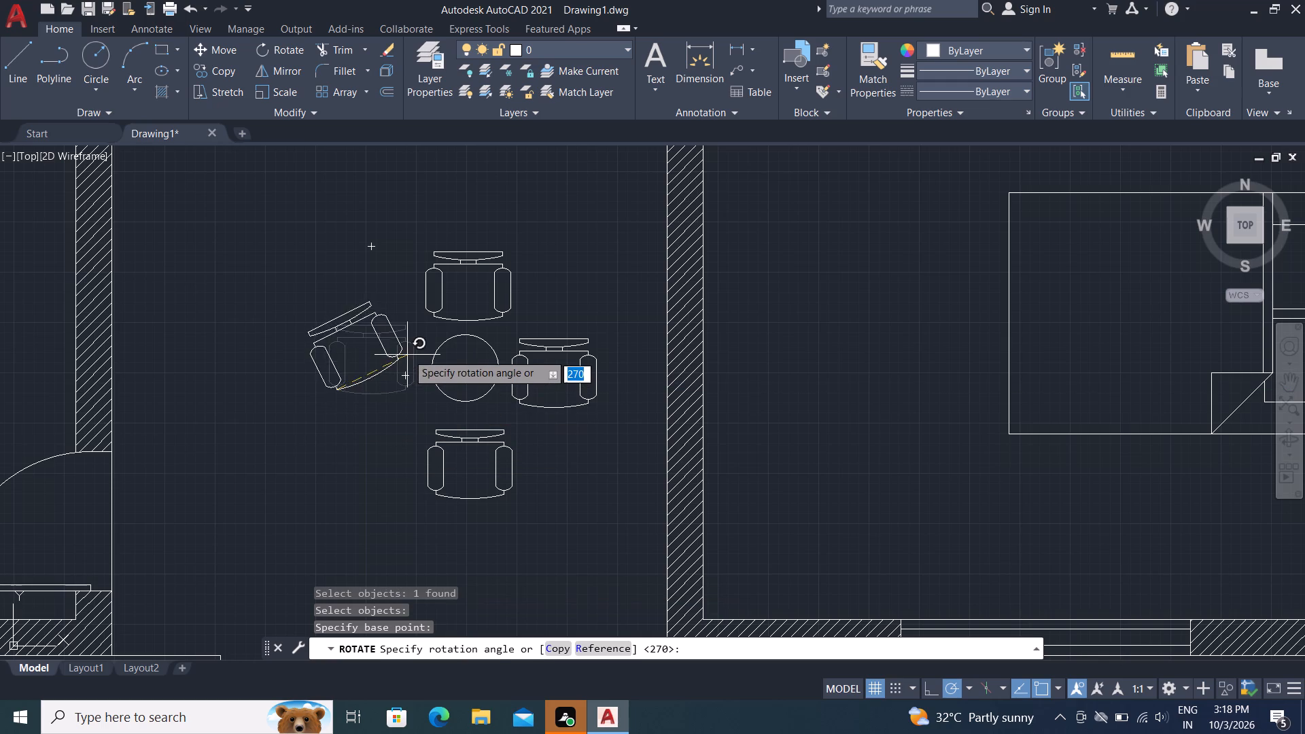
click(339, 294)
Rotate the chair east of the round table by 270° so its seat faces west.
click(548, 410)
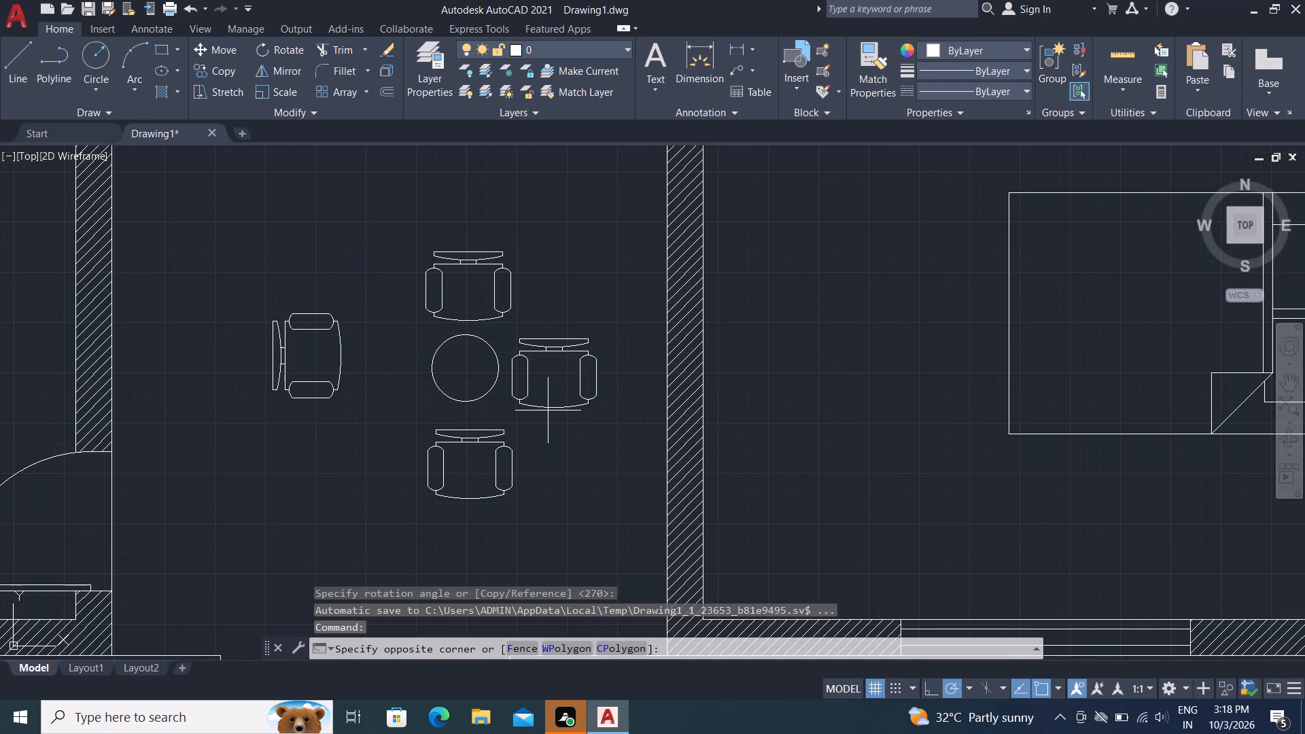
click(551, 406)
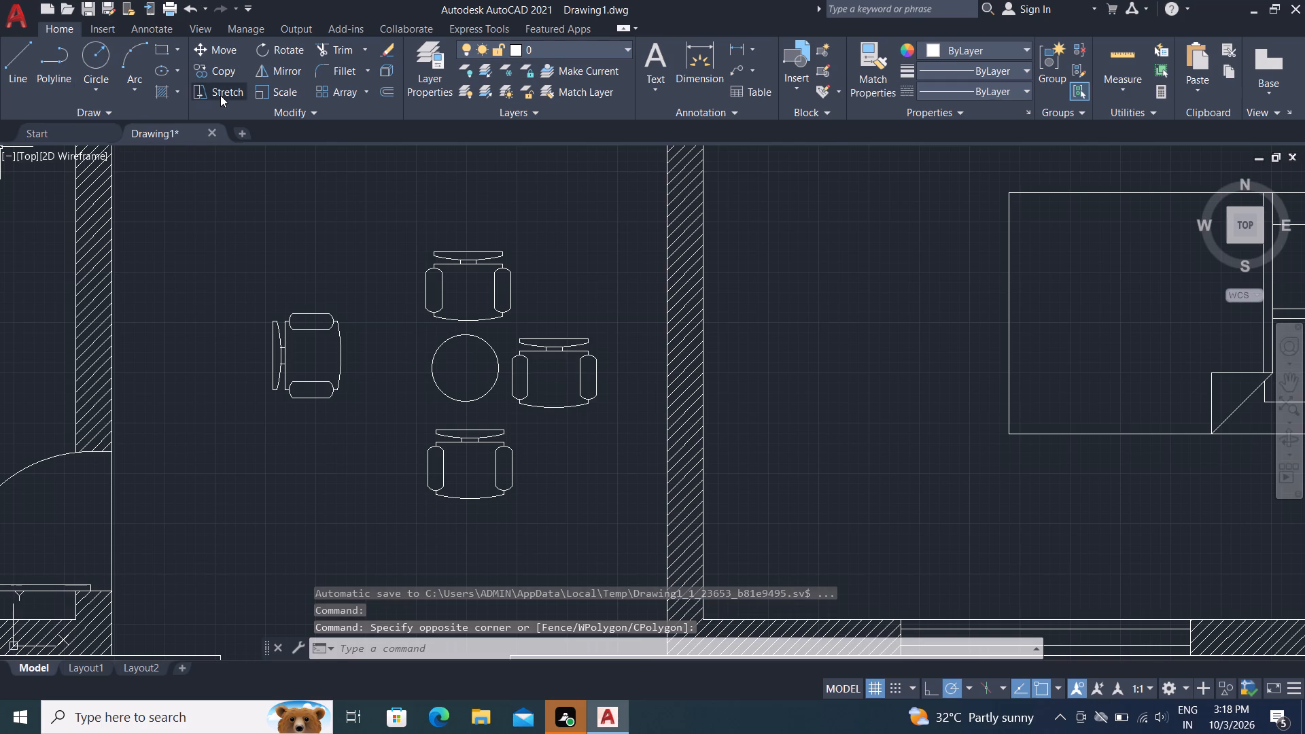
click(280, 43)
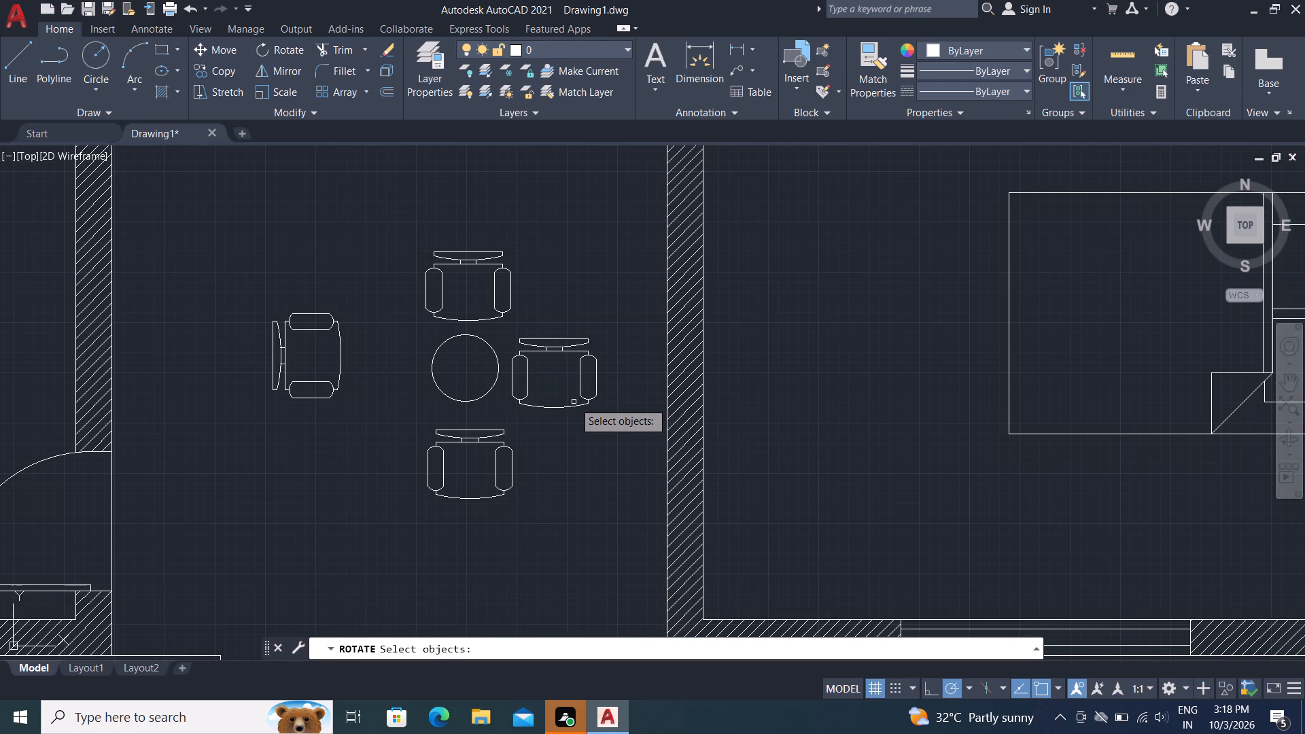
click(574, 406)
right_click(576, 404)
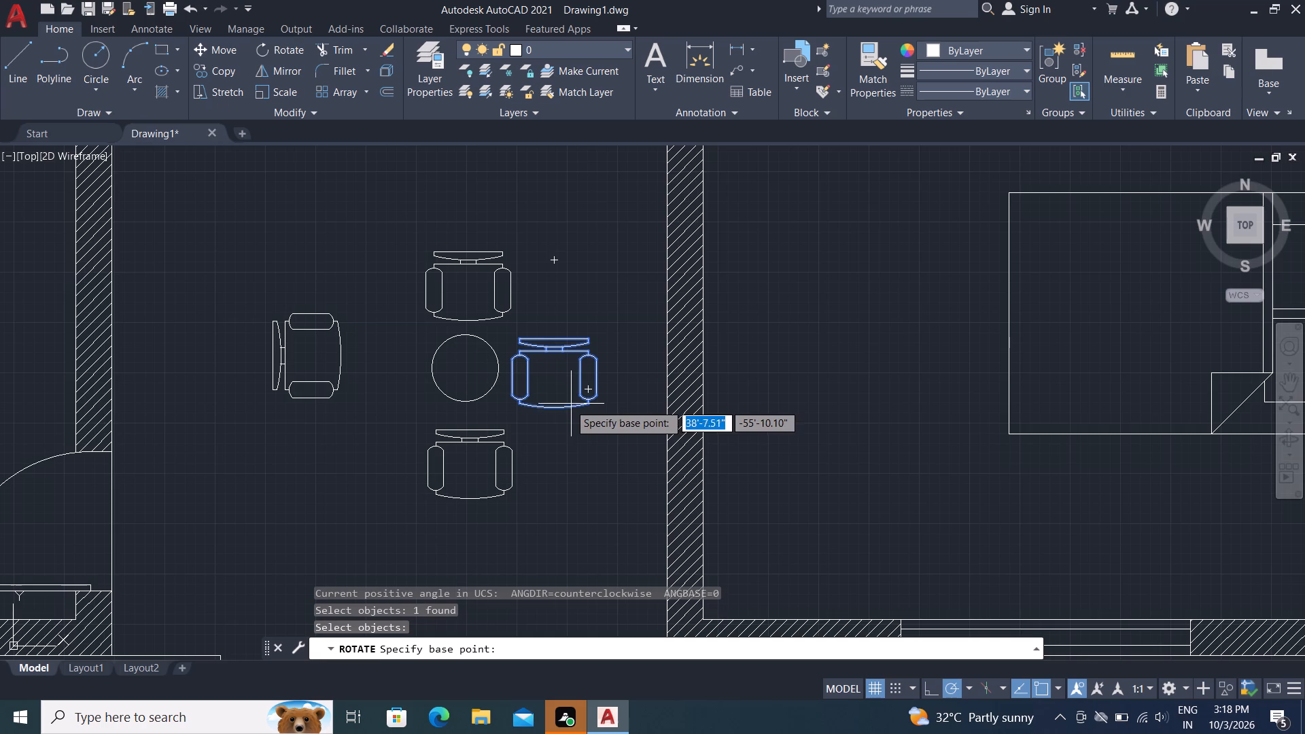
click(553, 408)
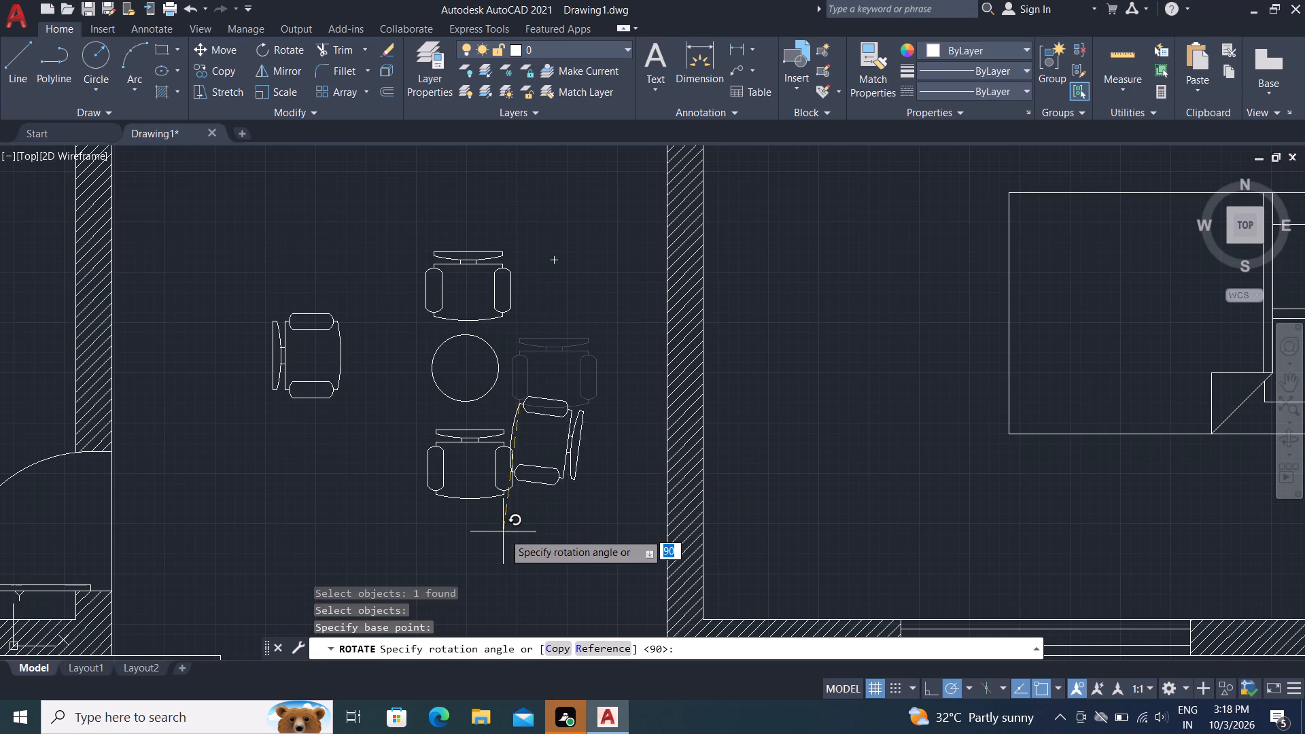
click(519, 578)
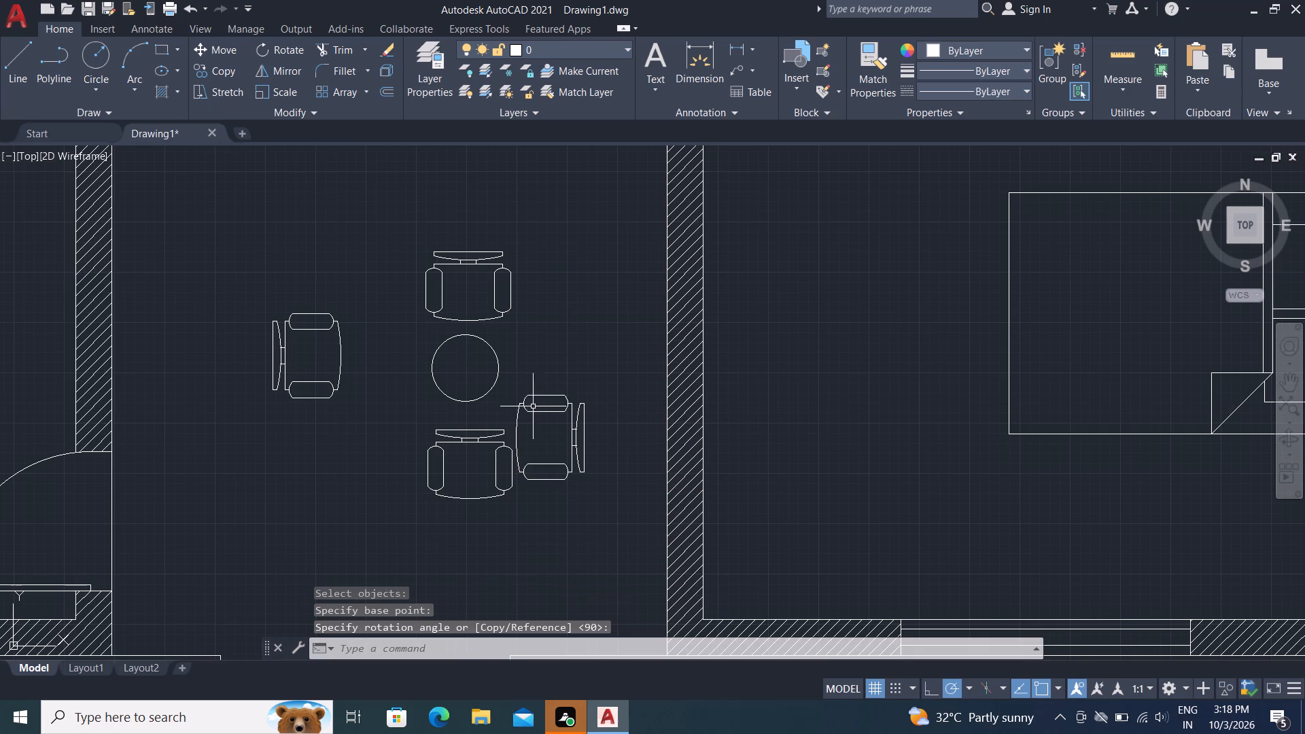
Rotate the chair south of the round table by 180° so its seat faces north.
click(487, 436)
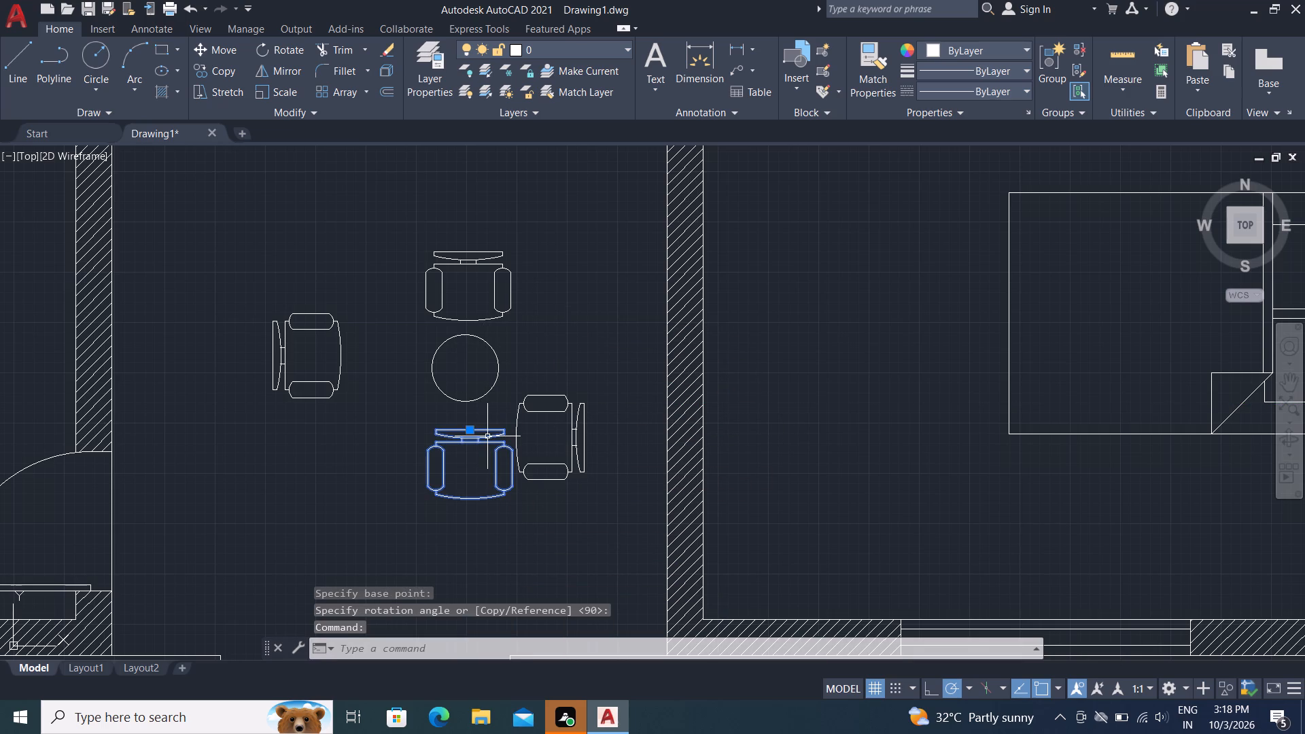
click(268, 46)
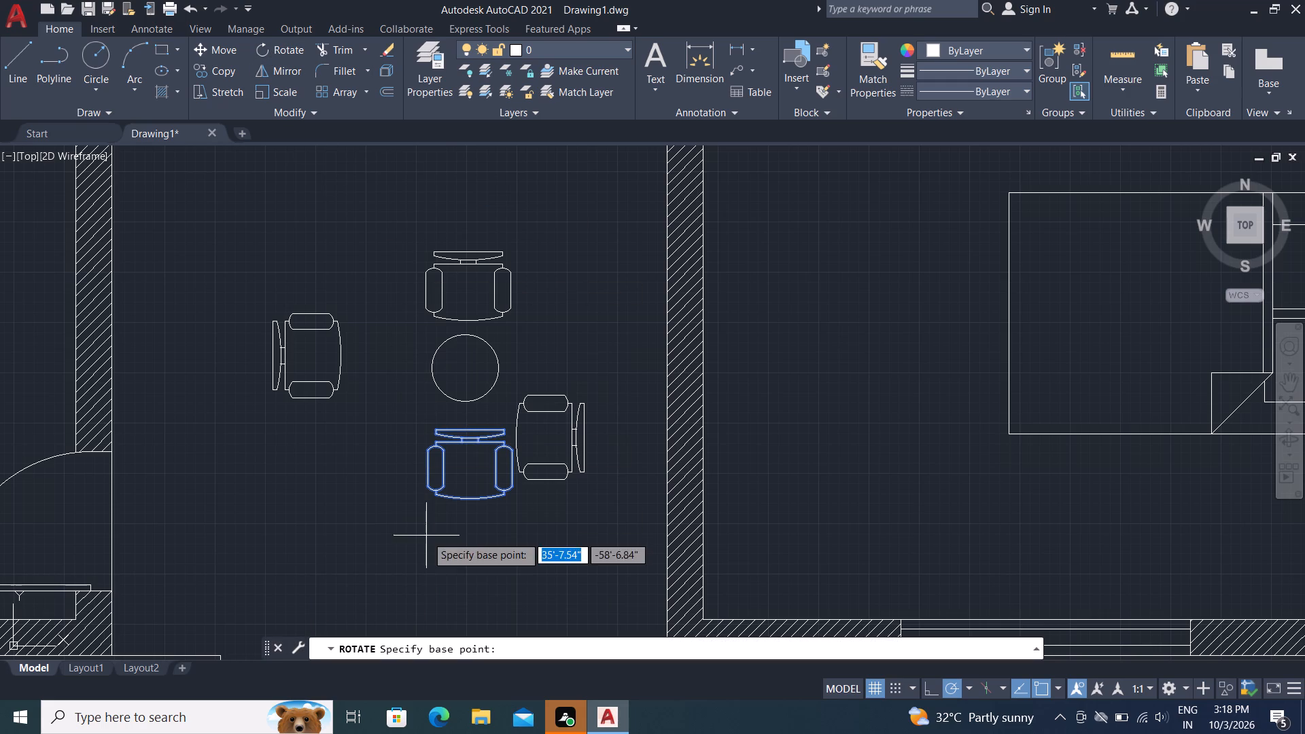
click(432, 495)
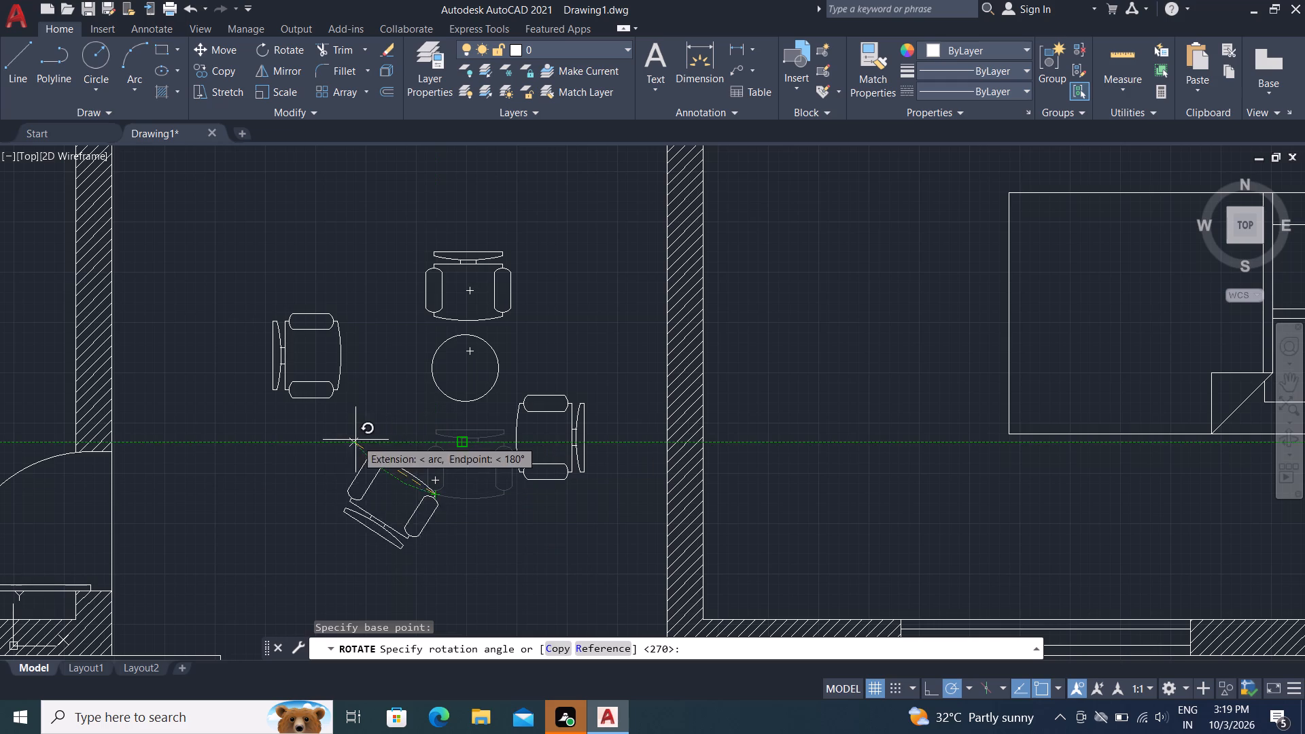
click(300, 491)
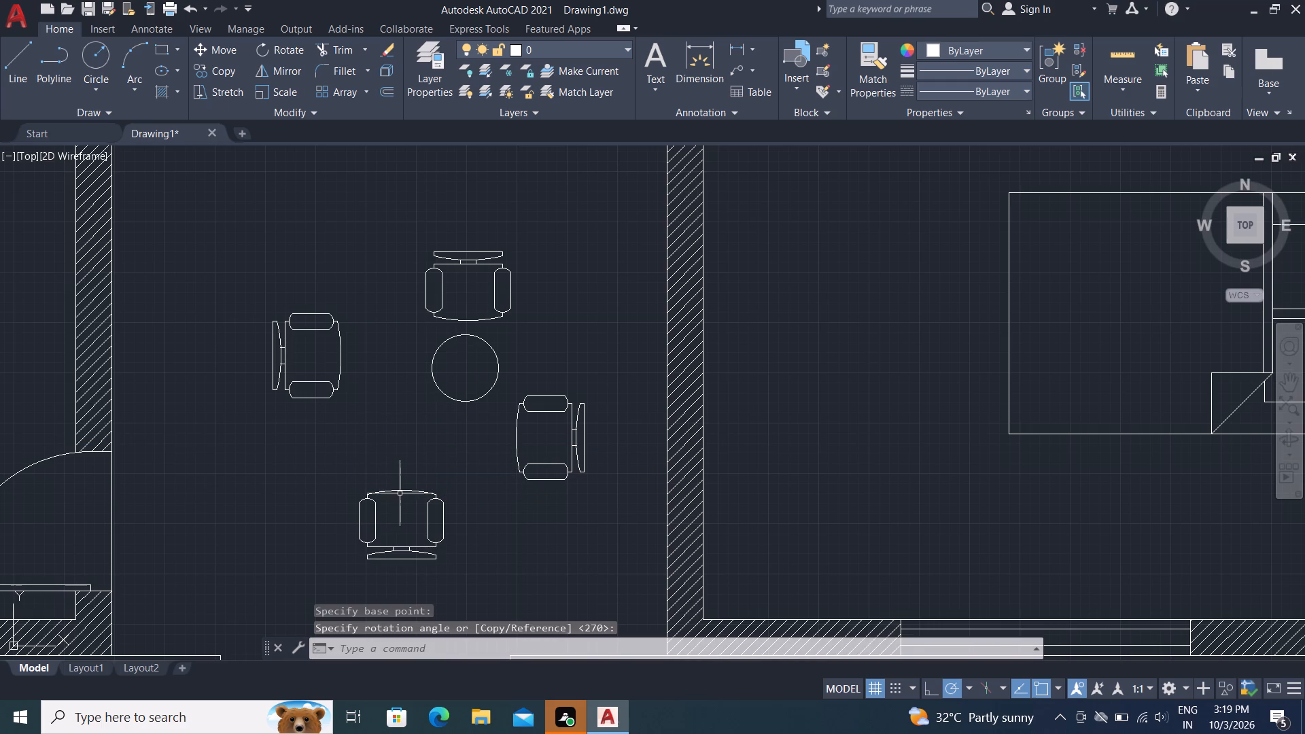
Move the south chair about 1'-11" diagonally up and to the right, centring it just below the round table.
click(400, 492)
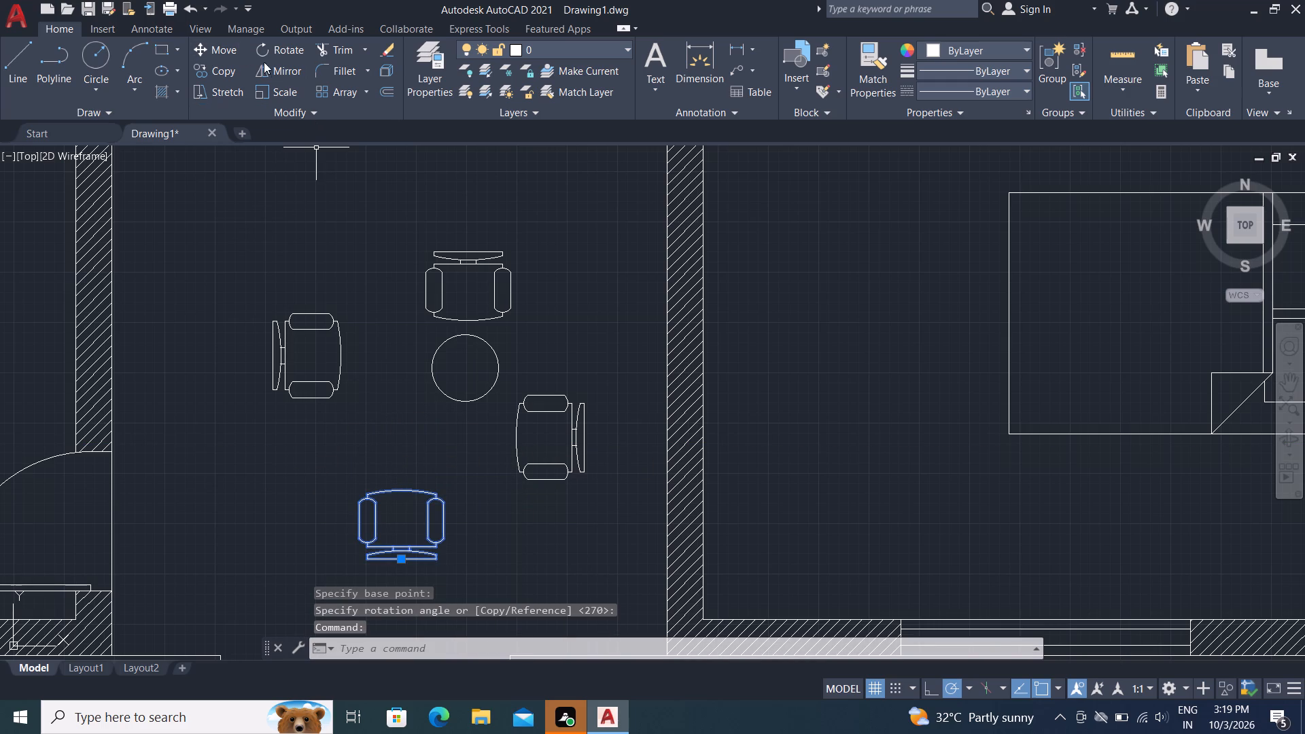
click(215, 45)
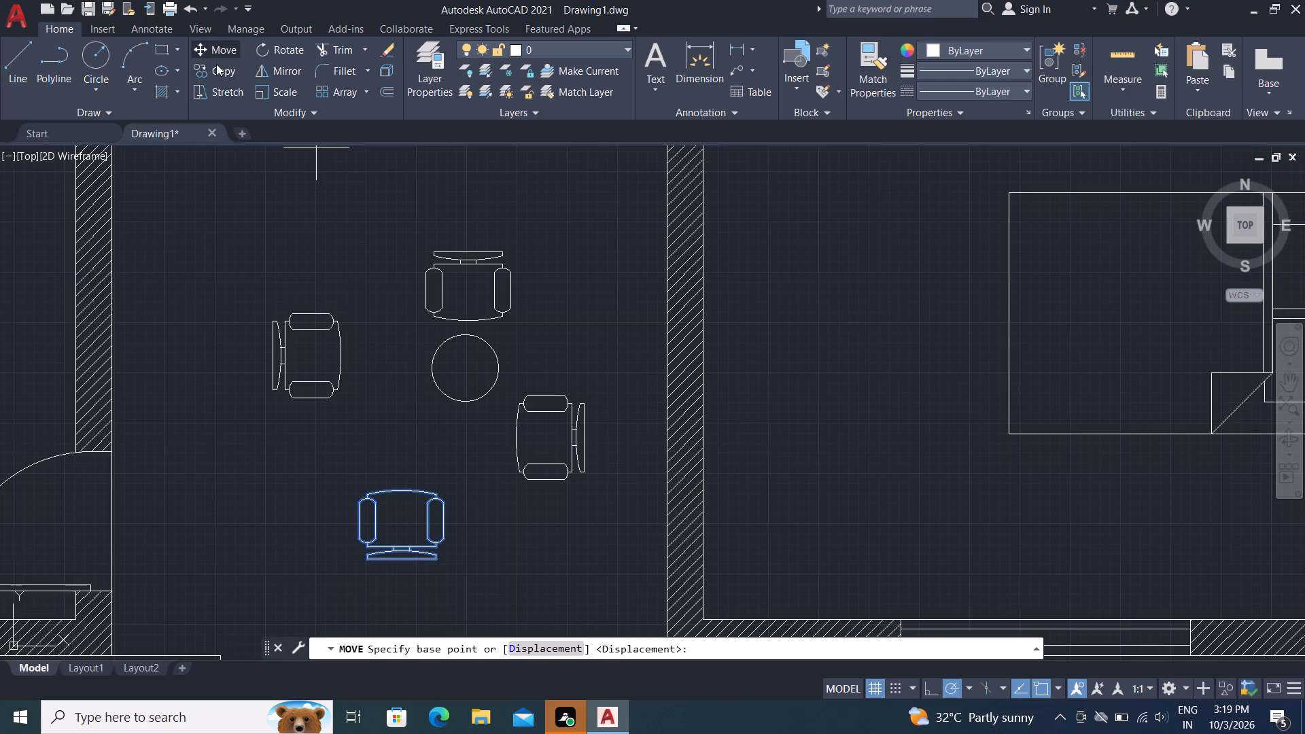
click(360, 511)
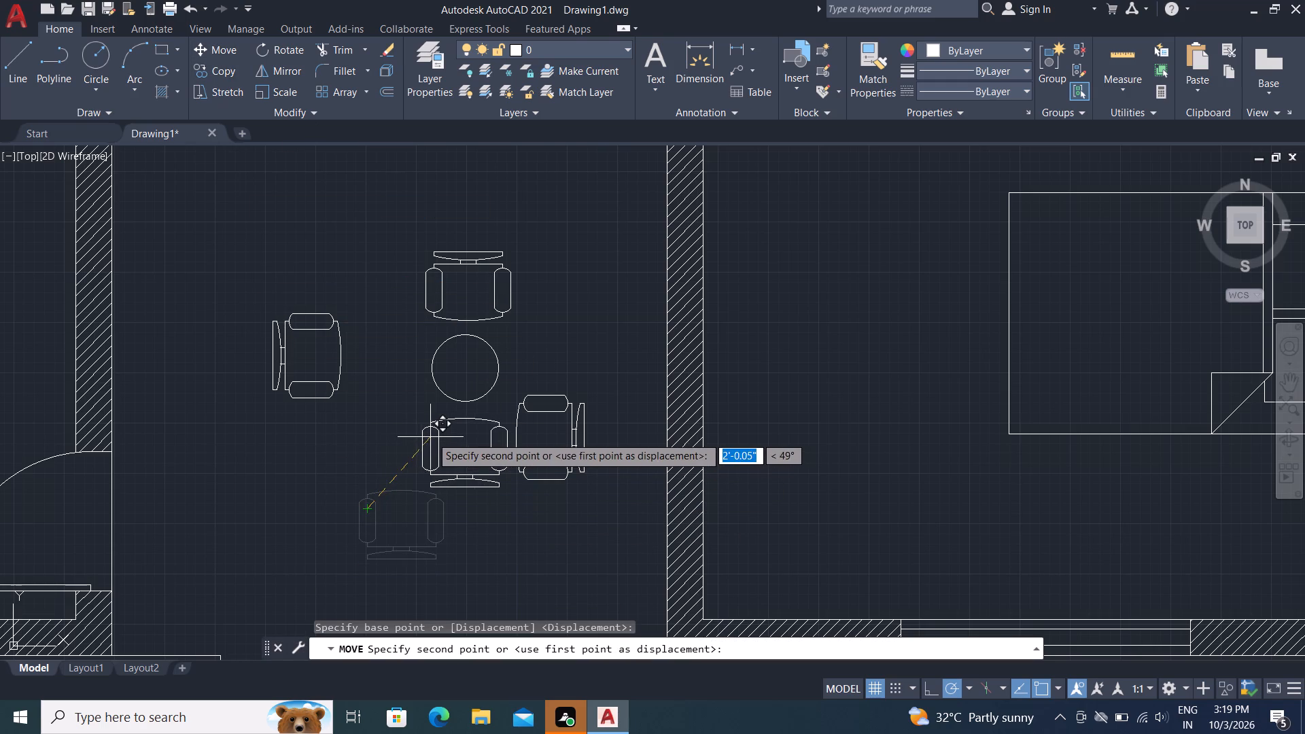
scroll(431, 436, up, 3)
scroll(365, 497, down, 2)
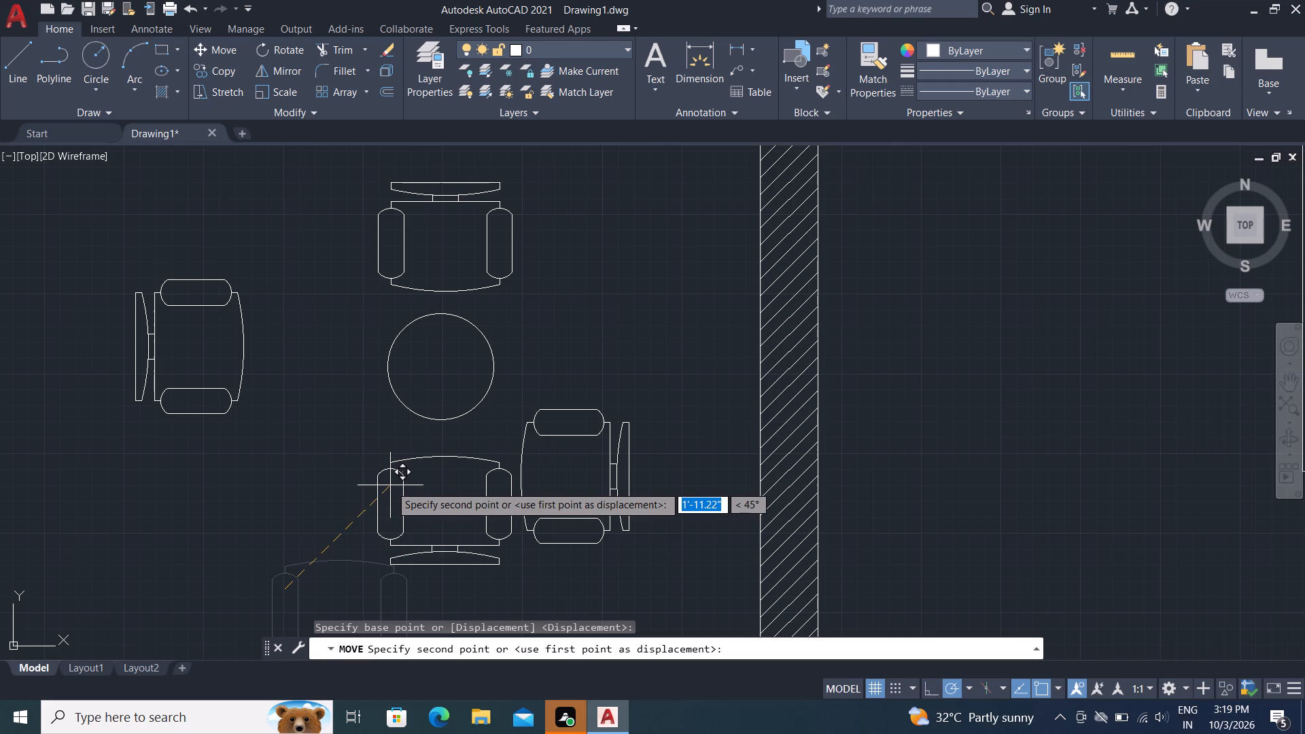
click(390, 485)
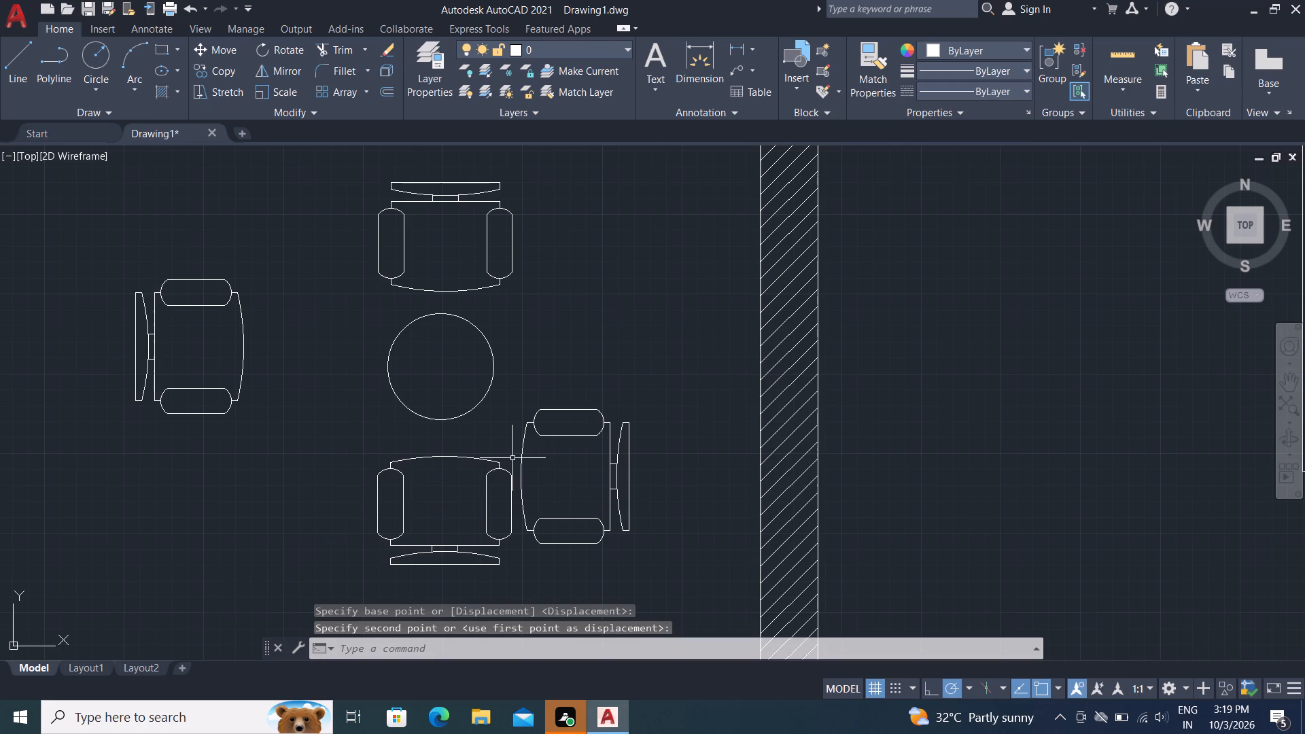
Move the east chair about 1'-5" straight up so it sits level with the round table.
click(523, 463)
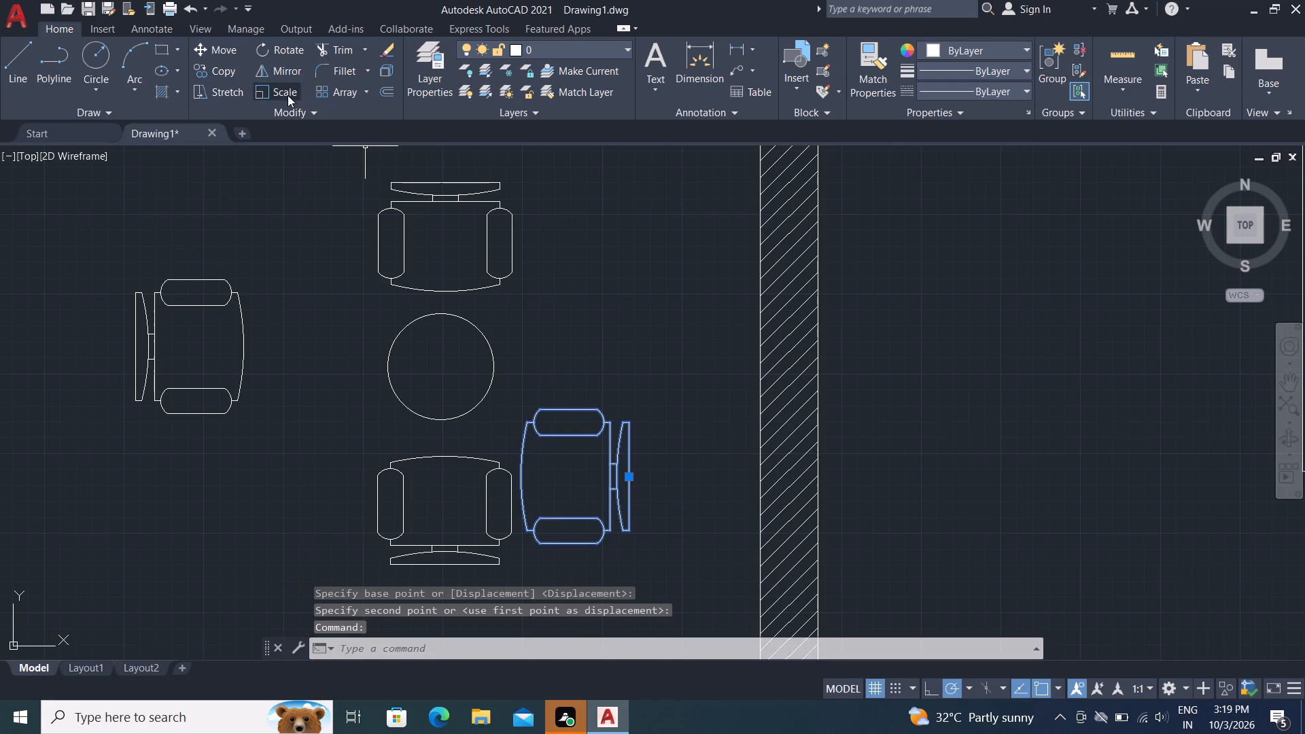
click(215, 44)
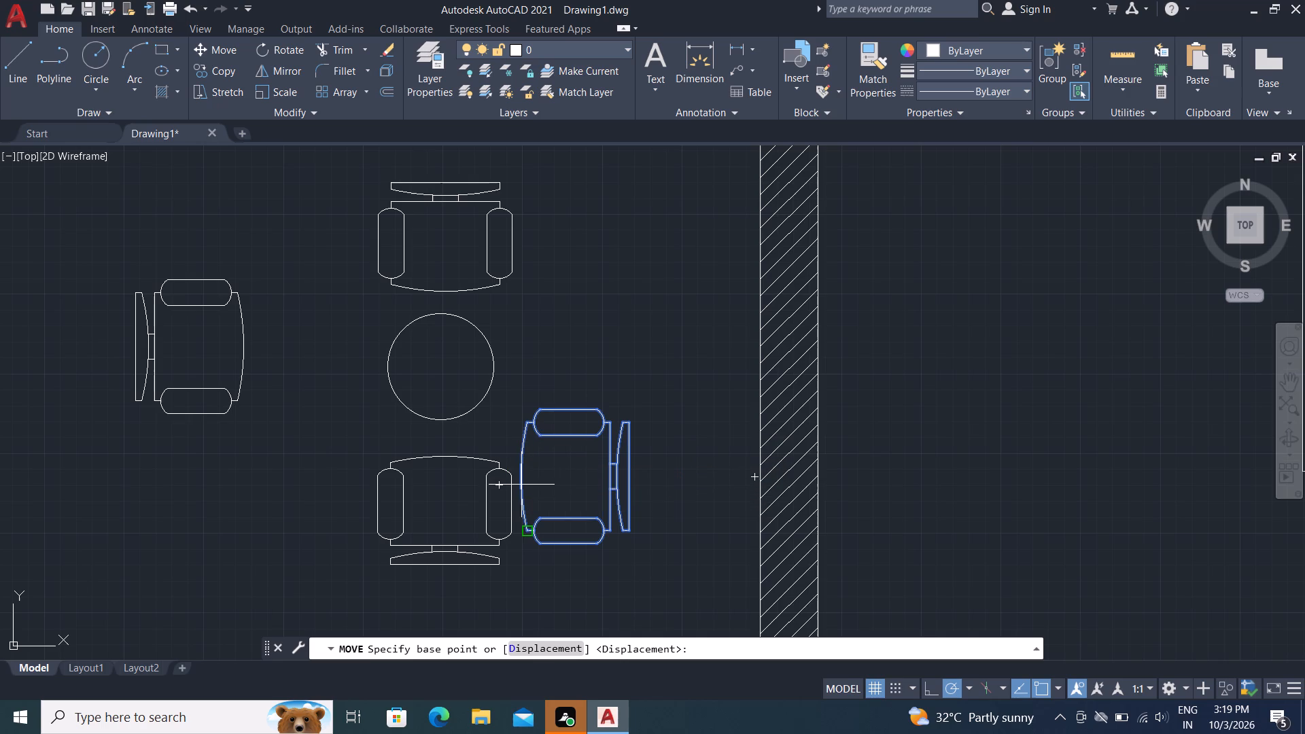
click(521, 485)
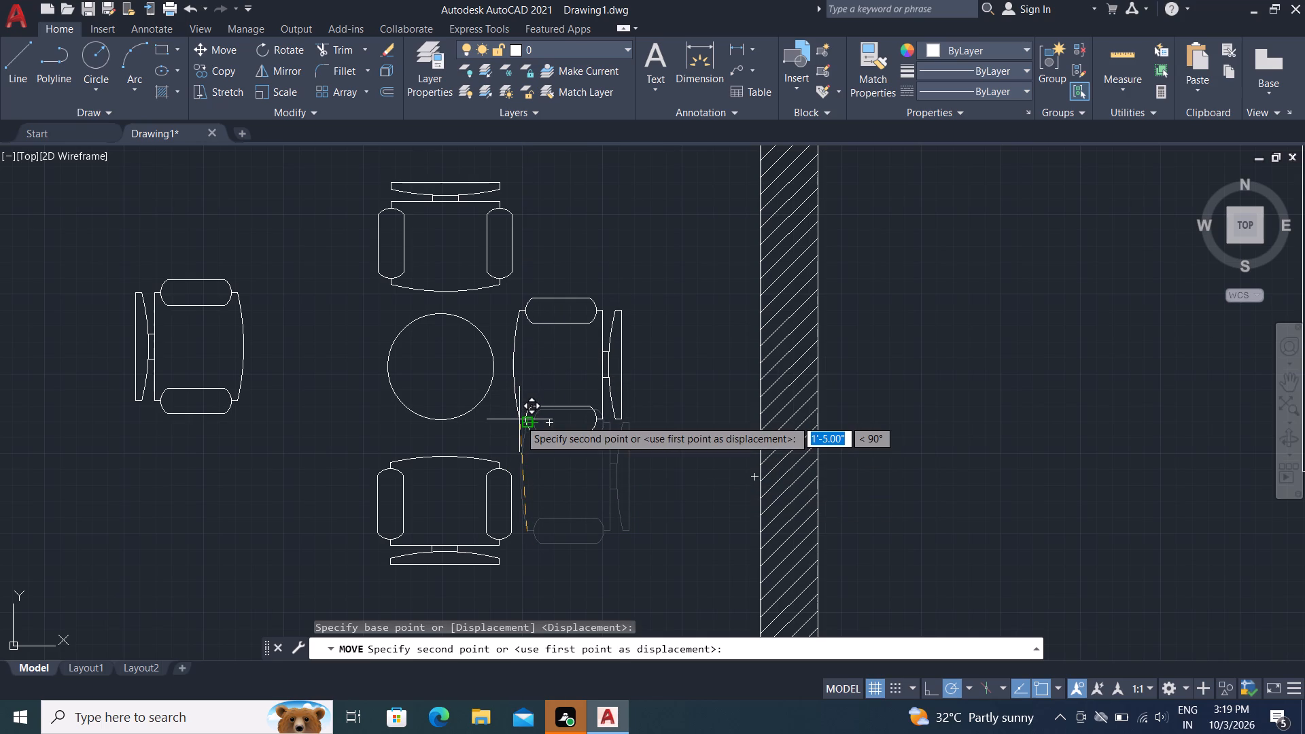
click(526, 421)
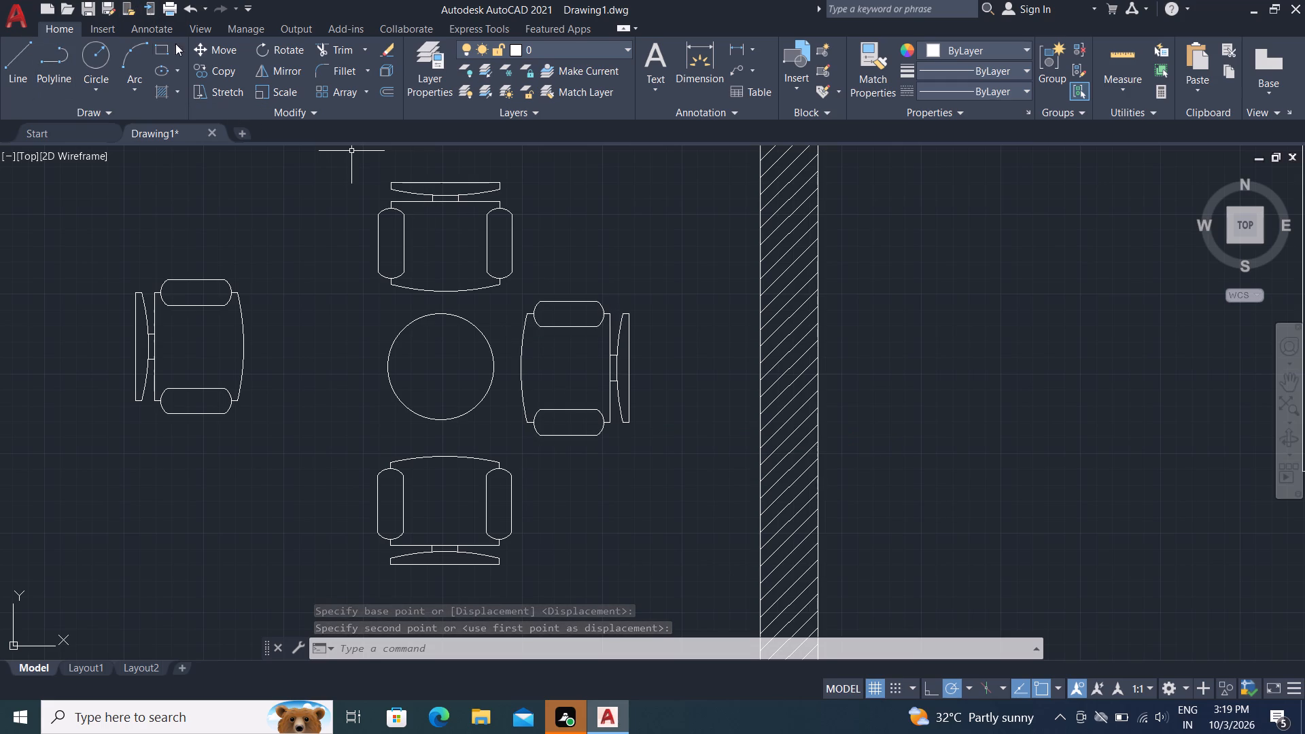
Move the west chair about 1'-7.5" to the right and slightly down, bringing it close beside the round table.
click(216, 50)
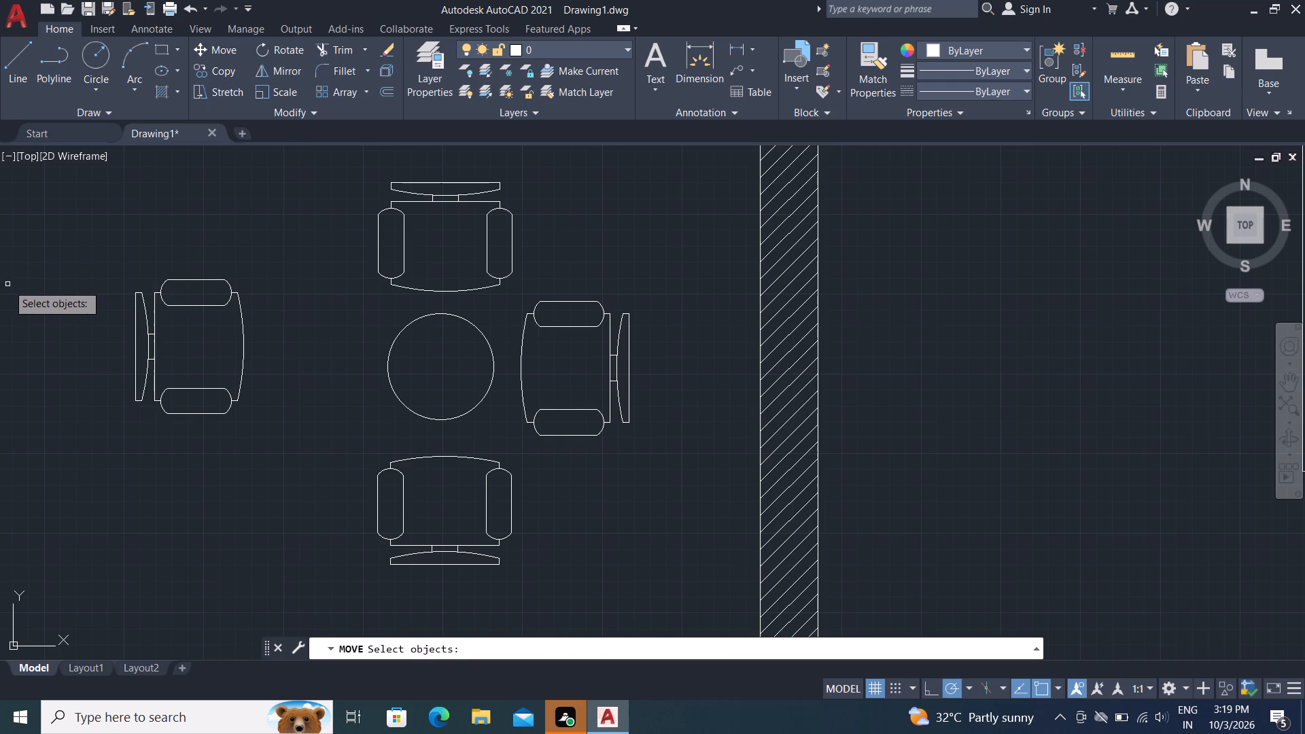
click(218, 54)
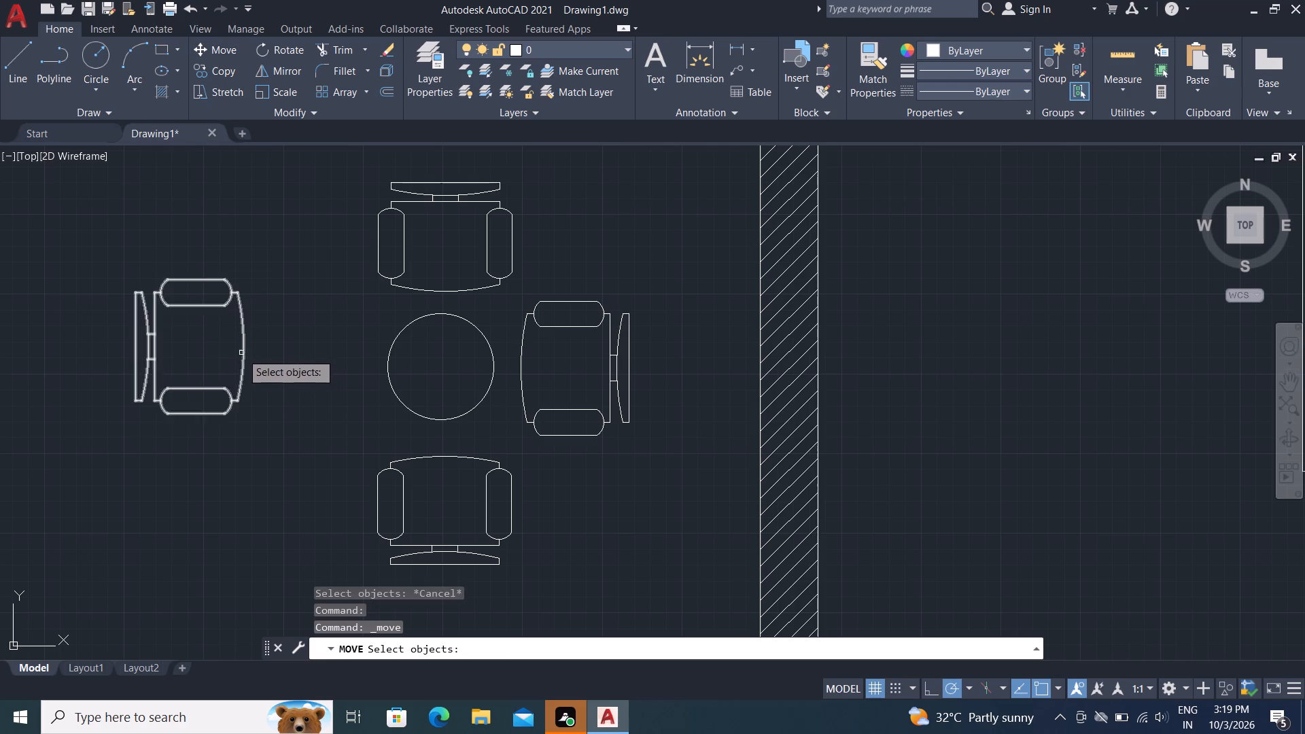
click(247, 356)
click(241, 355)
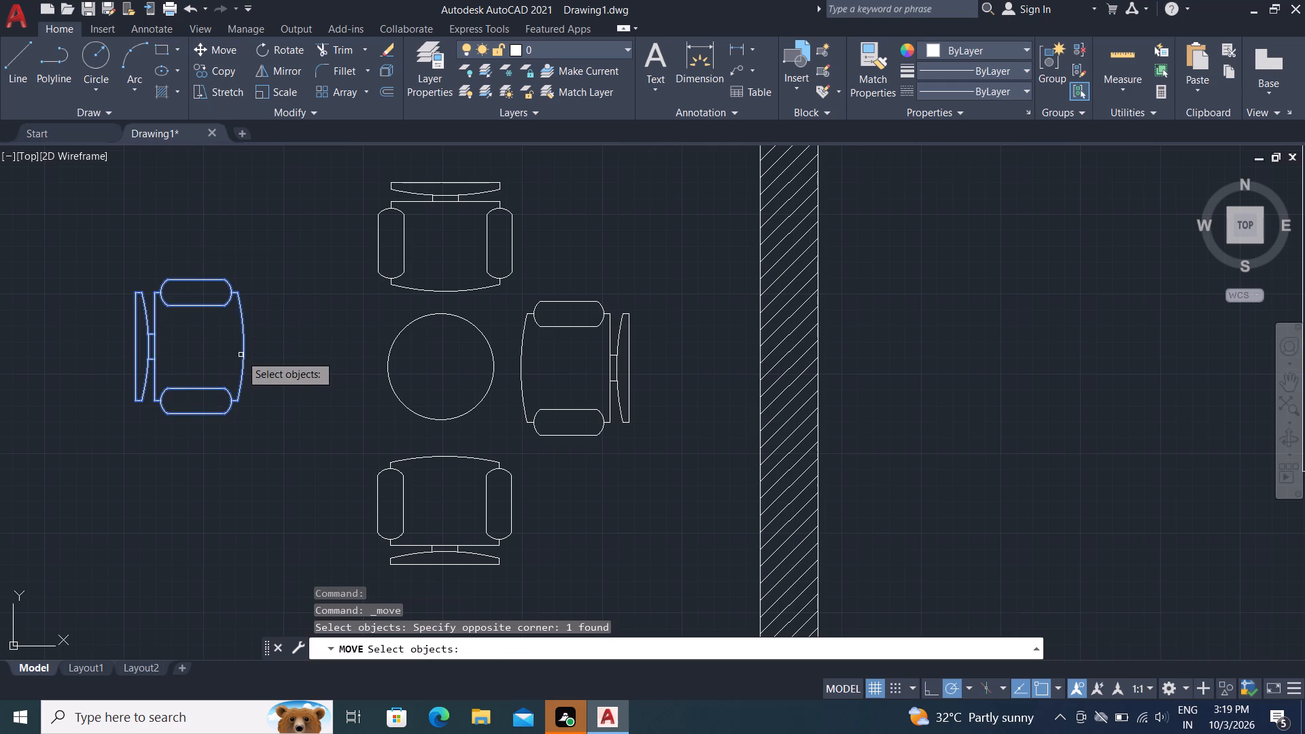
right_click(241, 353)
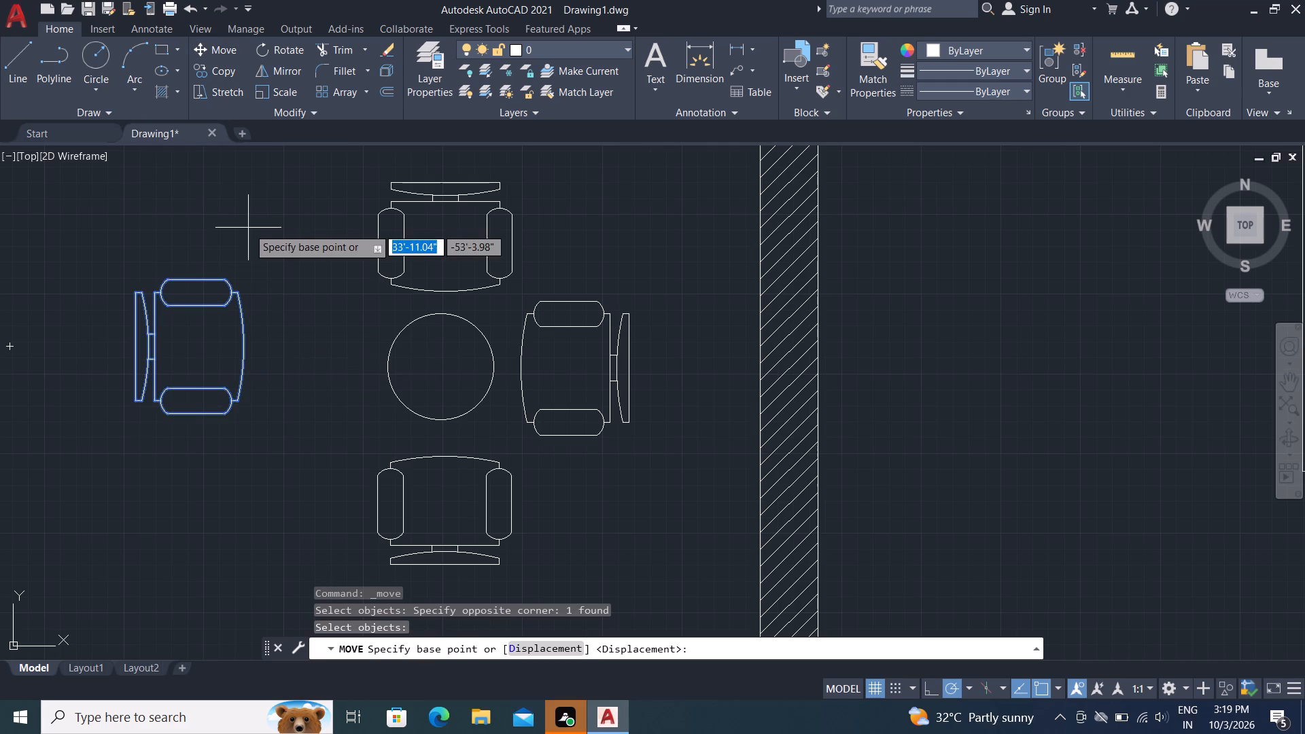
click(217, 296)
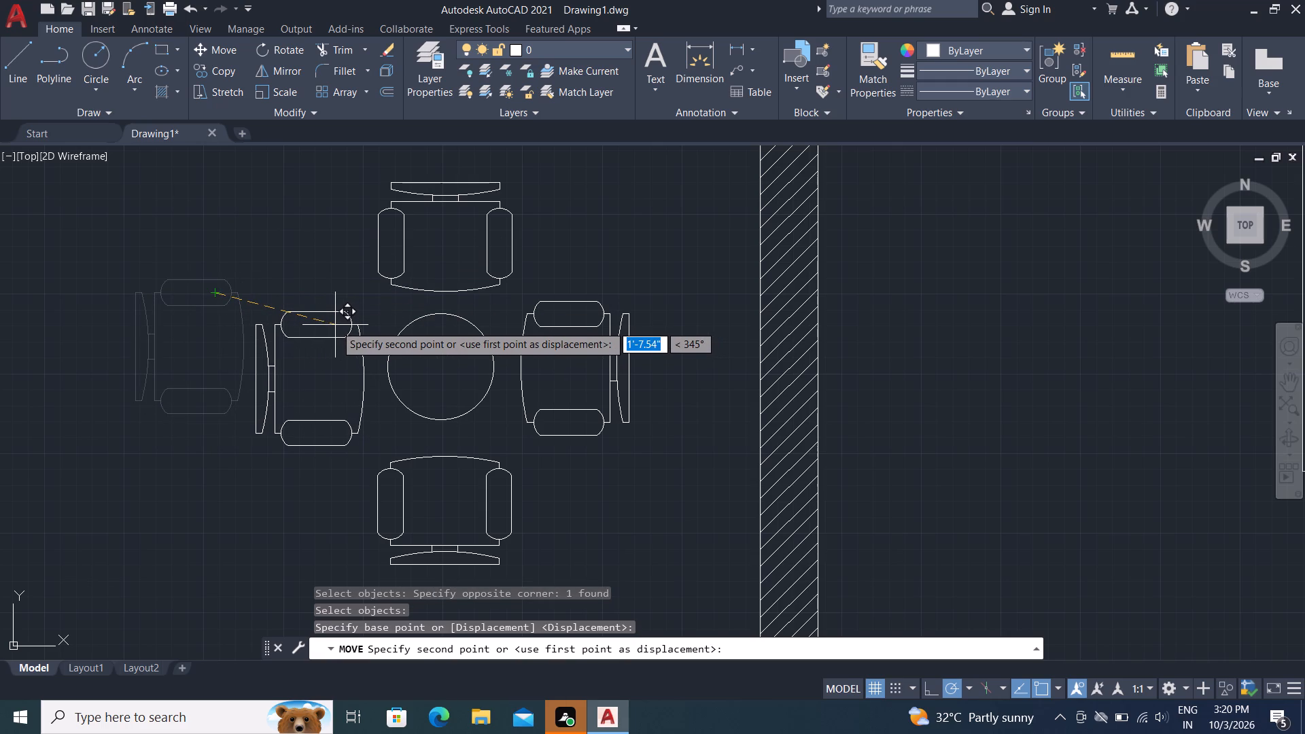
click(334, 325)
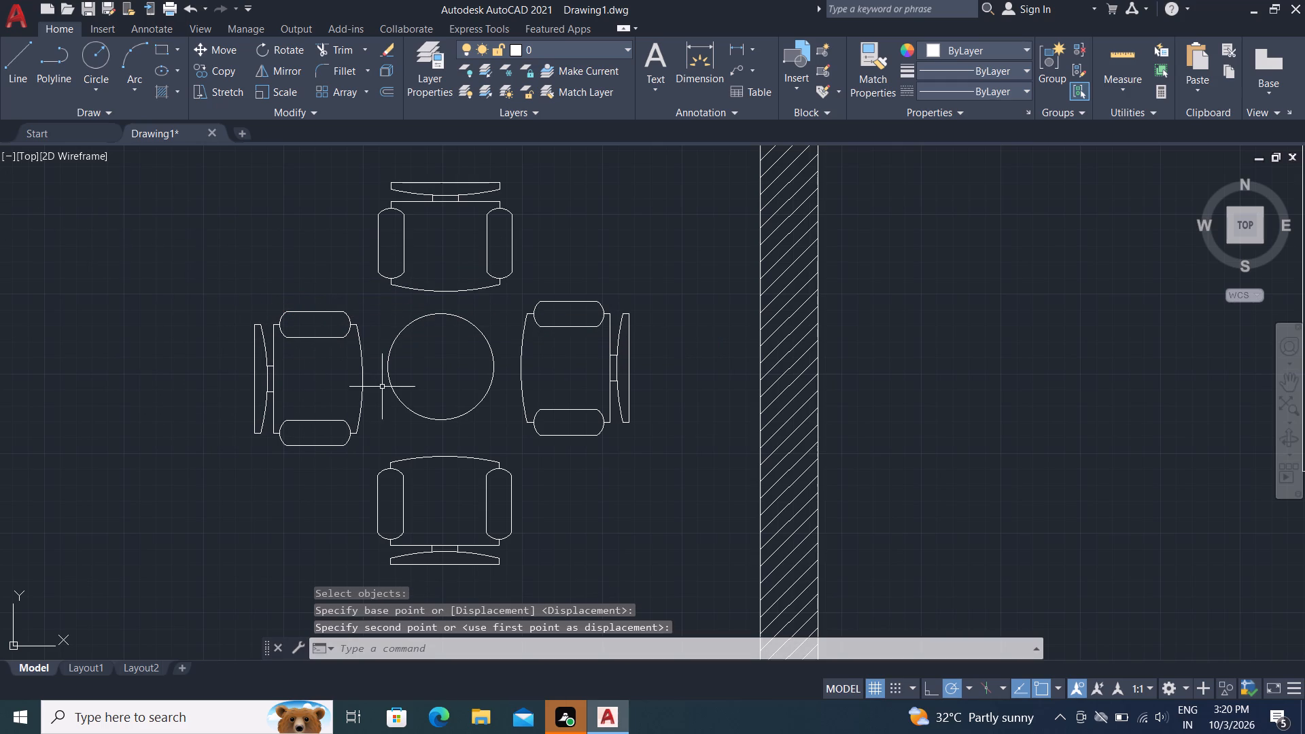
Rotate the round table and its four chairs together about 33° counterclockwise.
scroll(388, 385, down, 3)
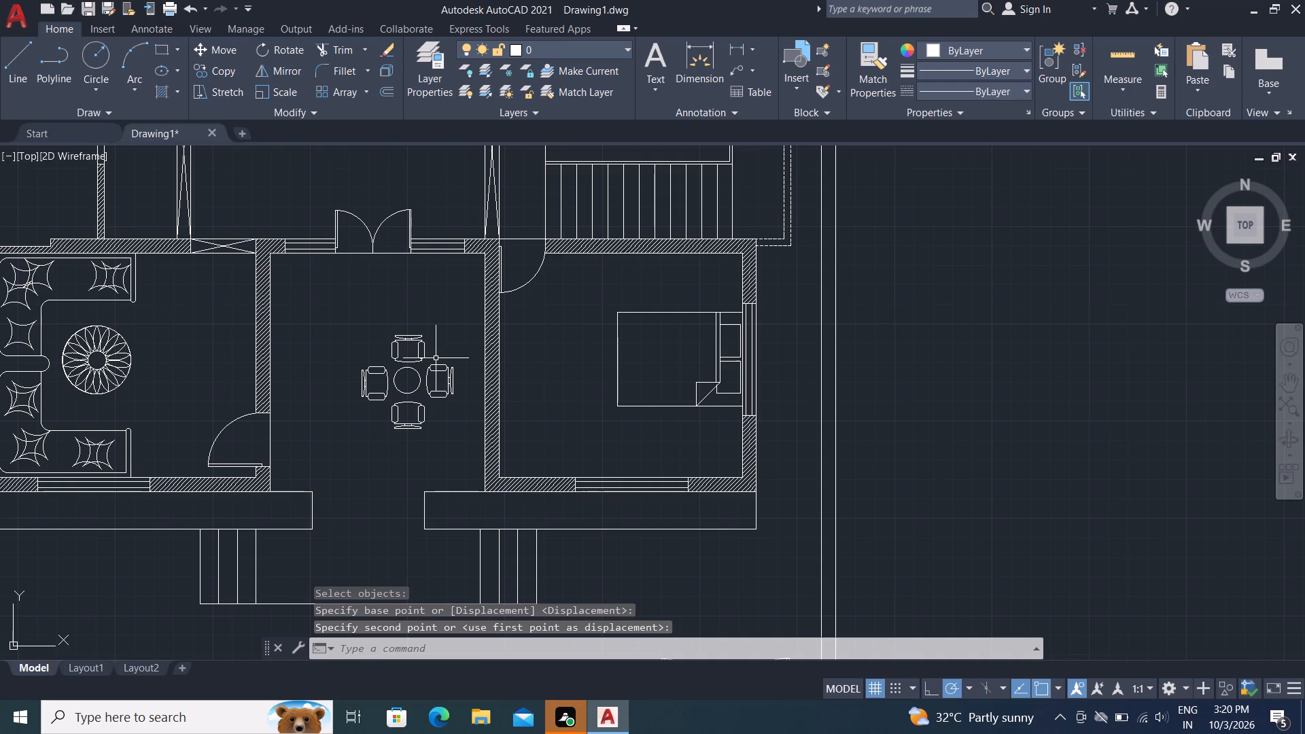
scroll(447, 433, up, 2)
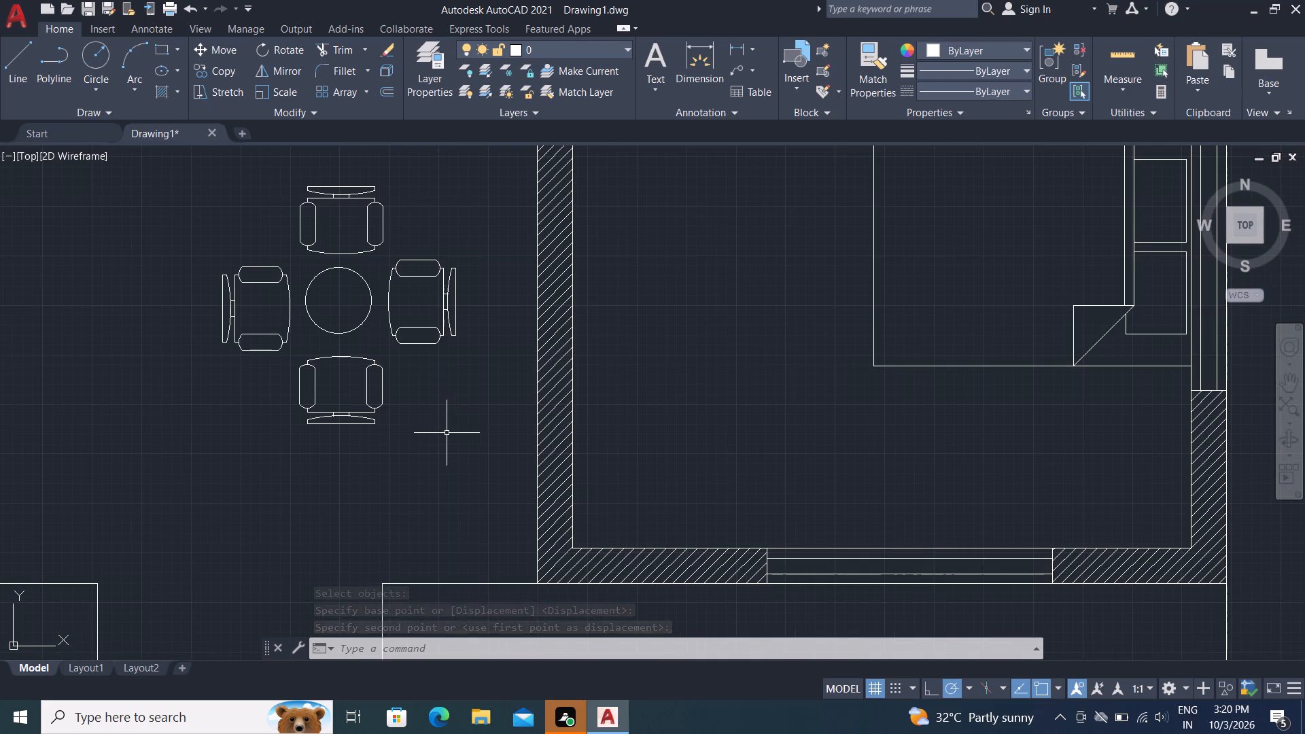
middle_drag(269, 418, 360, 412)
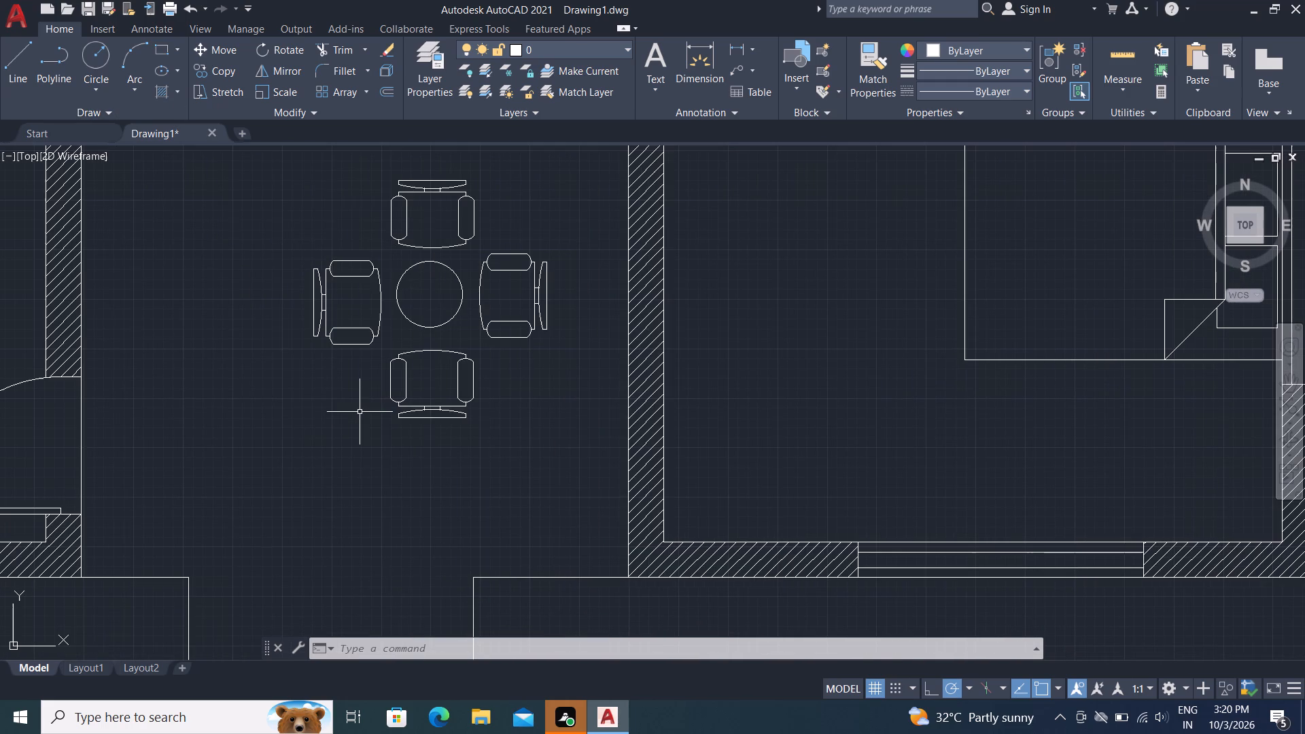
scroll(379, 355, down, 1)
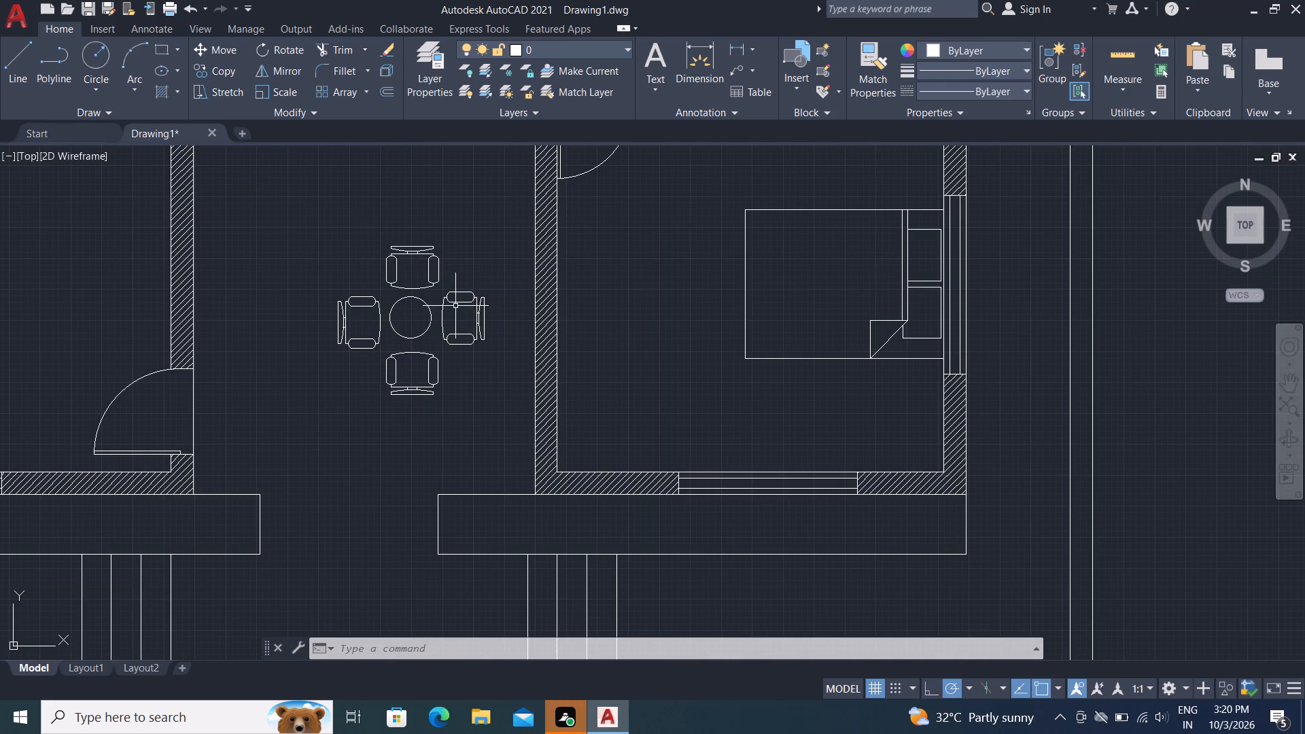
click(292, 232)
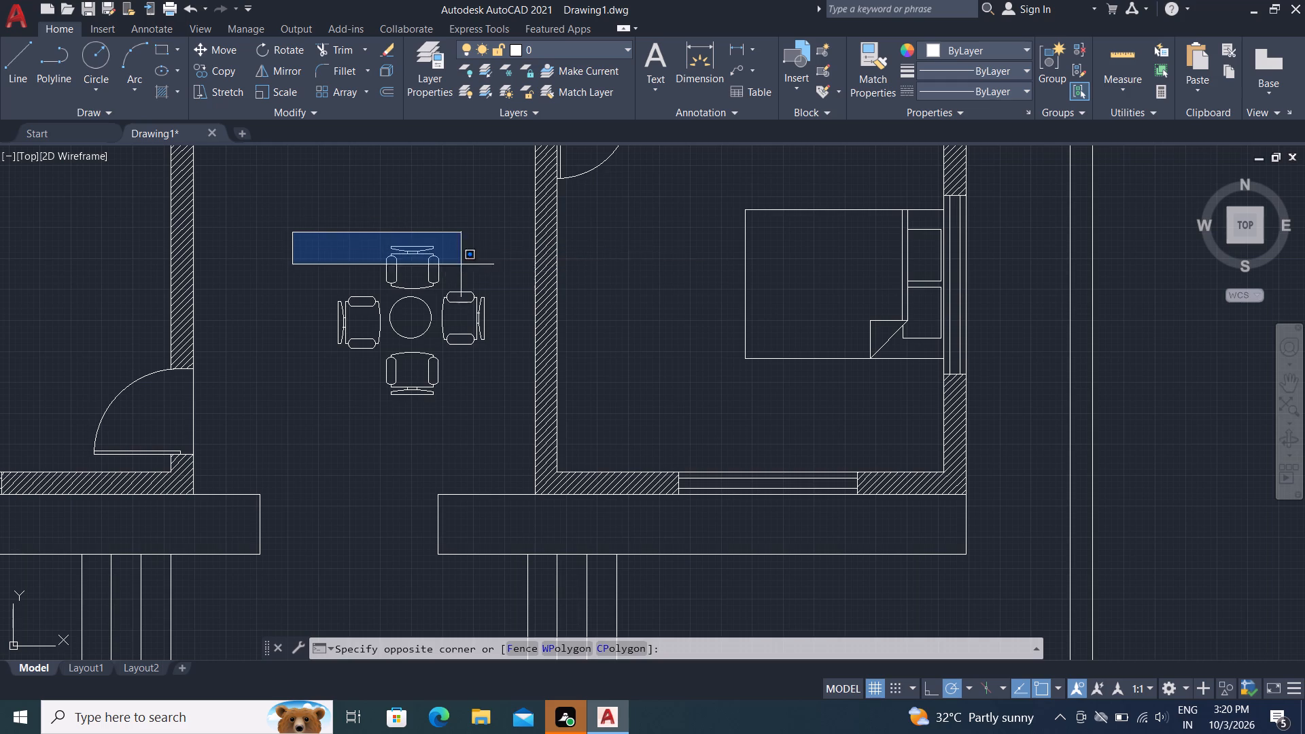
click(506, 420)
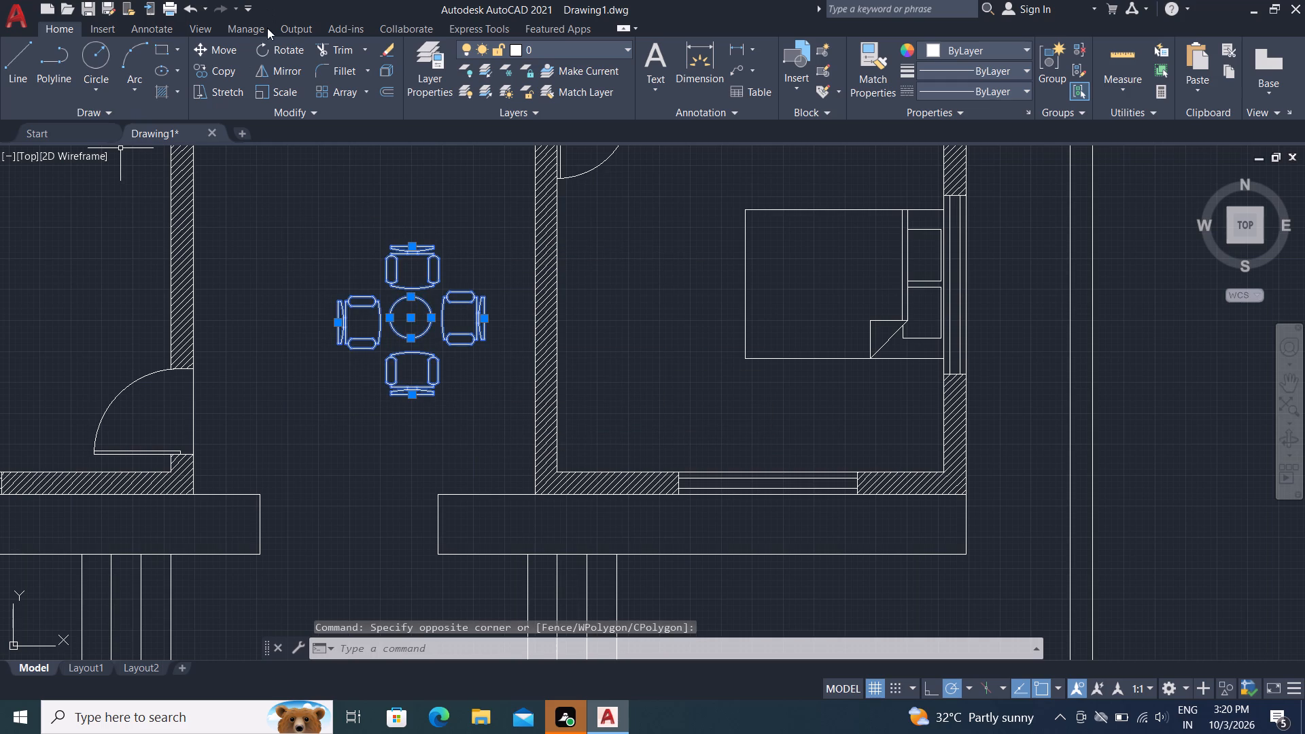
click(283, 48)
click(434, 394)
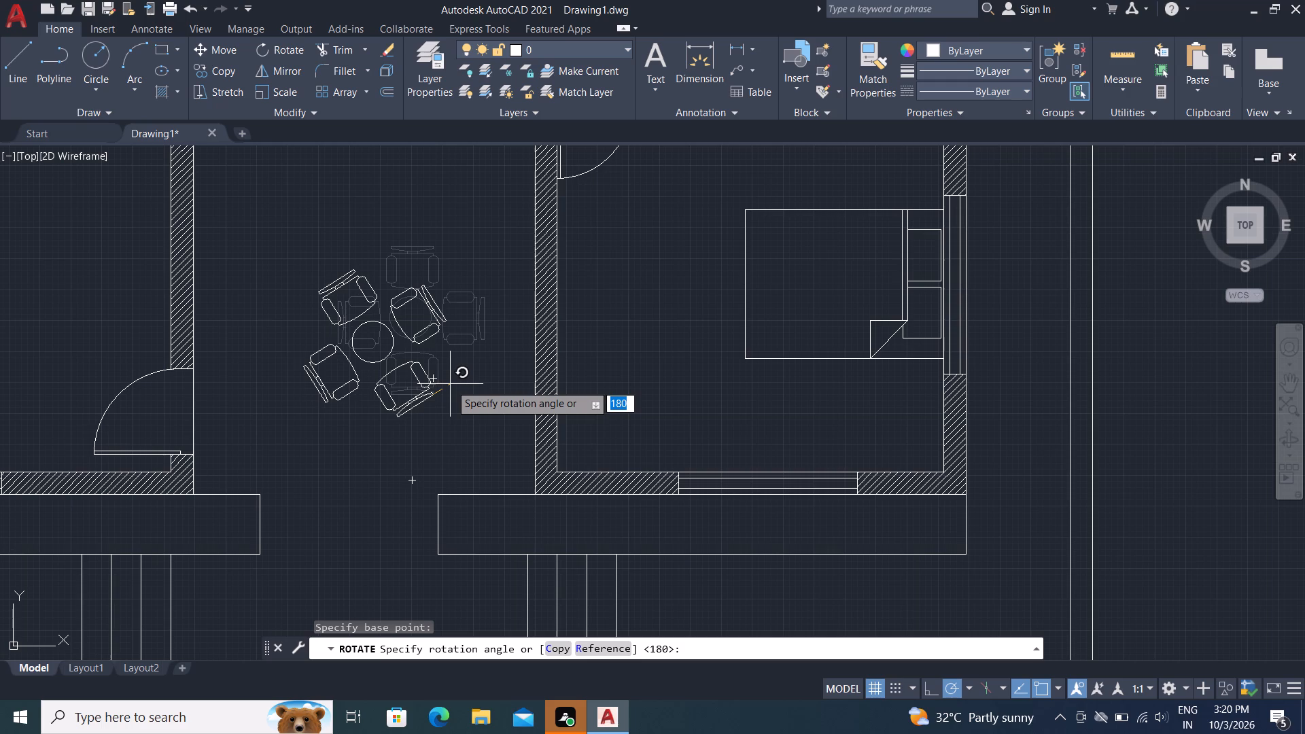
click(449, 385)
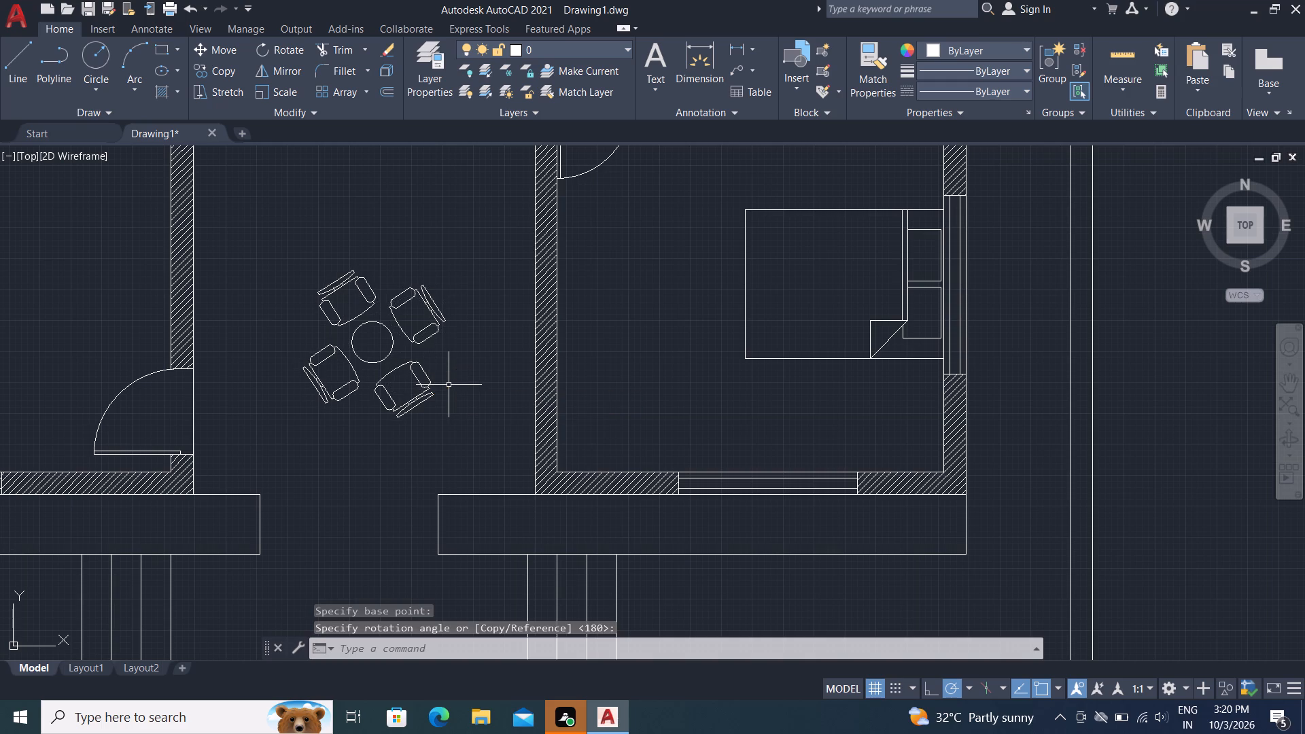
Move the rotated round table and chair set about 2'-6" to the right and slightly up, towards the room's east wall.
click(259, 249)
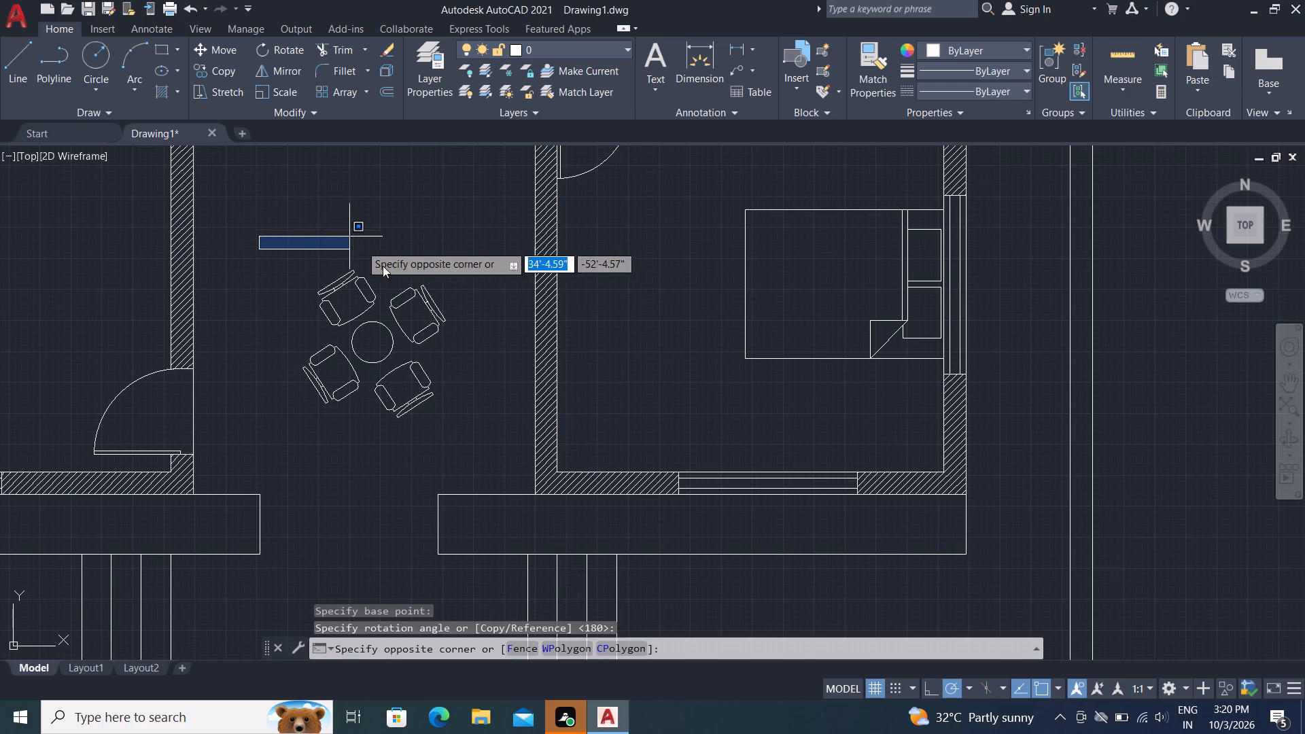
click(457, 442)
key(m)
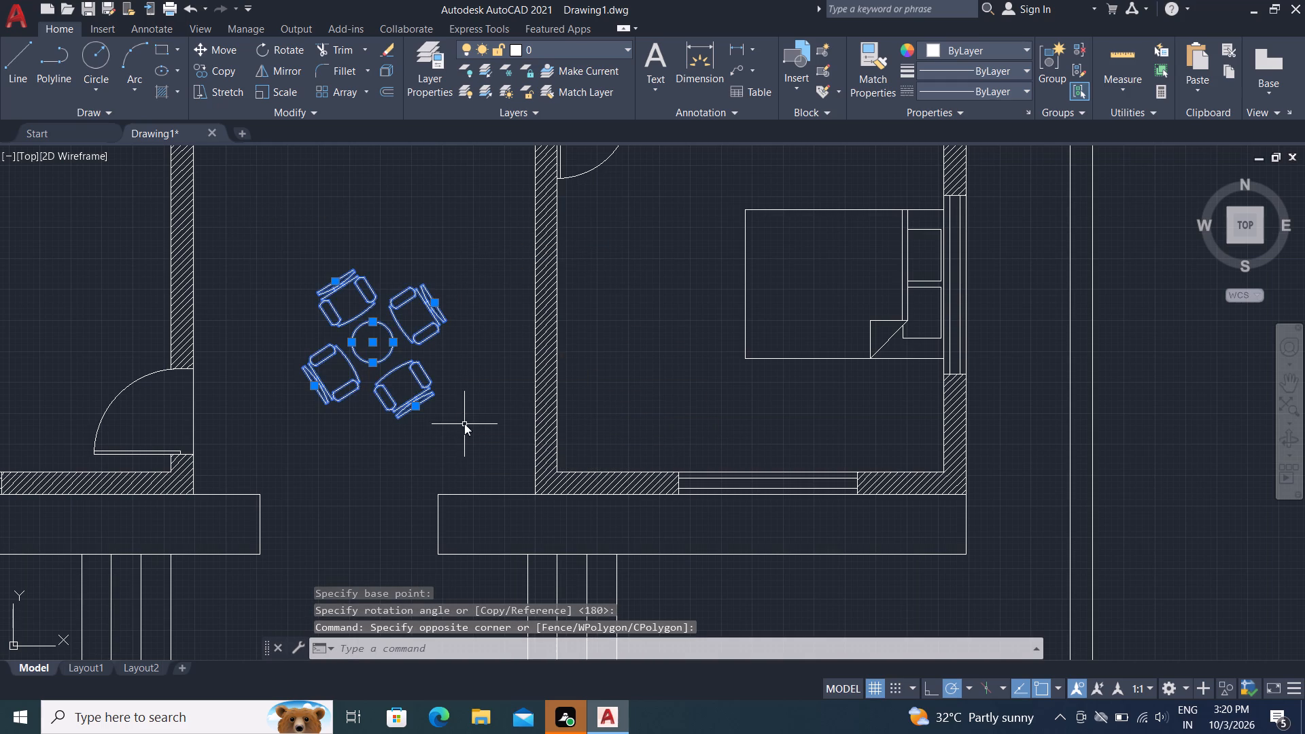
key(space)
click(419, 390)
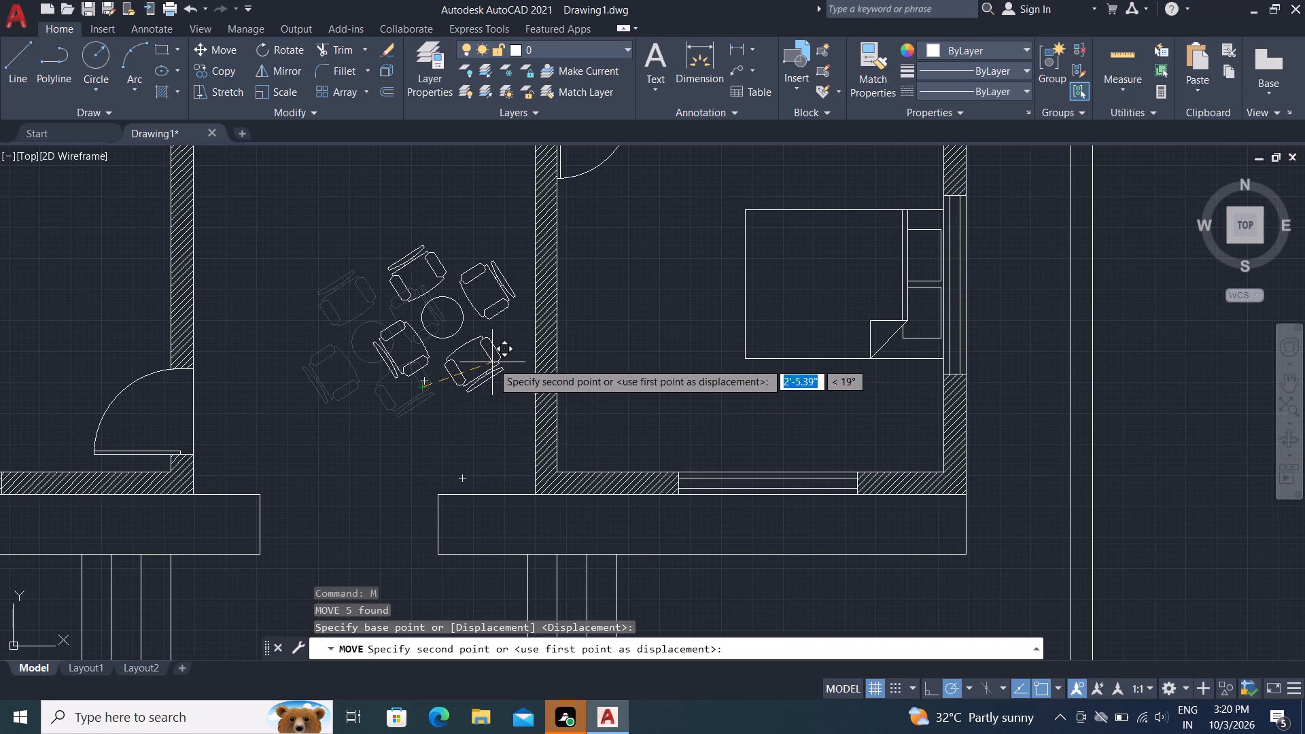
click(495, 360)
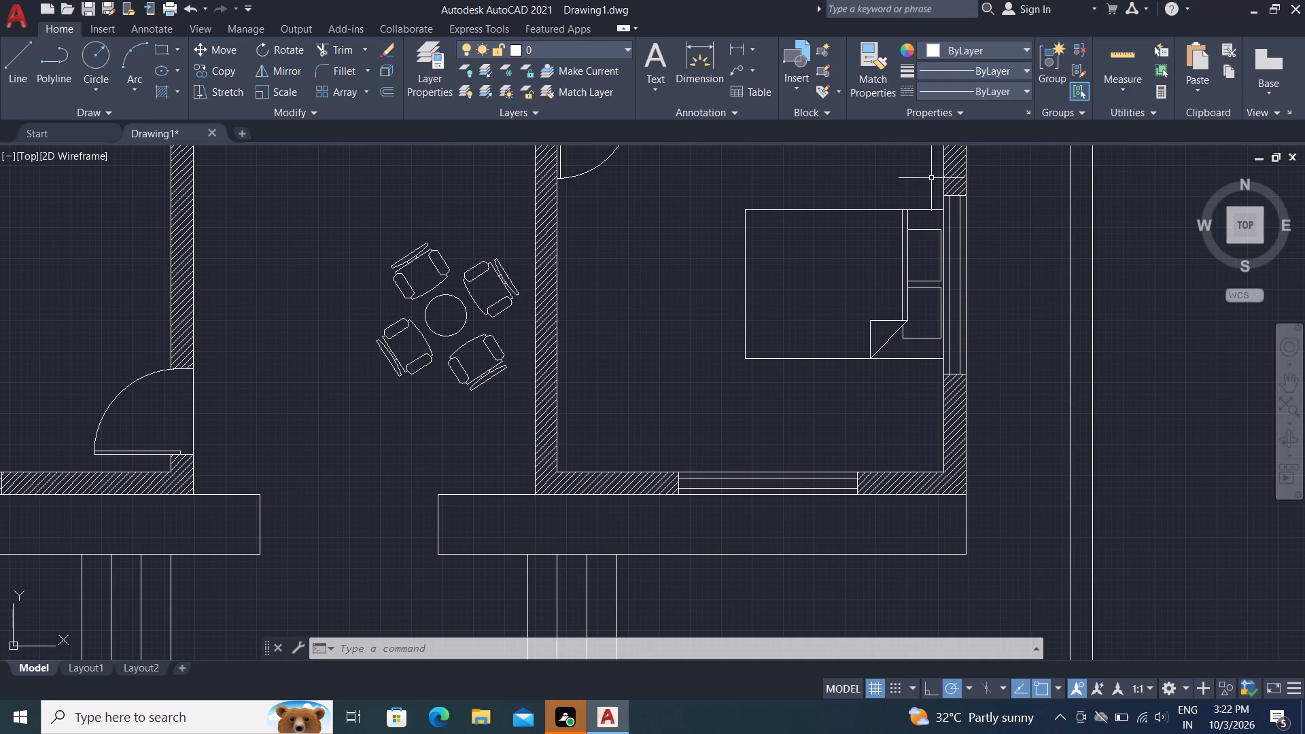
Draw an upright rectangular table about 2'-3" wide and 5'-2" long in the middle of the large central hall.
scroll(931, 177, up, 3)
scroll(914, 180, down, 2)
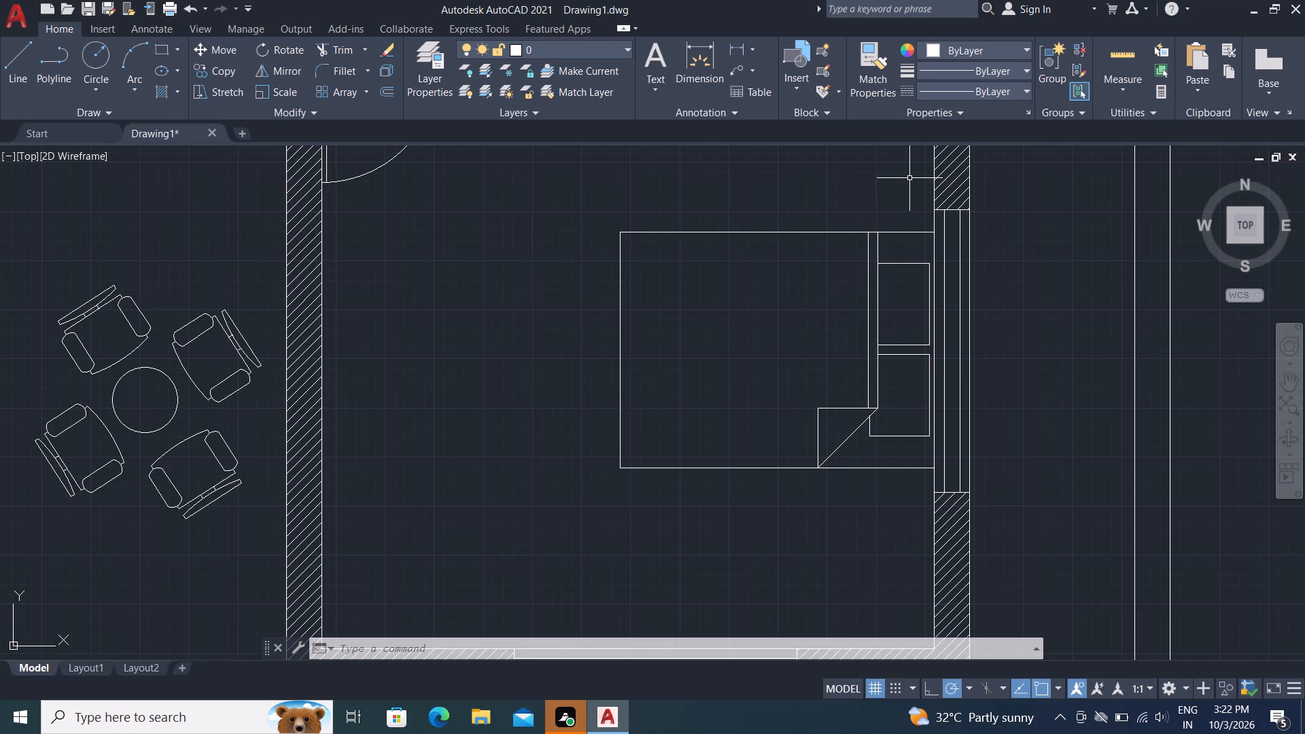
middle_drag(604, 294, 648, 307)
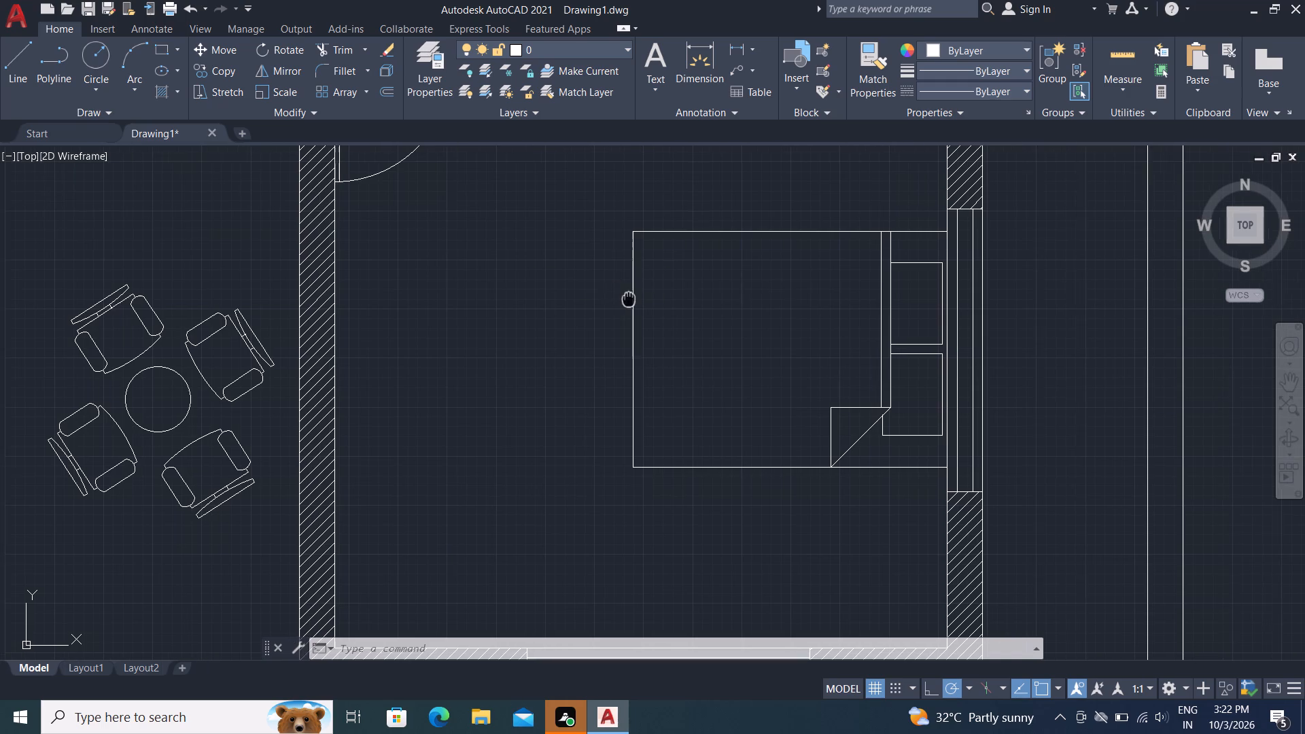
middle_drag(648, 307, 808, 427)
middle_drag(428, 335, 474, 360)
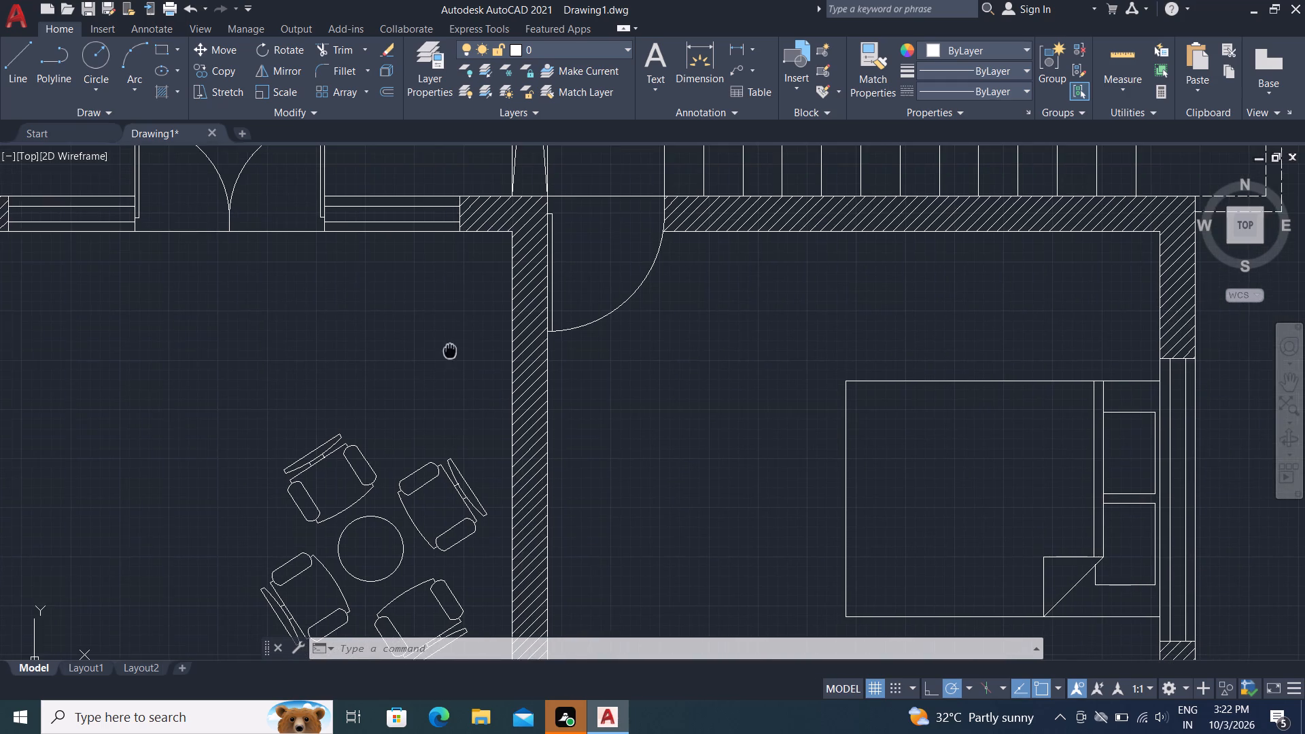
middle_drag(474, 360, 733, 586)
scroll(401, 355, up, 1)
middle_drag(401, 354, 446, 699)
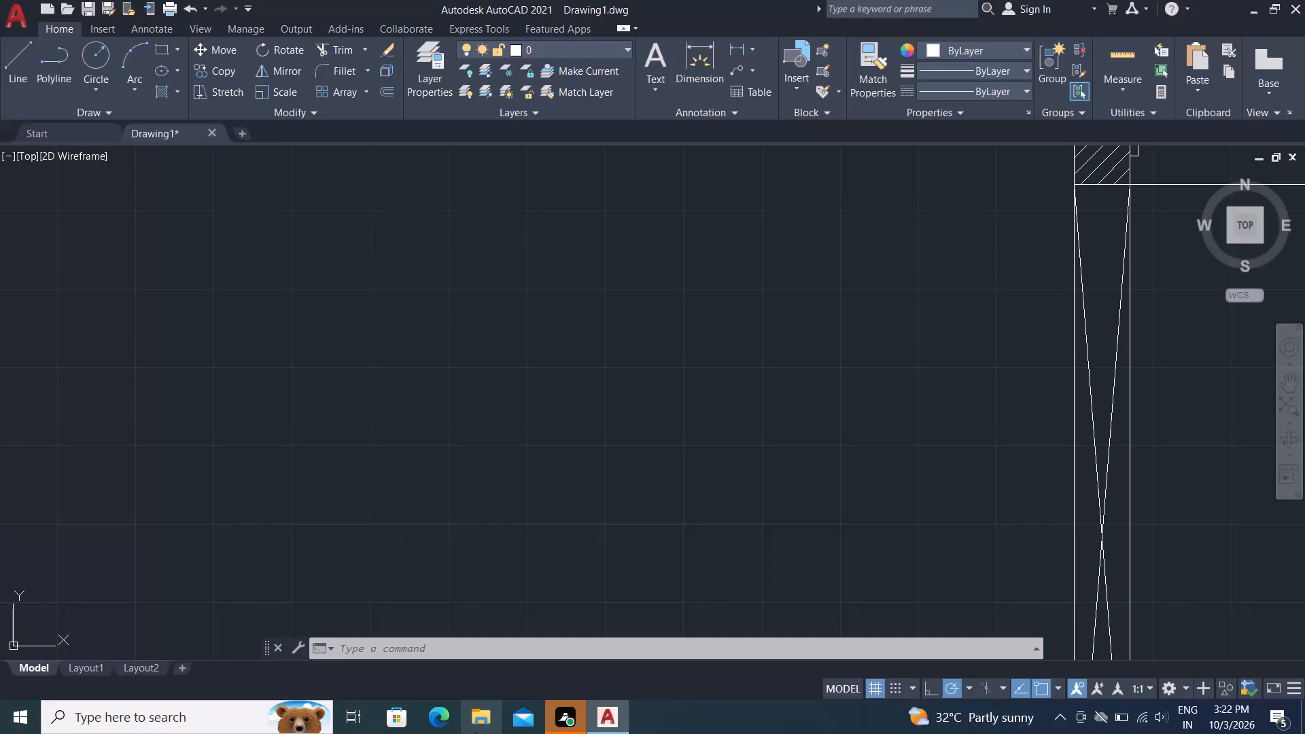
scroll(433, 595, down, 1)
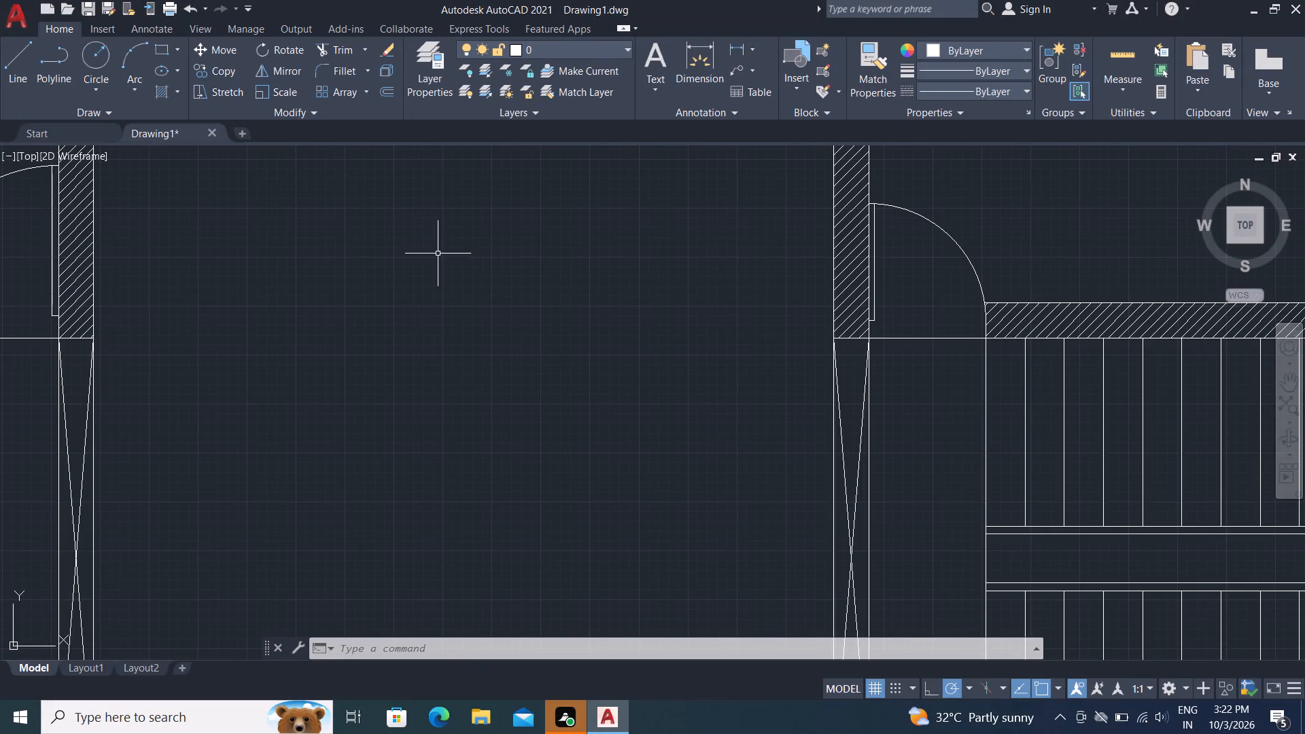
scroll(412, 430, down, 1)
scroll(431, 353, down, 1)
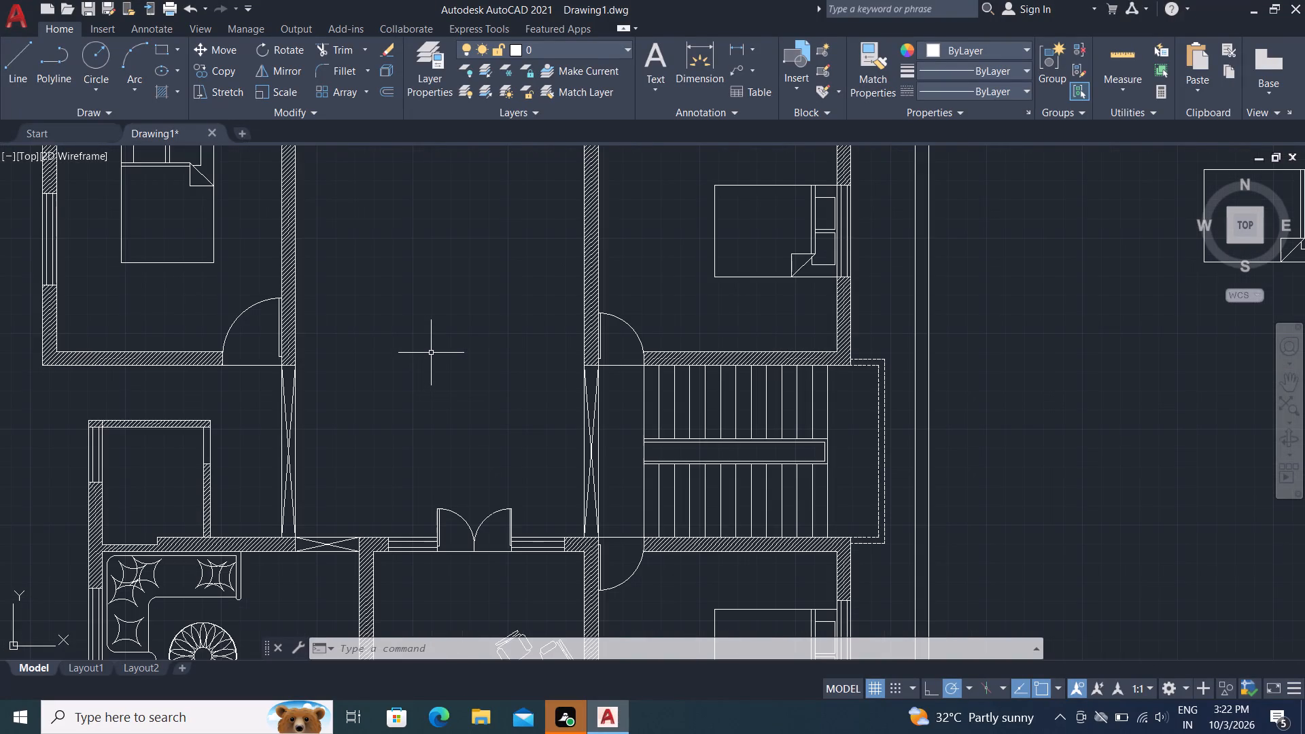
middle_drag(431, 351, 453, 529)
middle_click(453, 529)
middle_drag(451, 527, 451, 527)
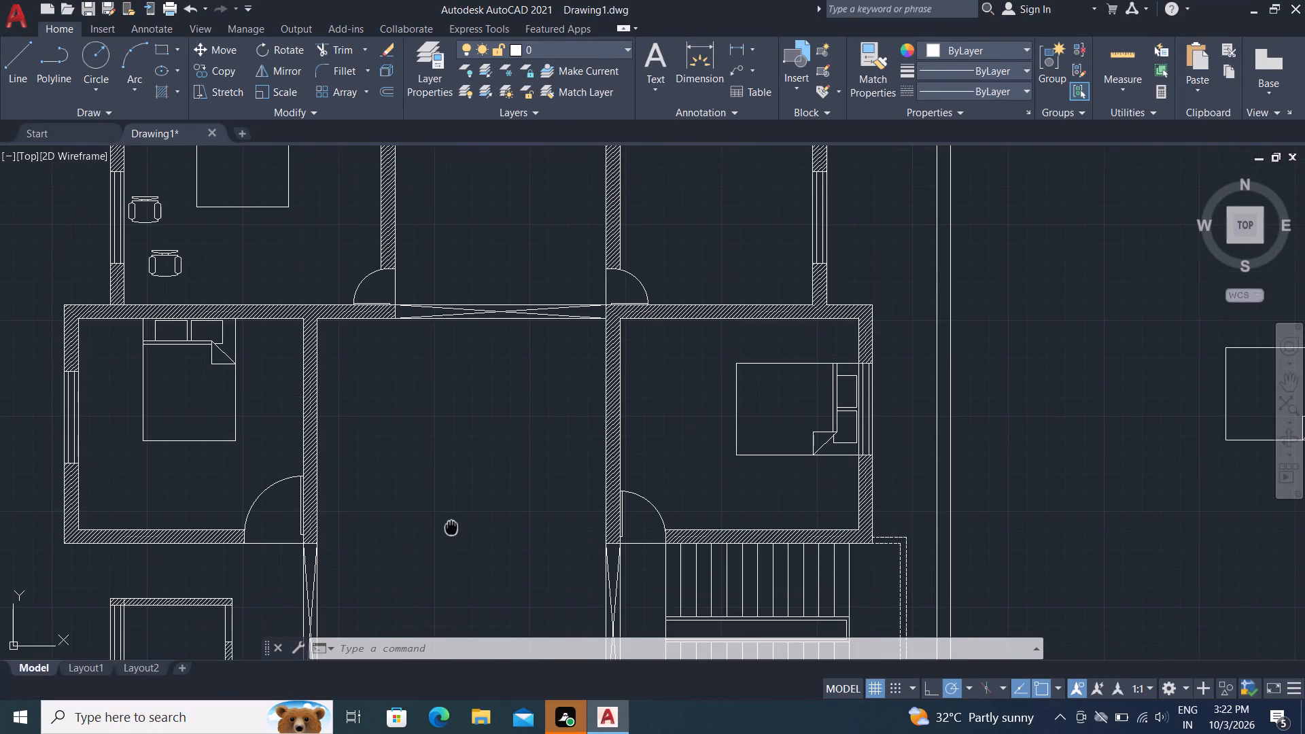
middle_drag(451, 527, 470, 444)
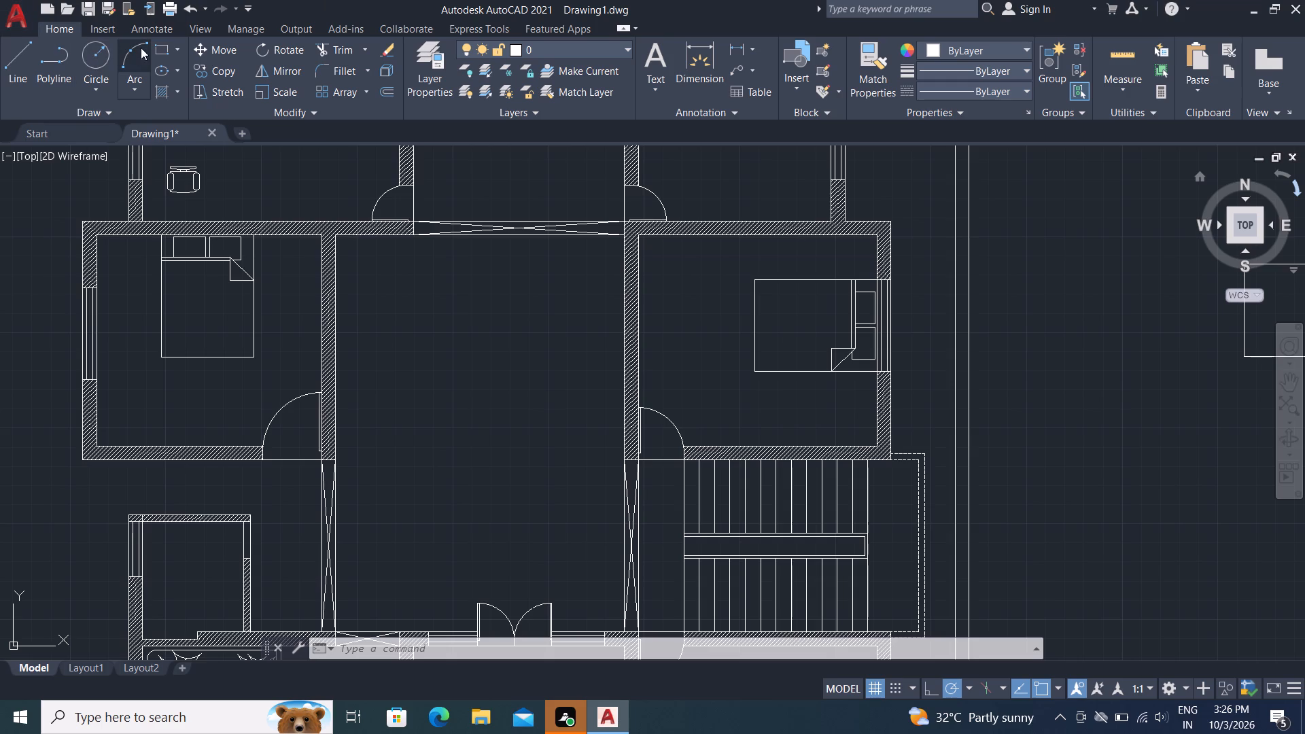
click(166, 52)
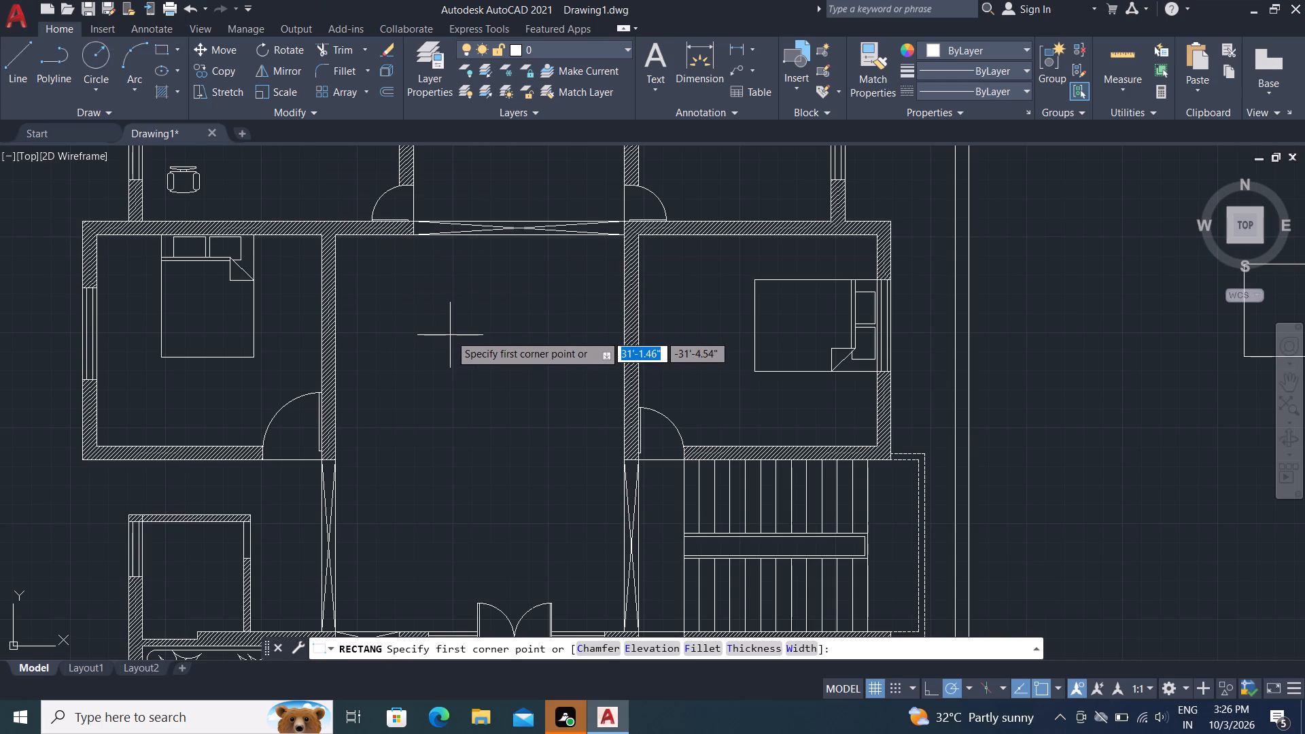
click(450, 334)
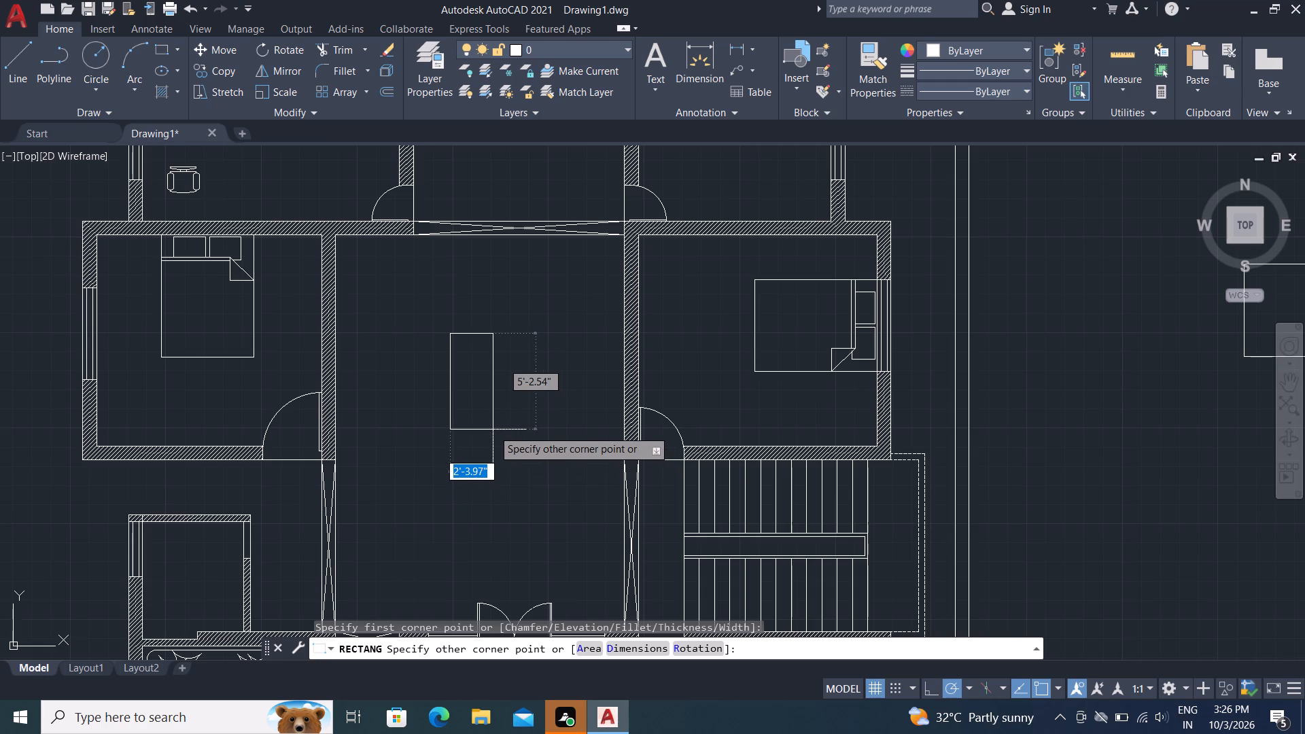
click(491, 430)
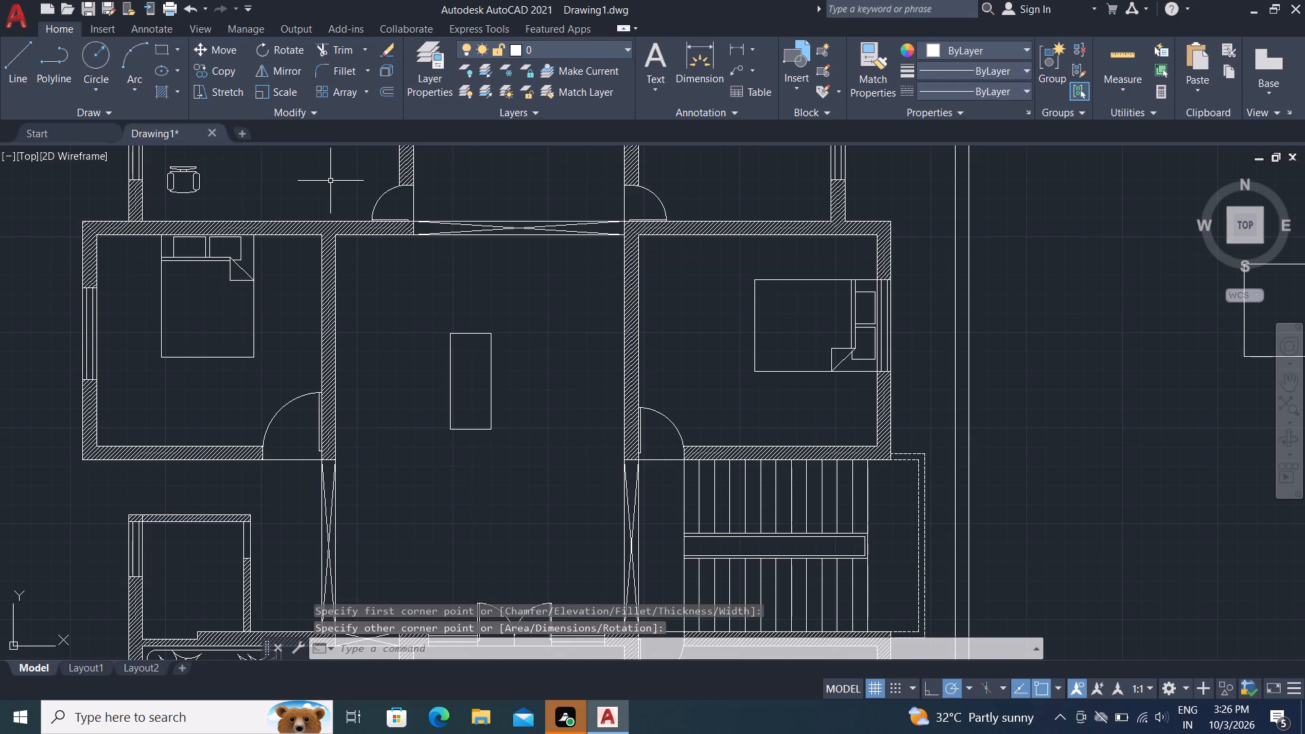
Offset the central hall's table rectangle 3" inward.
text(o)
key(space)
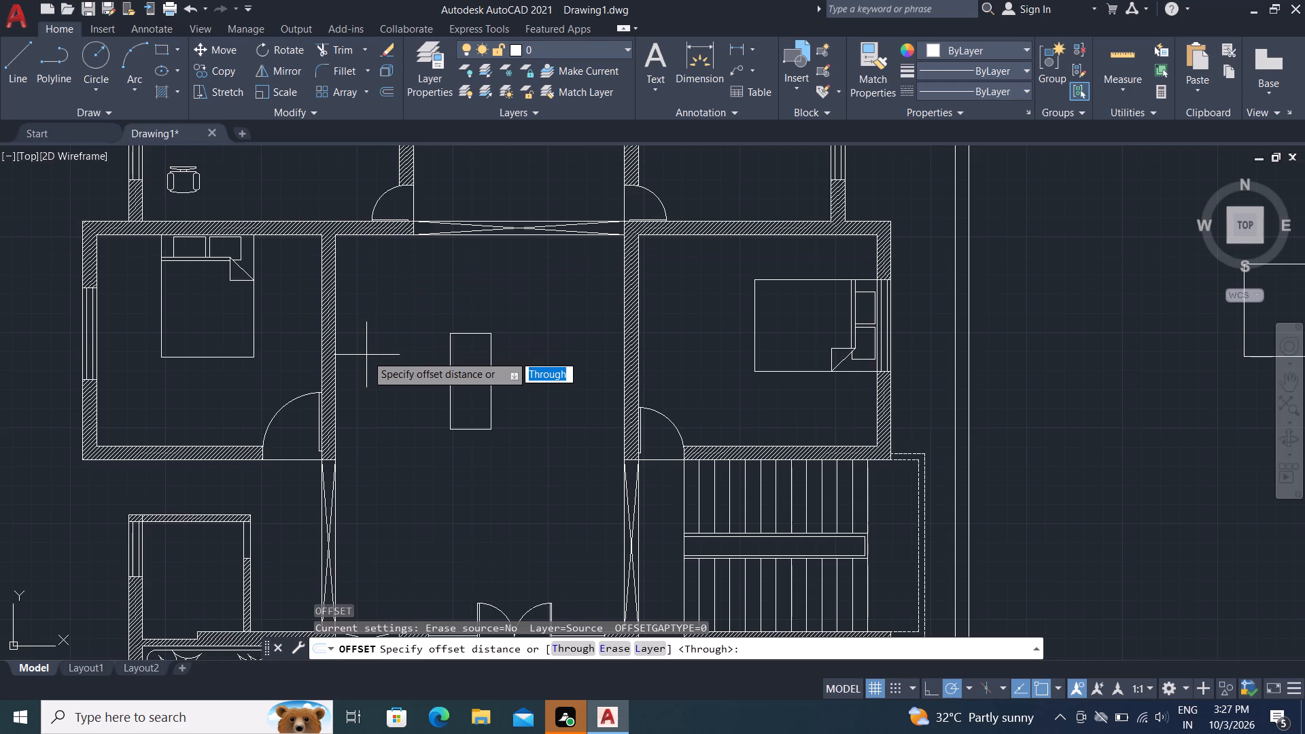
key(3)
key(shift+quotedbl)
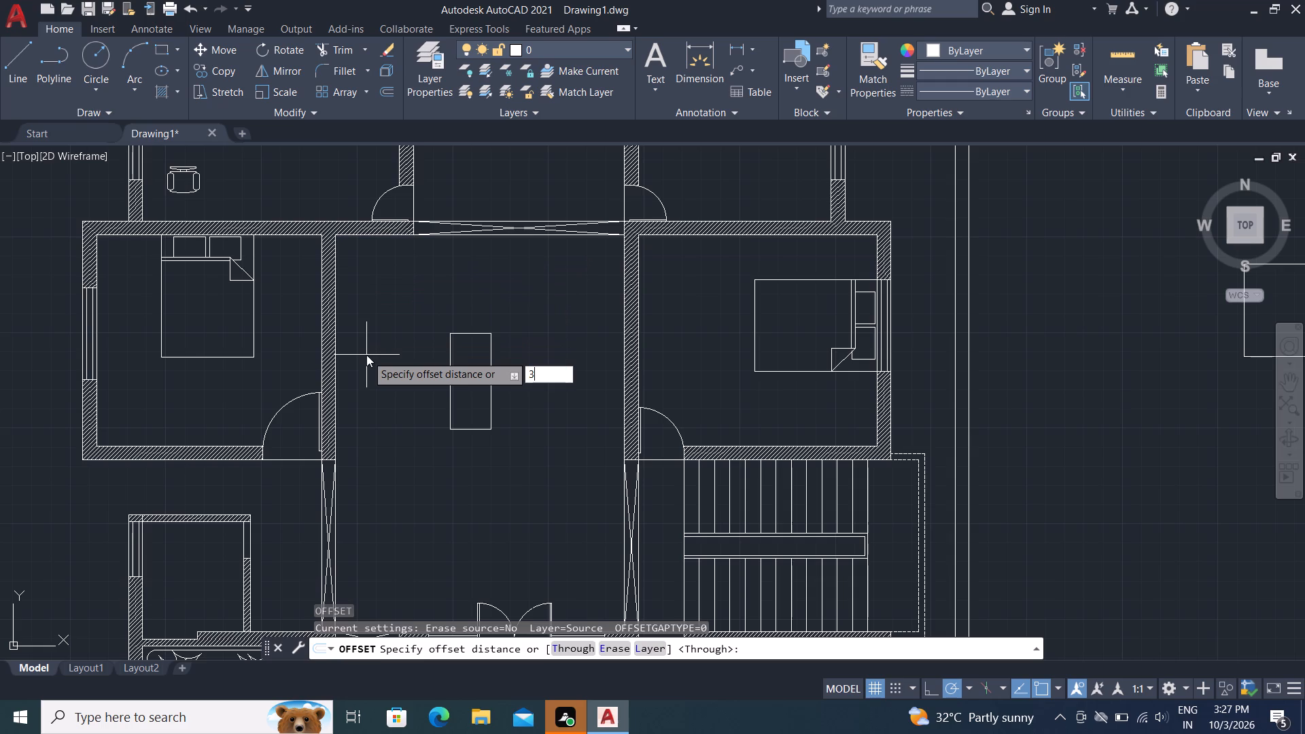
key(Return)
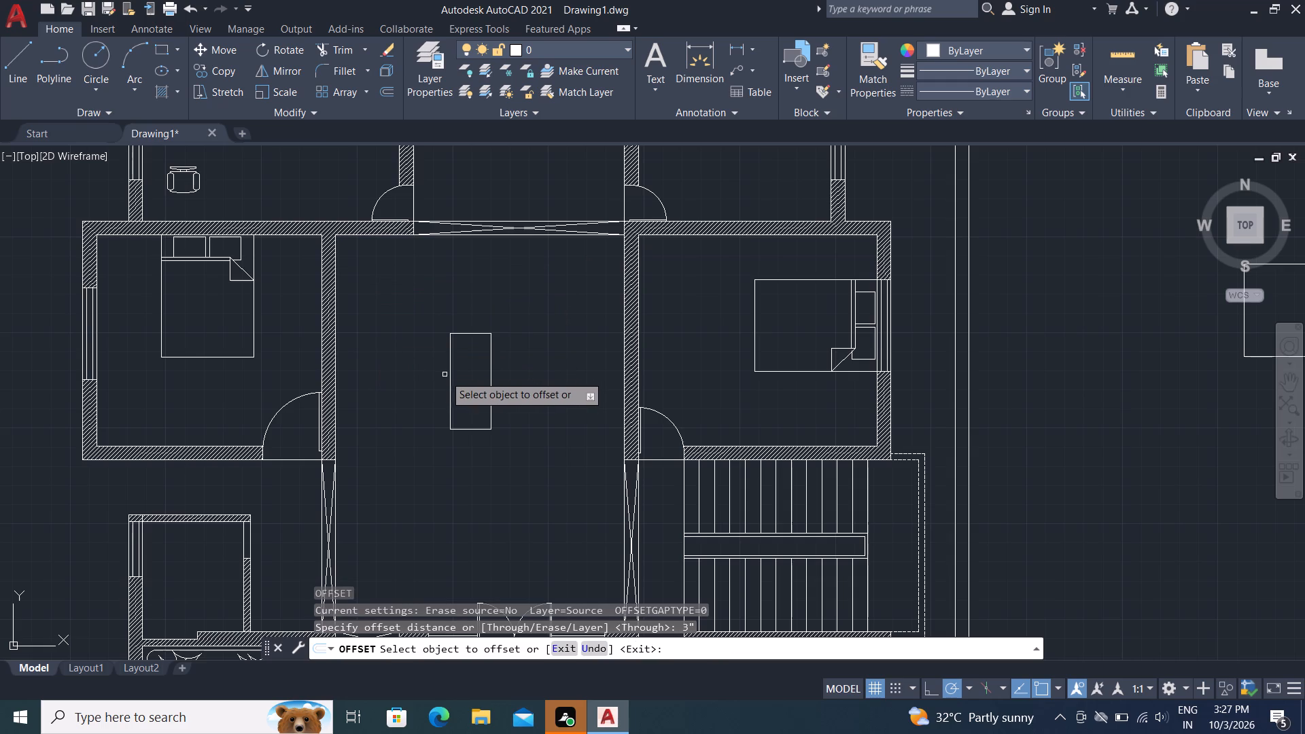
click(449, 377)
click(472, 399)
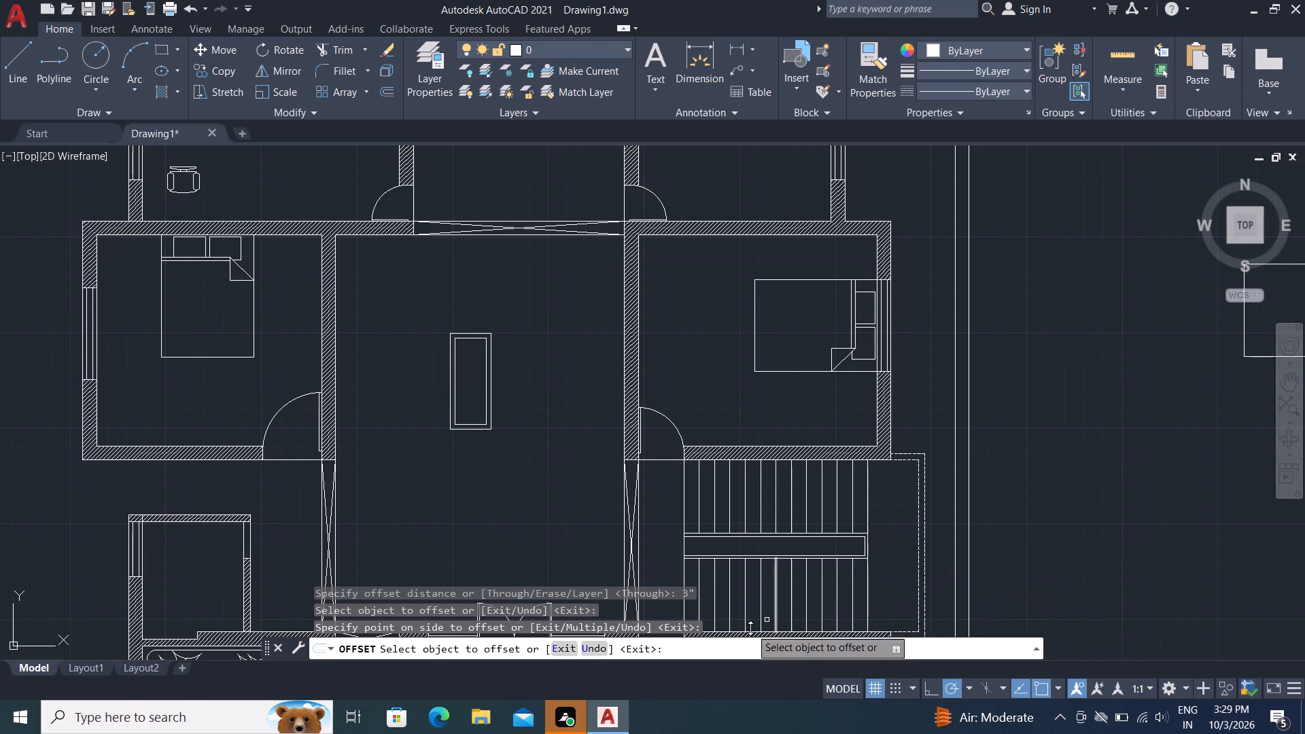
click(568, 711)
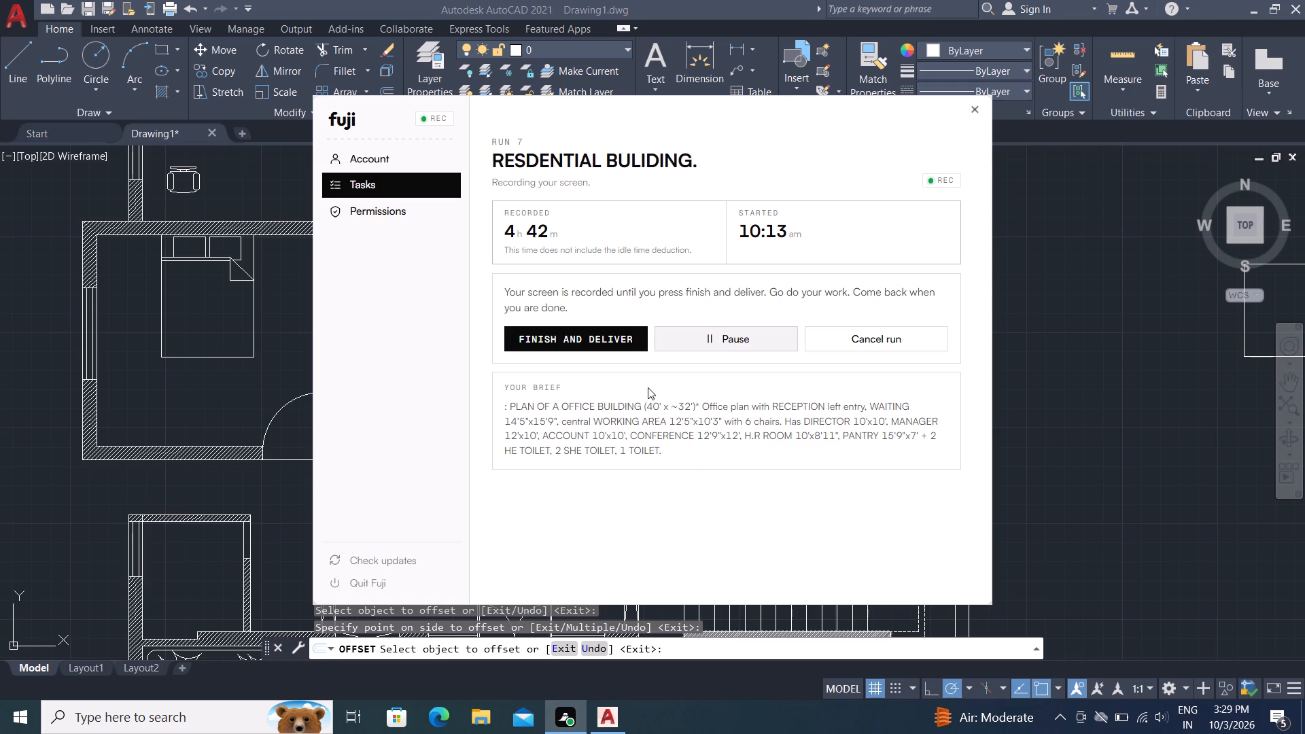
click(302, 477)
Rotate the lower loose chair in the upper-left bedroom slightly more than a quarter turn counterclockwise so its seat faces roughly east.
scroll(820, 549, up, 2)
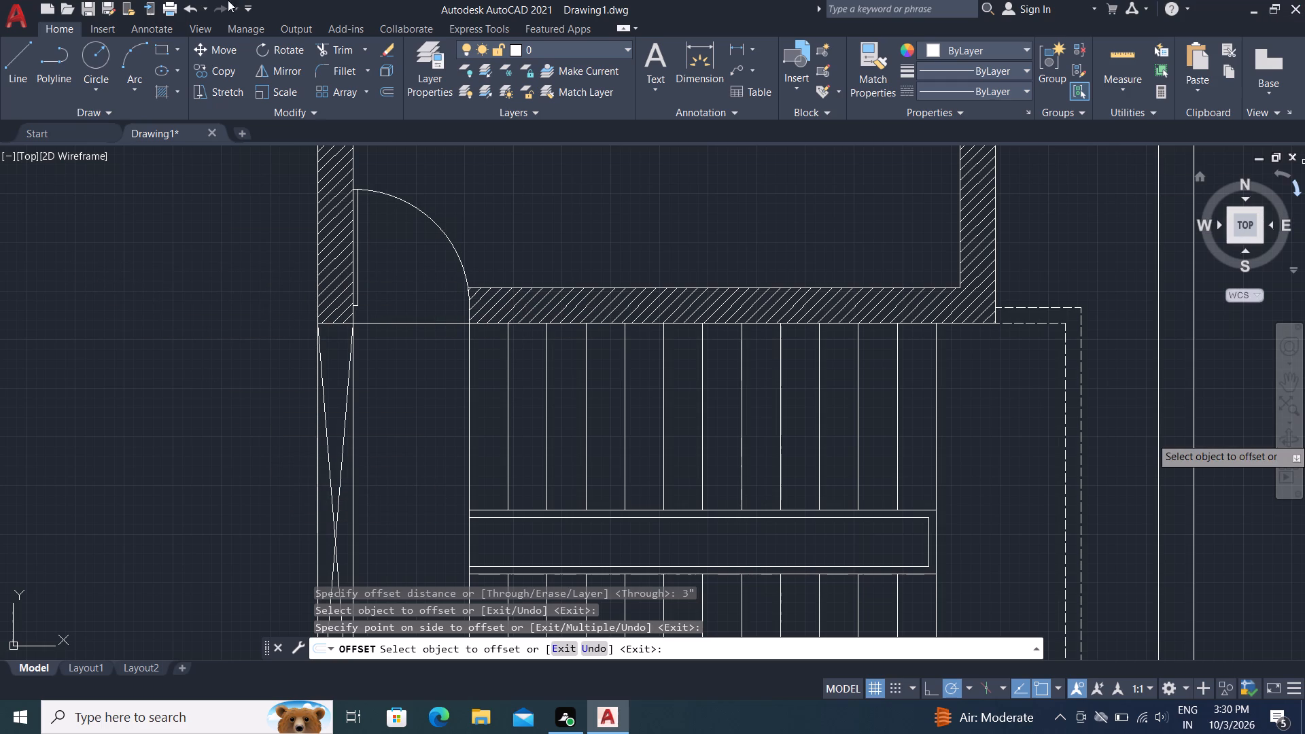
scroll(652, 451, down, 2)
scroll(610, 372, down, 2)
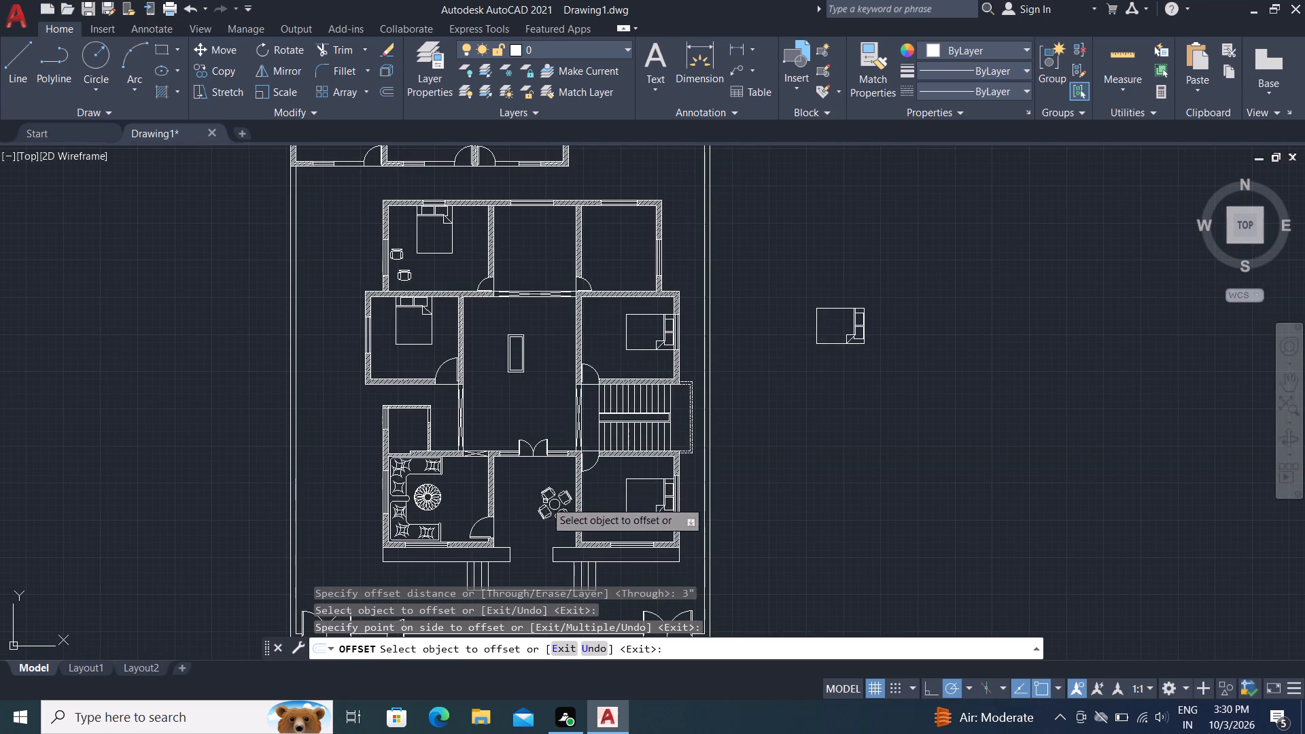
scroll(399, 249, up, 2)
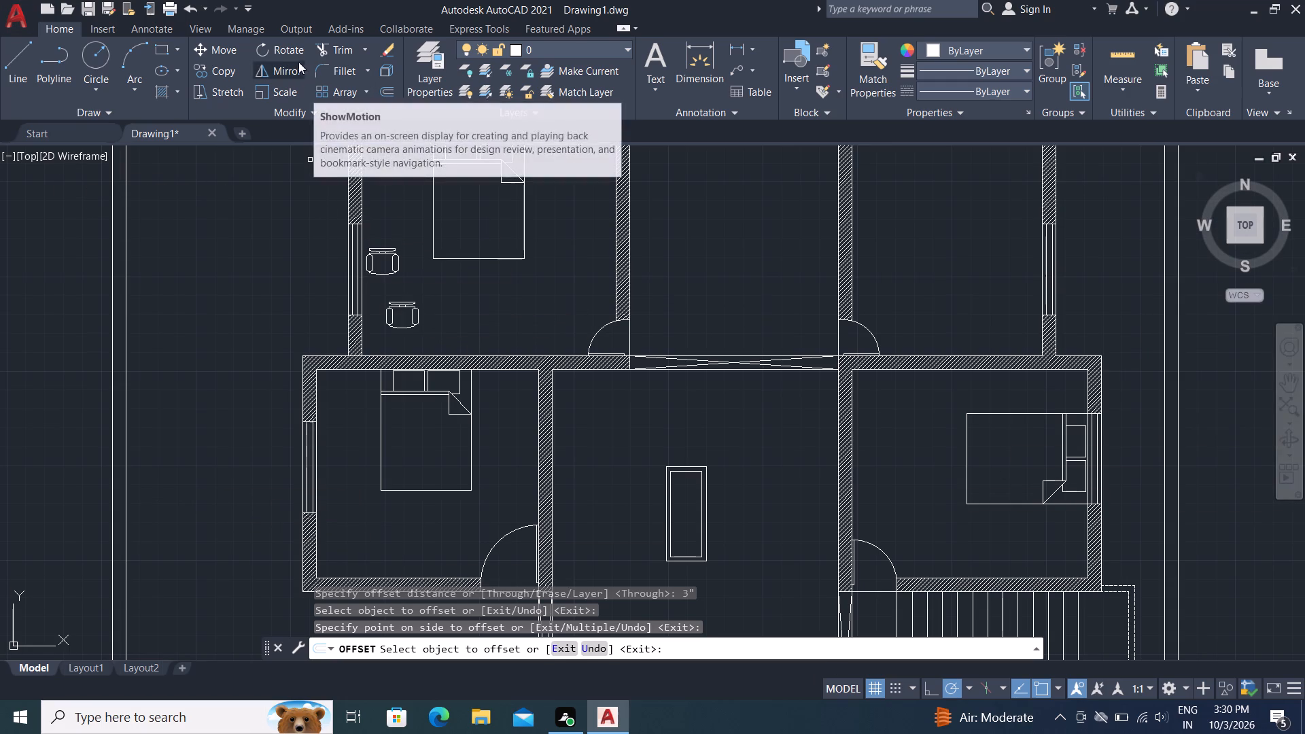
click(284, 52)
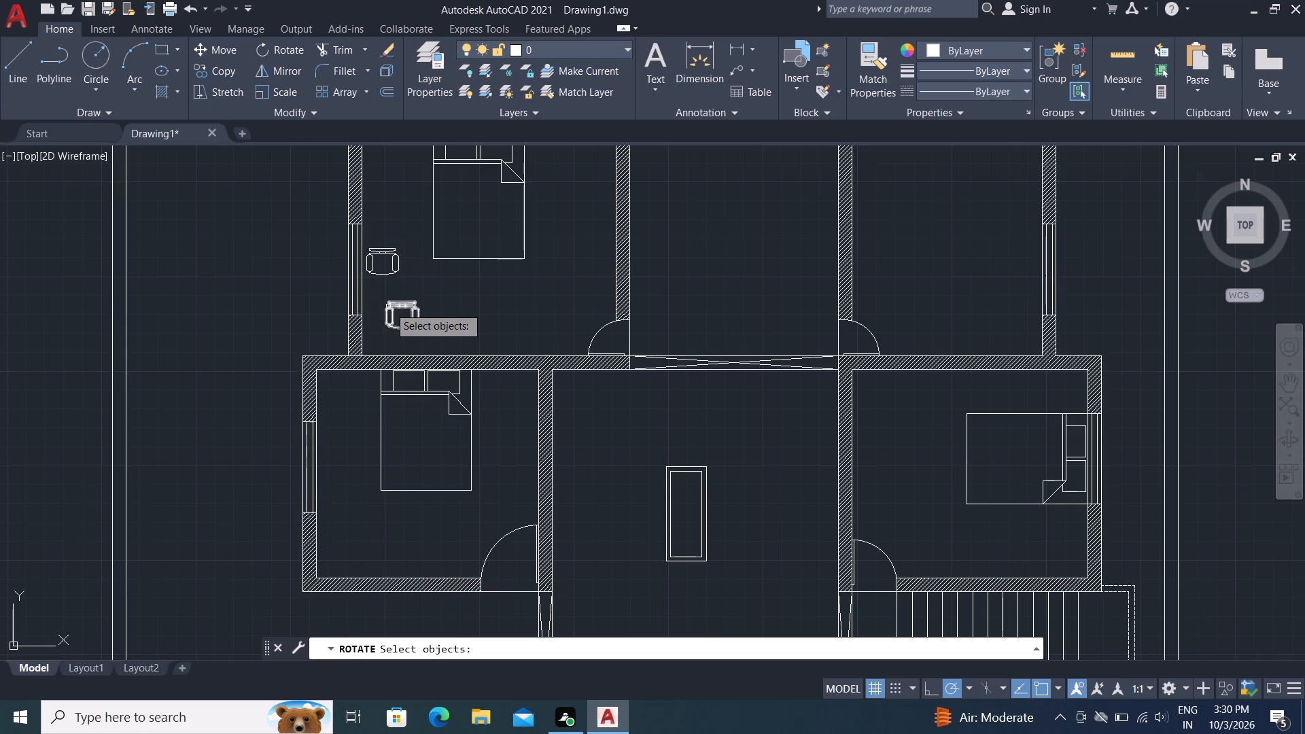
click(388, 307)
right_click(388, 294)
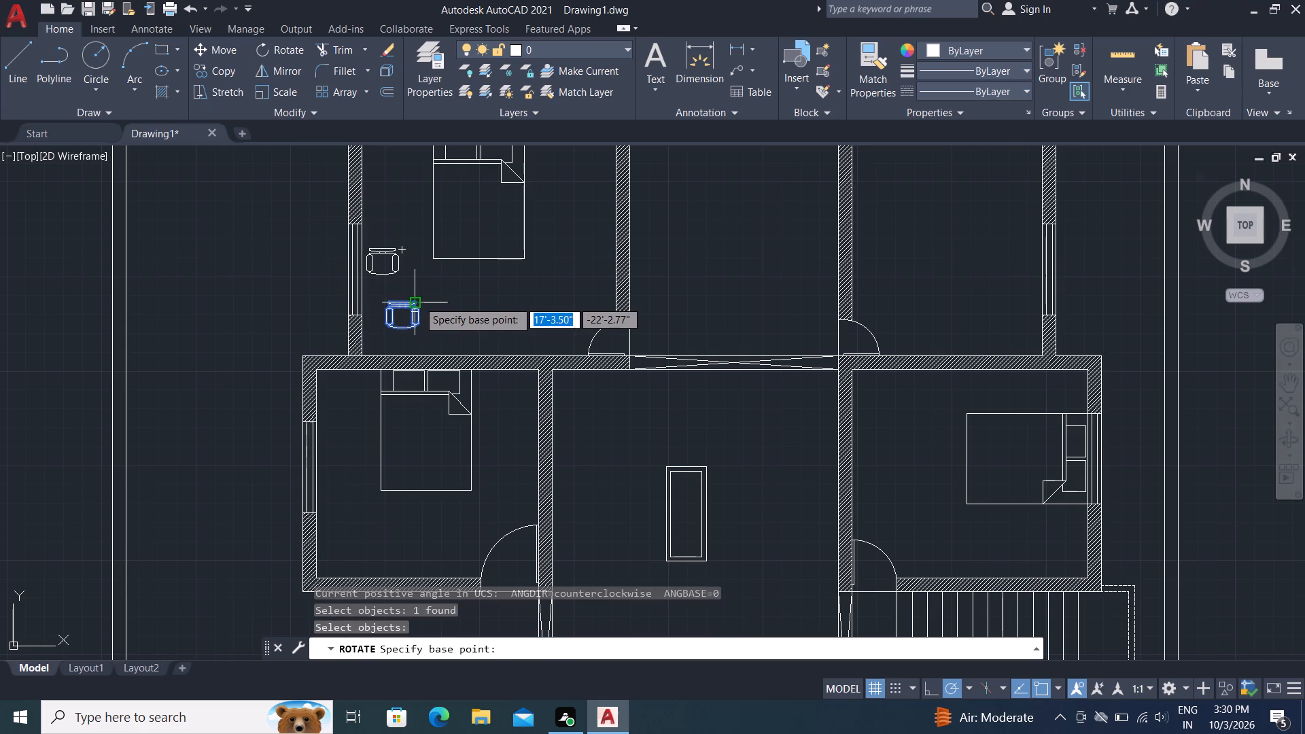
click(418, 300)
click(402, 258)
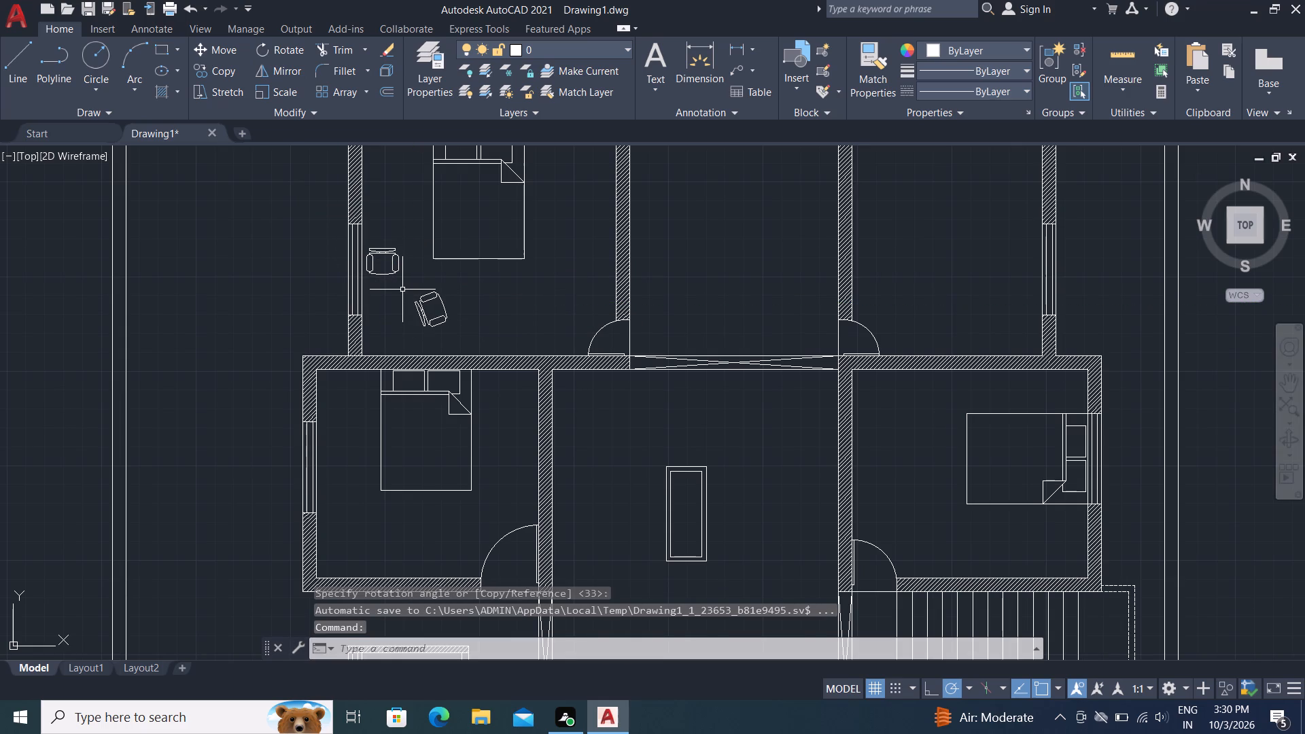
Undo the last rotation of the lower loose chair in the upper-left bedroom and rotate it 90° counterclockwise instead, so it faces east.
key(ctrl+z)
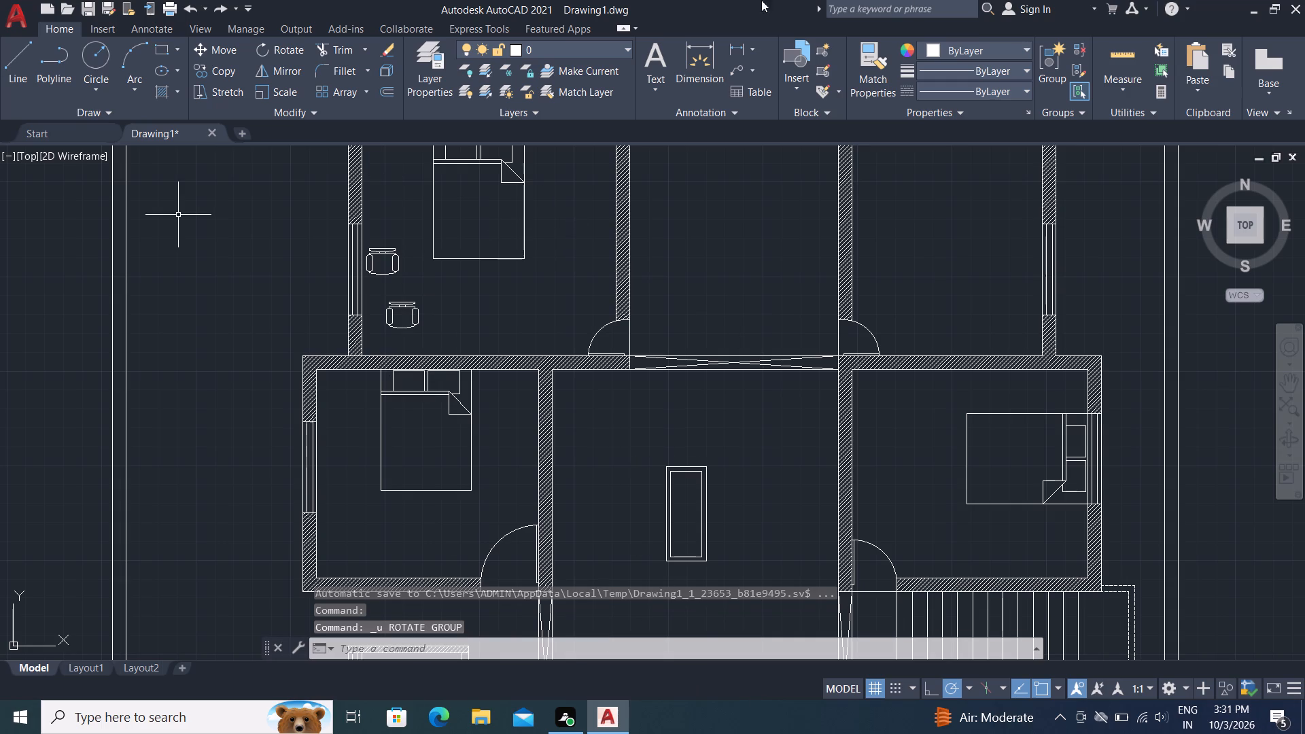
click(272, 44)
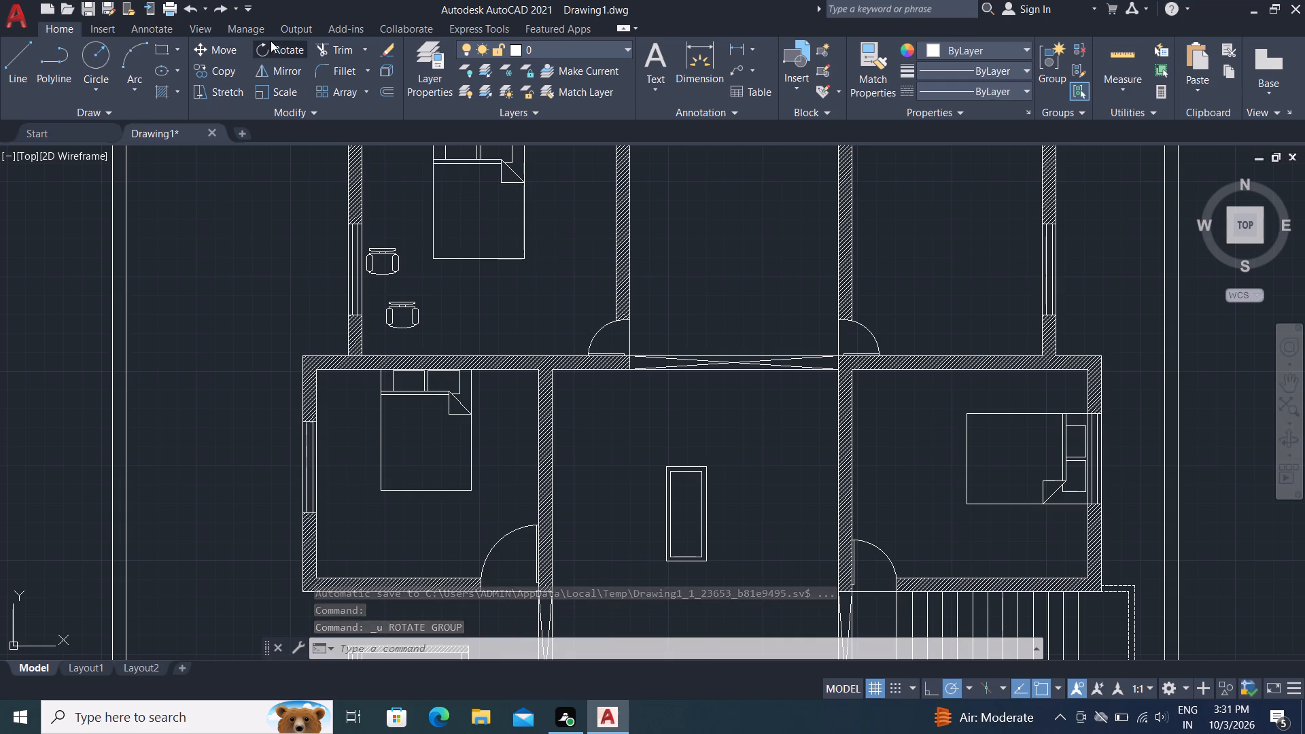
click(388, 309)
right_click(406, 307)
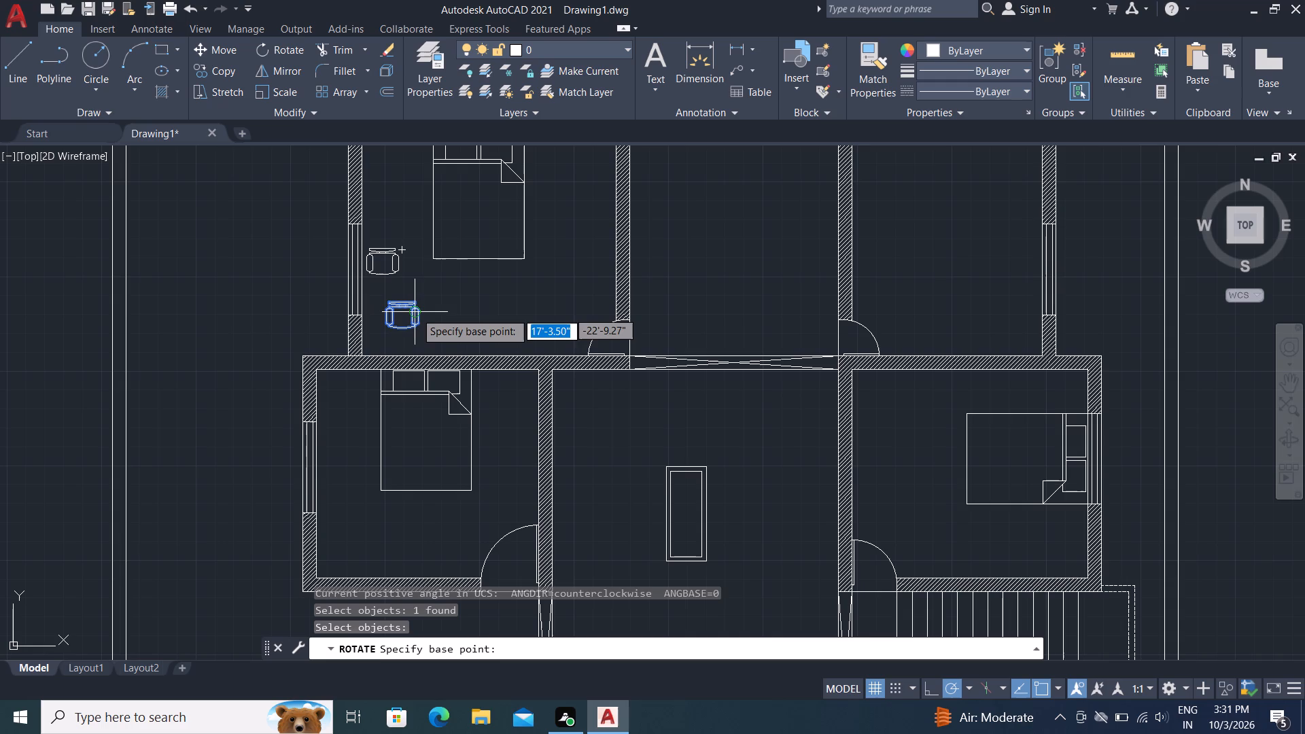
click(414, 311)
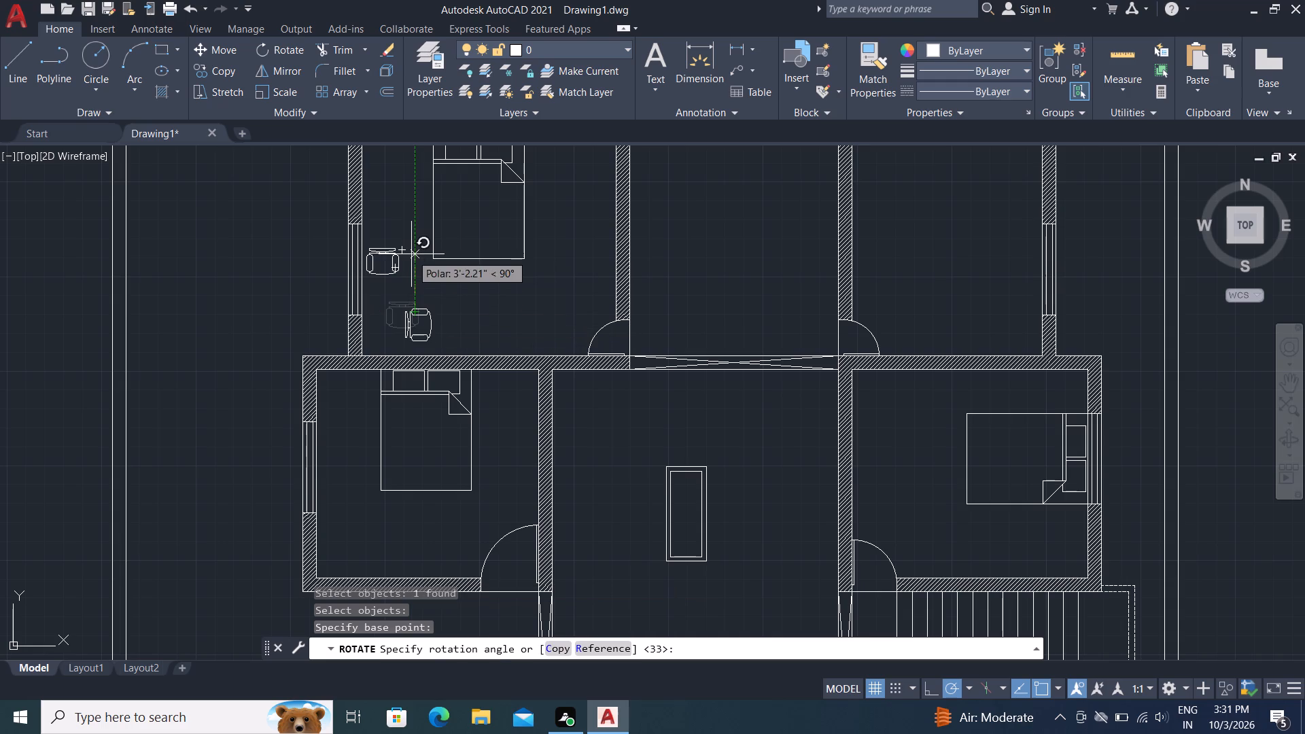
click(411, 253)
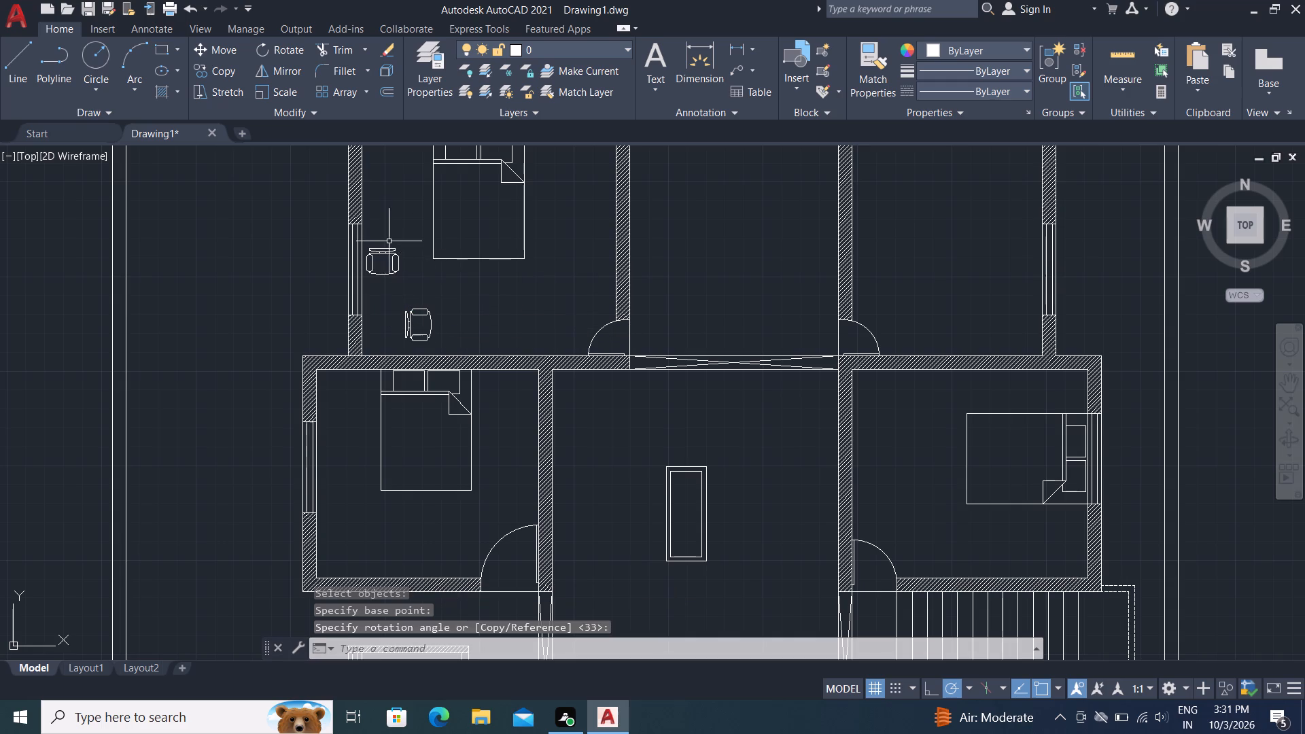
Rotate the upper loose chair in the upper-left bedroom a few degrees clockwise about the east end of its backrest.
click(284, 47)
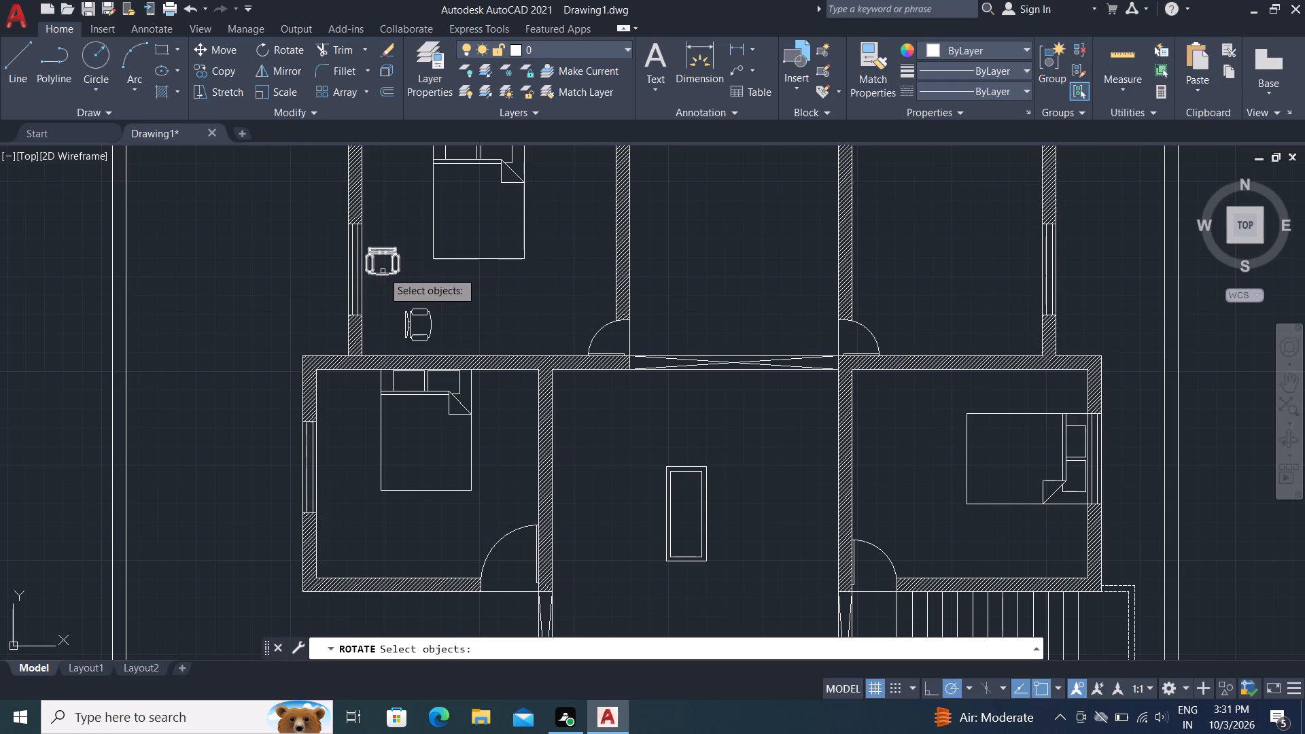
click(383, 277)
right_click(386, 268)
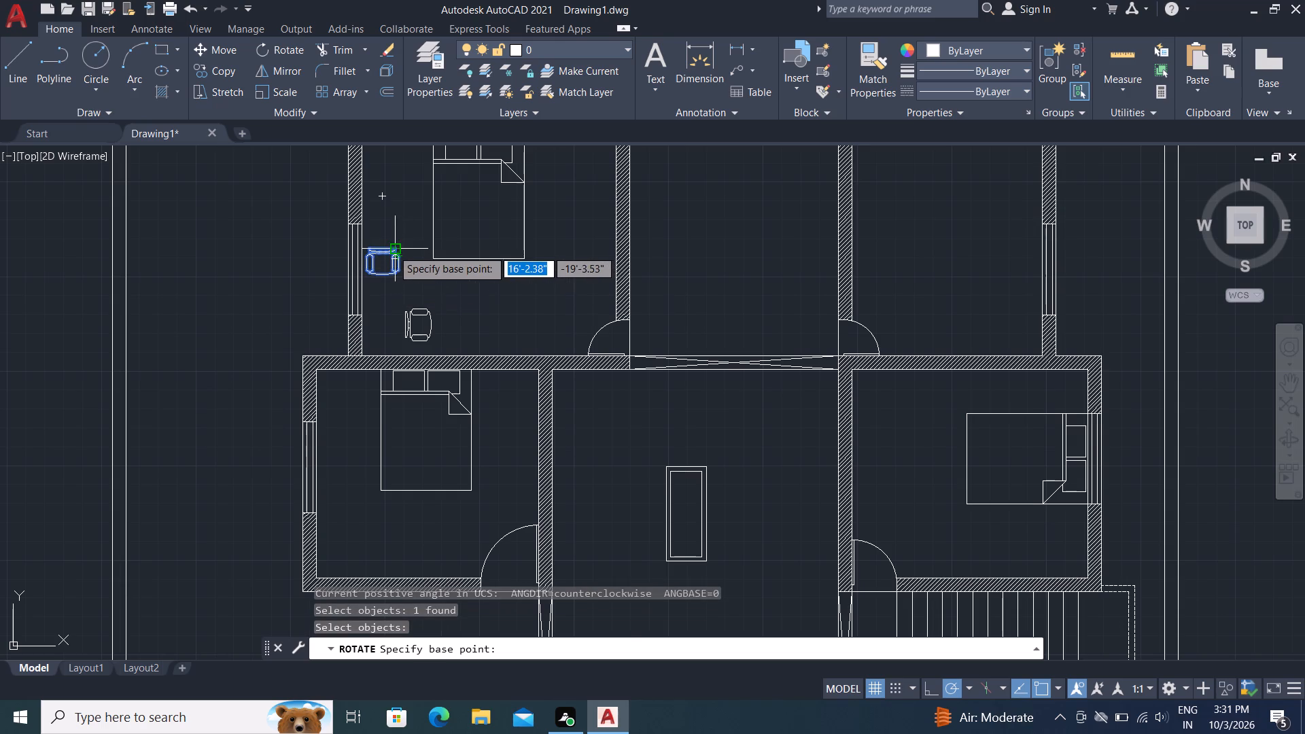
click(396, 250)
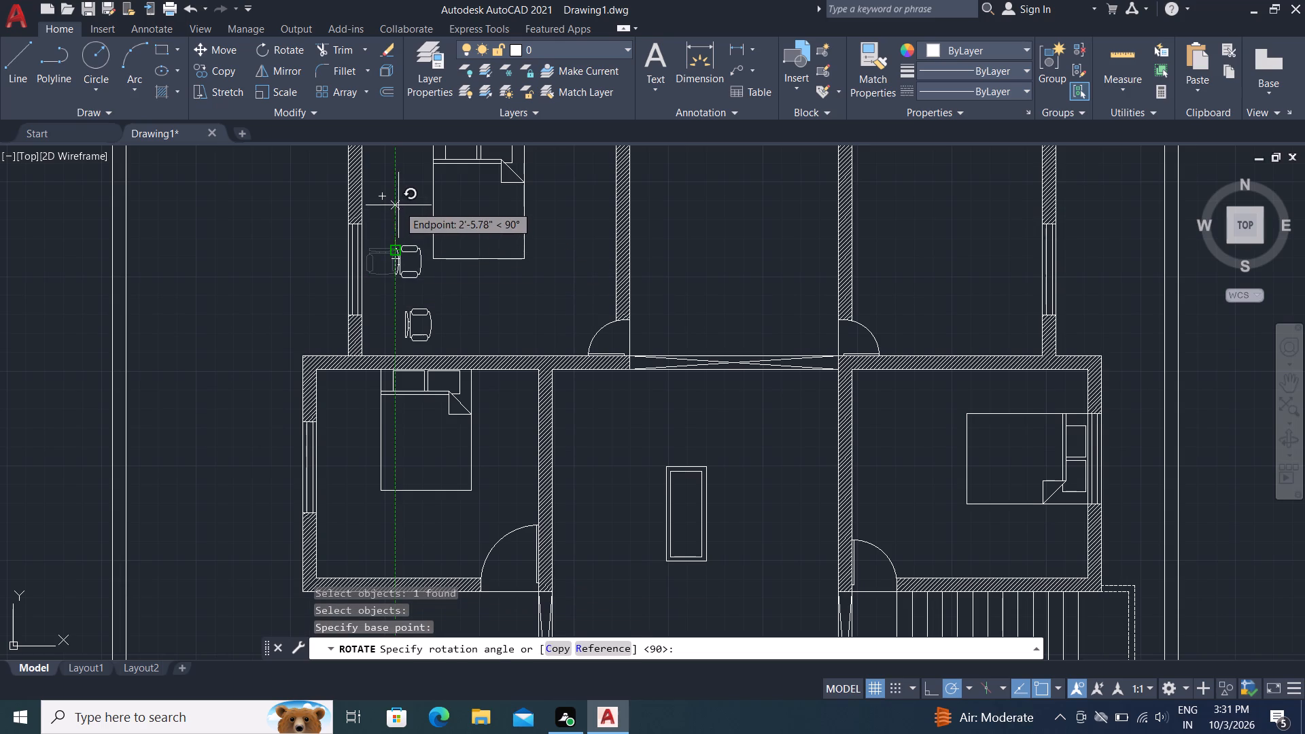
click(419, 252)
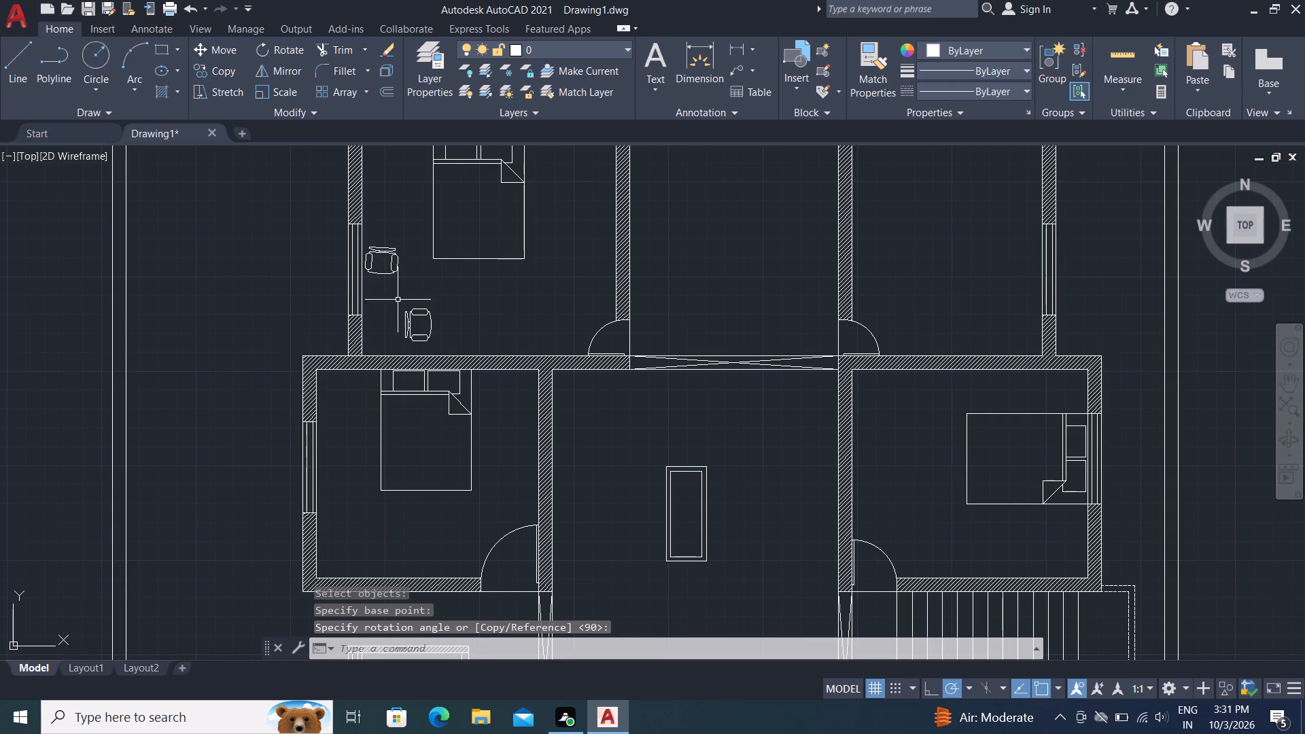
Start a Copy and window-select the objects along the north and east walls around the upper-right room.
click(221, 67)
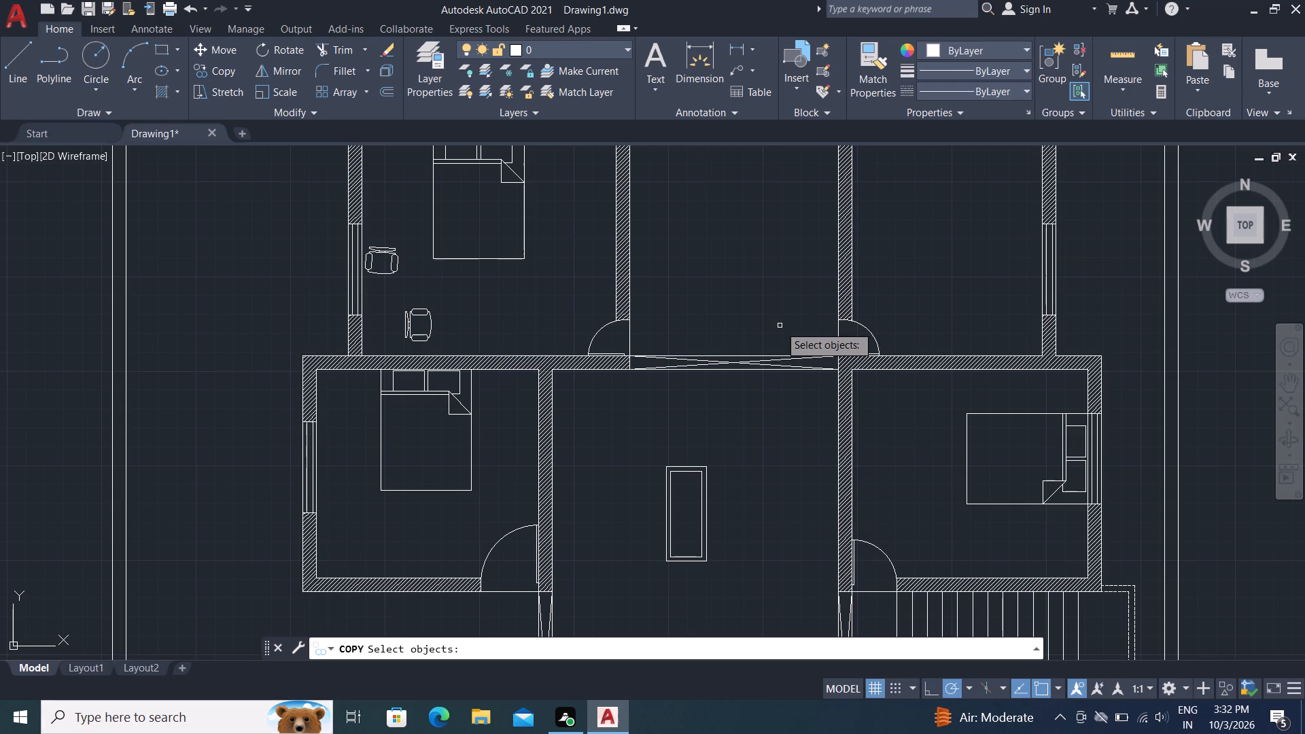
click(769, 298)
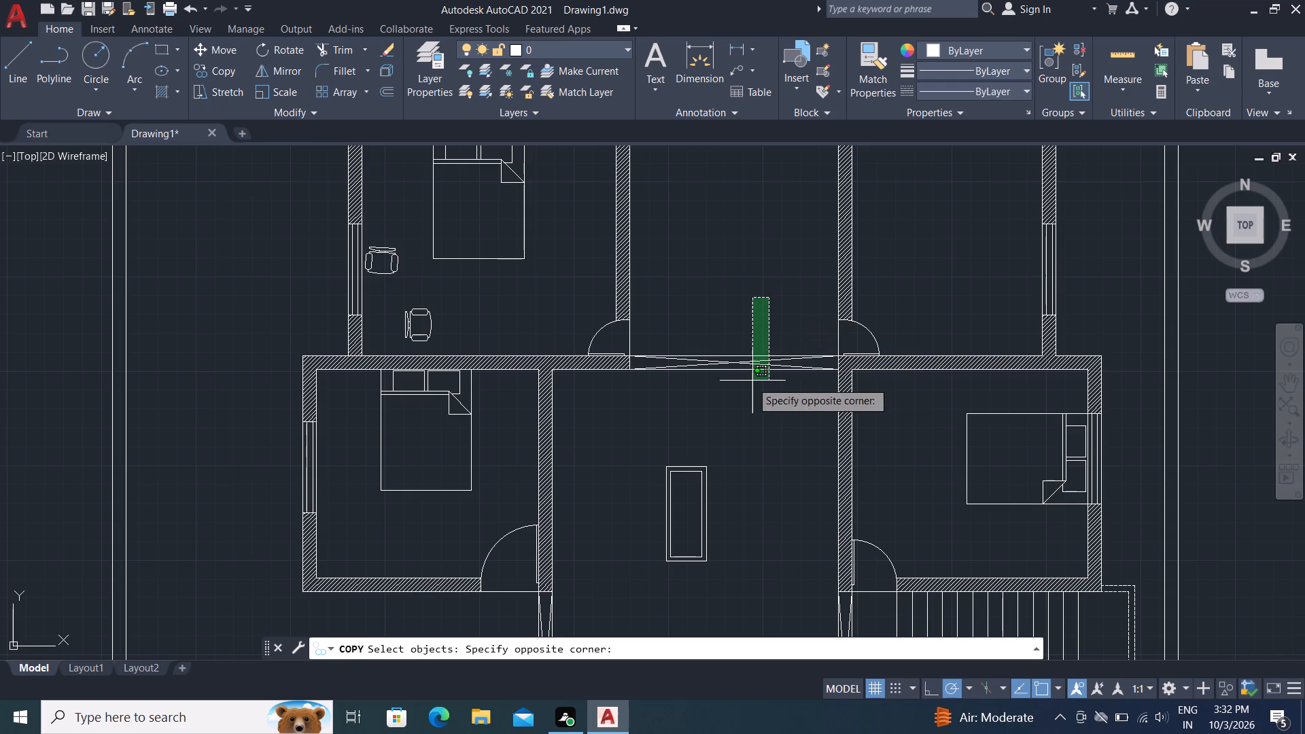
scroll(729, 372, down, 3)
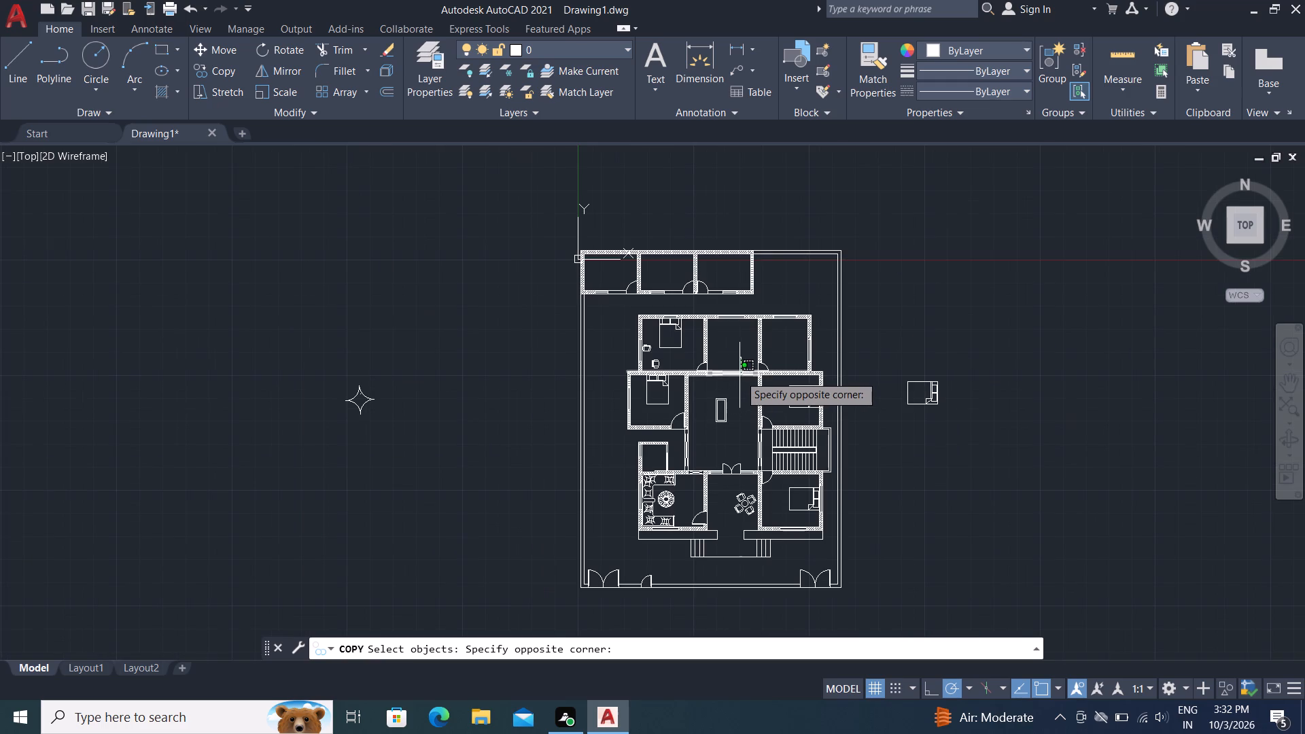
click(973, 304)
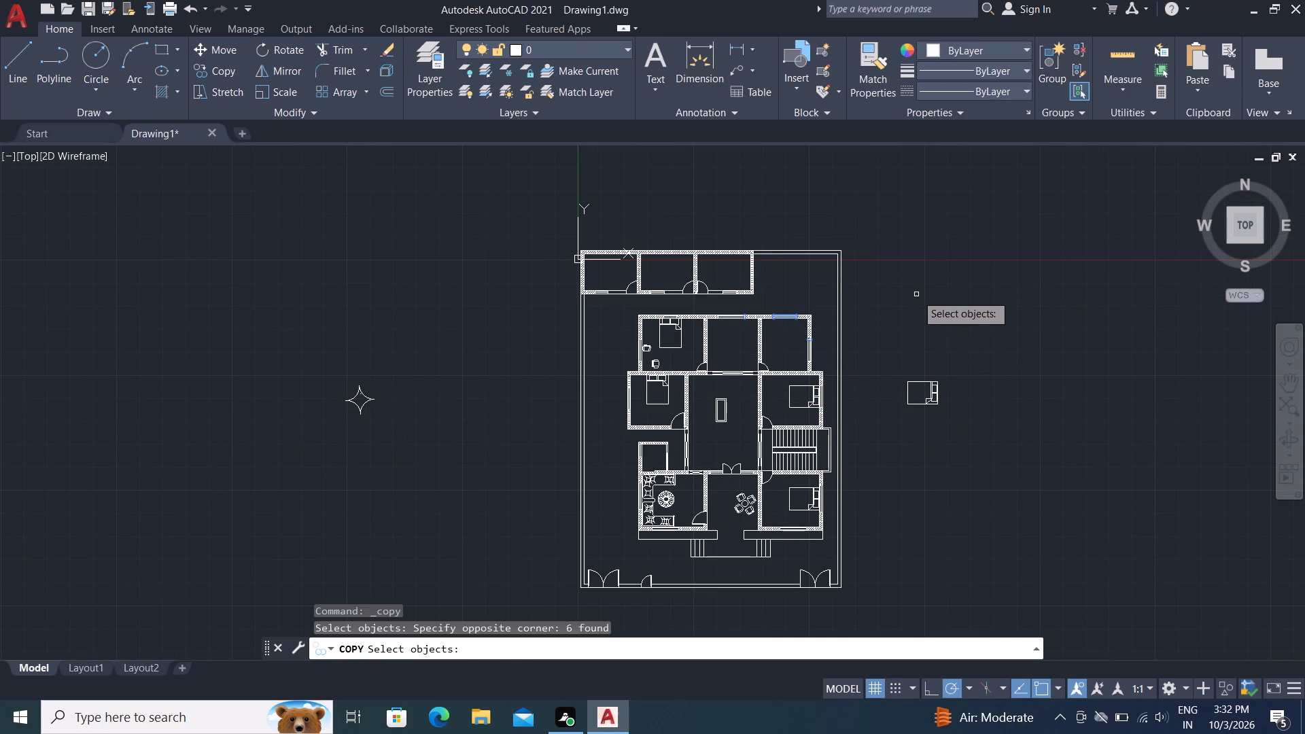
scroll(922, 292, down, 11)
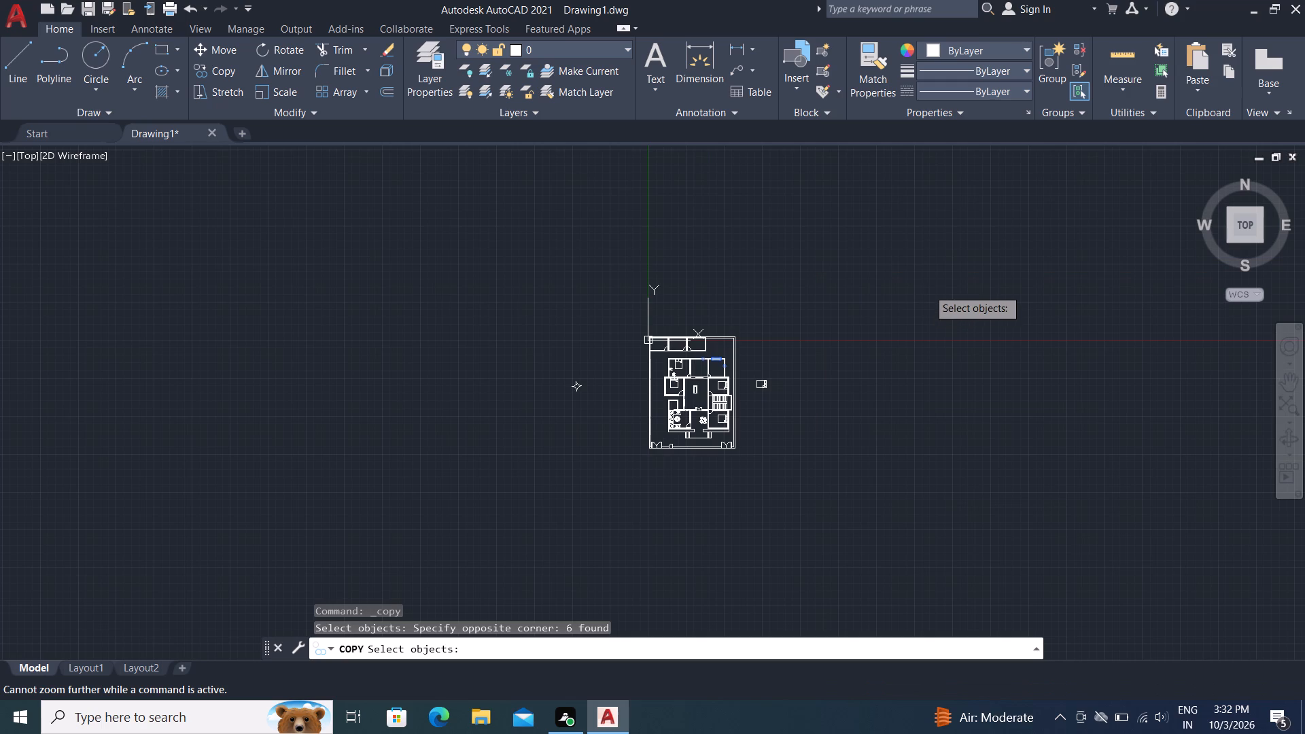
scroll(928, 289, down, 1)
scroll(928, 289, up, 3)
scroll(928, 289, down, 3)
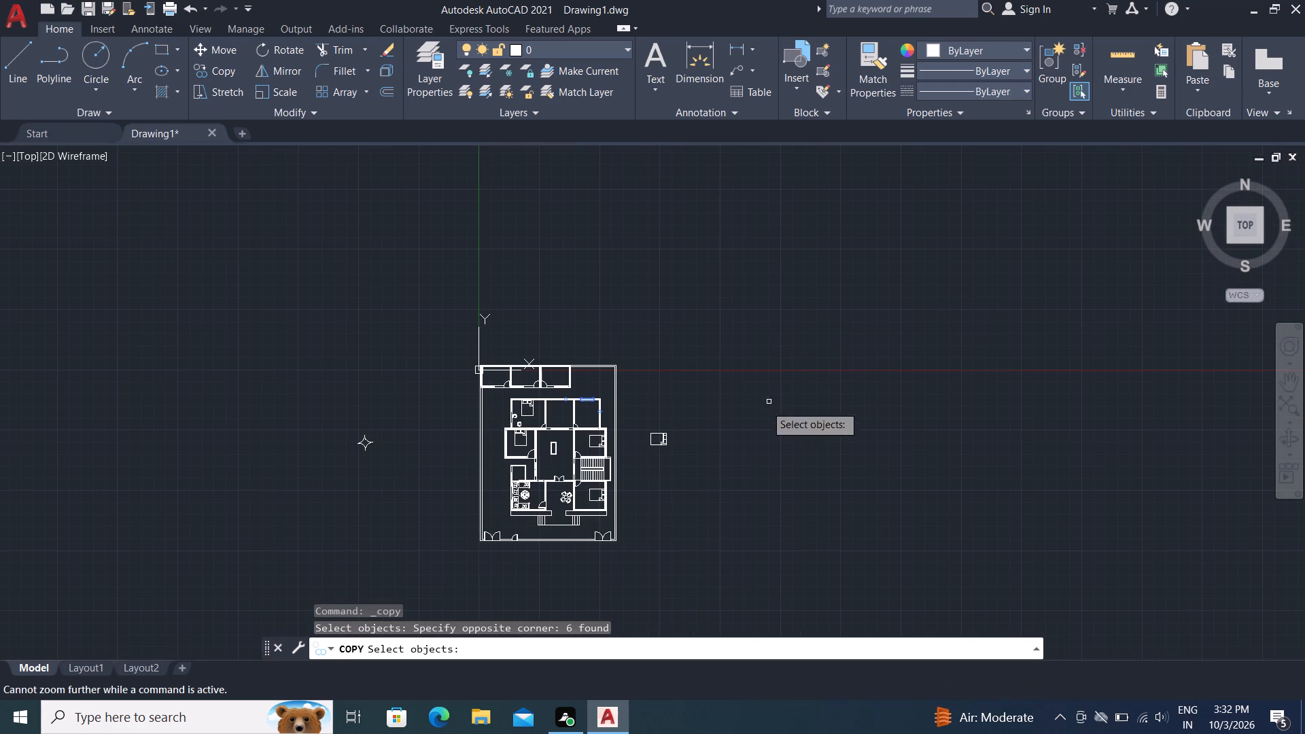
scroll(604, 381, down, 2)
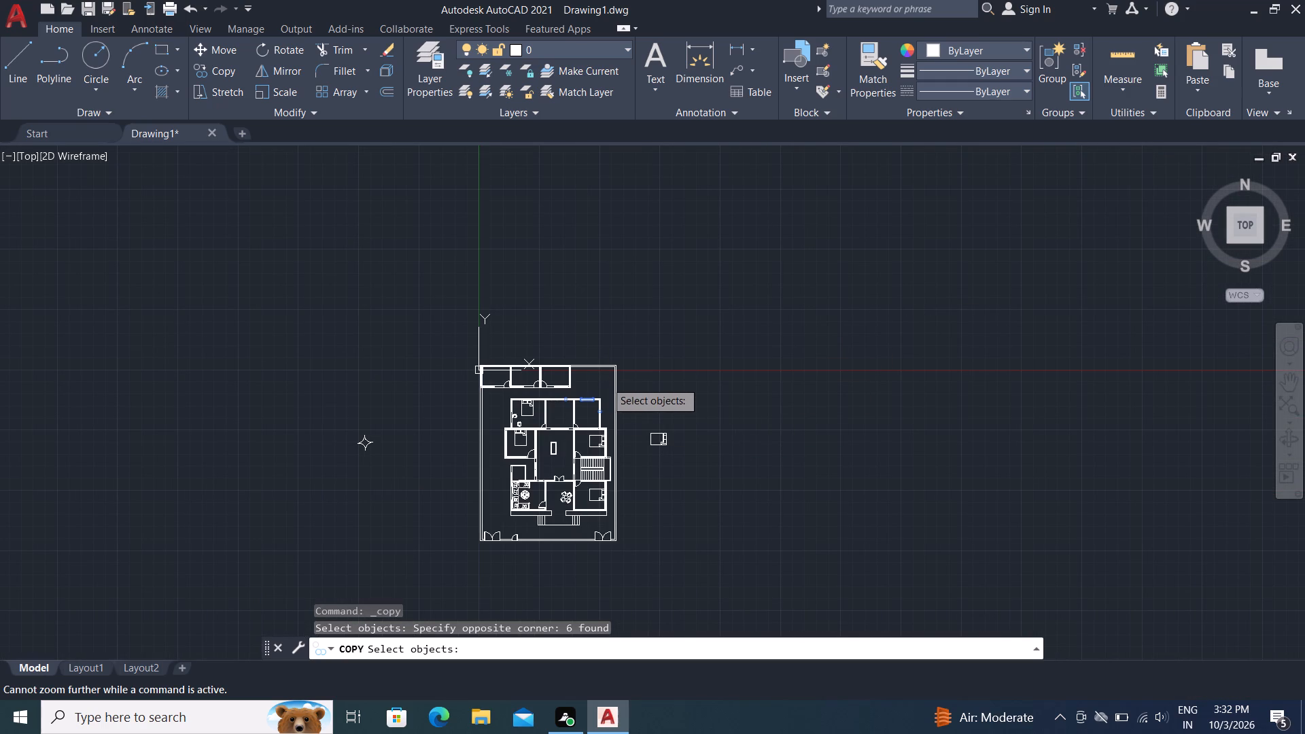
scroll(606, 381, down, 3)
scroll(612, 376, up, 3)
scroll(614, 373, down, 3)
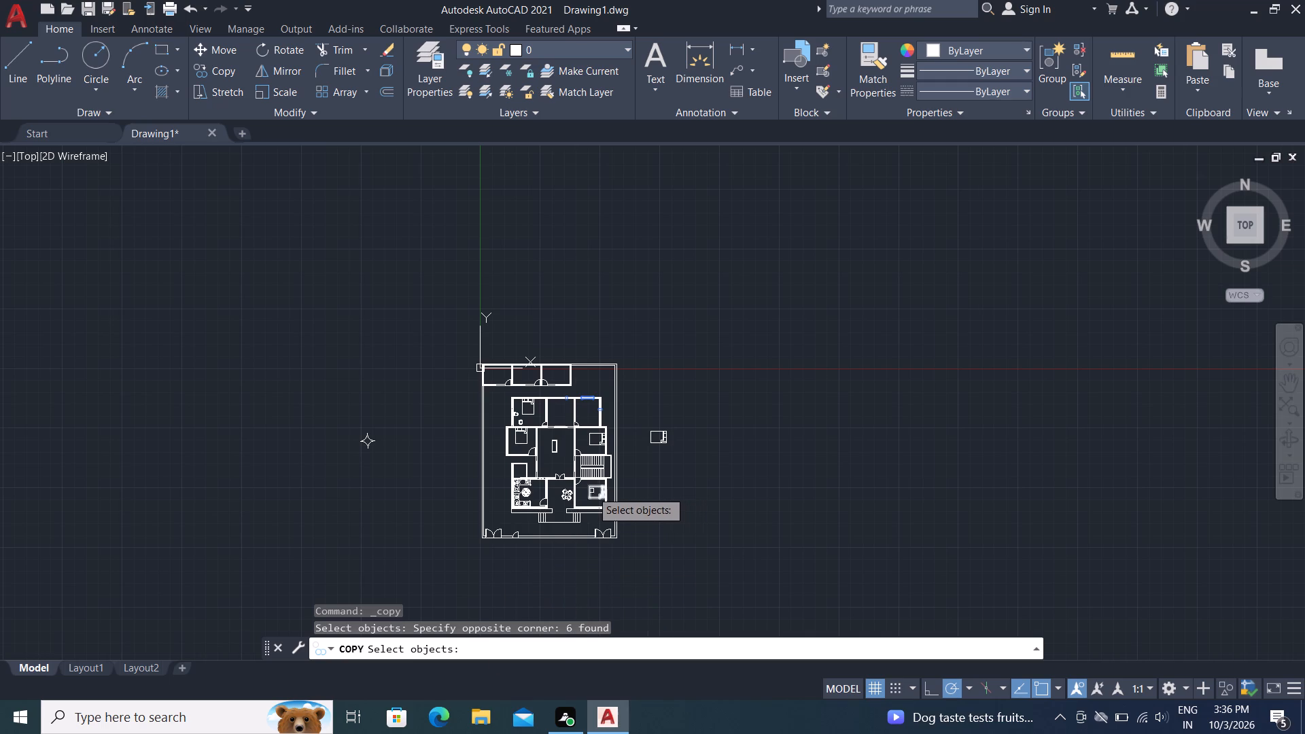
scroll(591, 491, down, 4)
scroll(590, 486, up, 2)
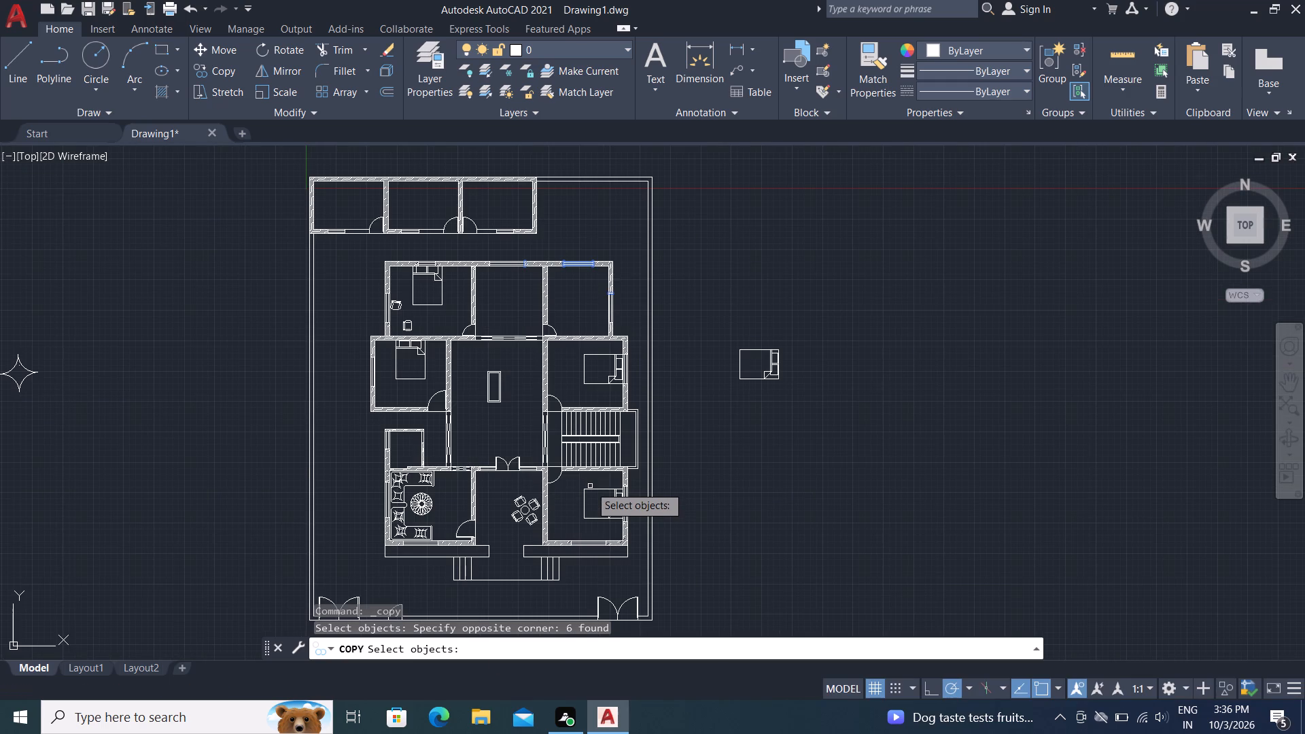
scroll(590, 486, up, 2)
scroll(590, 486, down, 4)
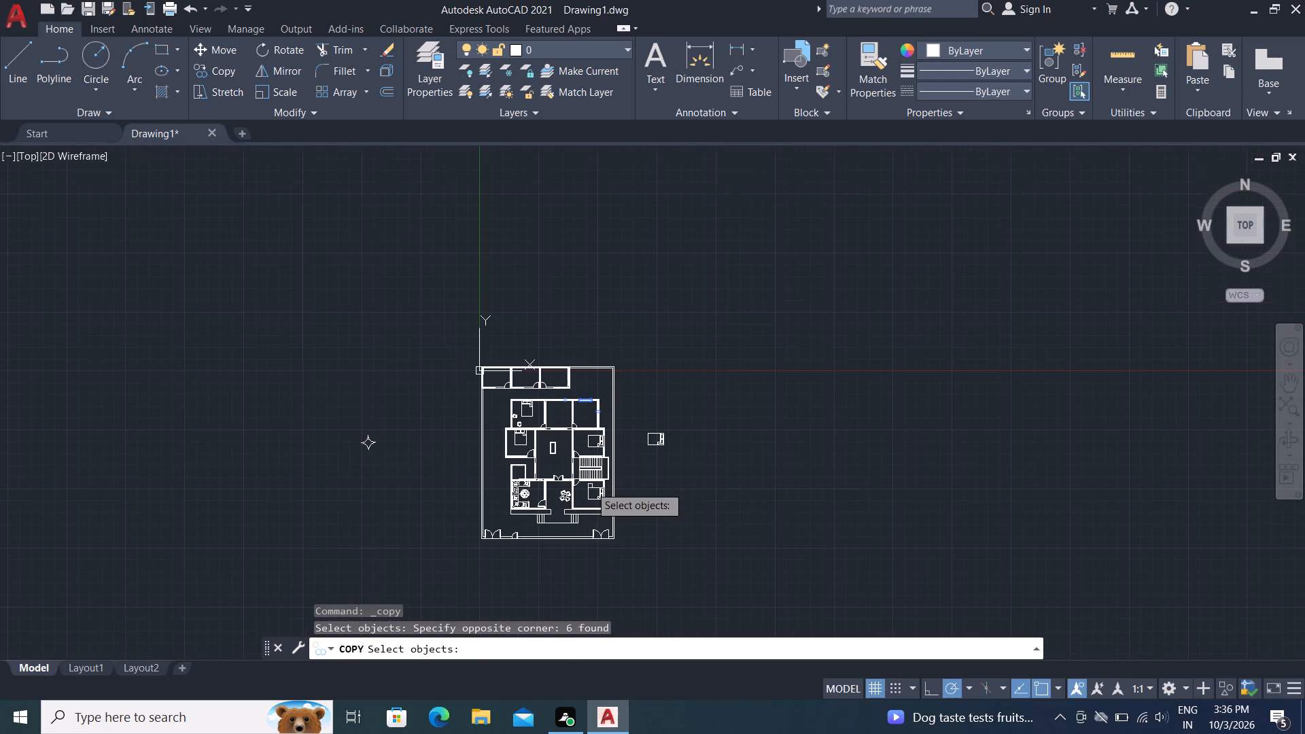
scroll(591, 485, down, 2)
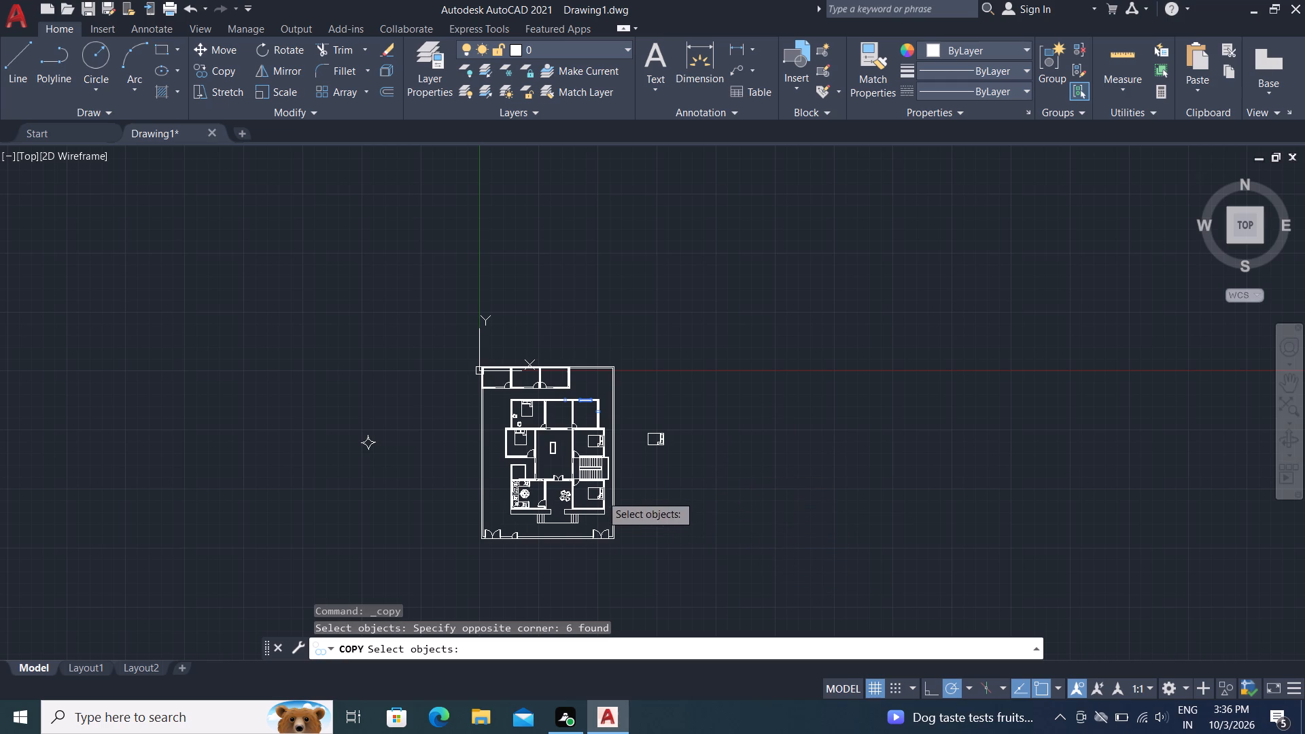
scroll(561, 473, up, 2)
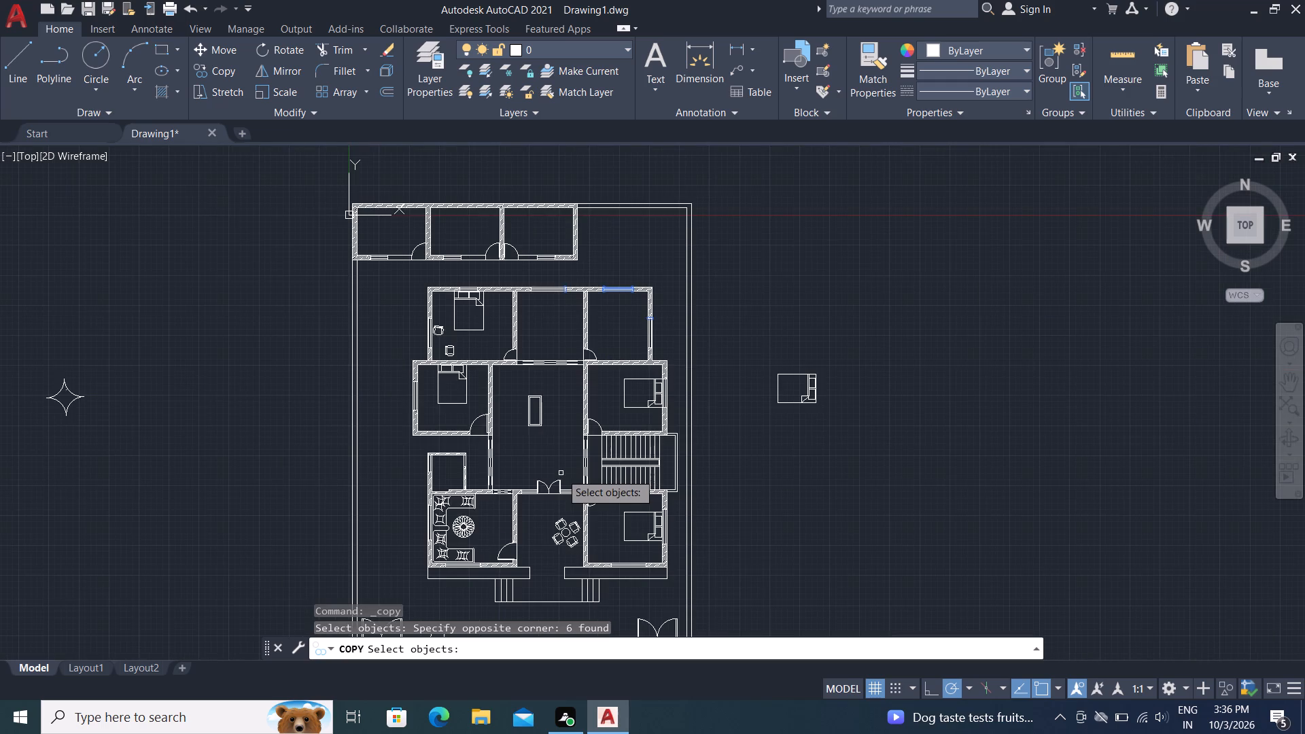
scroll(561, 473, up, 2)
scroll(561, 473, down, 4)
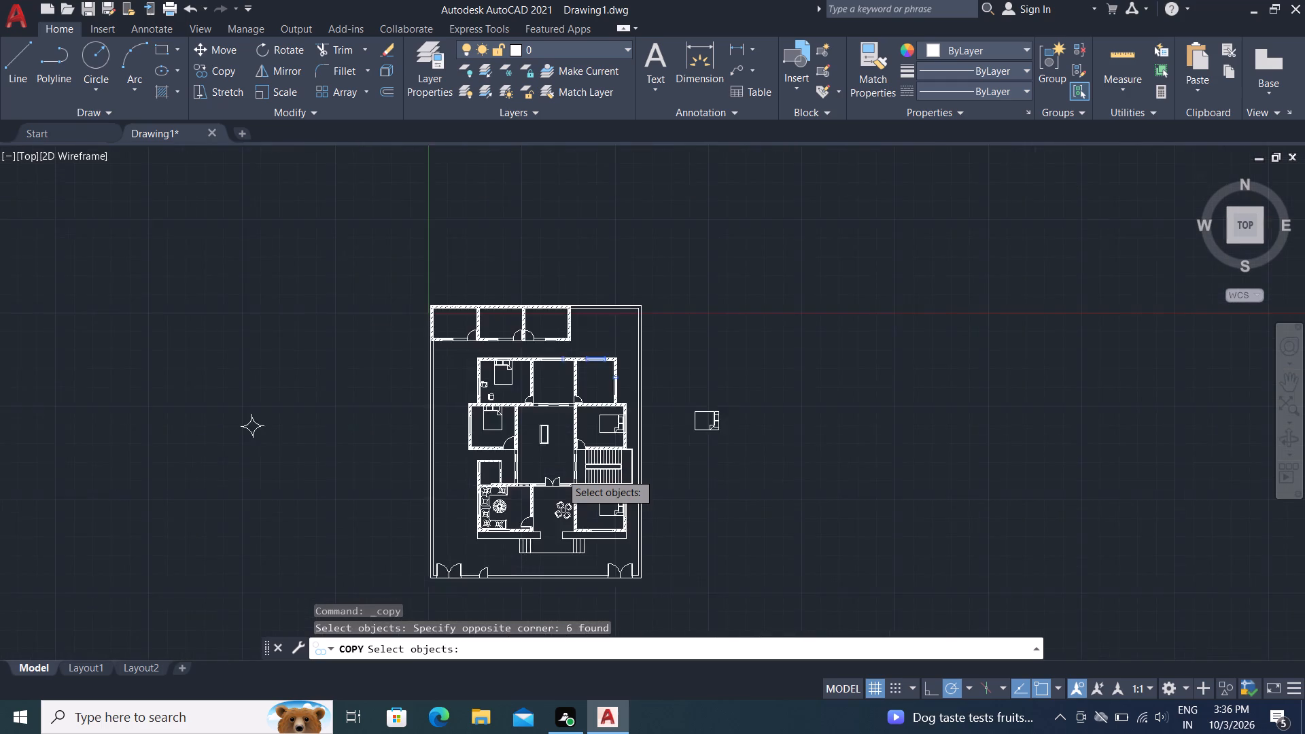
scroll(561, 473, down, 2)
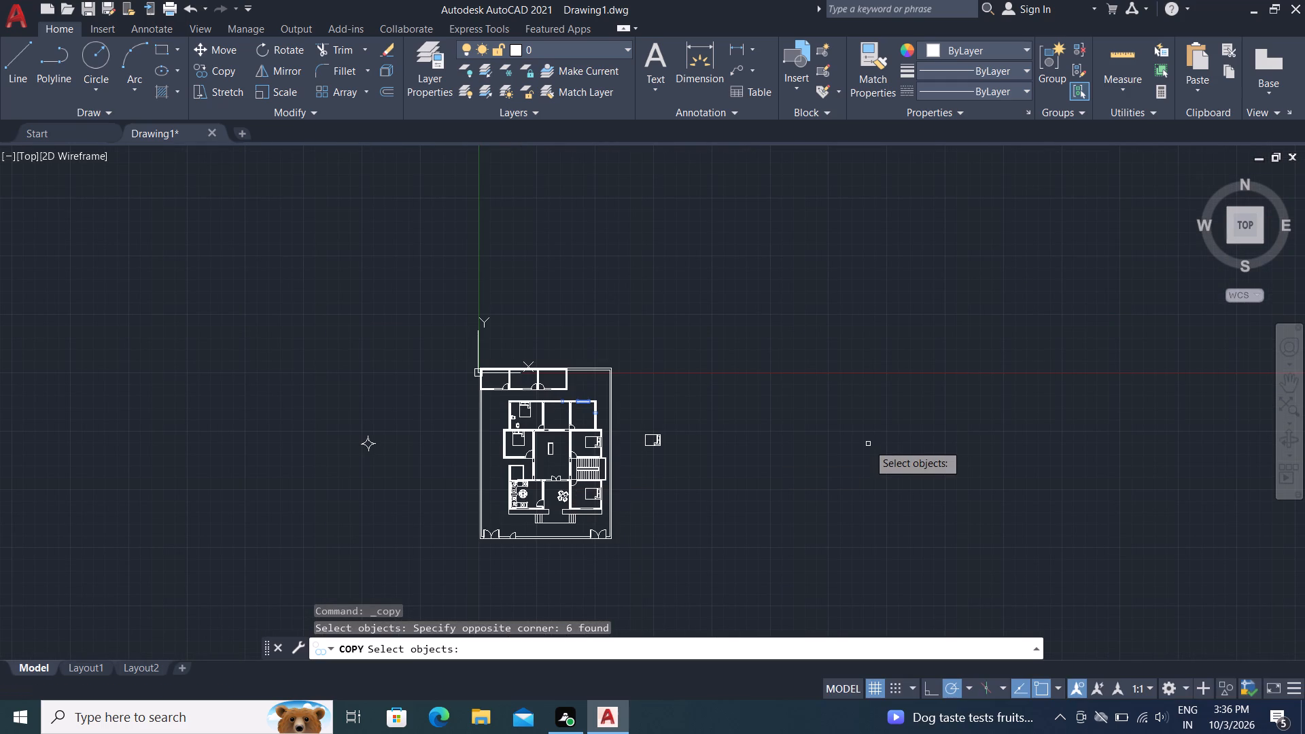
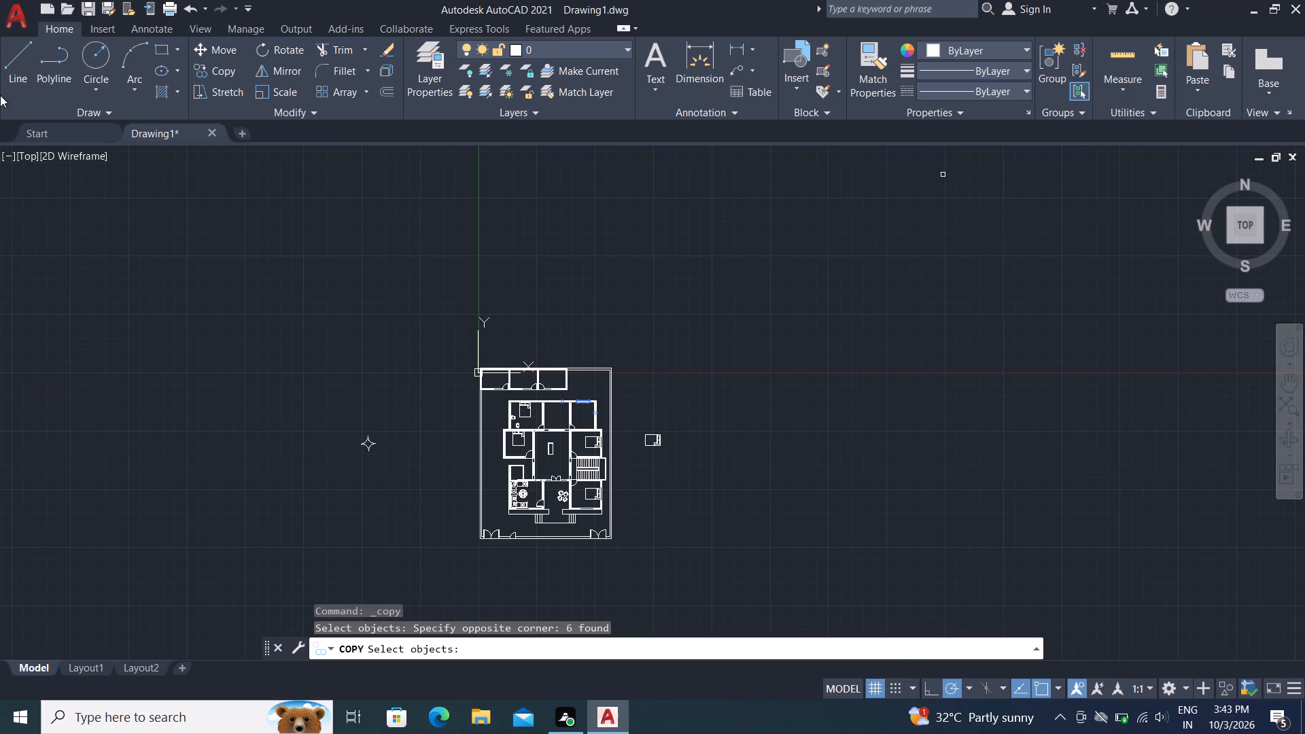
Add the last created object, the rectangular table in the central hall, to the Copy selection and finish selecting.
key(l)
key(space)
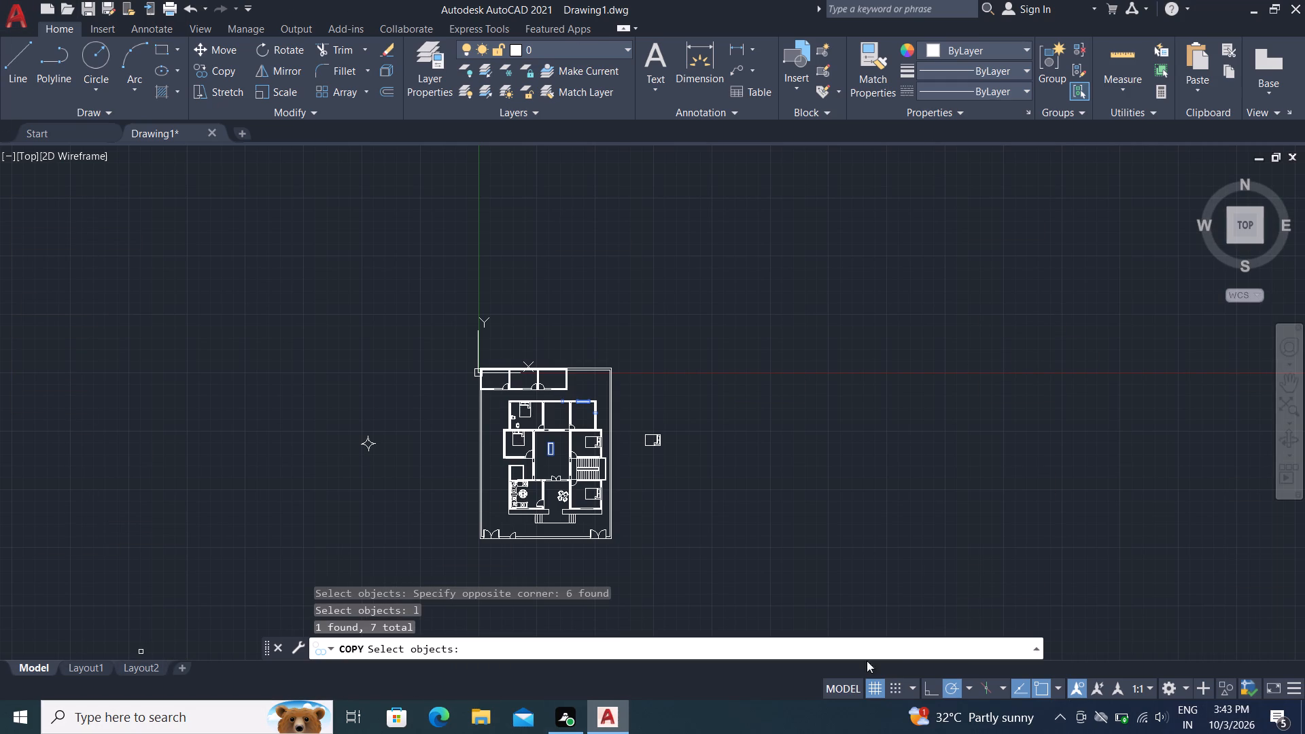
key(space)
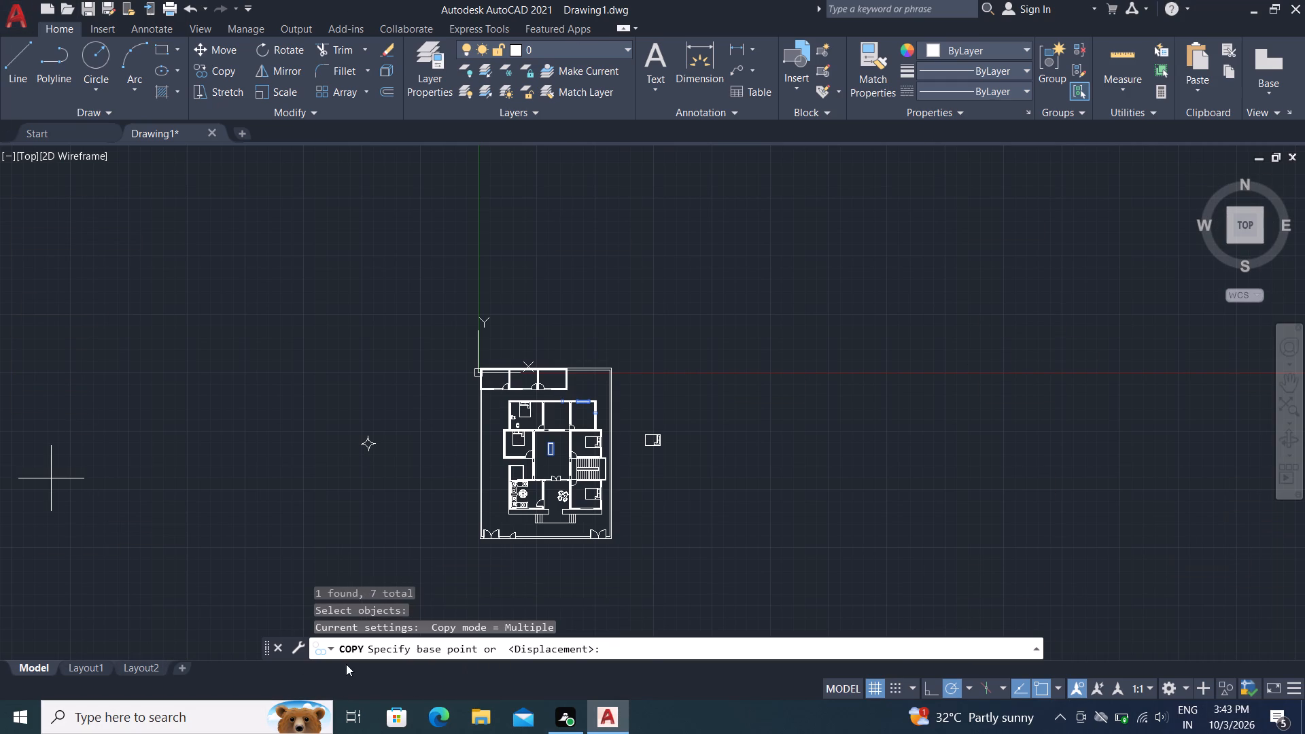
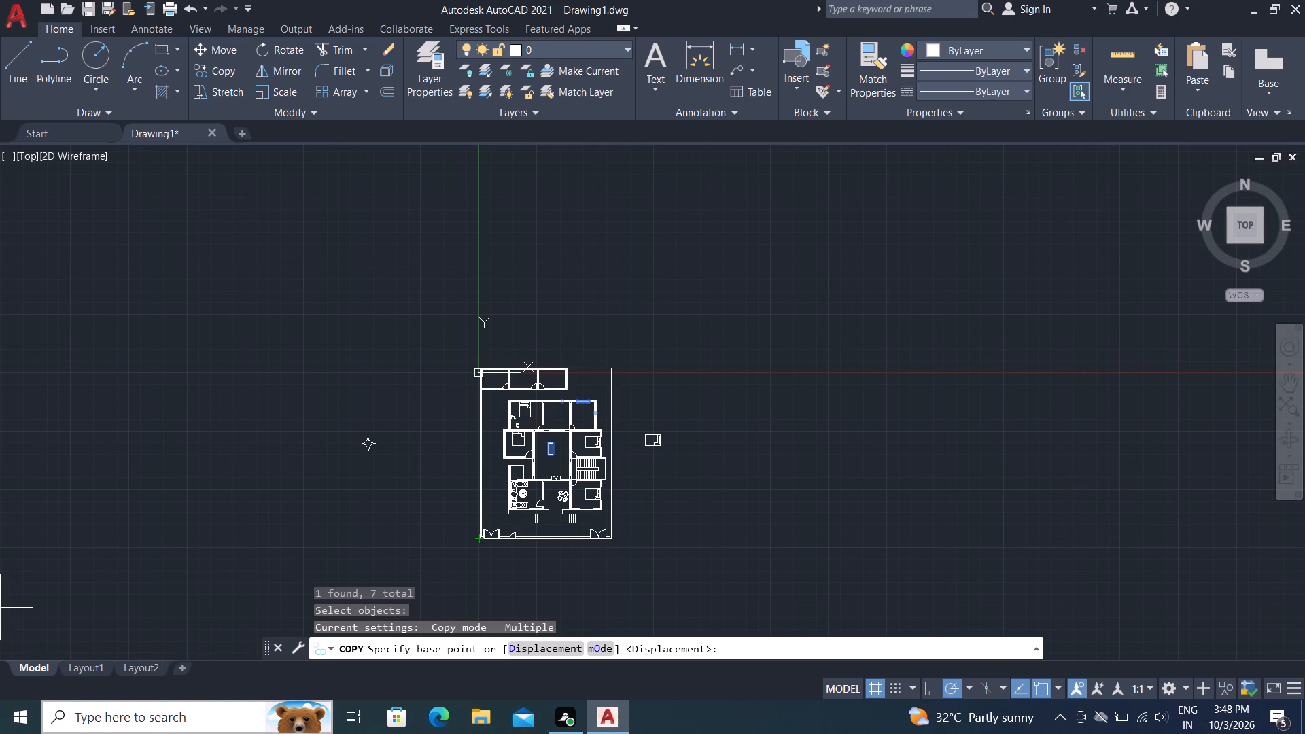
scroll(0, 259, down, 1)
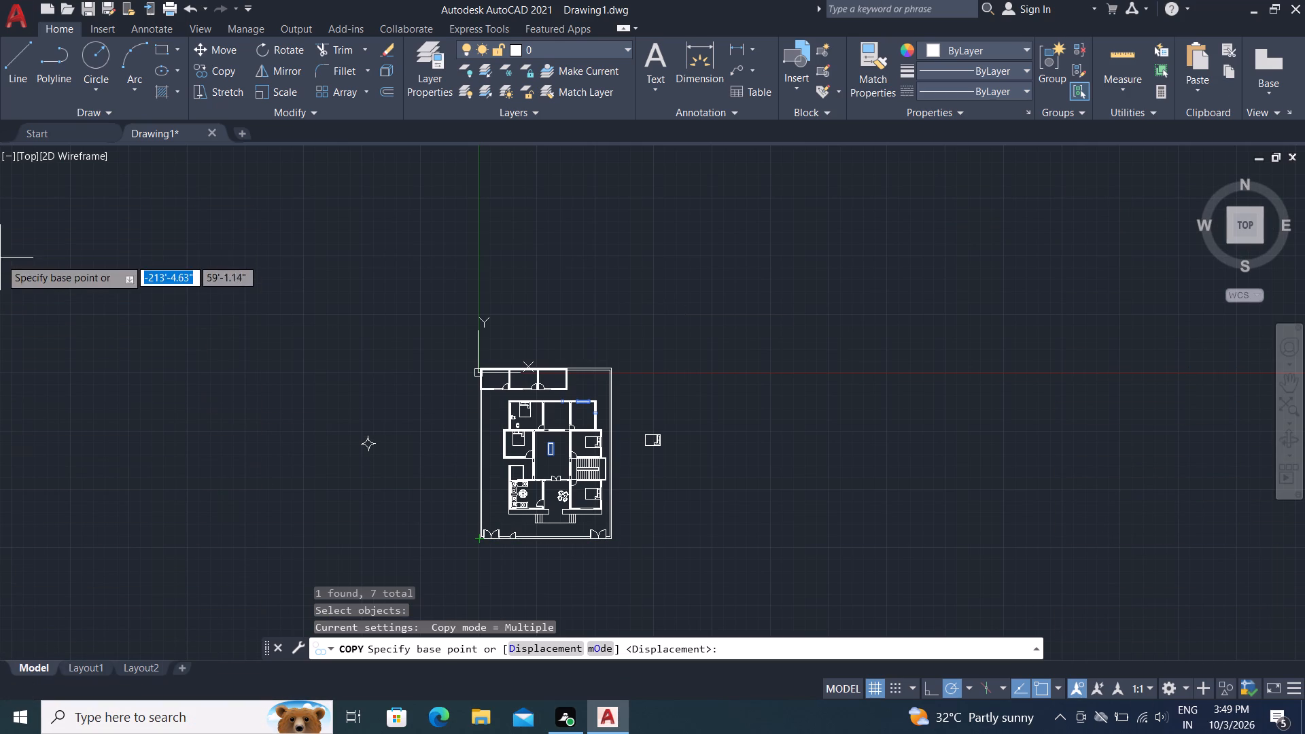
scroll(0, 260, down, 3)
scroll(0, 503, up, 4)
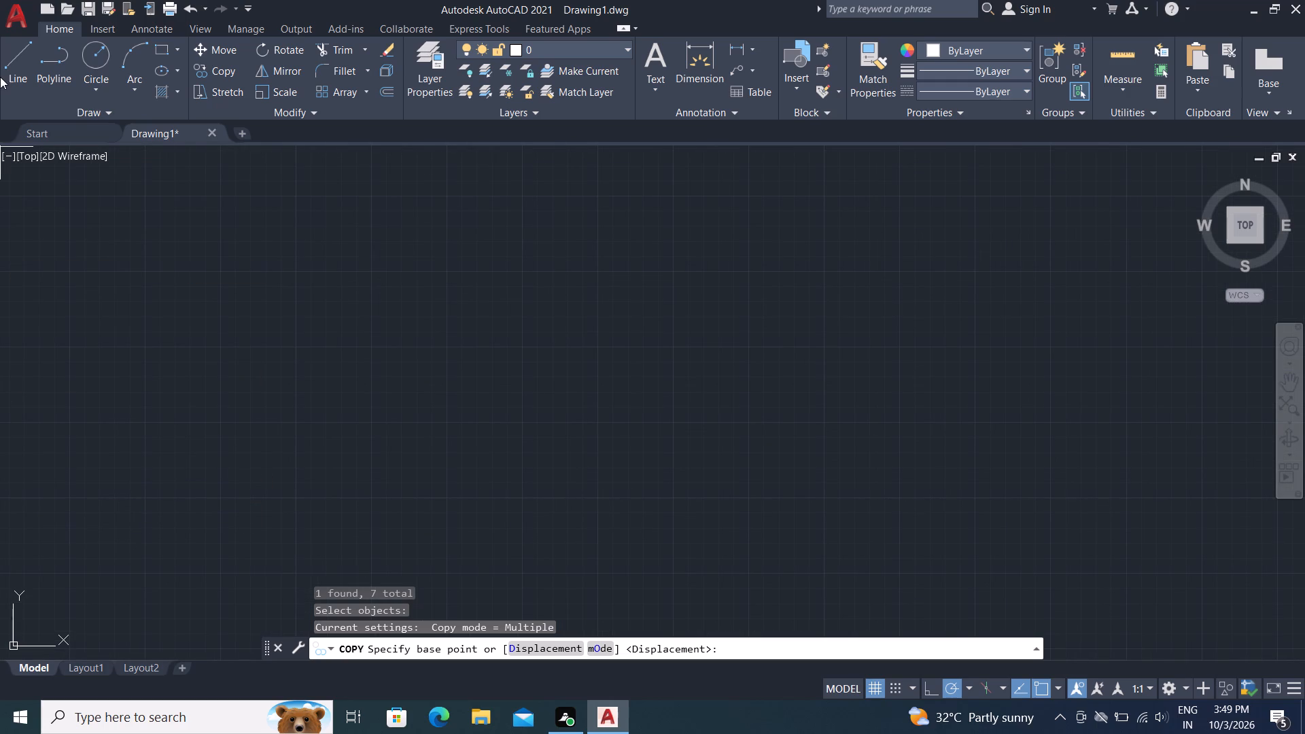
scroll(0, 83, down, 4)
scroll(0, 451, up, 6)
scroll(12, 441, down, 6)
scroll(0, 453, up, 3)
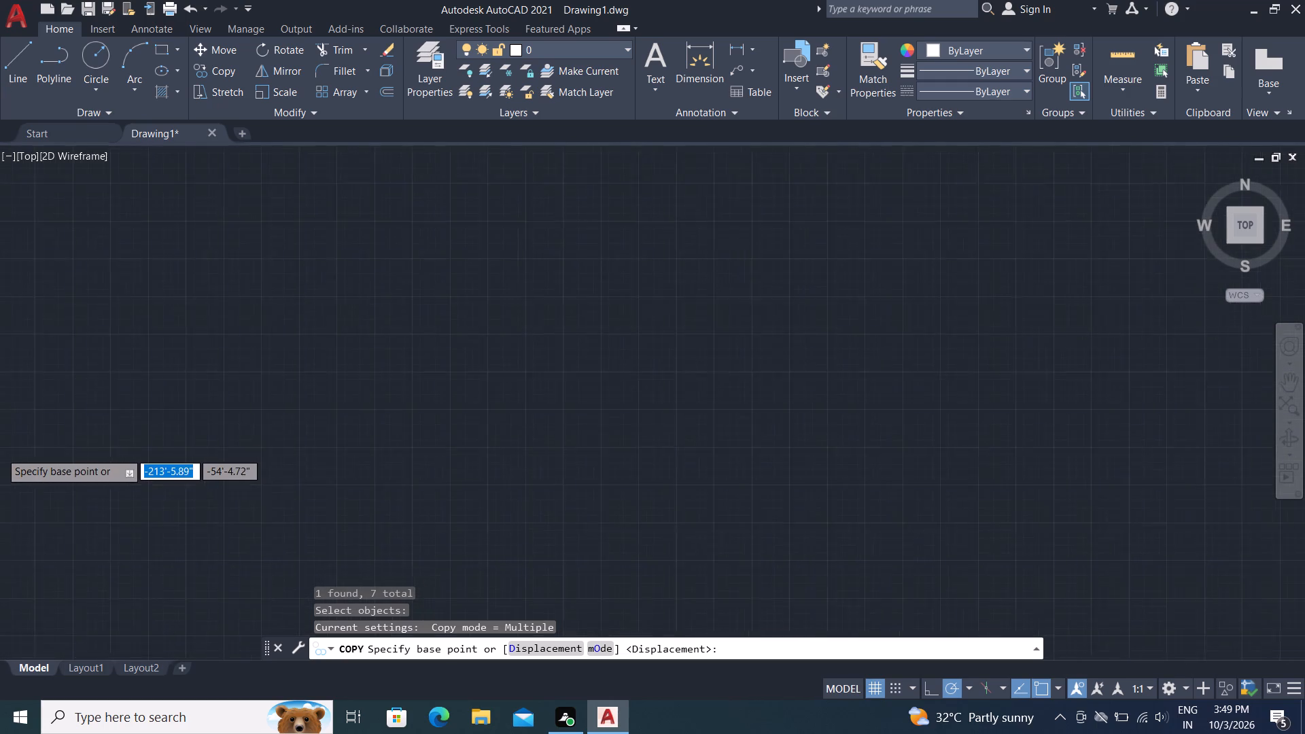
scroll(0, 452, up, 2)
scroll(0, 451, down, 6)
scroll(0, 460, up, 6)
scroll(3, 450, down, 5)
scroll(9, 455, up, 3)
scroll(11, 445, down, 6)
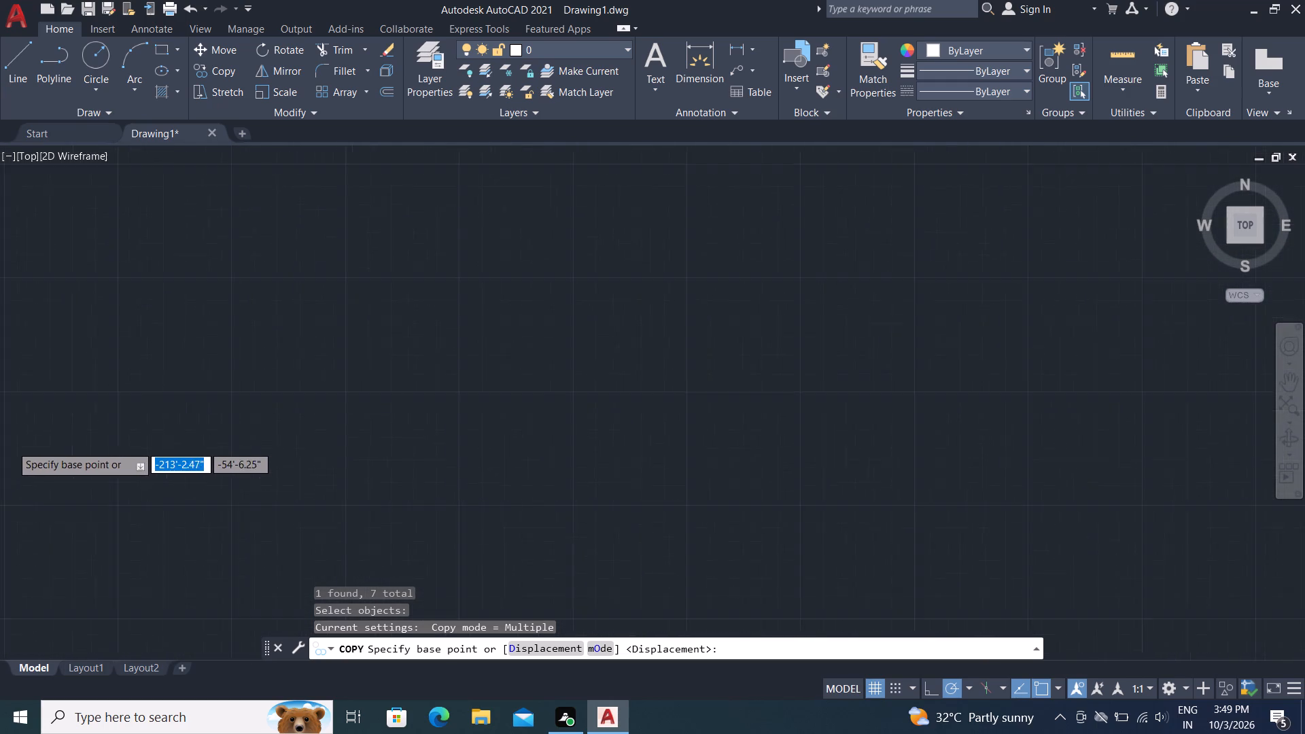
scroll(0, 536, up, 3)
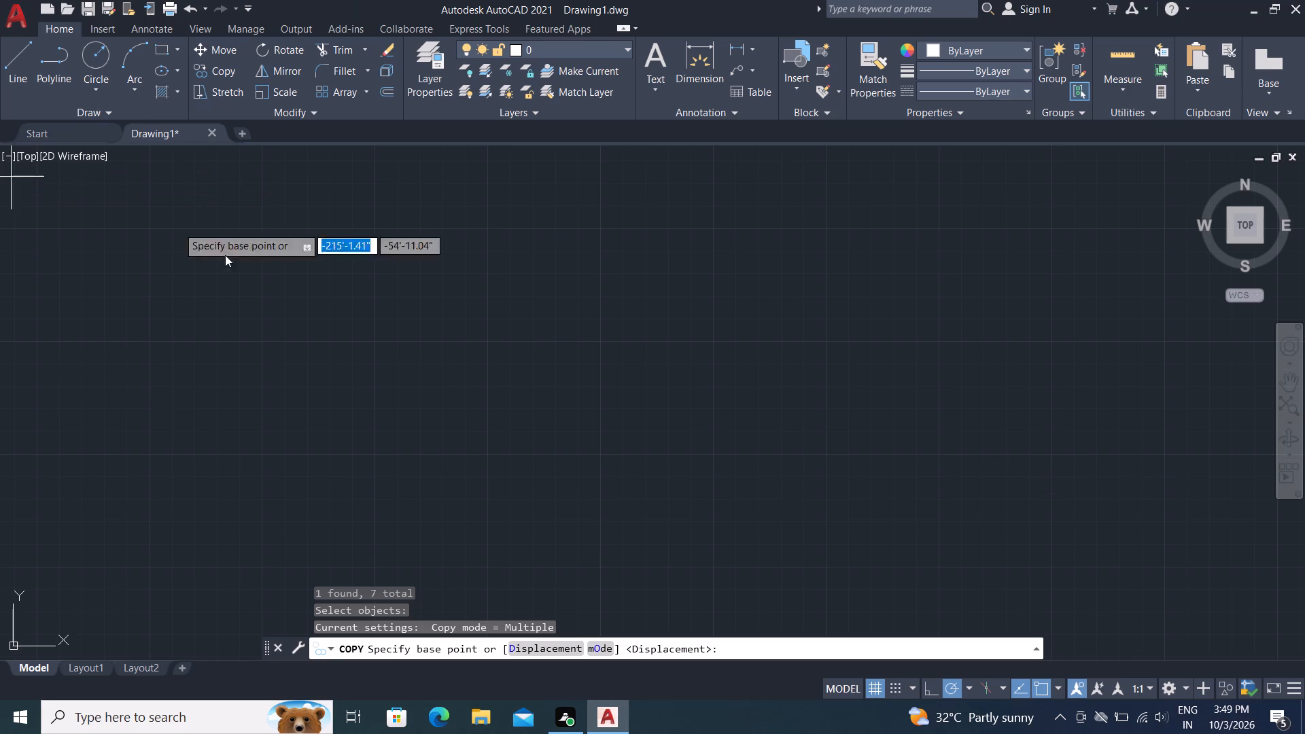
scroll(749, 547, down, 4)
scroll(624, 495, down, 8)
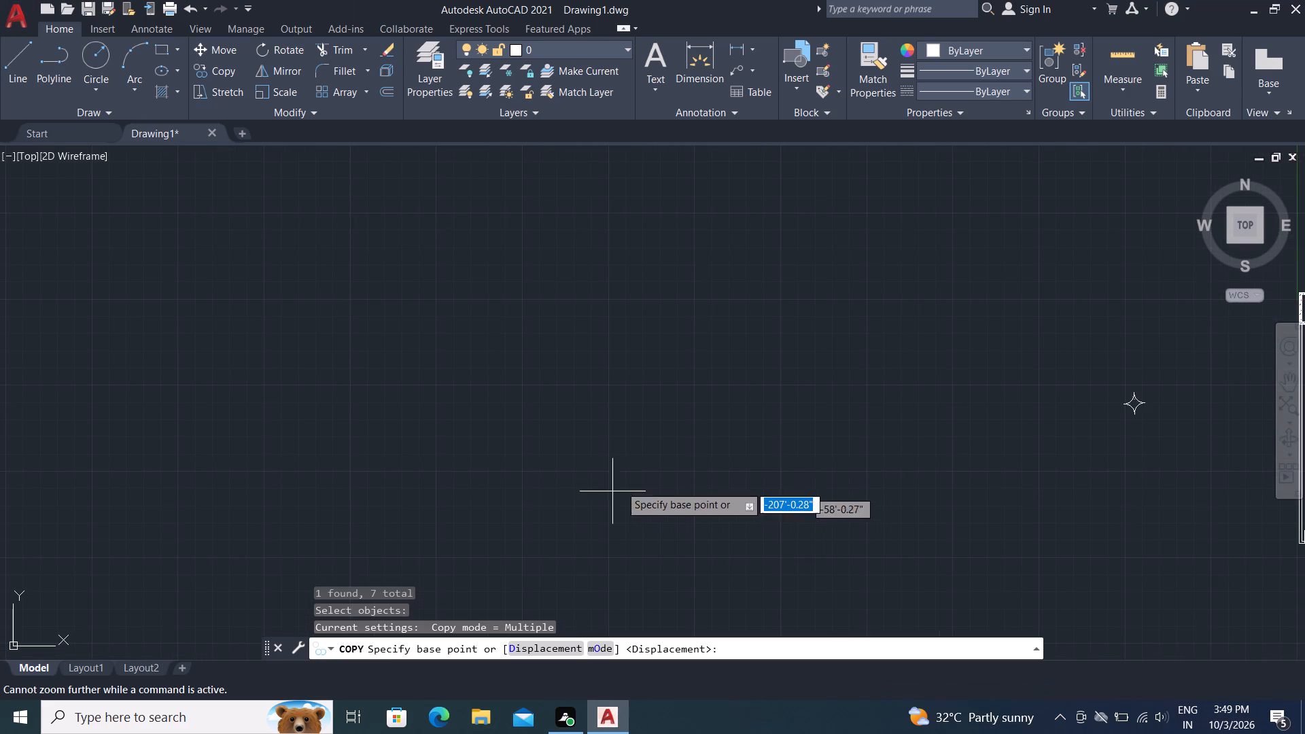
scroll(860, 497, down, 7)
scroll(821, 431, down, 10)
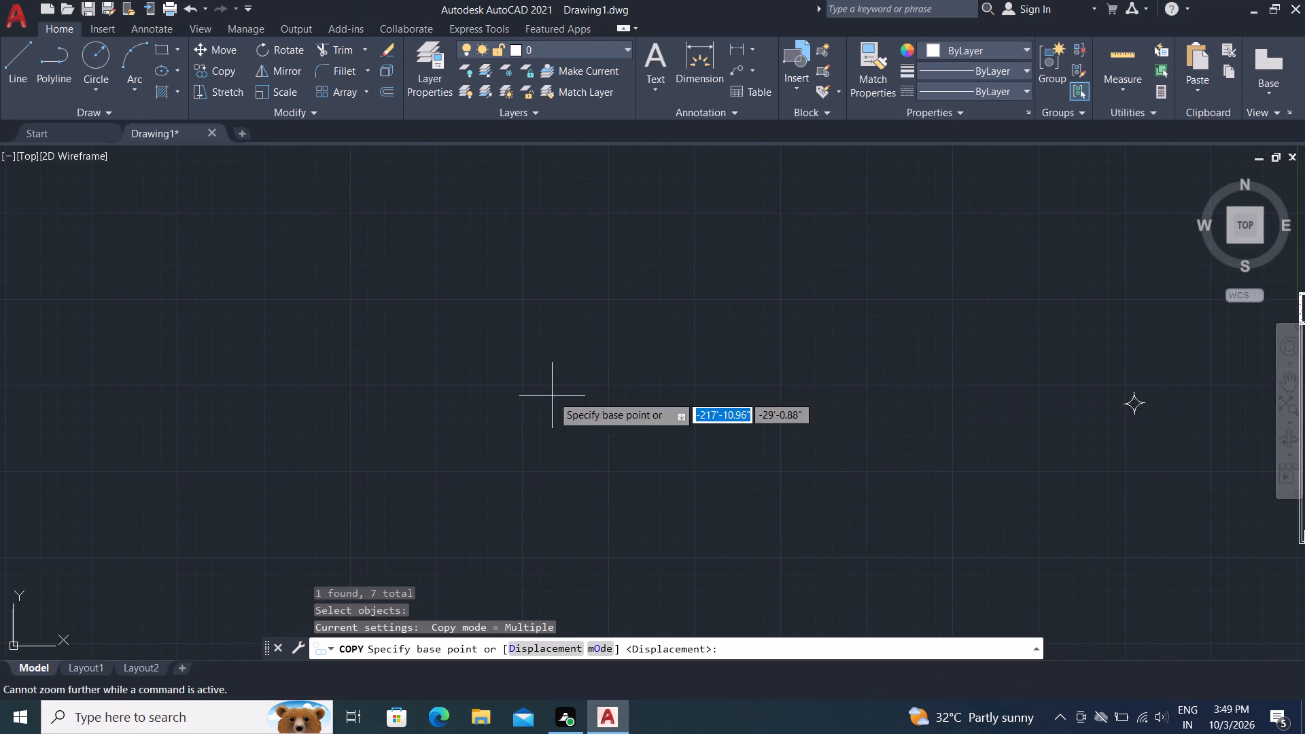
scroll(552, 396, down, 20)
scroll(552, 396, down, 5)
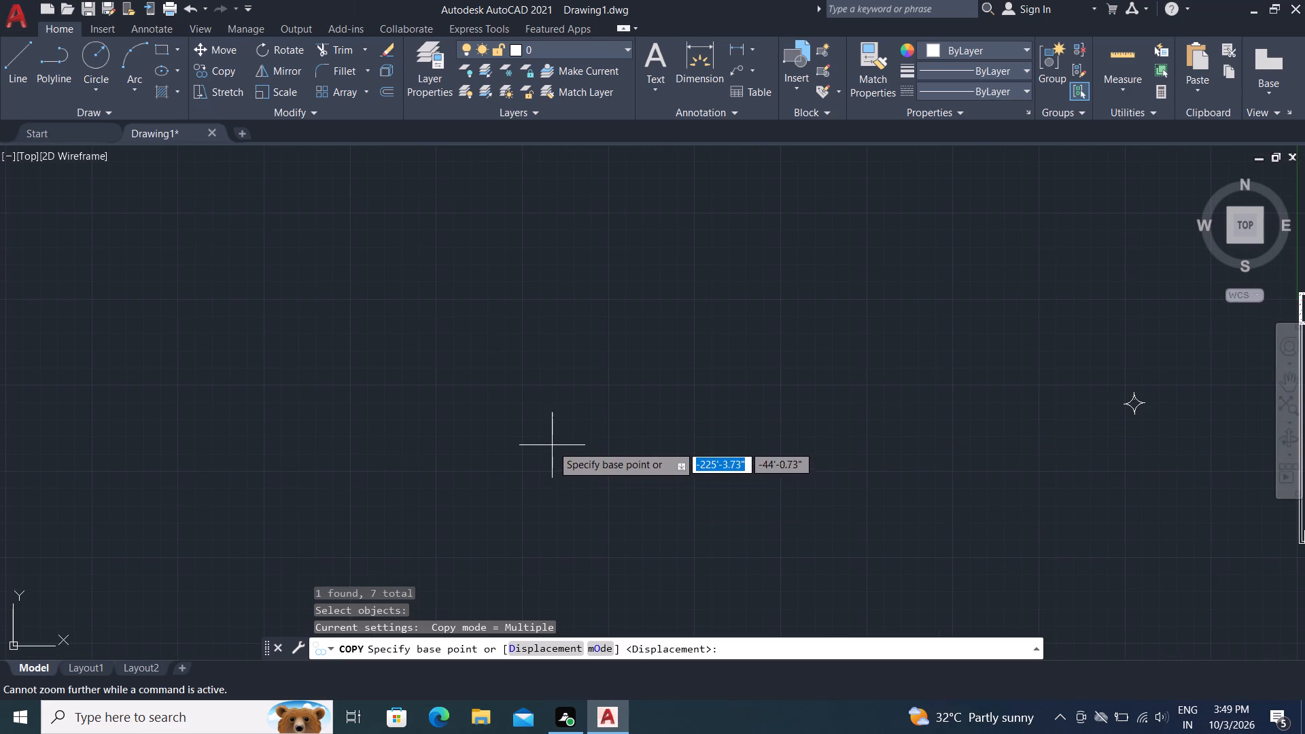
Restart Copy with the bedroom's right-facing chair and place two copies, one below the other, in the central hall west of the rectangular table.
middle_drag(929, 385, 476, 316)
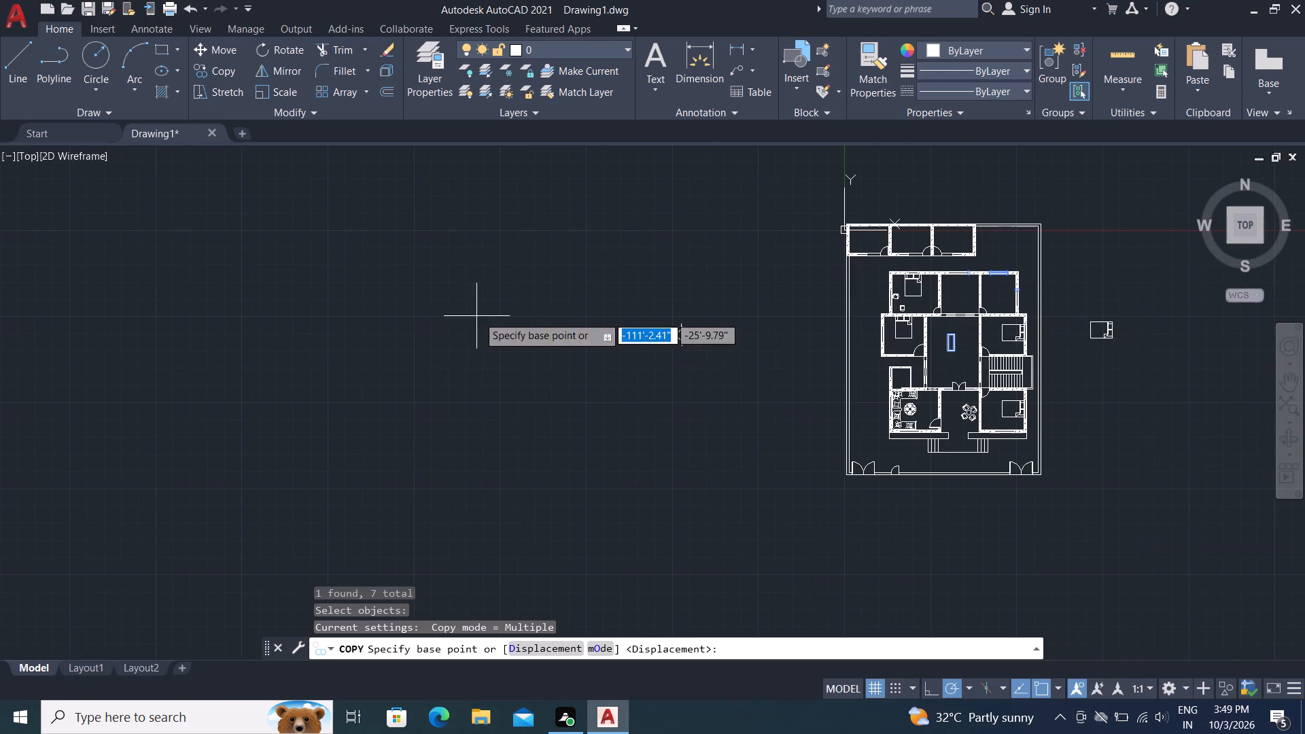
middle_drag(881, 340, 798, 355)
scroll(872, 363, up, 4)
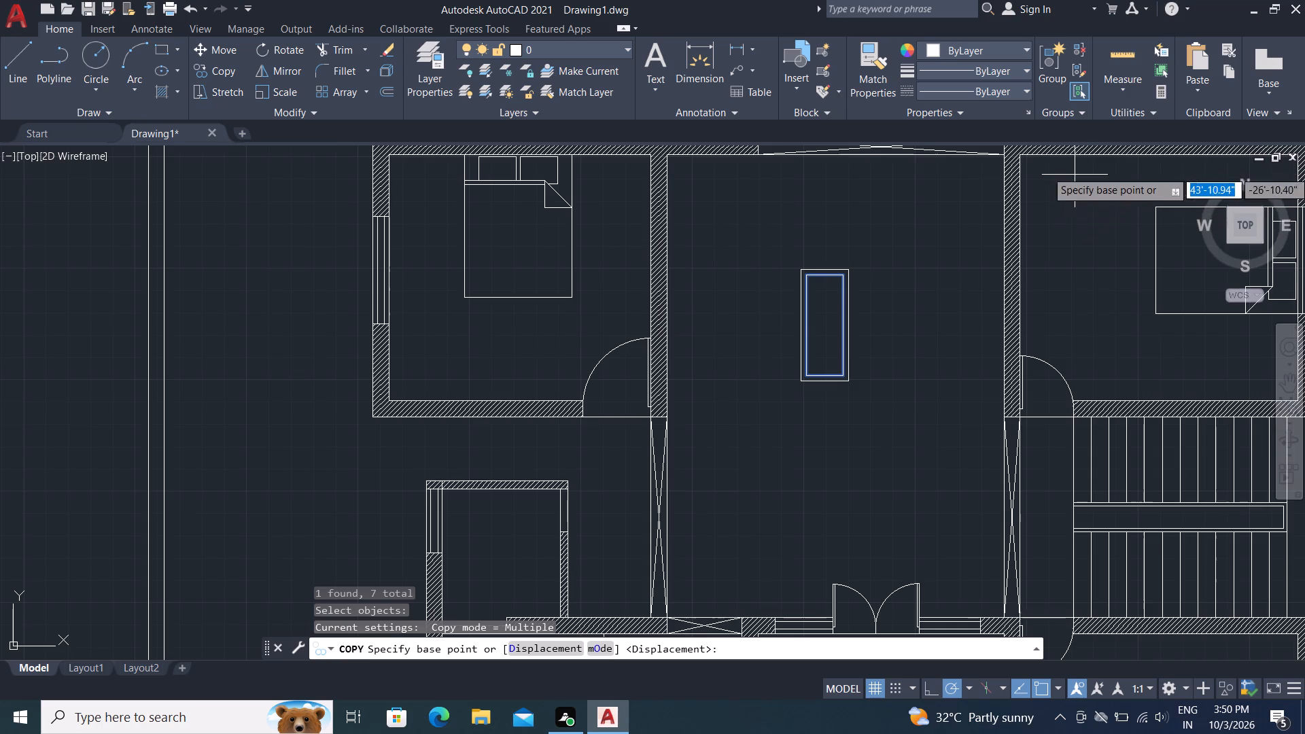
scroll(930, 256, down, 1)
scroll(921, 214, up, 1)
middle_drag(921, 278, 918, 360)
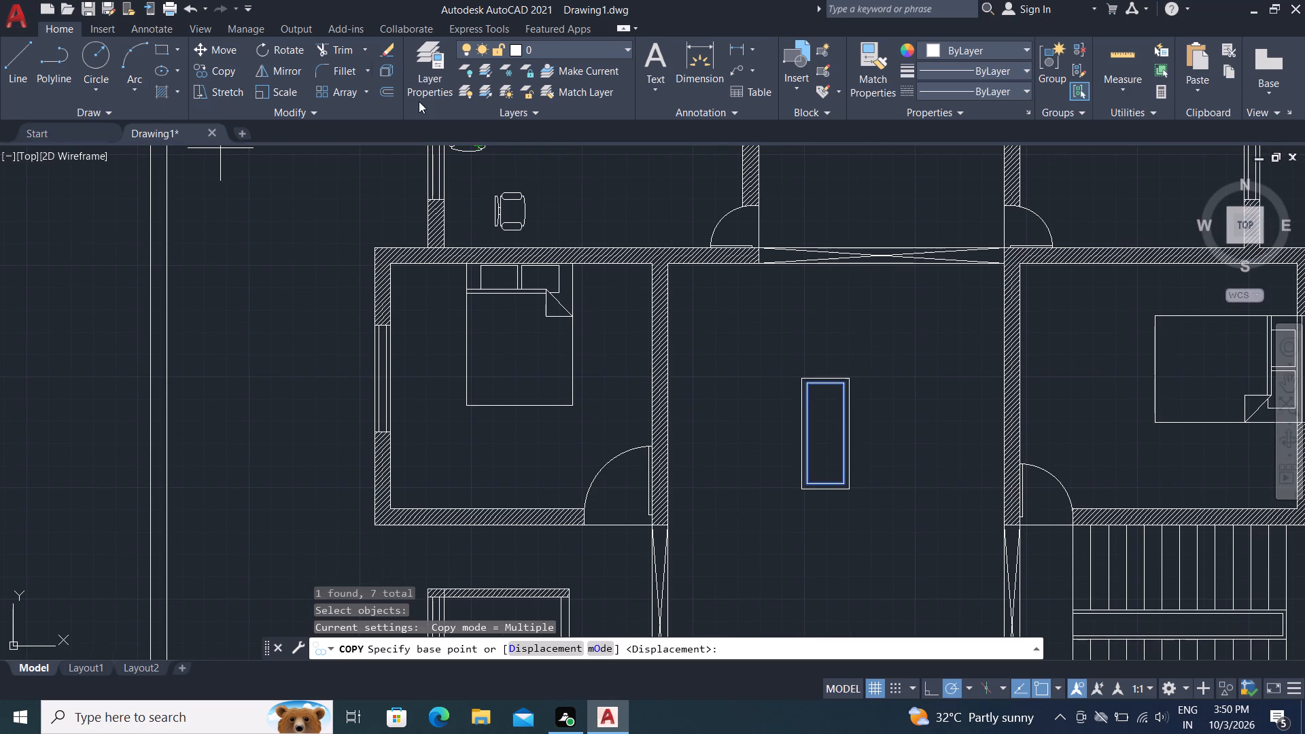
click(213, 69)
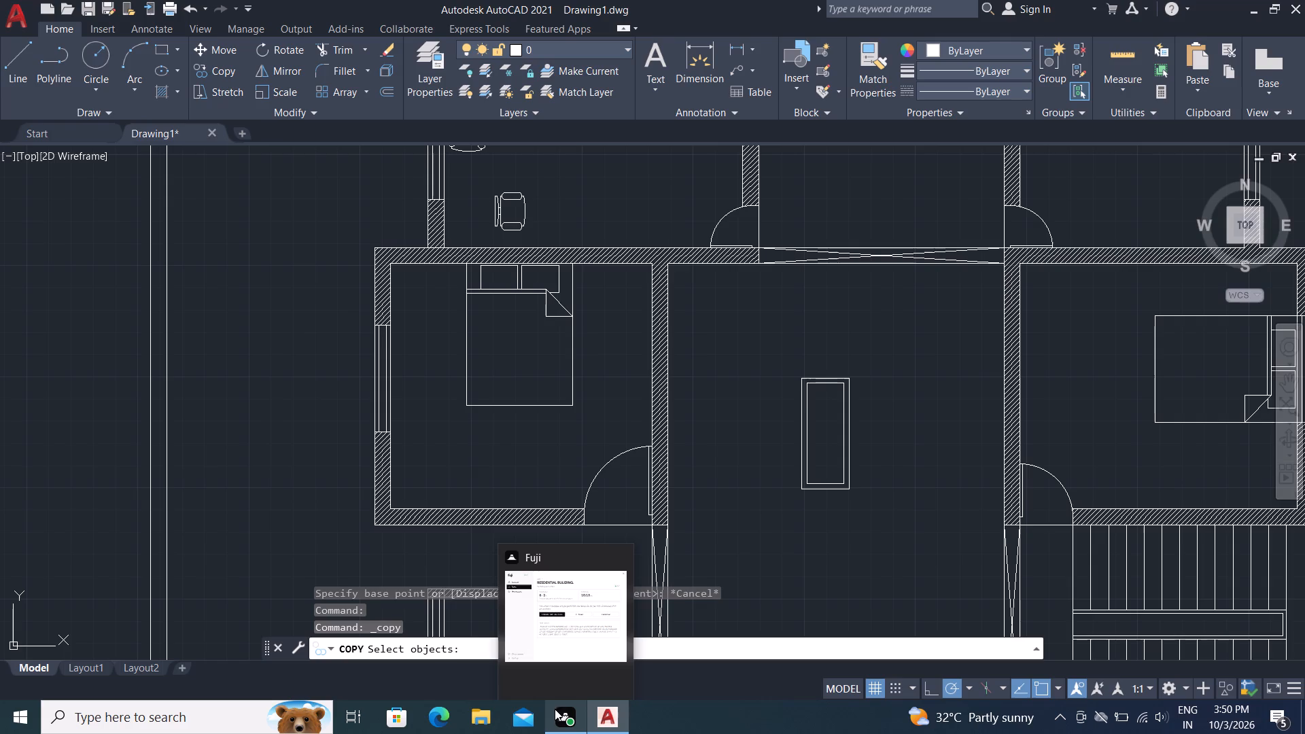
click(503, 196)
scroll(505, 196, up, 1)
right_click(505, 196)
click(504, 196)
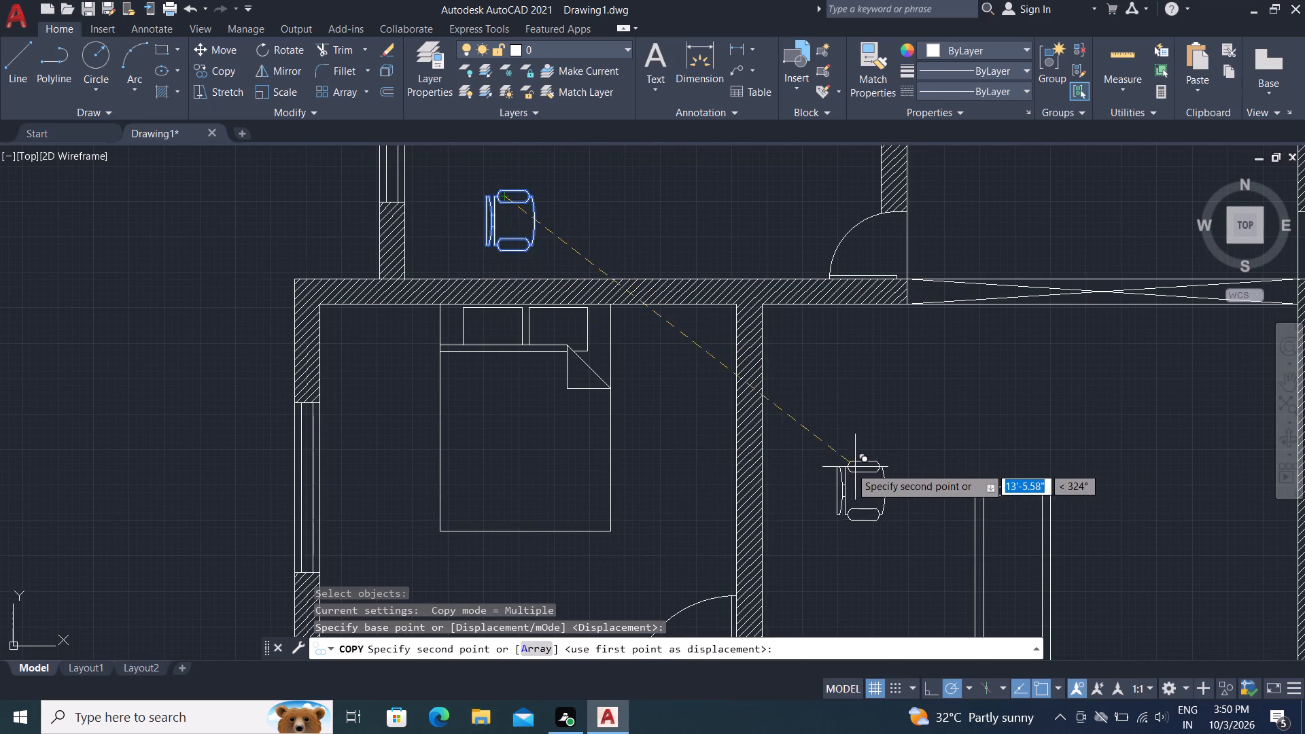
click(857, 432)
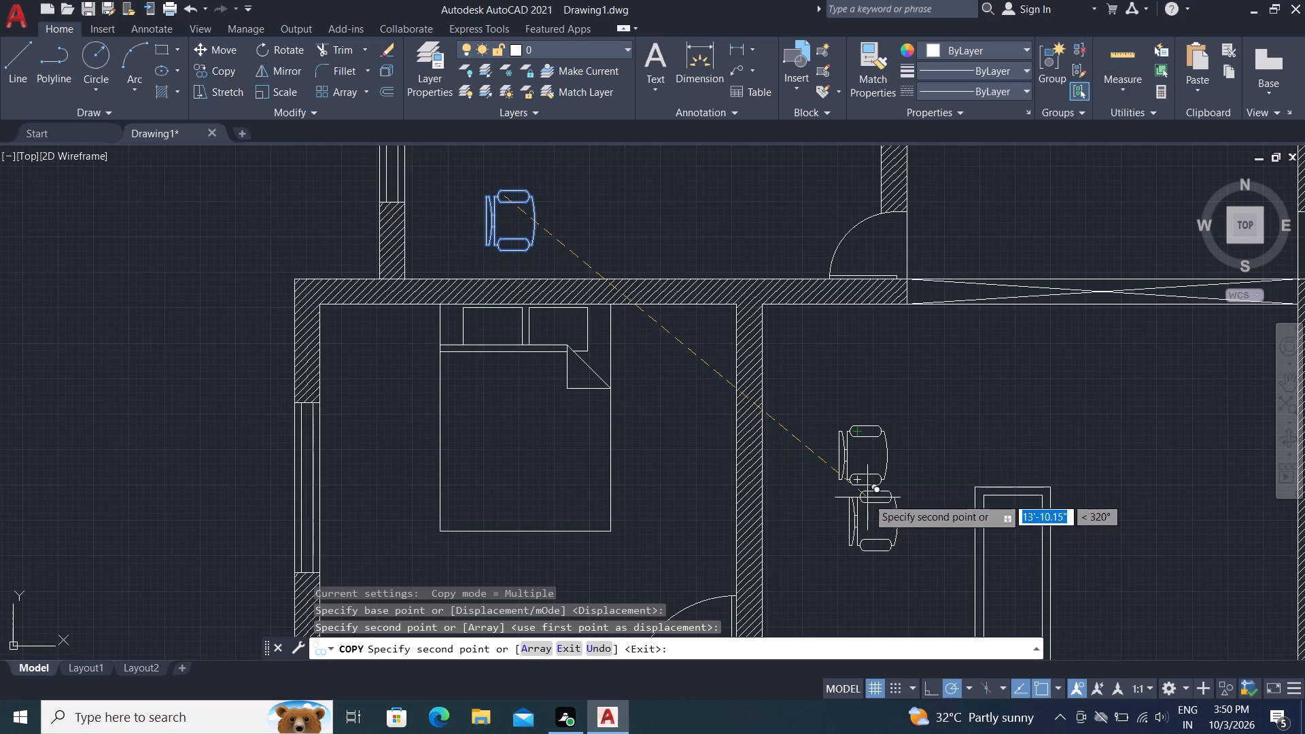
click(864, 495)
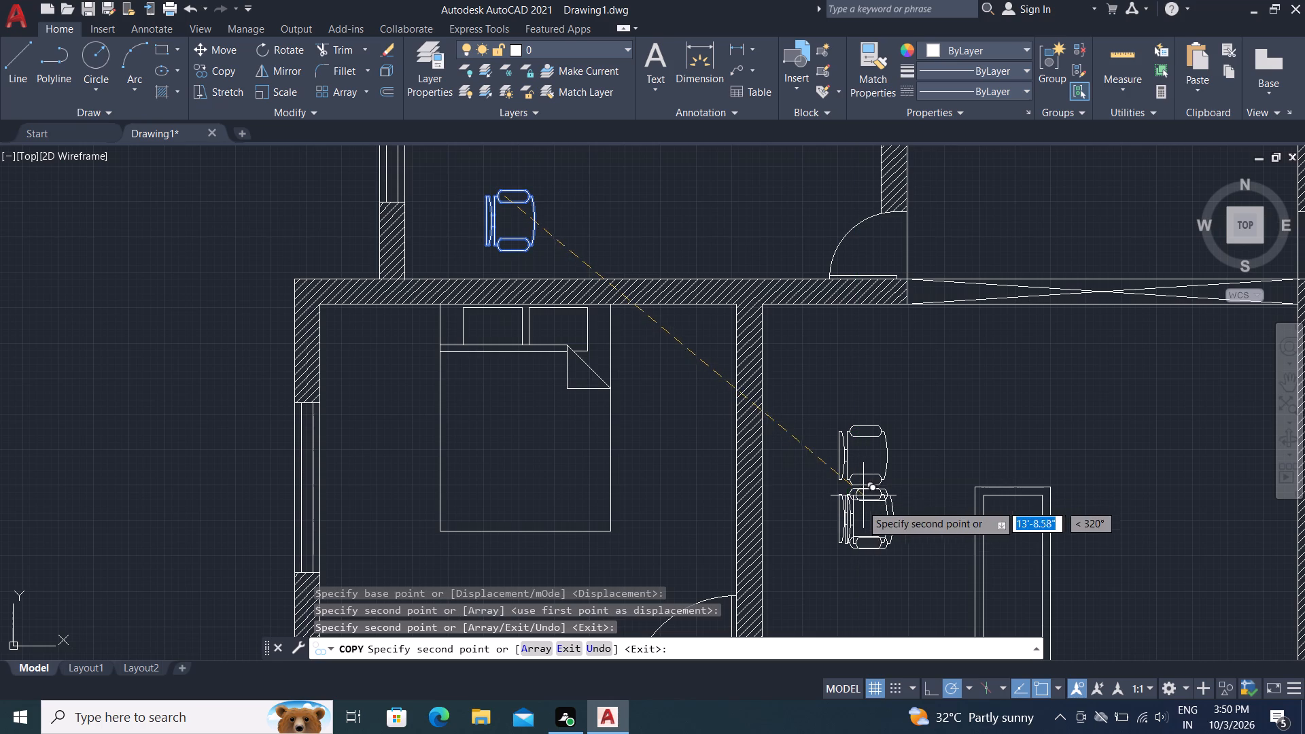
Place three more chair copies directly below, extending the column beside the hall table to five chairs.
middle_drag(860, 563, 884, 236)
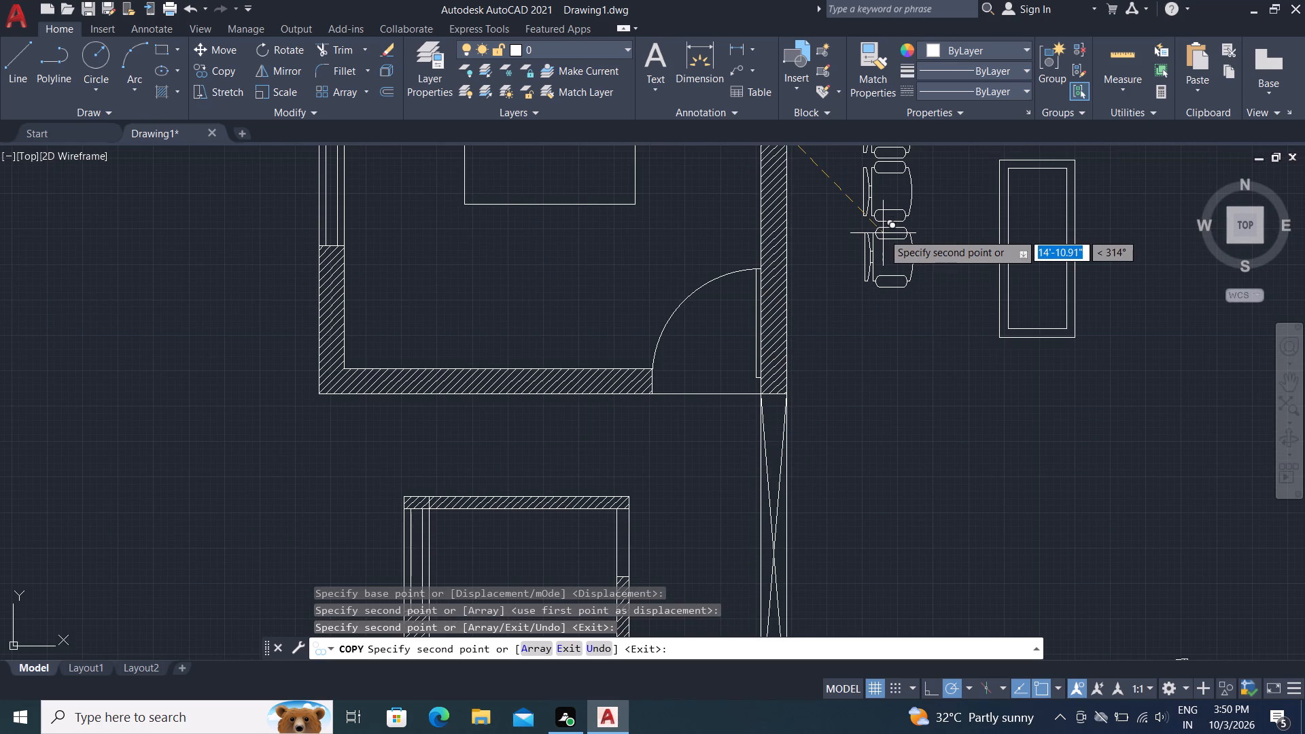
scroll(882, 231, up, 2)
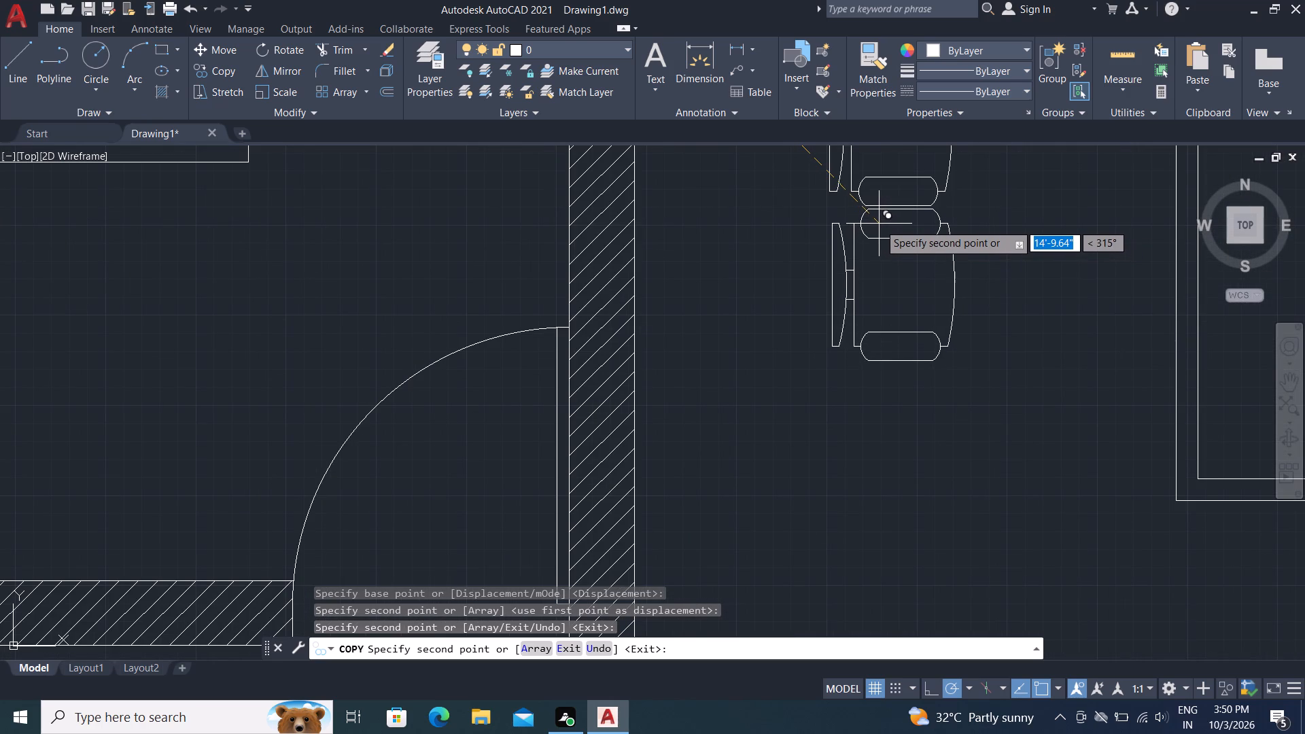
click(875, 224)
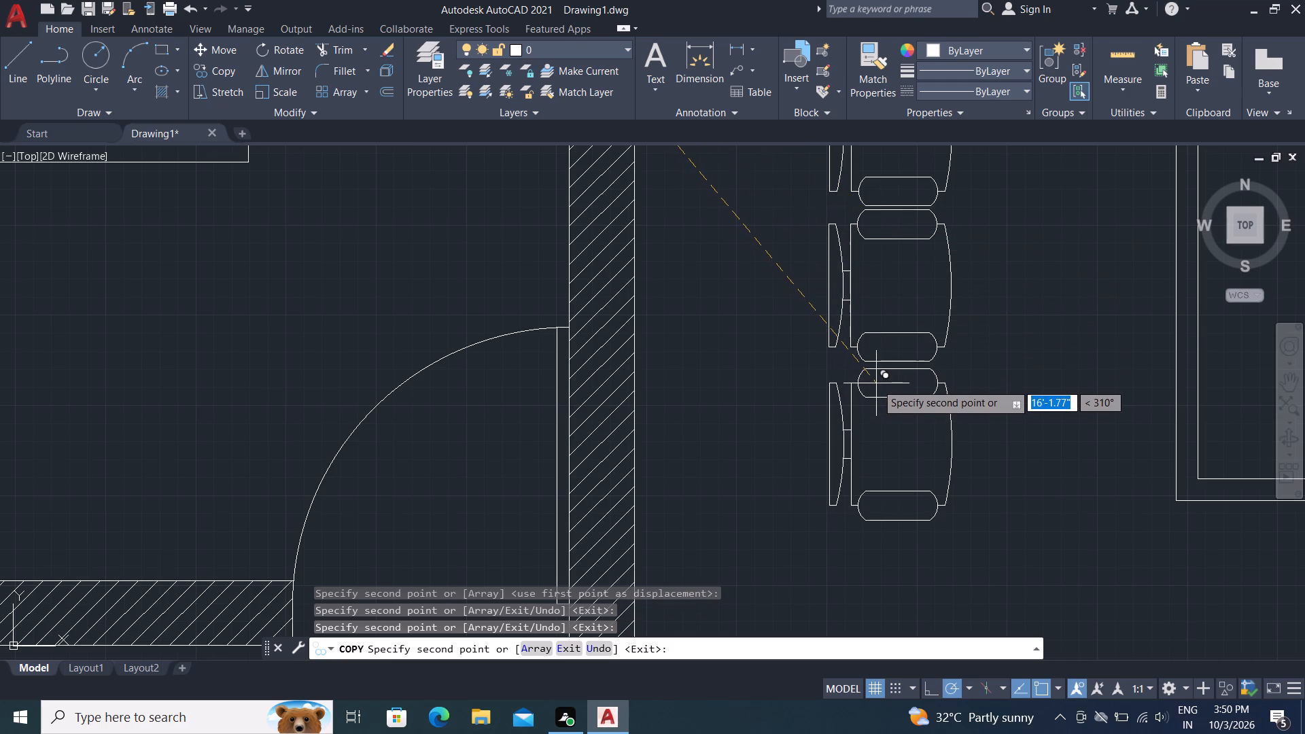
click(876, 383)
scroll(1087, 567, down, 2)
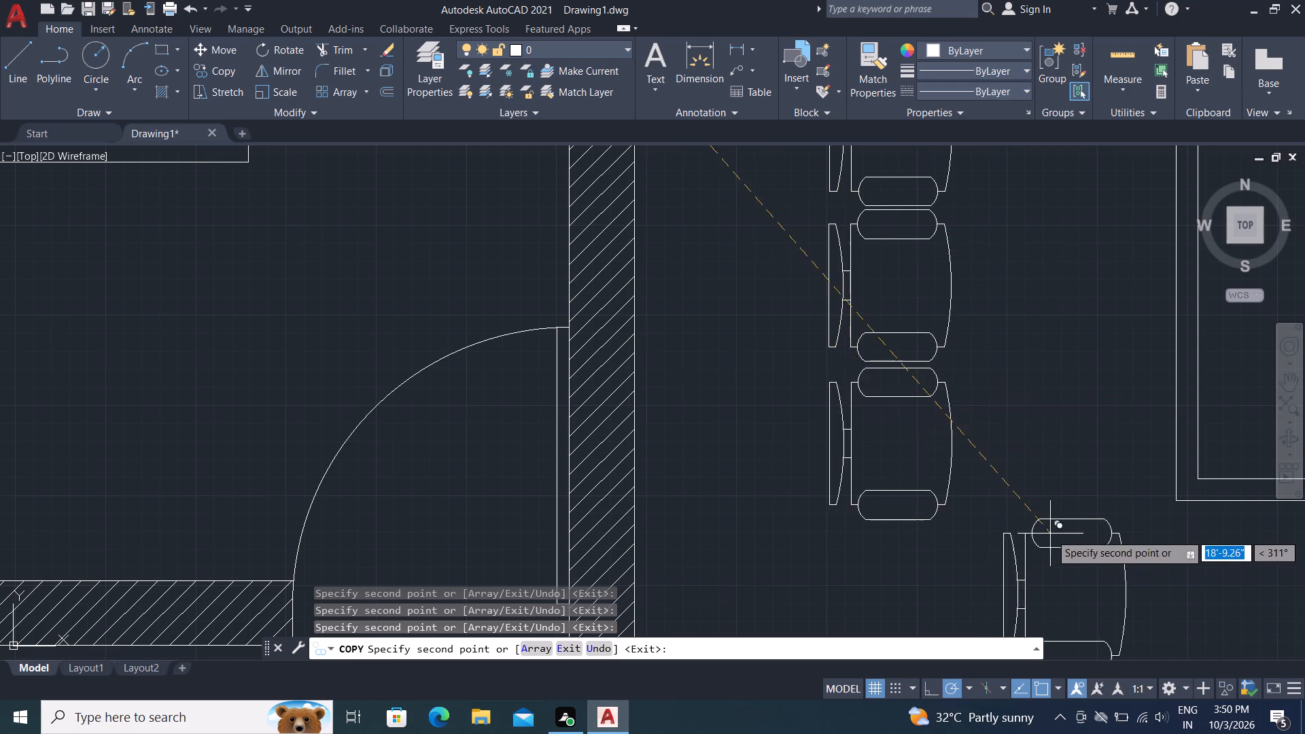
scroll(1048, 535, down, 3)
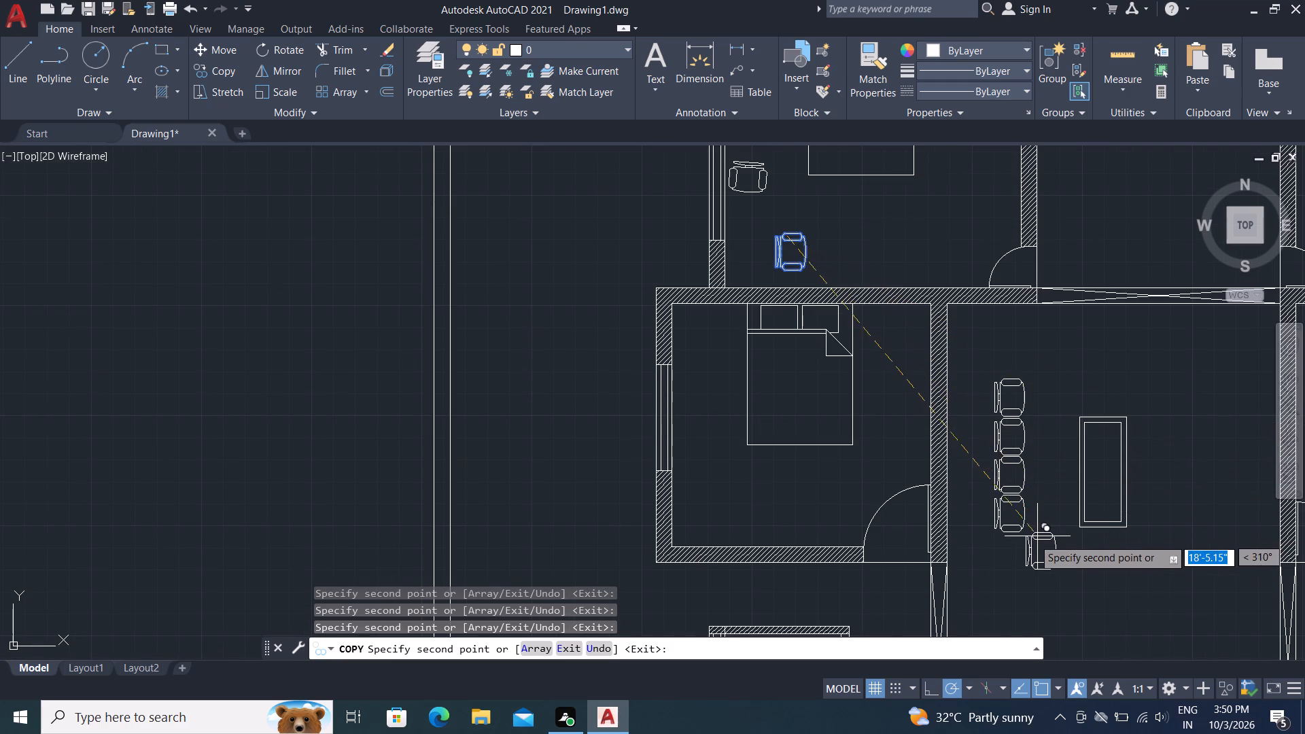
scroll(1013, 543, up, 3)
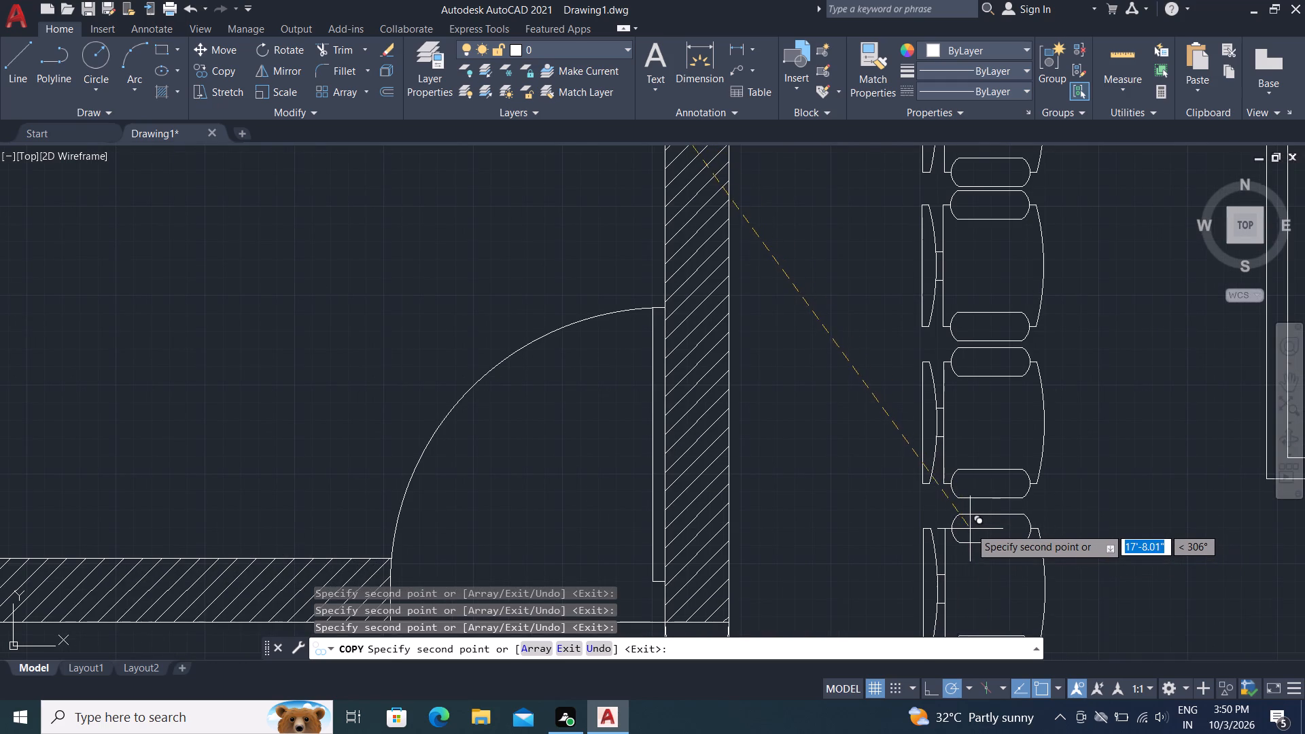
click(971, 522)
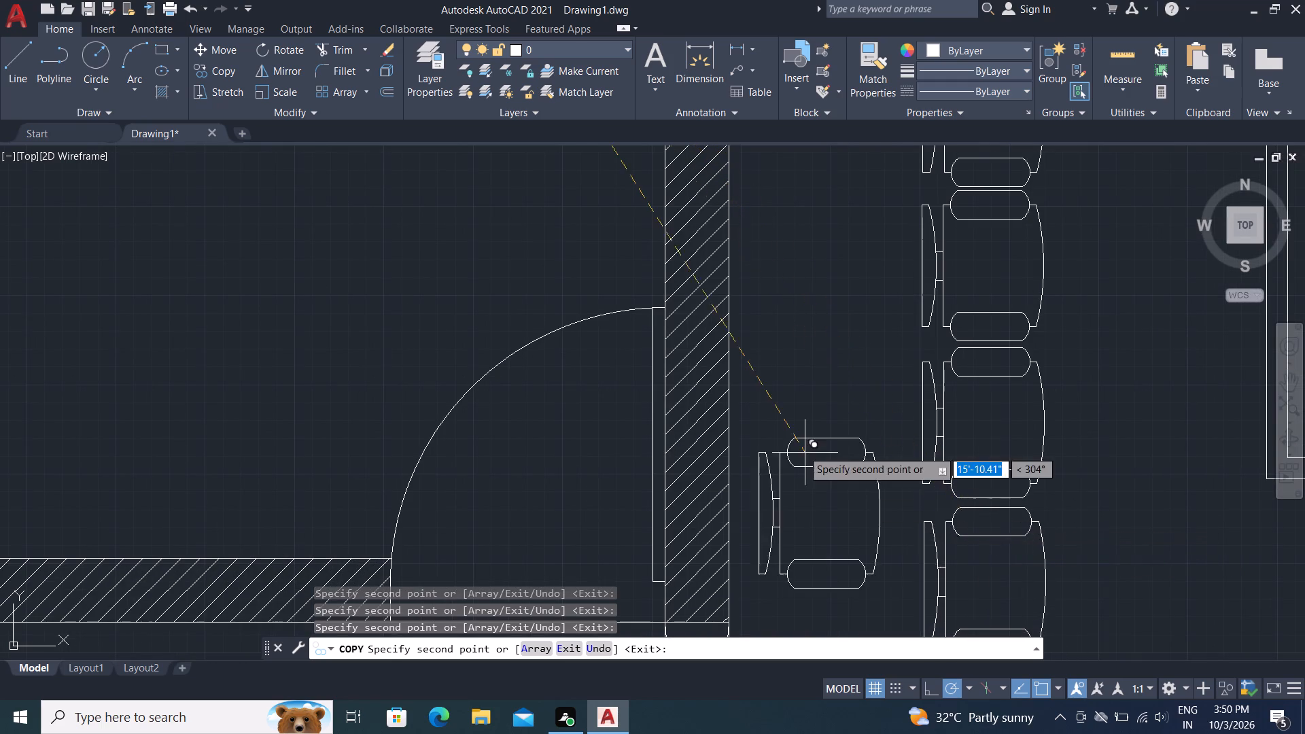
Place one chair copy beyond each short end of the hall table, north and south, and end the copying.
scroll(801, 445, down, 3)
scroll(831, 389, down, 2)
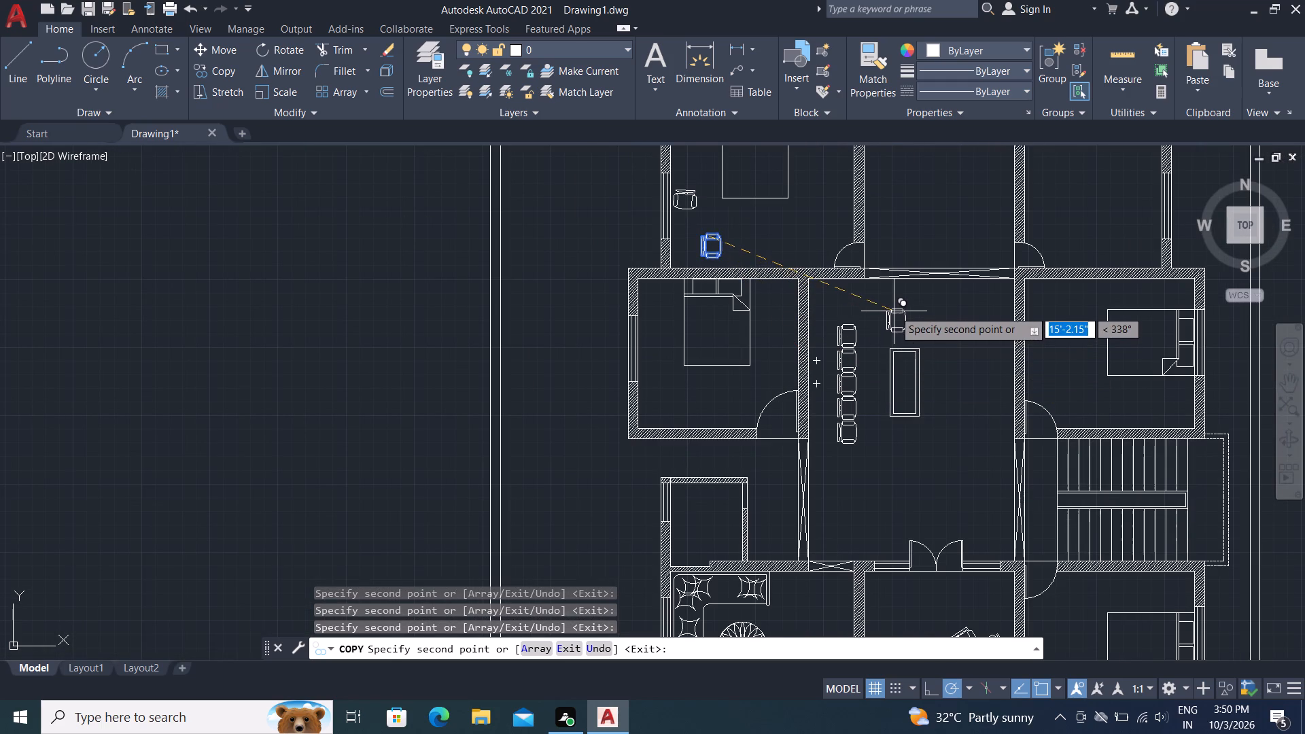
click(890, 302)
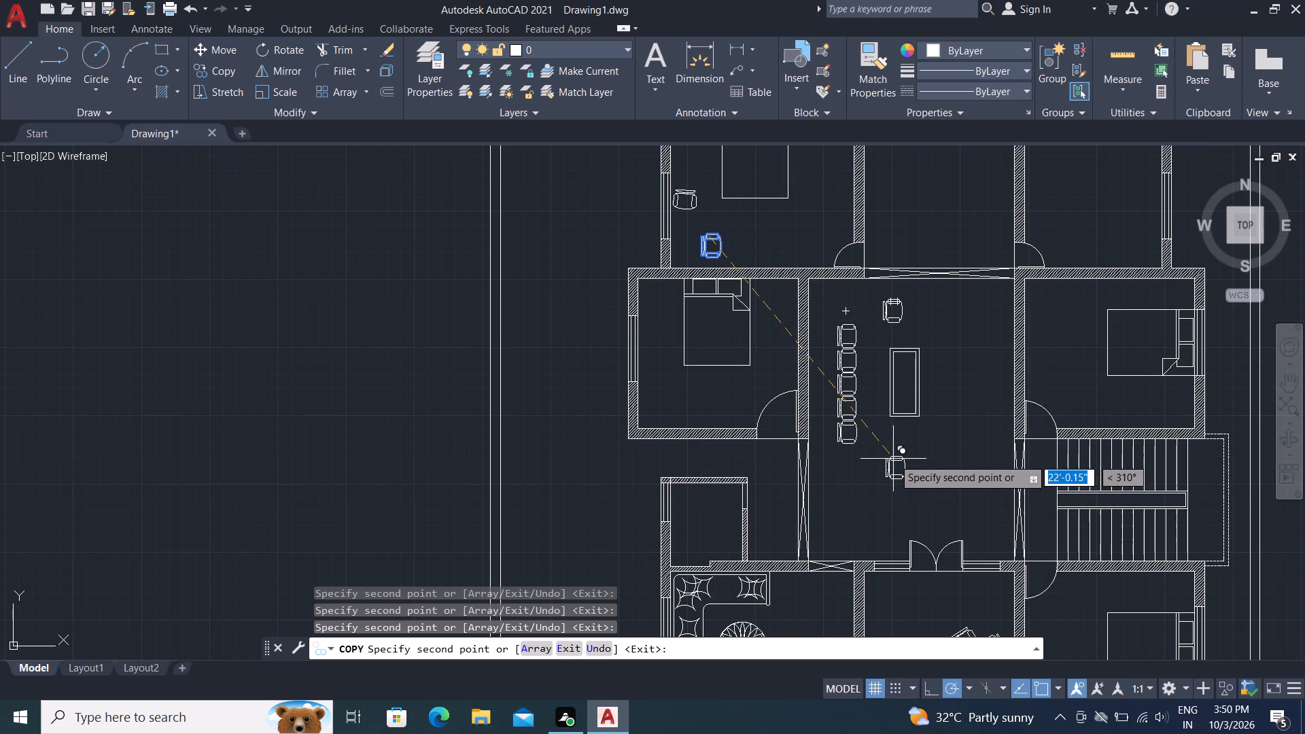
click(892, 448)
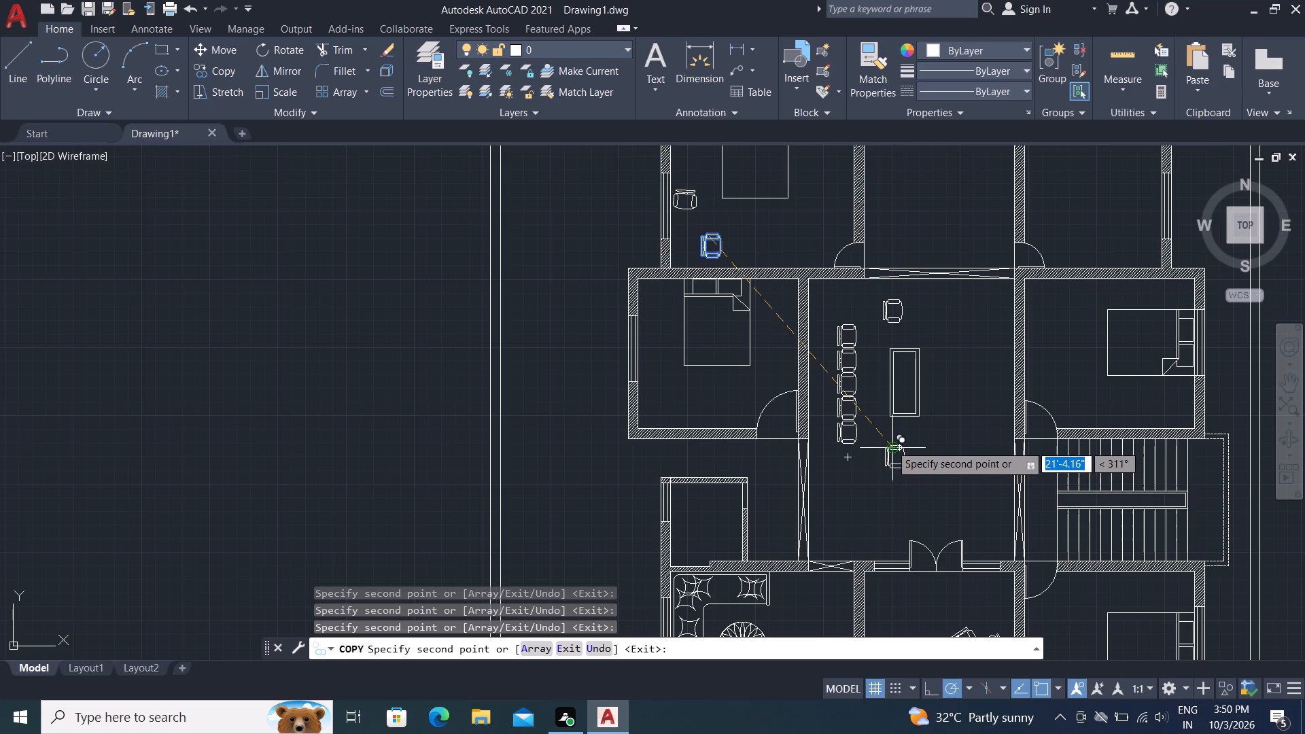
key(Escape)
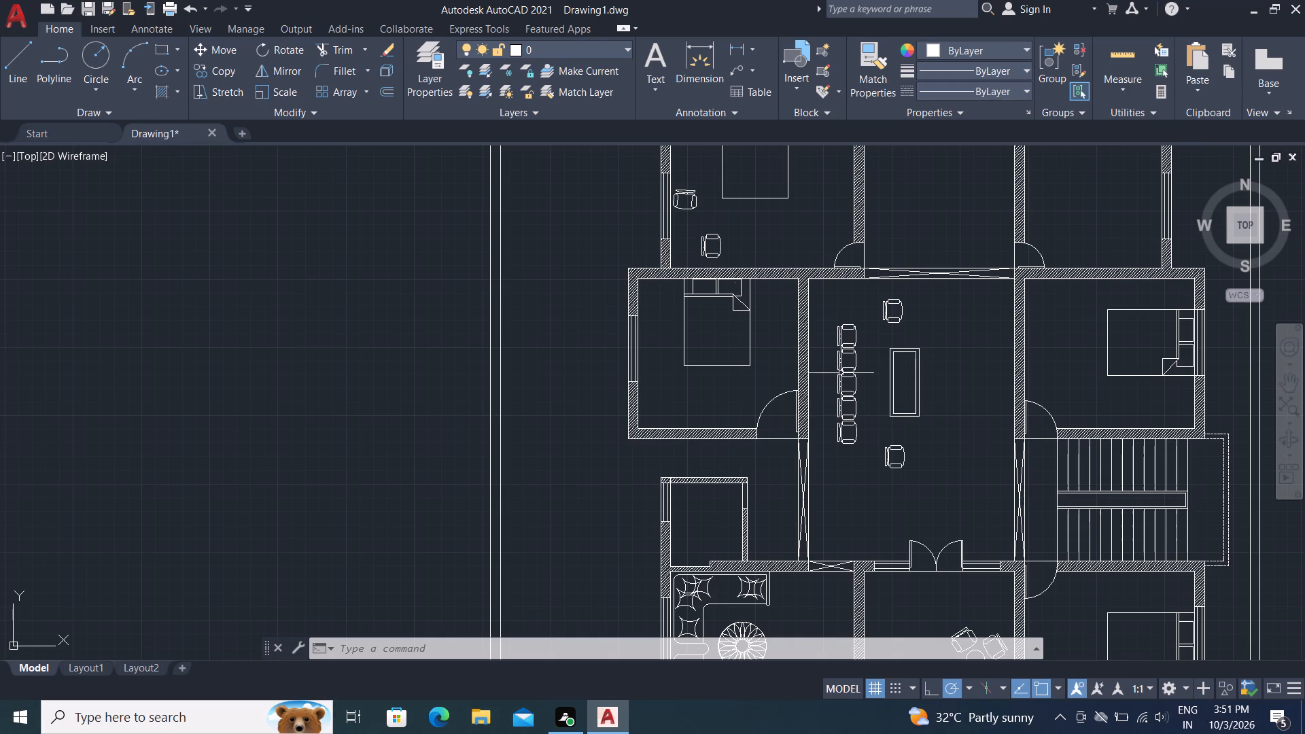
Rotate the chair north of the hall table a quarter turn about its front corner so it faces the table.
scroll(873, 325, up, 4)
middle_drag(875, 334, 814, 518)
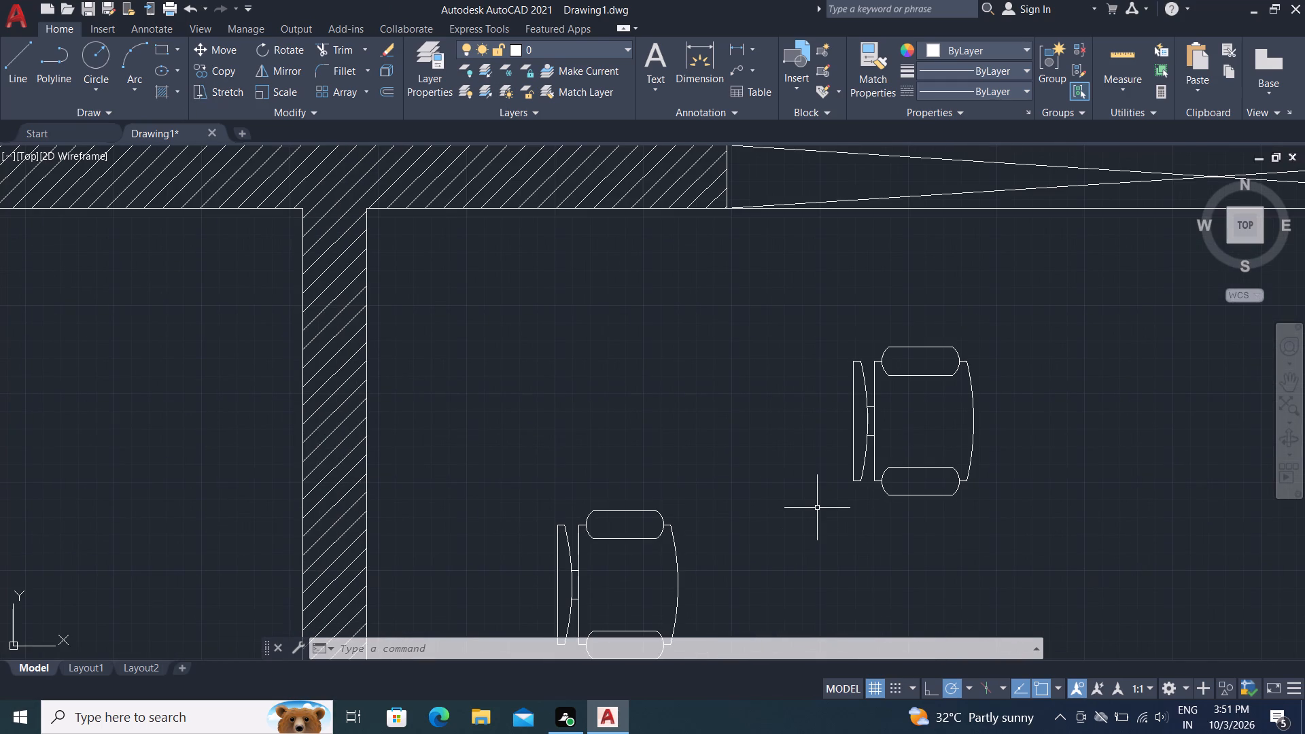
text(ro)
key(space)
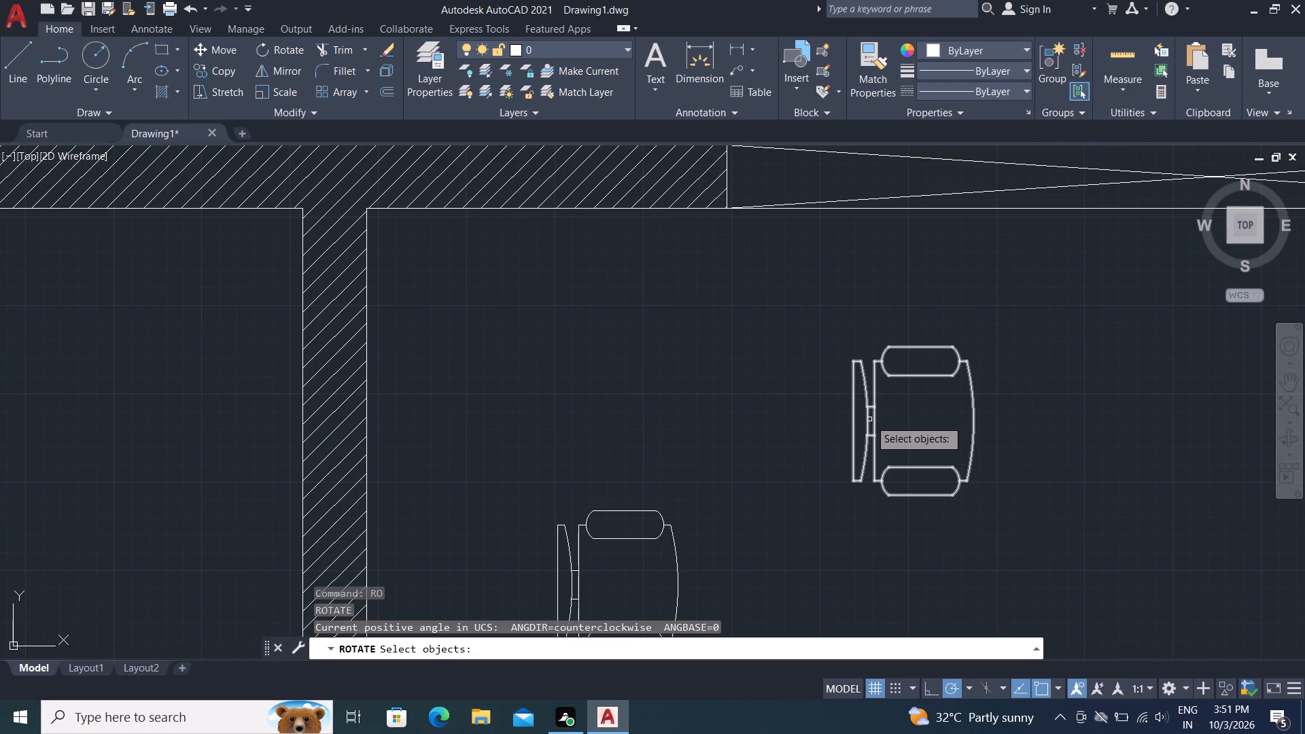
click(869, 419)
scroll(890, 398, up, 1)
right_click(890, 398)
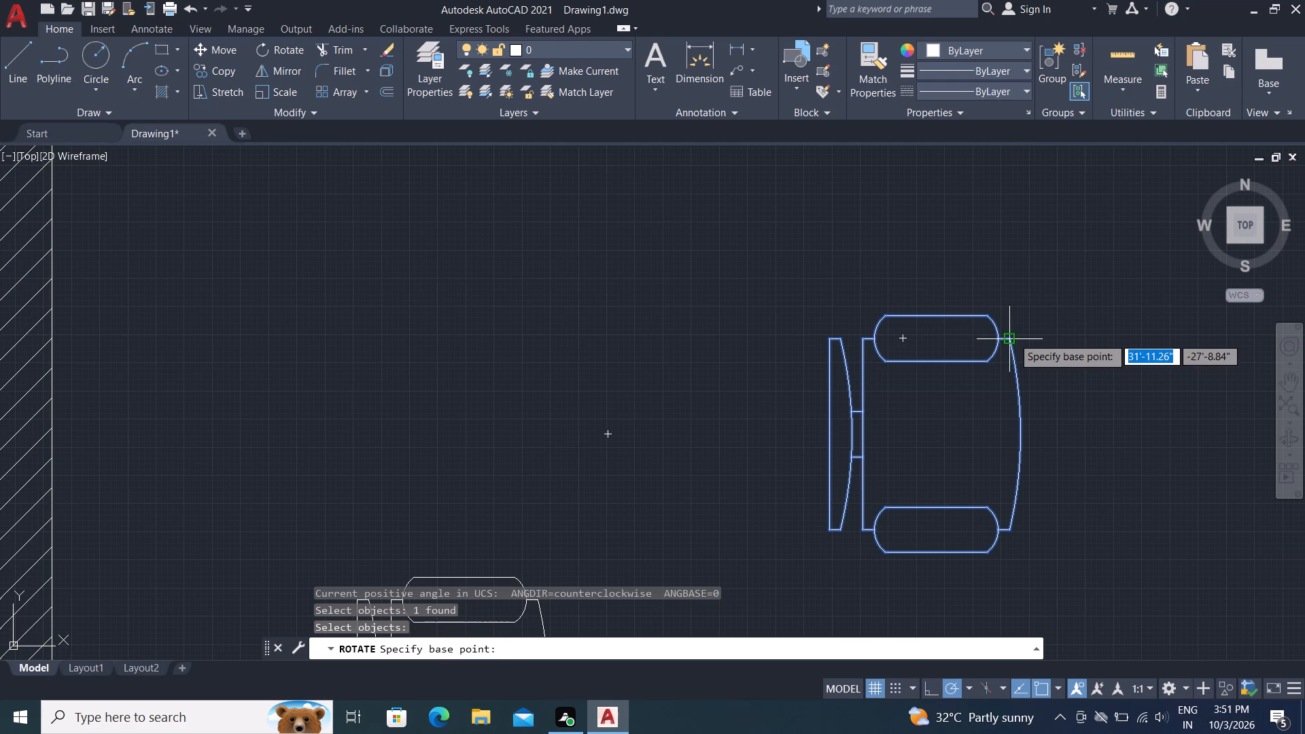
click(1013, 336)
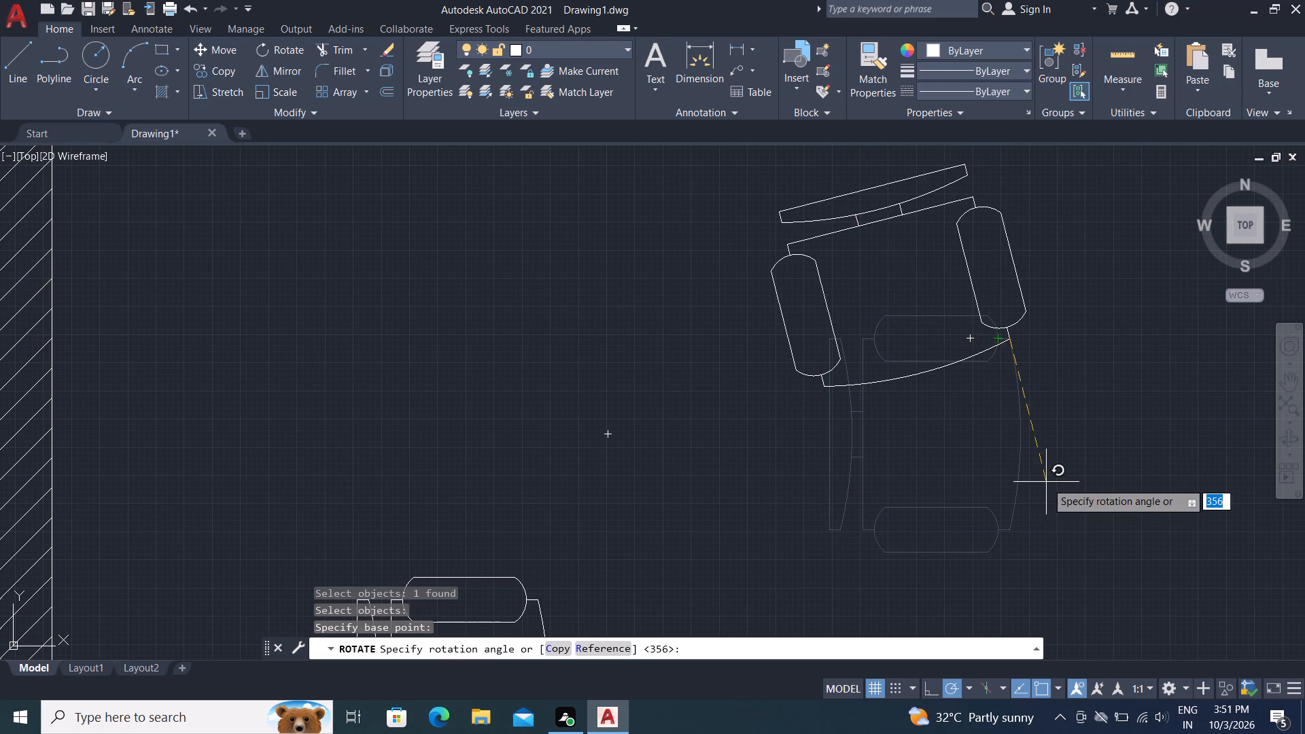
scroll(1015, 550, down, 2)
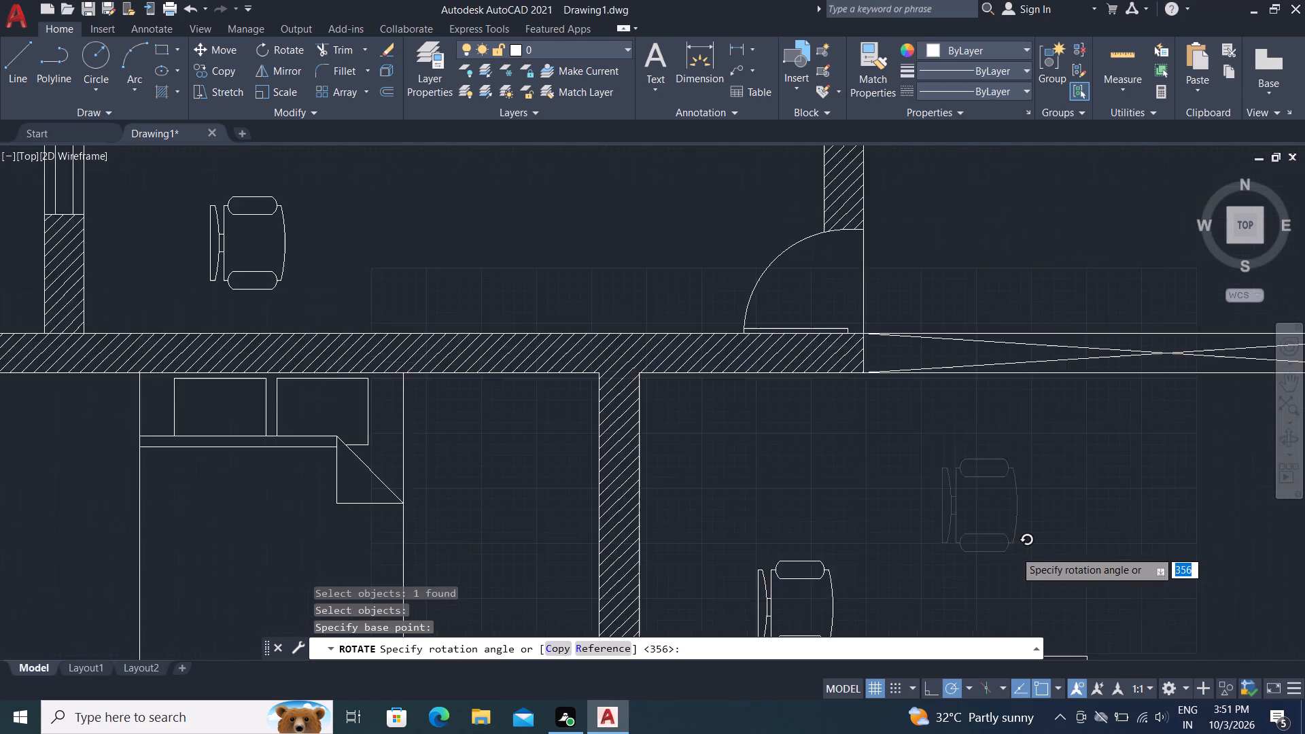
scroll(1015, 550, down, 1)
click(1022, 568)
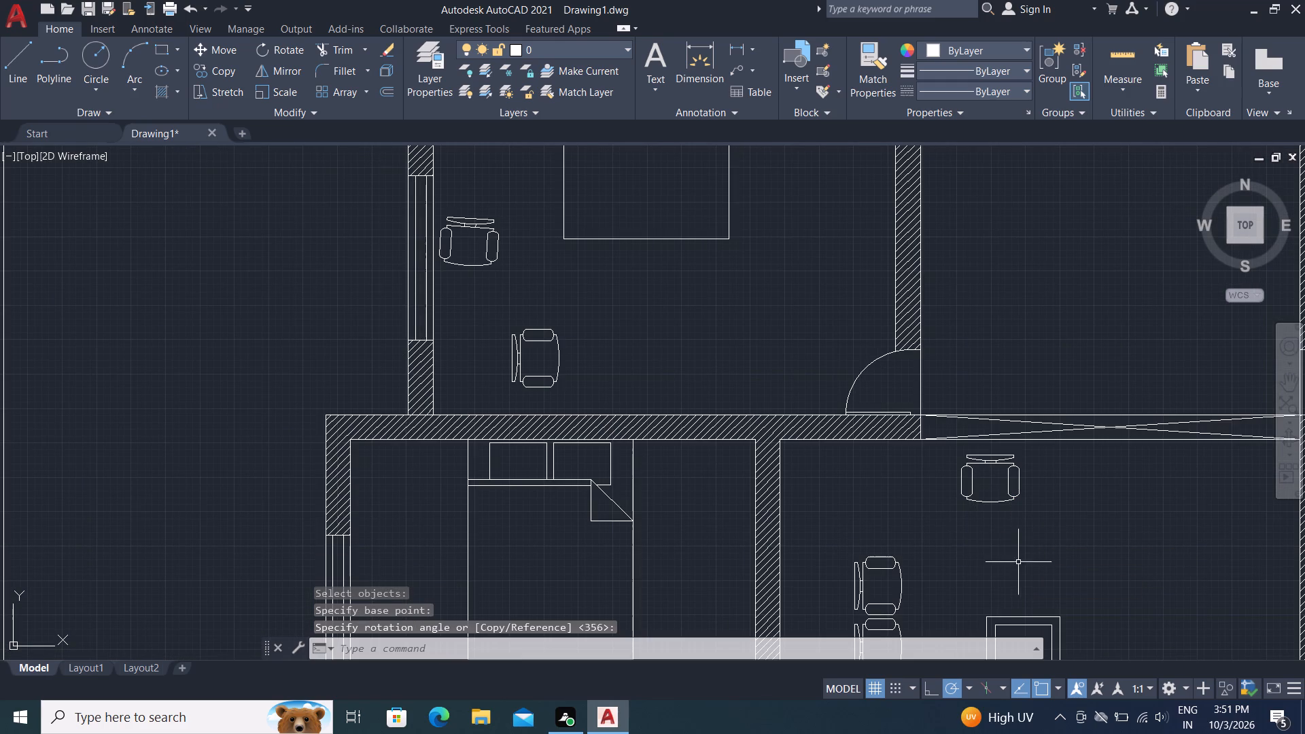
Move the rotated chair north of the hall table about 2' south-southwest, closer to the table's north end.
text(m)
key(space)
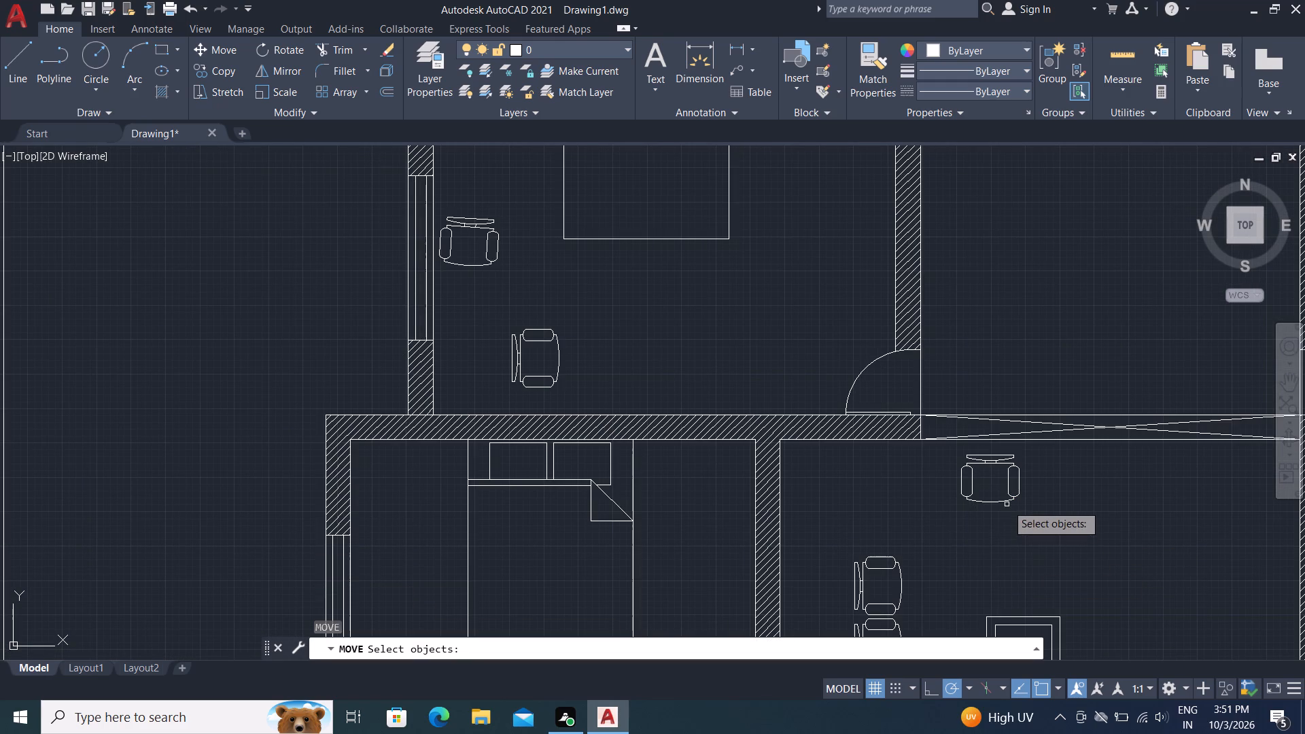
click(1007, 504)
right_click(1005, 500)
click(1005, 500)
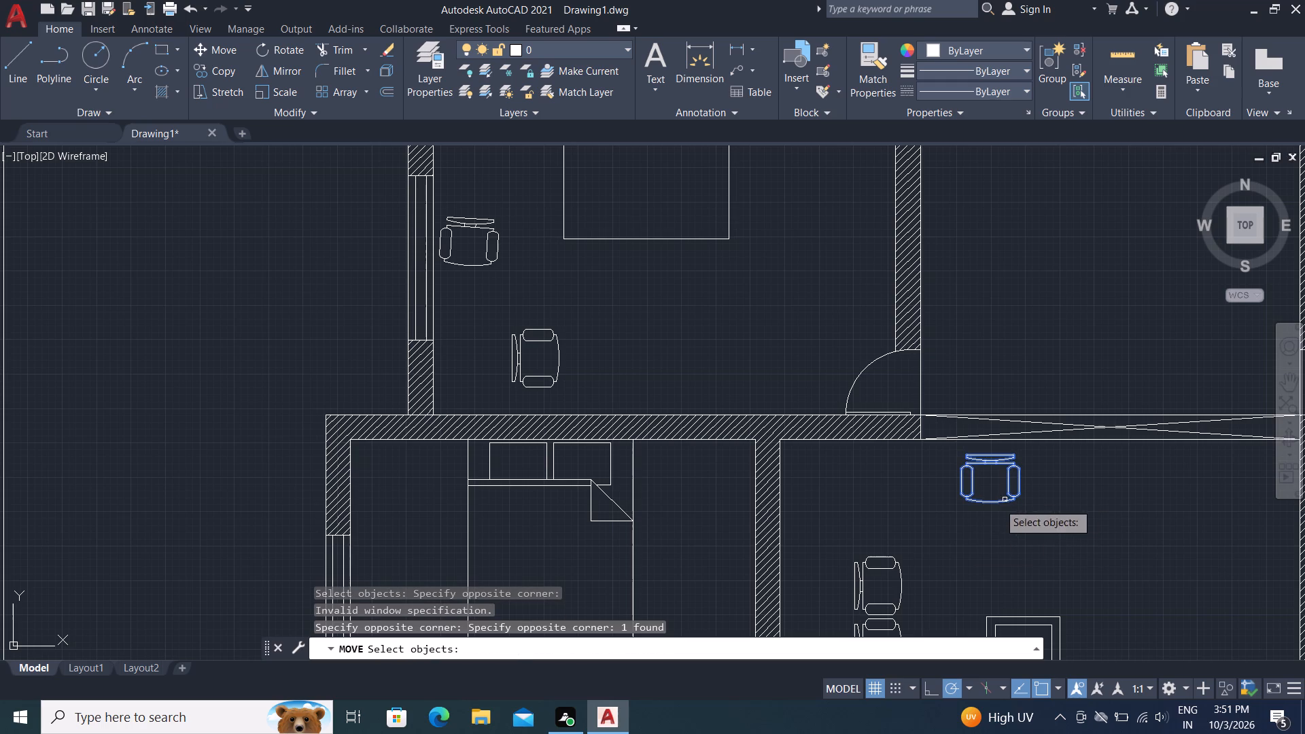
right_click(971, 494)
click(973, 494)
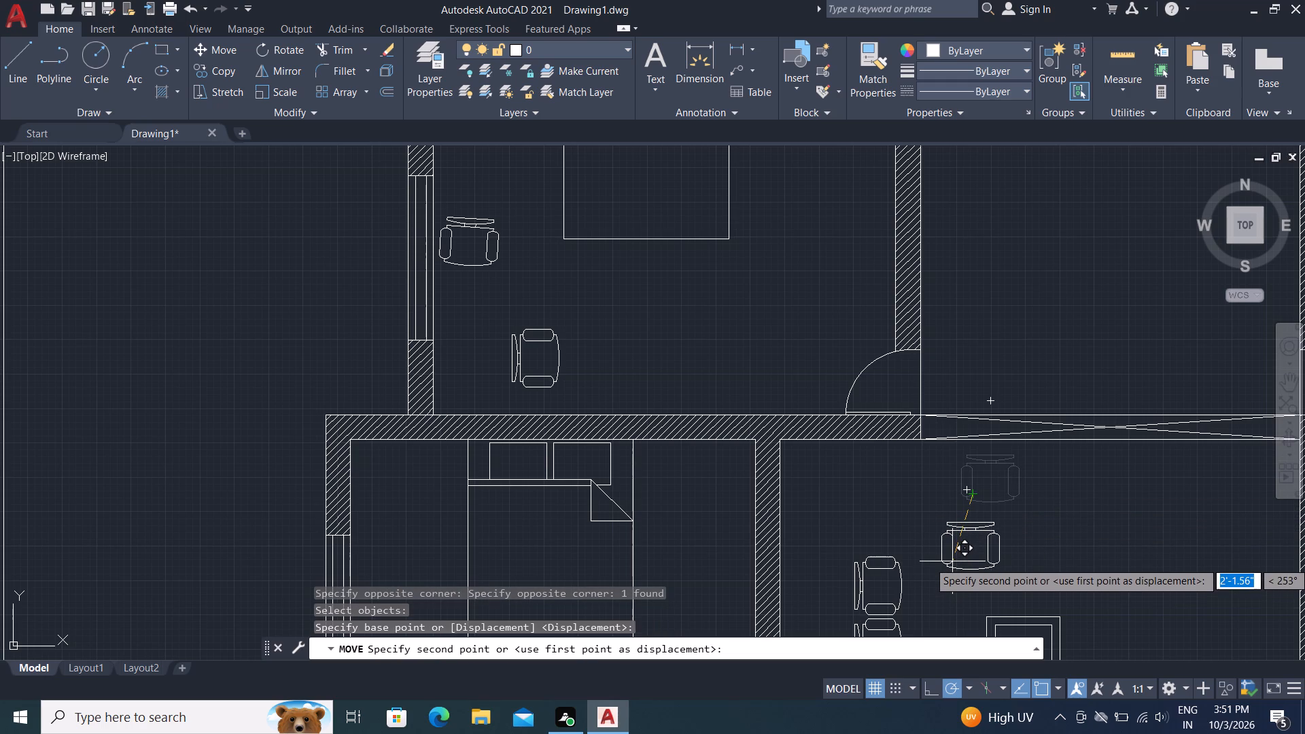
click(958, 562)
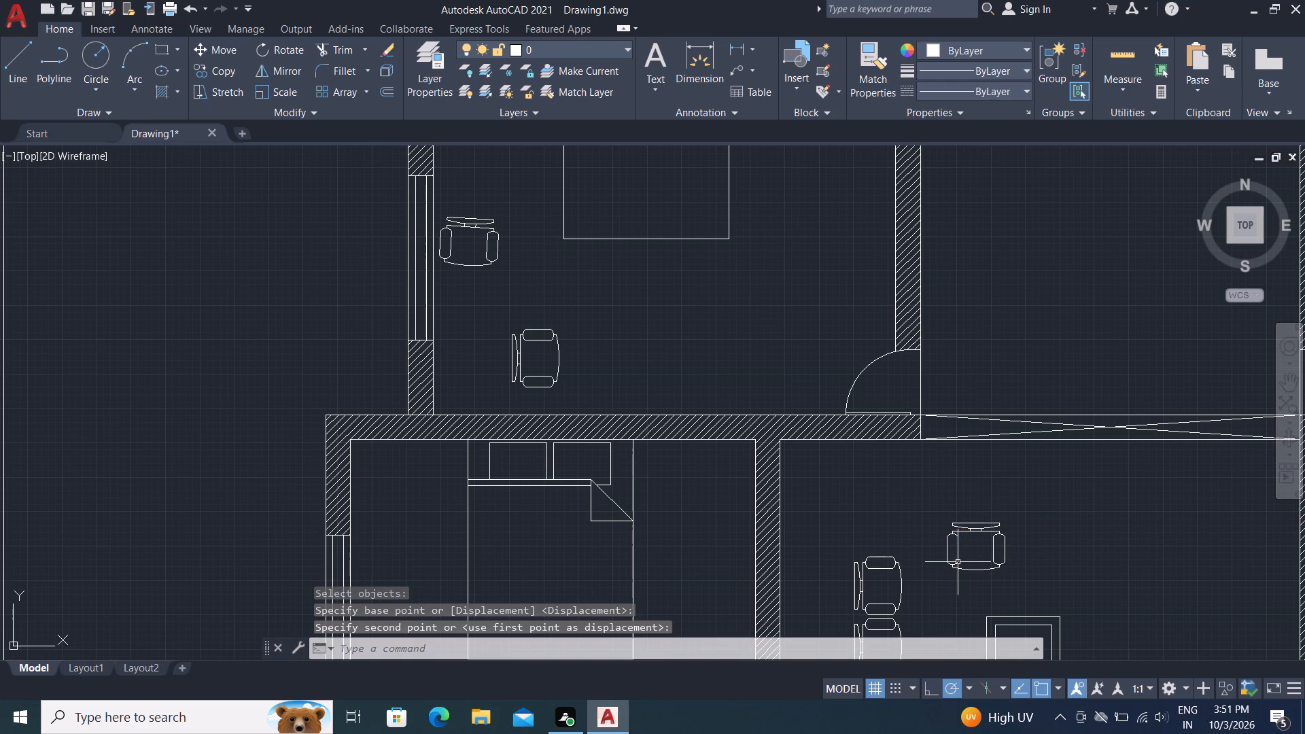
key(Escape)
Copy that north chair about 2' due east so two chairs stand side by side.
key(c)
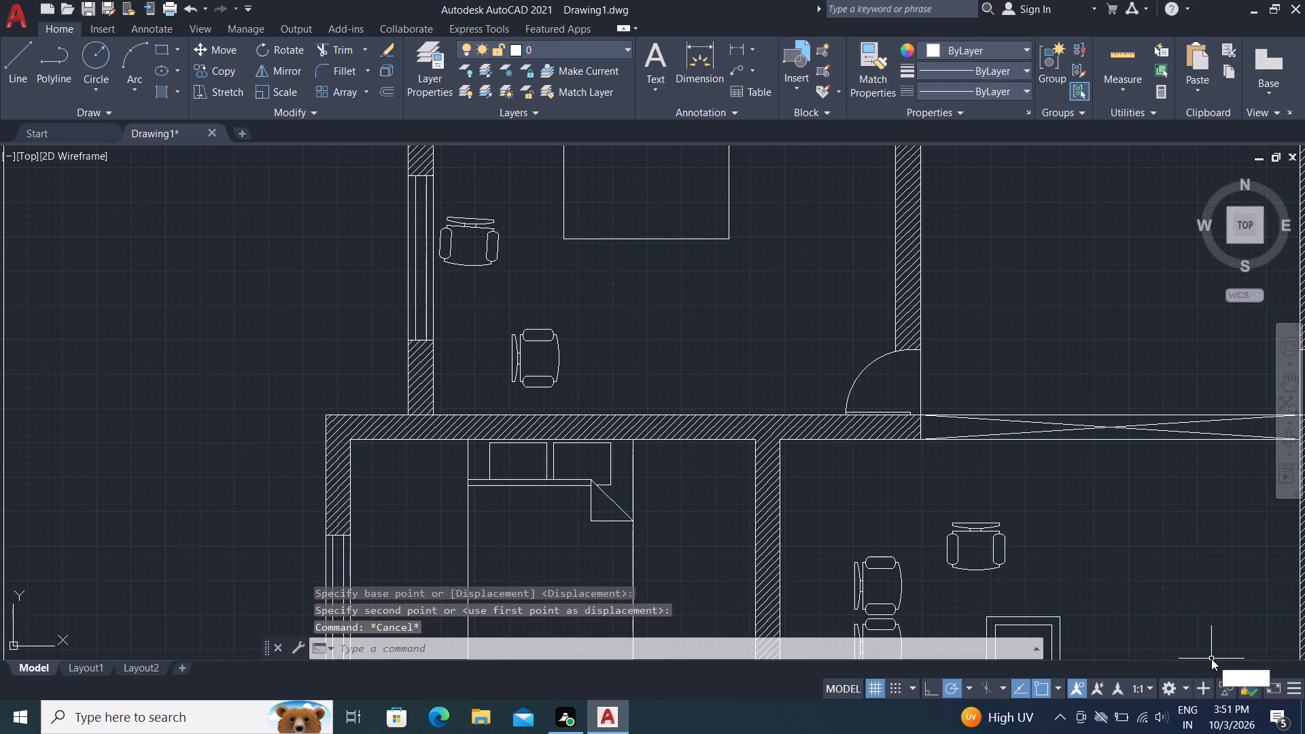
text(o)
key(space)
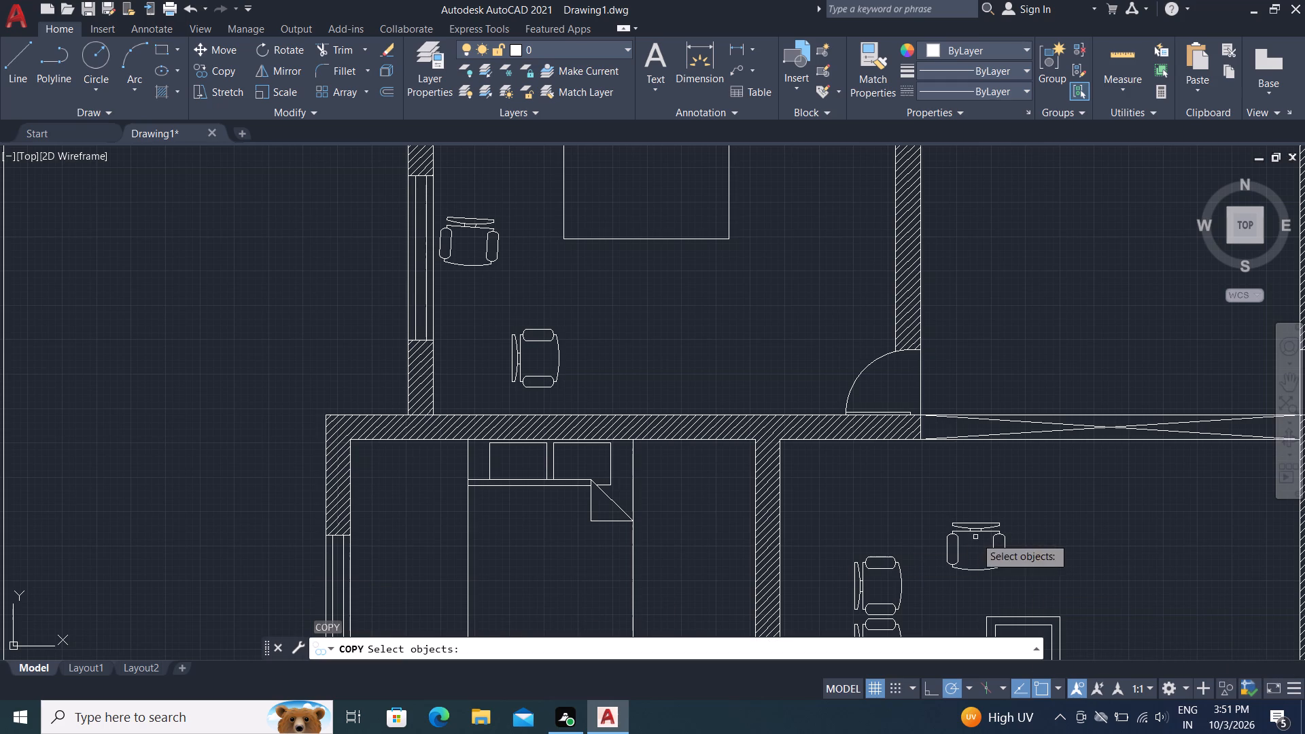
click(988, 569)
right_click(991, 568)
click(991, 568)
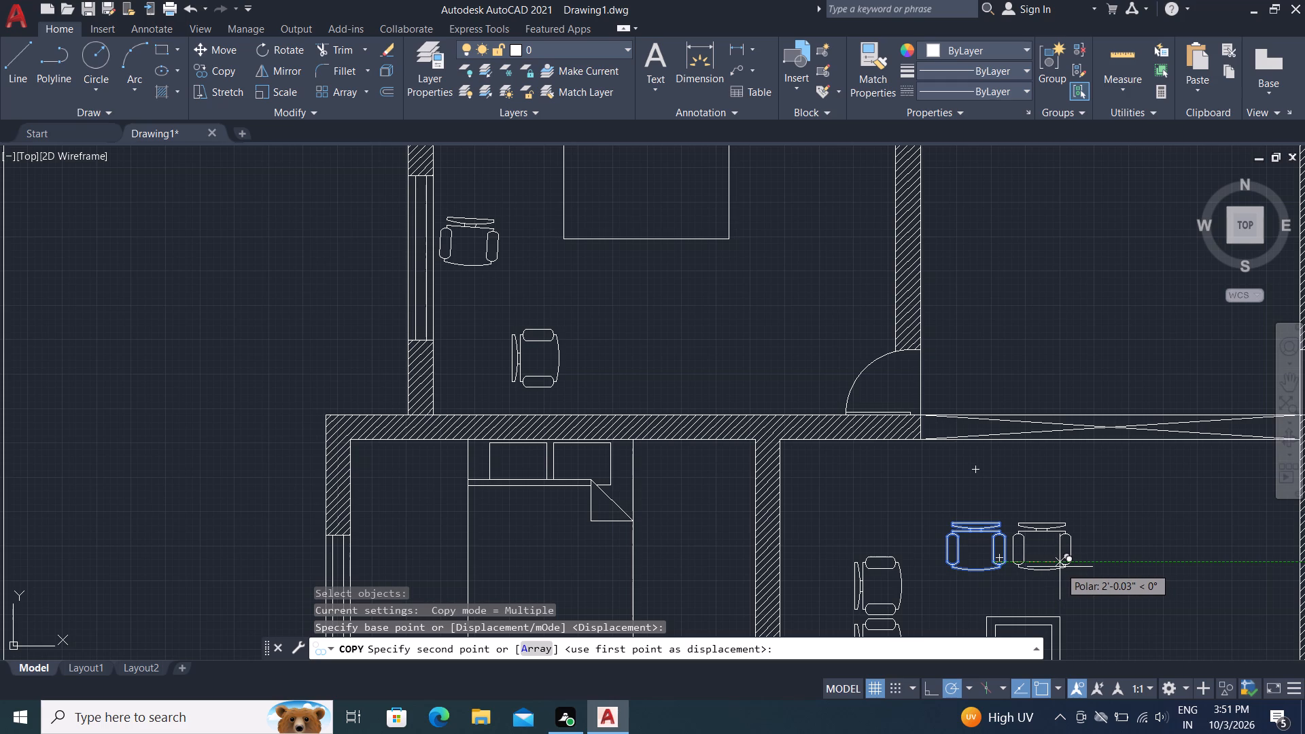
click(1060, 567)
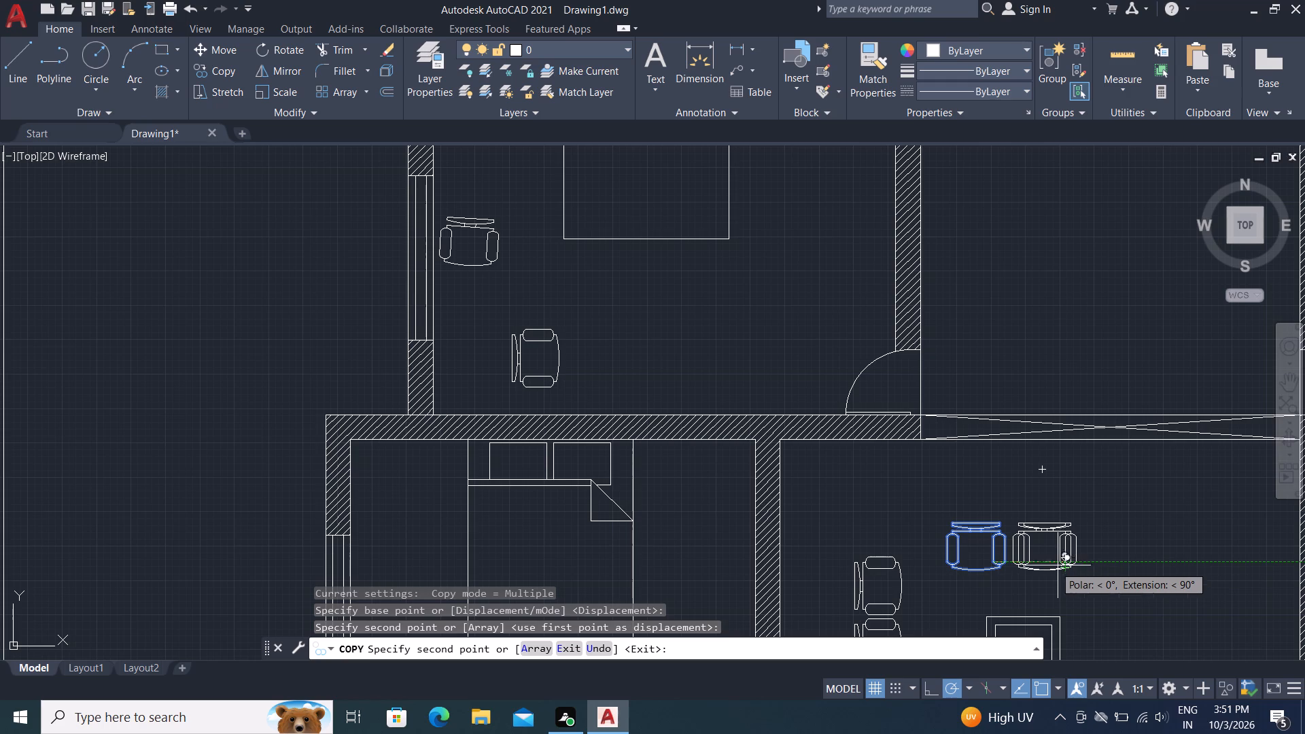
scroll(980, 528, down, 1)
key(Escape)
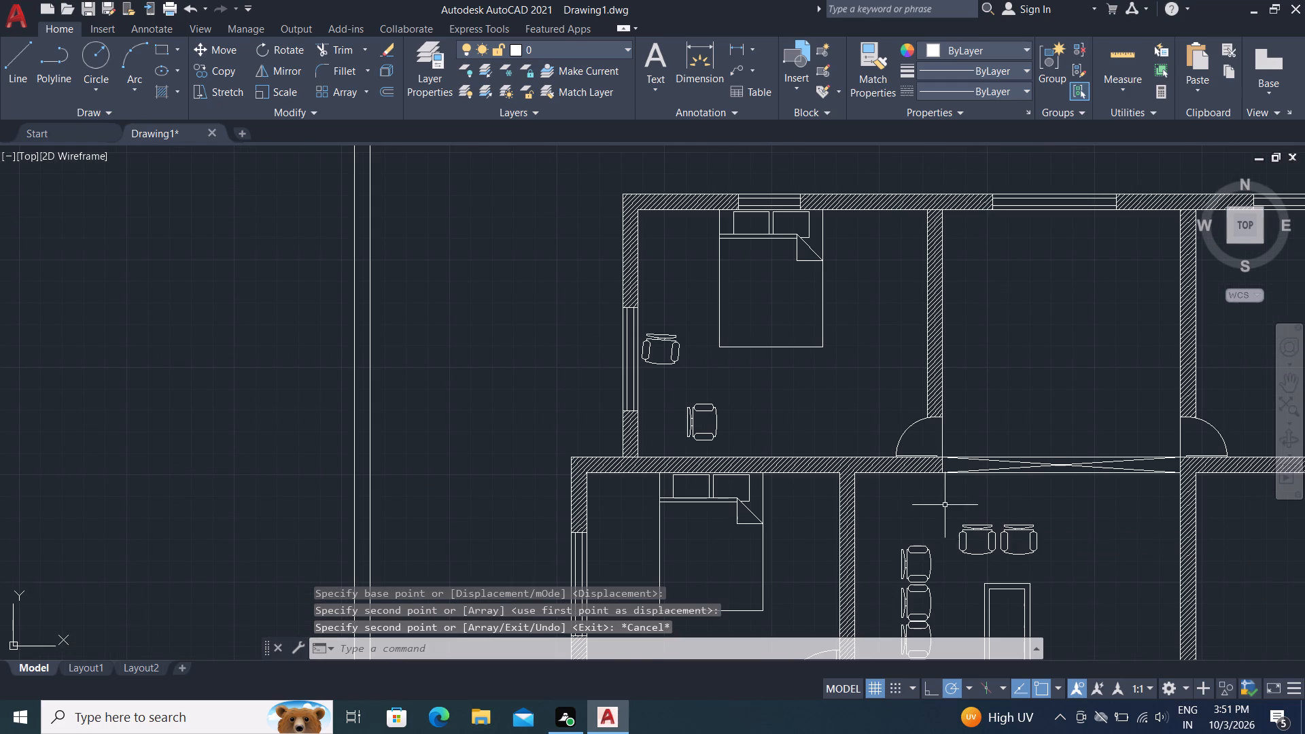
Mirror the two north chairs about a horizontal line through their front armrest ends, keeping the source chairs.
click(944, 503)
click(1080, 574)
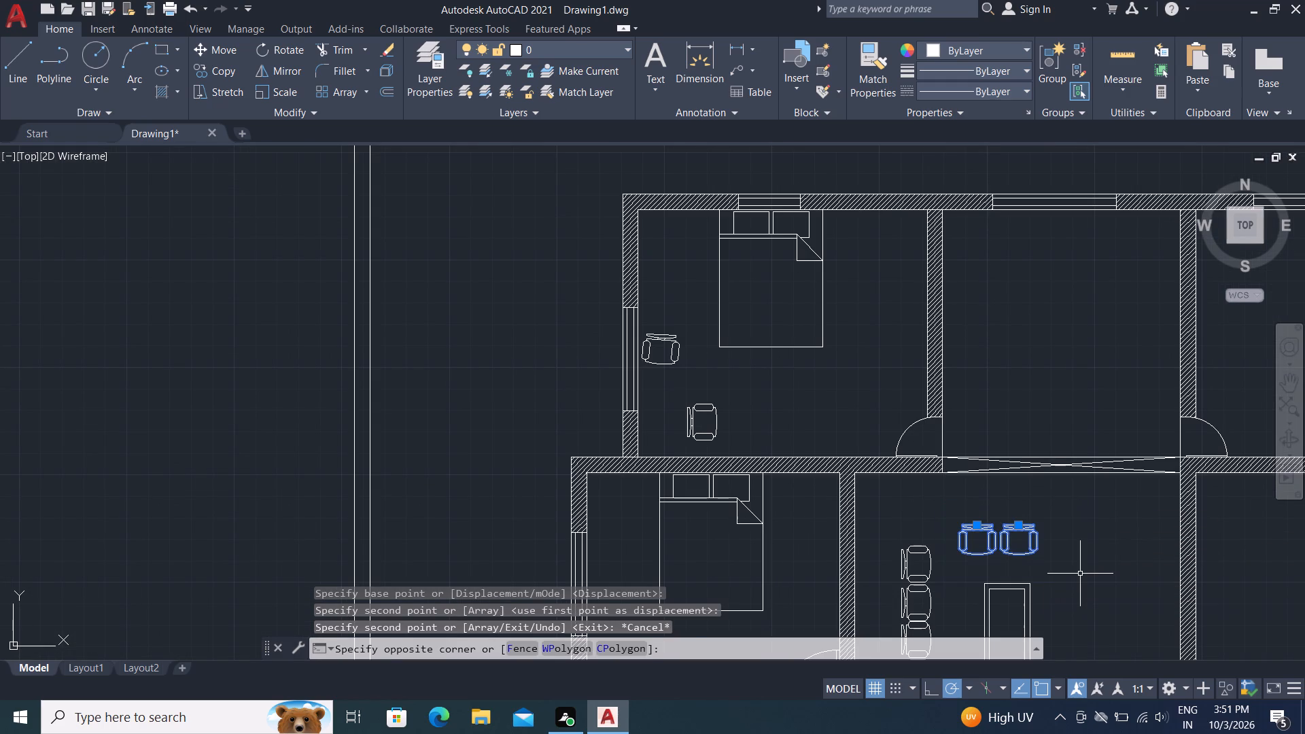
key(m)
key(i)
key(space)
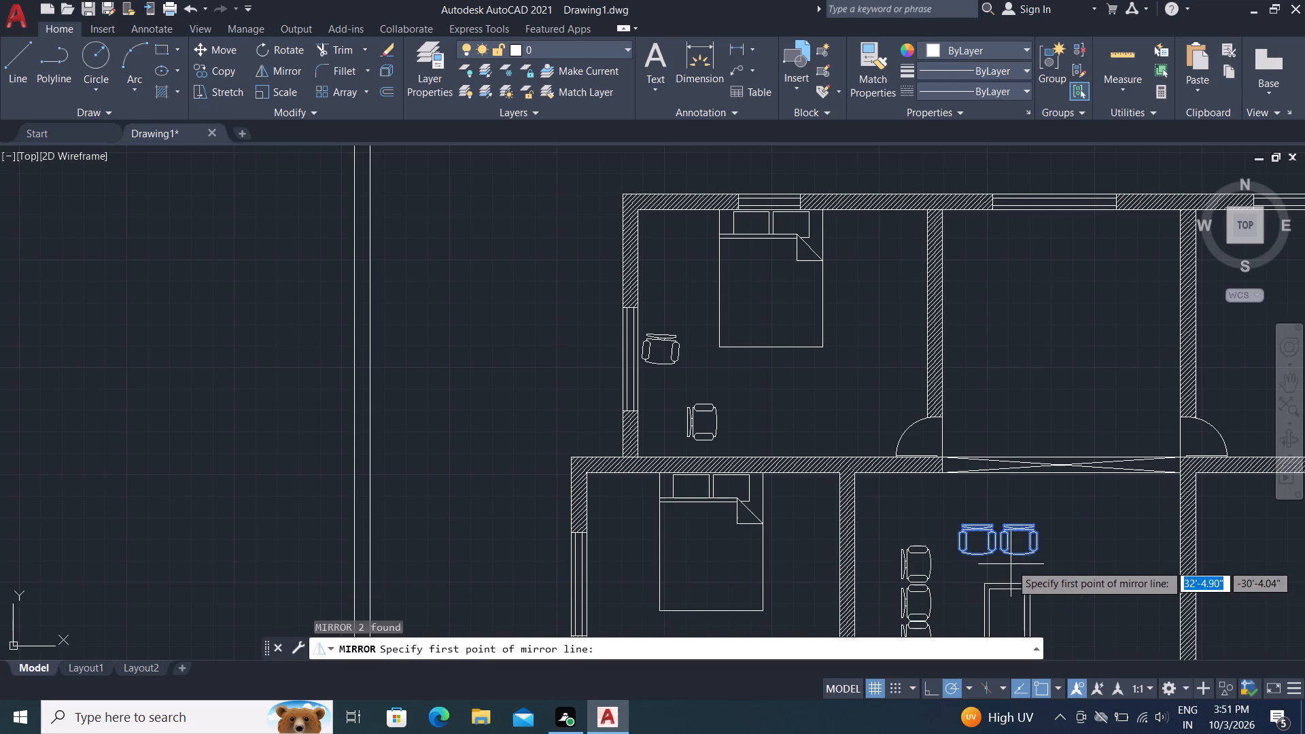
middle_drag(996, 567, 998, 566)
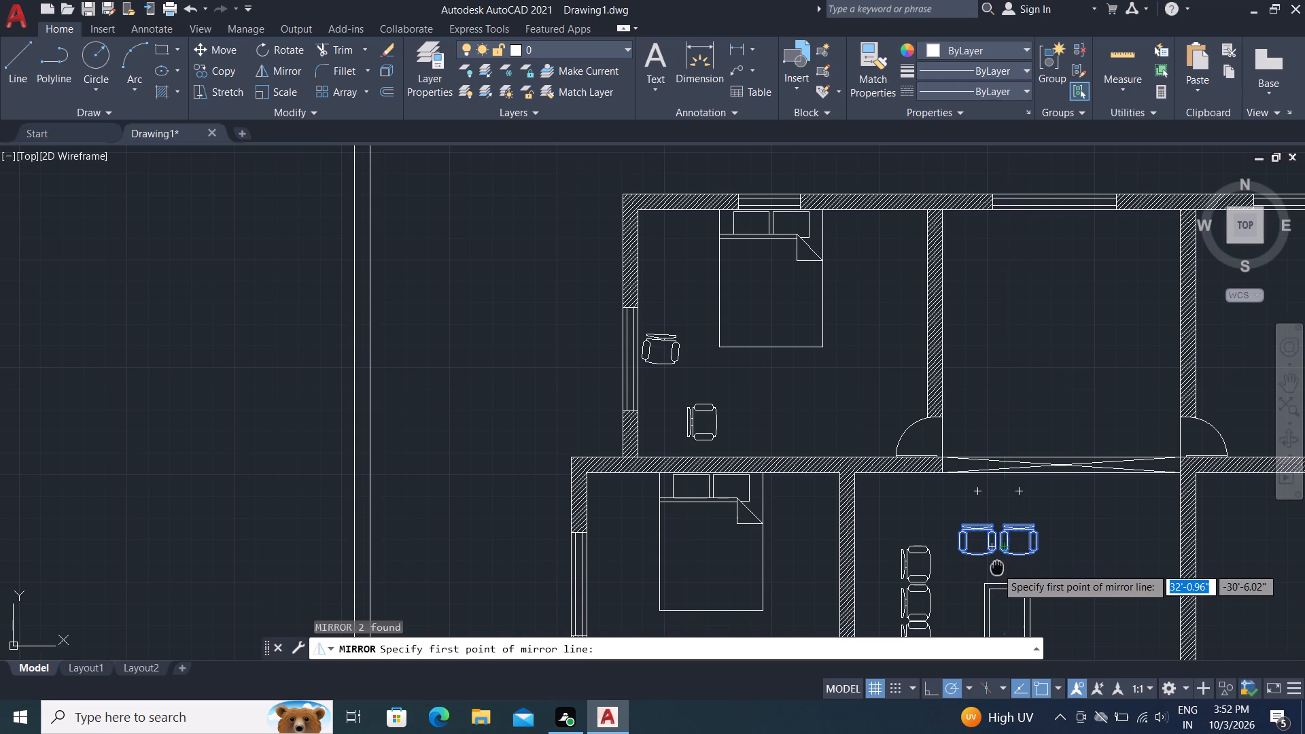
middle_drag(998, 566, 980, 416)
scroll(973, 397, up, 4)
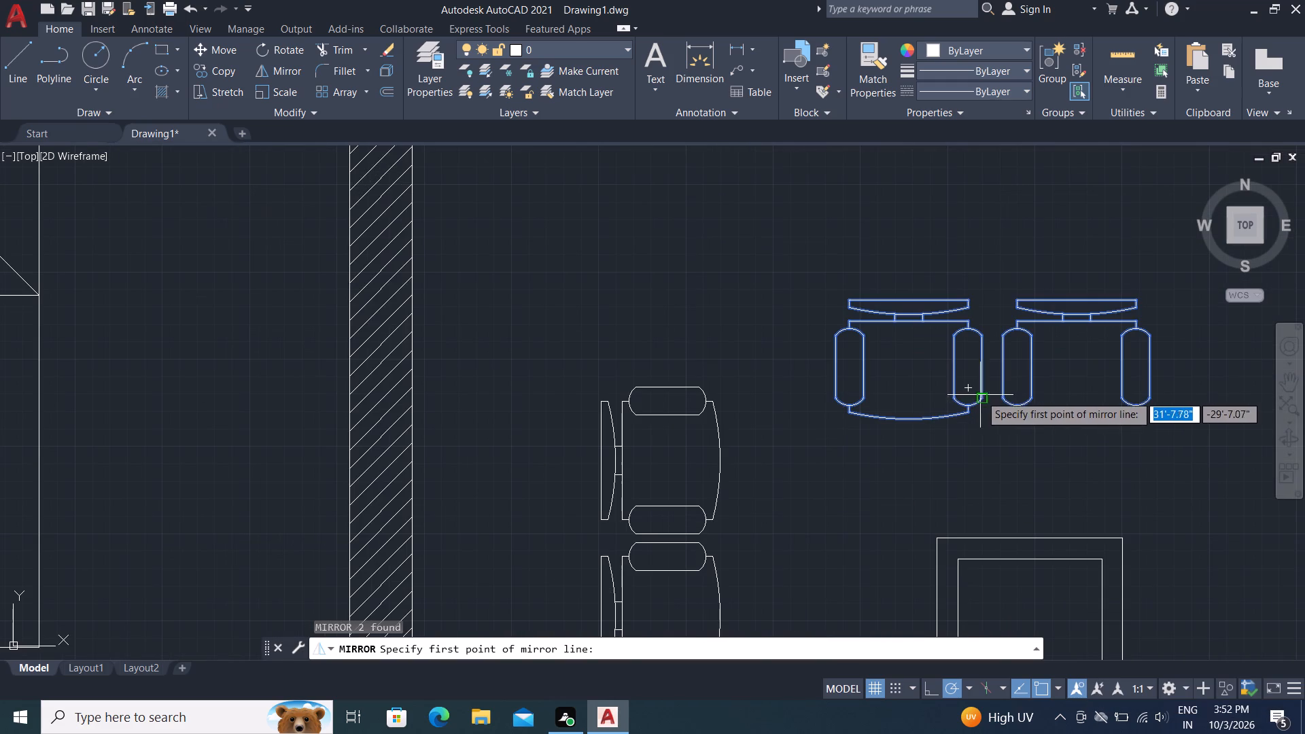
click(988, 398)
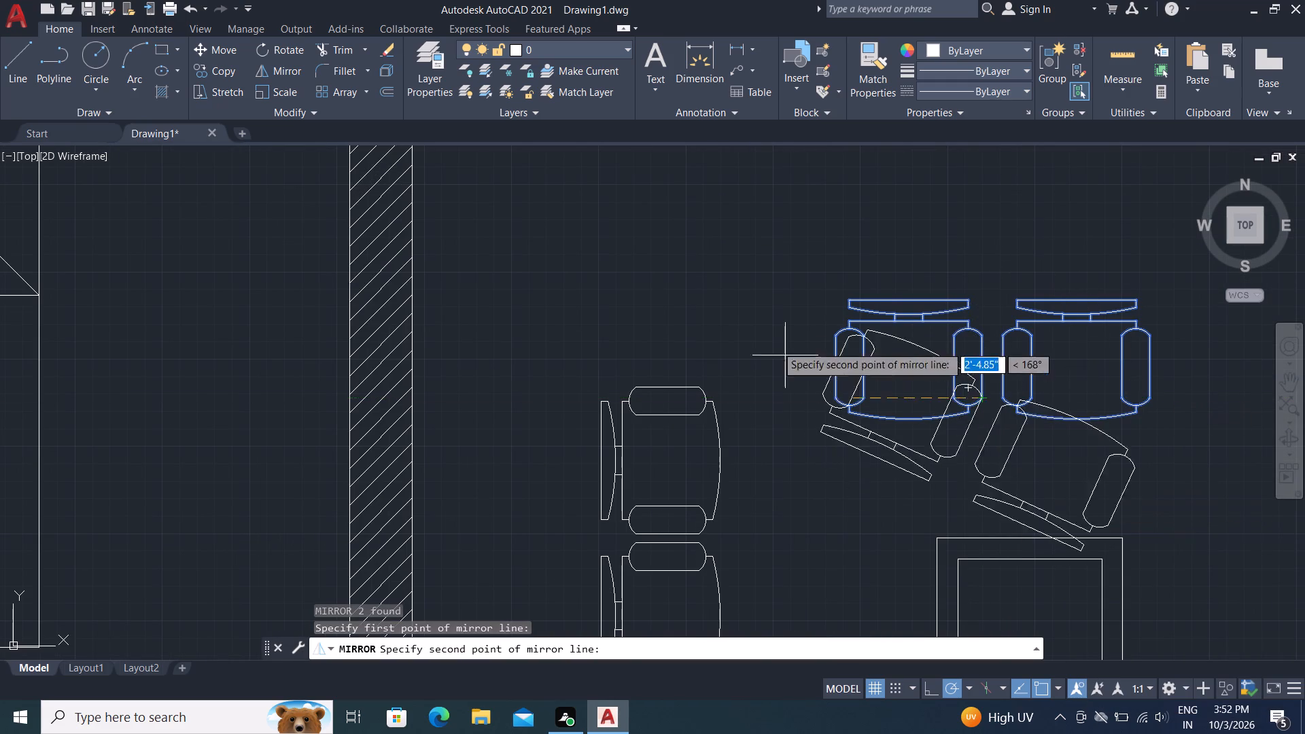
click(752, 403)
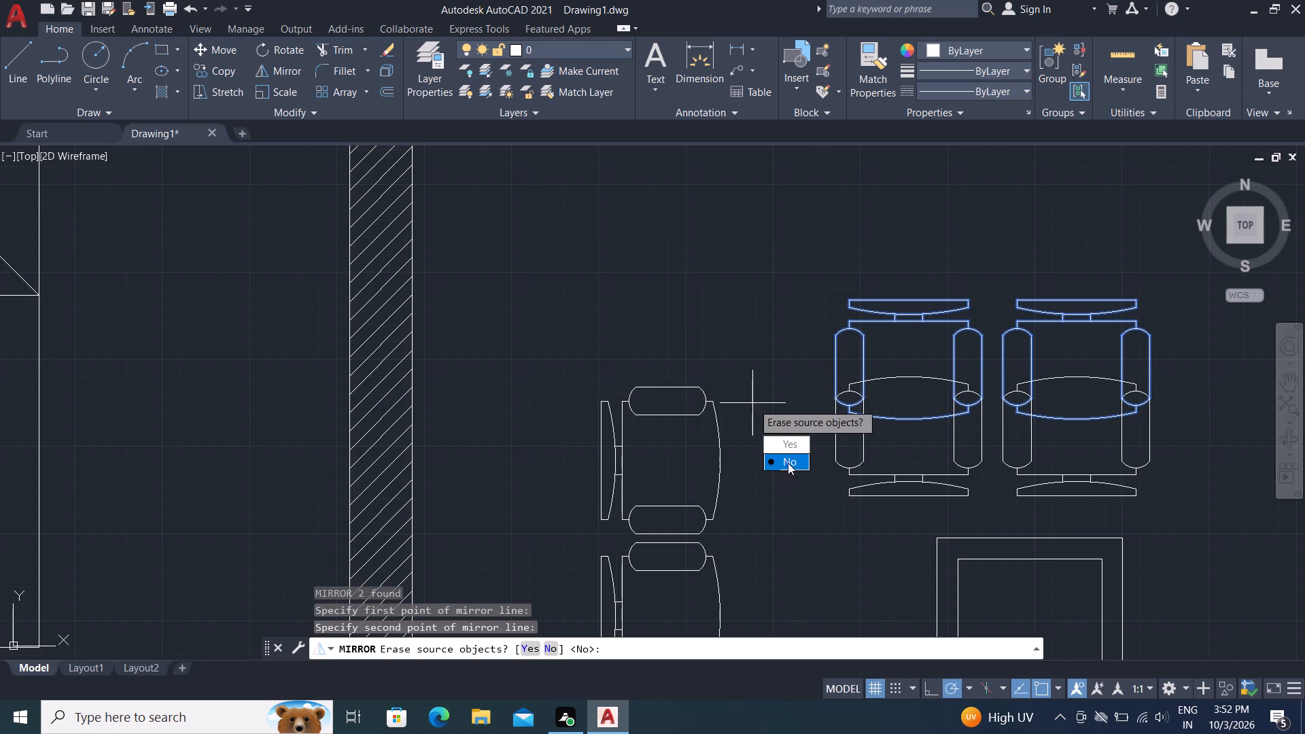
drag(787, 462, 752, 403)
Move the two mirrored chairs about 8' south, placing them just beyond the south end of the hall table.
click(922, 483)
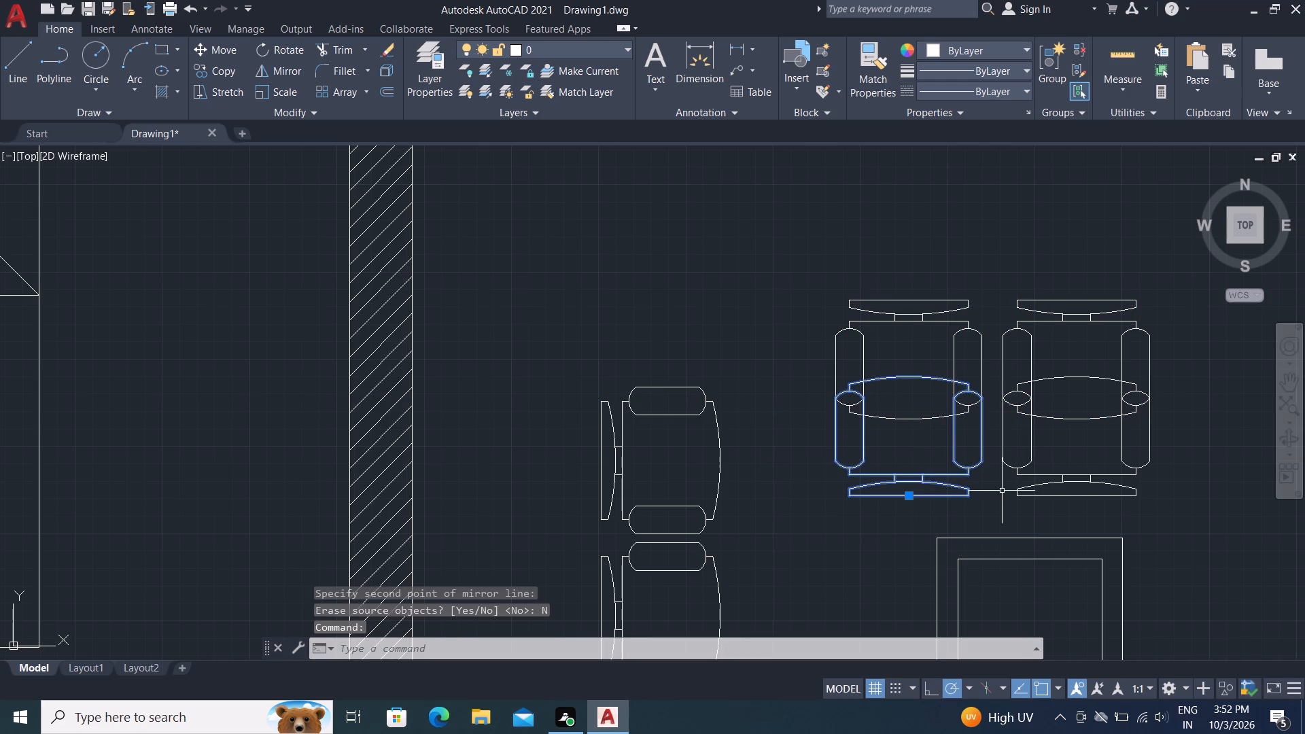
click(1030, 492)
click(1037, 478)
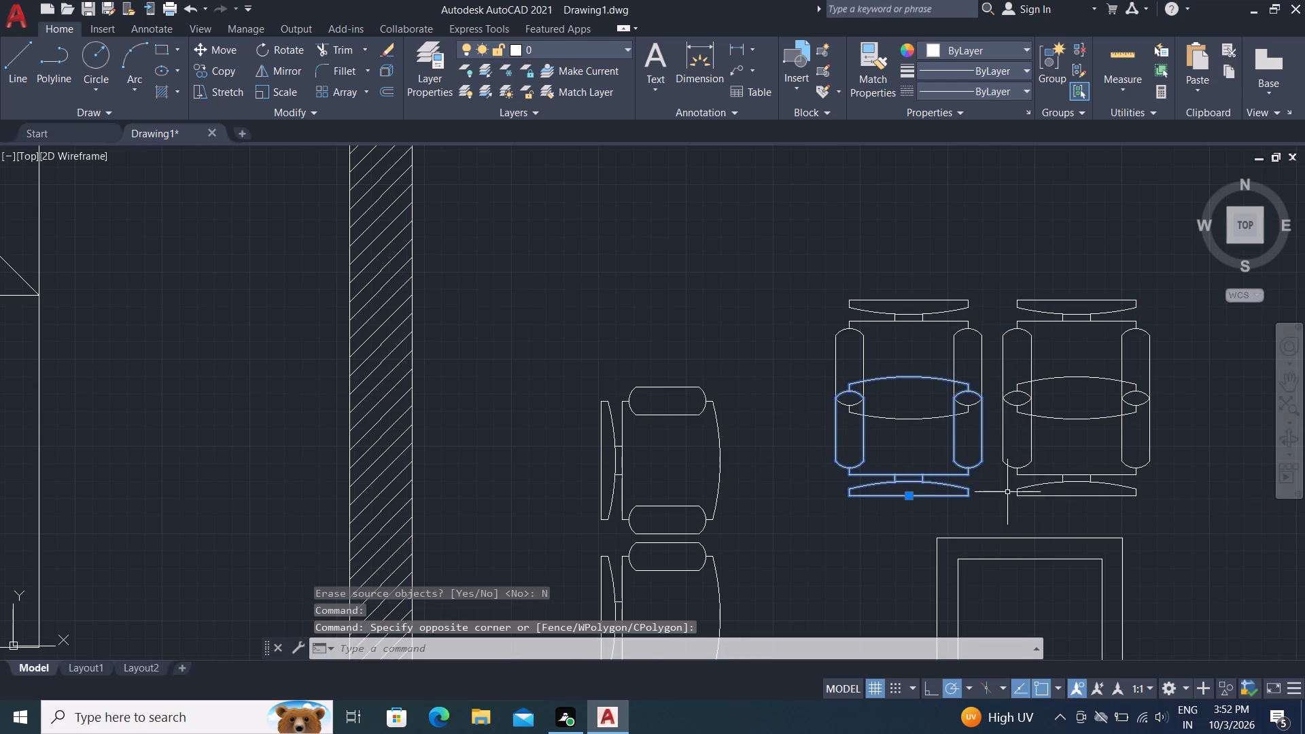
click(1022, 490)
text(m)
key(space)
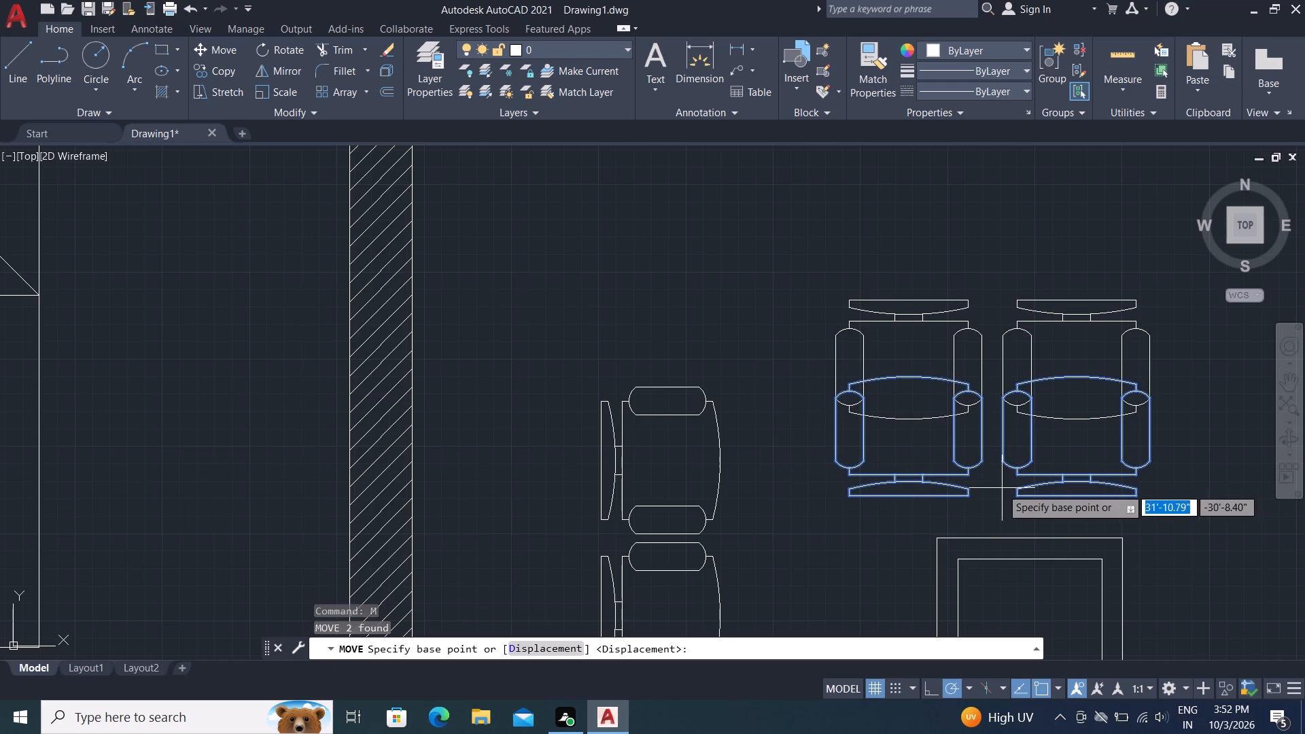
click(1022, 495)
scroll(970, 515, down, 3)
scroll(944, 461, down, 1)
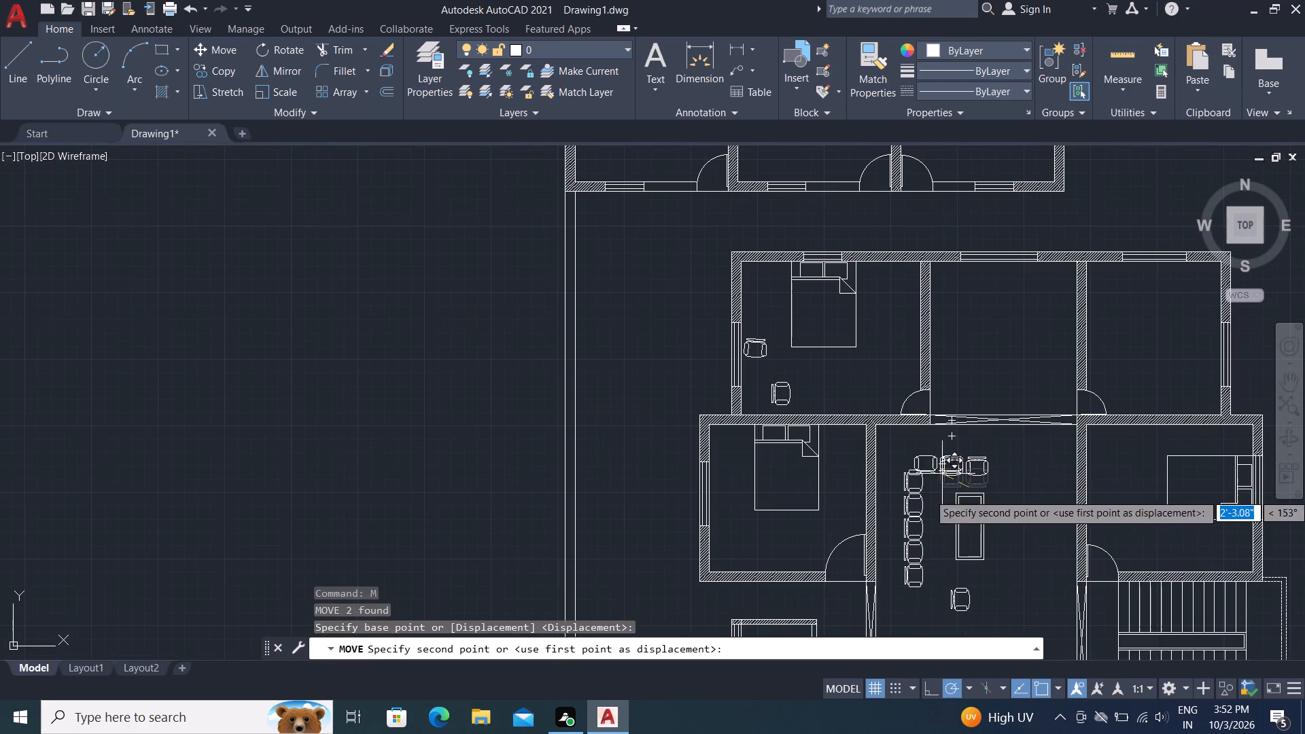
scroll(977, 597, up, 3)
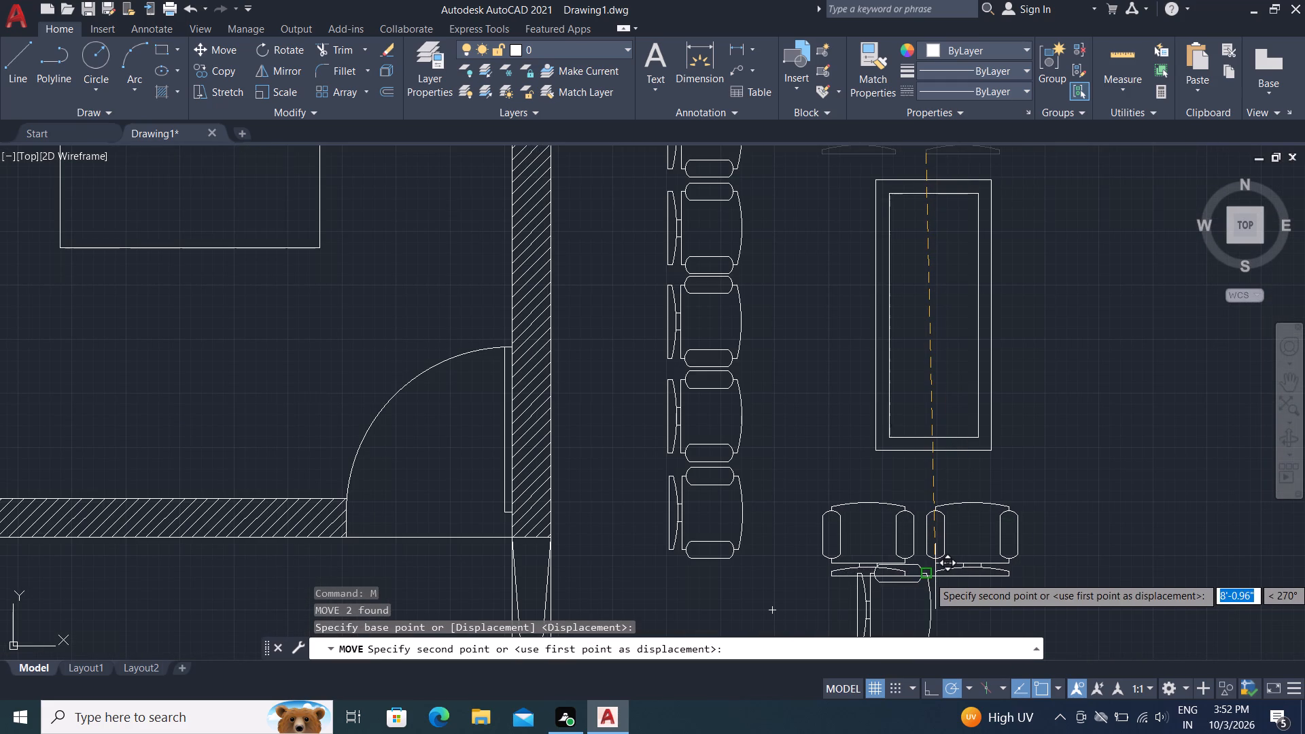
click(933, 567)
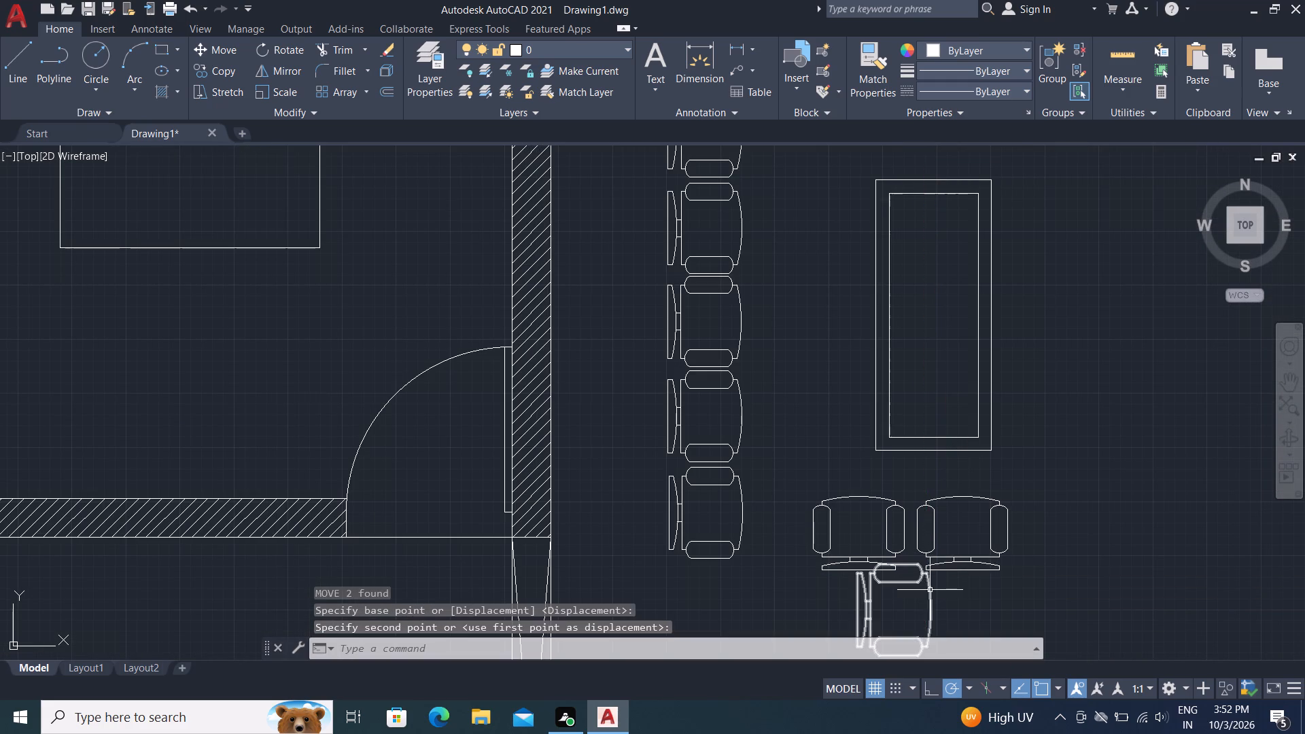
Erase the single east-facing chair overlapping the mirrored pair south of the hall table.
click(930, 592)
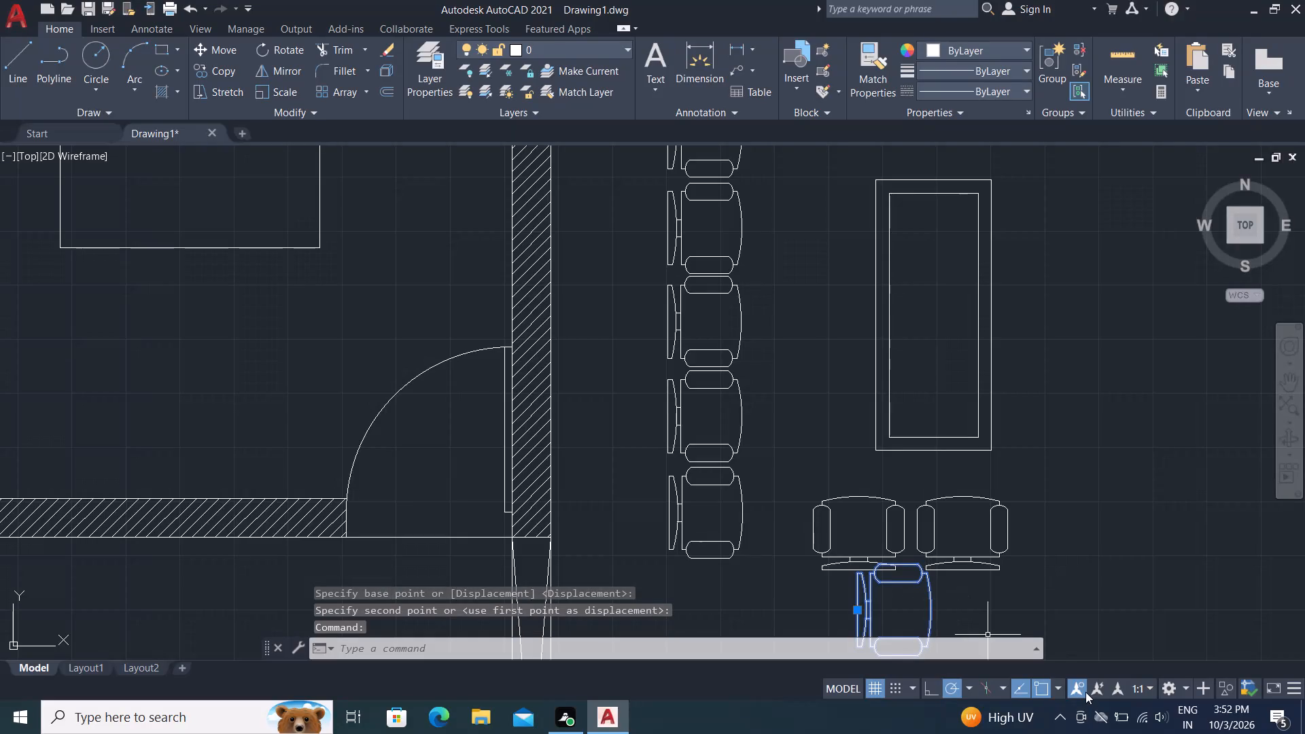
key(Delete)
Move the two chairs south of the hall table about 1'-4" straight south, away from the table.
scroll(972, 462, down, 2)
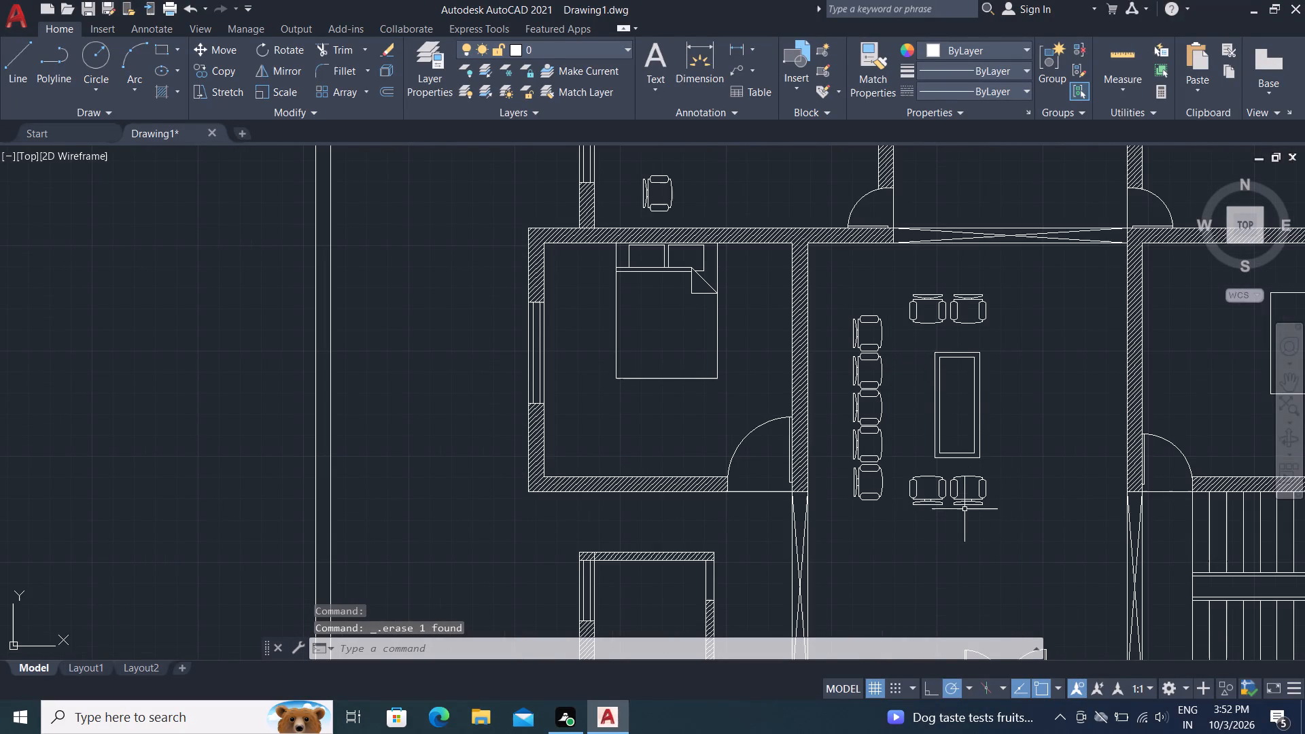
scroll(959, 509, up, 1)
click(954, 495)
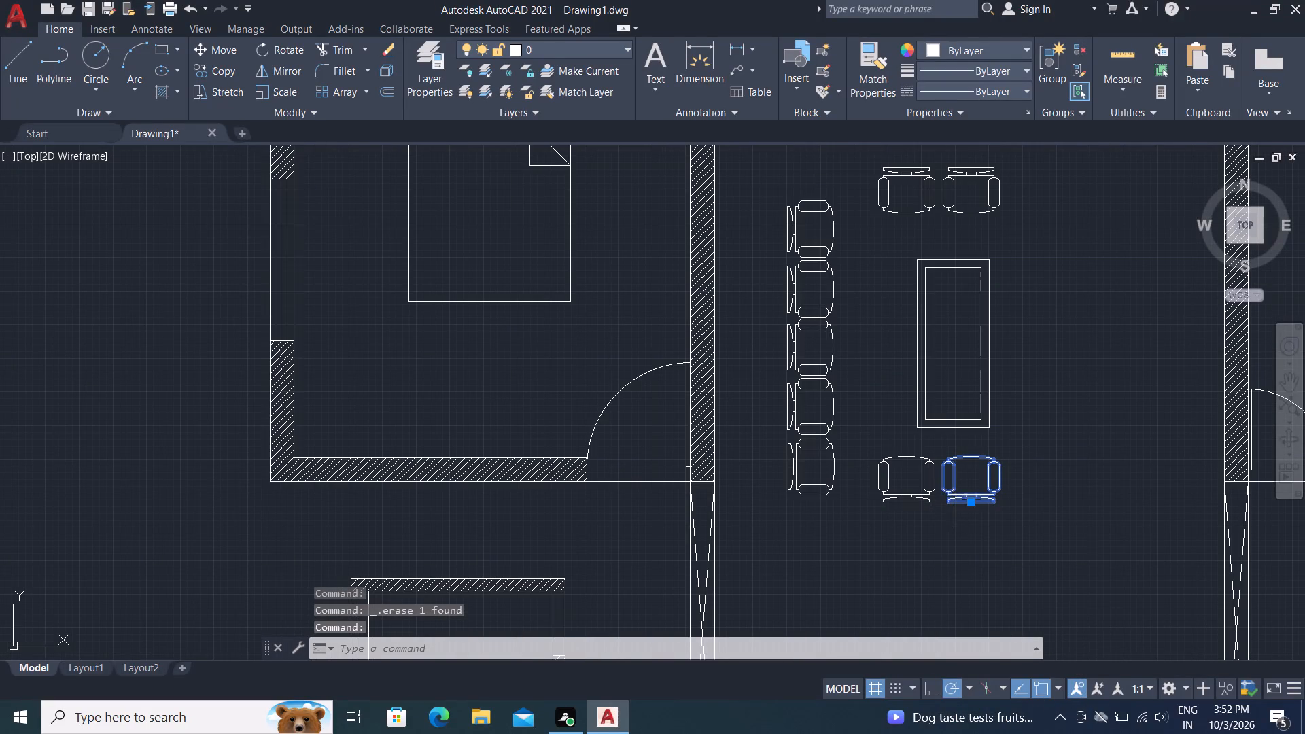
click(921, 500)
key(m)
key(space)
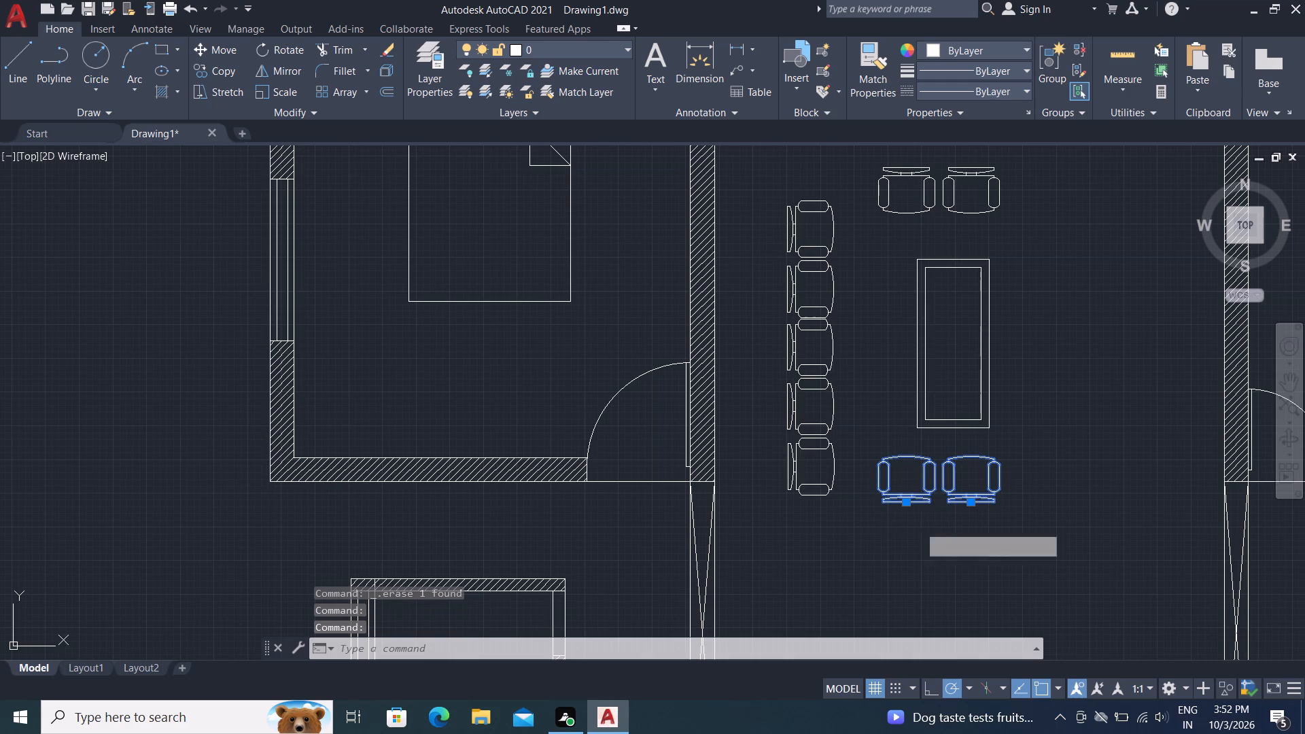
click(922, 495)
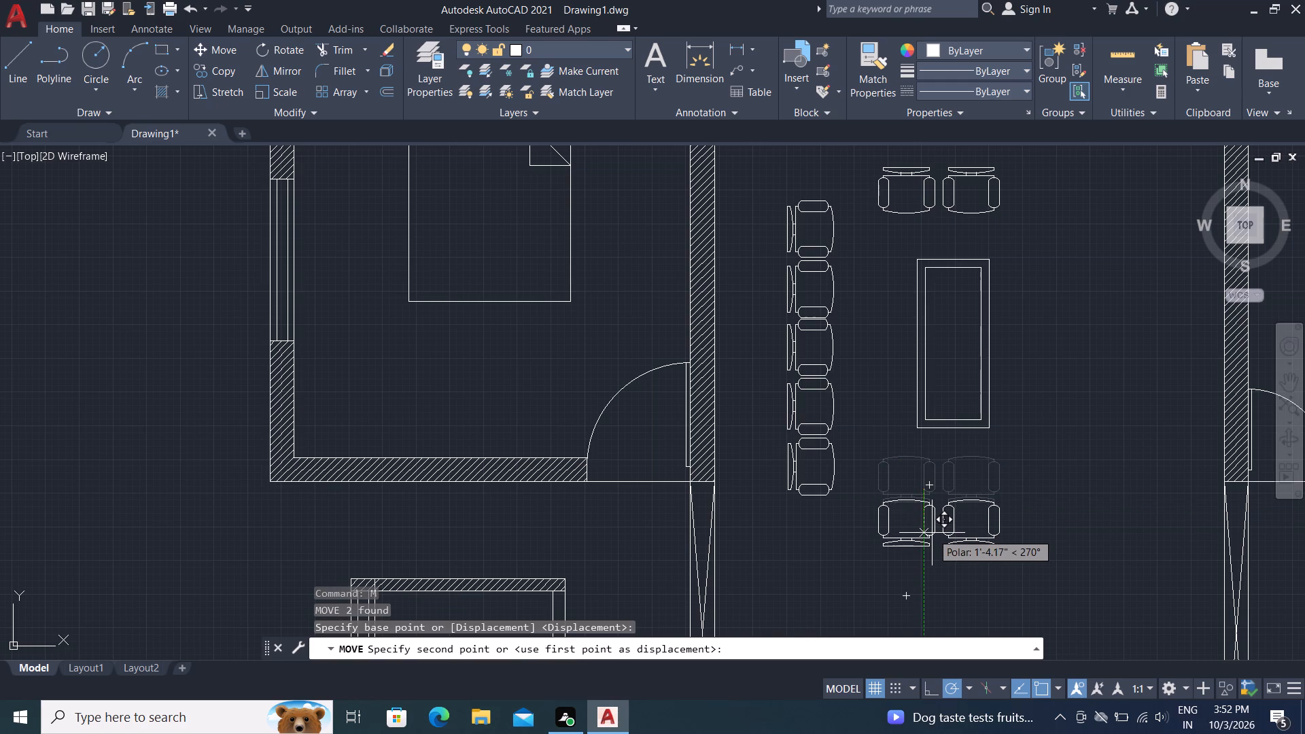
click(932, 533)
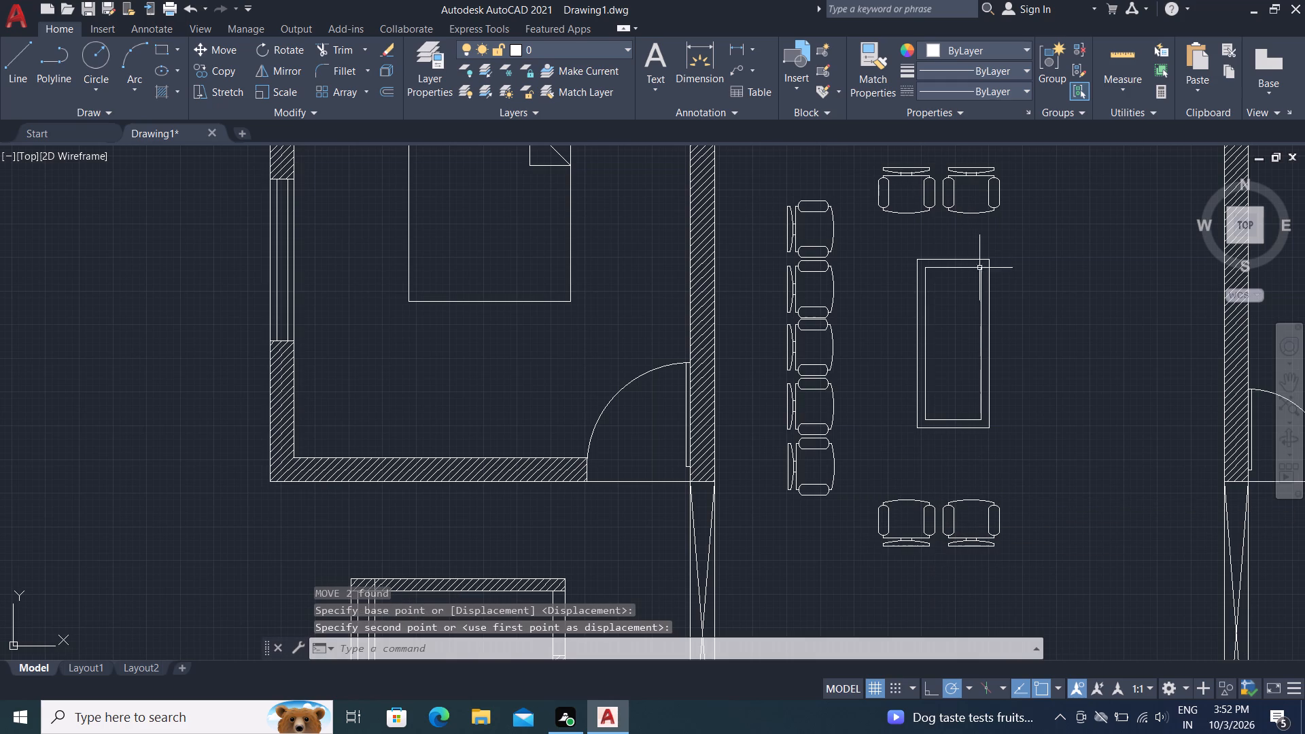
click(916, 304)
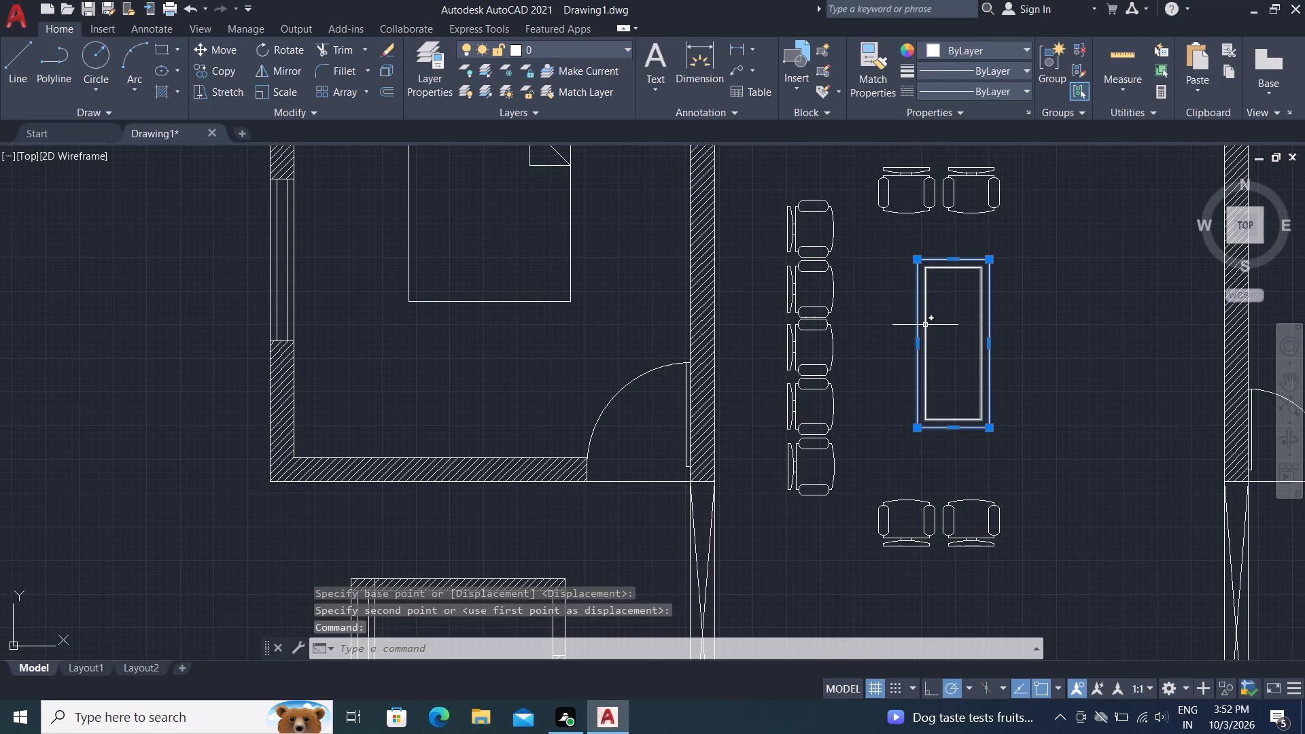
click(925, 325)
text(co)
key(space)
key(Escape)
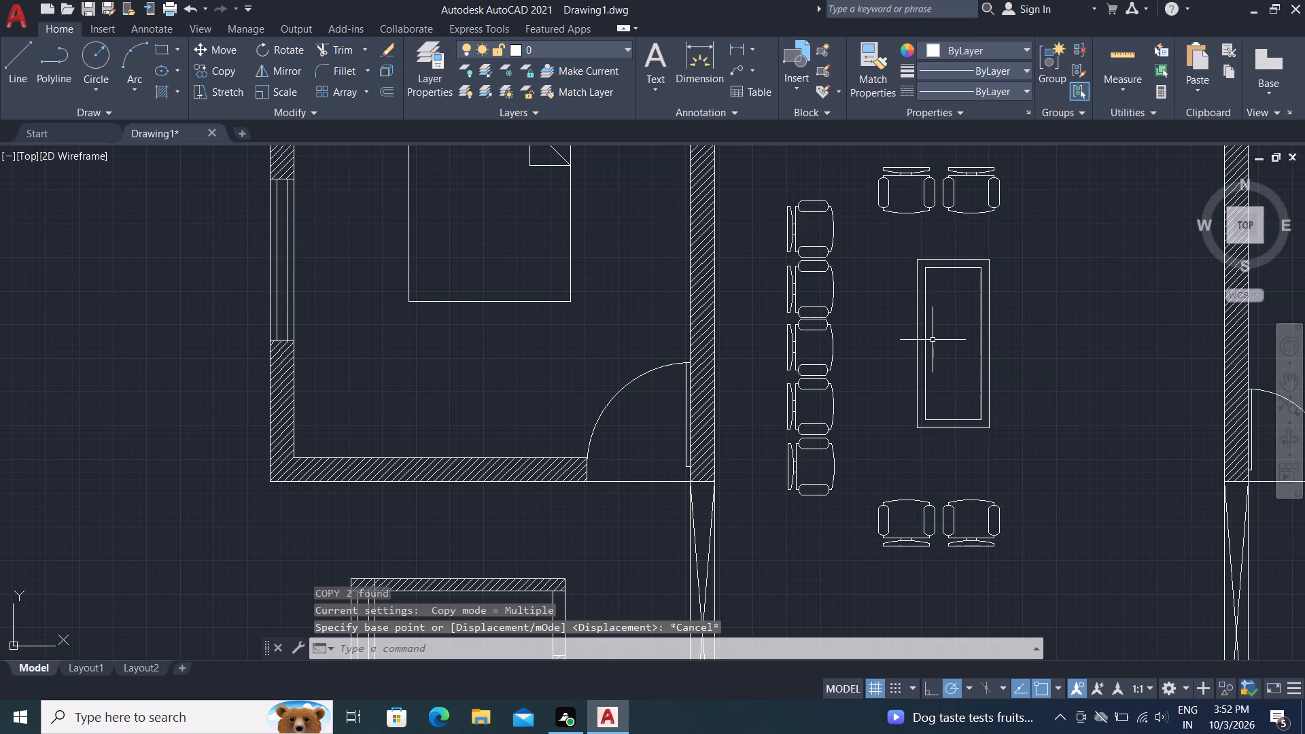
Move both rectangles of the hall table about 11.4" west, towards the column of five chairs.
key(m)
key(space)
click(926, 332)
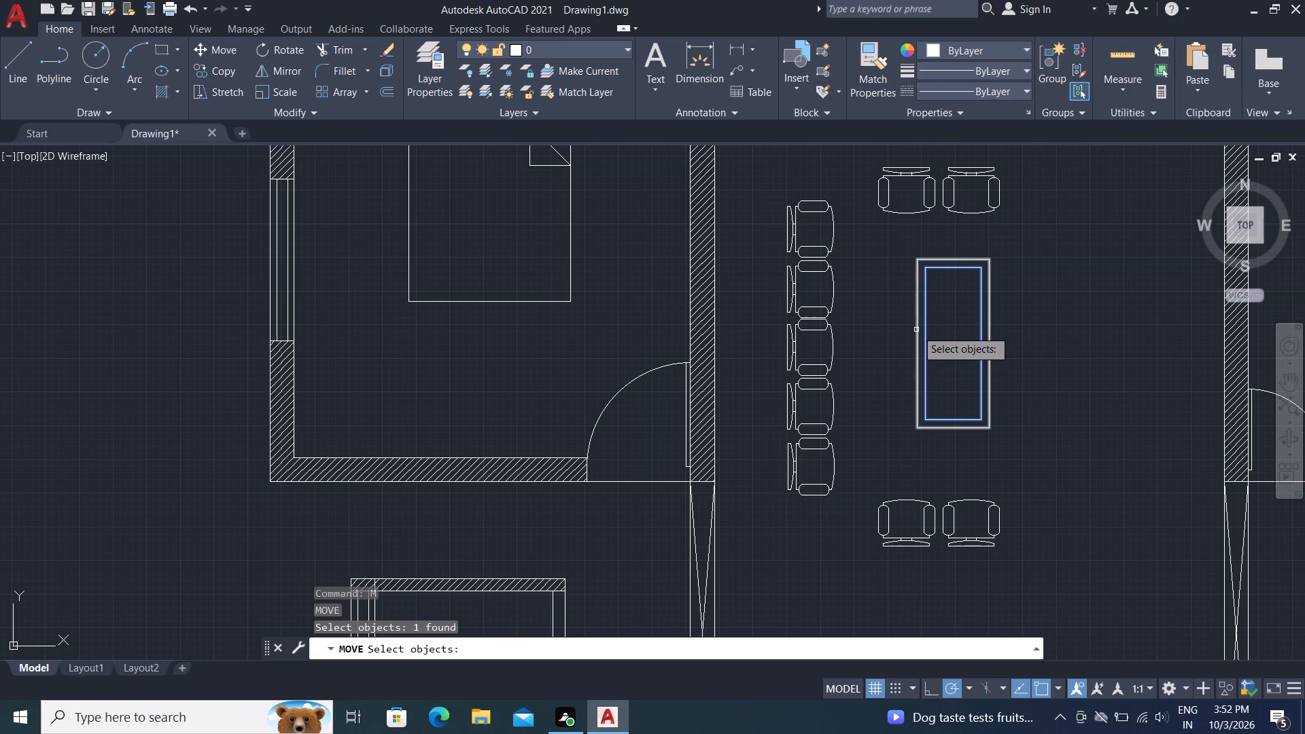
click(916, 330)
right_click(924, 320)
click(919, 318)
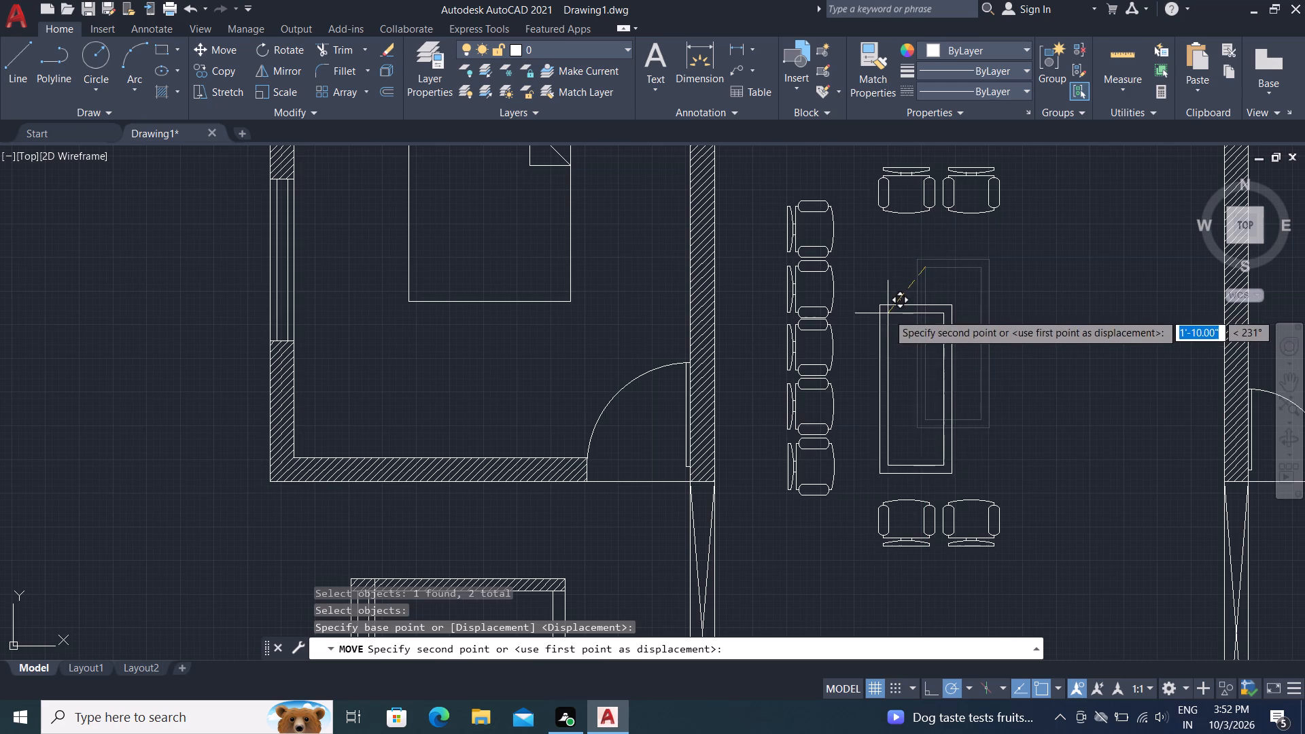
click(894, 272)
key(Escape)
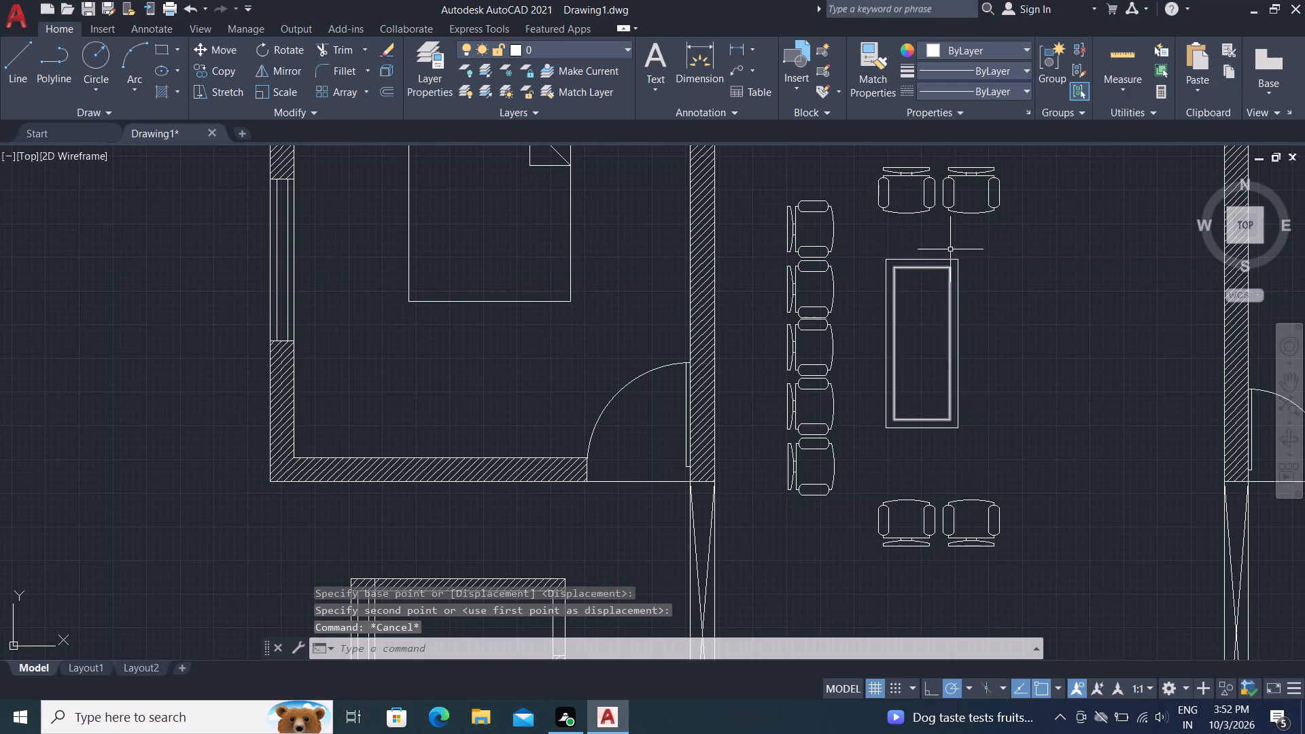
Move the two chairs north of the hall table slightly farther north, away from the table.
click(903, 215)
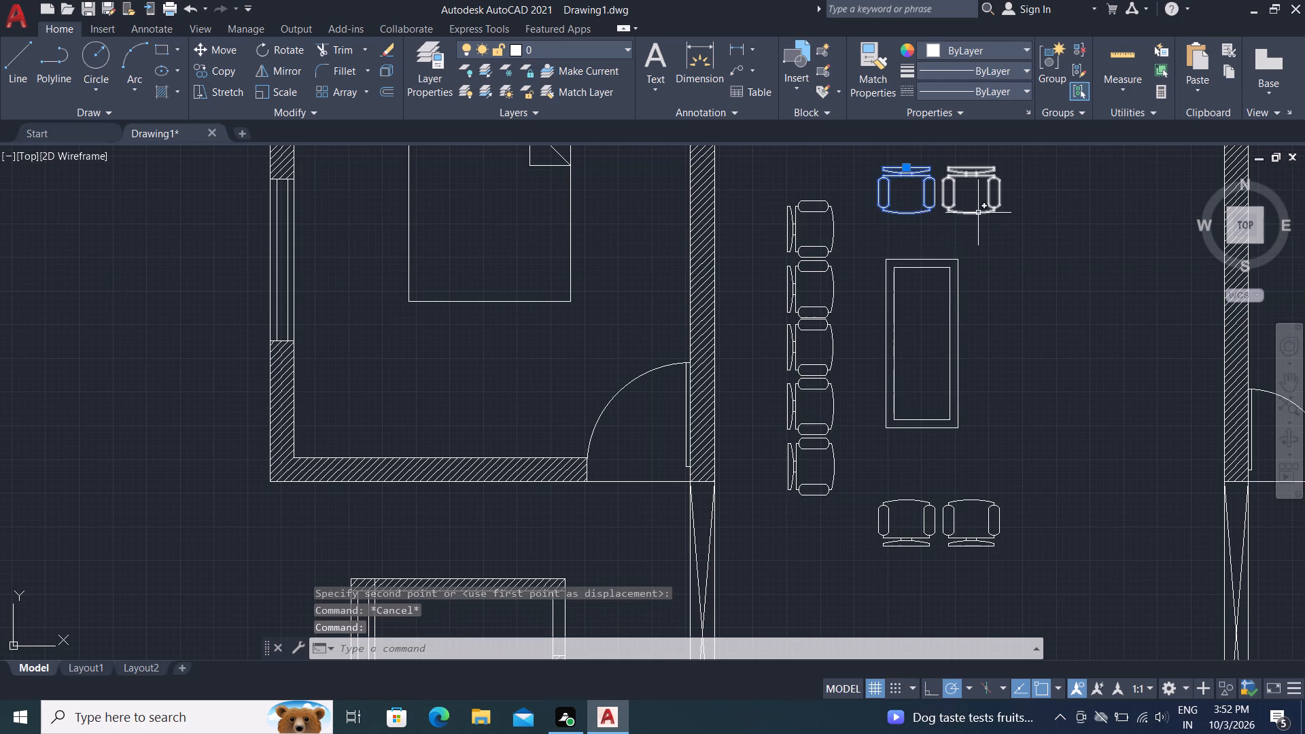
click(978, 213)
key(m)
key(space)
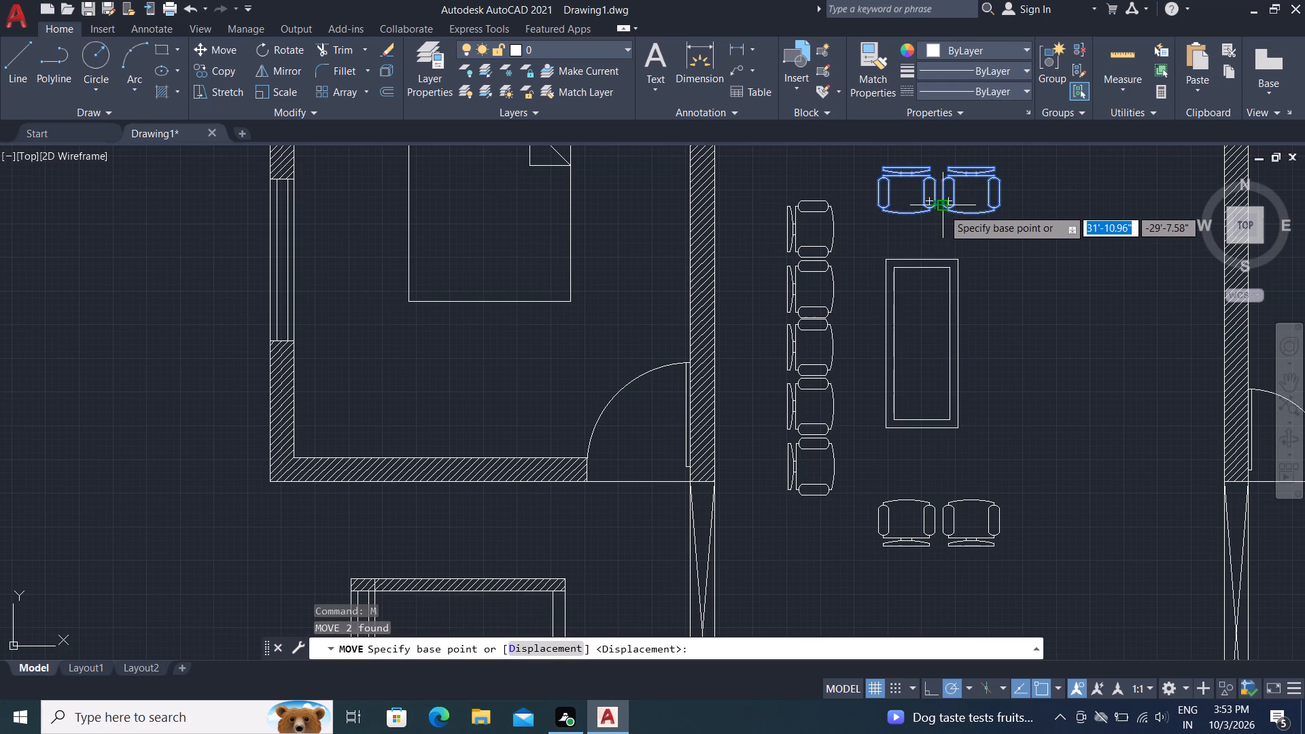
click(937, 209)
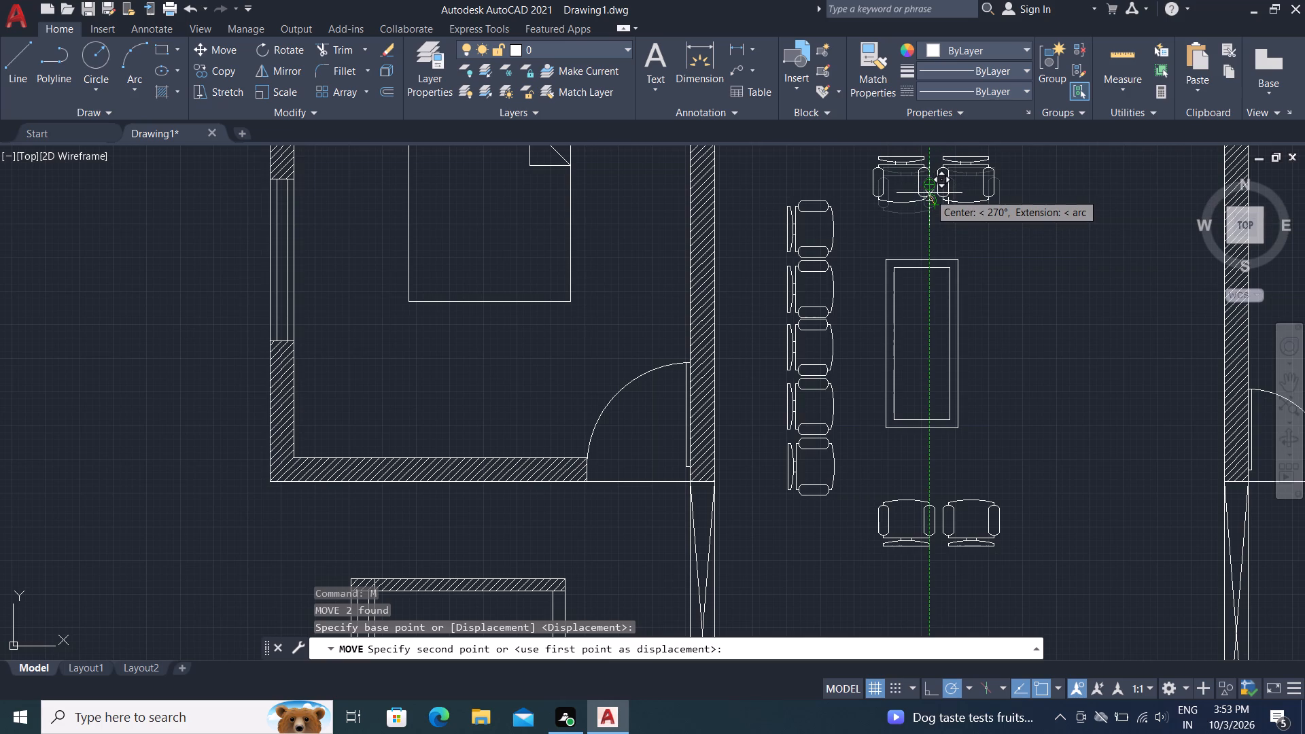
click(929, 193)
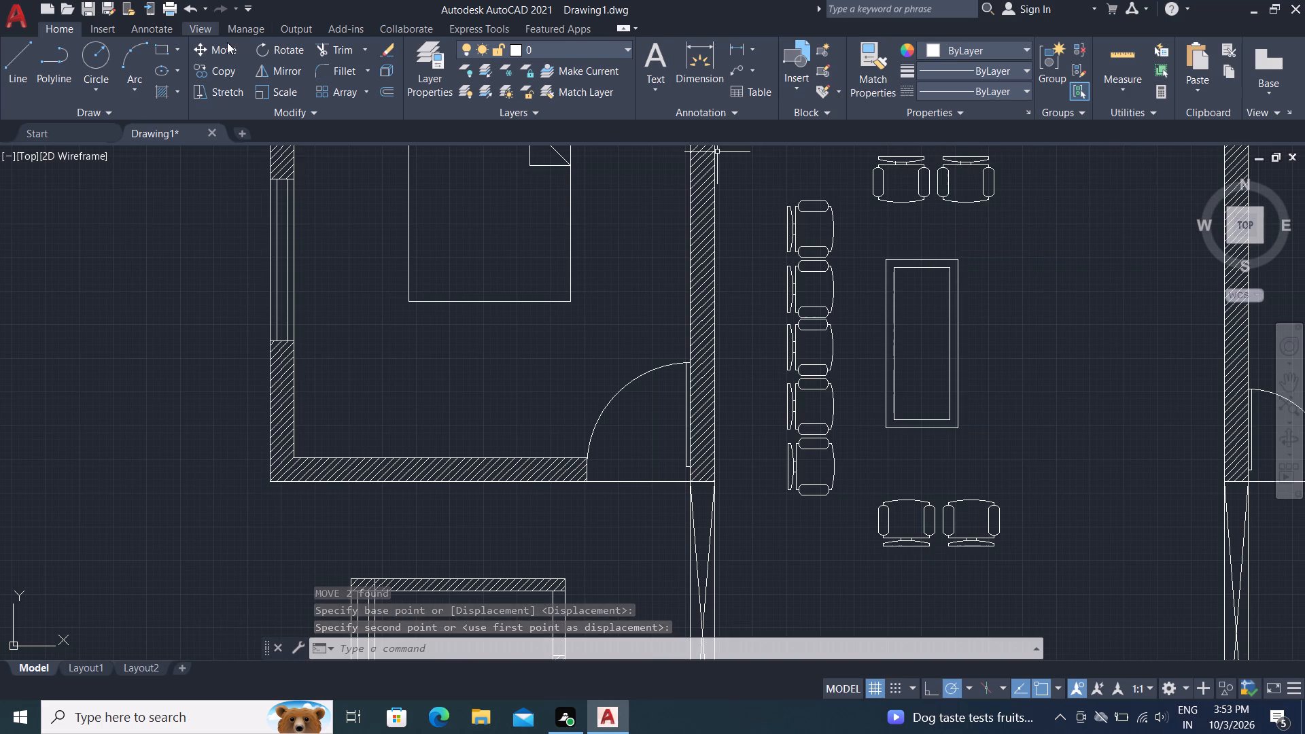
Draw a circle of about 8.5" radius between the south end of the five-chair column and the southern chair pair.
click(96, 52)
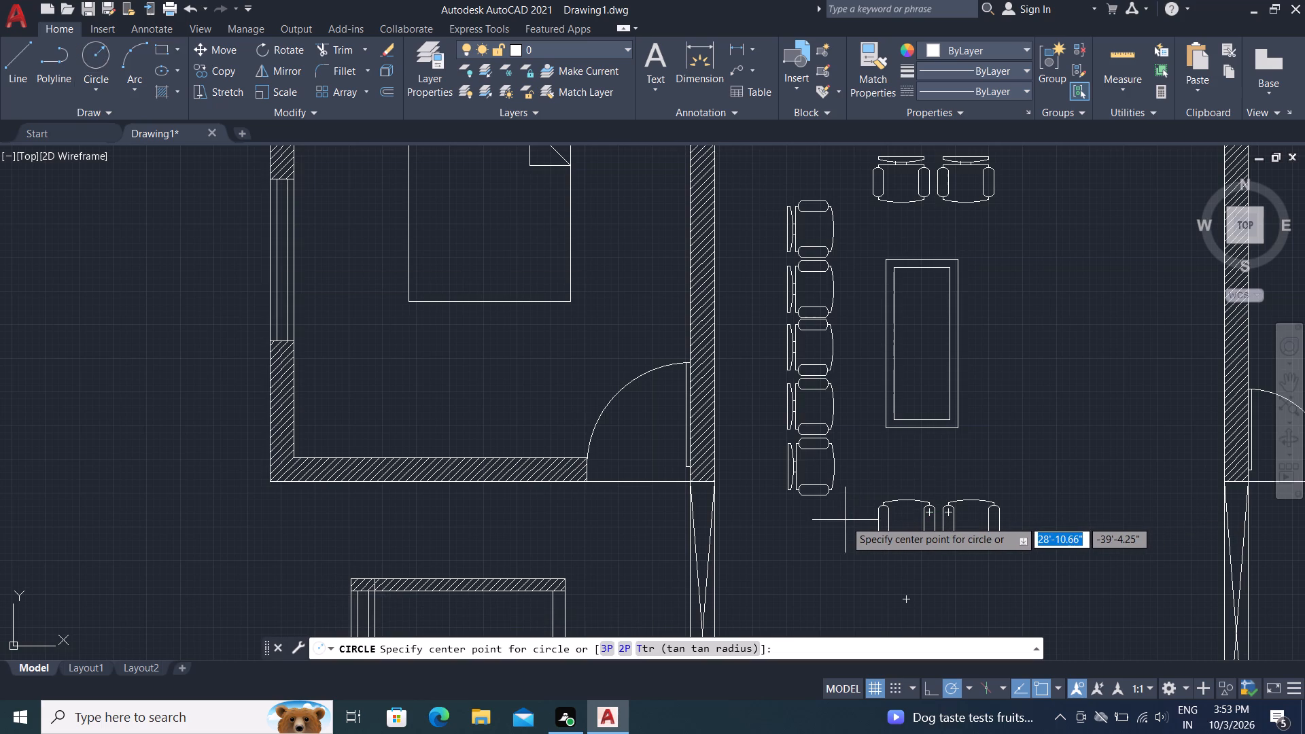
click(838, 527)
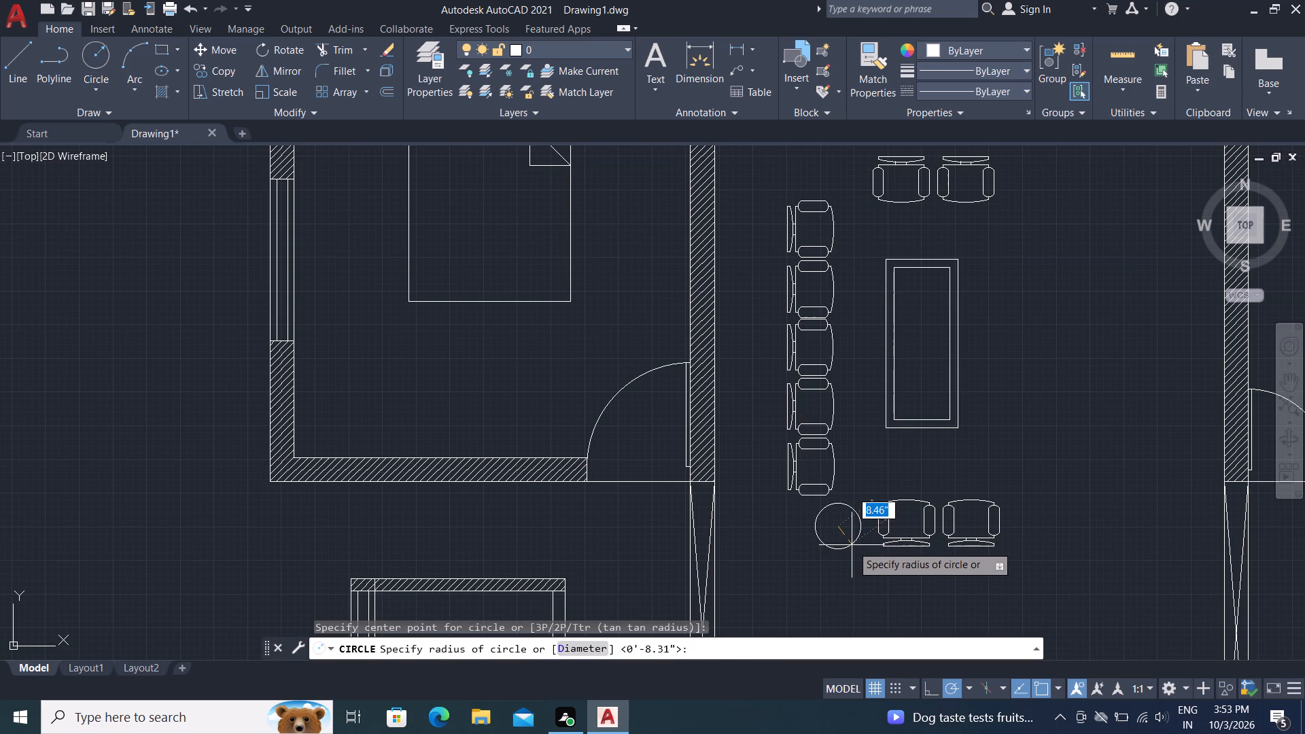
click(852, 545)
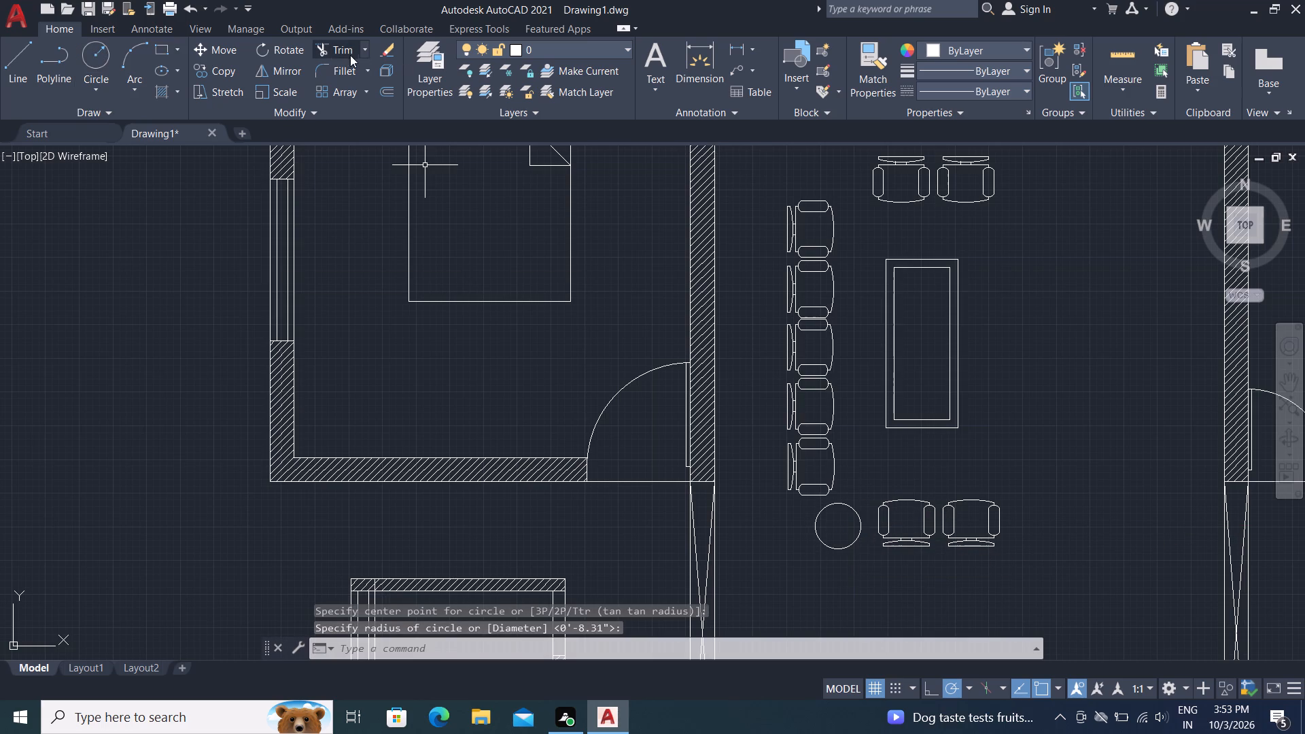
Copy the circle about 10'-10" straight north, beside the chair pair north of the hall table.
click(214, 69)
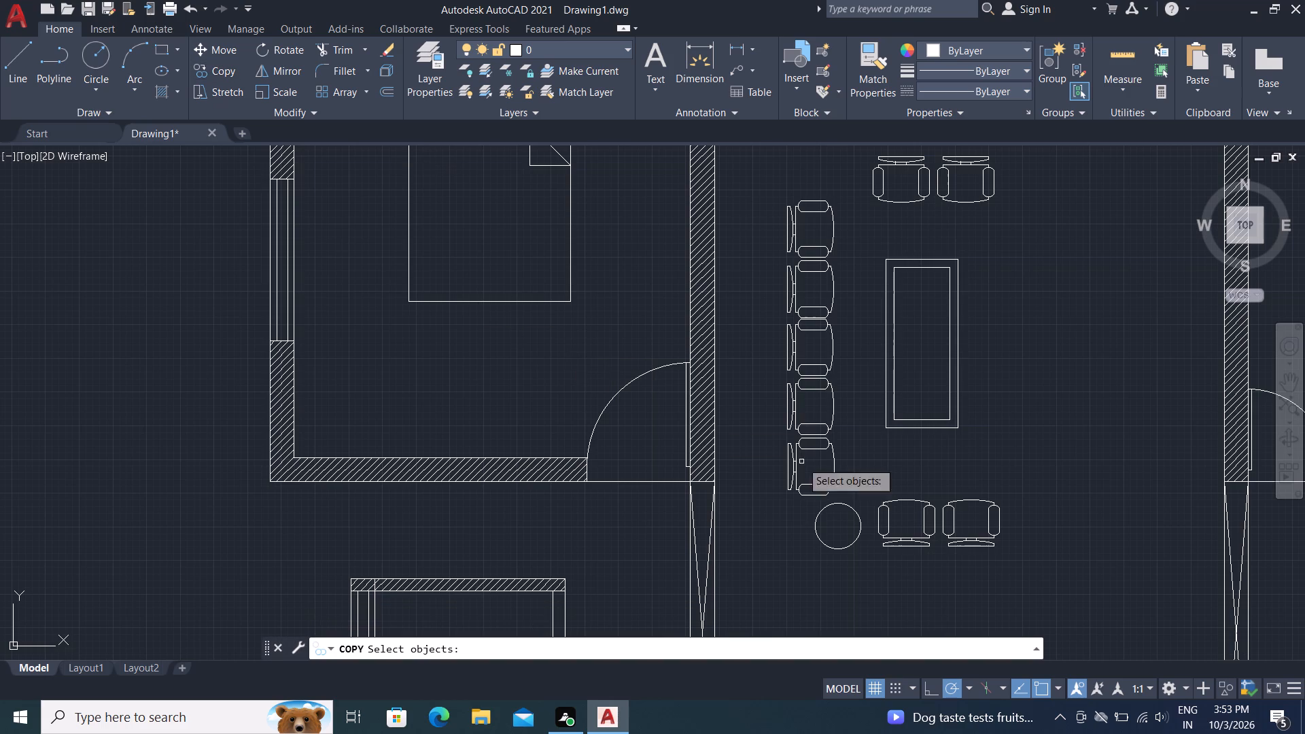
click(831, 548)
right_click(831, 548)
click(829, 548)
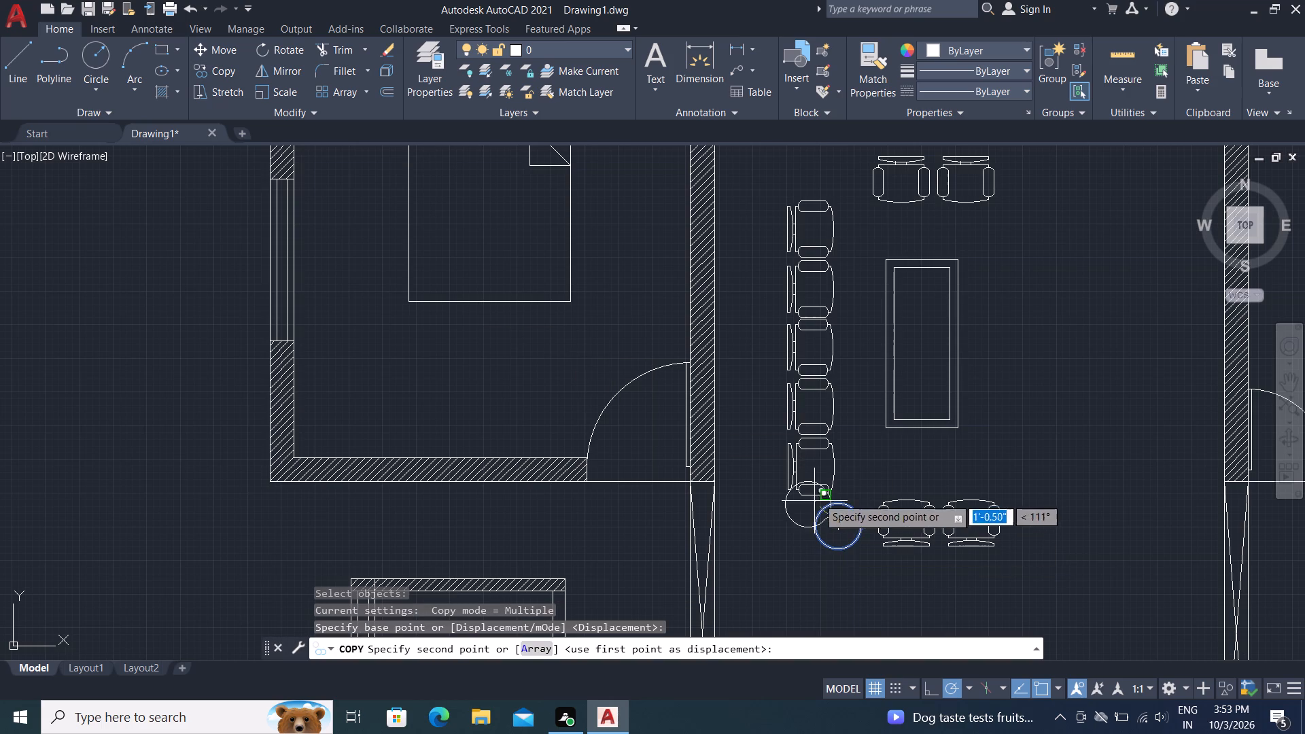
click(846, 175)
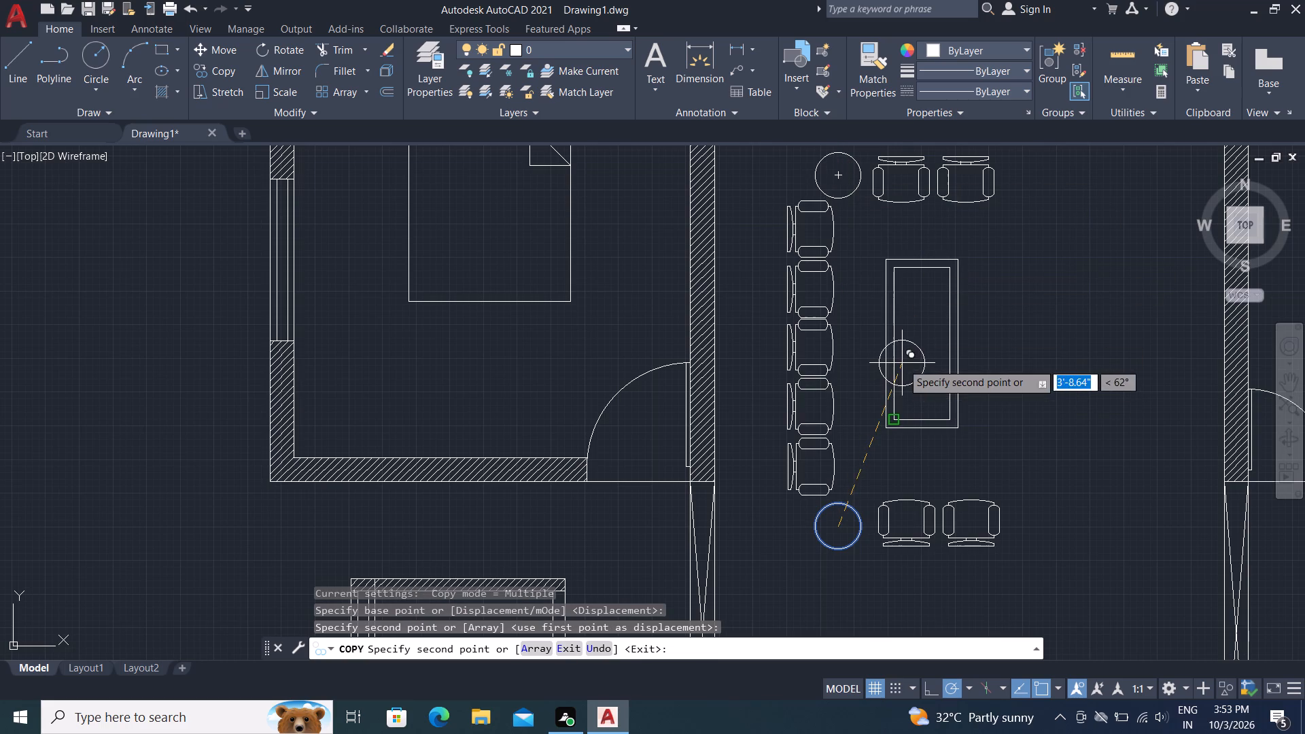
key(Escape)
key(Escape)
Move the northern circle slightly northwest, placing it just beyond the north end of the five-chair column.
scroll(849, 383, down, 1)
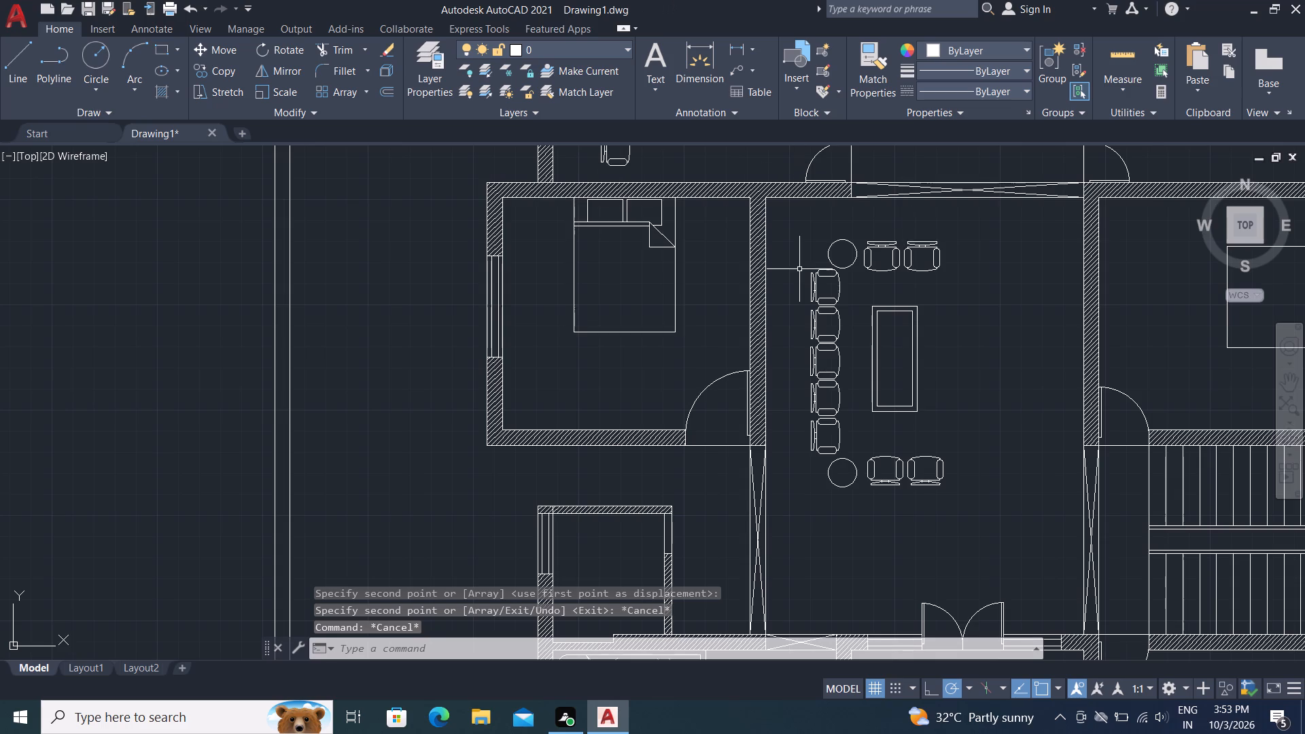
scroll(797, 270, up, 1)
click(846, 238)
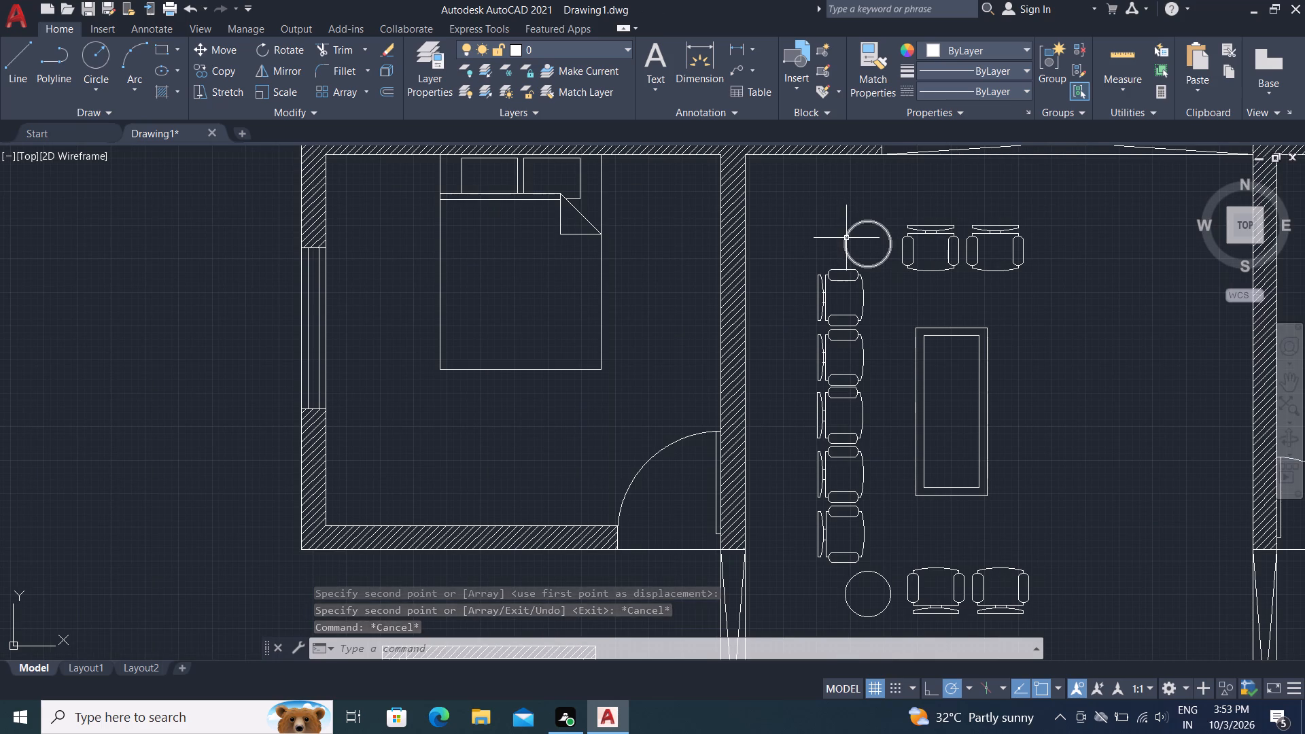
key(m)
key(space)
click(846, 234)
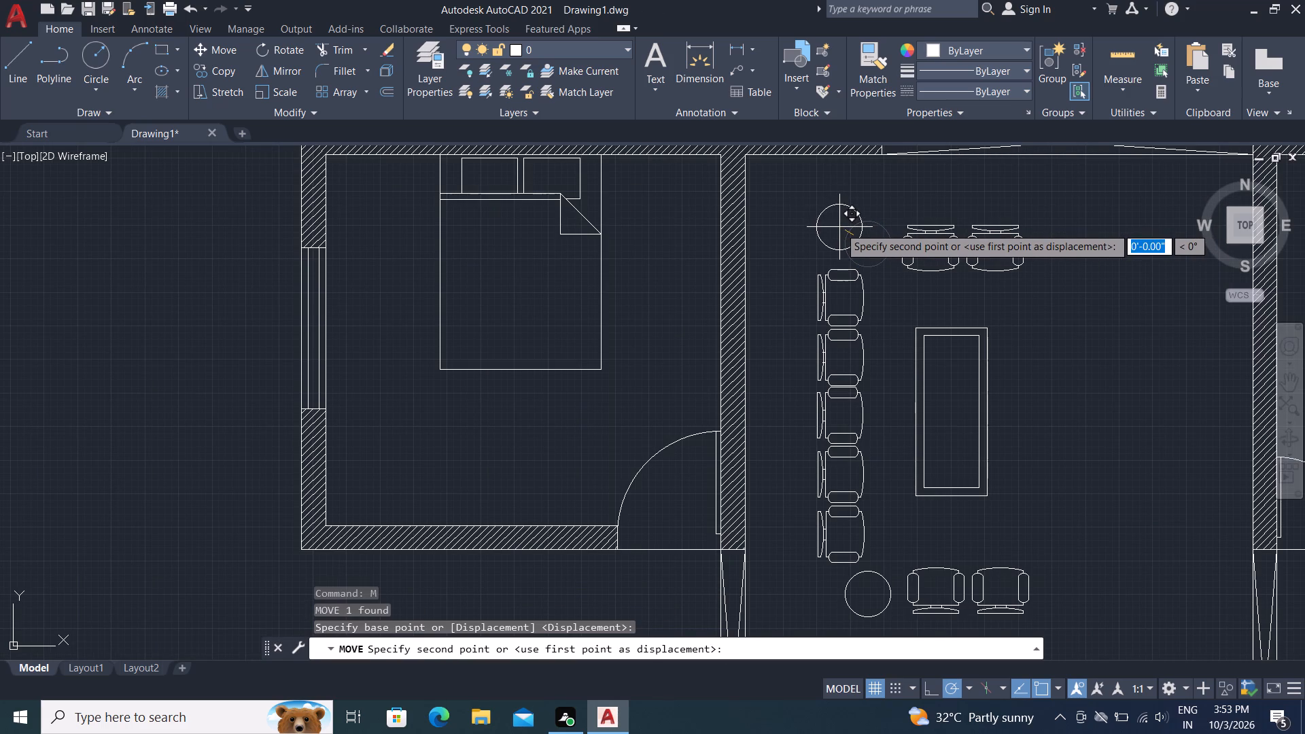
click(838, 222)
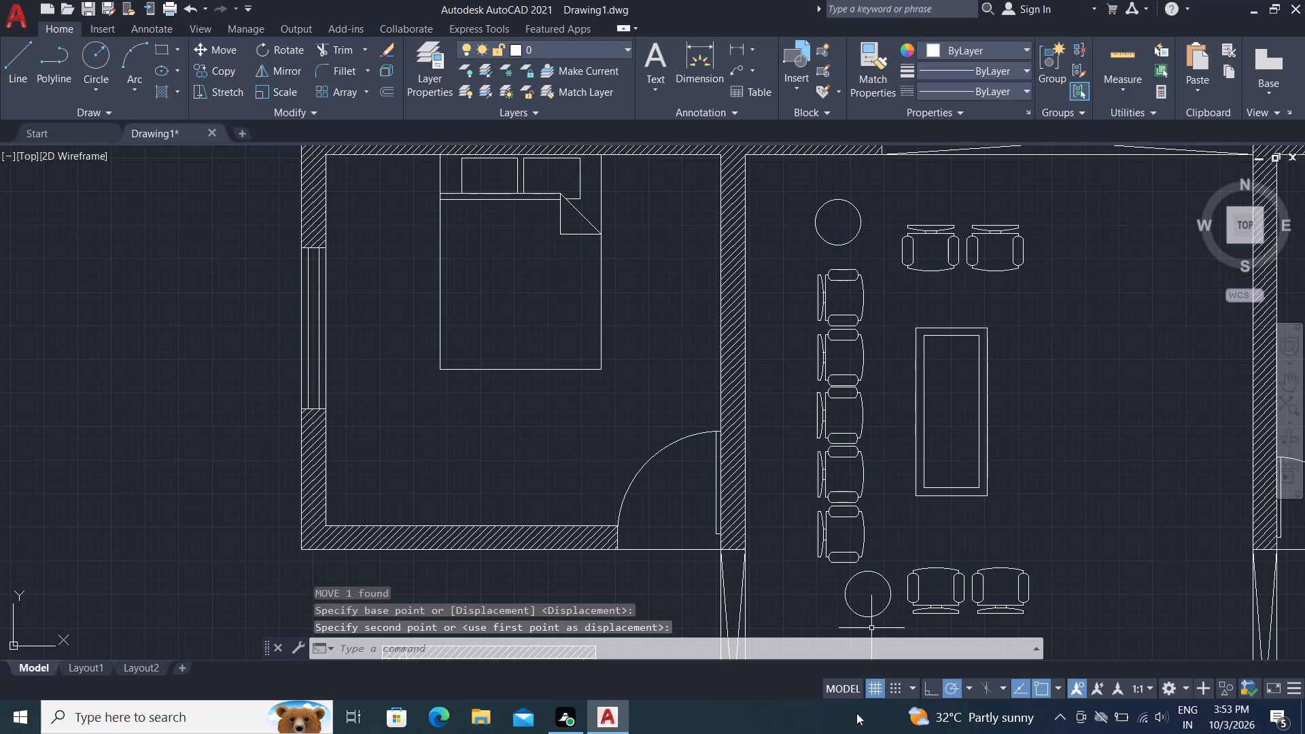
Move the southern circle about 8.5" straight west, placing it directly south of the five-chair column.
click(847, 605)
text(m)
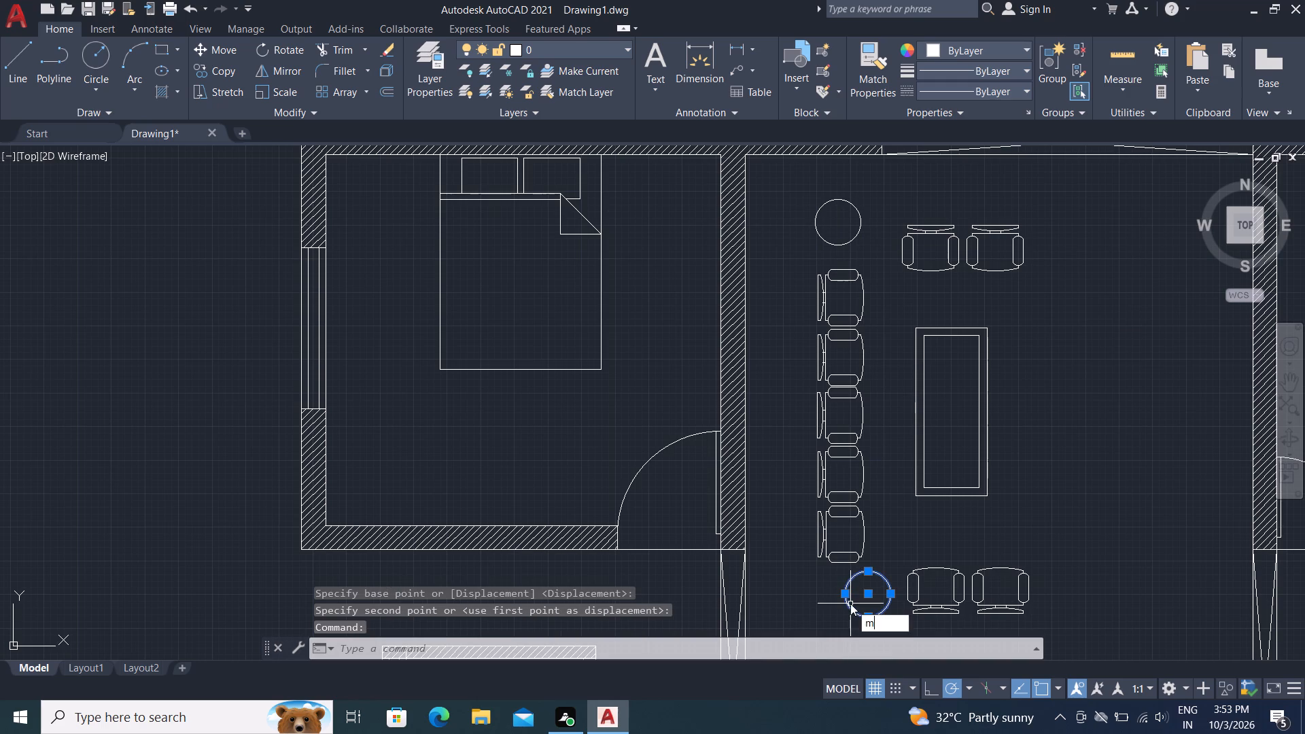
key(space)
click(850, 604)
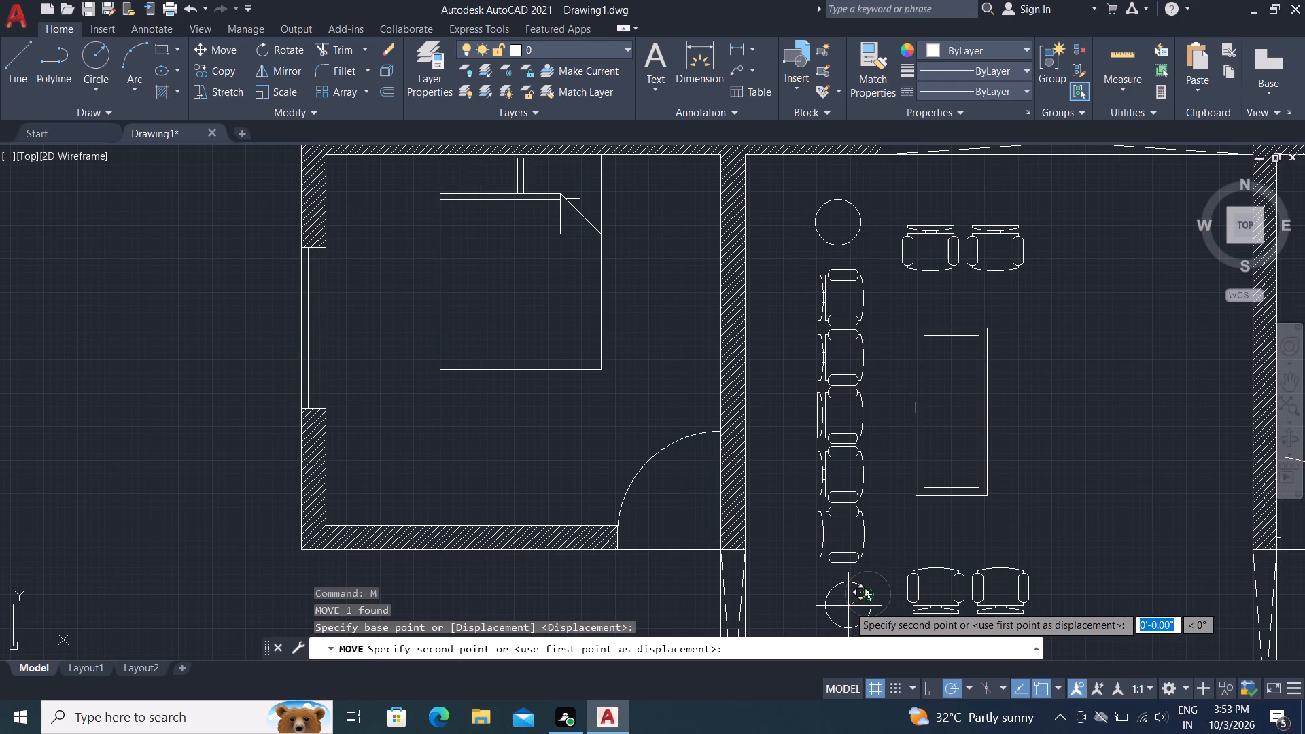
click(848, 606)
middle_drag(848, 606, 849, 605)
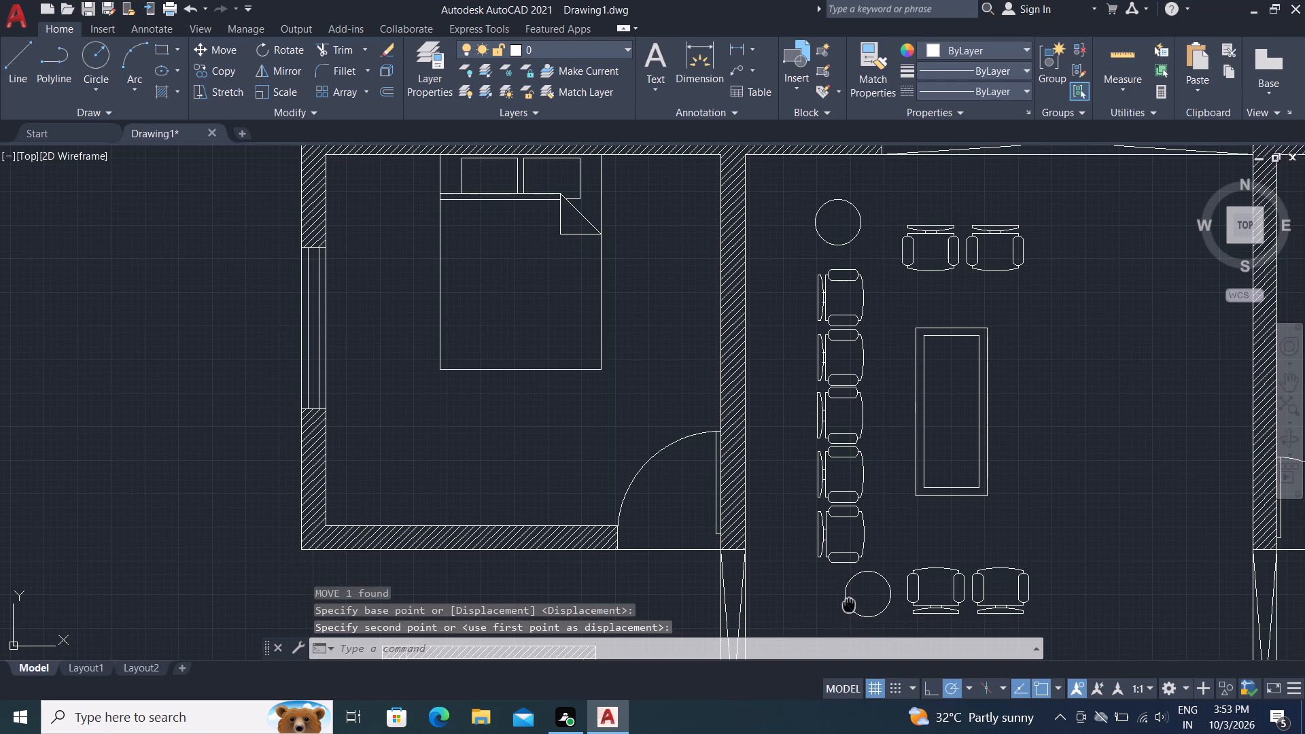
middle_drag(849, 605, 820, 468)
click(821, 471)
key(m)
key(space)
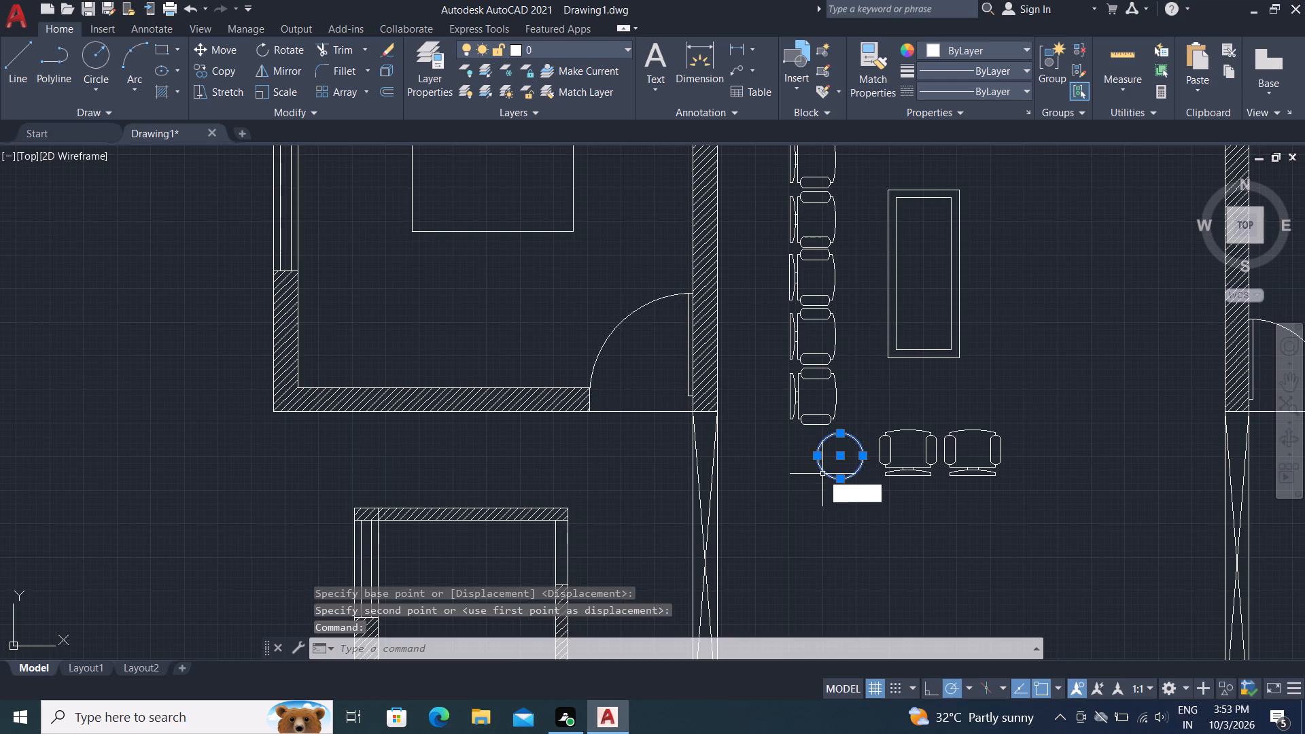
click(843, 454)
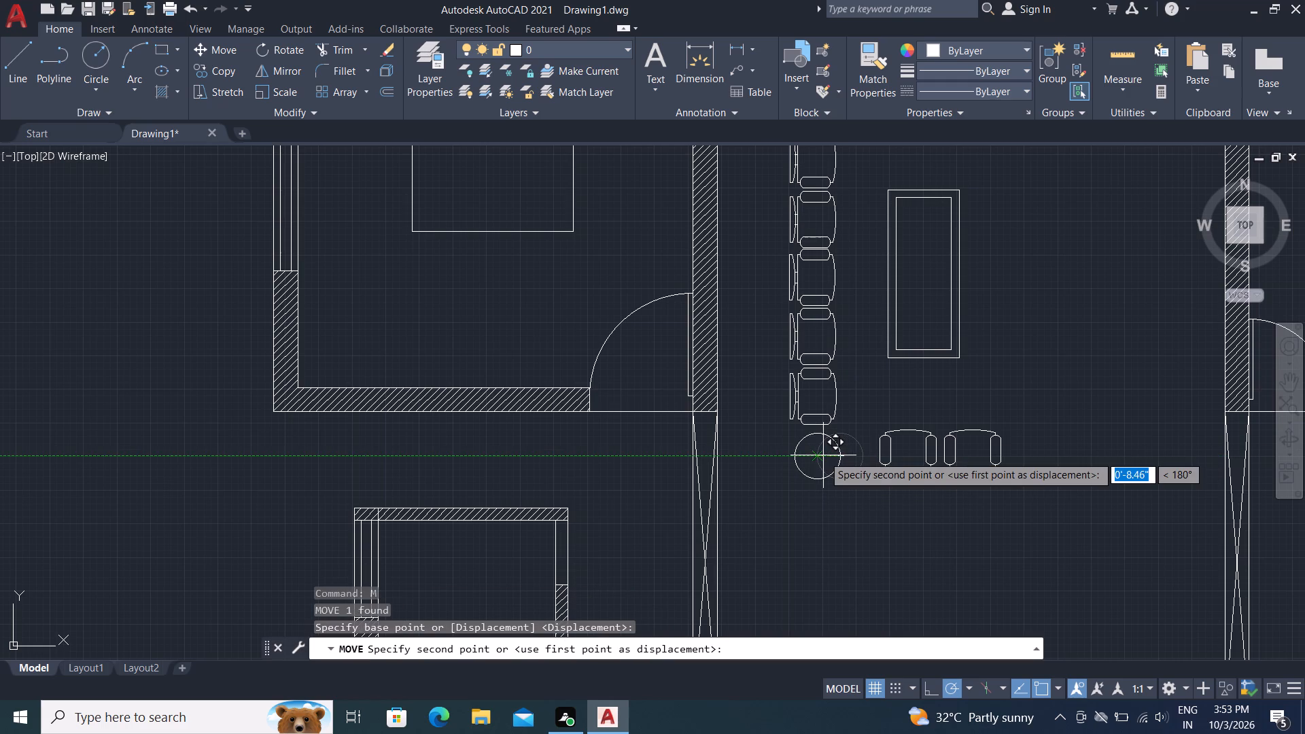
click(823, 455)
key(Escape)
Erase the four-pointed star shape lying in the empty space west of the floor plan.
scroll(860, 503, down, 1)
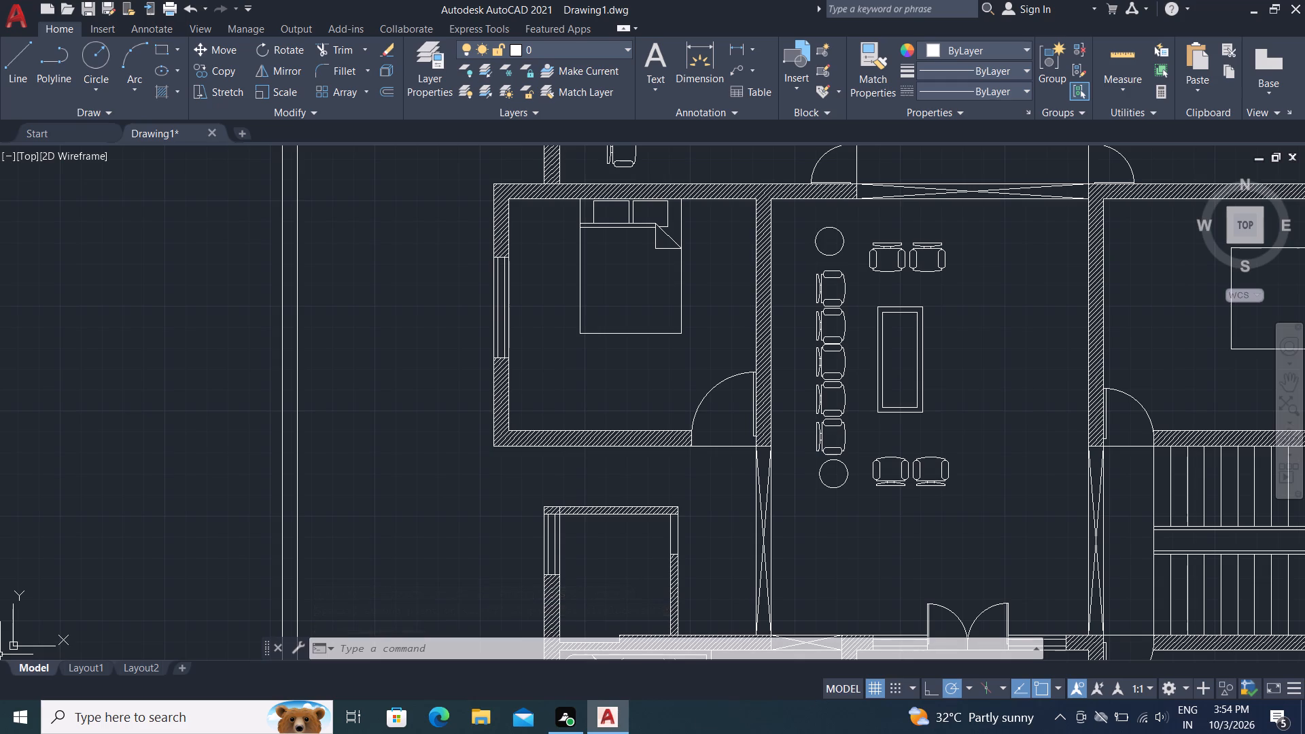
scroll(960, 355, down, 1)
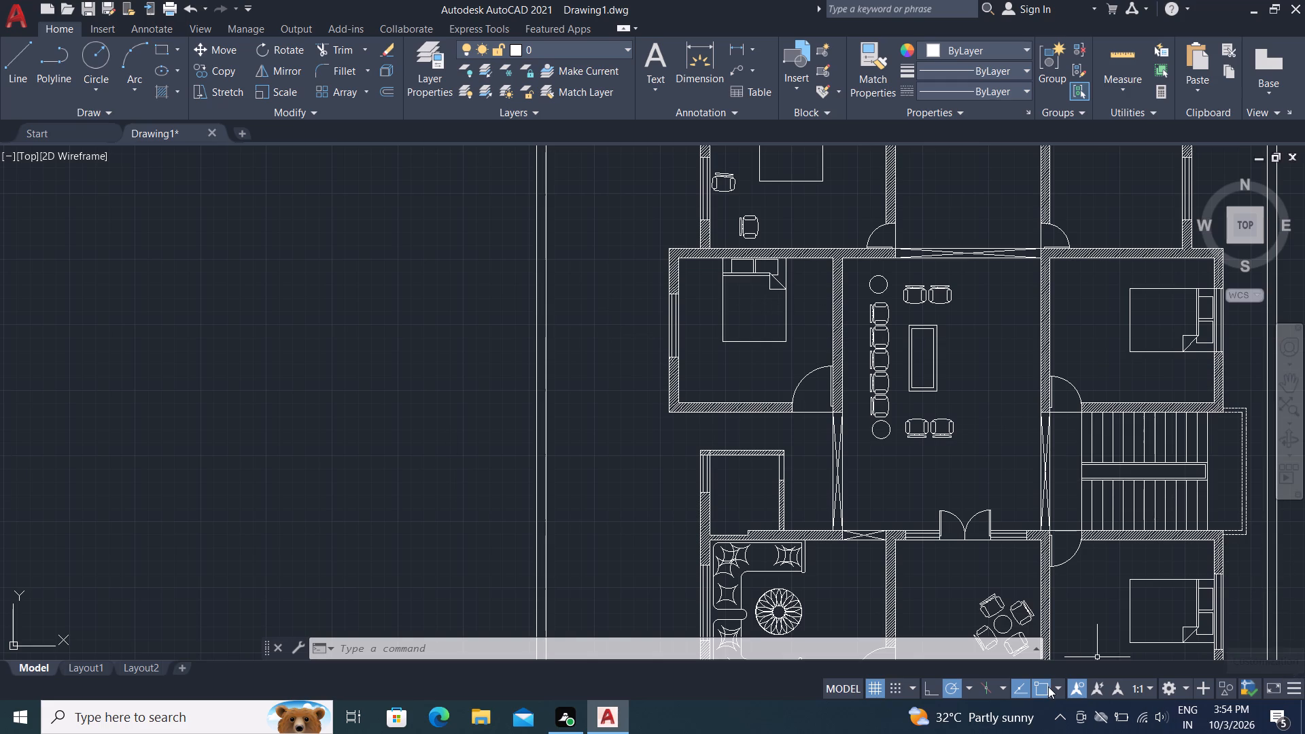
scroll(752, 402, down, 1)
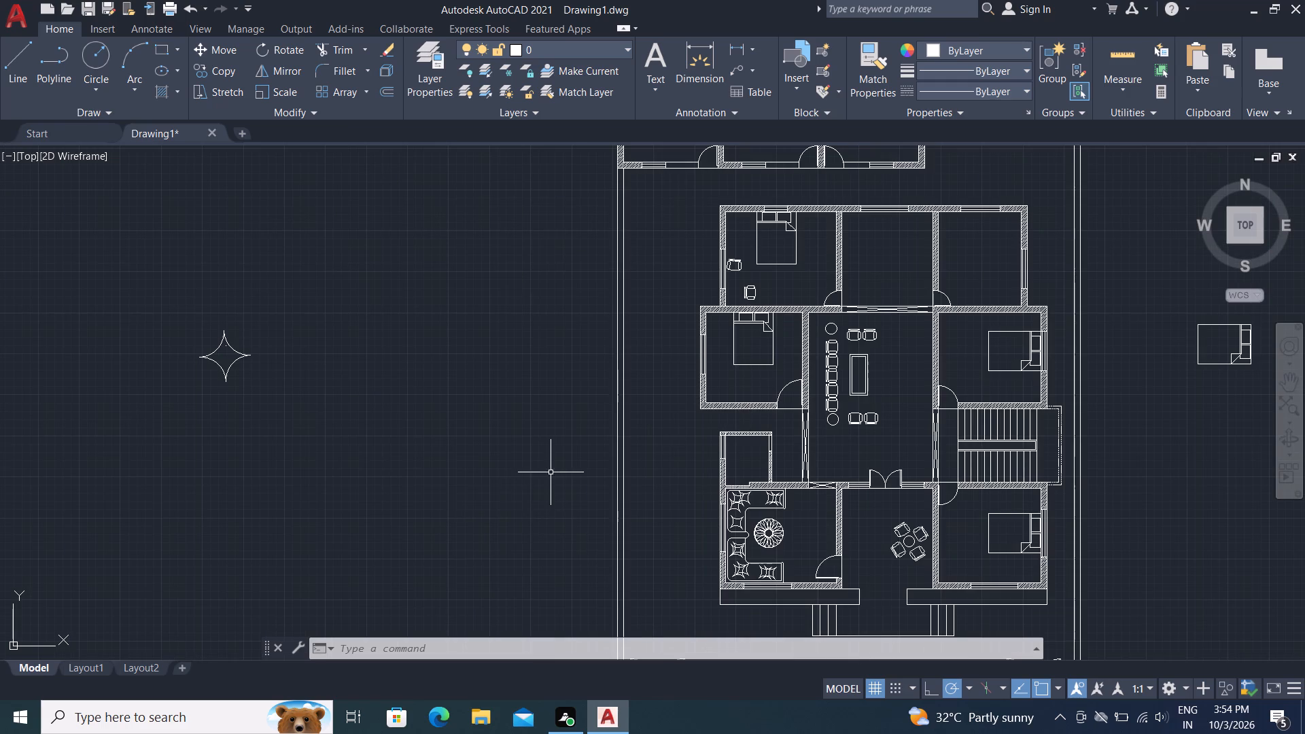
click(179, 316)
drag(336, 448, 334, 436)
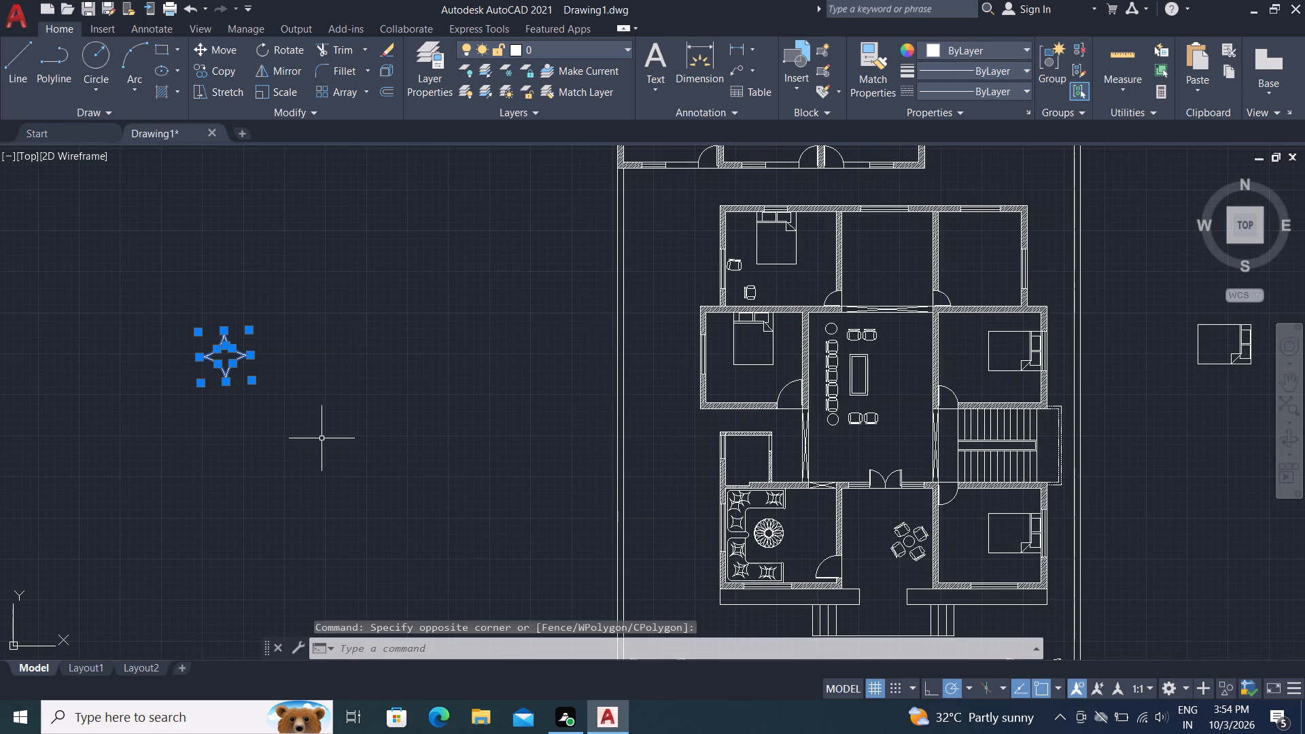
key(Delete)
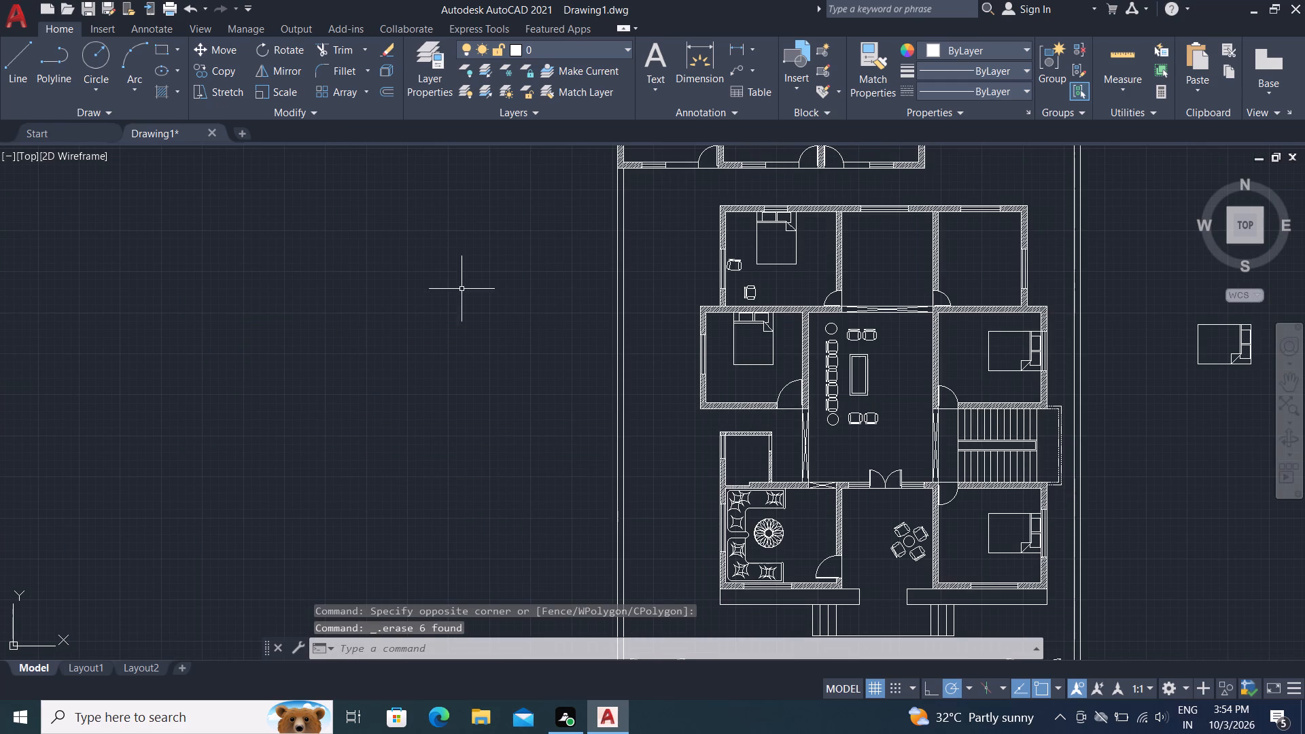
click(730, 453)
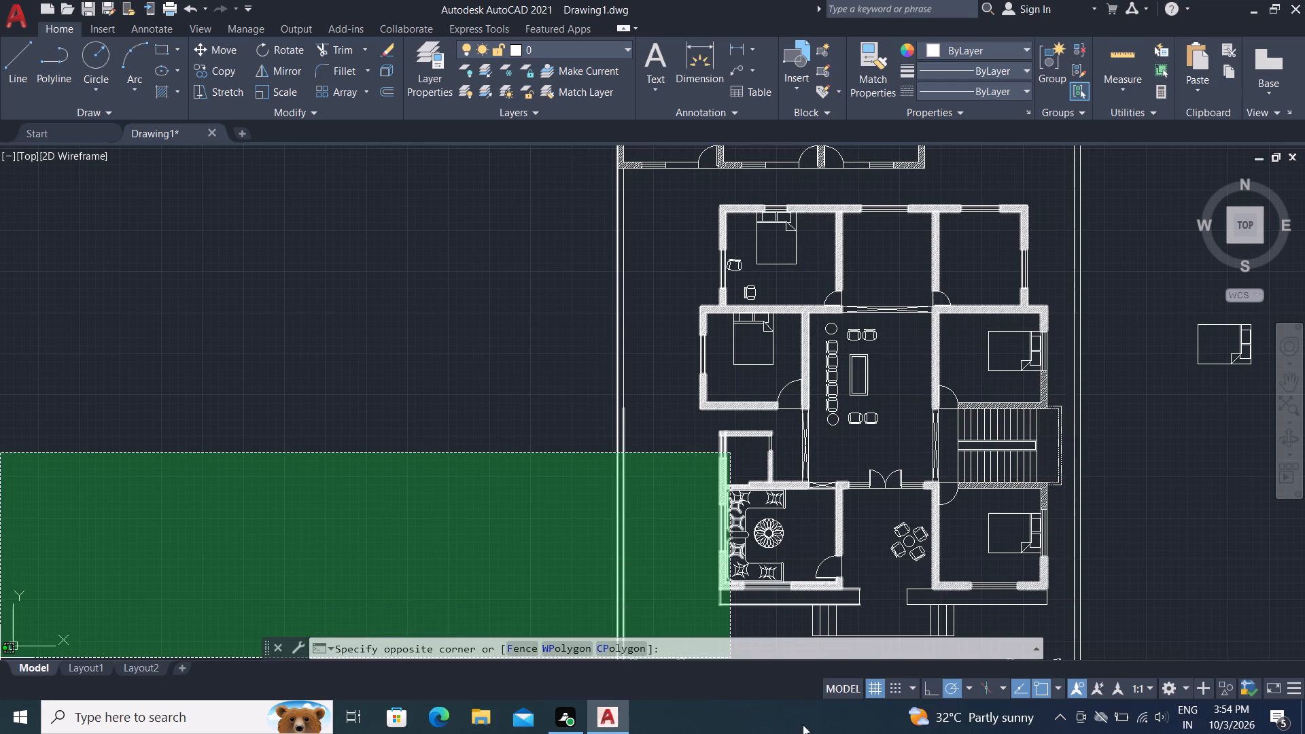
key(Escape)
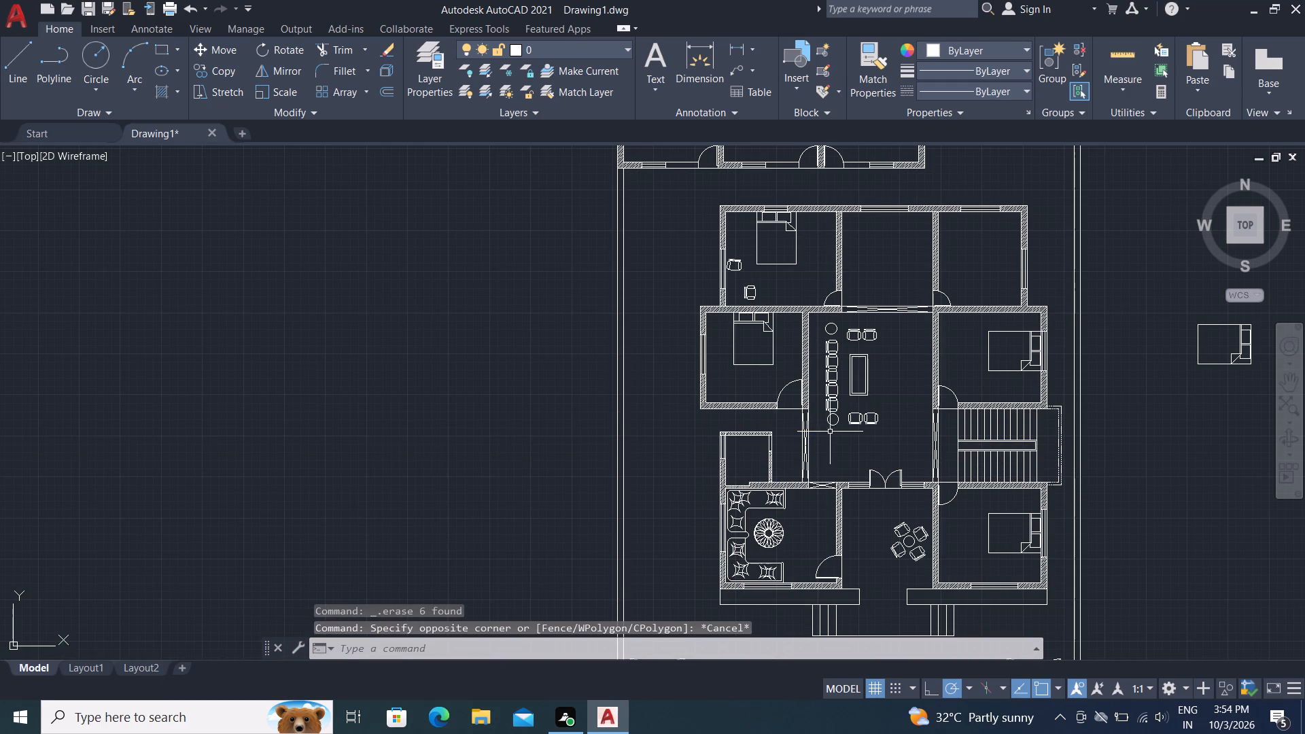
Copy the northwest bedroom's door about 25'-9" southwest, into the empty space just west of the small hatched room.
key(c)
key(o)
key(space)
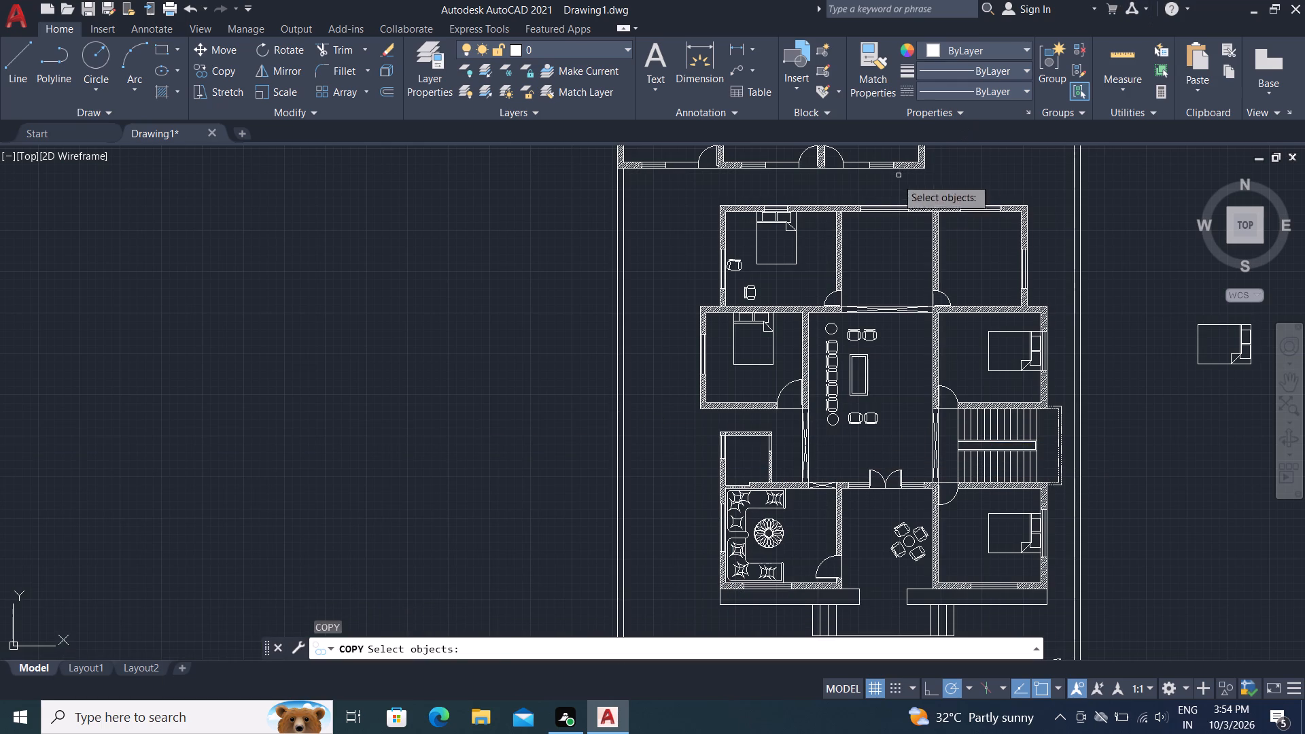
scroll(835, 298, up, 4)
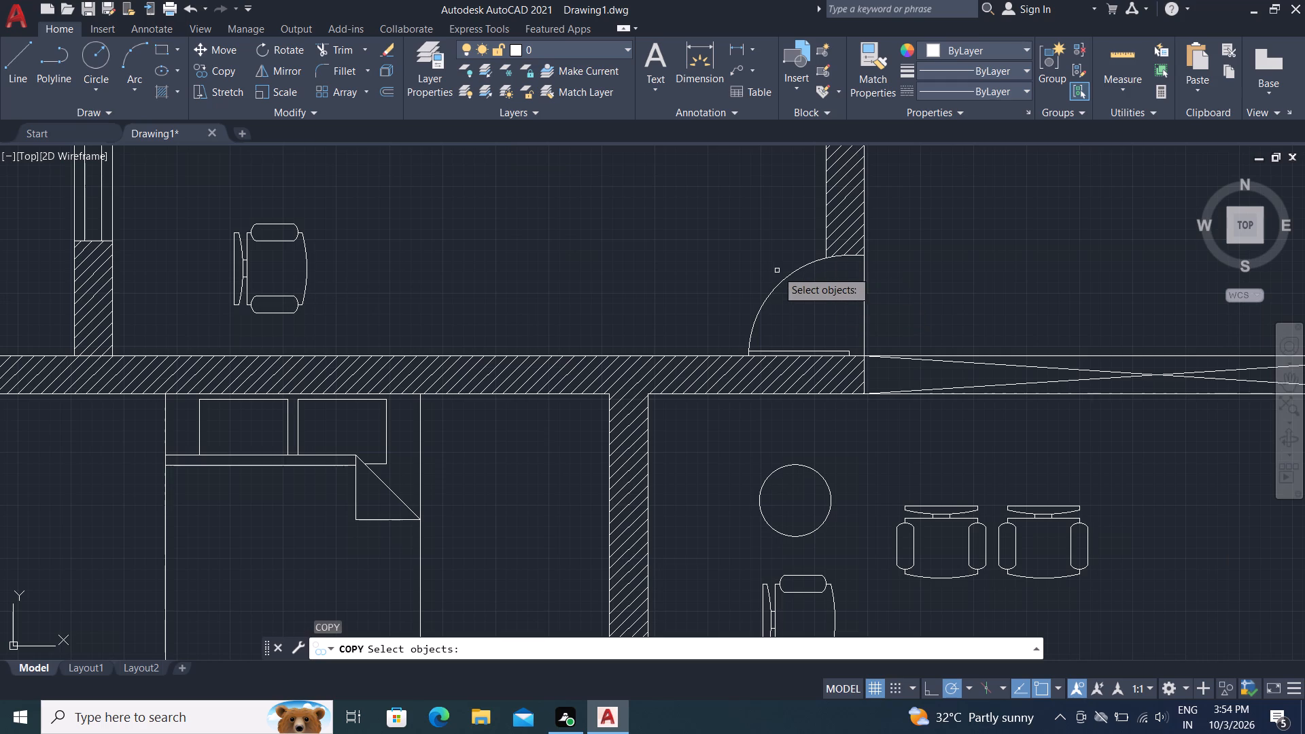
click(784, 276)
scroll(776, 258, up, 1)
right_click(776, 258)
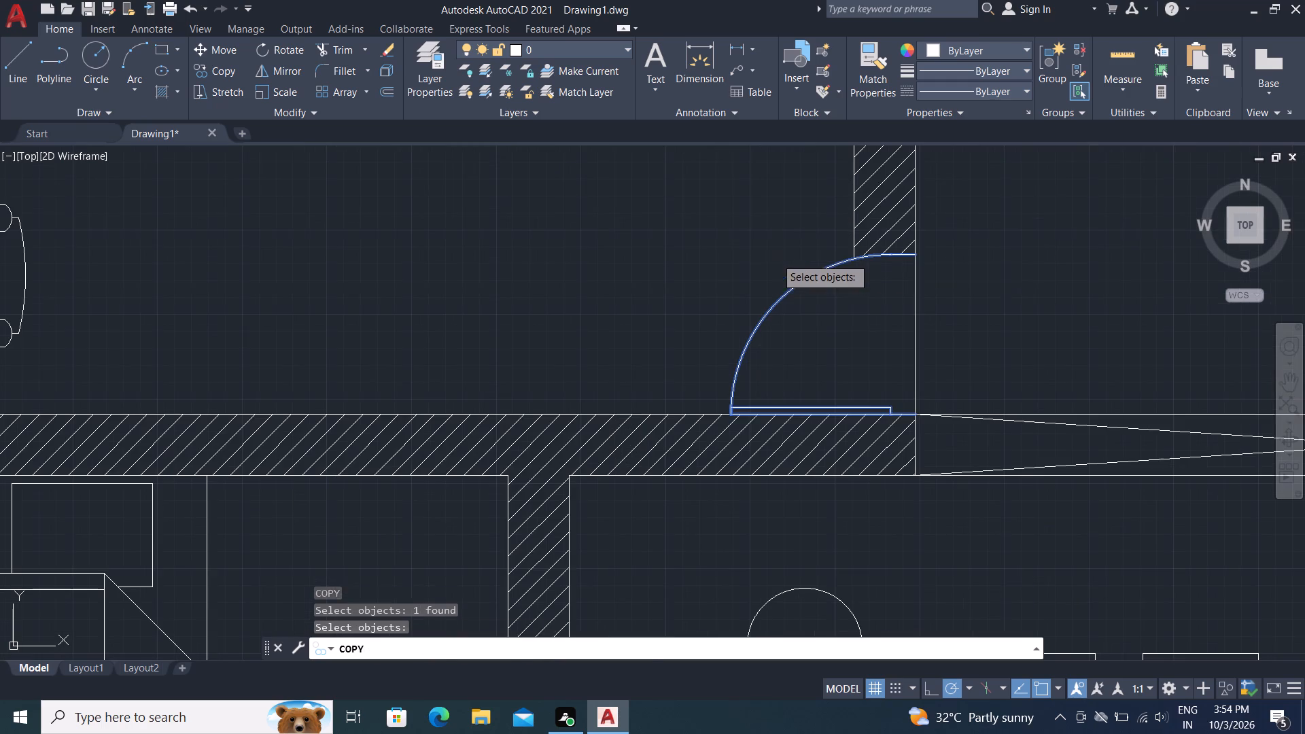
click(790, 290)
scroll(523, 192, down, 5)
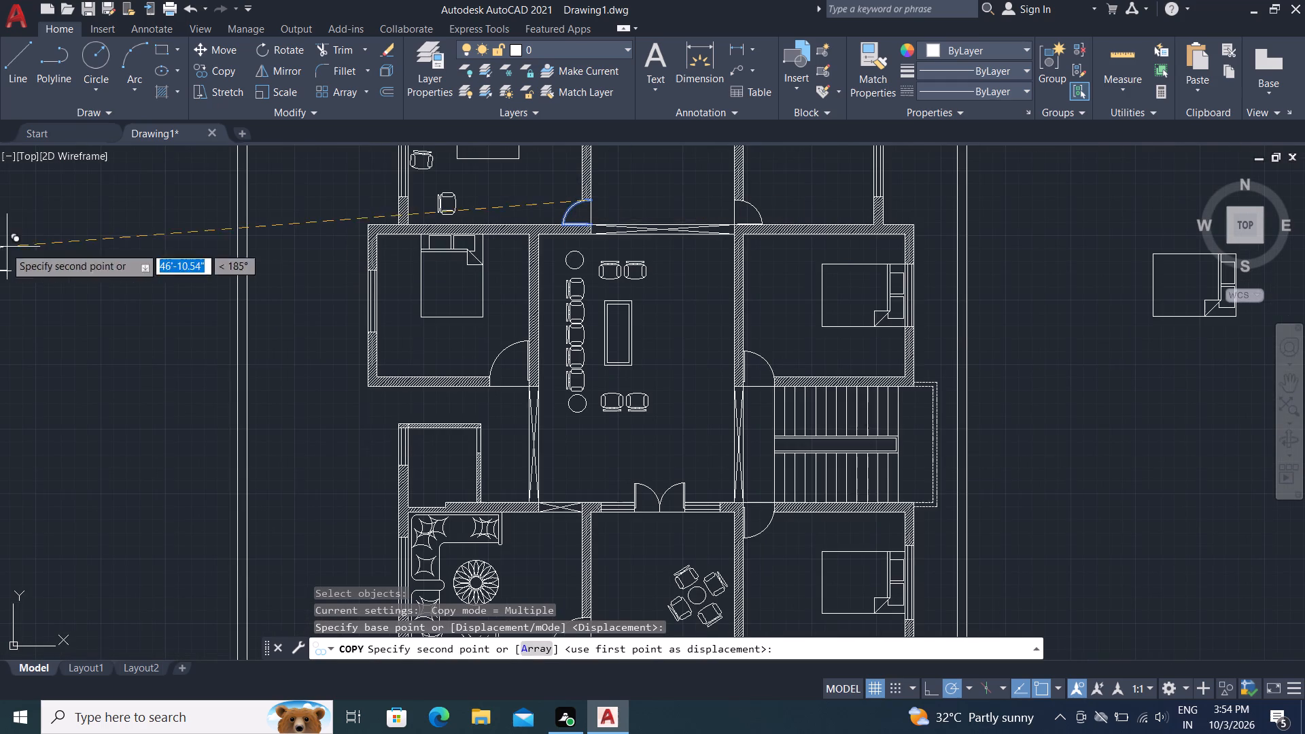
middle_drag(351, 435, 444, 385)
scroll(448, 385, up, 3)
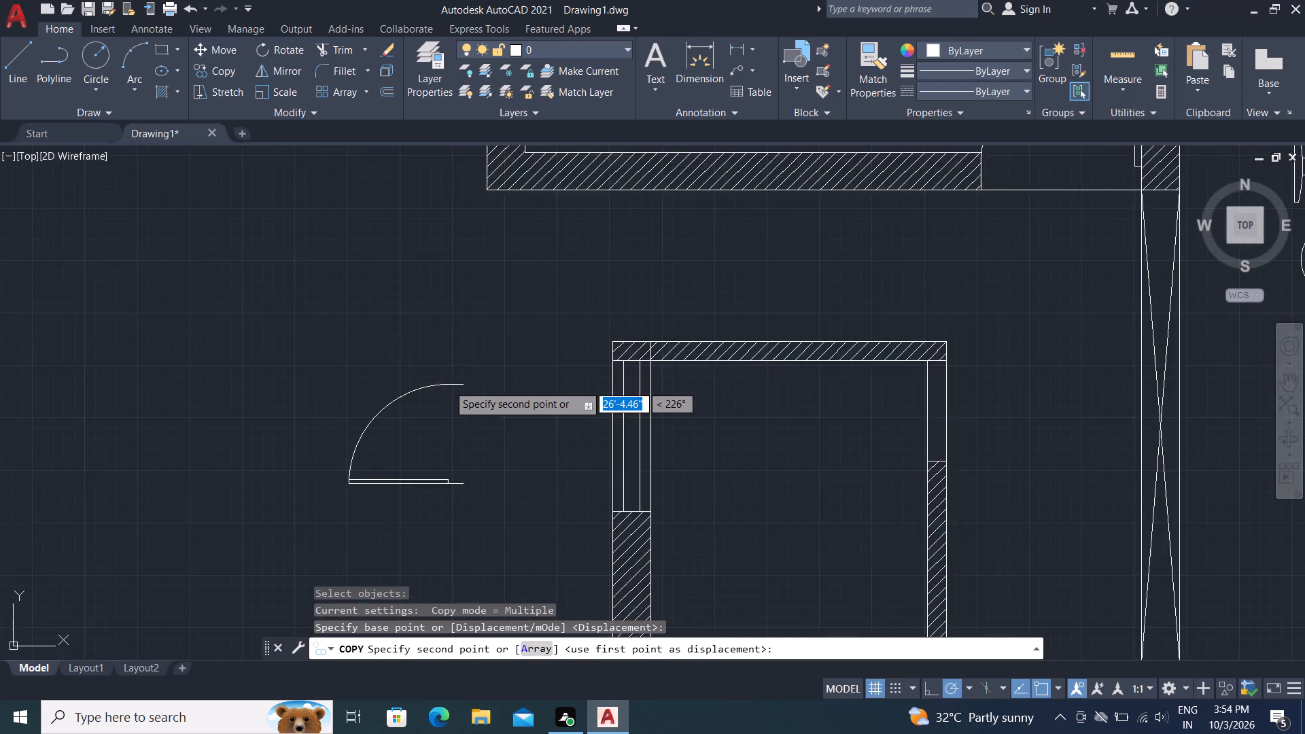
scroll(448, 385, up, 1)
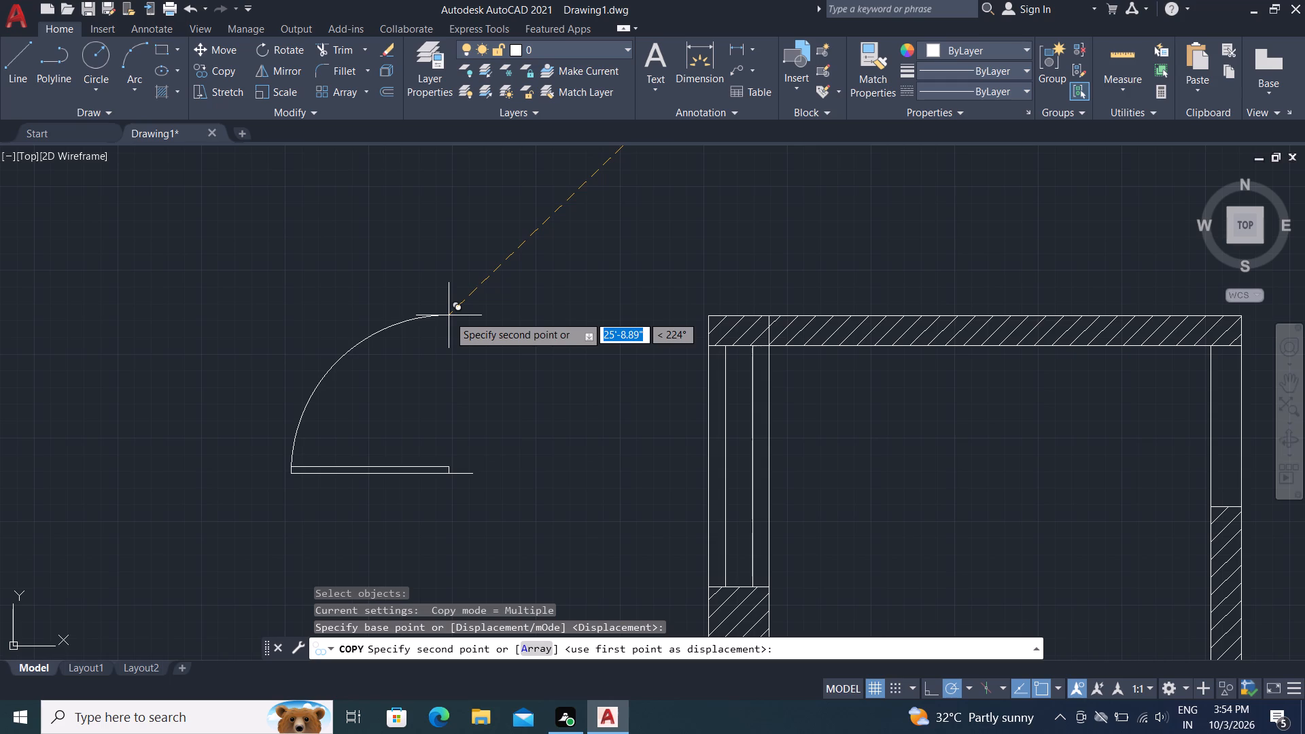
click(449, 315)
key(Escape)
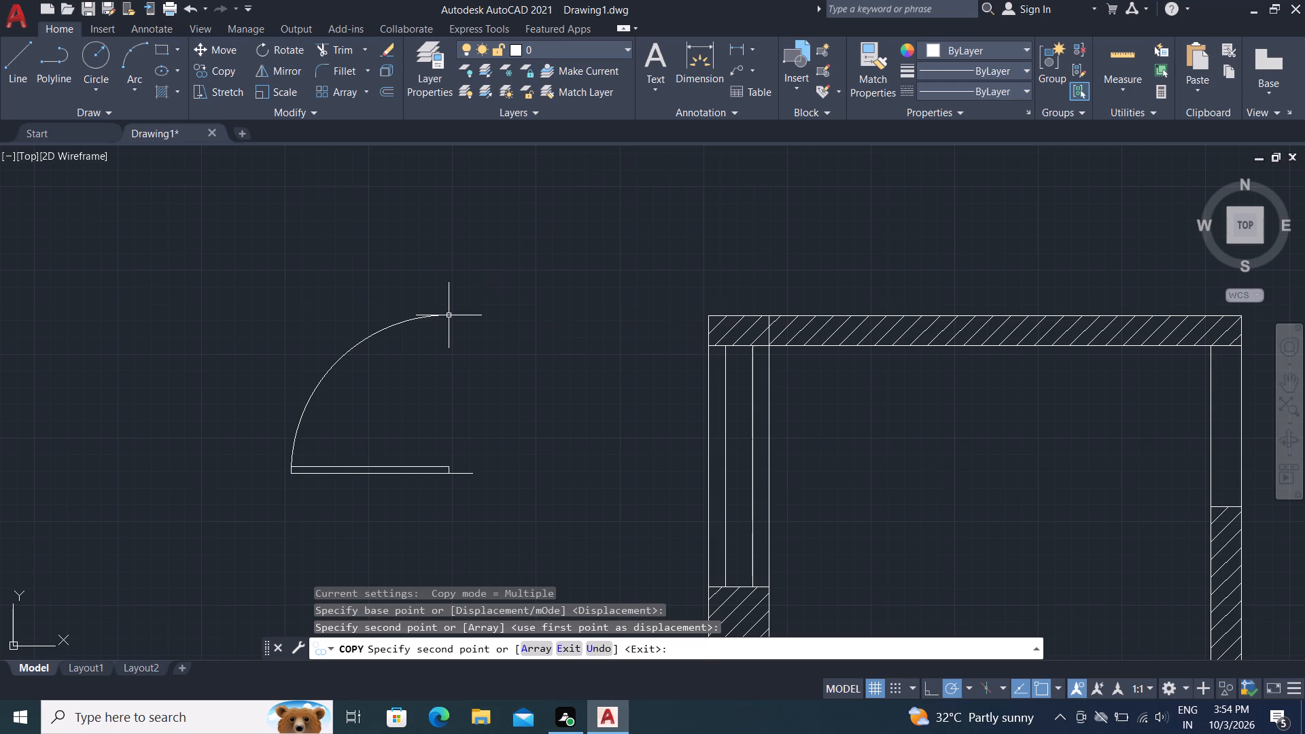
Mirror the loose door copy southward about its horizontal base line, keeping the original.
key(m)
key(i)
key(space)
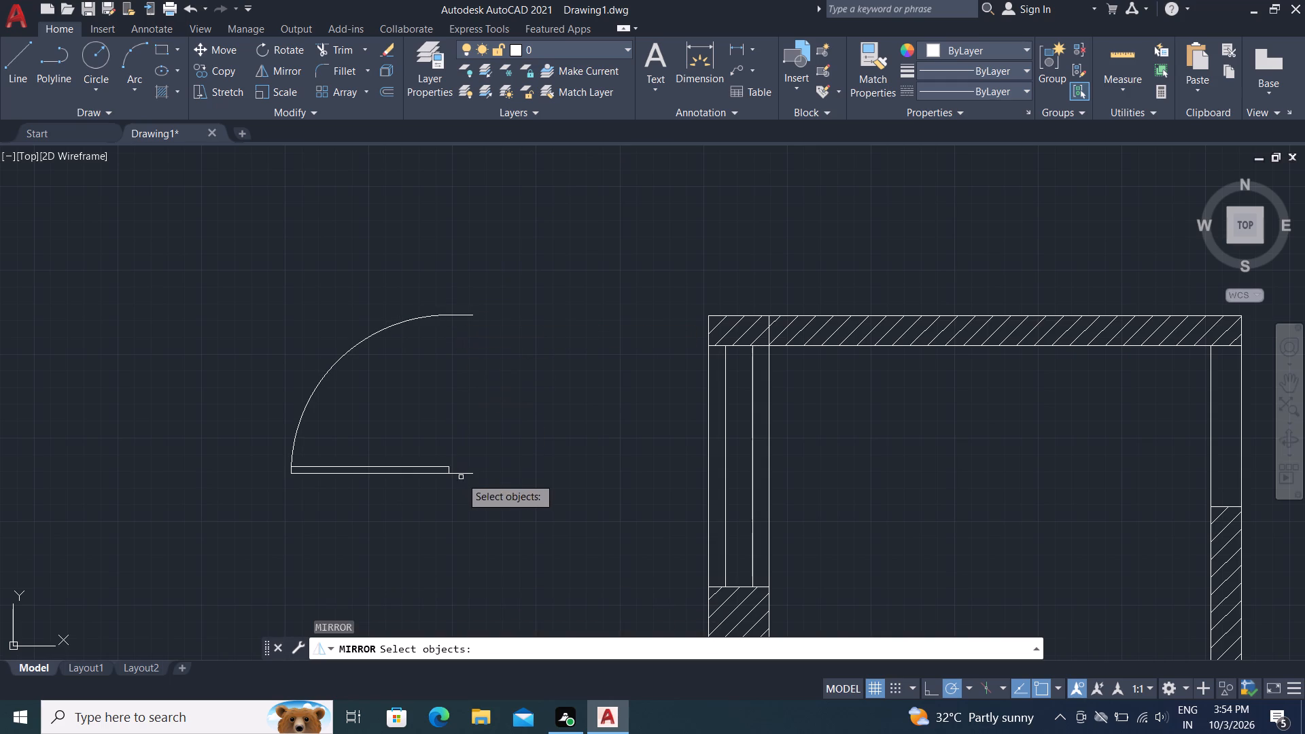
click(462, 471)
click(457, 478)
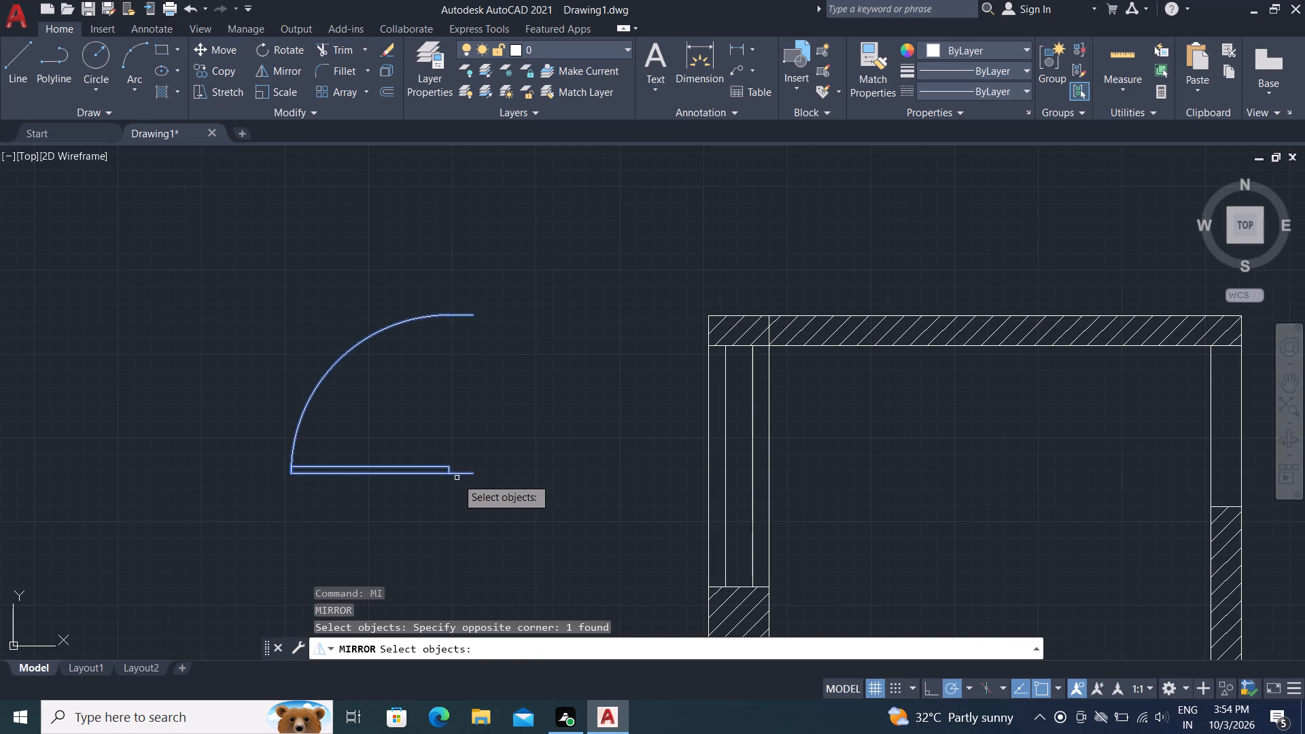
scroll(464, 465, up, 1)
right_click(464, 465)
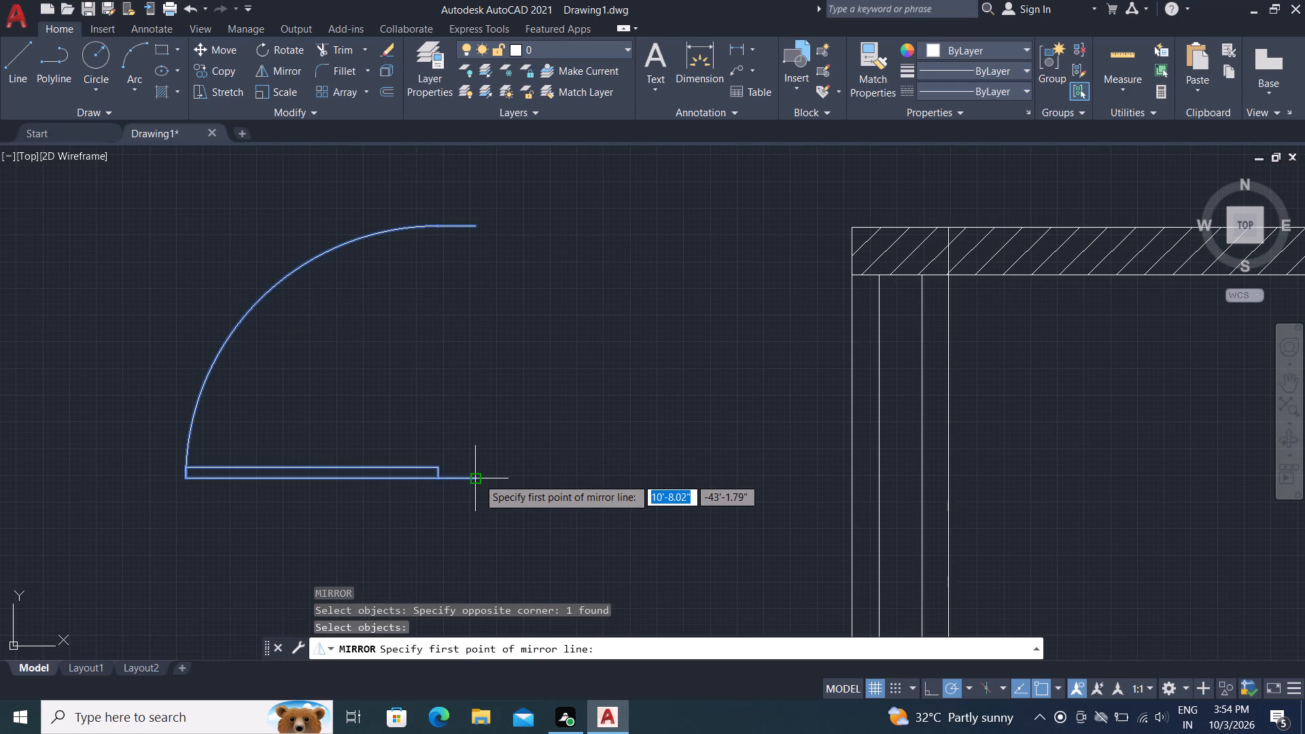
click(478, 478)
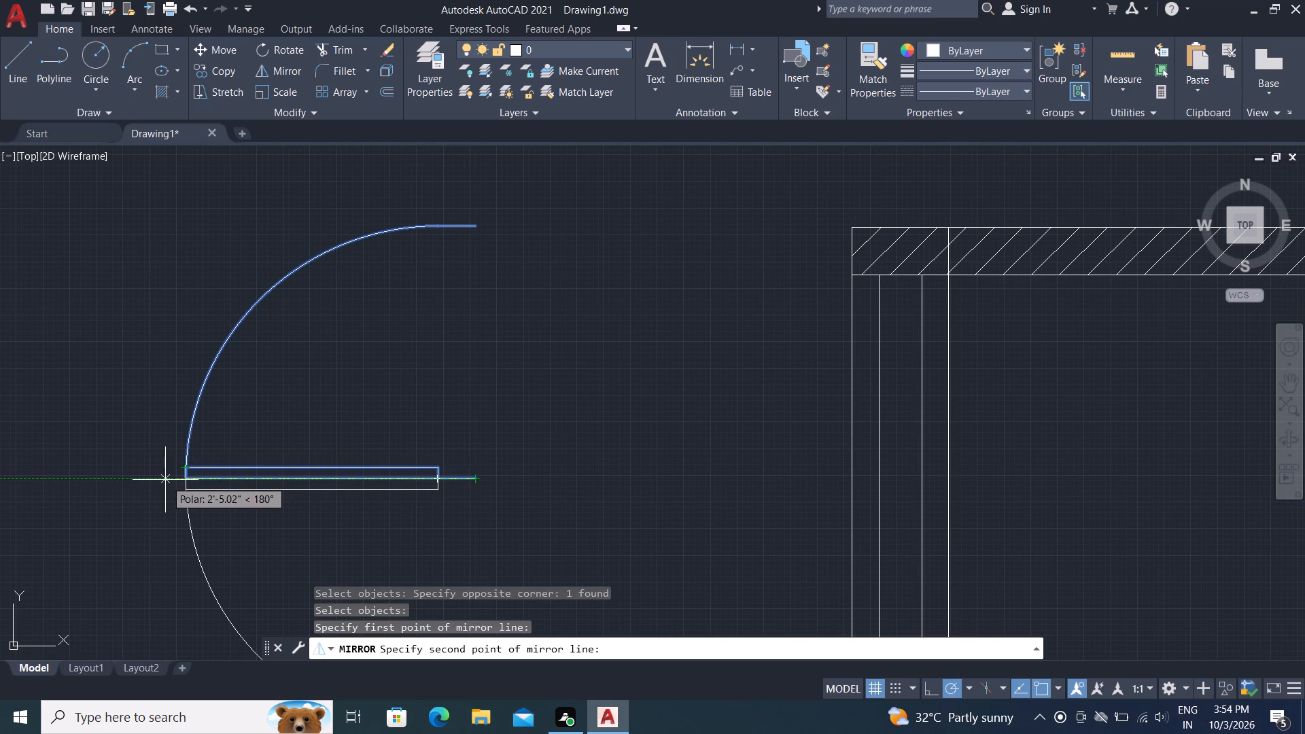
click(165, 480)
drag(198, 542, 165, 479)
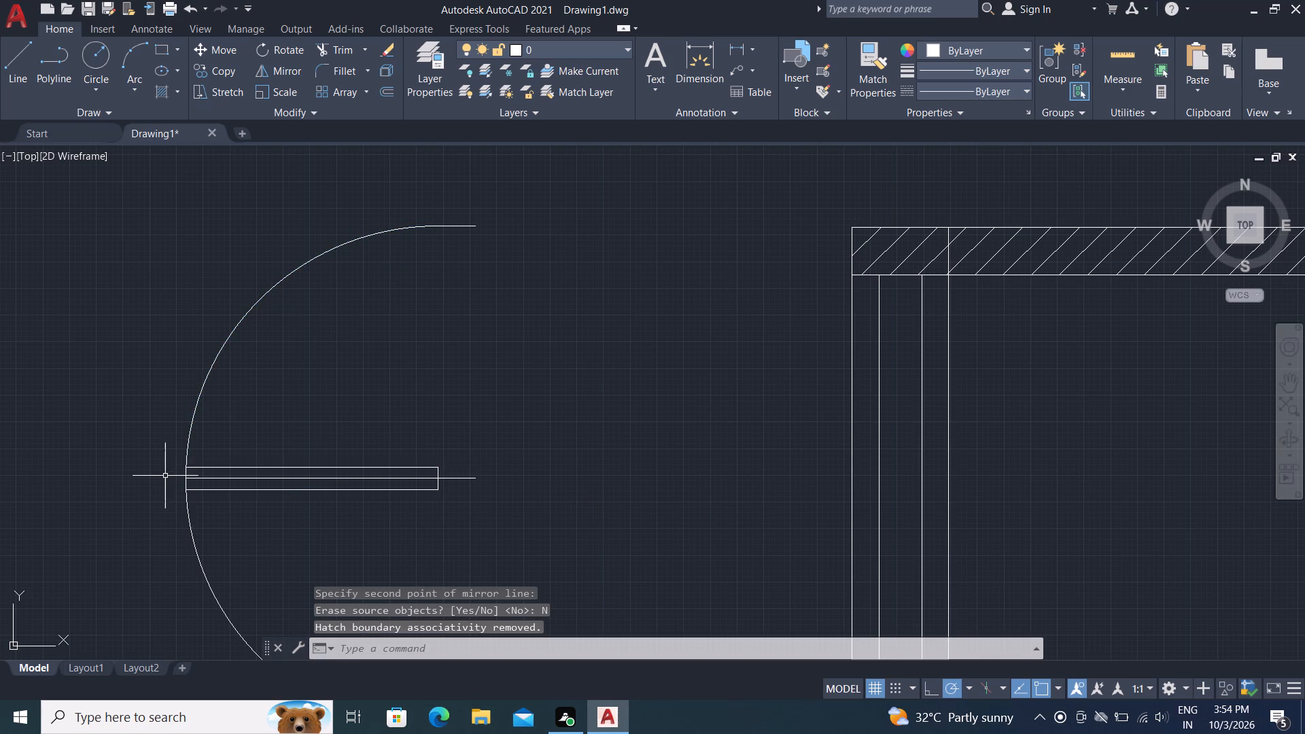
Copy the mirrored door about 9'-8" east, slightly north, placing its hinge end at the northeast end of the small room's doorway.
key(c)
key(o)
key(space)
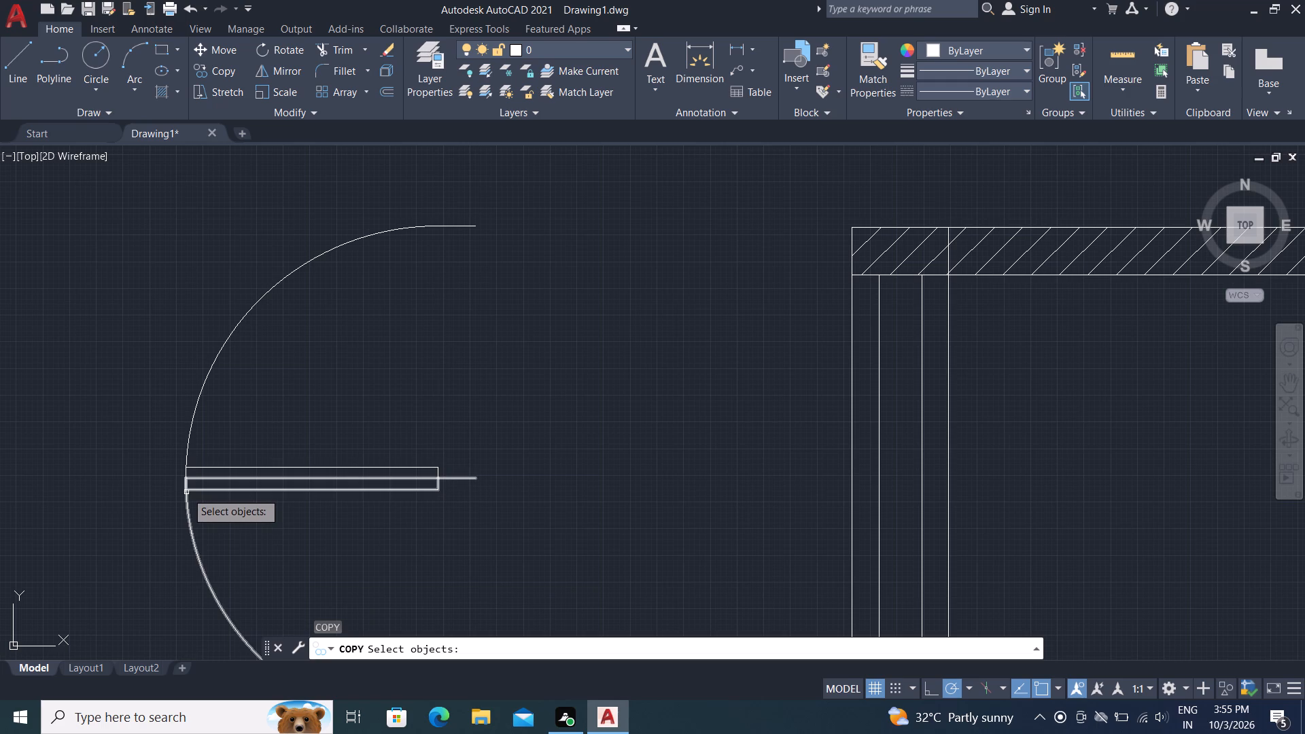
click(186, 492)
right_click(164, 445)
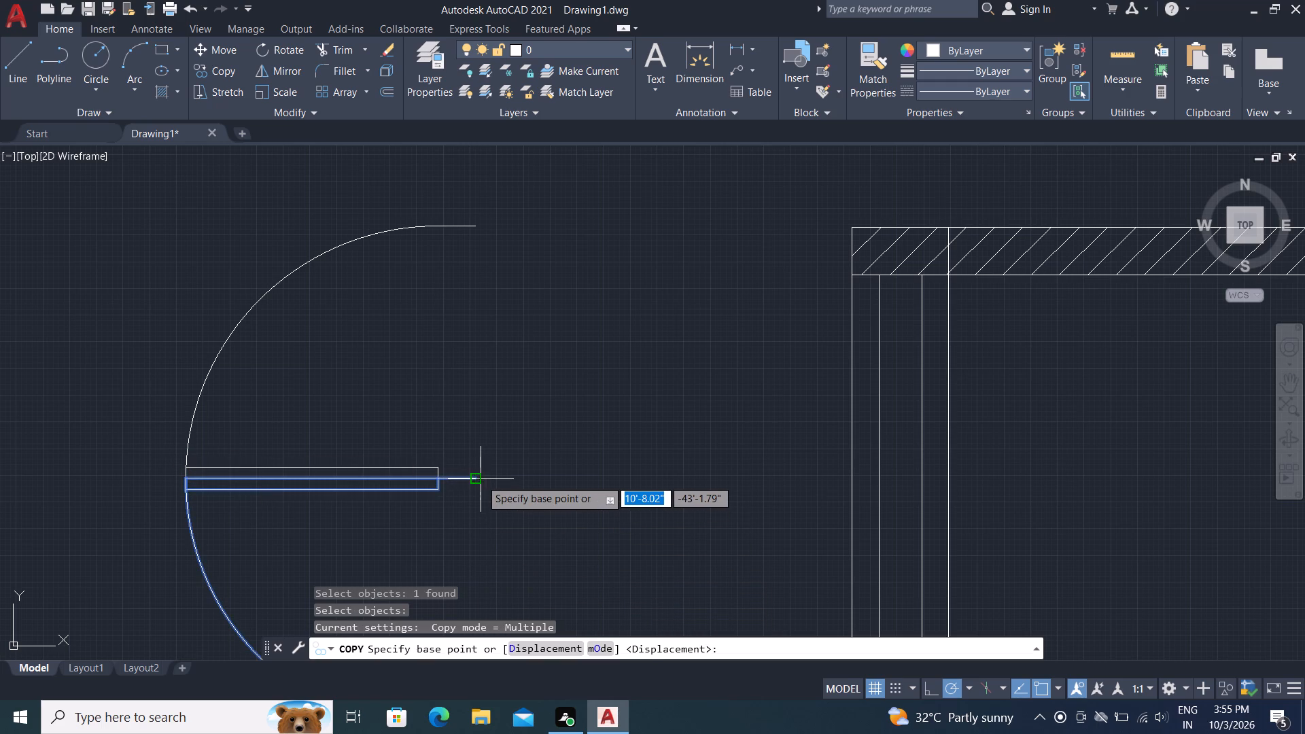
click(479, 478)
scroll(470, 466, down, 3)
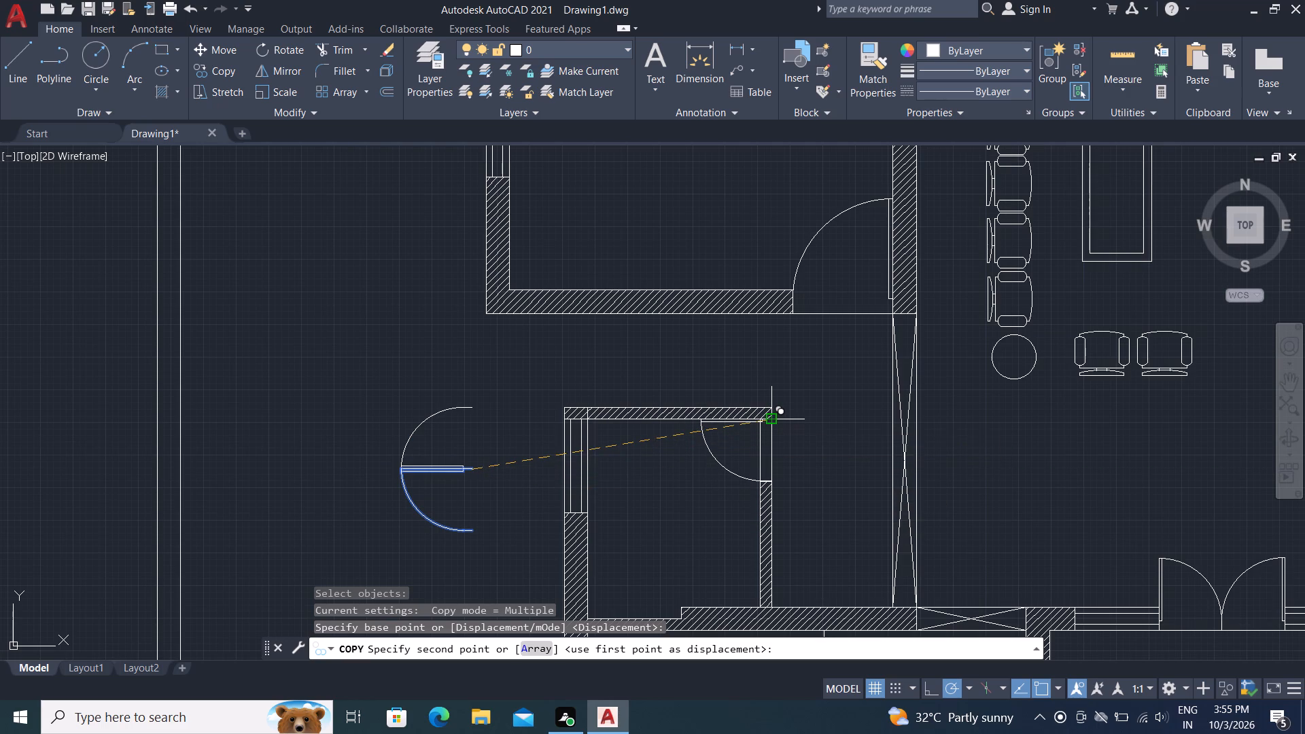
scroll(770, 423, up, 3)
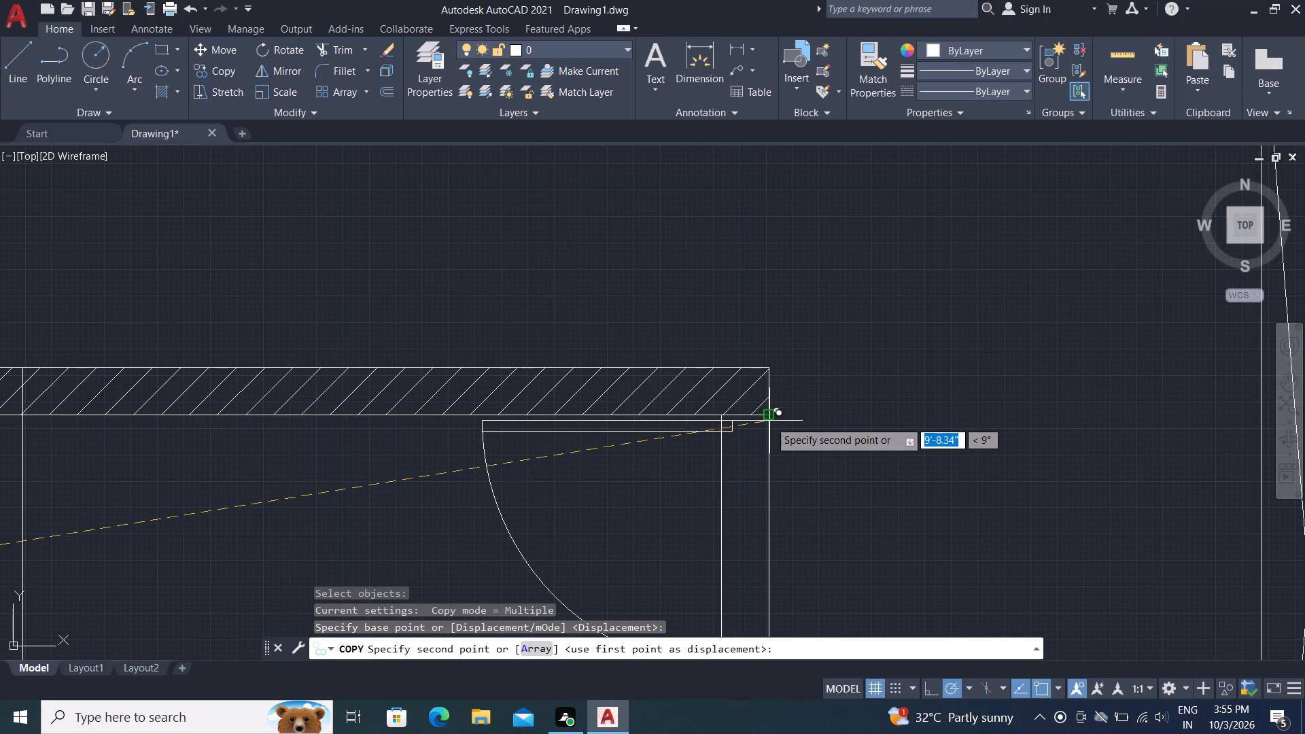
click(774, 417)
scroll(803, 413, down, 1)
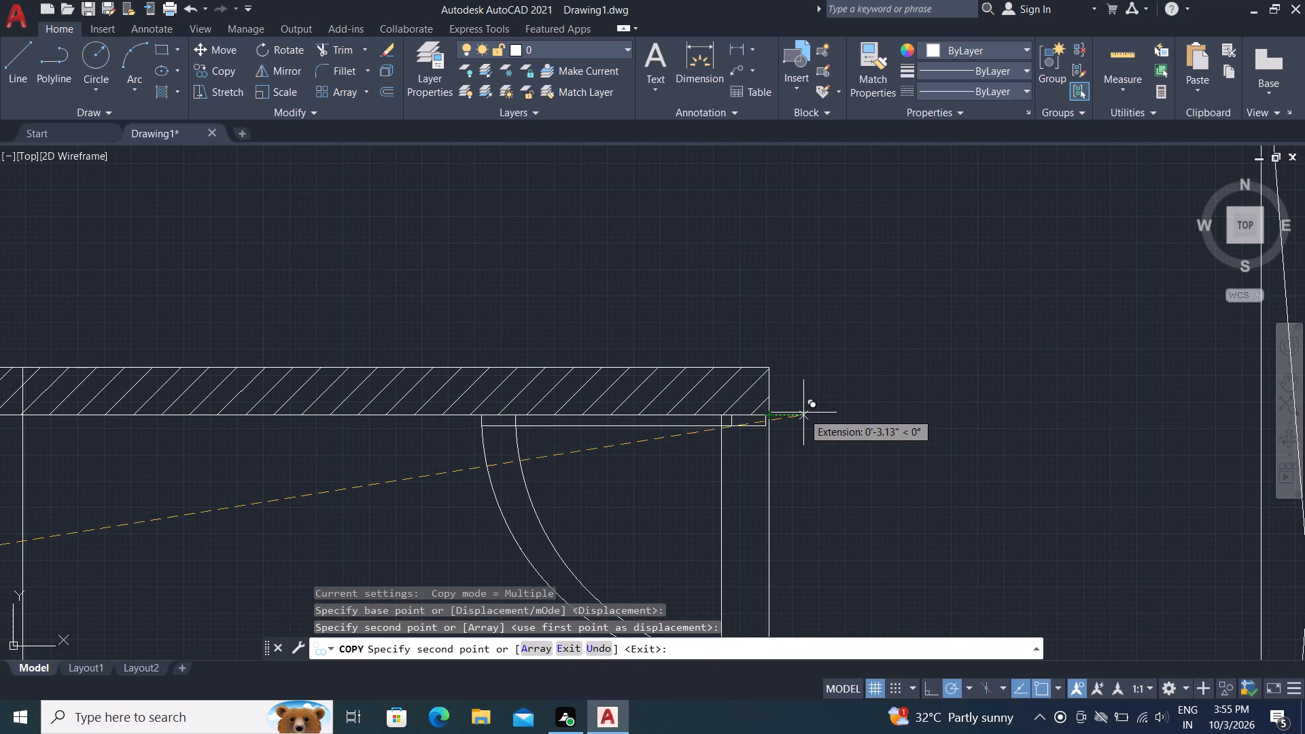
middle_drag(808, 398, 837, 362)
key(Escape)
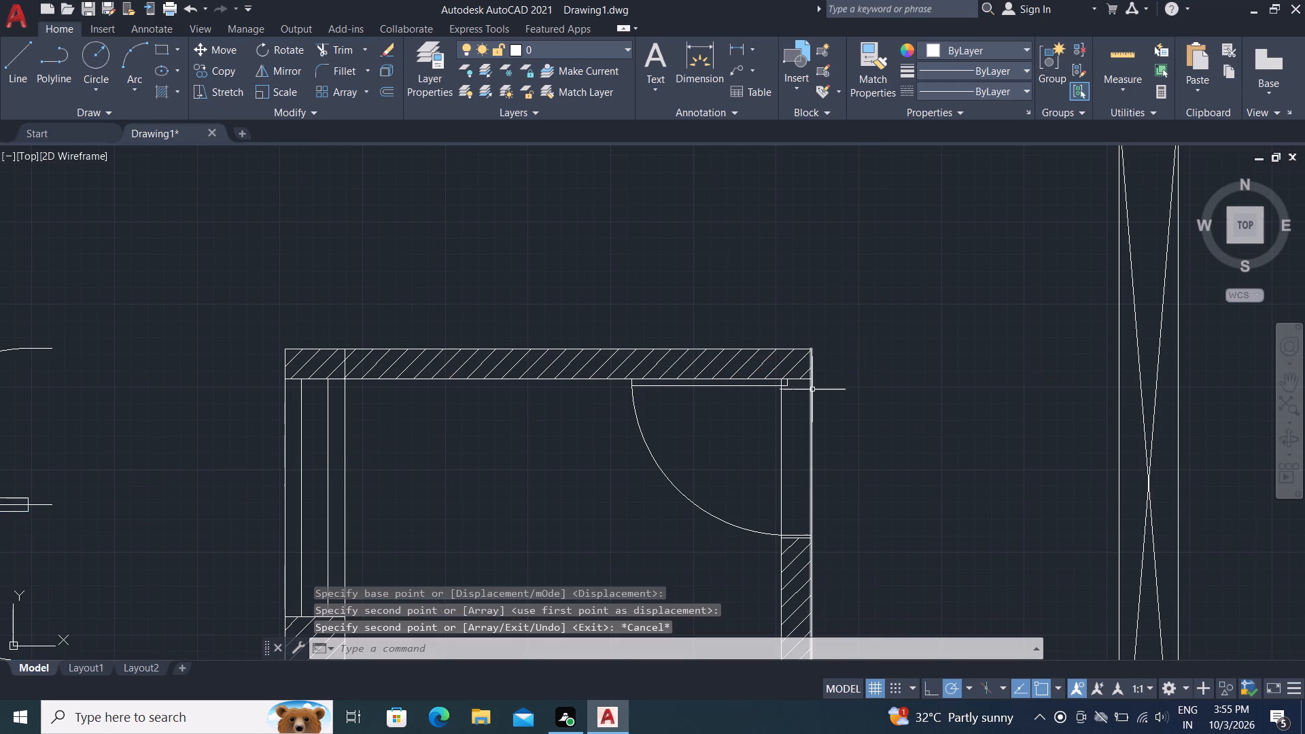
Scale the small room's door up slightly from its northeast corner so its swing reaches the hatched east wall.
scroll(779, 505, up, 3)
middle_drag(793, 536, 782, 436)
text(sc)
key(space)
scroll(805, 455, down, 2)
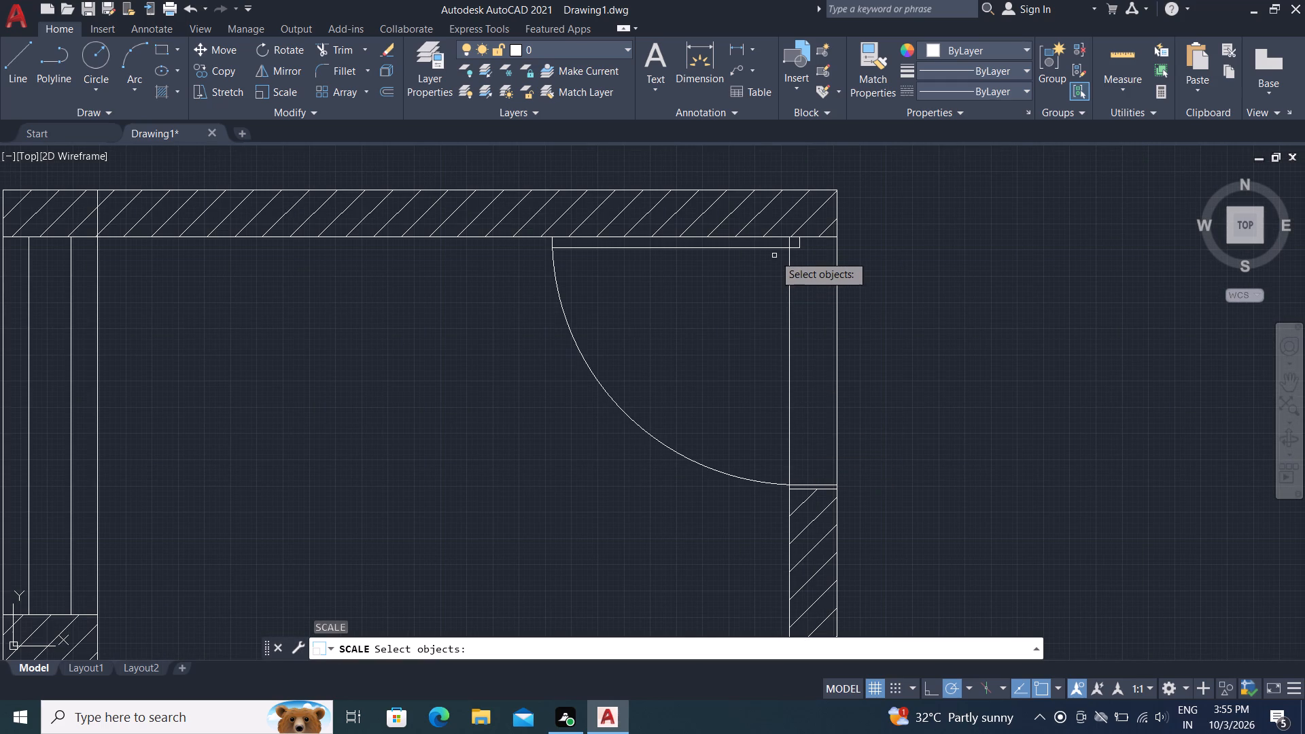
click(771, 247)
right_click(762, 256)
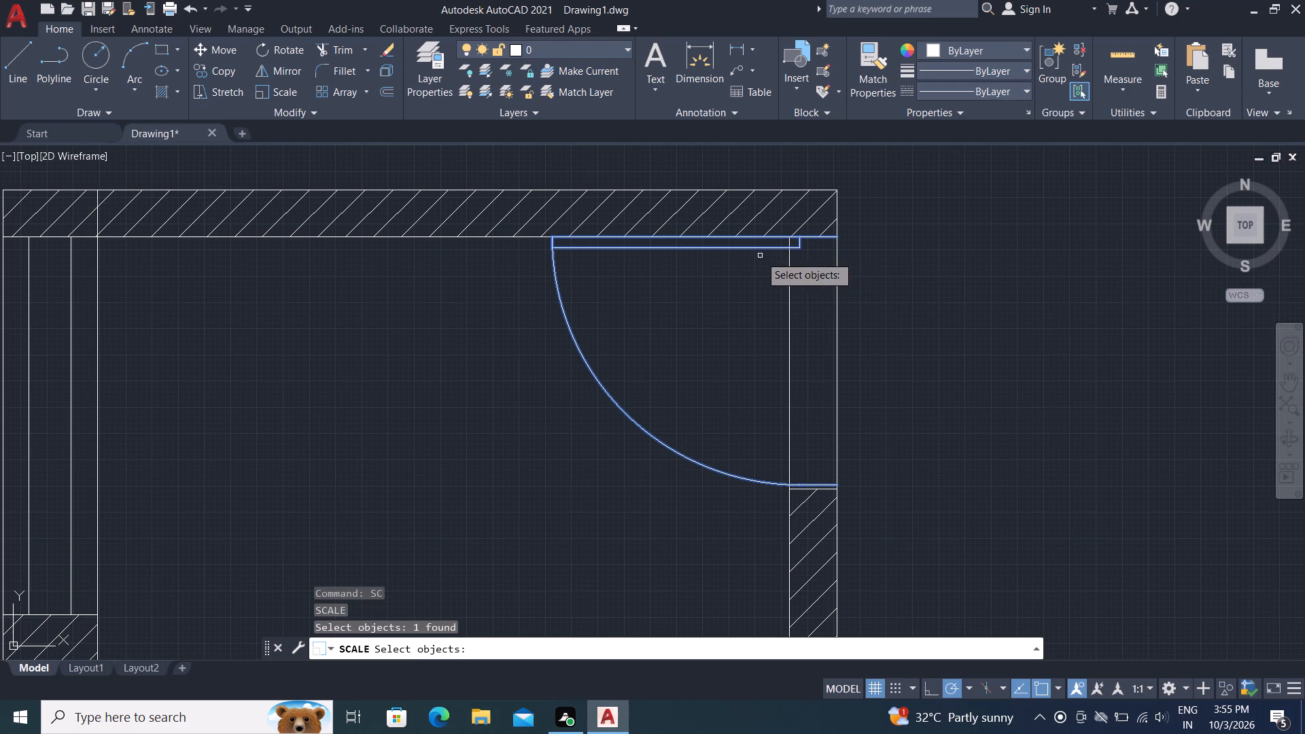
click(835, 238)
scroll(815, 362, up, 2)
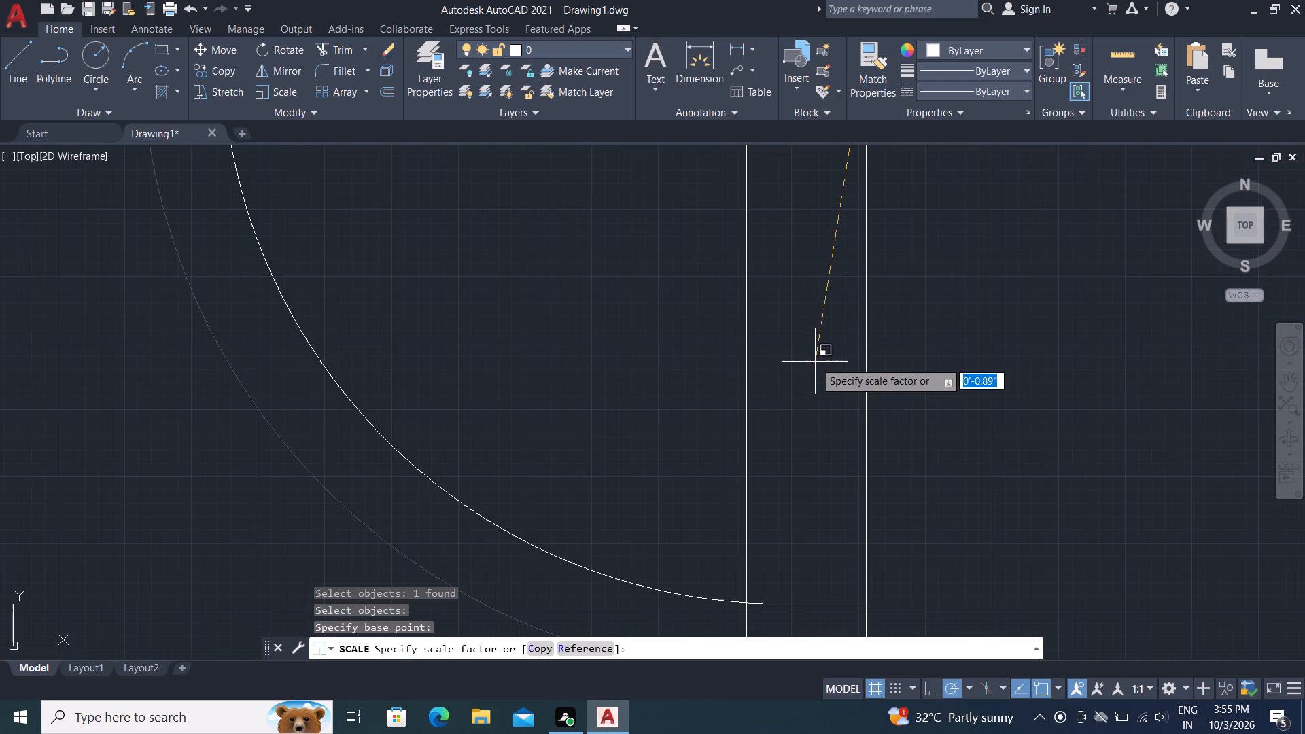
scroll(815, 362, down, 1)
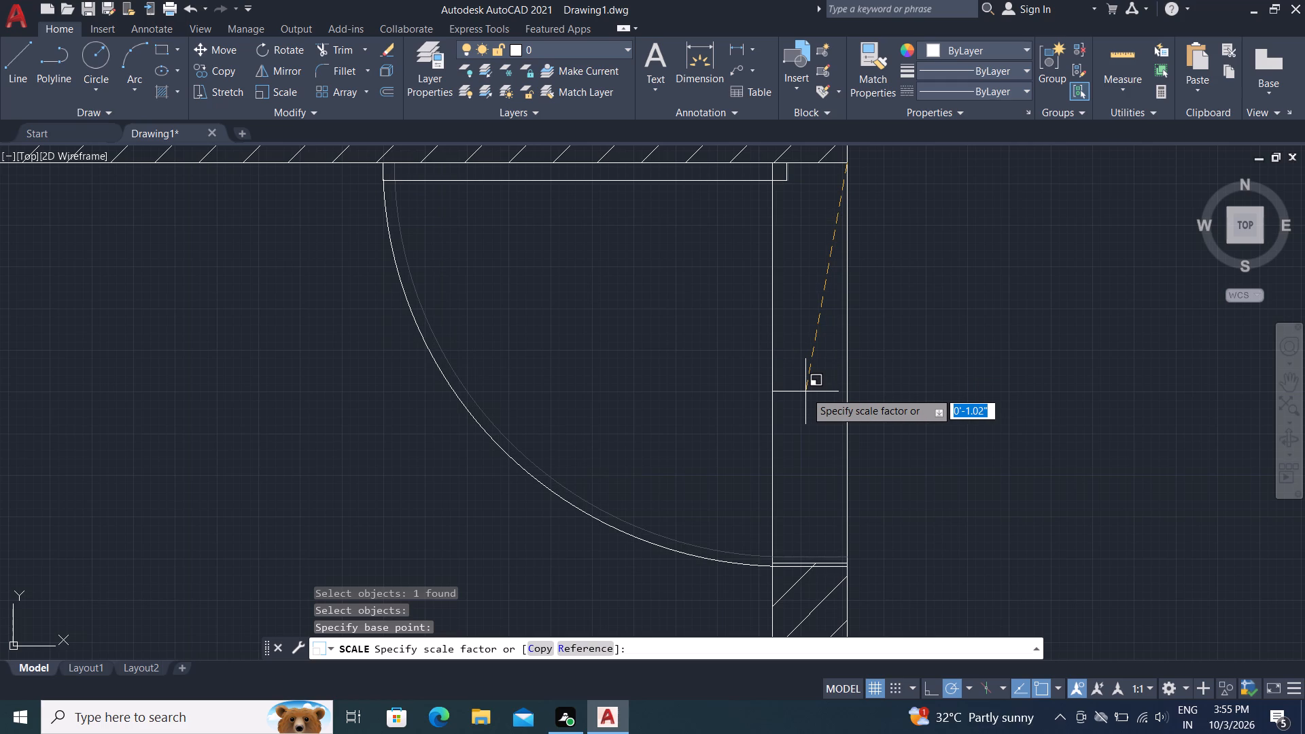
click(805, 389)
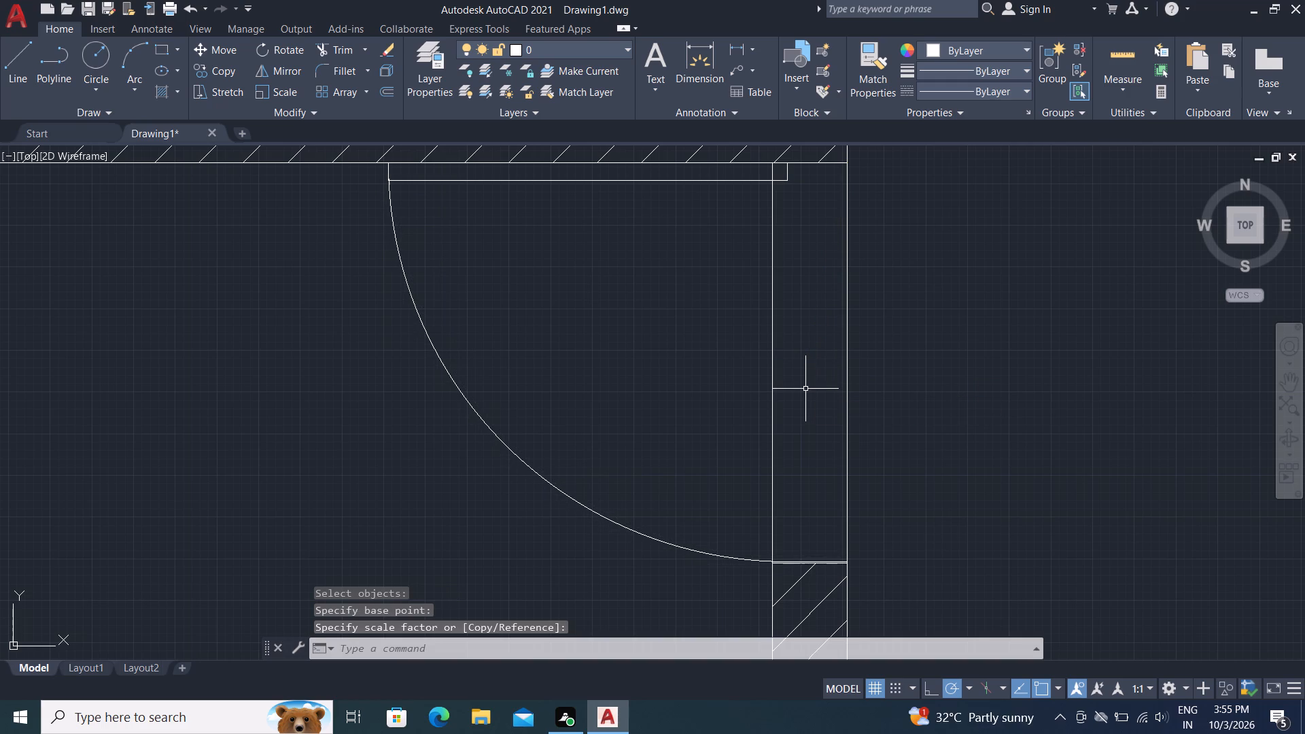
Erase the short wall-end line just below the door swing's end line in the small room's east wall.
scroll(799, 580, up, 3)
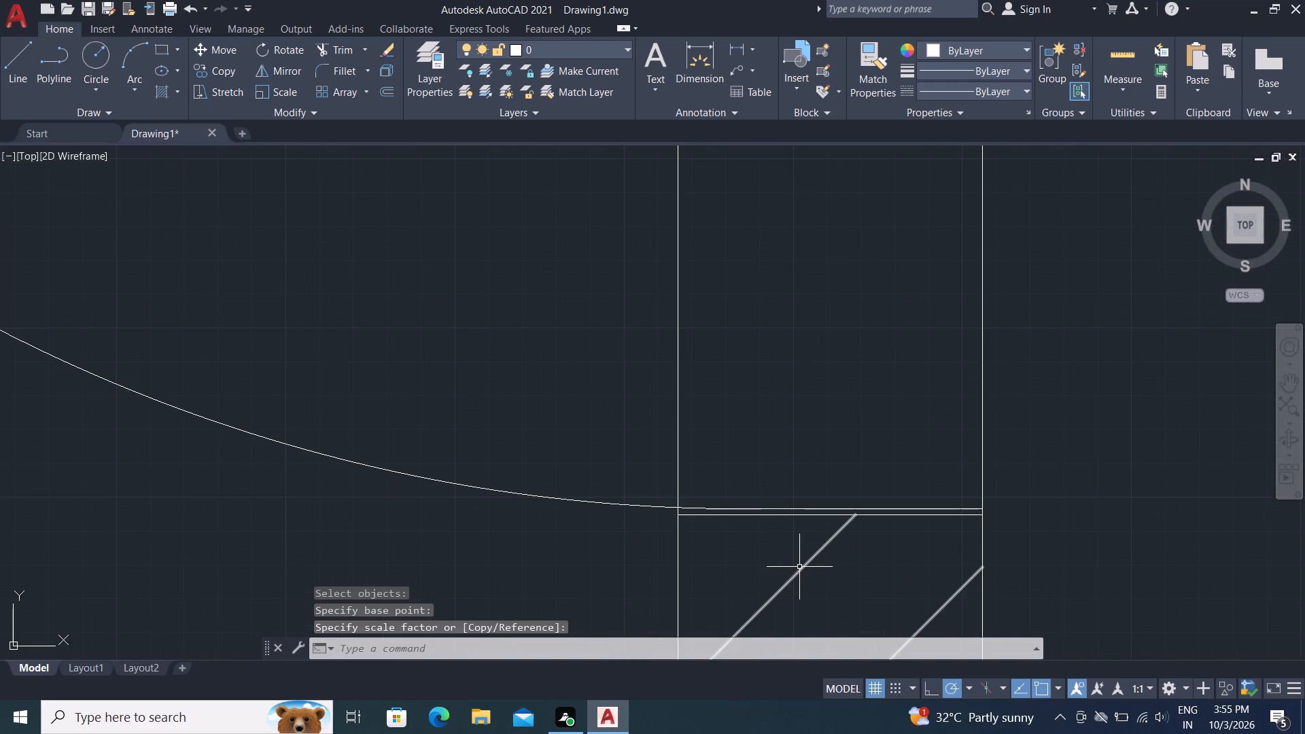
click(769, 517)
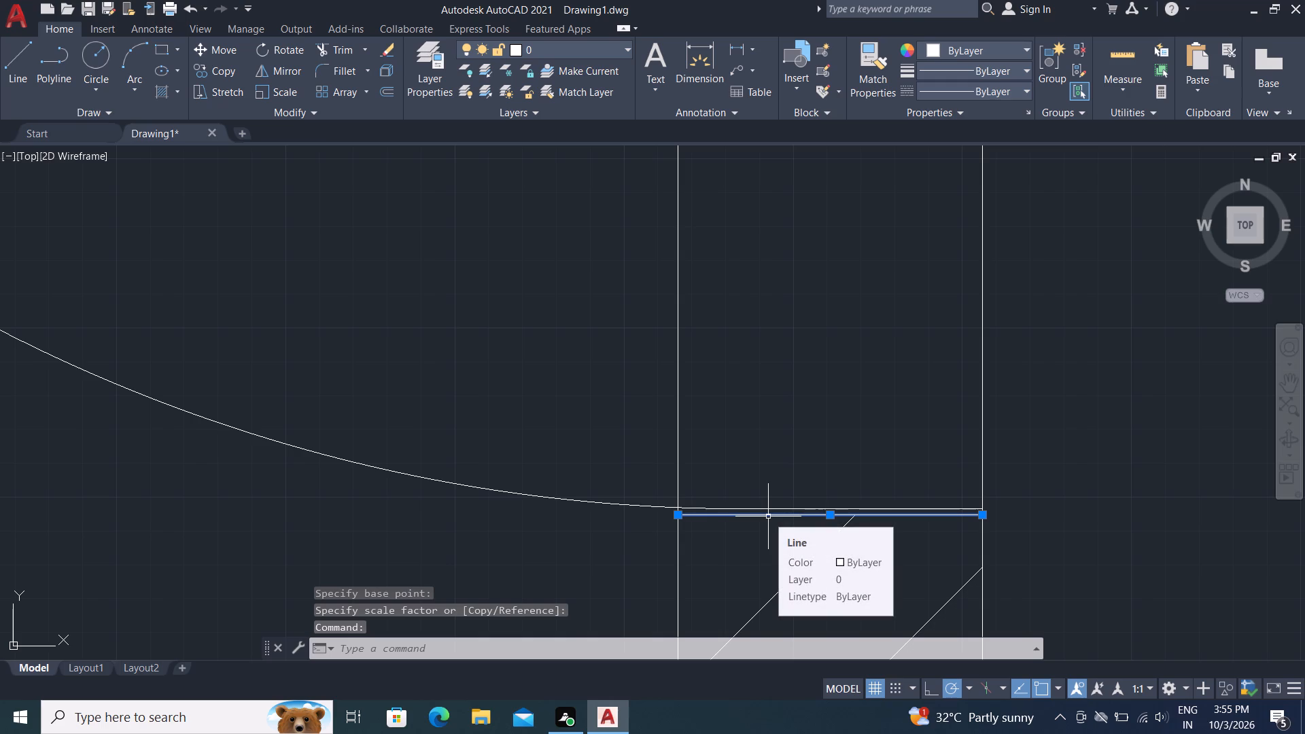
key(Delete)
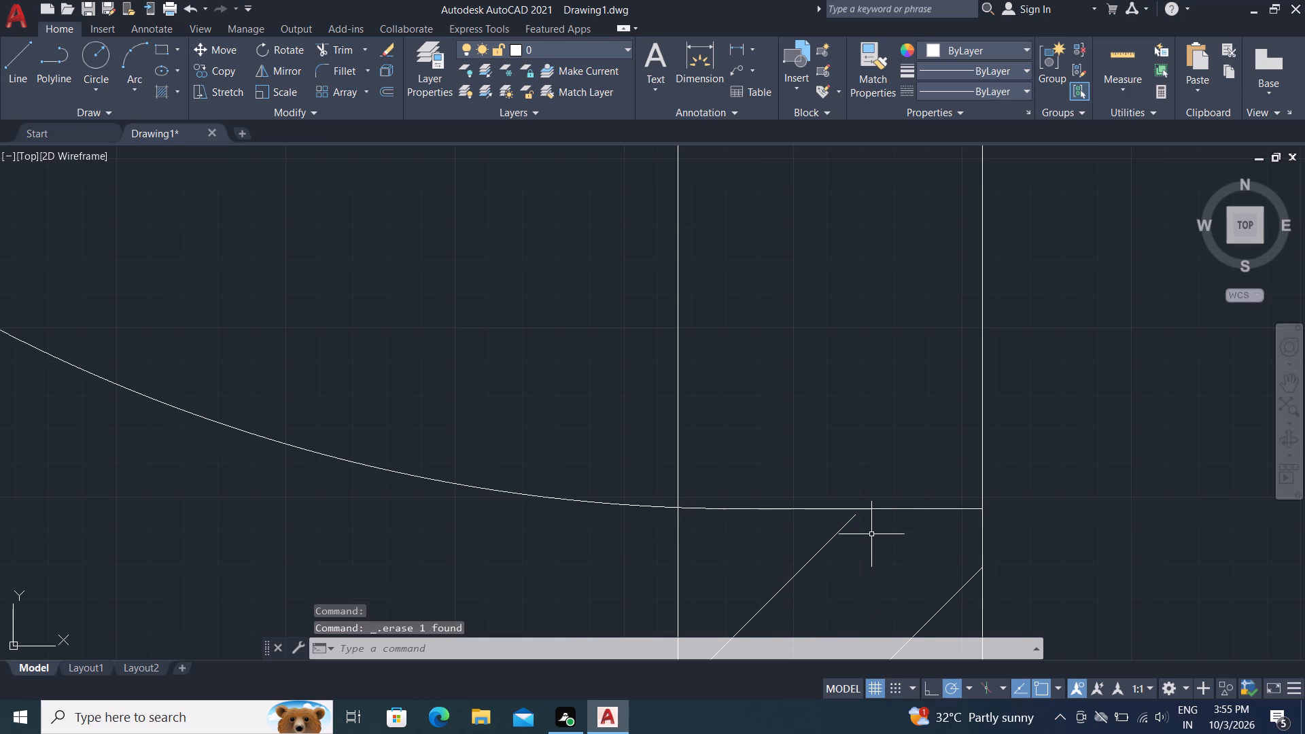
Trim away the wall's inner line across the small room's doorway, including the piece crossing the door leaf.
scroll(838, 415, down, 2)
middle_drag(838, 394, 834, 436)
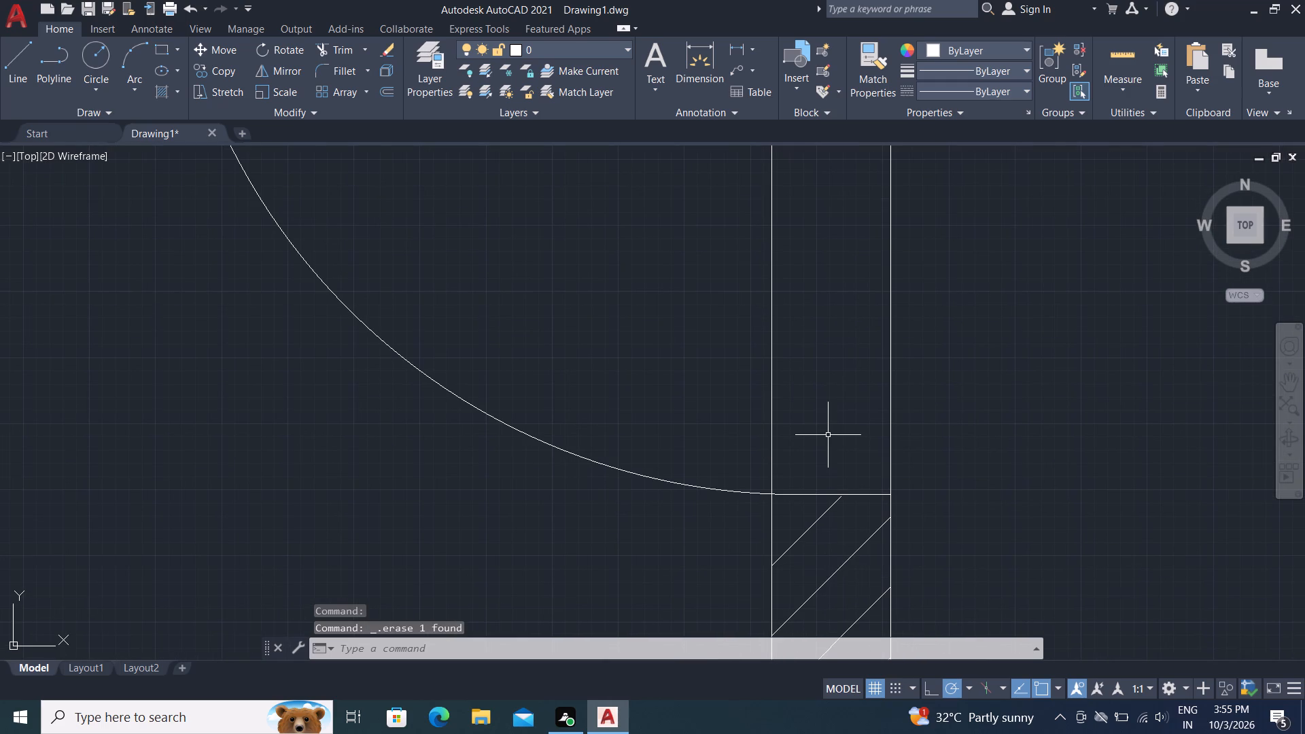
text(tr)
key(space)
scroll(817, 407, down, 1)
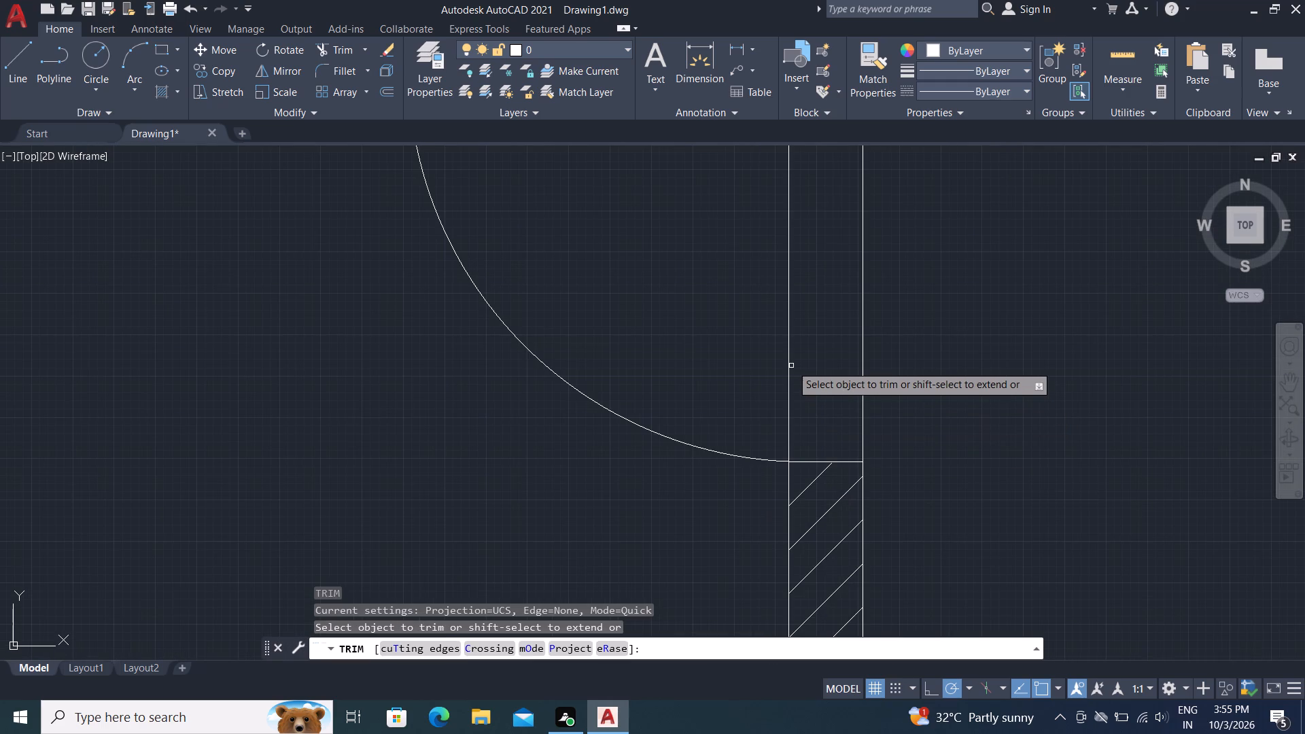
scroll(790, 364, down, 2)
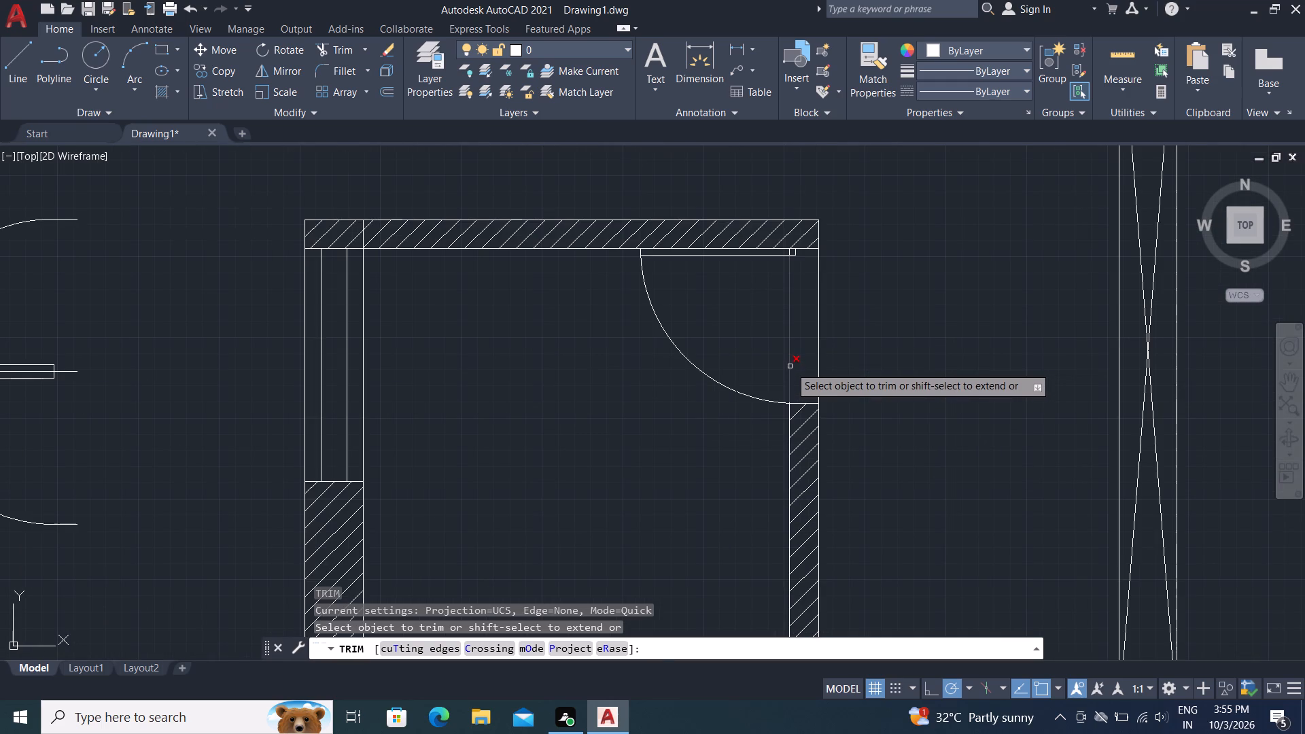
click(790, 366)
scroll(793, 249, up, 5)
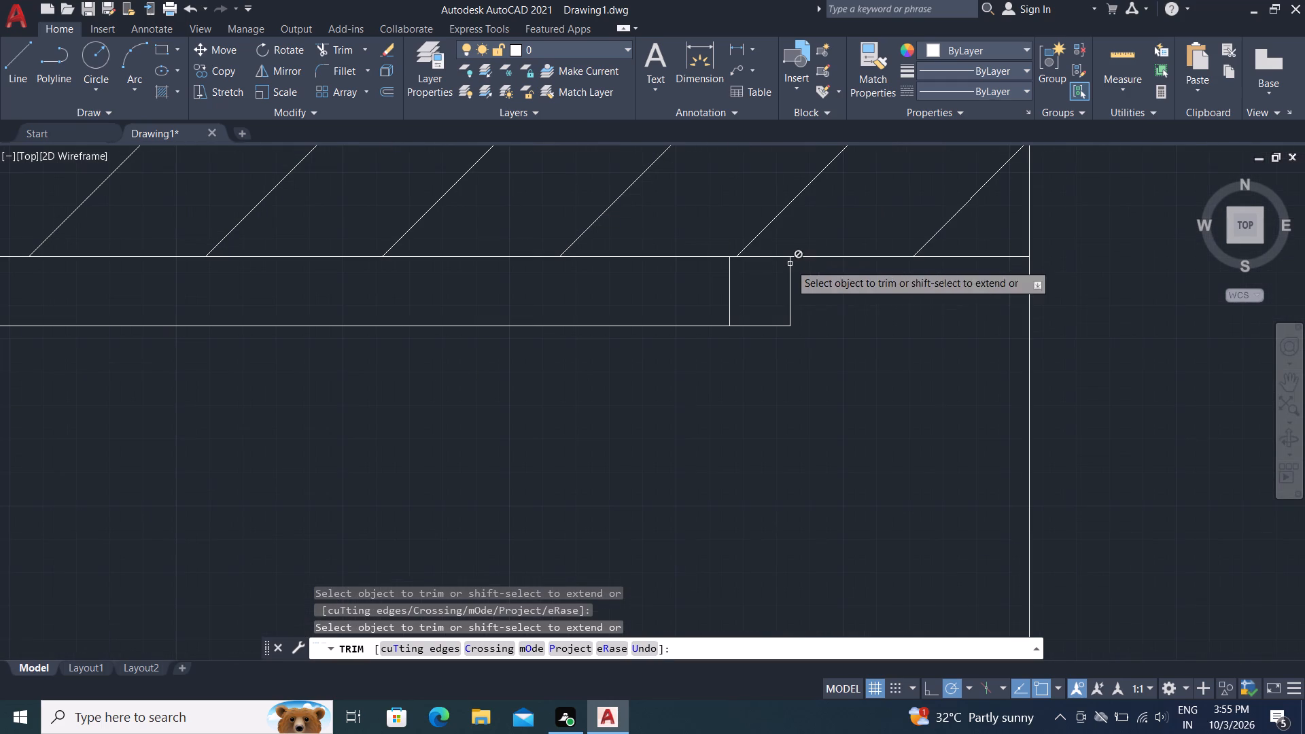
click(731, 286)
key(Escape)
Erase the two spare door copies lying in the empty space west of the small hatched room.
scroll(742, 370, down, 3)
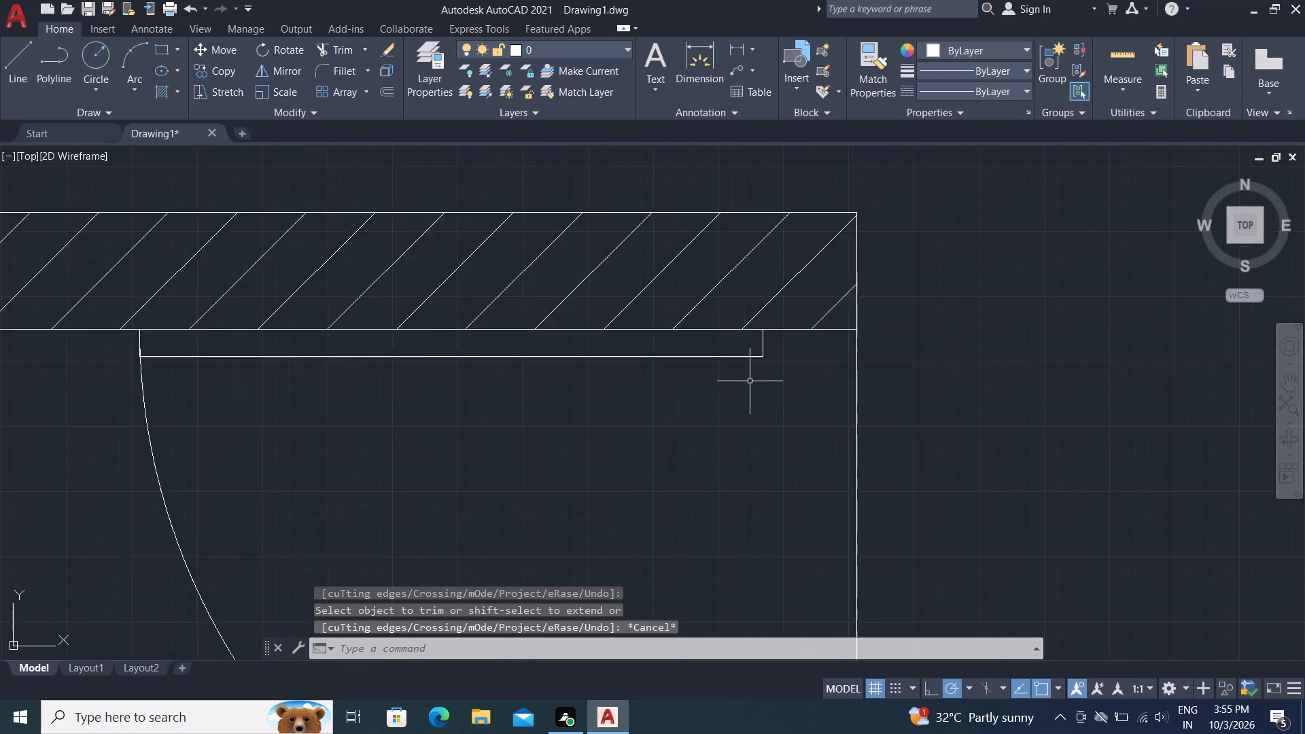
scroll(750, 379, down, 2)
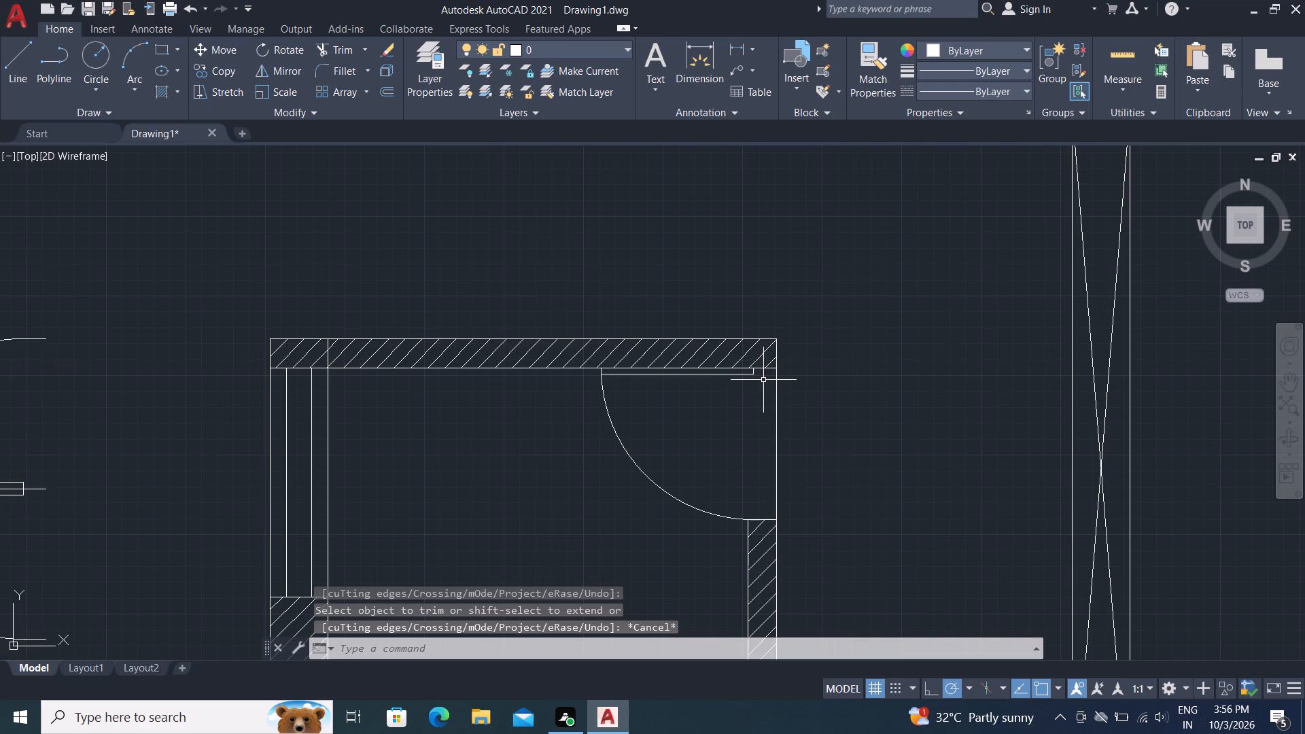
scroll(741, 404, down, 2)
click(336, 332)
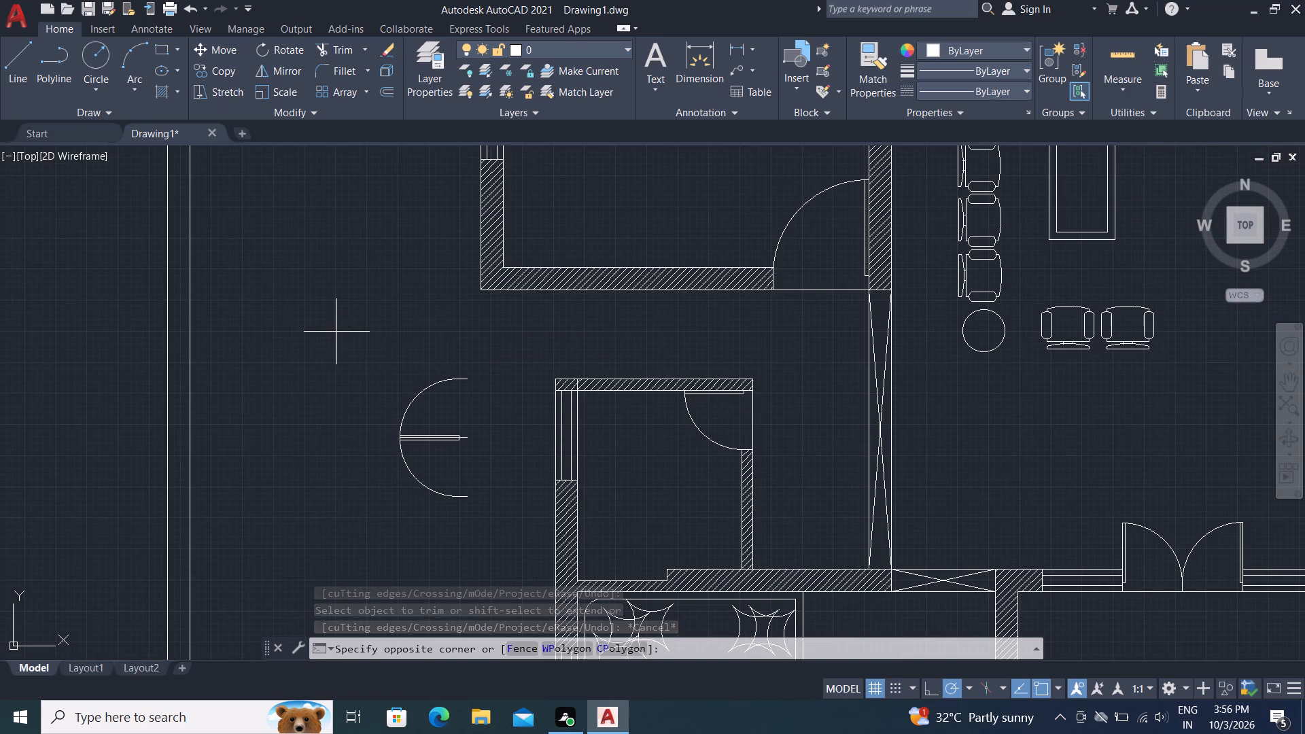
click(481, 532)
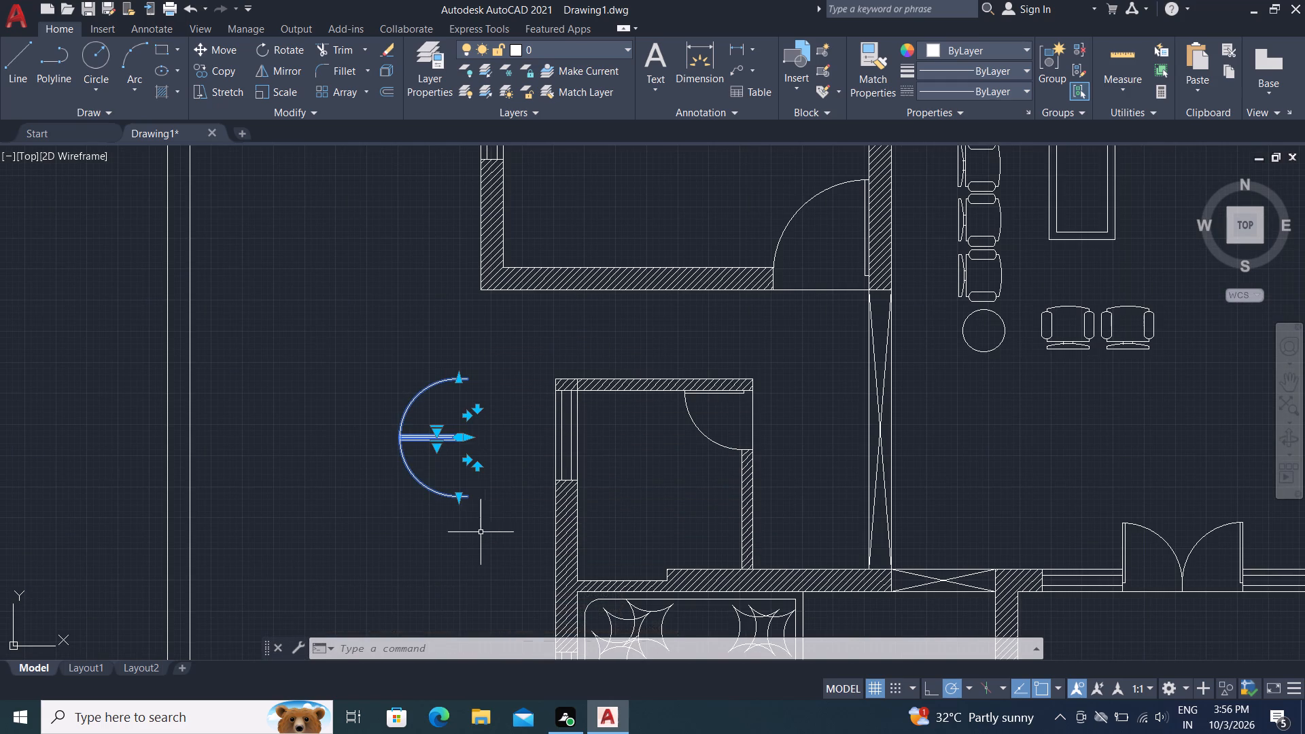
key(Delete)
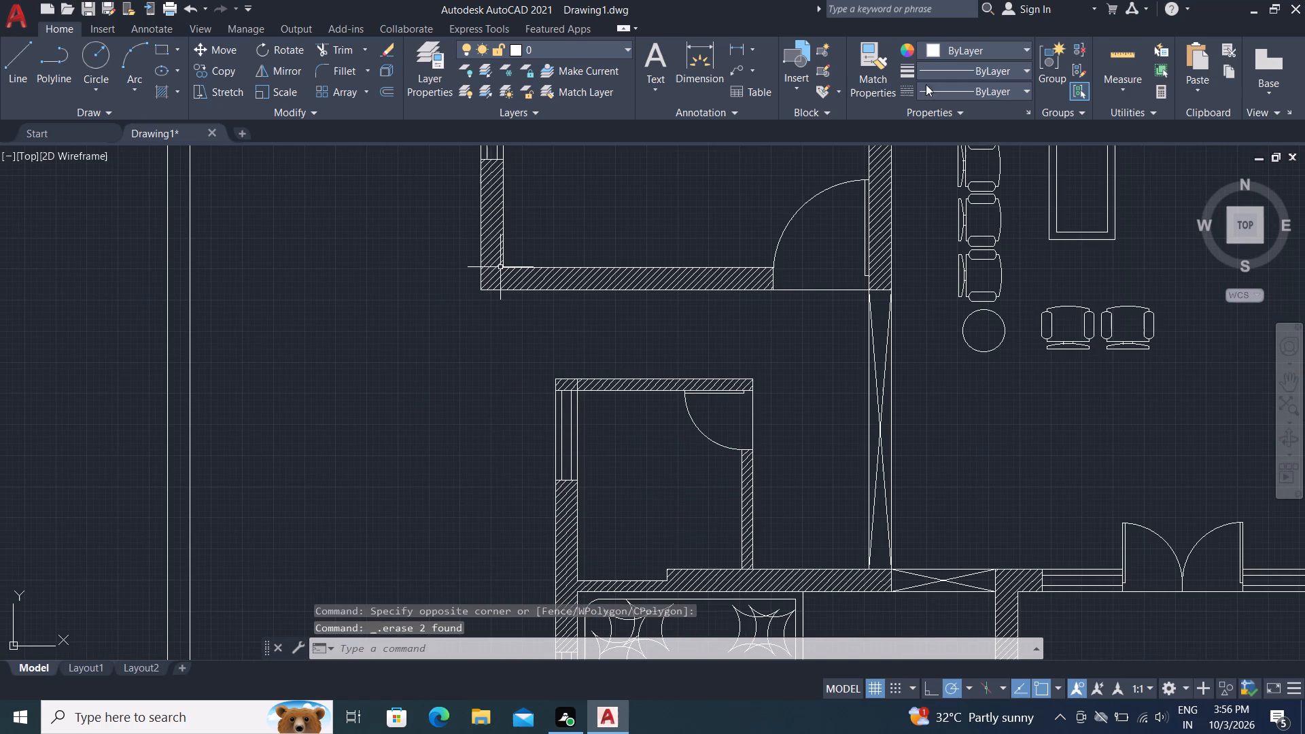
Trim the window's inner vertical line where it crosses the small room's hatched north wall.
scroll(544, 400, up, 3)
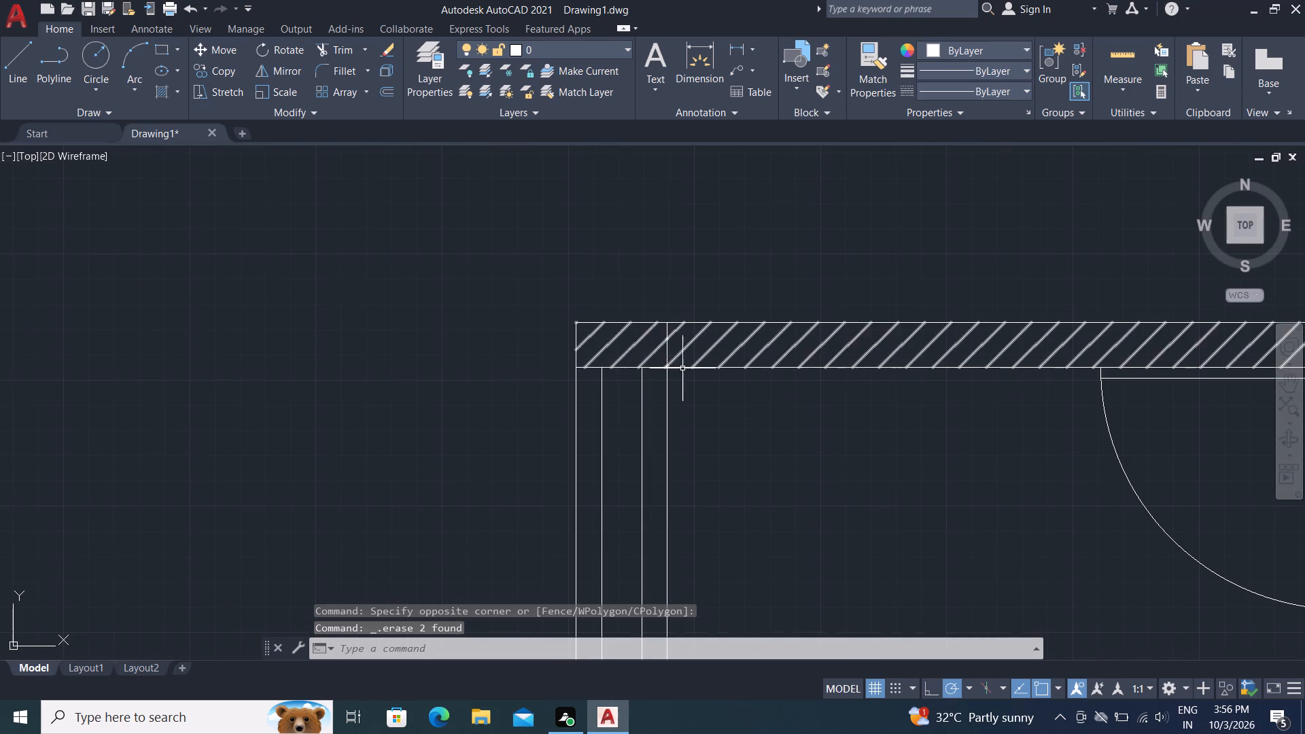
click(667, 355)
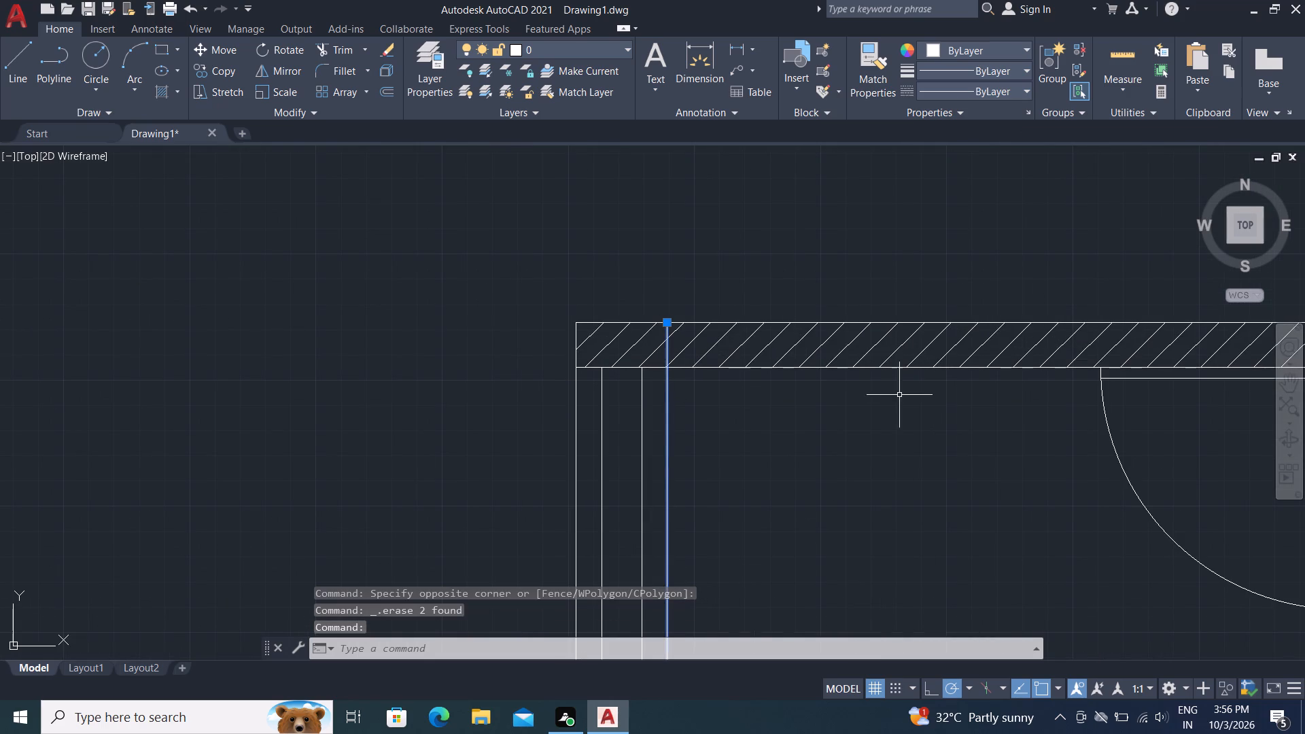
key(Escape)
key(t)
text(r)
key(space)
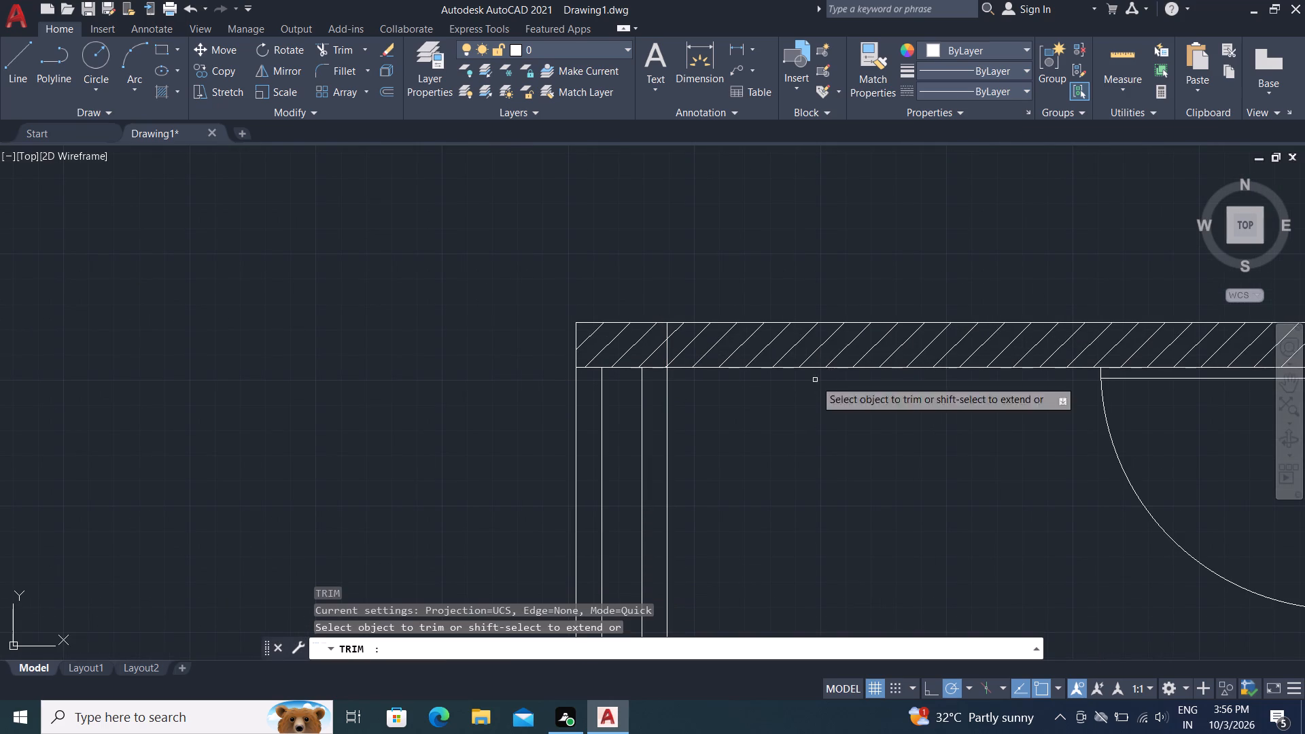
click(667, 344)
key(Escape)
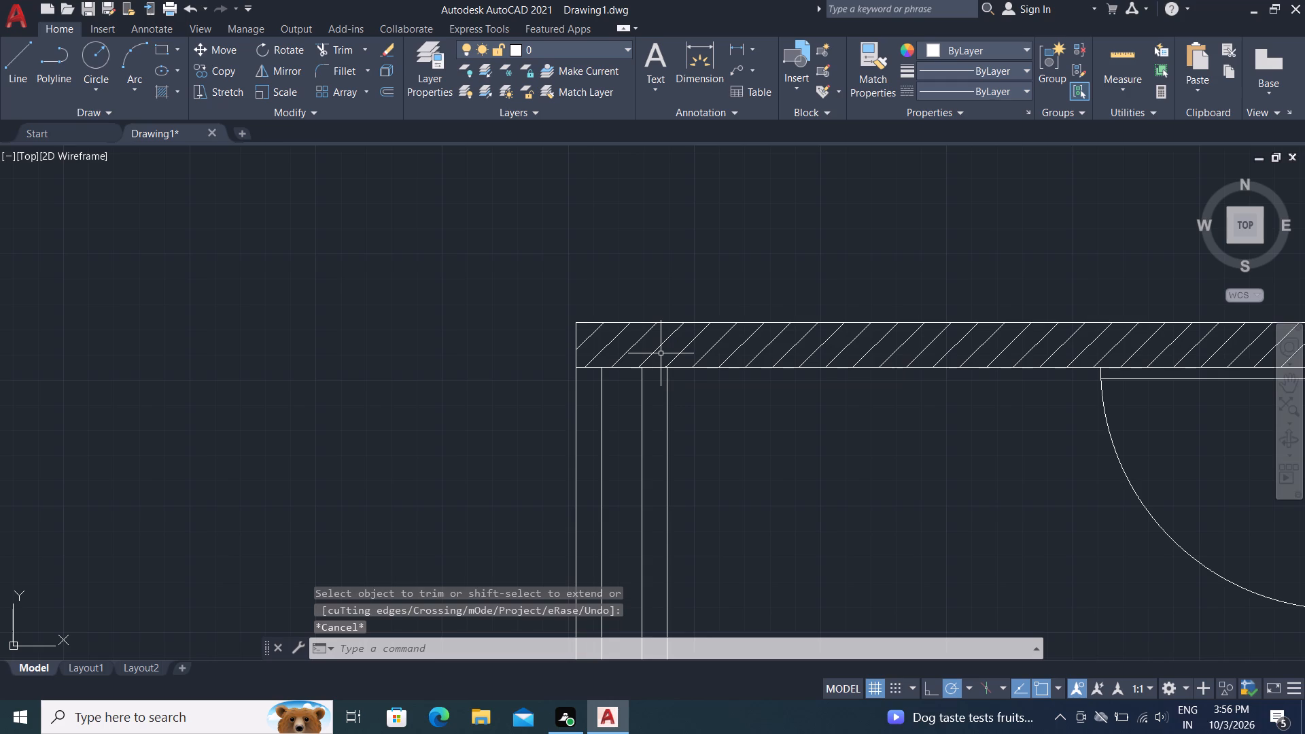
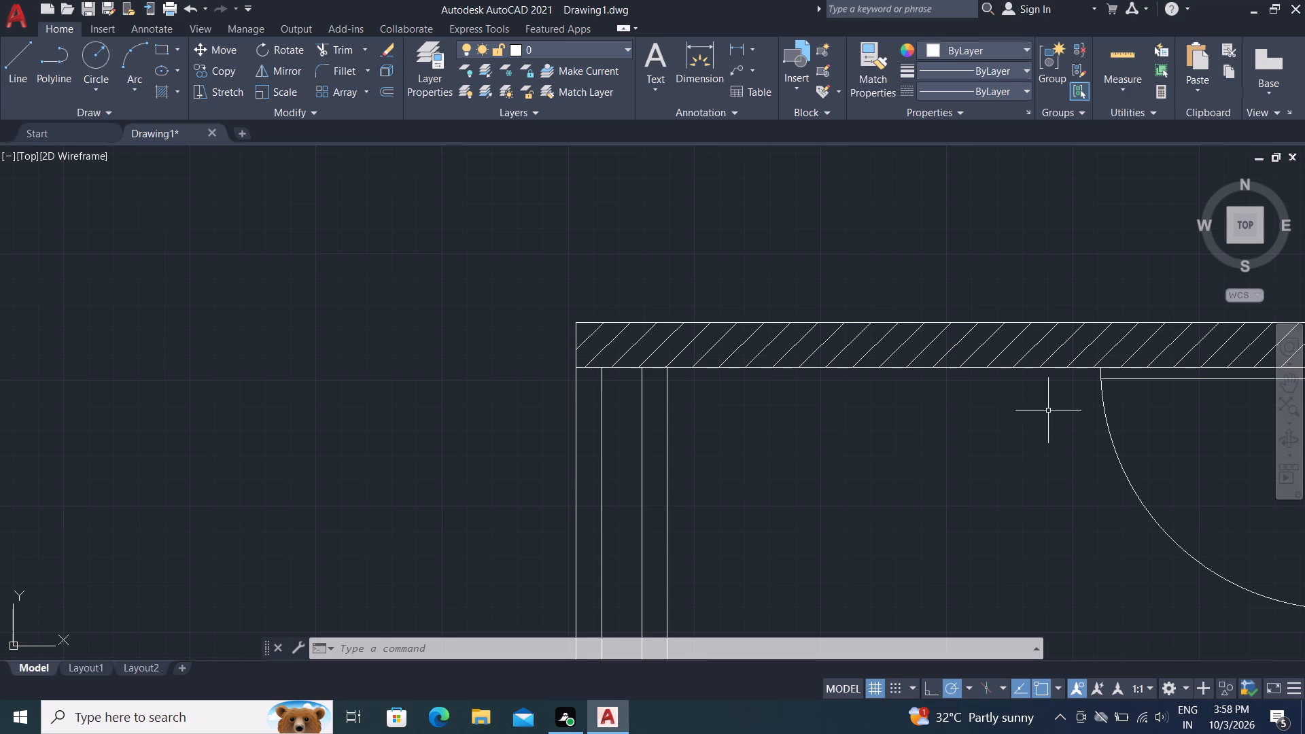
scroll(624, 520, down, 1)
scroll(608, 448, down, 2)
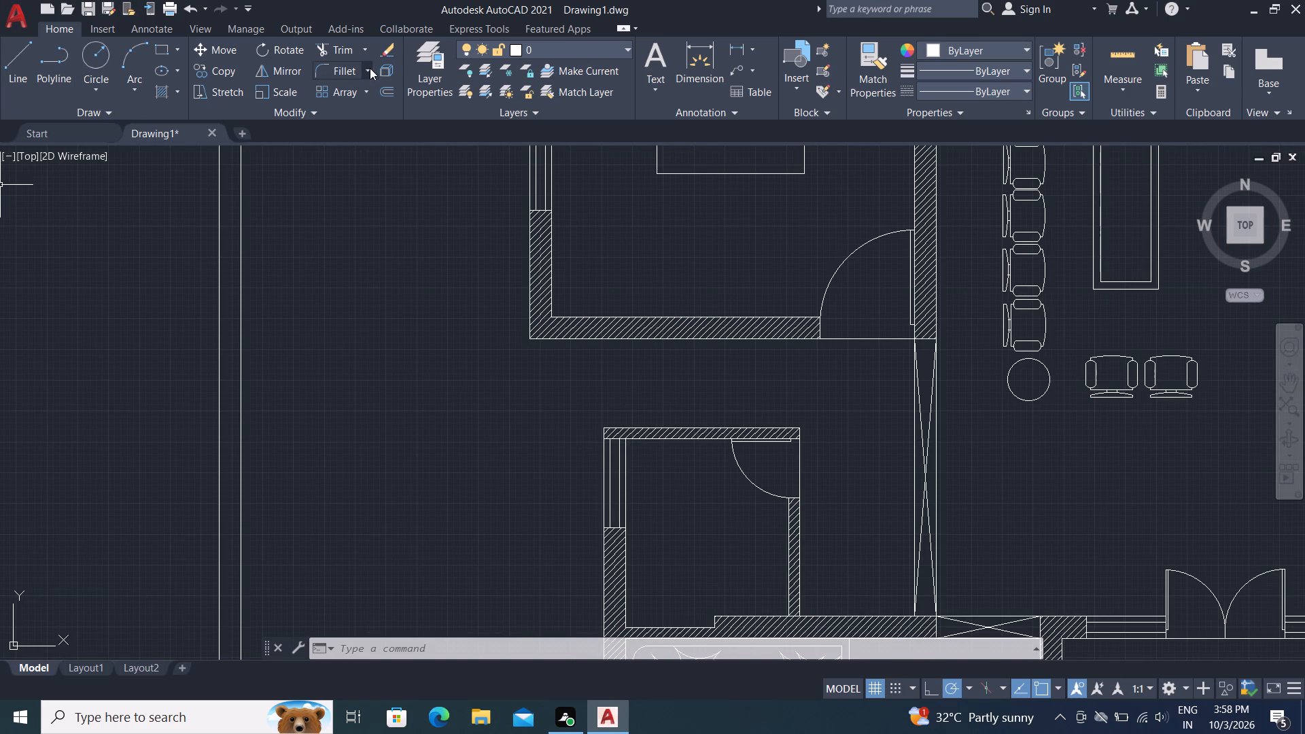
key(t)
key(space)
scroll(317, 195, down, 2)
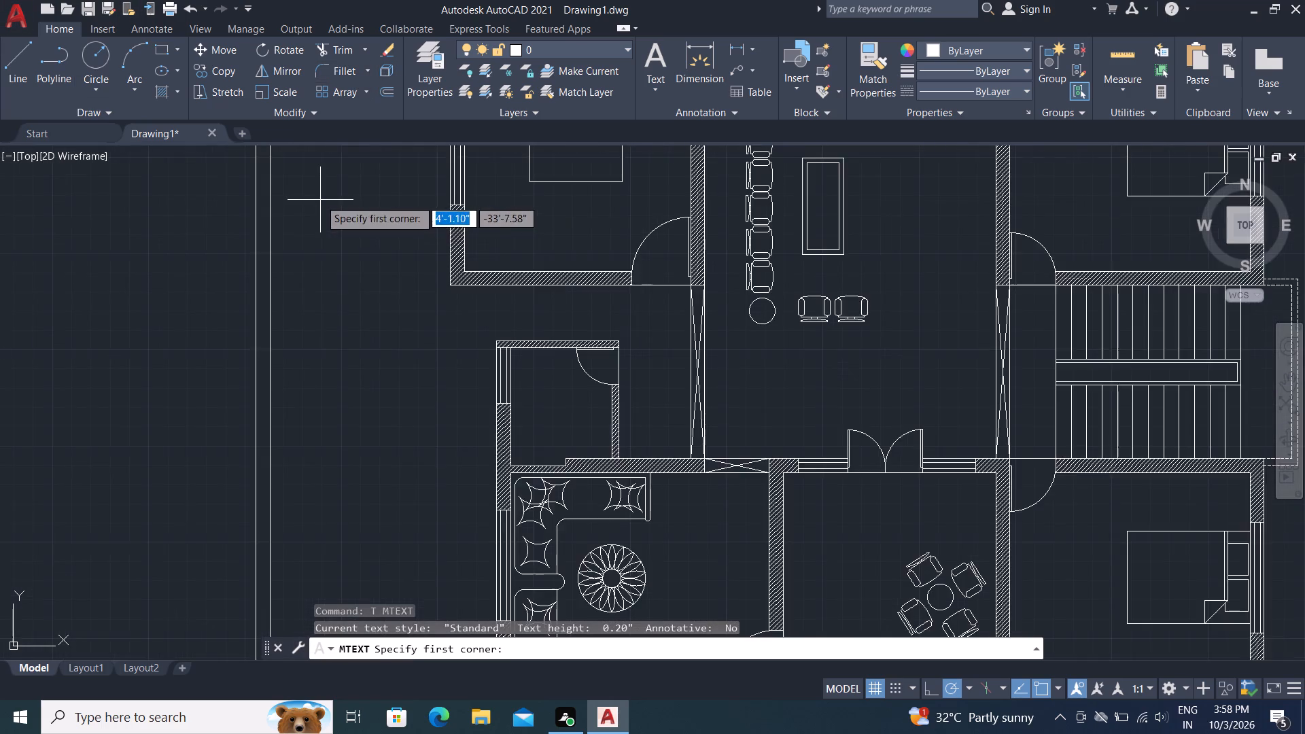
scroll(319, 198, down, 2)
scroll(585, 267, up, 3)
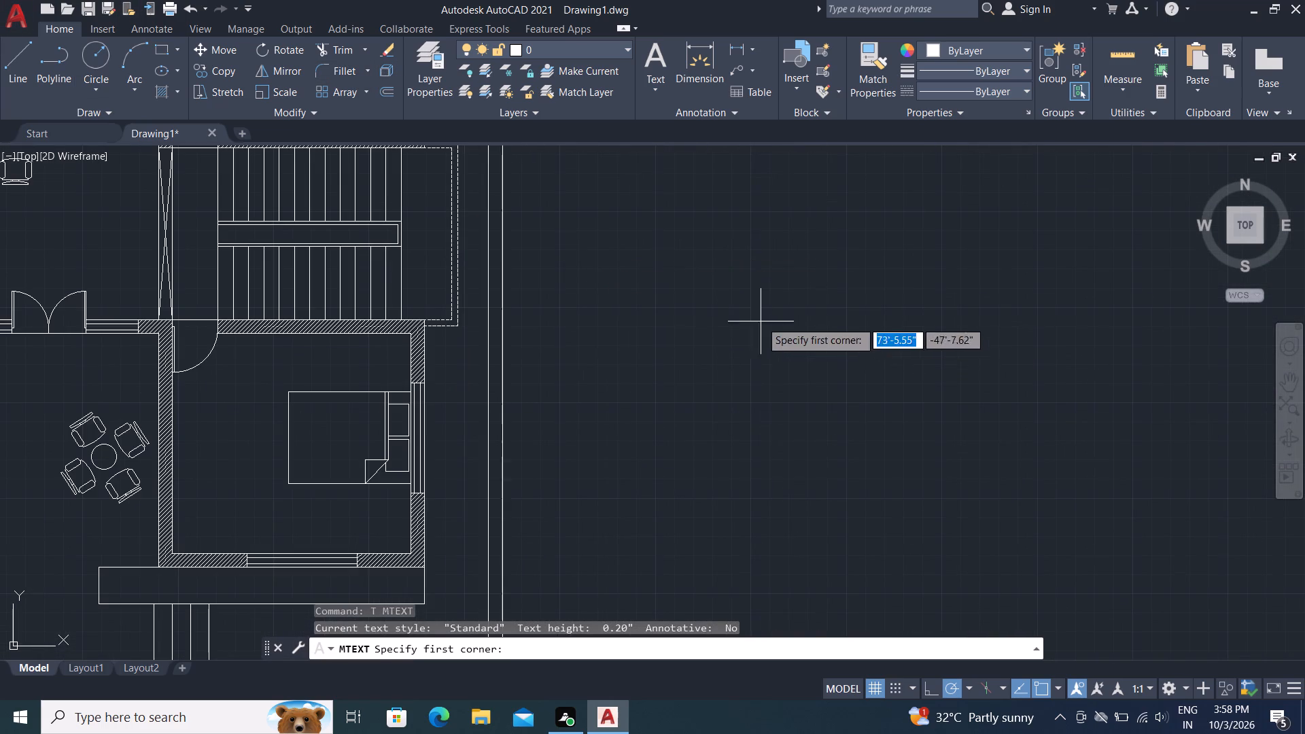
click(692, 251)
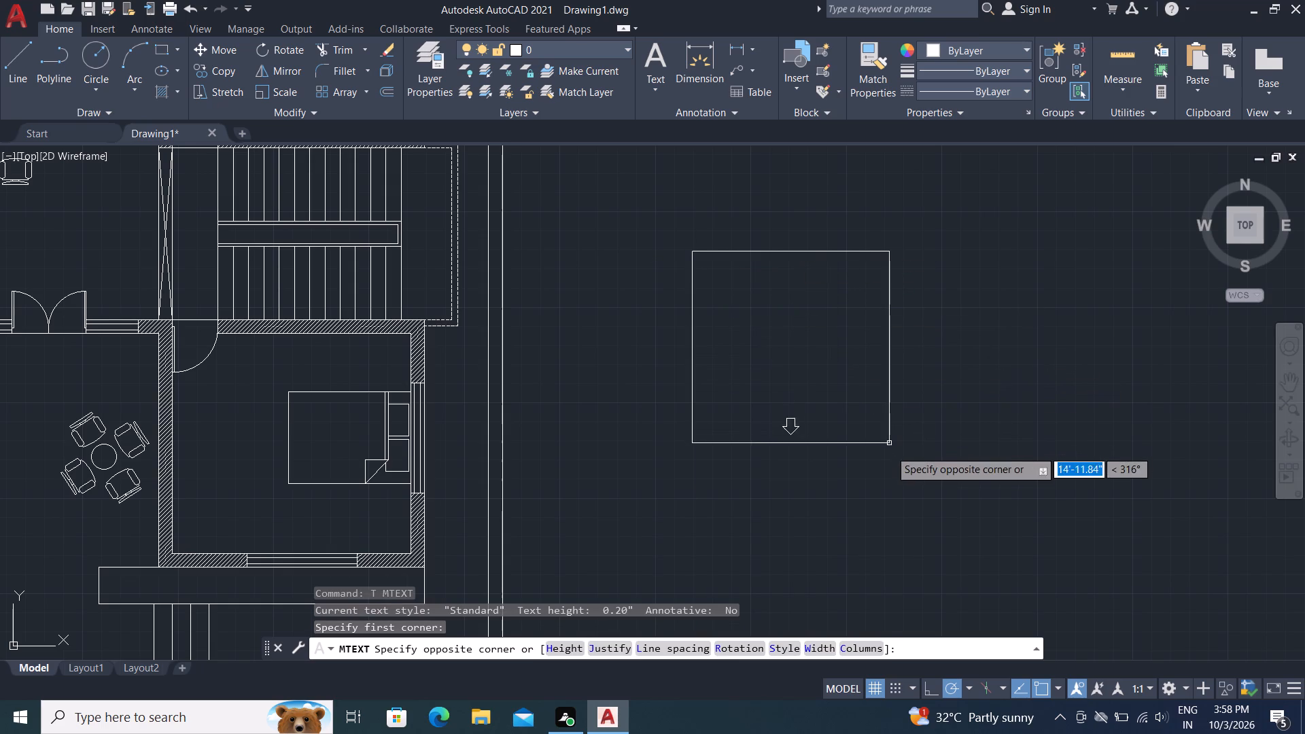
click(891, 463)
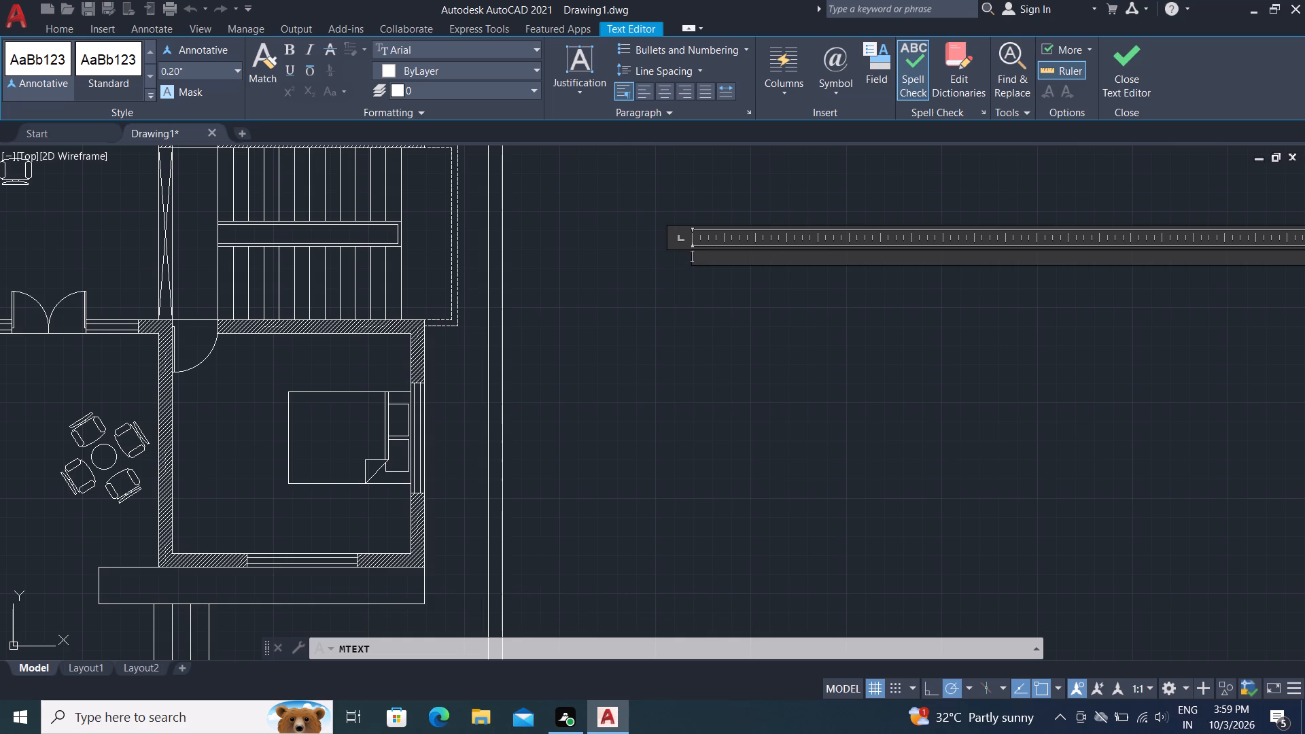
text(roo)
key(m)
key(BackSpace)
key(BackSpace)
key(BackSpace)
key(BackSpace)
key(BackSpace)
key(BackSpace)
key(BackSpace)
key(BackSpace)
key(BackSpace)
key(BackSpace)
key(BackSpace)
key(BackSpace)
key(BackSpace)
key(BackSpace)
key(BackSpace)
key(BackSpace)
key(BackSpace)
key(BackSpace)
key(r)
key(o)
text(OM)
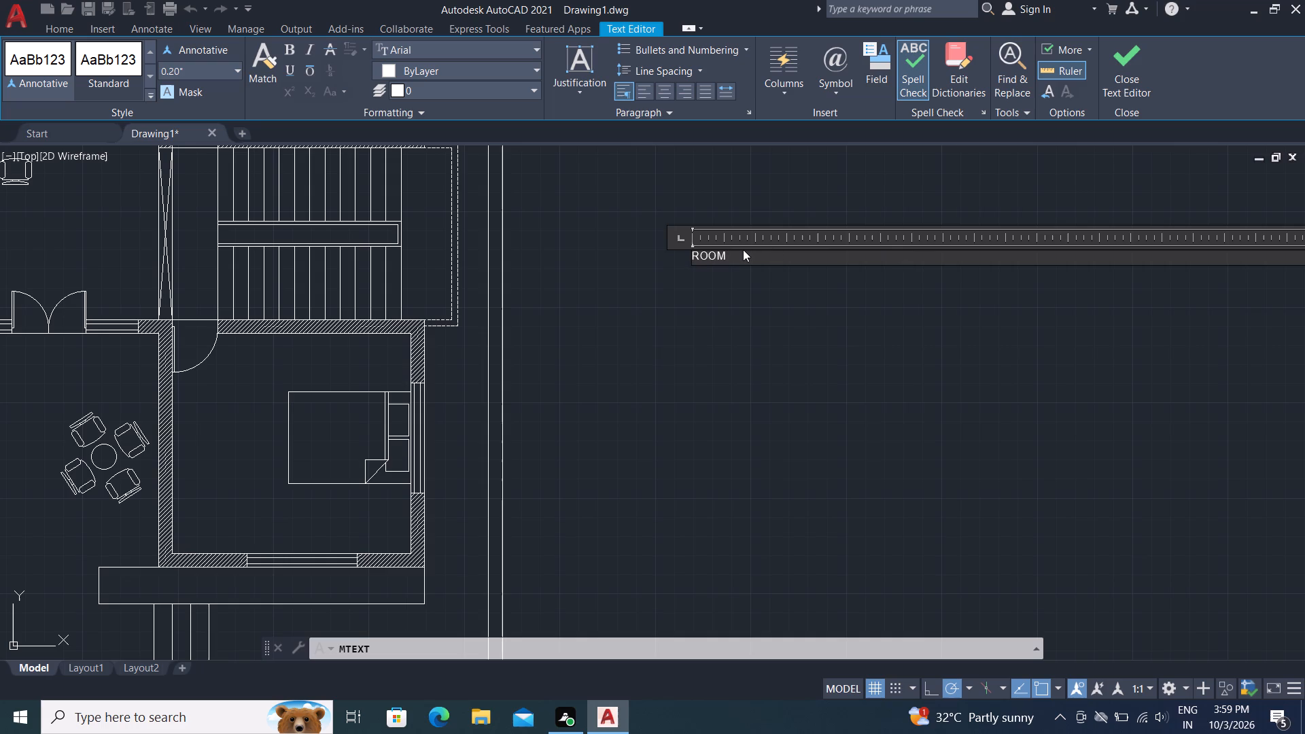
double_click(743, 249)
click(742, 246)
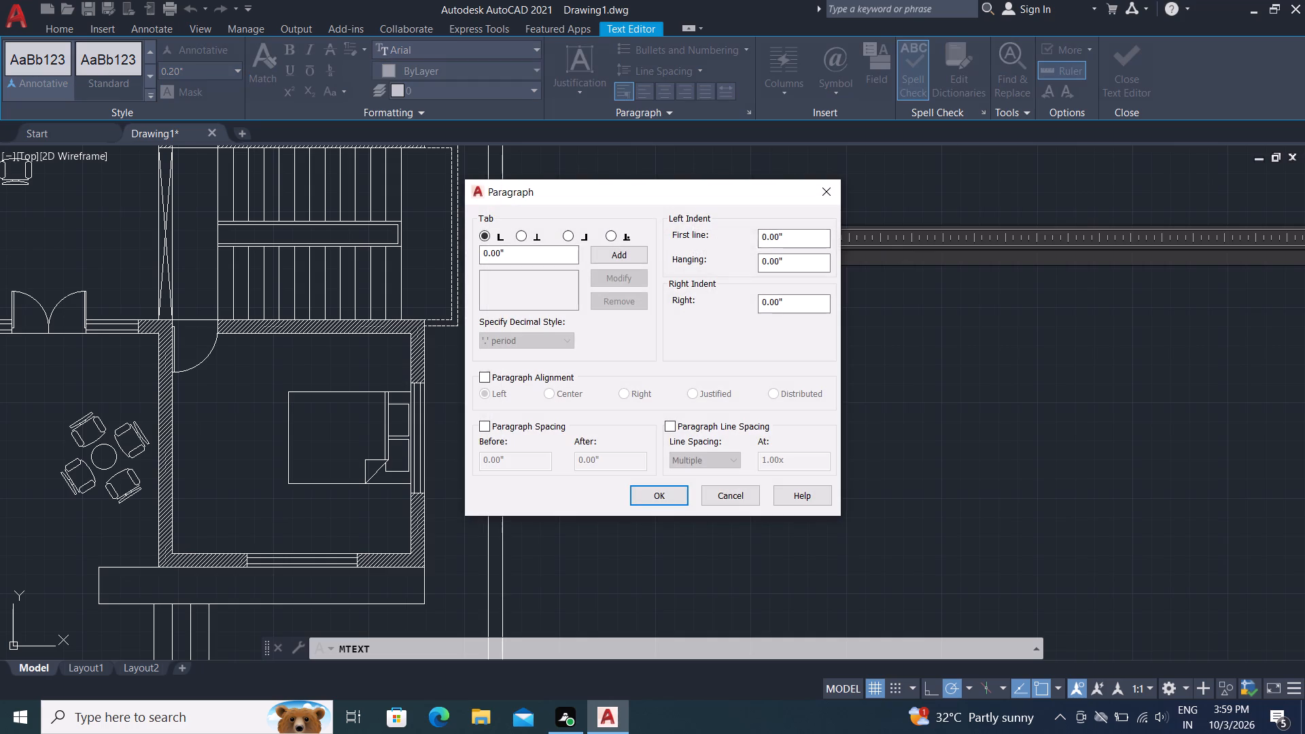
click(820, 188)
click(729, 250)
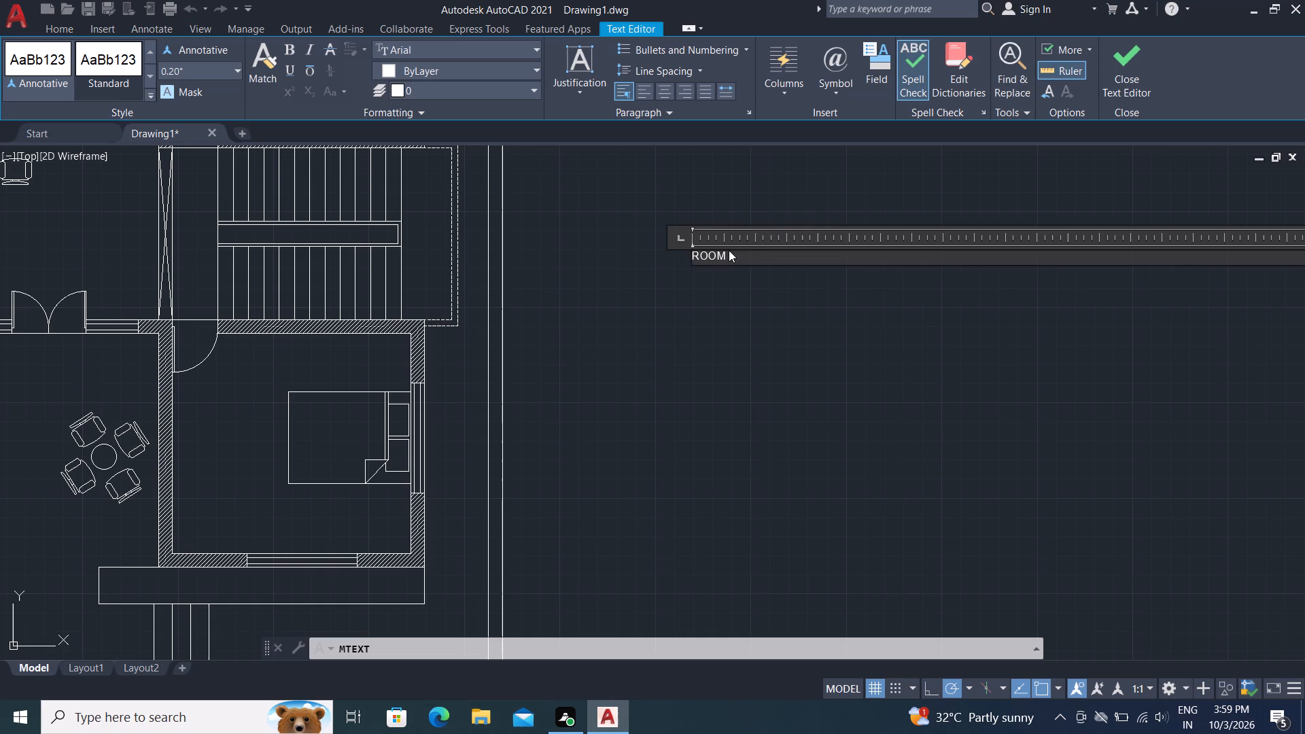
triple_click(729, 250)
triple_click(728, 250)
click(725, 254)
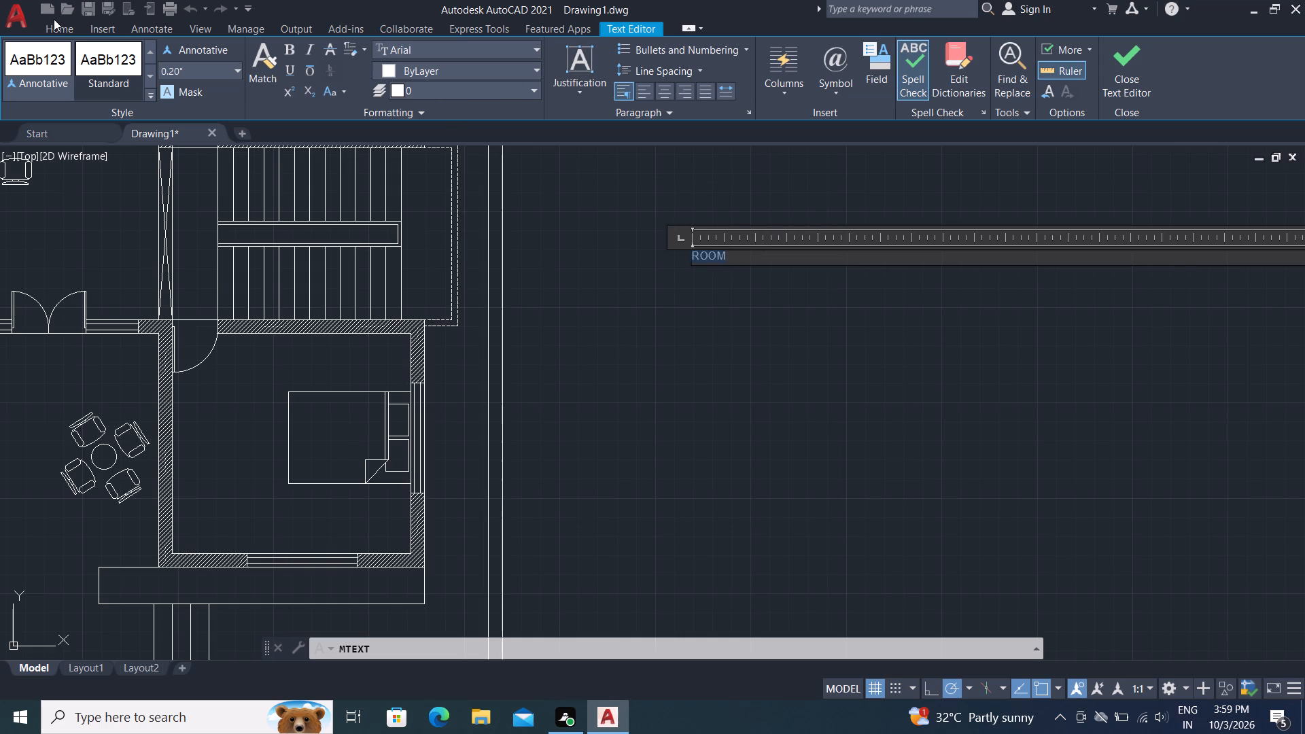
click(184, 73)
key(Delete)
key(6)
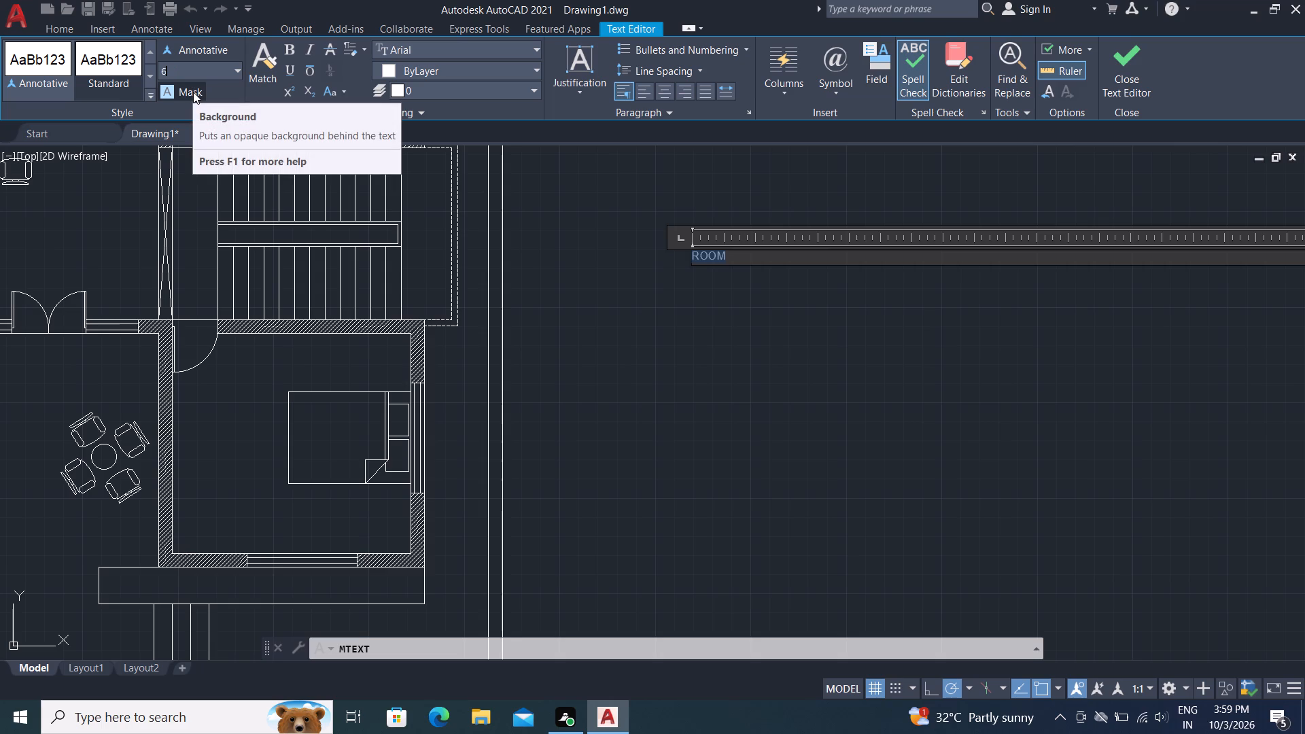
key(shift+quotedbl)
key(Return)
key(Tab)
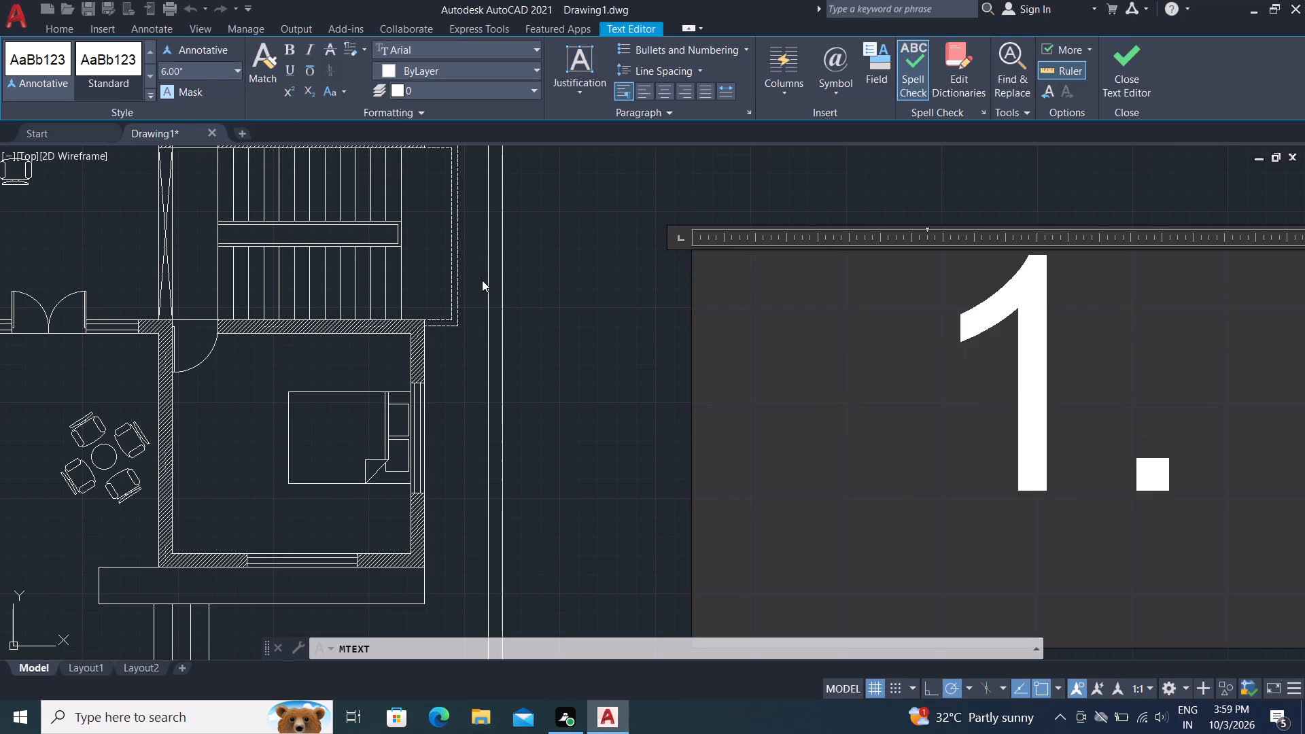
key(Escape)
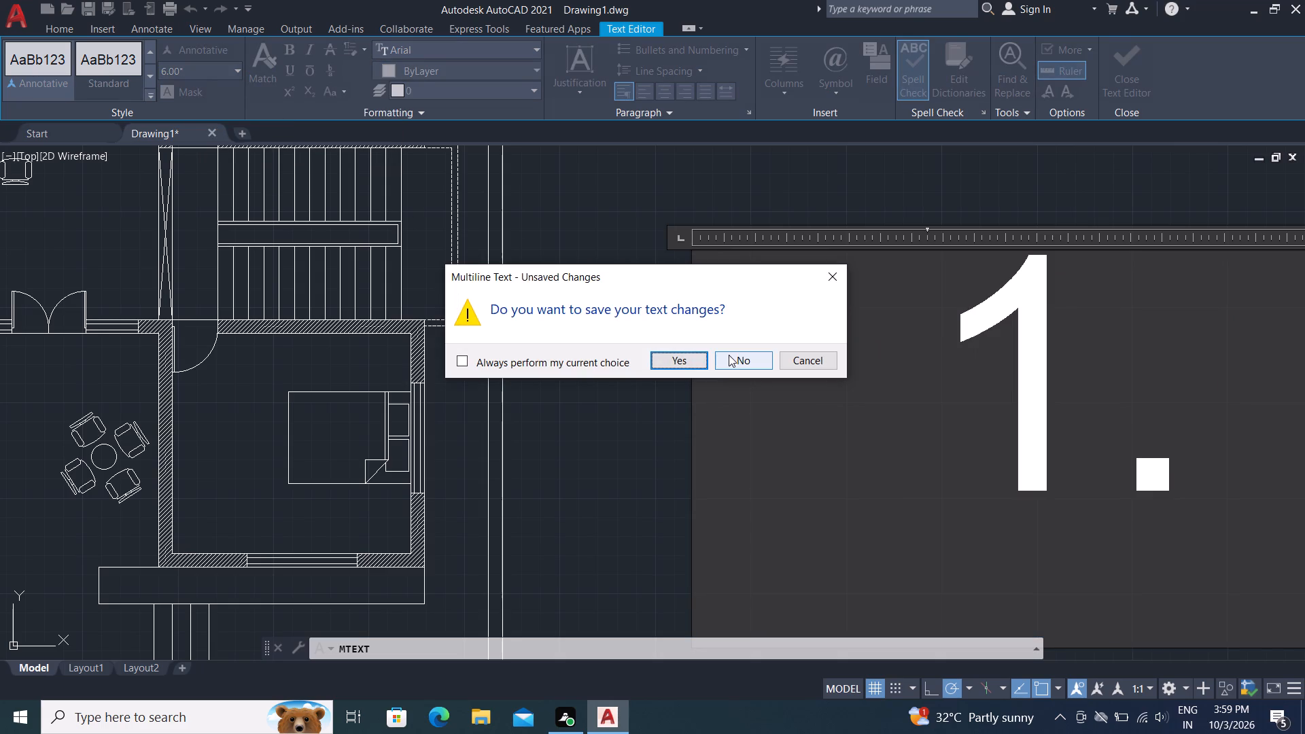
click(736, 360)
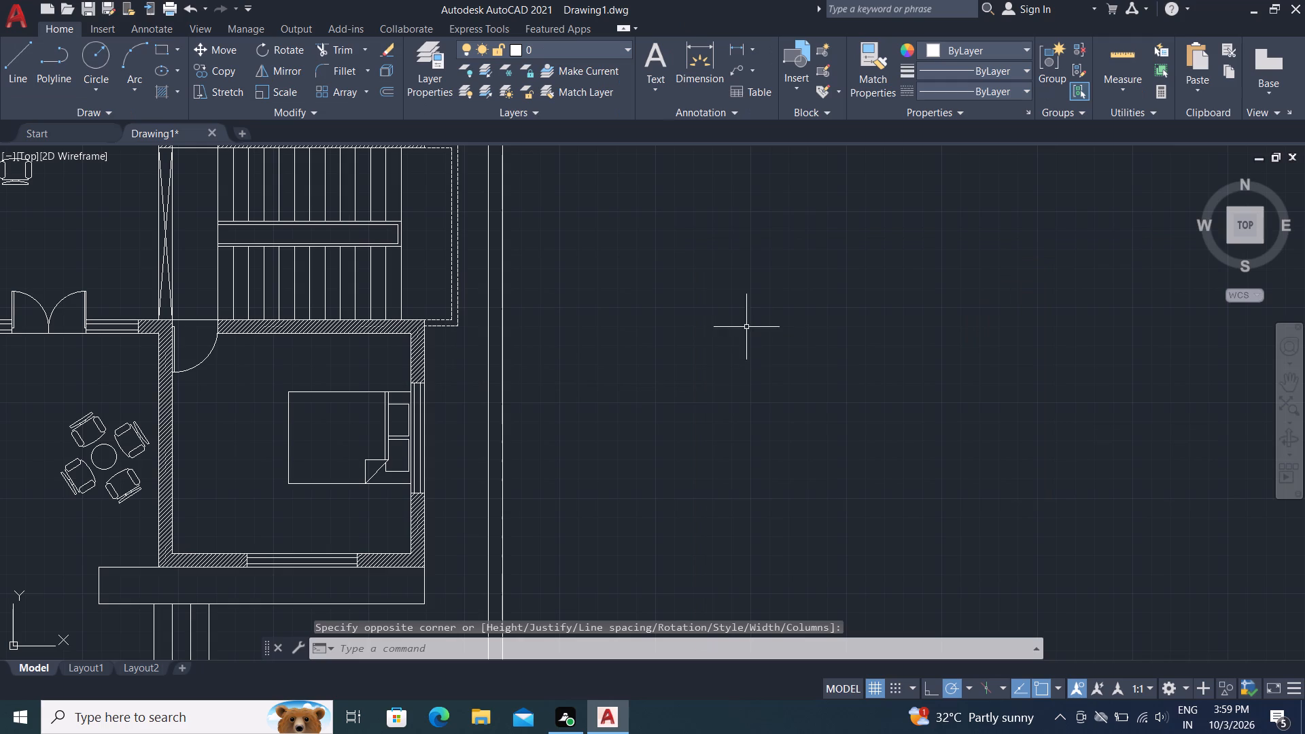
Add a multiline text reading ROOM at 6" height in the empty space east of the plan's boundary wall.
text(T)
key(space)
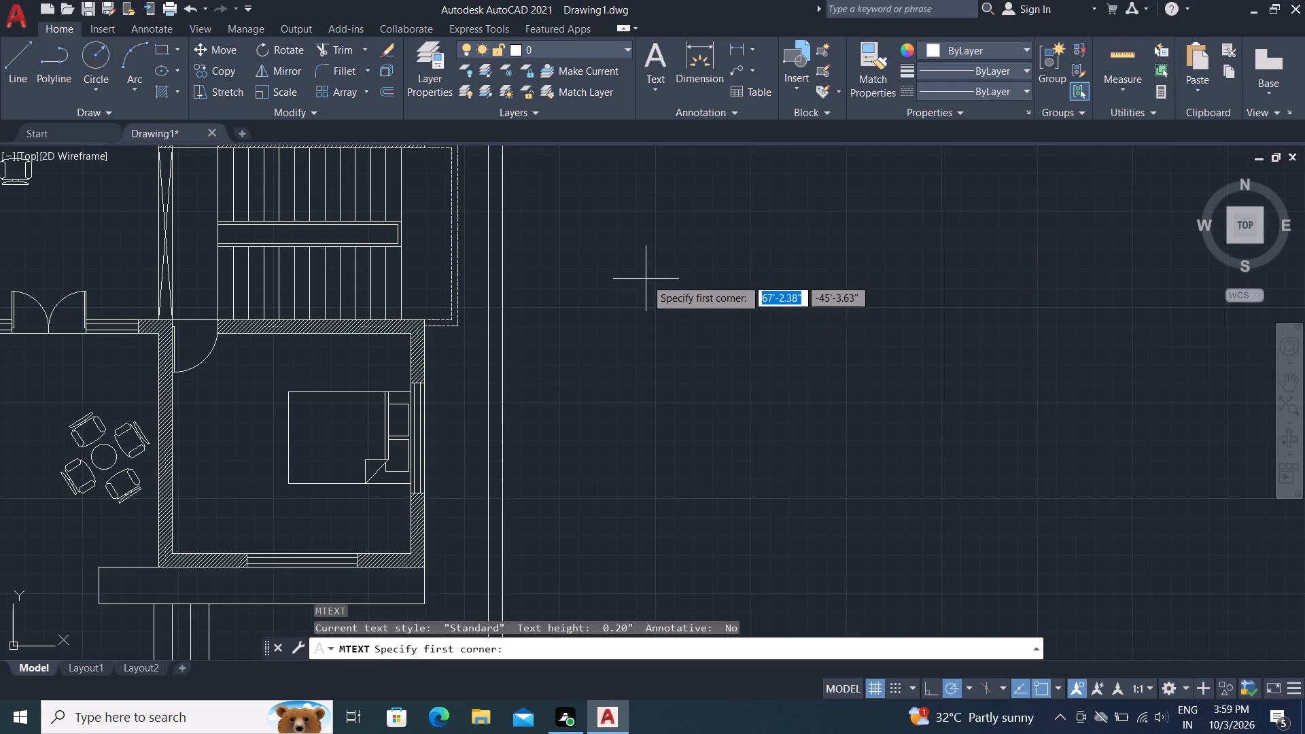
click(624, 250)
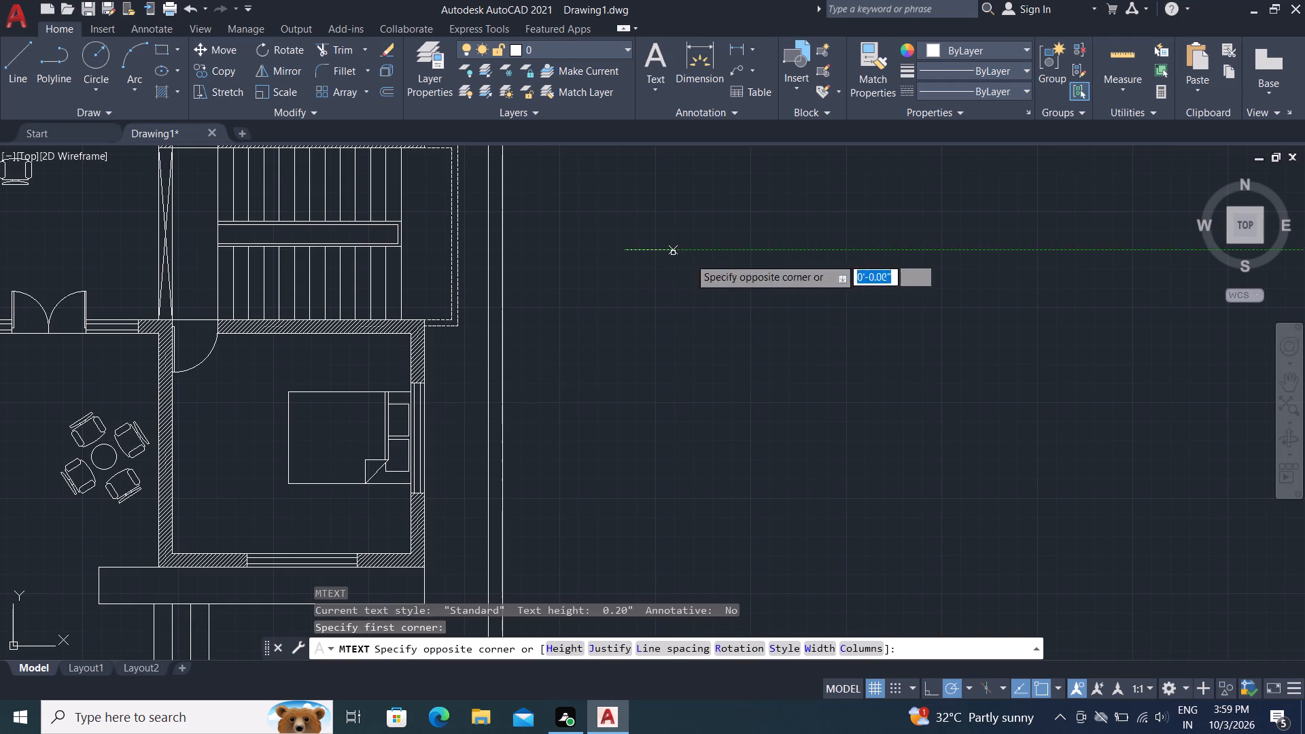
click(869, 362)
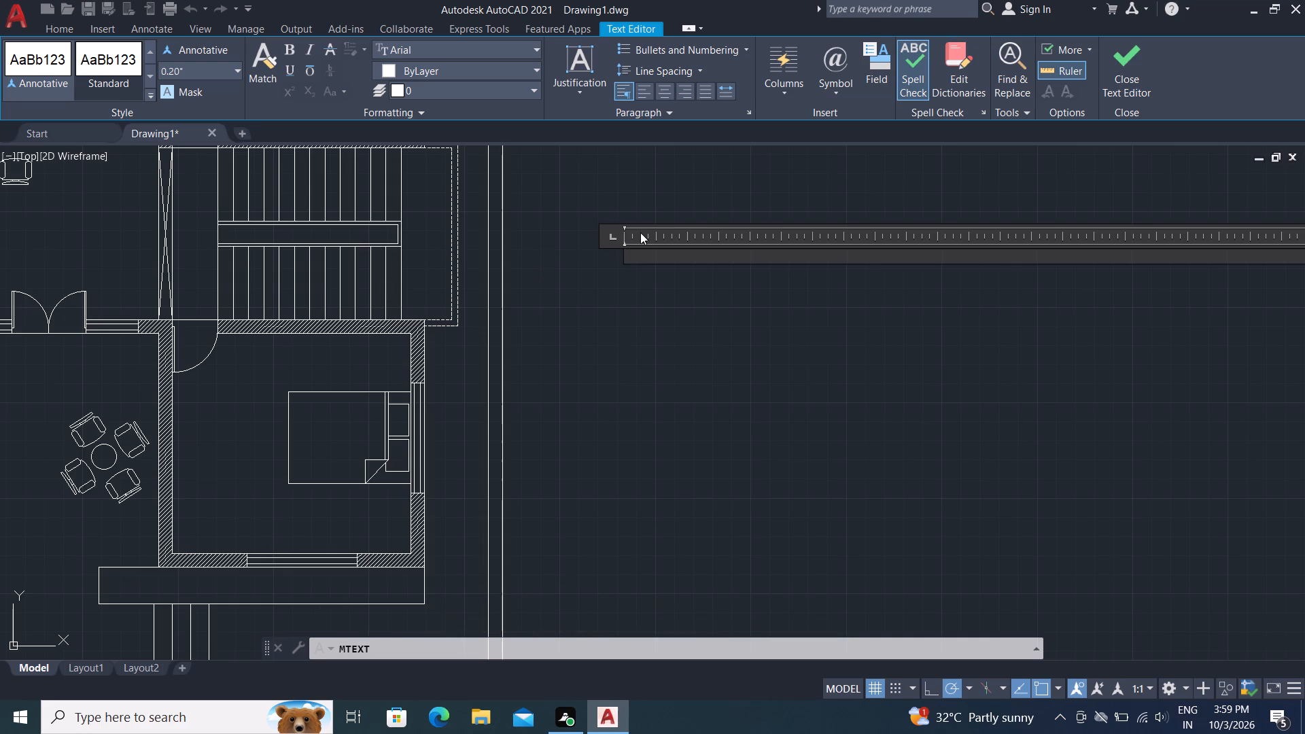
key(r)
text(OOM)
triple_click(665, 247)
triple_click(663, 249)
double_click(661, 253)
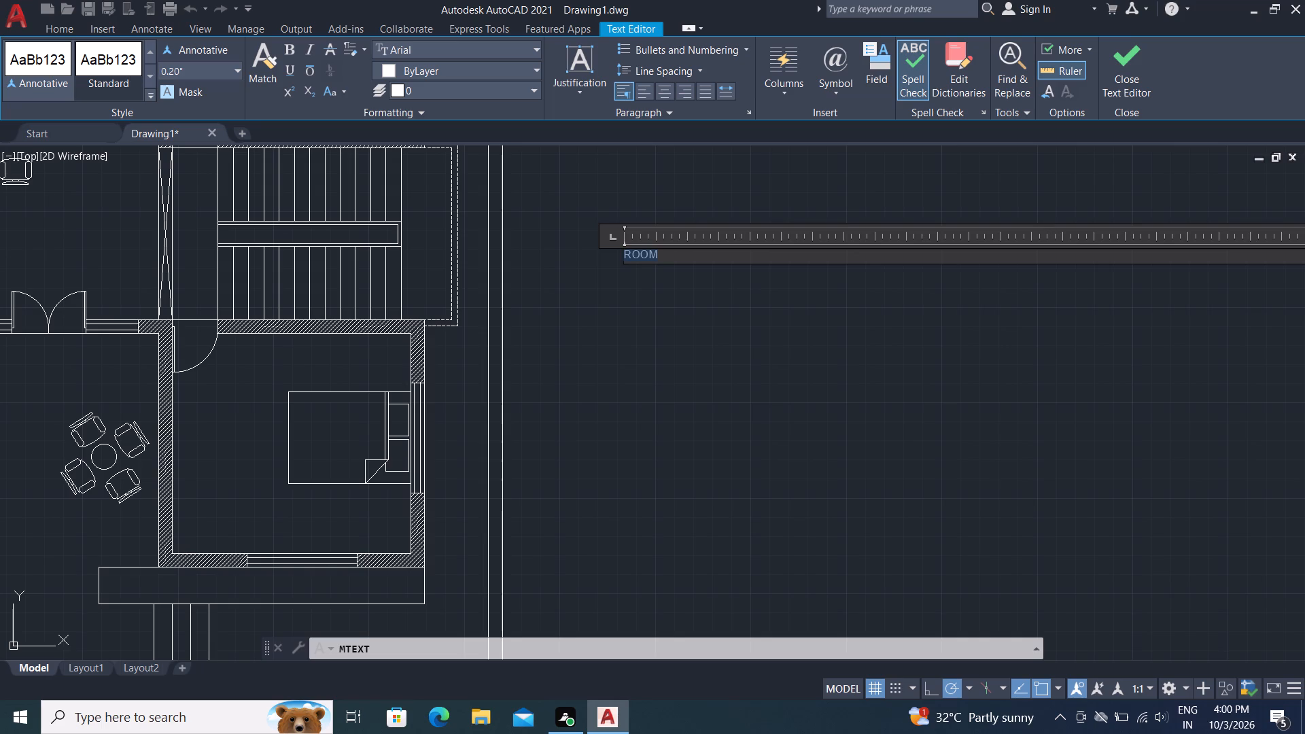
click(185, 71)
key(Delete)
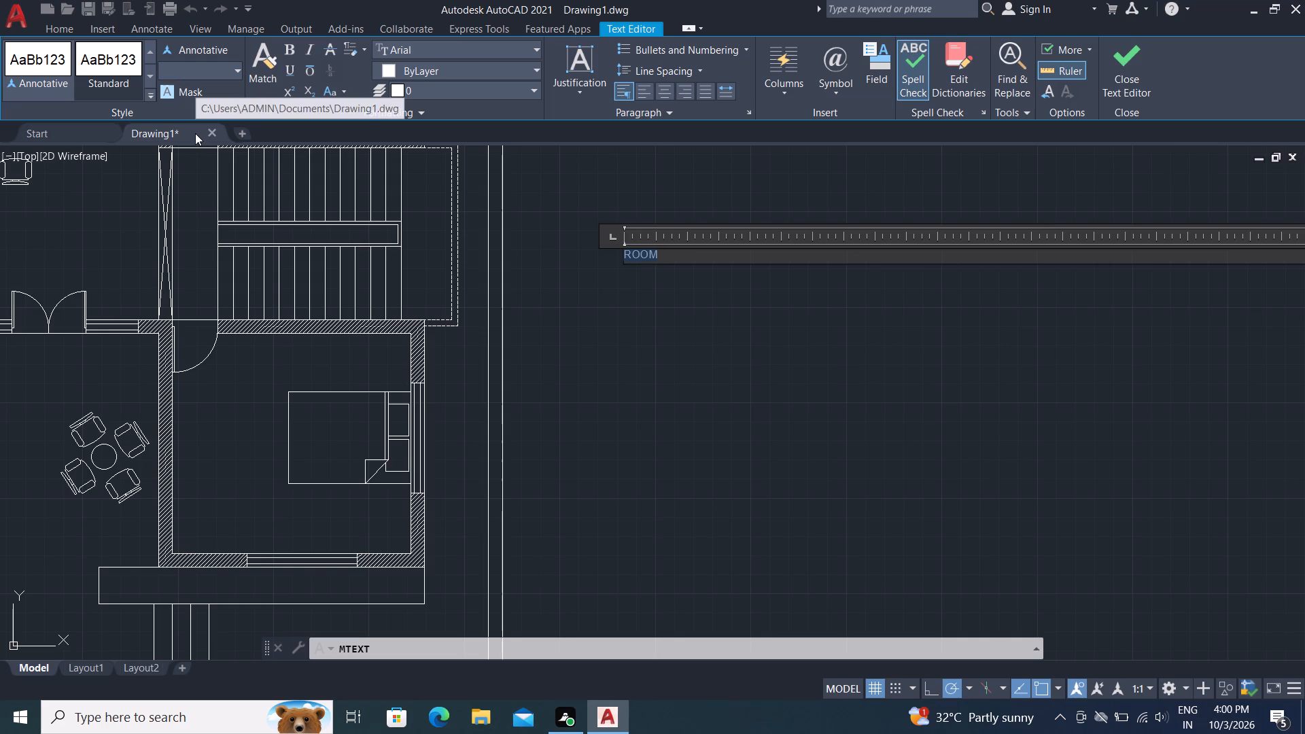
text(6")
key(Return)
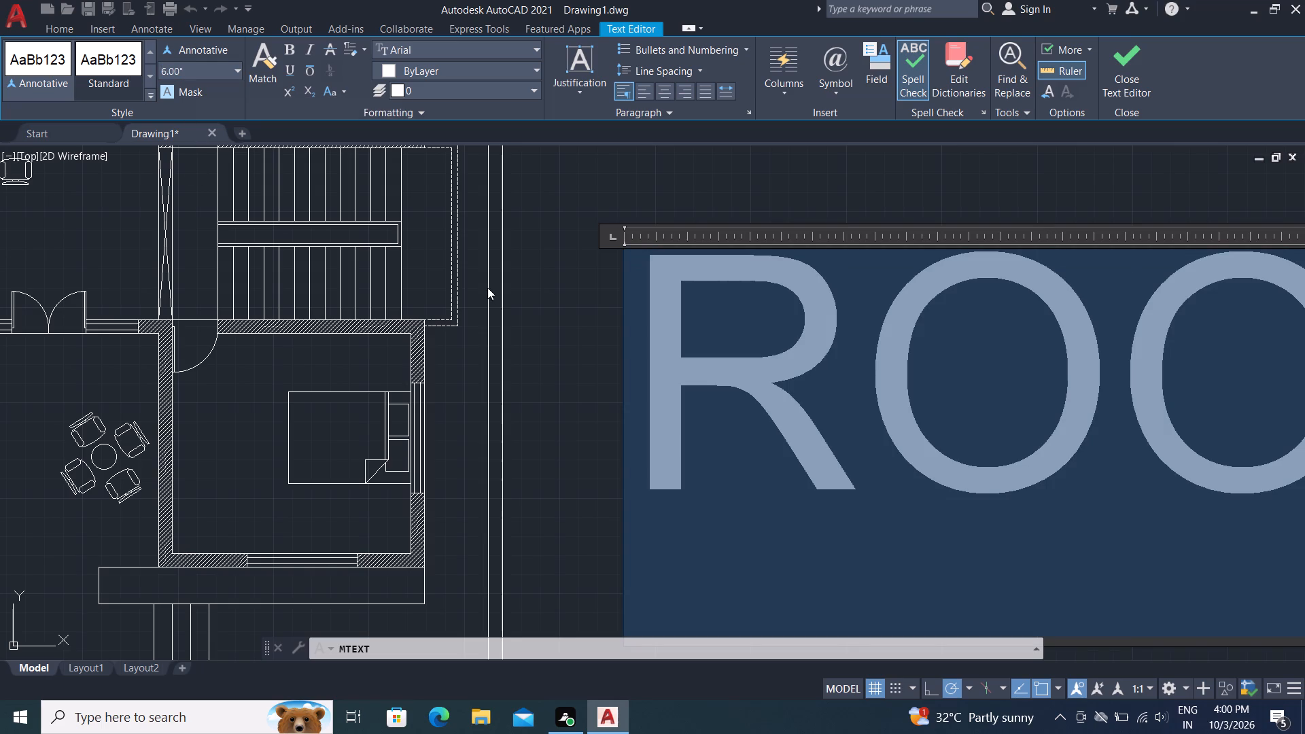
click(548, 316)
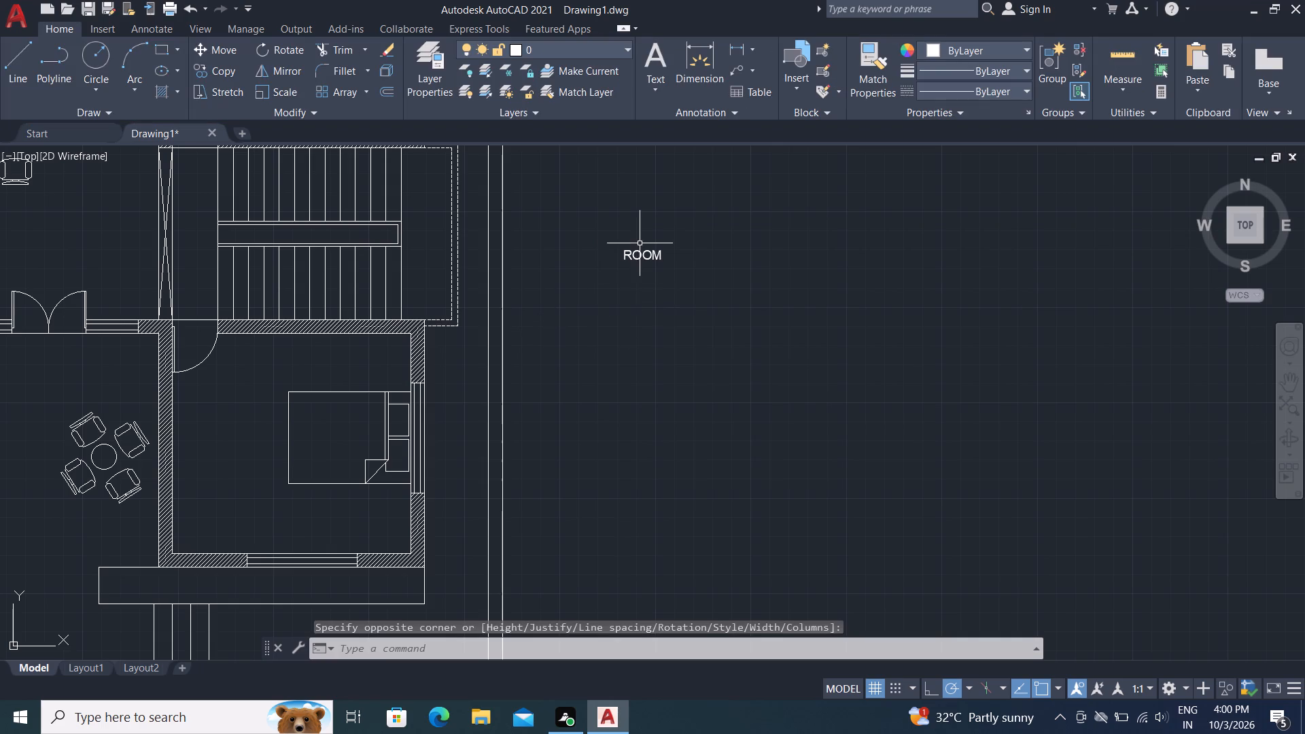
Copy the ROOM label into the middle of the westernmost room in the northern three-room row.
scroll(640, 243, up, 2)
key(c)
key(o)
key(space)
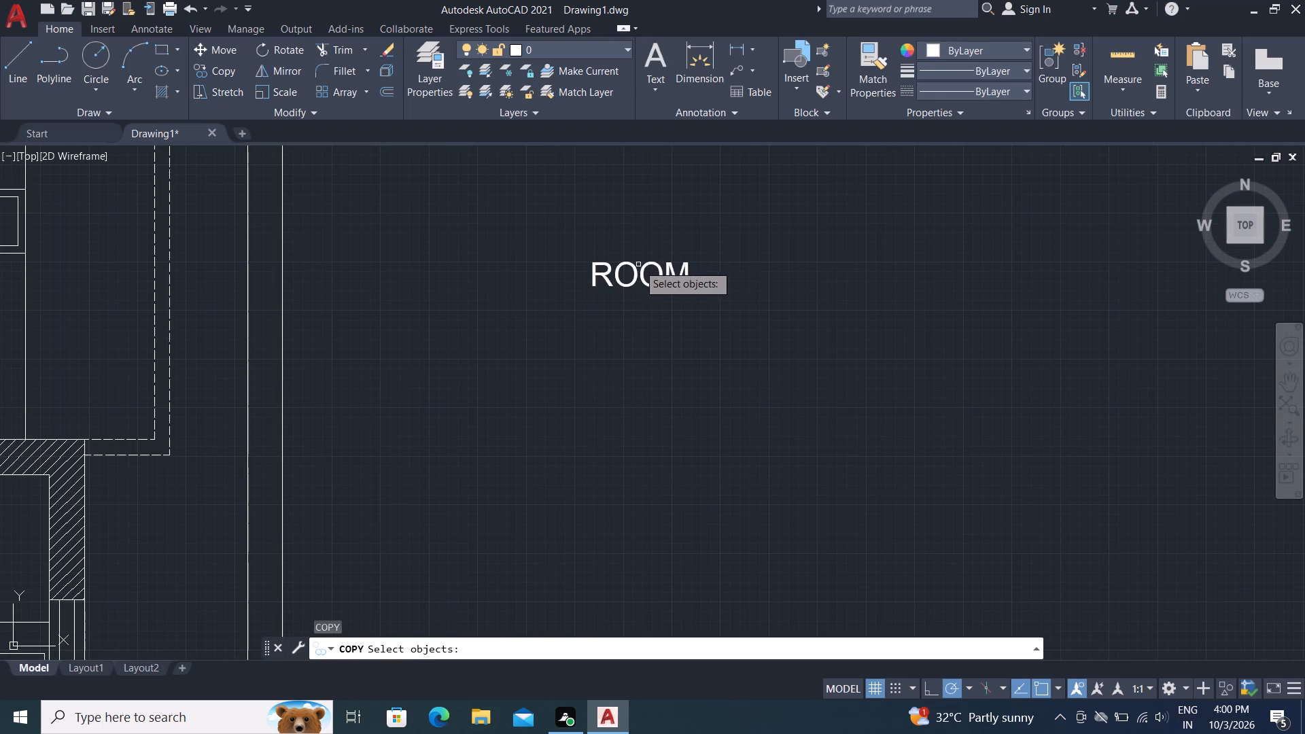
click(642, 268)
right_click(644, 273)
click(644, 270)
scroll(553, 245, down, 1)
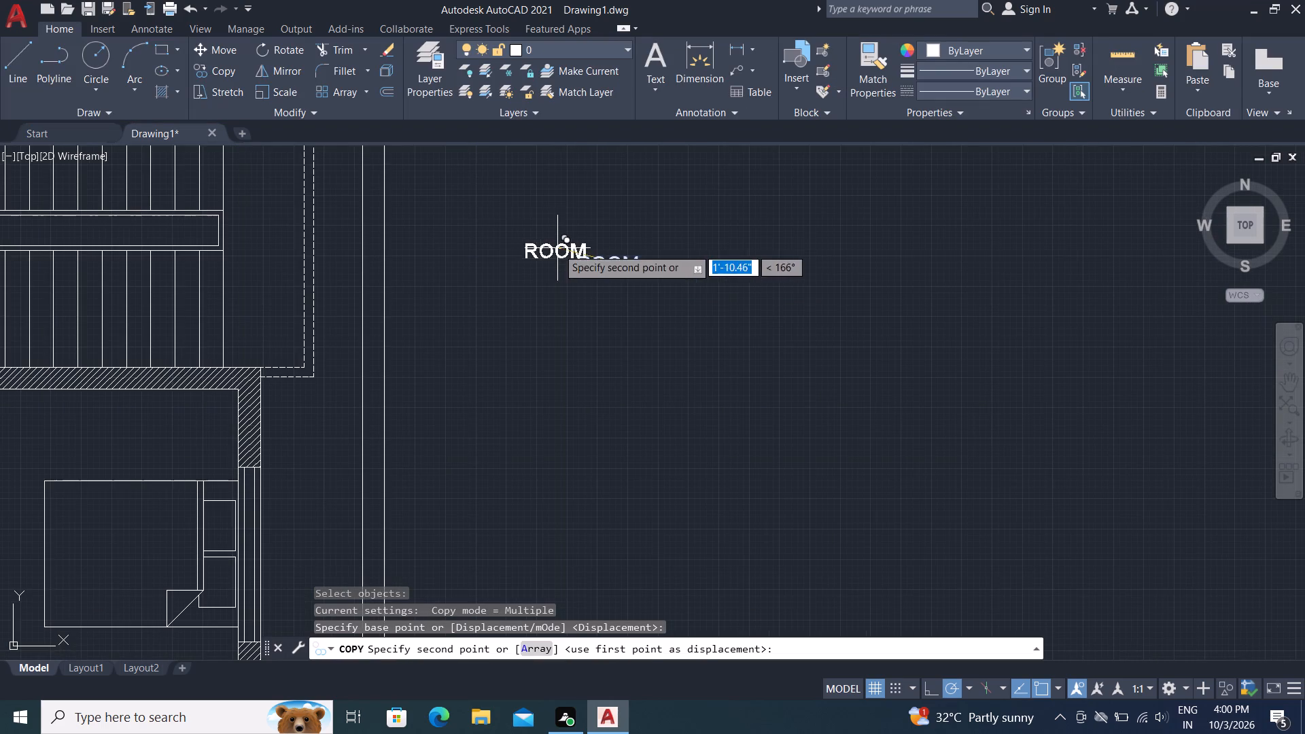
middle_drag(545, 250, 1018, 375)
scroll(673, 315, down, 5)
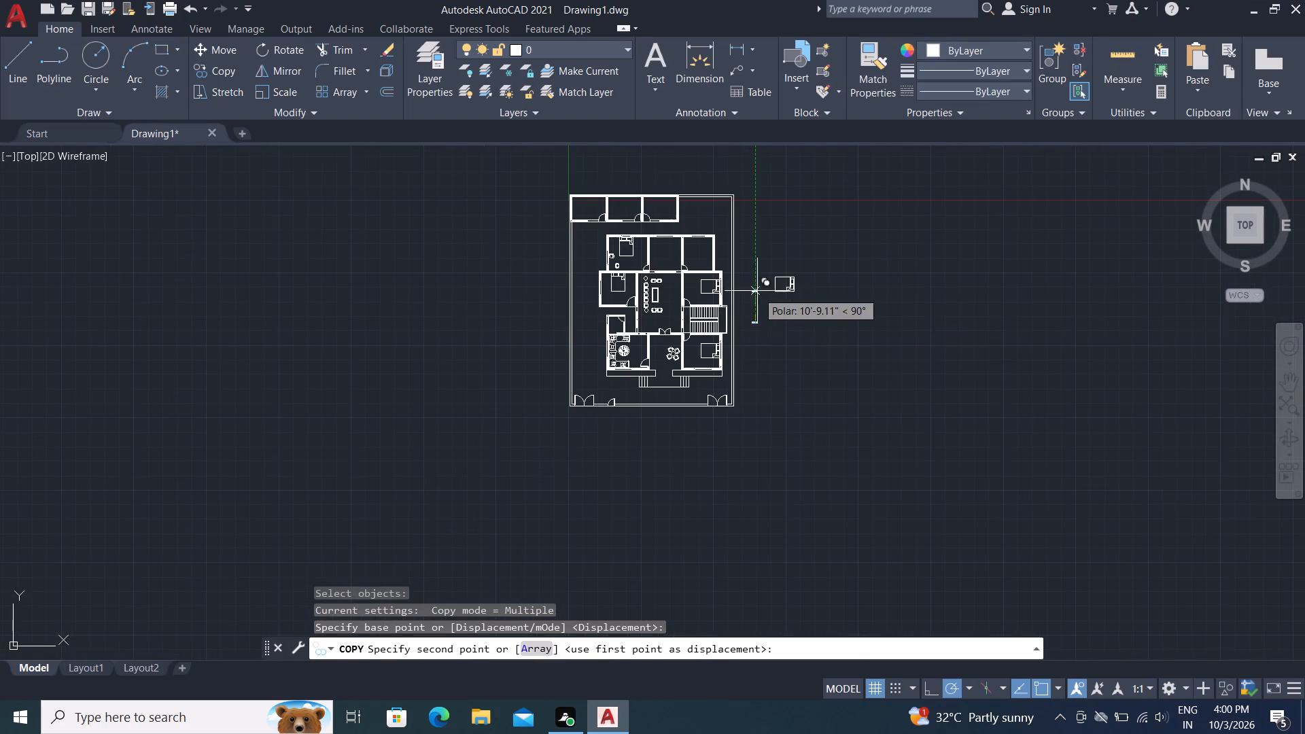
scroll(595, 216, up, 4)
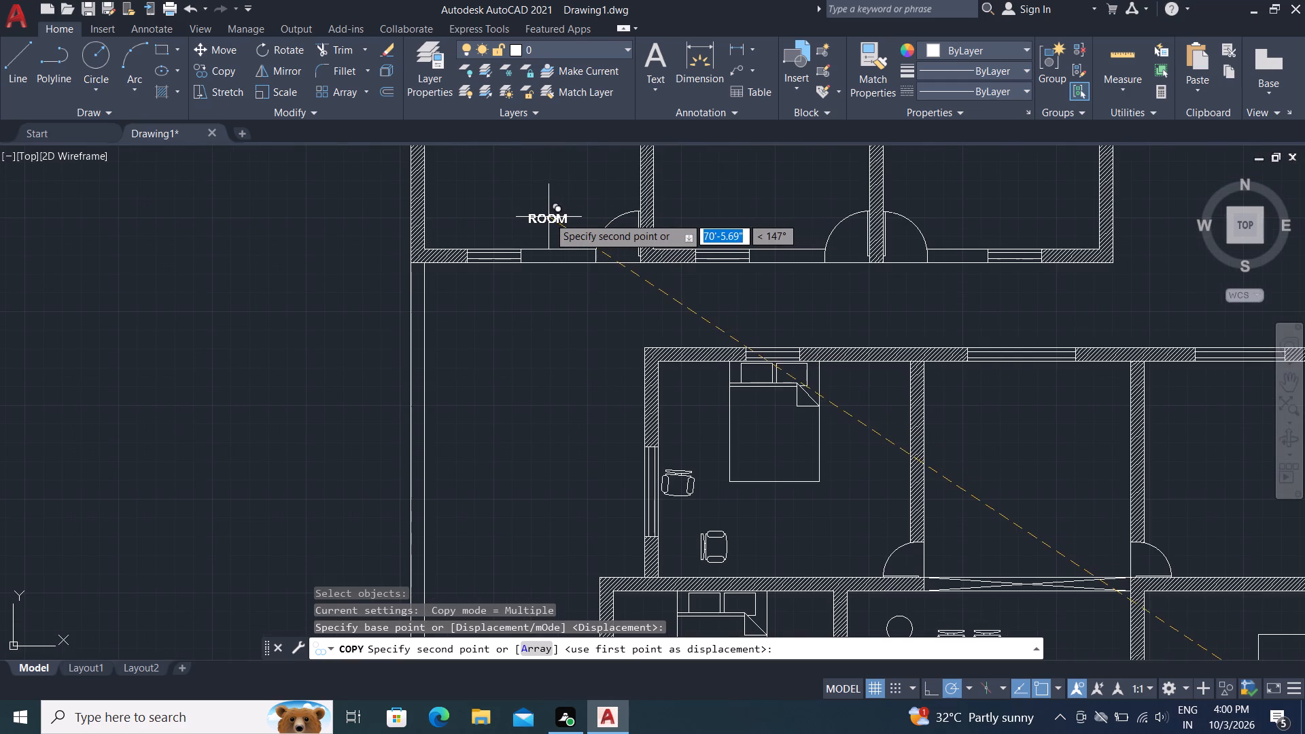
scroll(534, 211, up, 2)
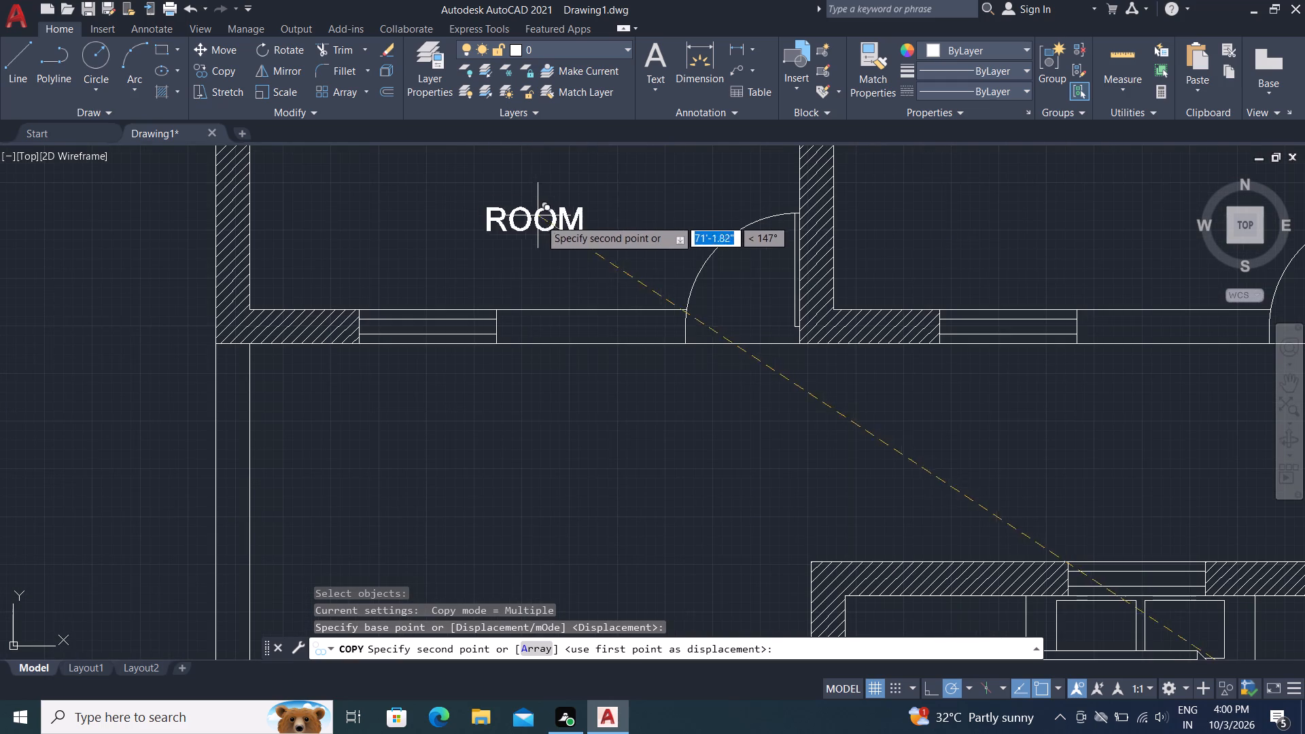
middle_drag(538, 245, 587, 380)
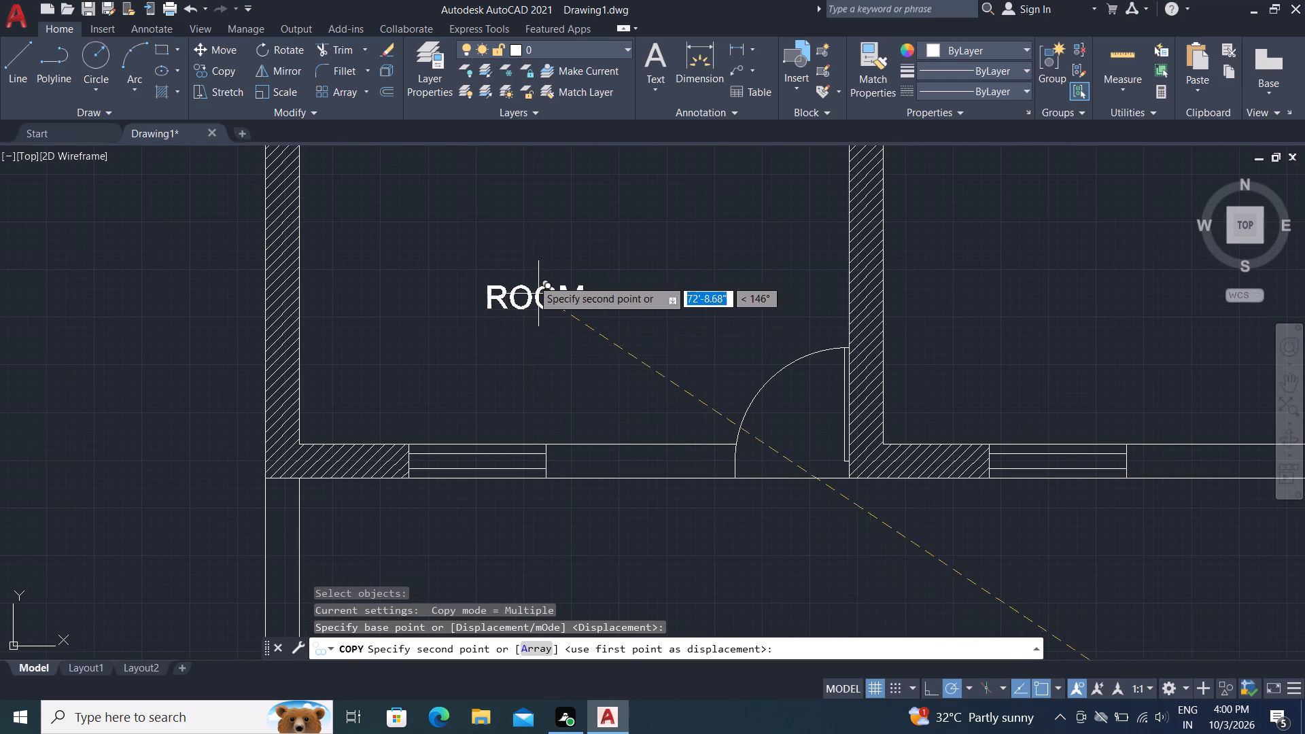
middle_drag(525, 258, 553, 315)
middle_click(553, 316)
scroll(553, 316, up, 1)
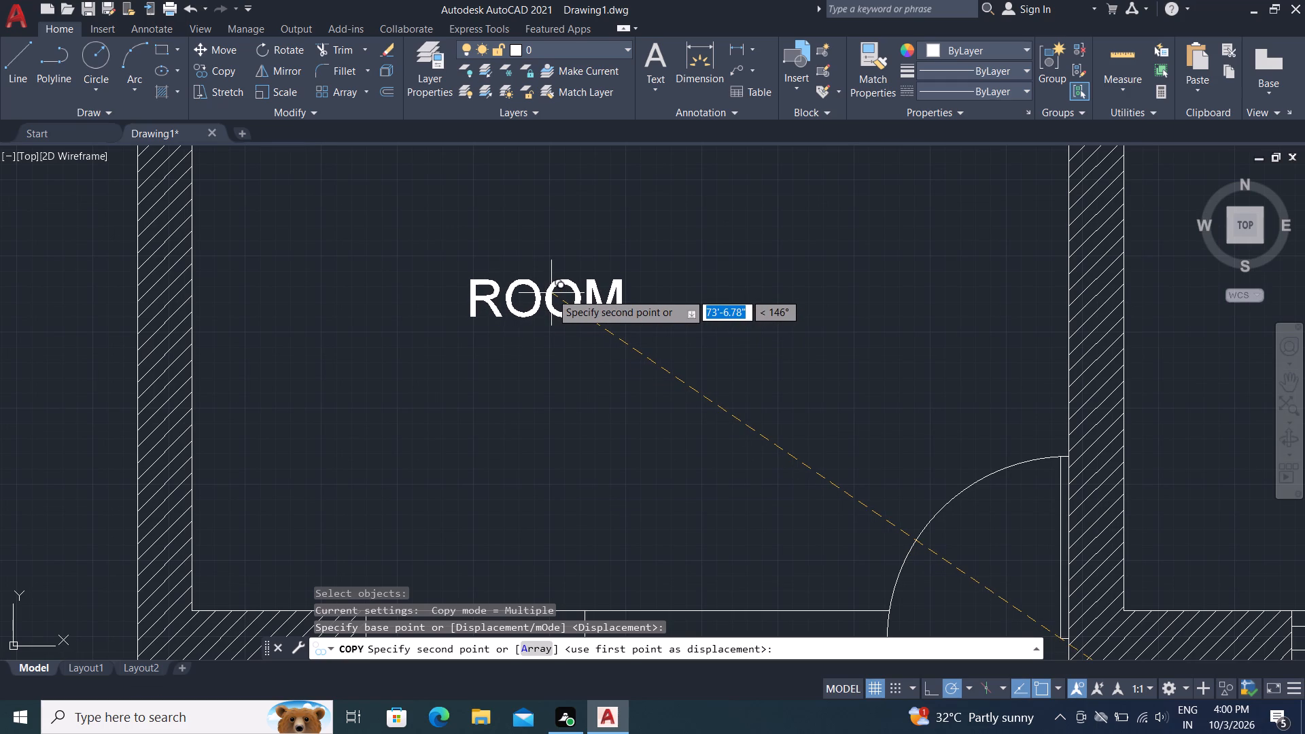
middle_drag(551, 293, 582, 330)
scroll(580, 307, down, 2)
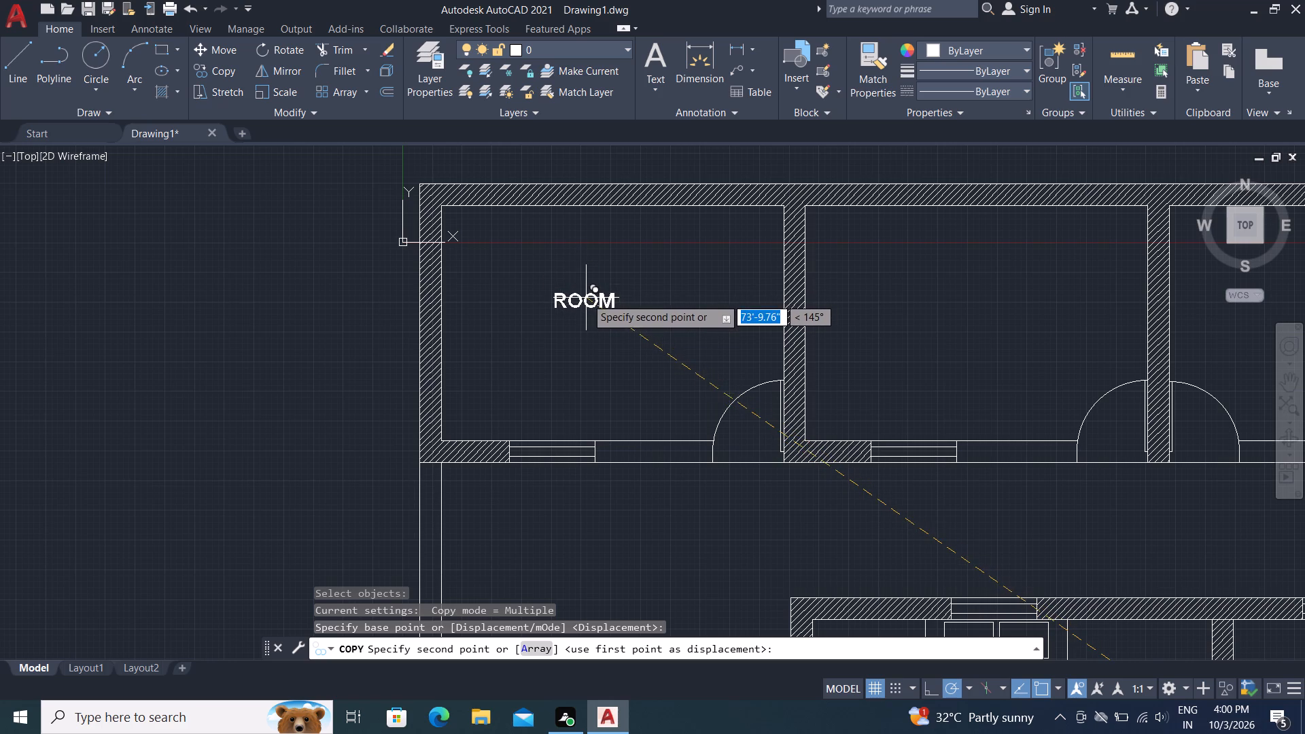
click(586, 297)
scroll(578, 290, up, 1)
key(Escape)
Add a second line reading 12'X8'3" to the ROOM label in the westernmost room of the northern row.
double_click(575, 296)
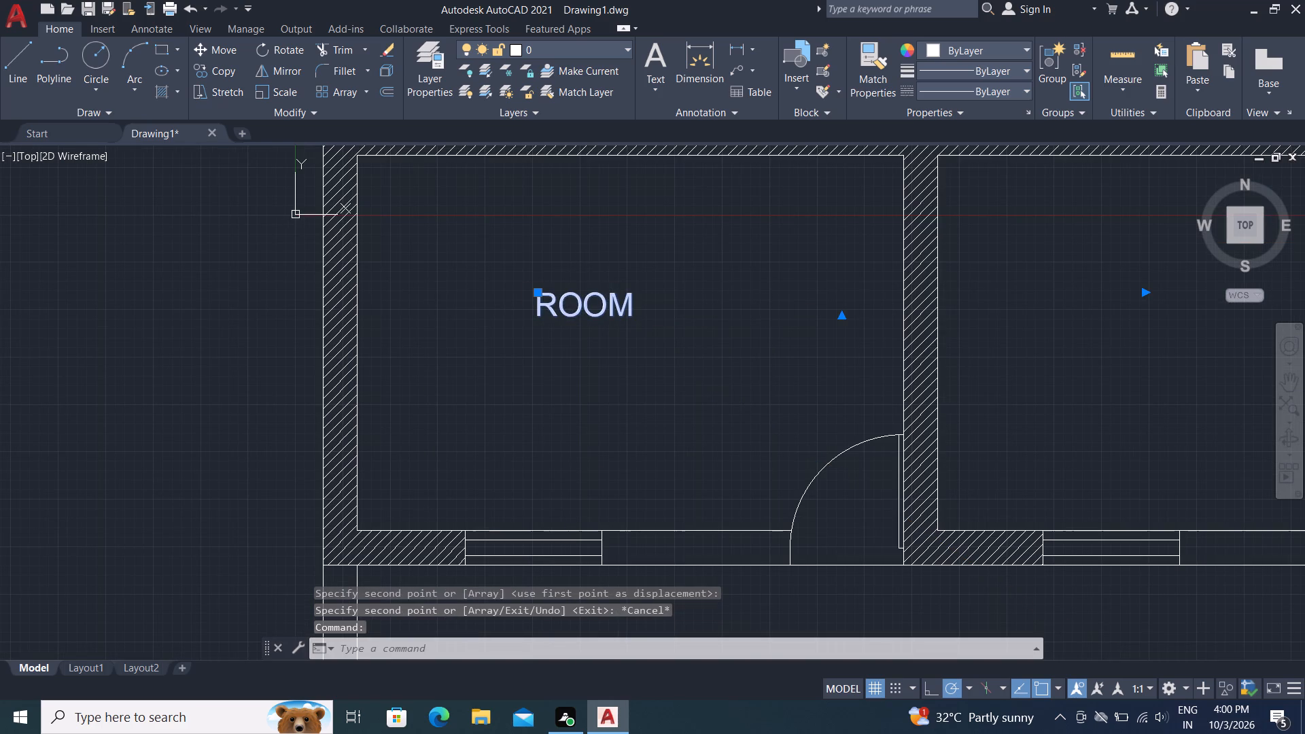
click(661, 316)
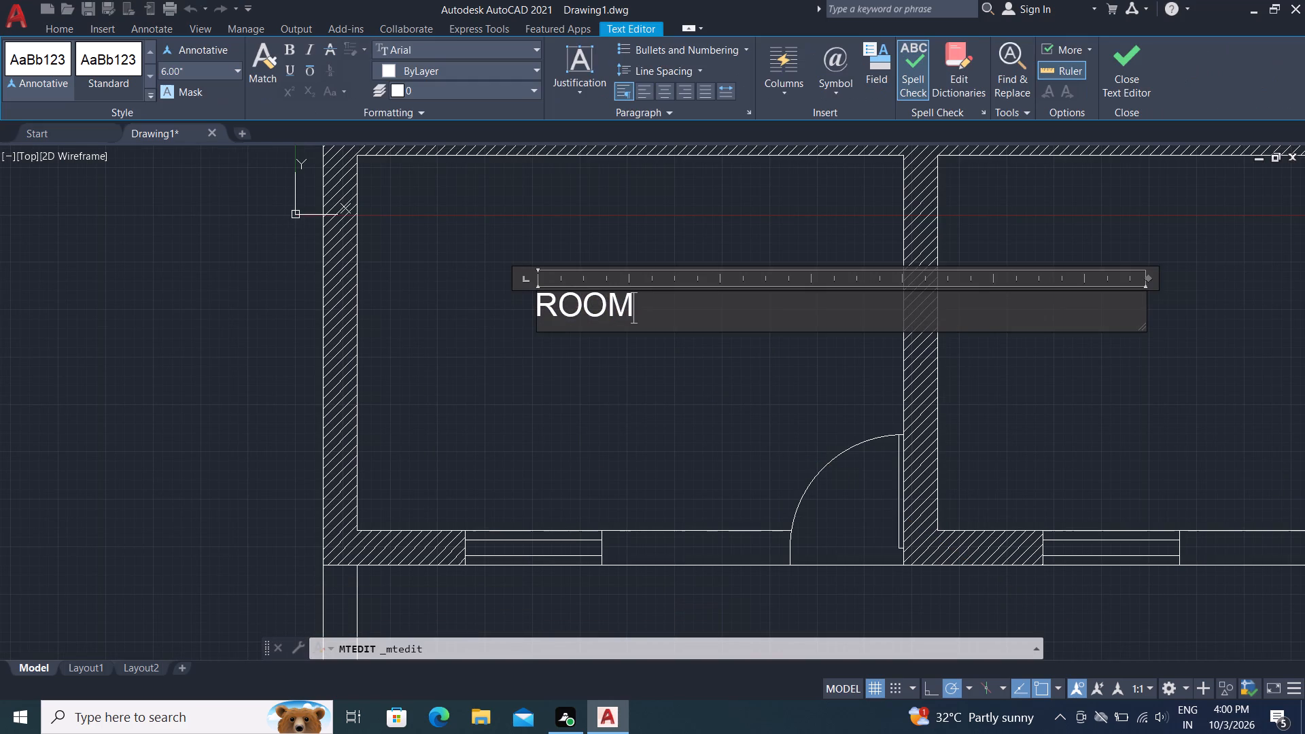
key(Return)
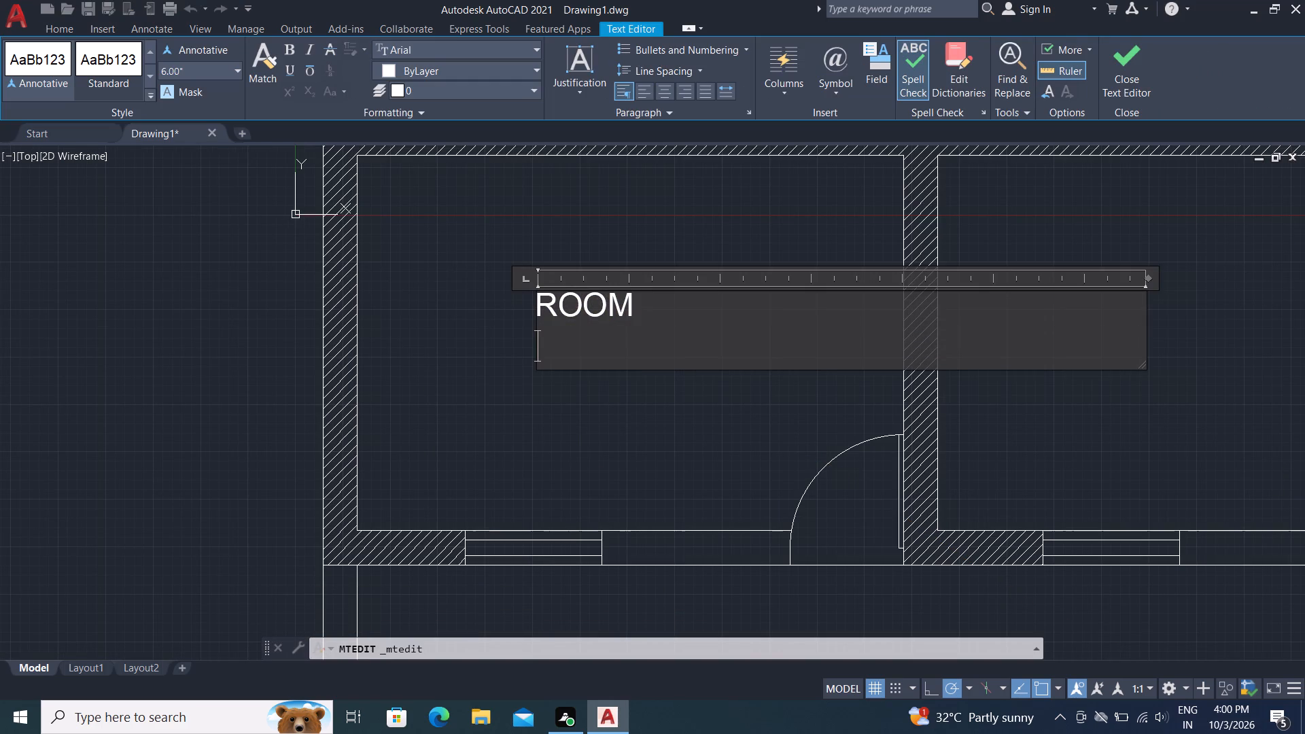
text(12)
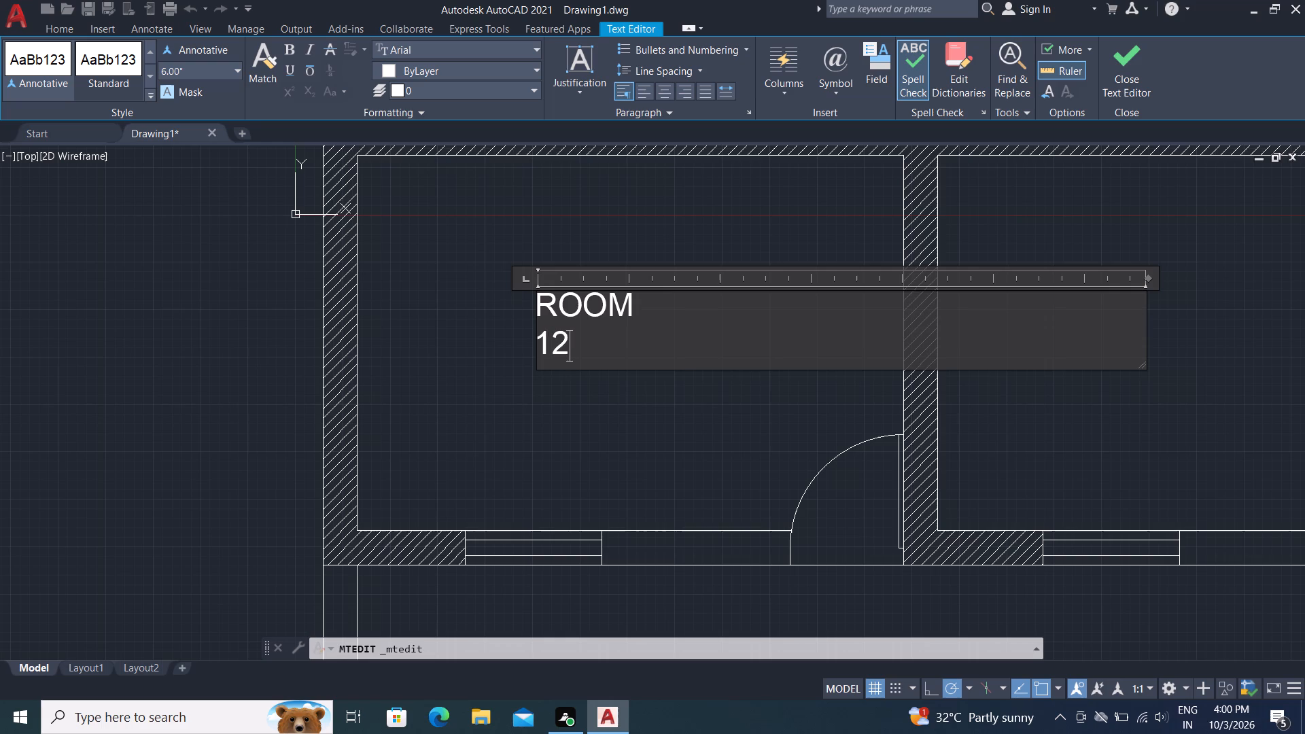
key(apostrophe)
text(X)
key(space)
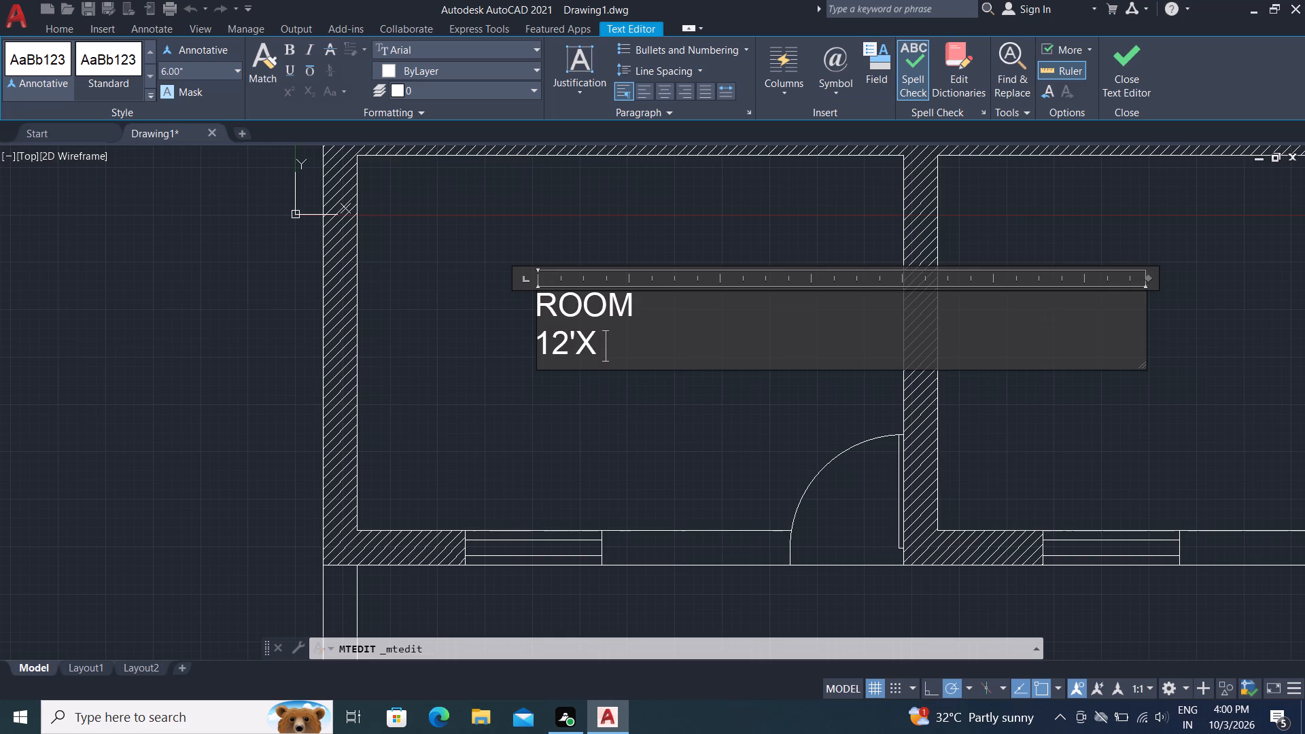
key(BackSpace)
text(8')
text(3")
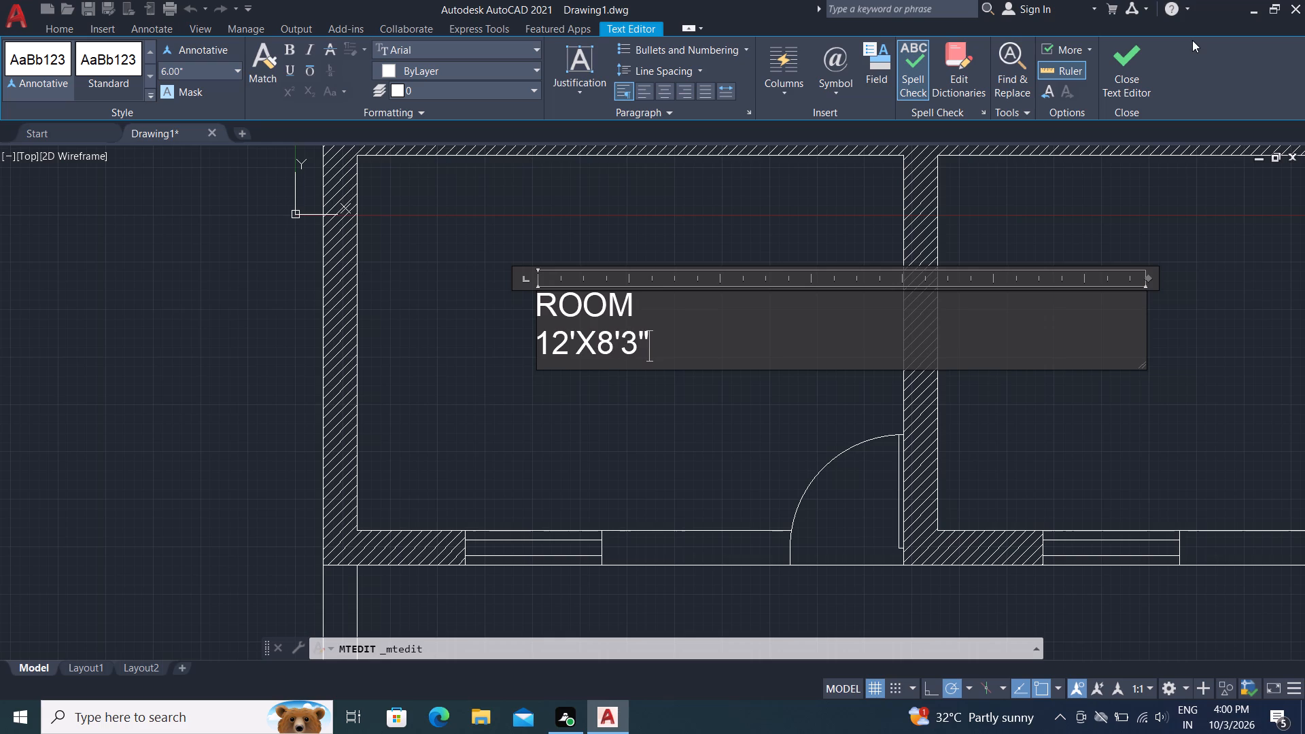
click(715, 409)
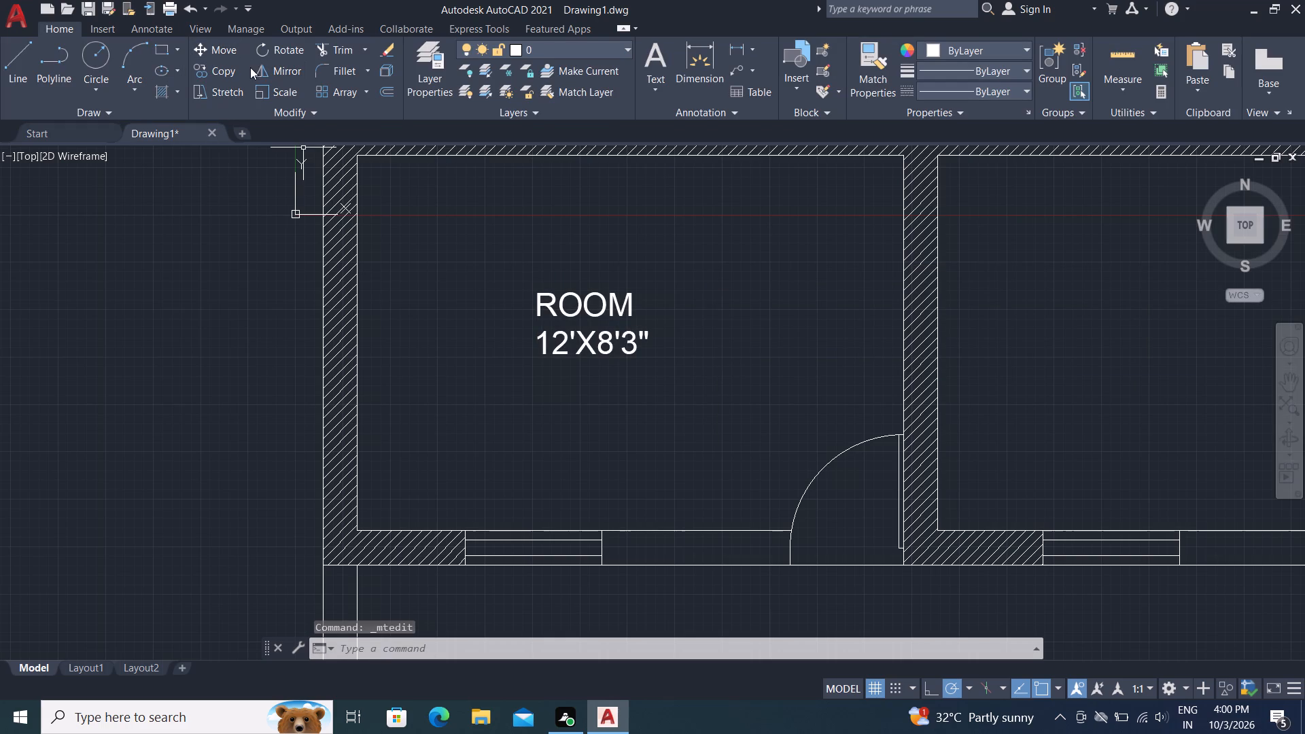
Copy the two-line ROOM 12'X8'3" label straight across into the middle and easternmost rooms of the northern row.
click(205, 61)
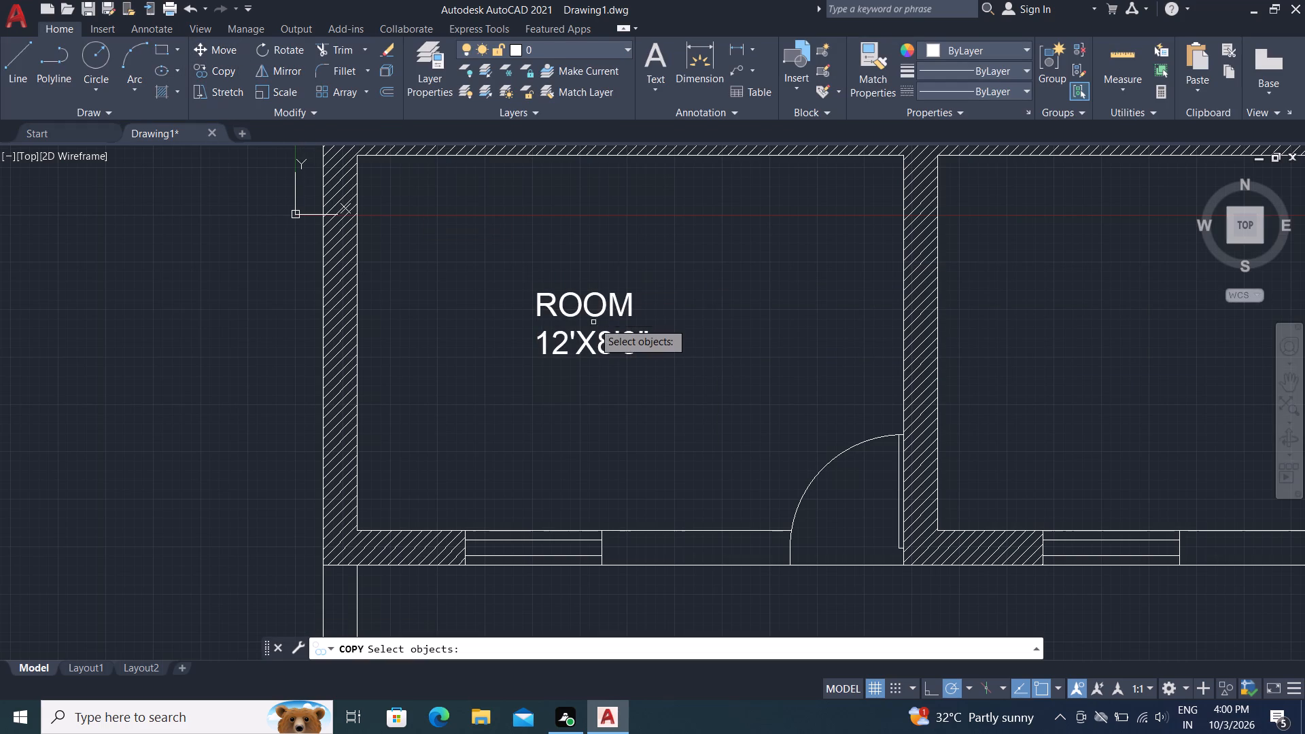
click(589, 307)
right_click(586, 307)
click(585, 308)
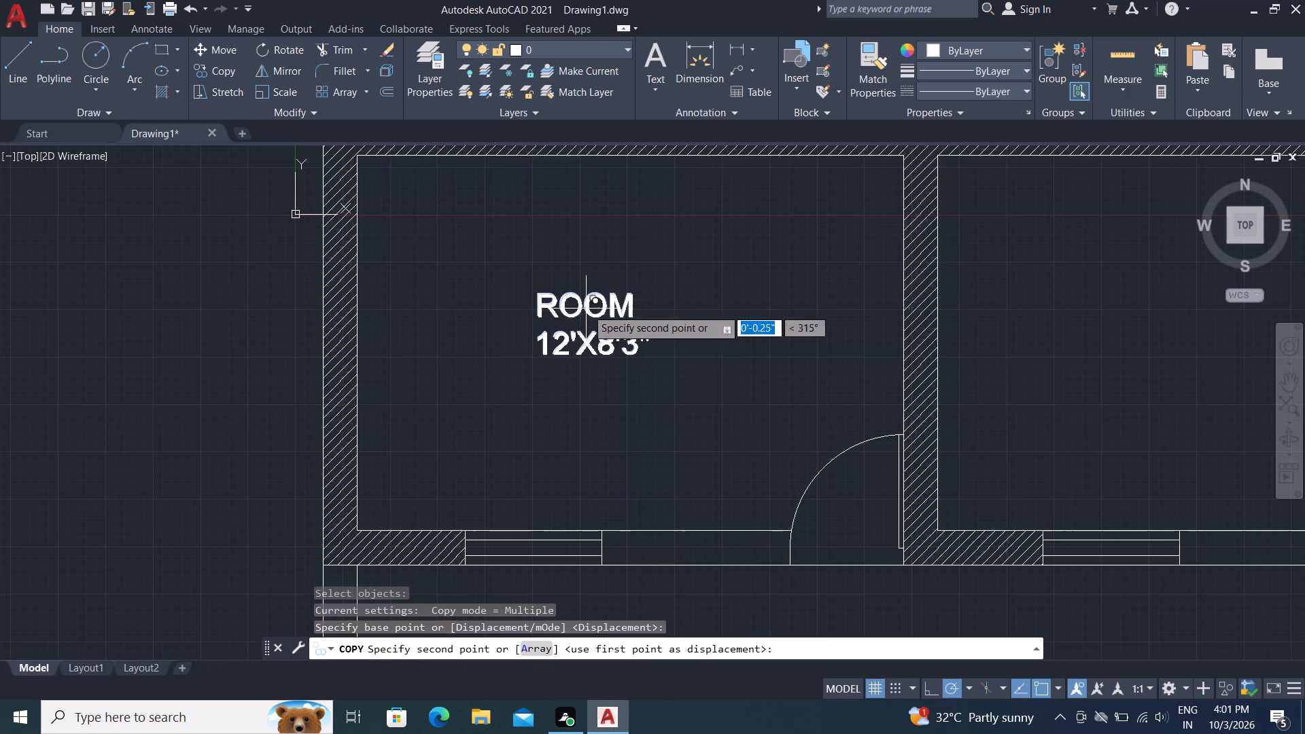
middle_drag(776, 335, 669, 297)
scroll(776, 336, up, 1)
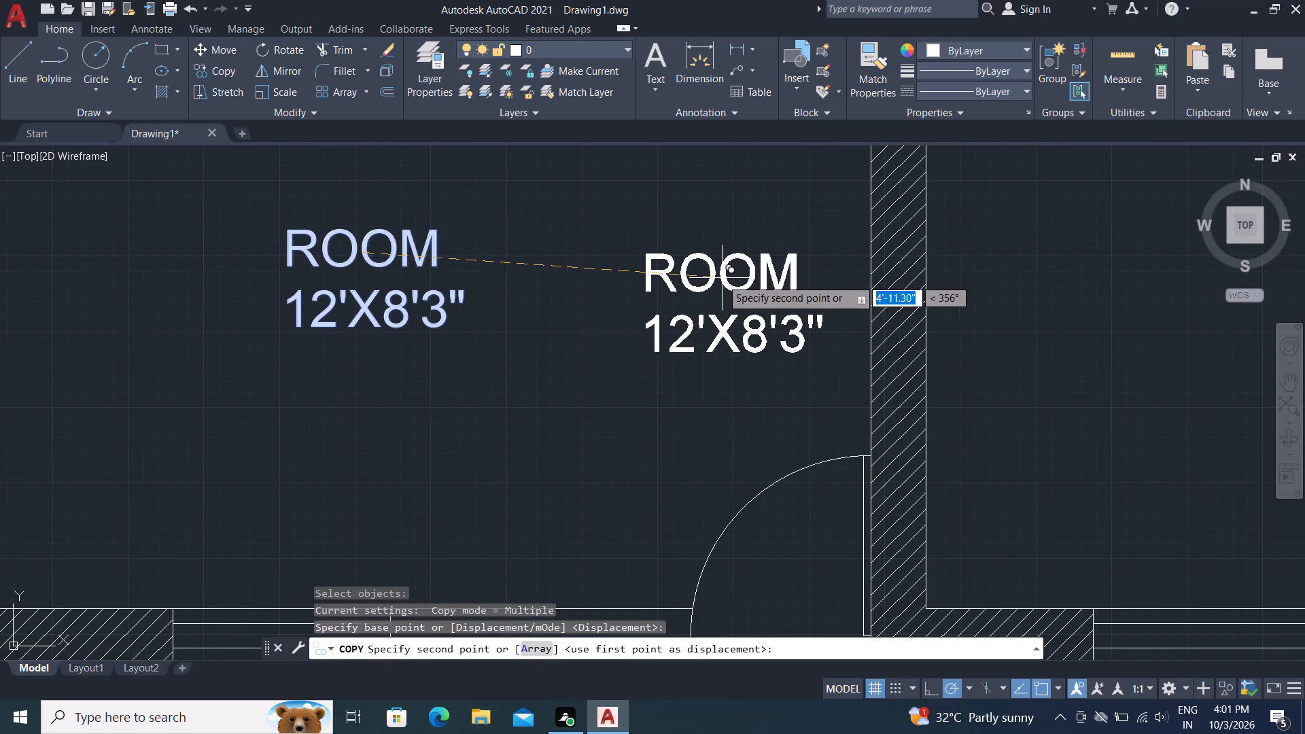
scroll(669, 268, down, 3)
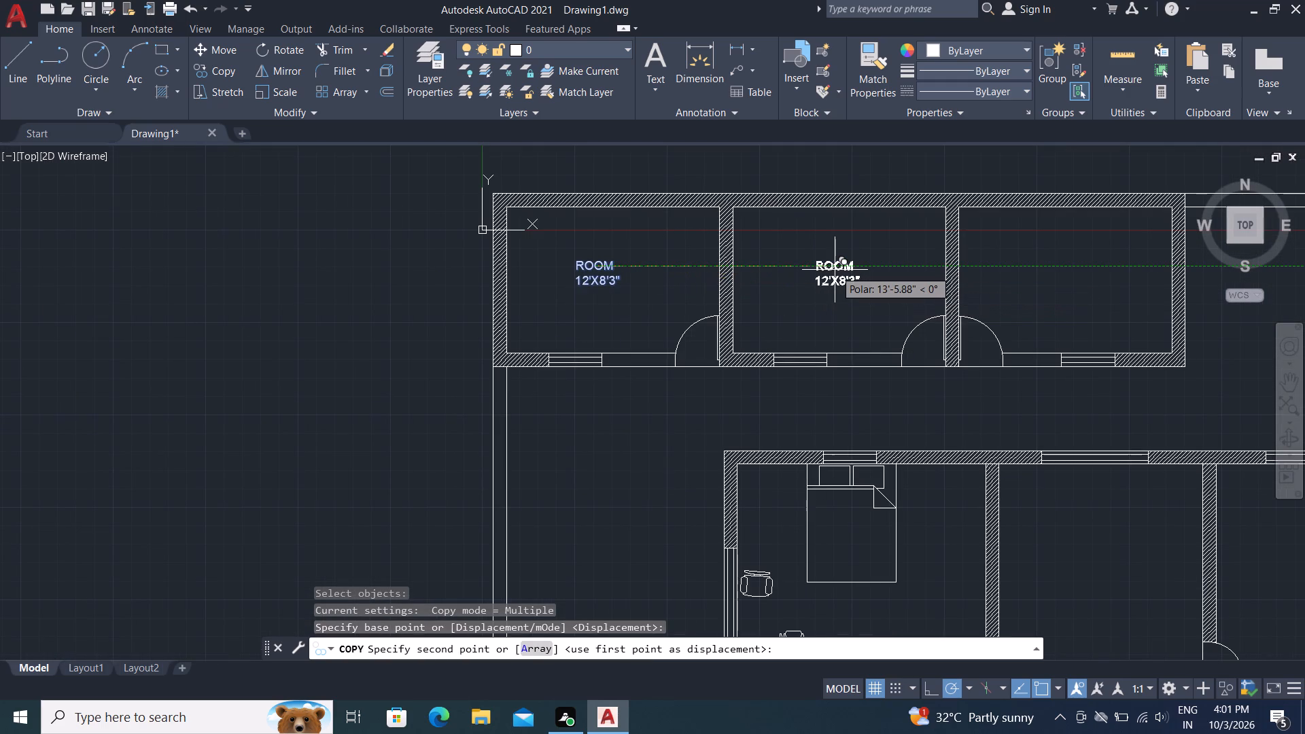
click(841, 270)
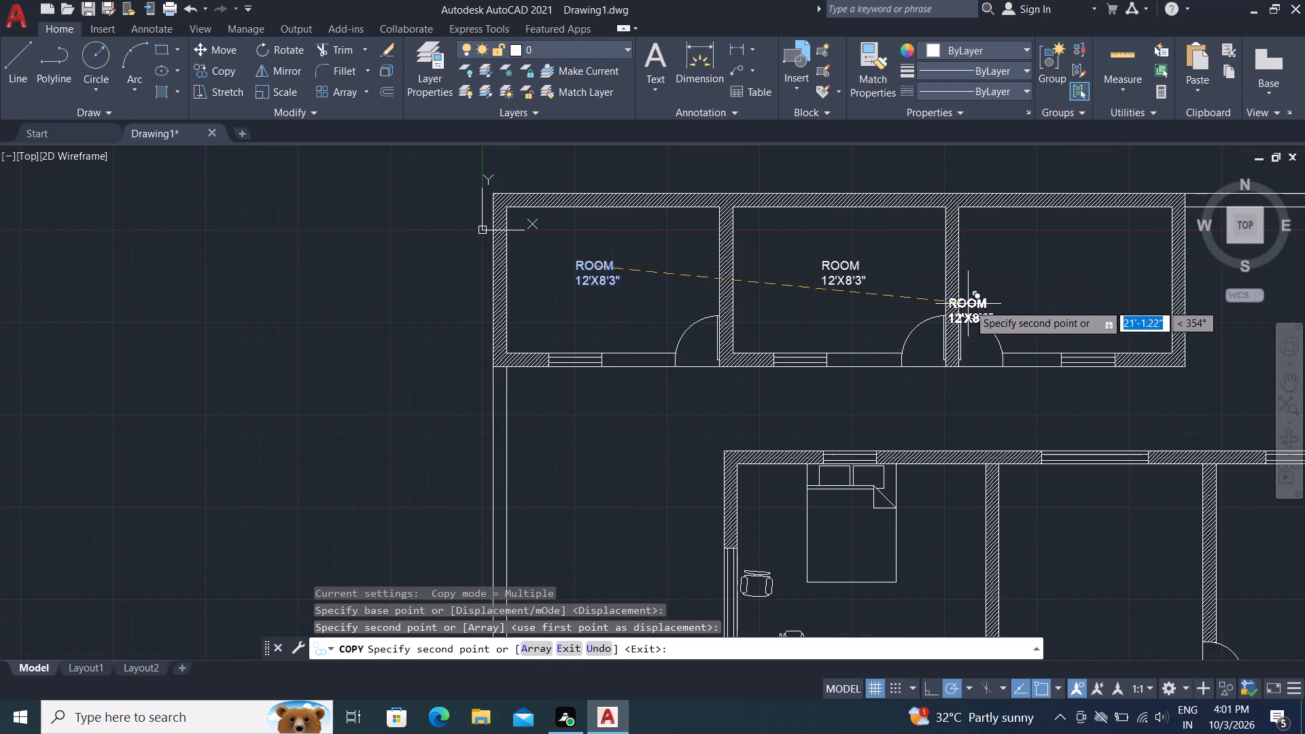
click(1069, 270)
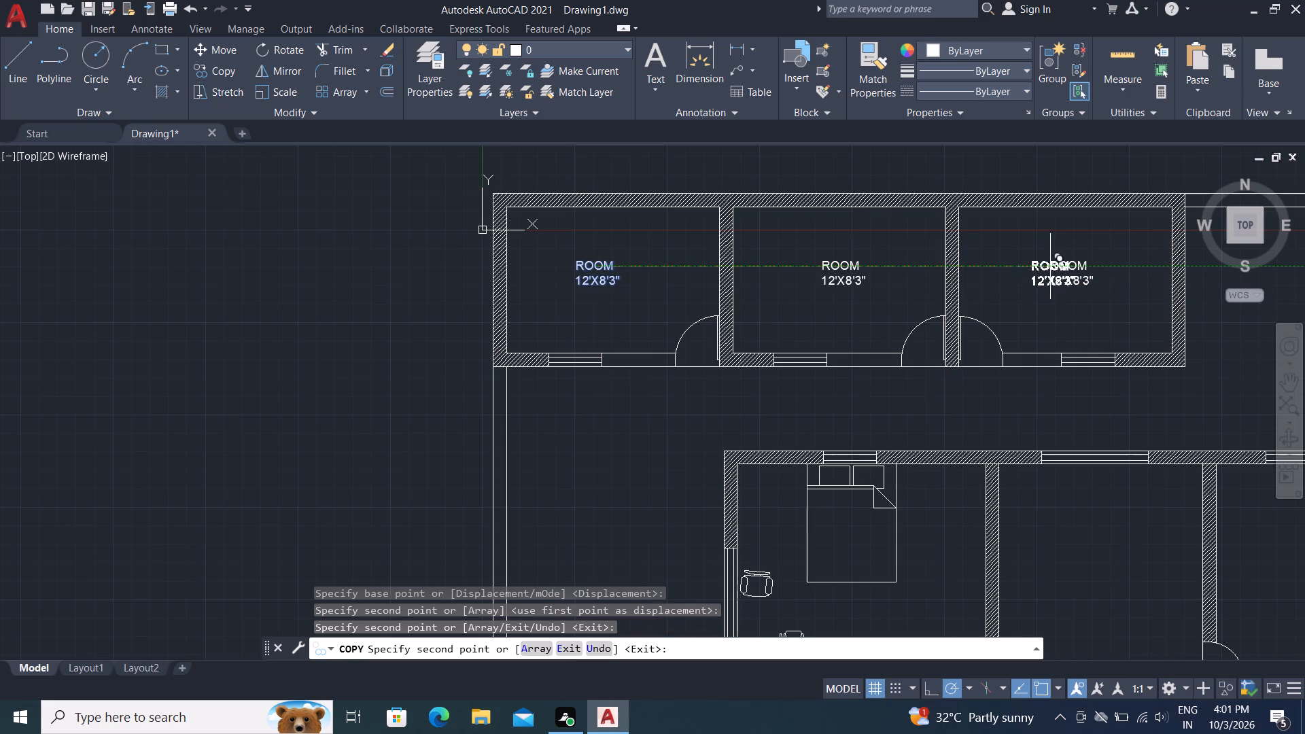
Place another copy of the ROOM label just below the bed in the main building's northwest room.
middle_drag(797, 515, 717, 372)
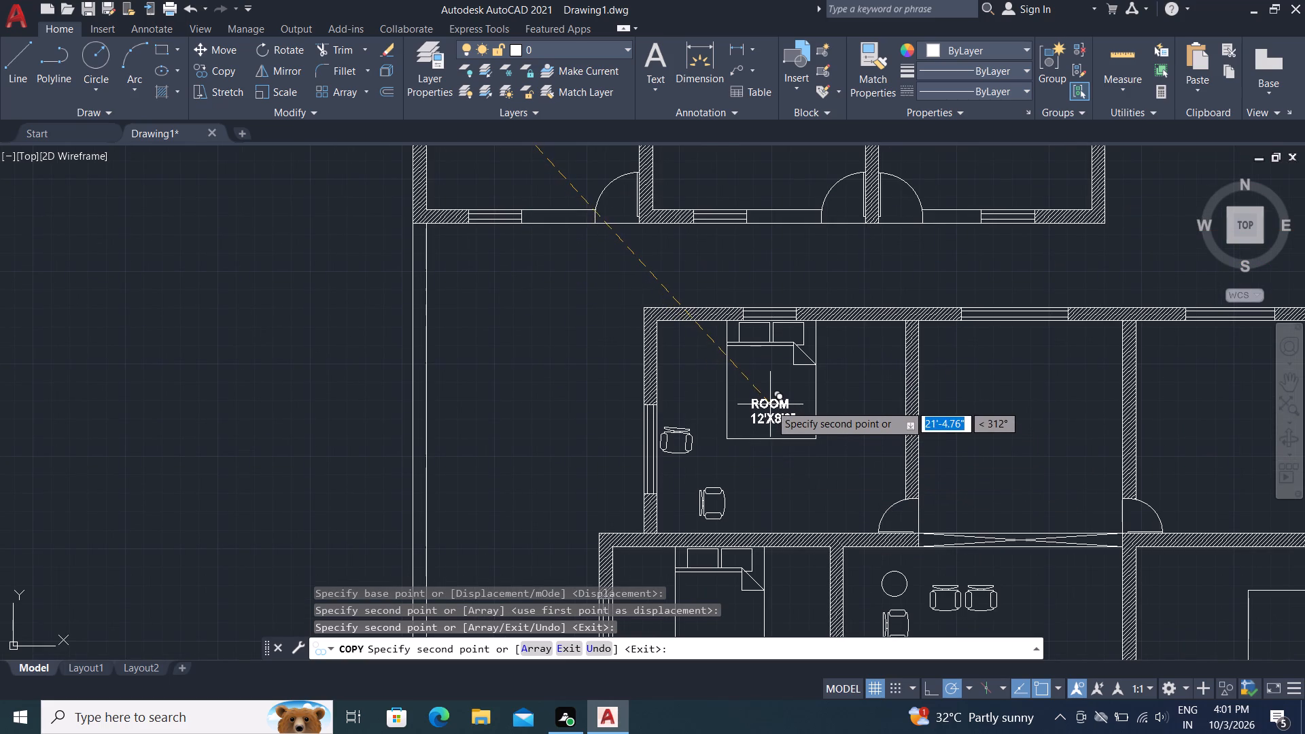
click(786, 449)
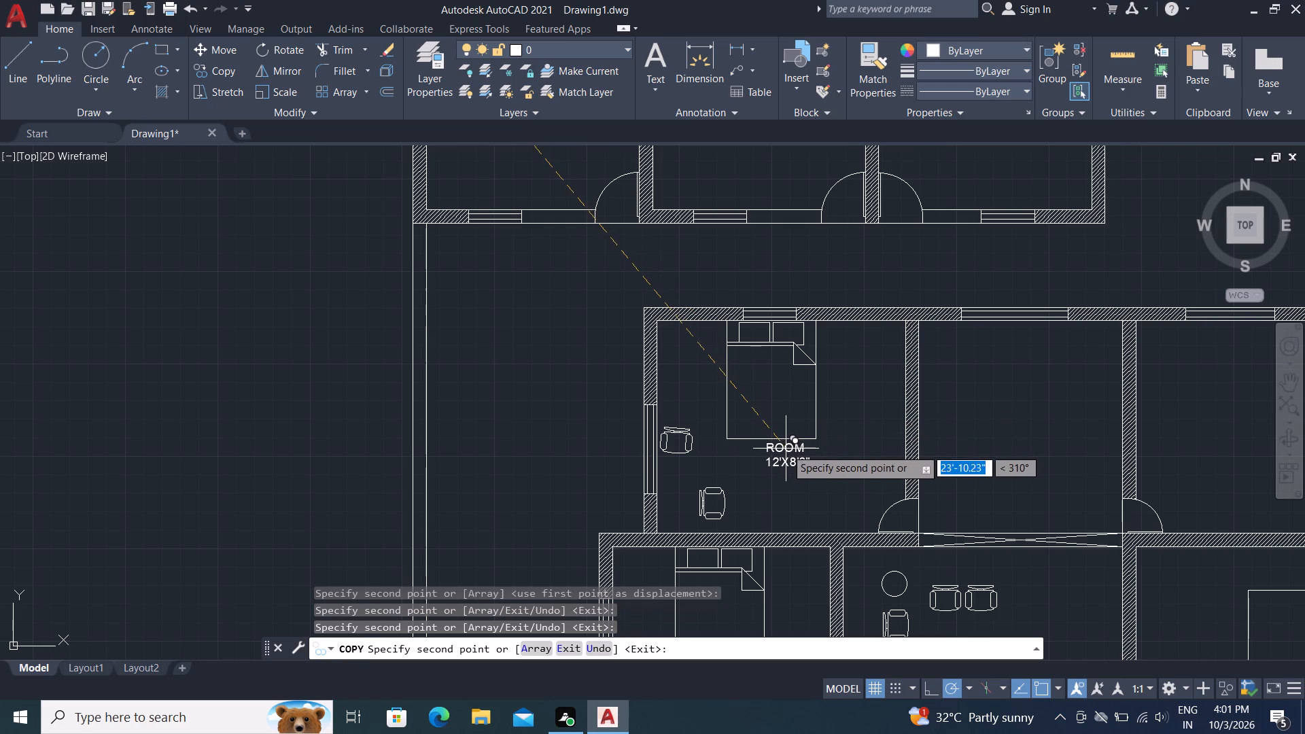
key(Escape)
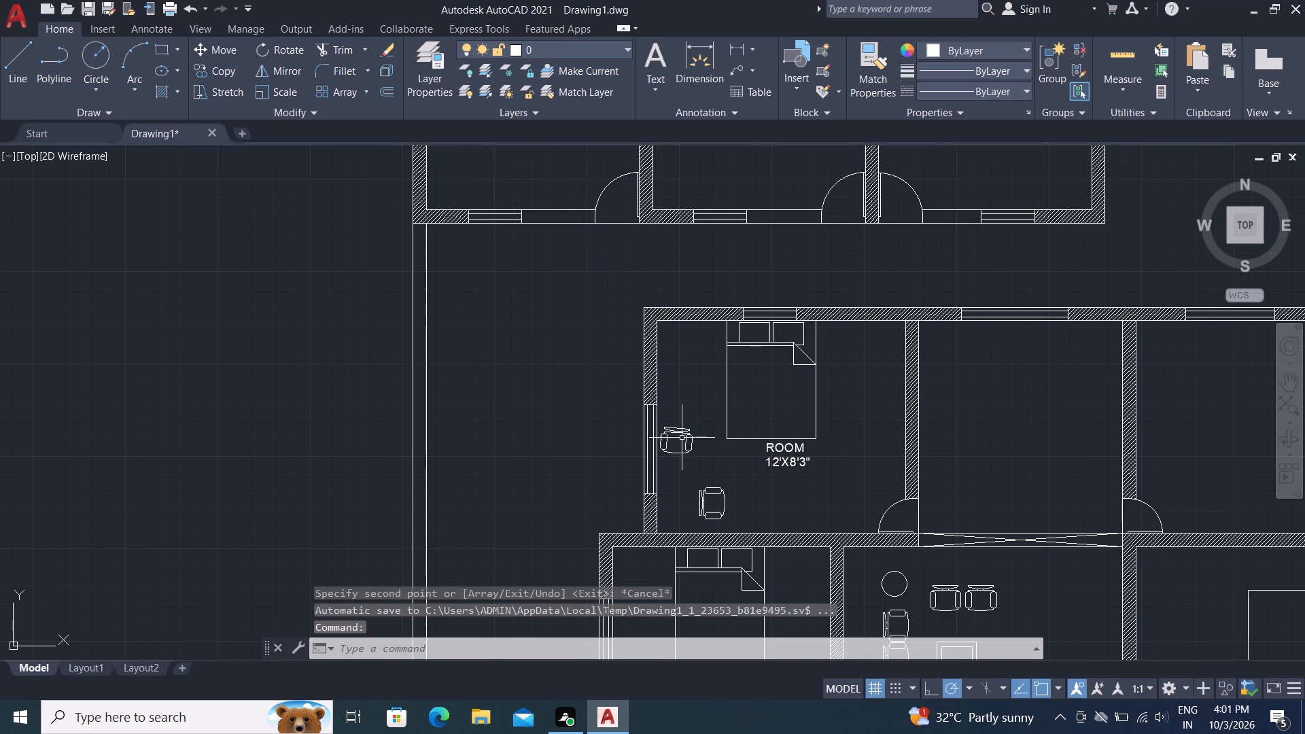
Erase the two chairs in the main building's northwest room, near its west window and southwest corner.
click(678, 441)
click(691, 451)
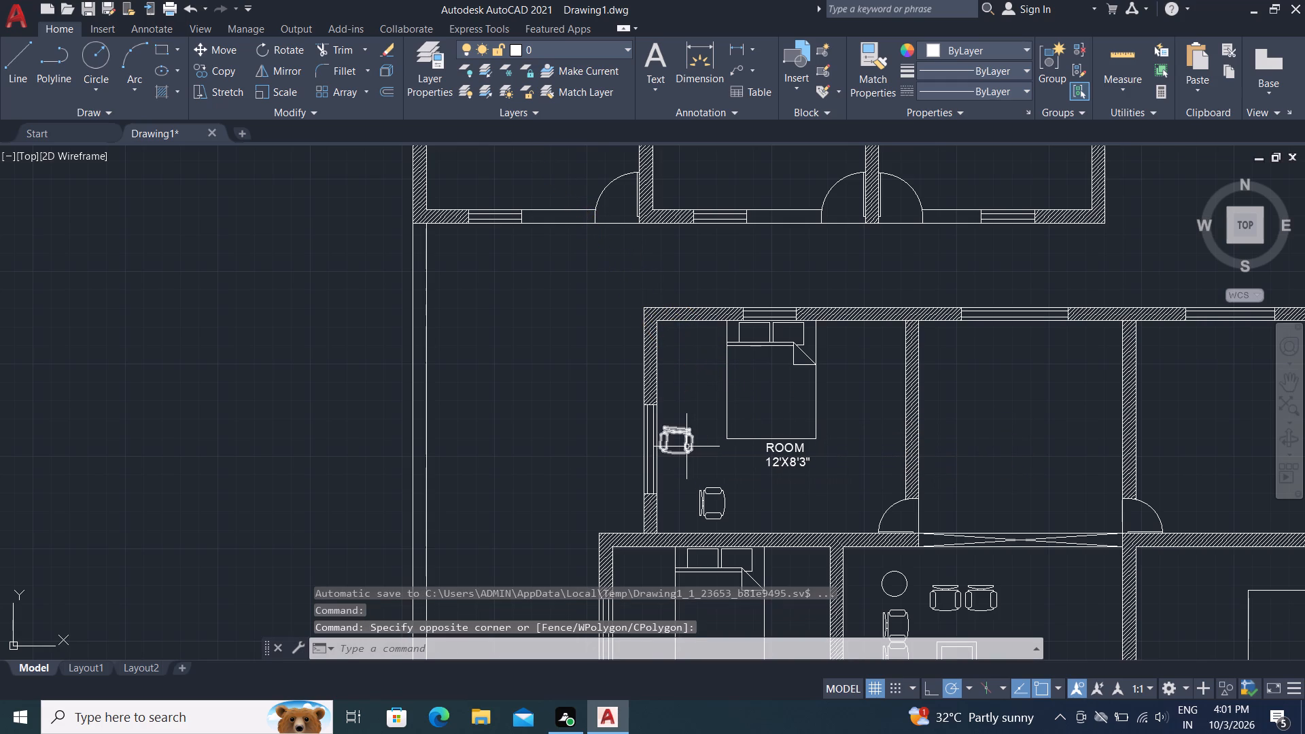
click(688, 447)
key(Delete)
click(711, 501)
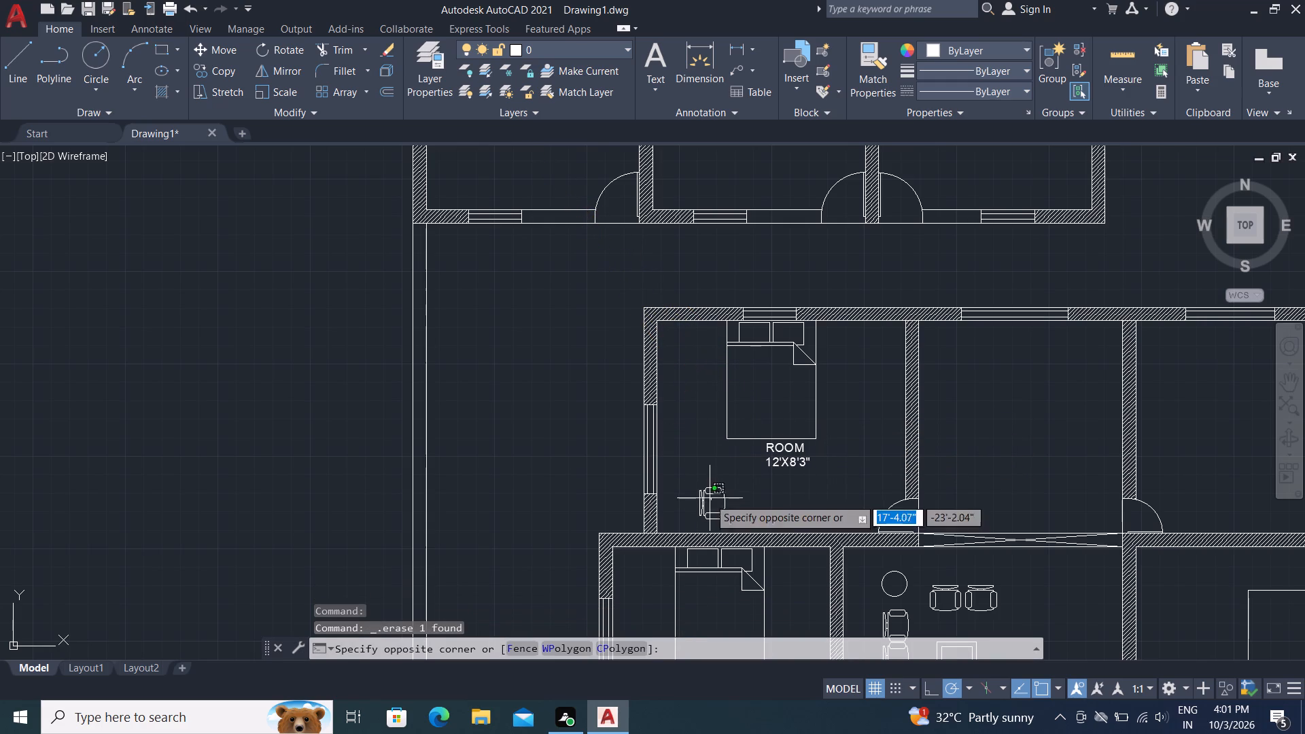
click(701, 491)
key(Delete)
Replace the text of the label below the northwest room's bed with BEDROOM and 14'X12' on two lines.
scroll(772, 429, up, 3)
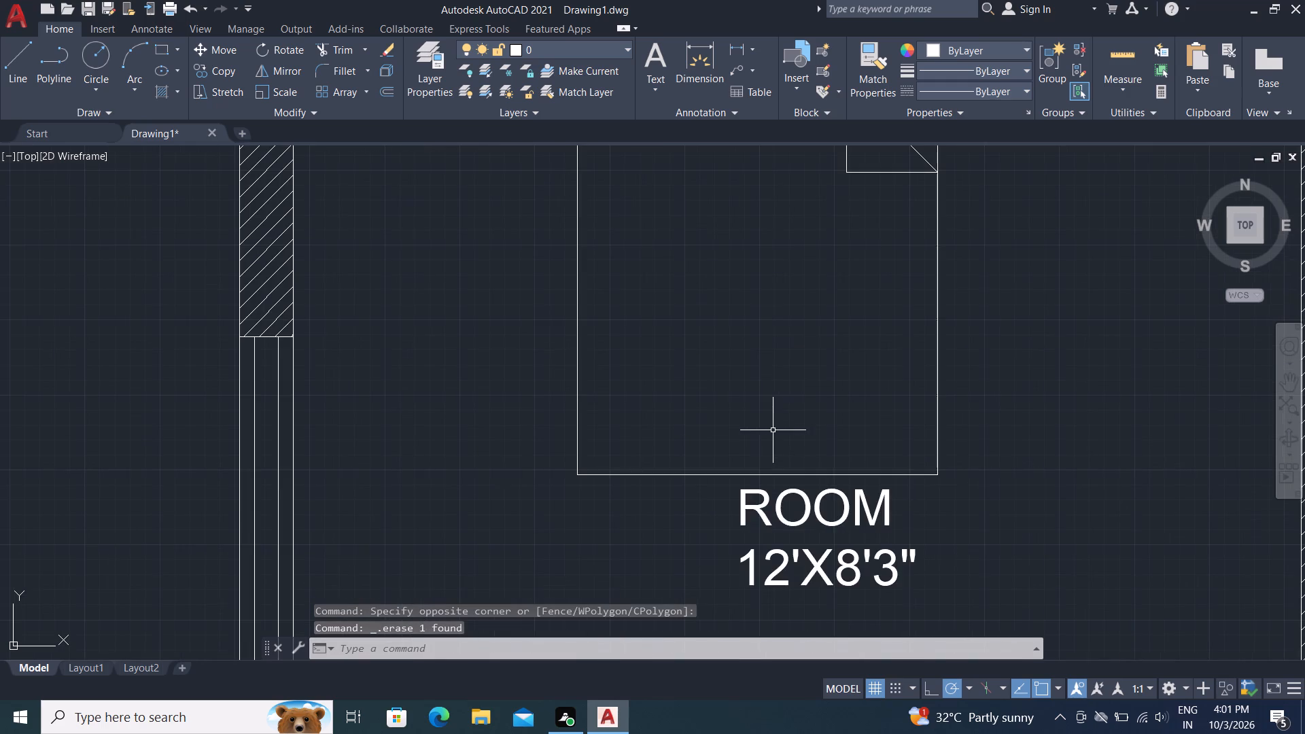
middle_drag(796, 523, 754, 450)
double_click(723, 430)
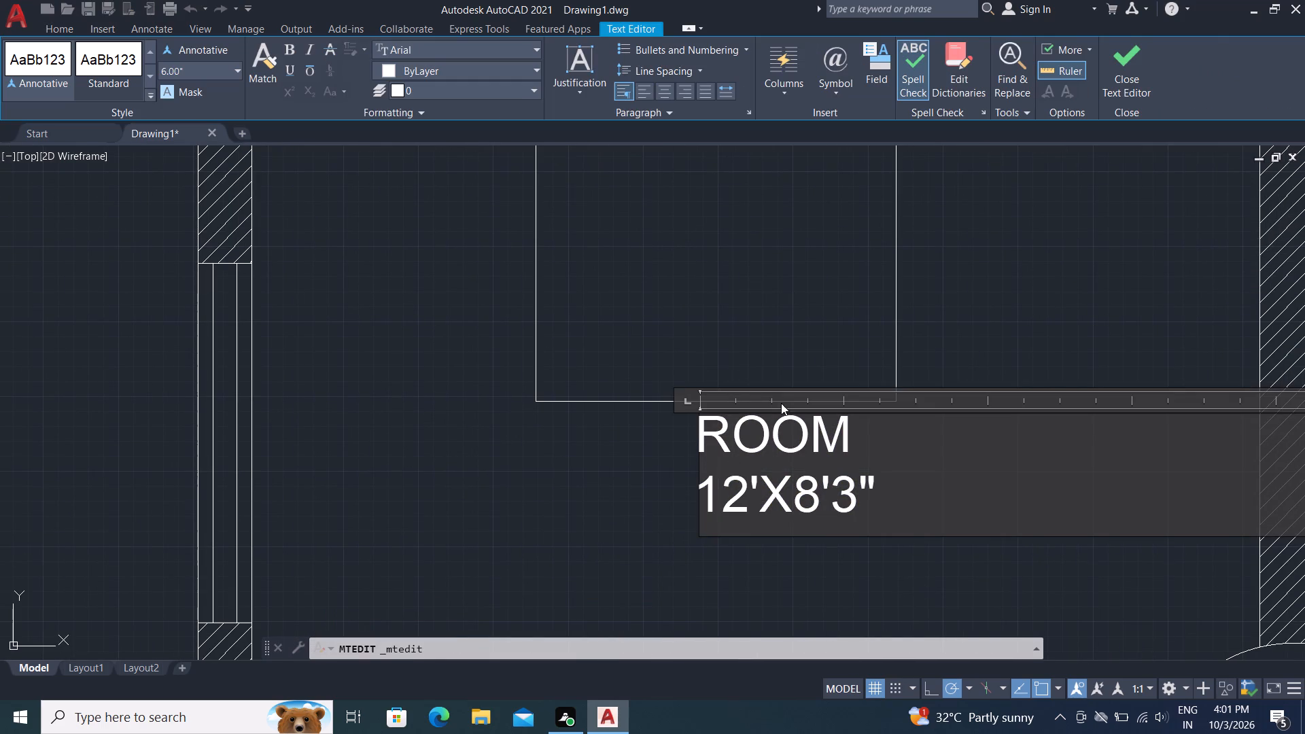
click(860, 425)
key(Delete)
key(Delete)
key(Delete)
key(Delete)
key(Delete)
key(Delete)
key(Delete)
key(Delete)
key(Delete)
key(Delete)
key(Delete)
key(BackSpace)
key(BackSpace)
key(BackSpace)
key(BackSpace)
key(BackSpace)
key(BackSpace)
key(BackSpace)
key(BackSpace)
key(BackSpace)
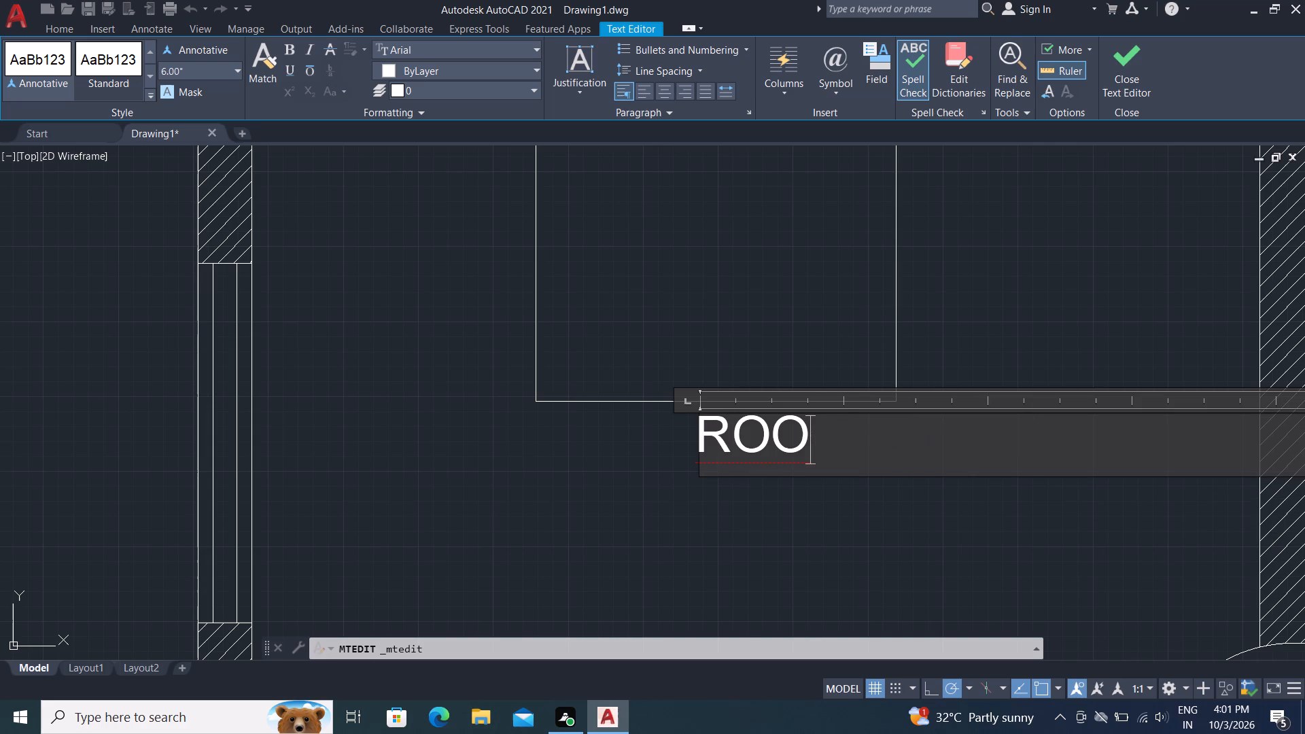
text(BEDROOM)
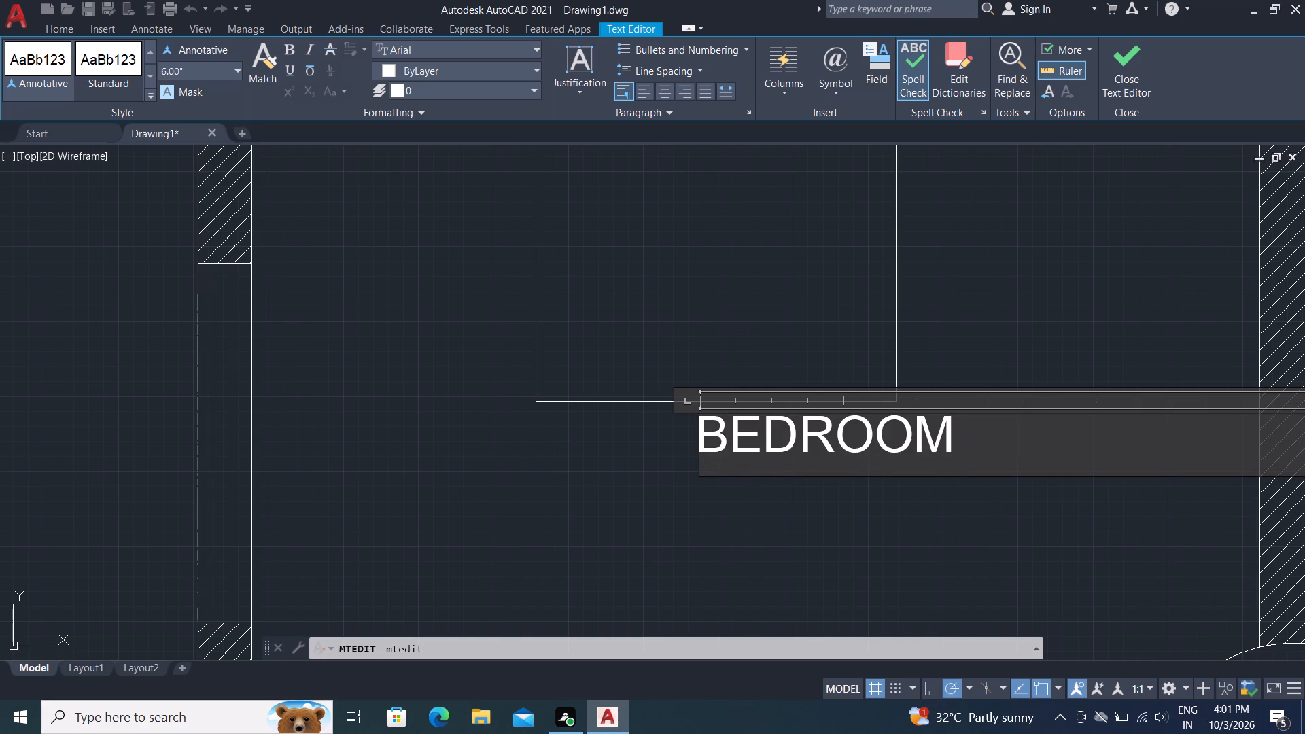
key(Return)
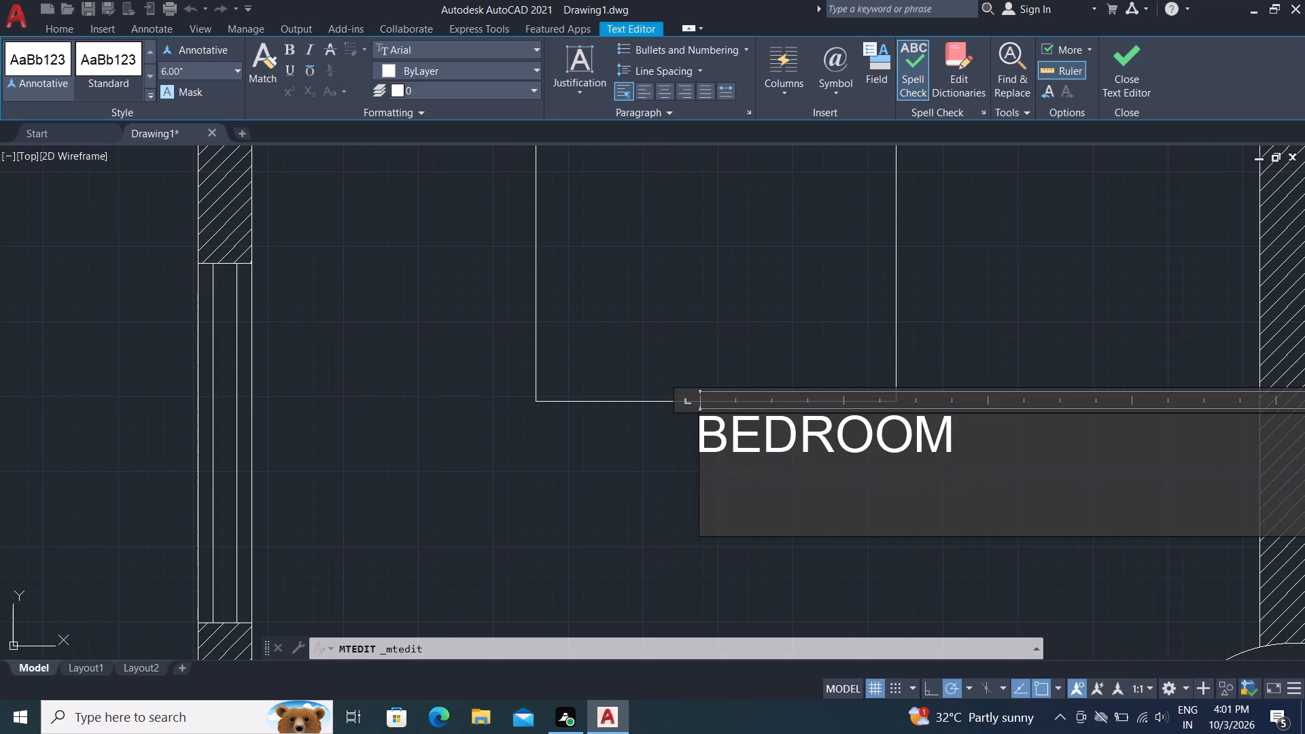
text(14')
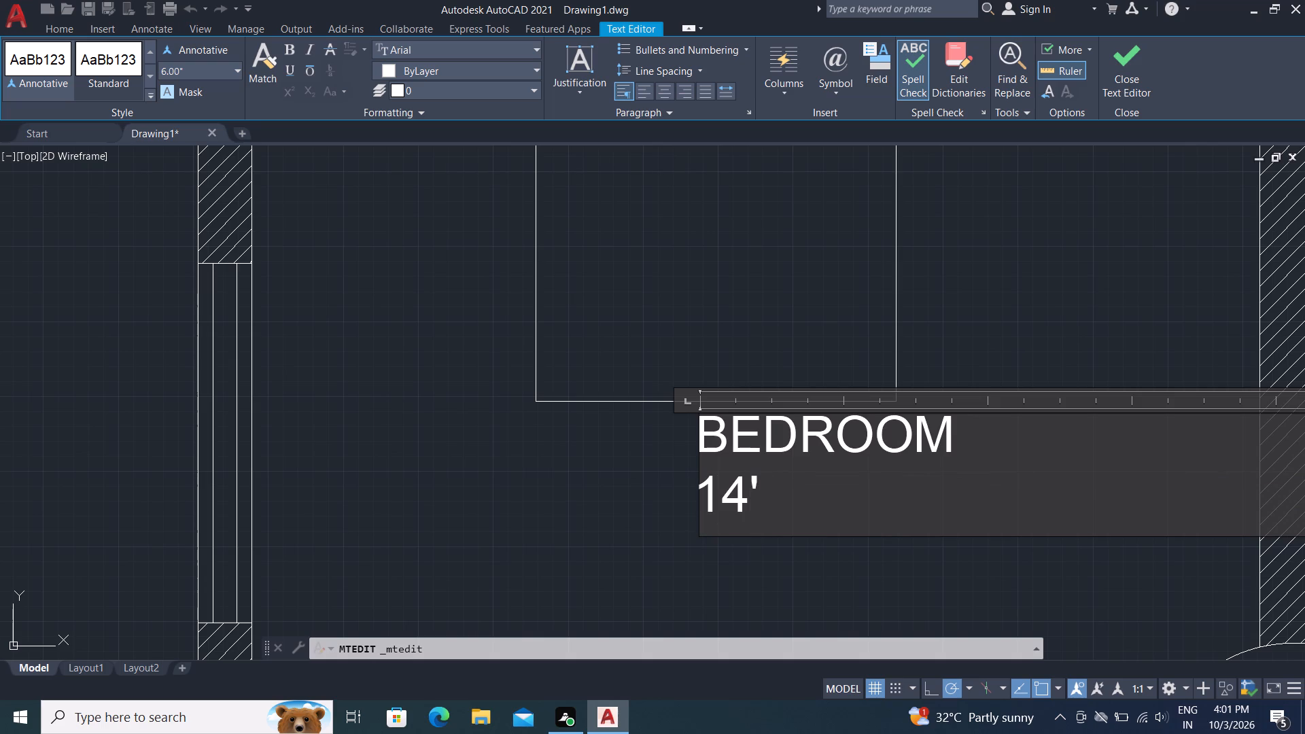
text(X12)
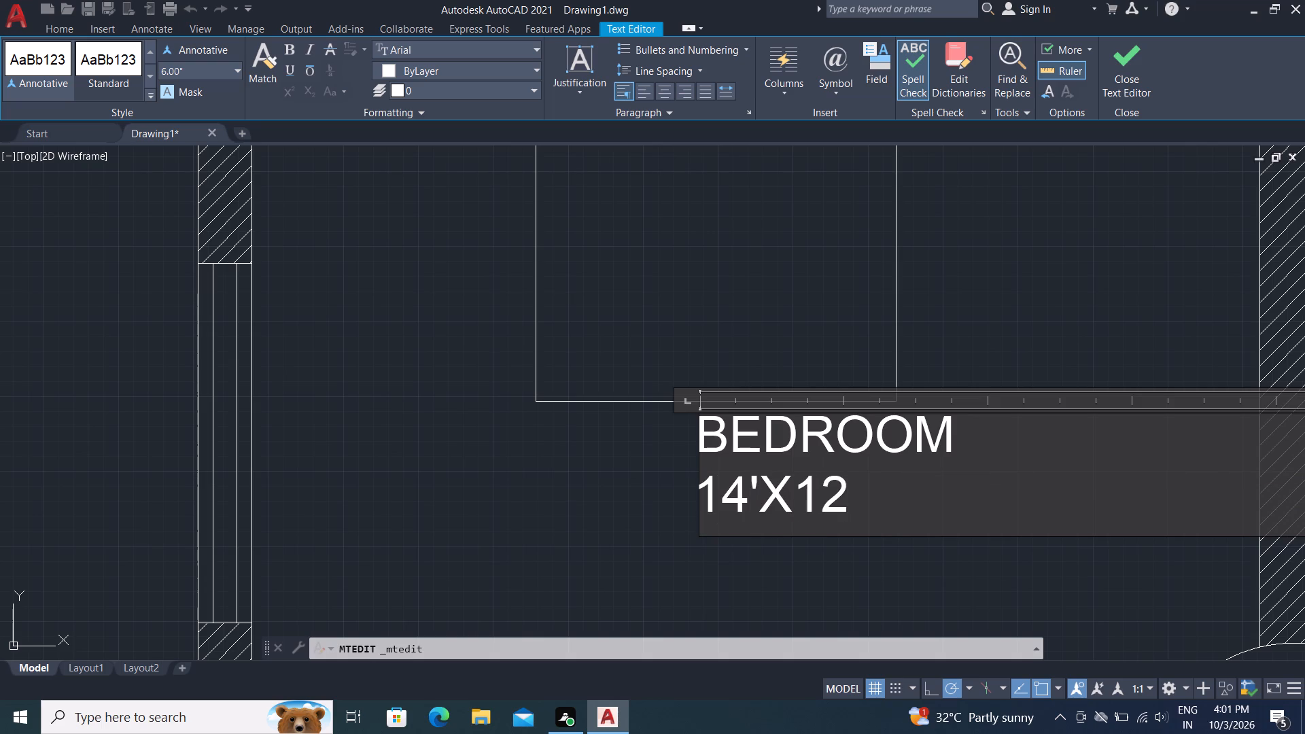
key(apostrophe)
click(581, 531)
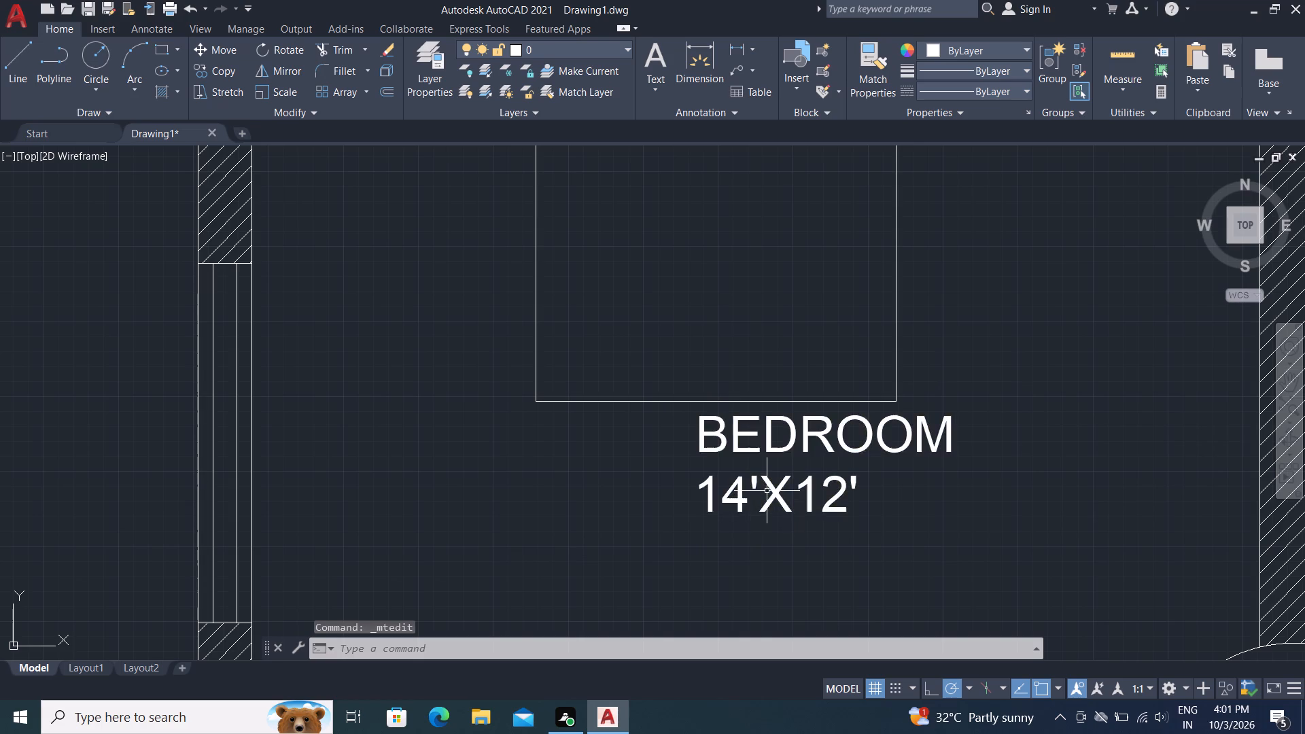
Move the BEDROOM 14'X12' label west so that it sits centred beneath the bed.
click(772, 494)
key(m)
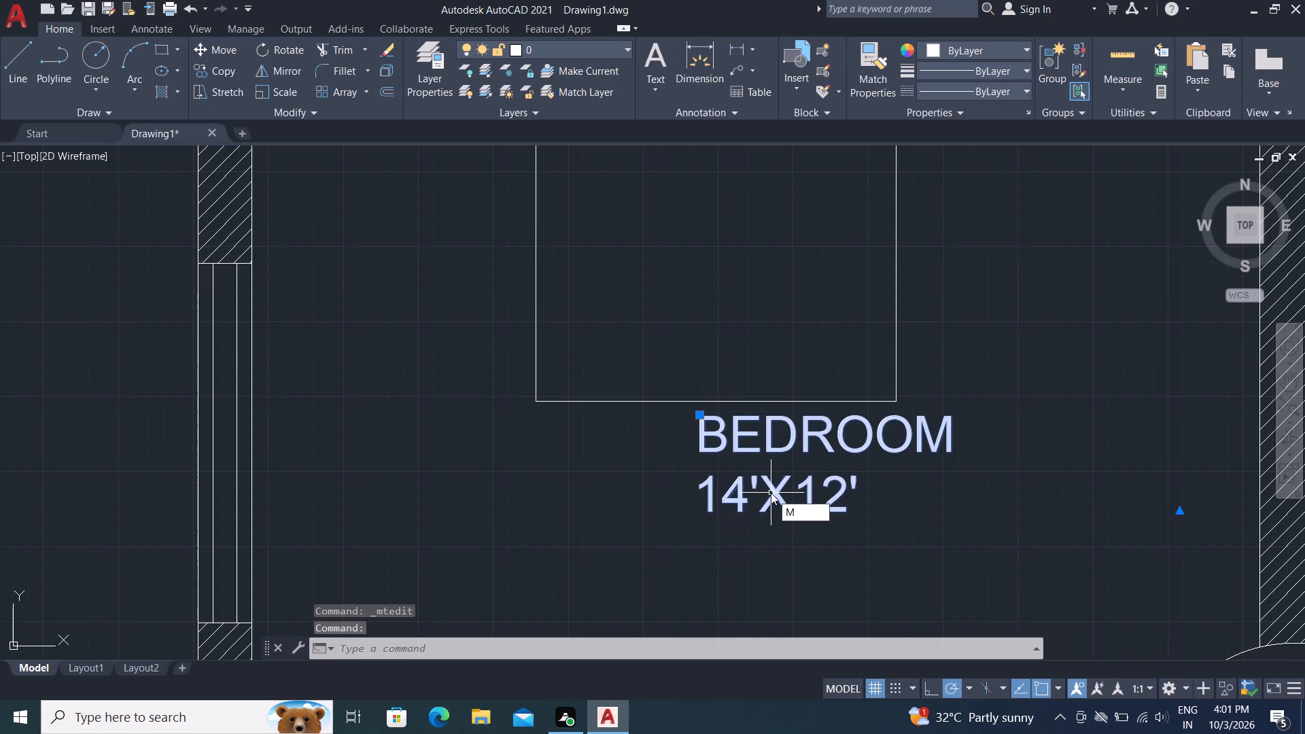
key(space)
click(771, 493)
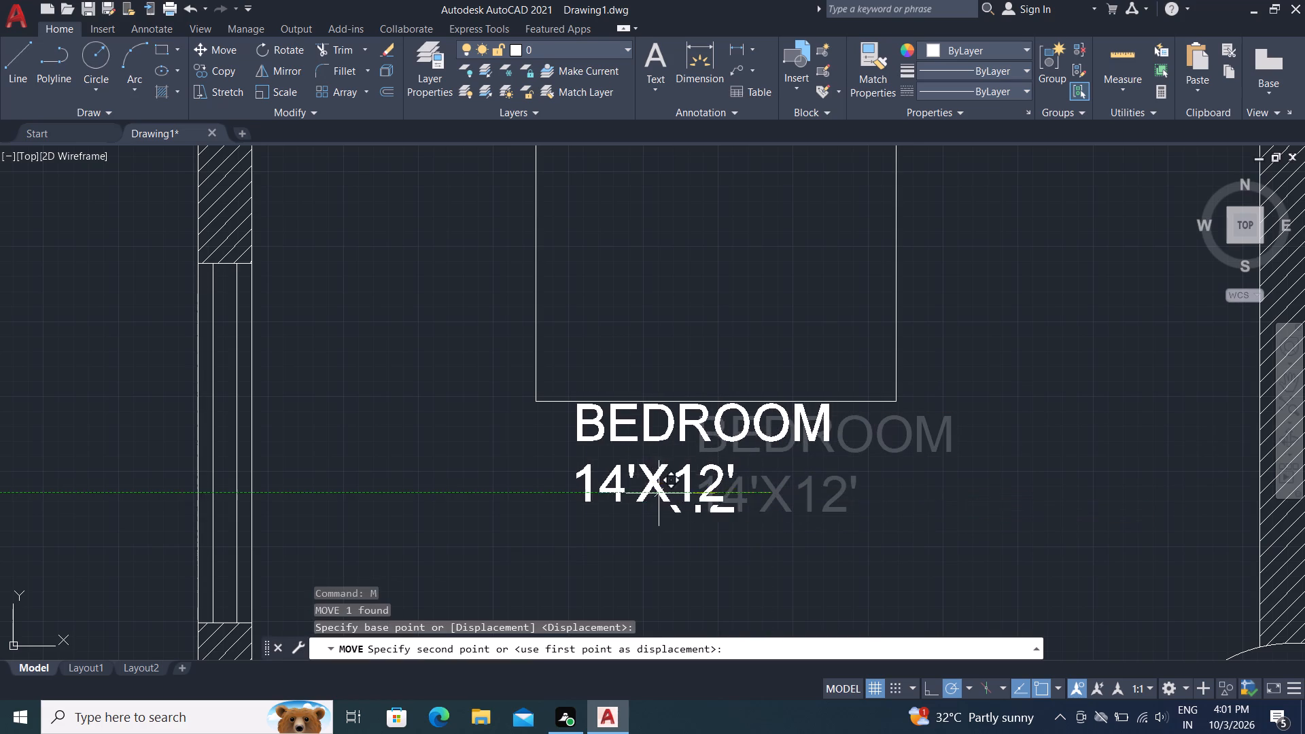
click(663, 497)
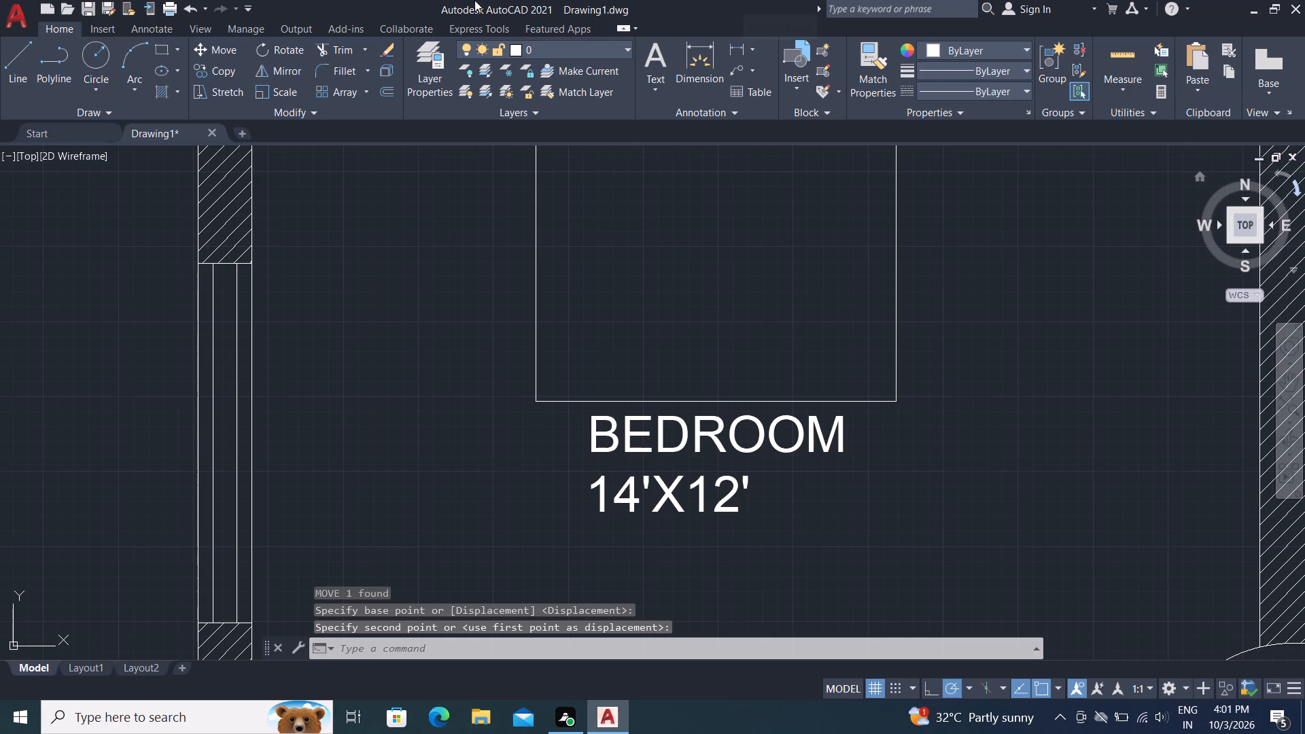
Copy the northwest bedroom's BEDROOM 14'X12' label into the main building's northeast room and the middle room of the north row.
click(222, 71)
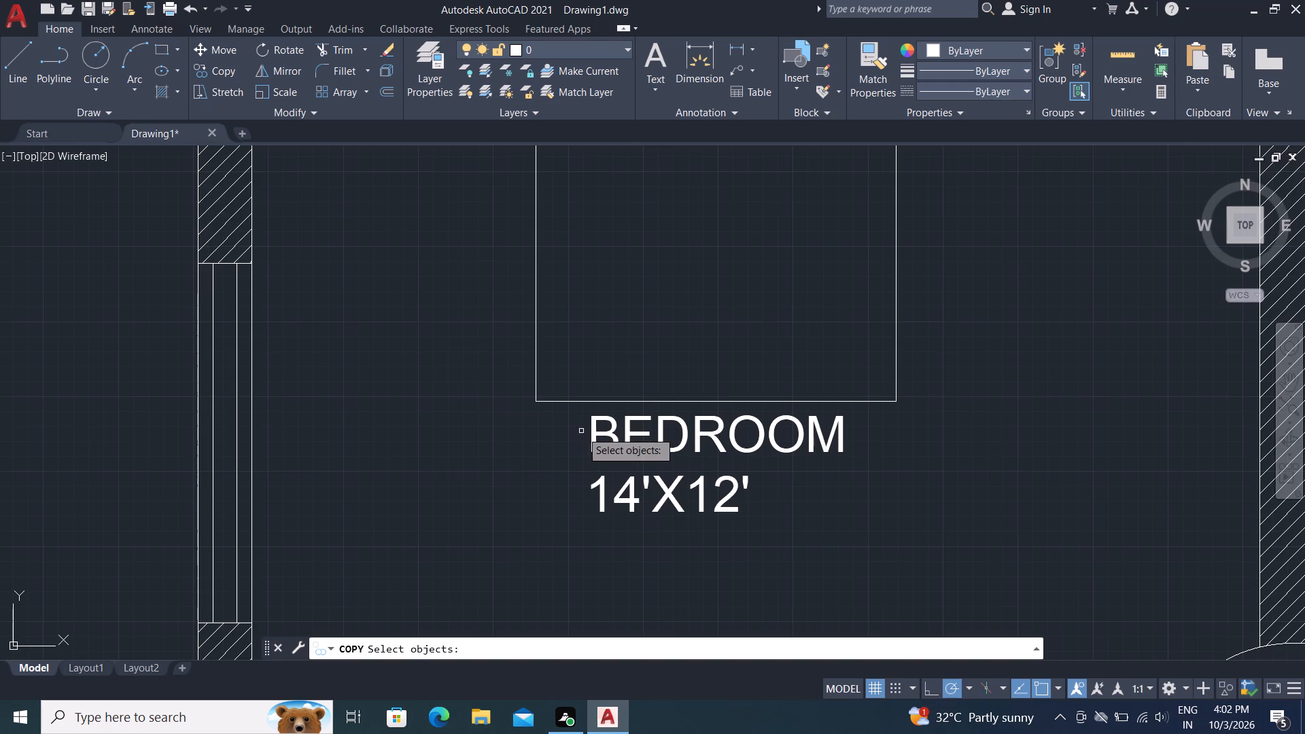
click(594, 435)
scroll(596, 432, up, 1)
right_click(595, 432)
click(591, 432)
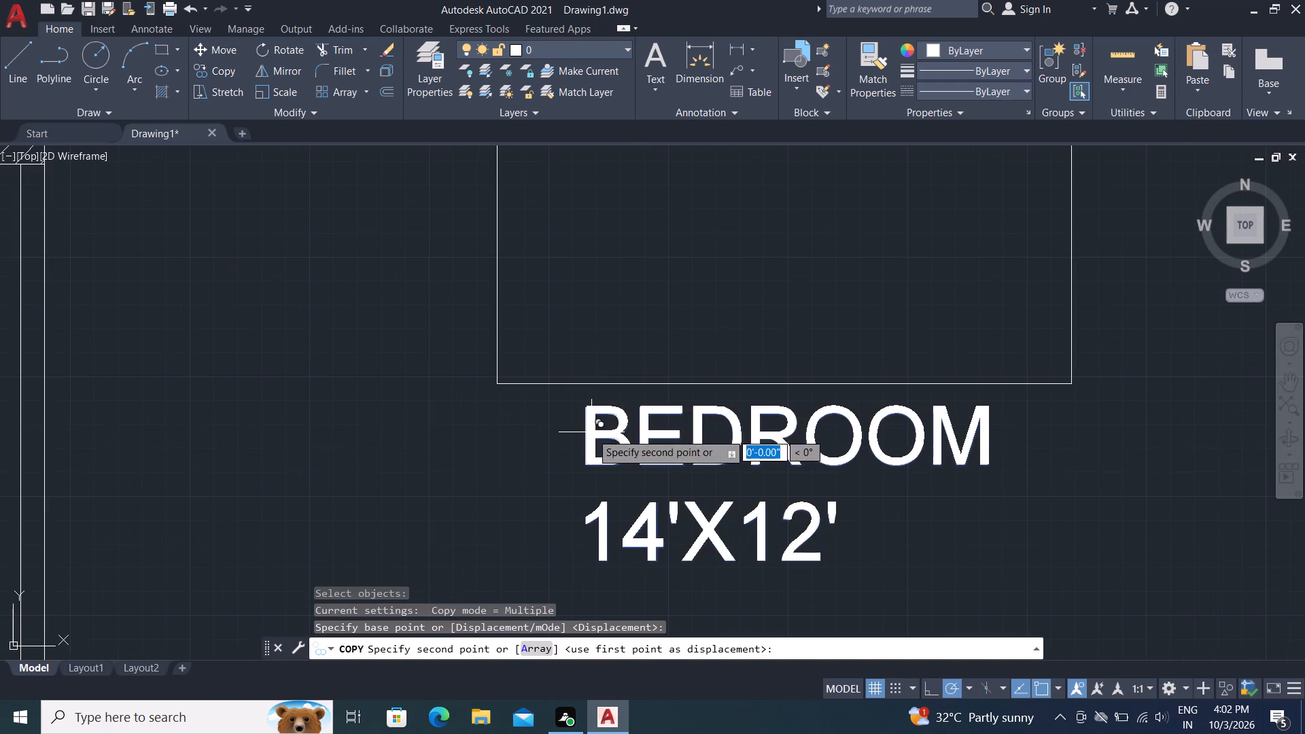
scroll(384, 370, down, 3)
scroll(171, 251, down, 2)
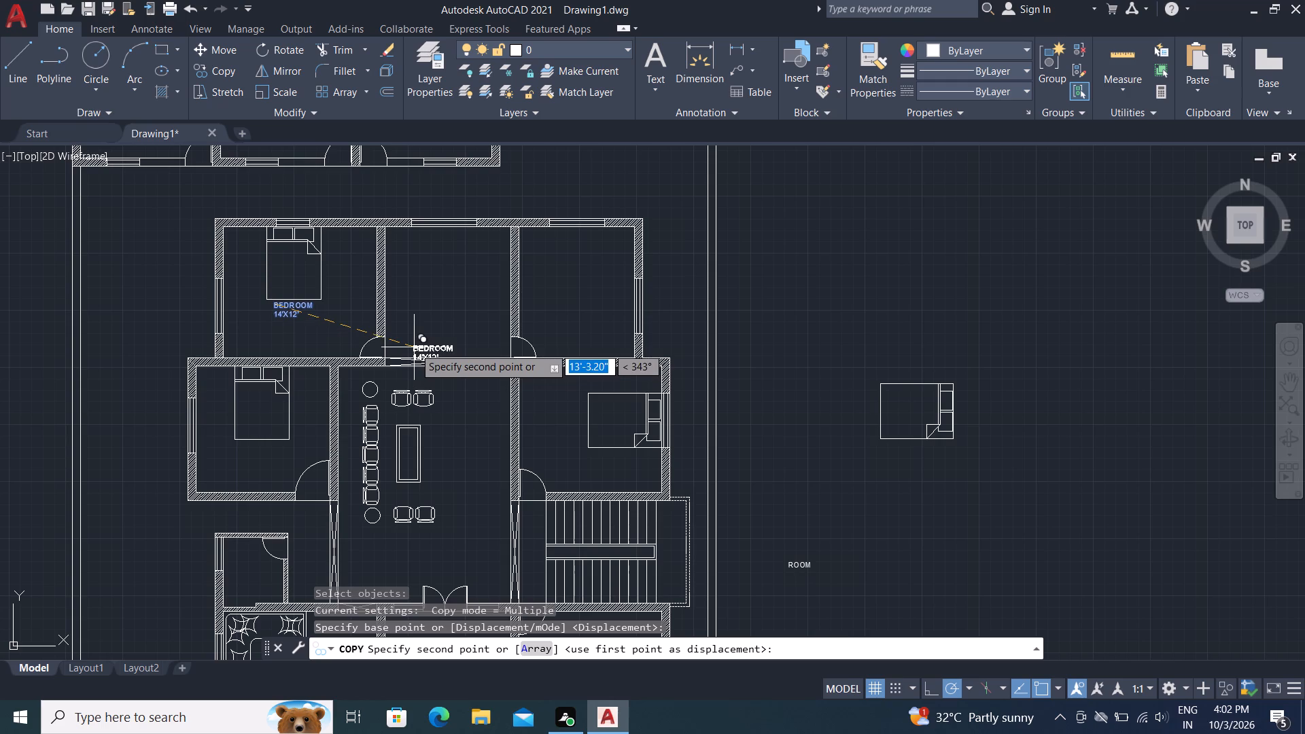
scroll(411, 342, up, 2)
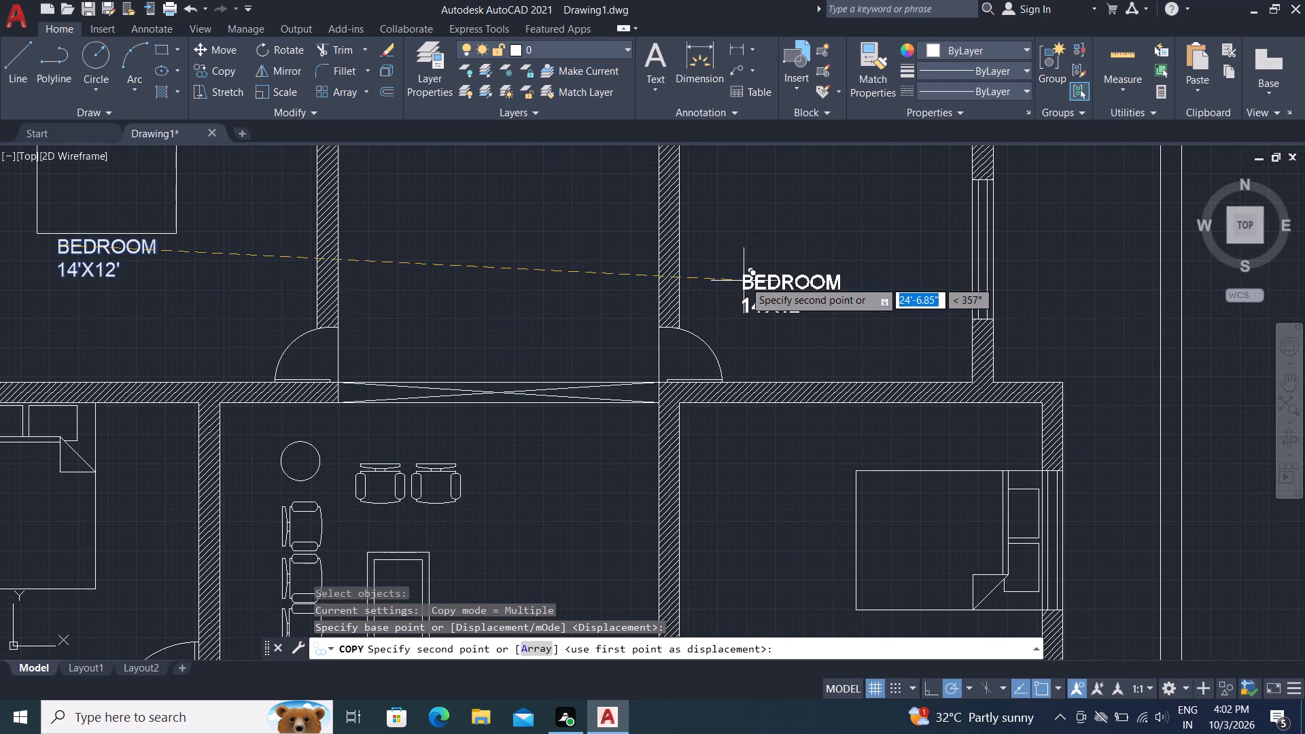
click(759, 262)
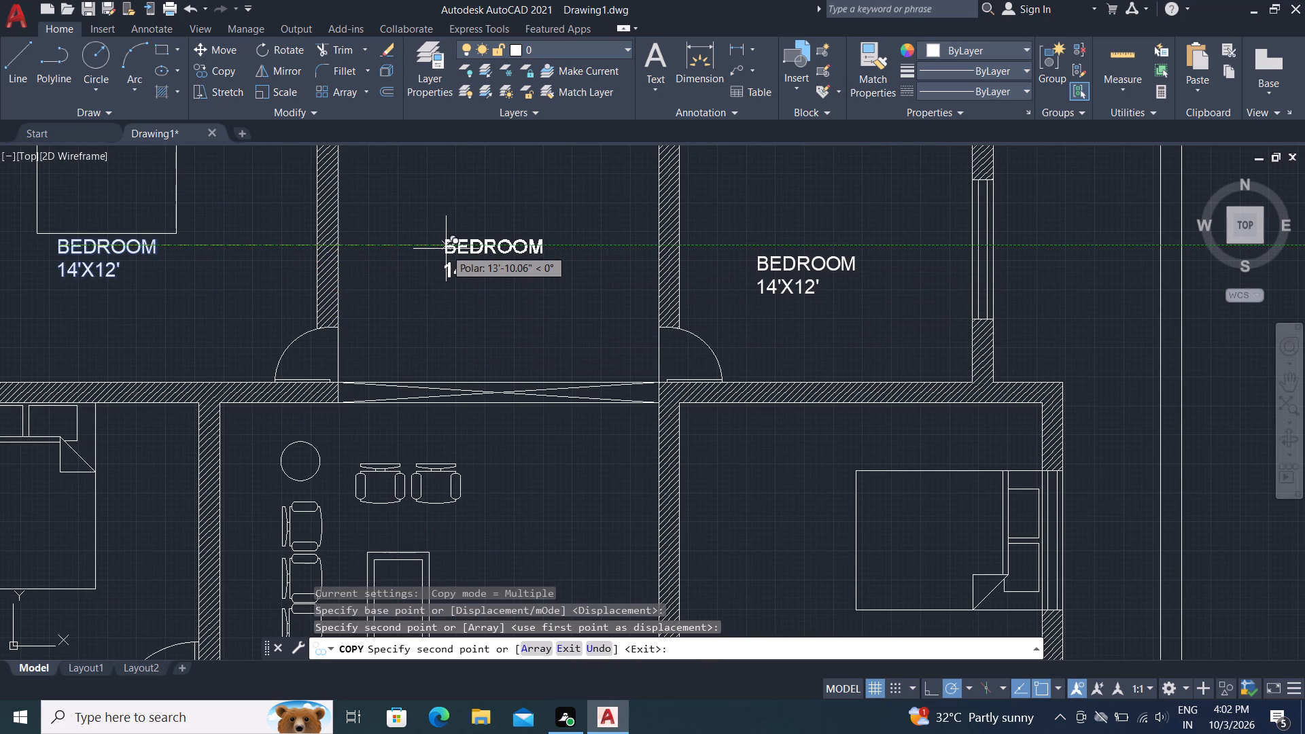
click(446, 249)
Place further copies of the label below the west bedroom's bed, south of the central hall's chairs, and near the east bedroom's northwest corner.
middle_drag(118, 469, 132, 464)
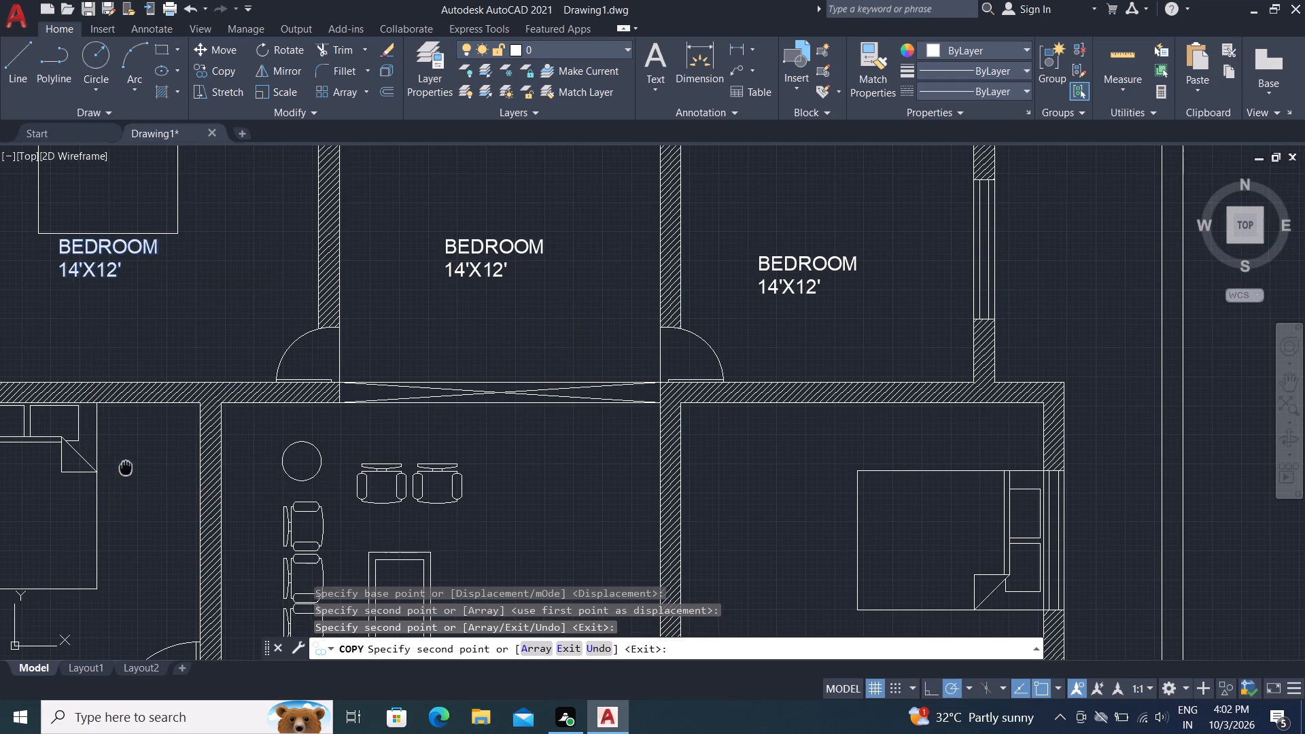
middle_drag(132, 464, 472, 266)
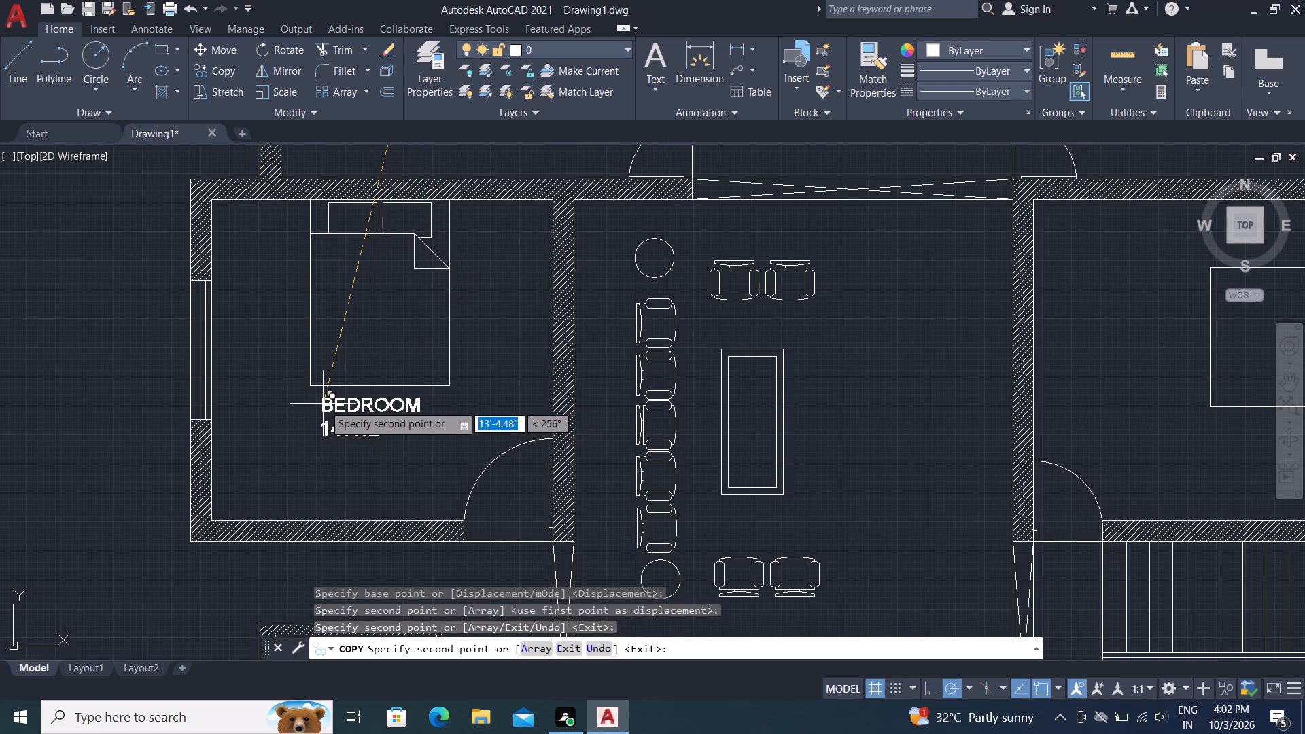
click(328, 408)
middle_click(724, 468)
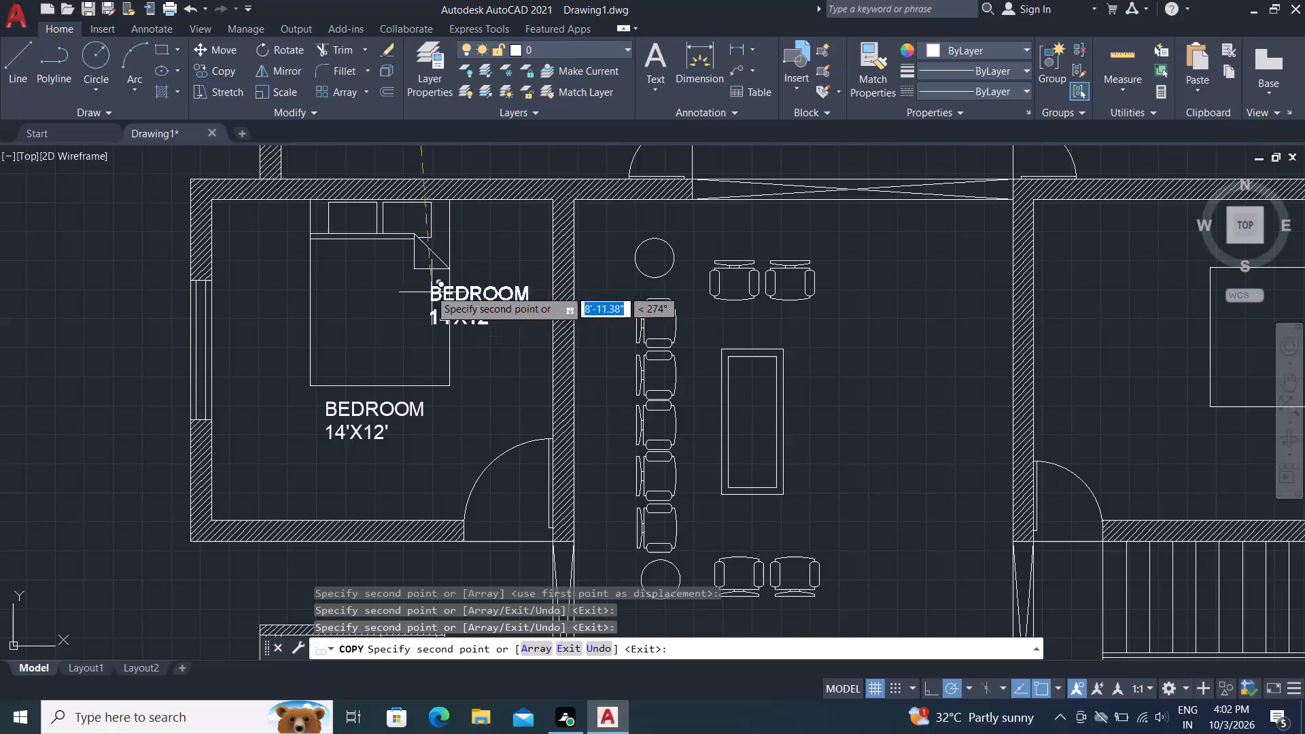
middle_drag(793, 504, 644, 321)
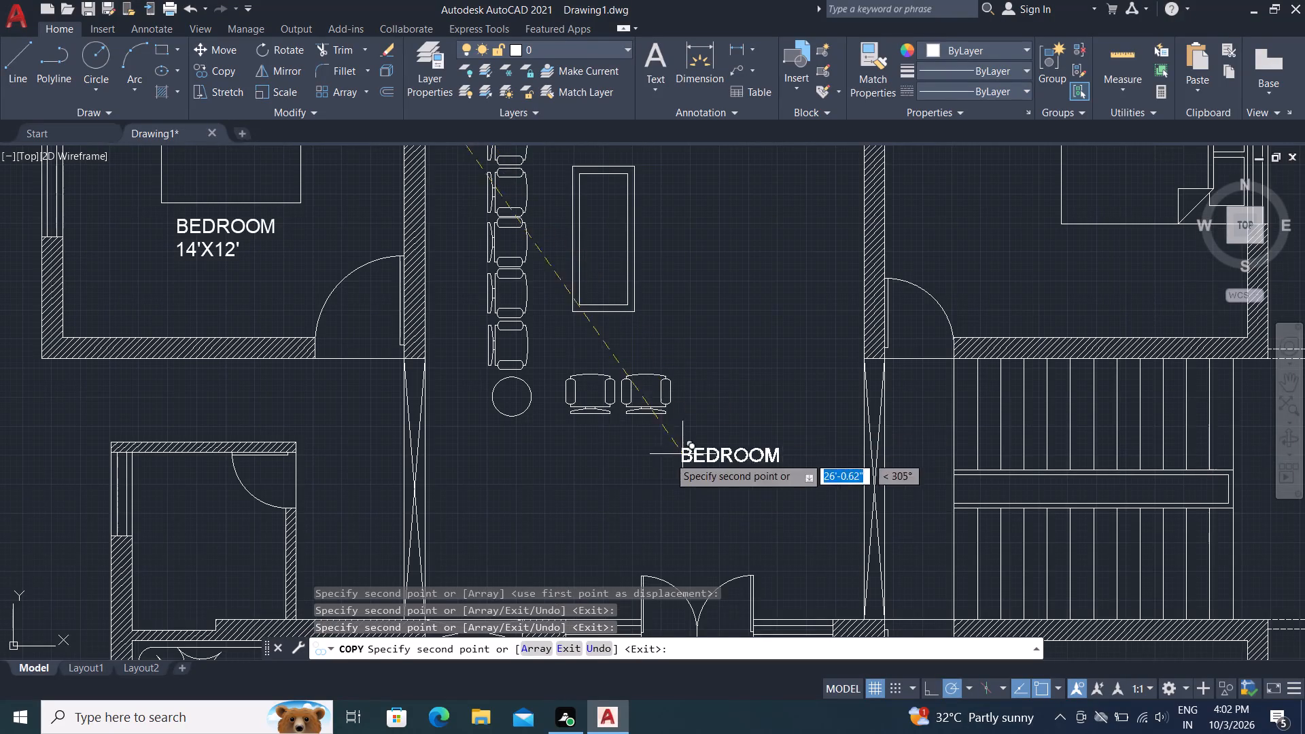
click(600, 457)
middle_drag(926, 338, 923, 338)
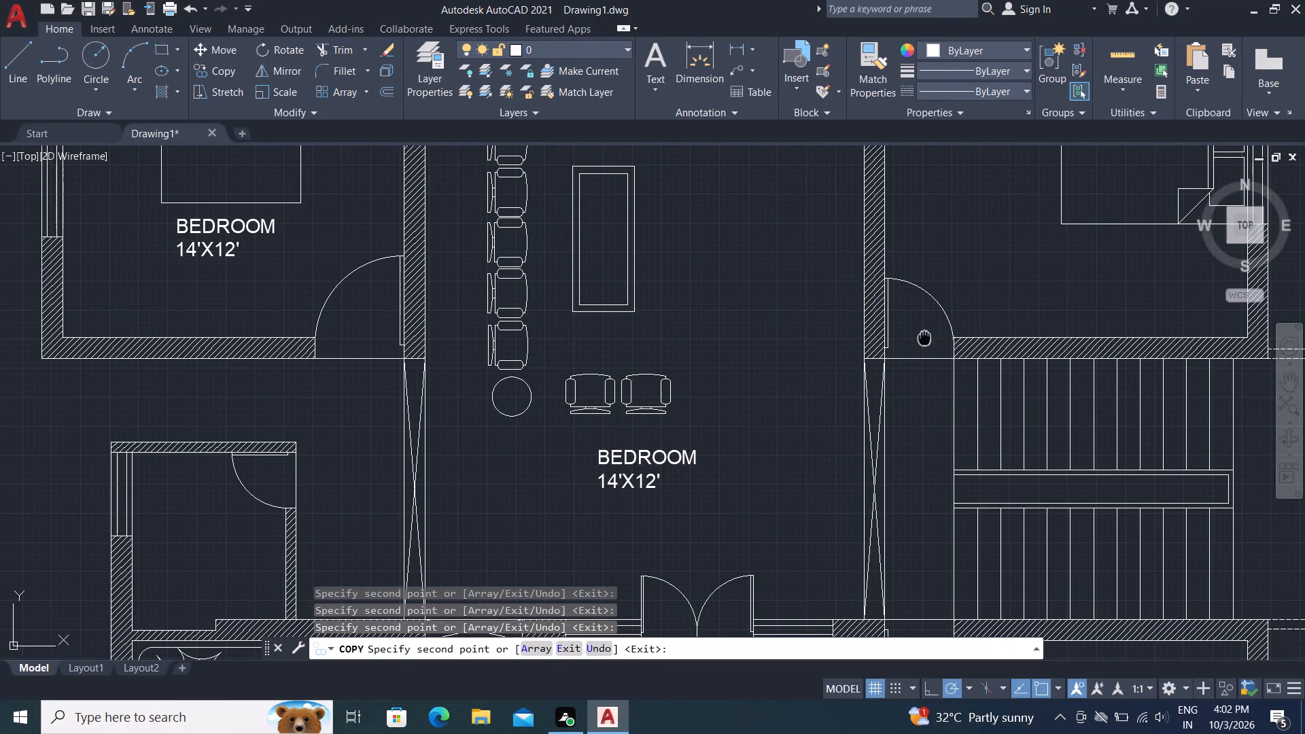
middle_drag(923, 338, 756, 351)
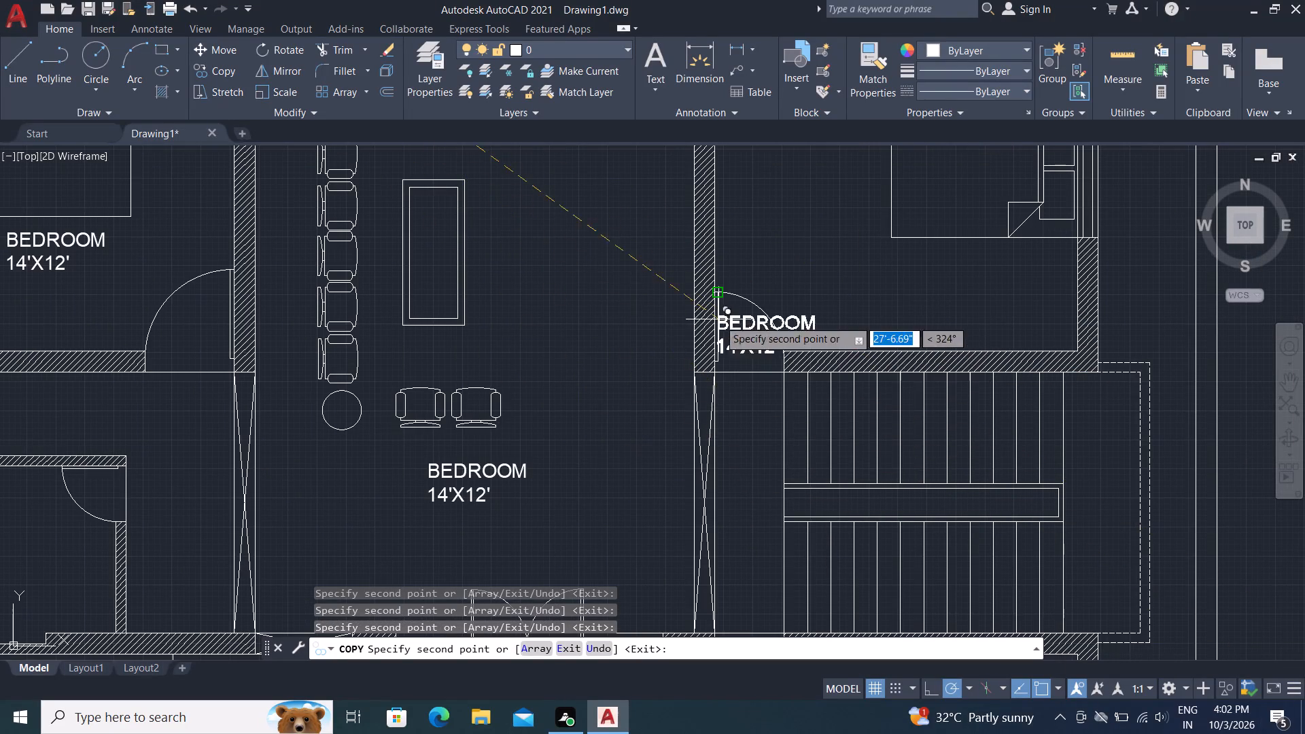
middle_drag(778, 274, 756, 453)
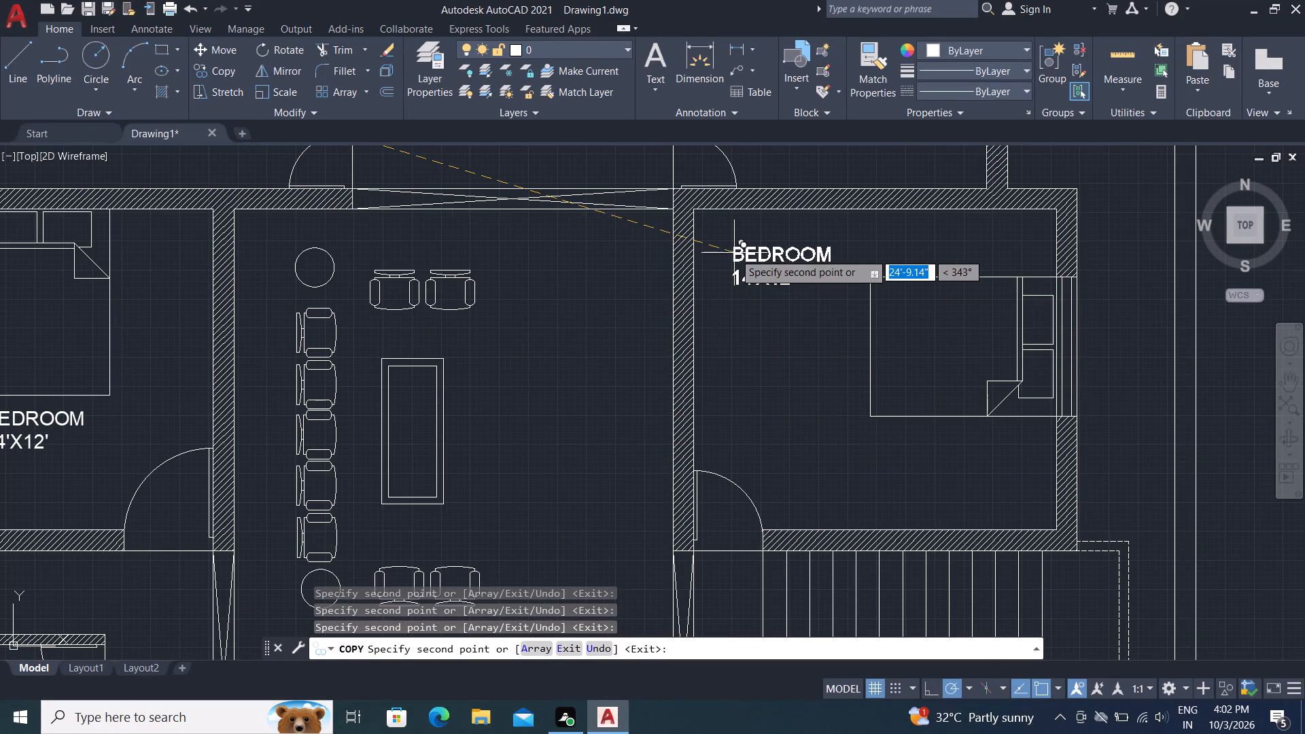
click(734, 253)
key(Escape)
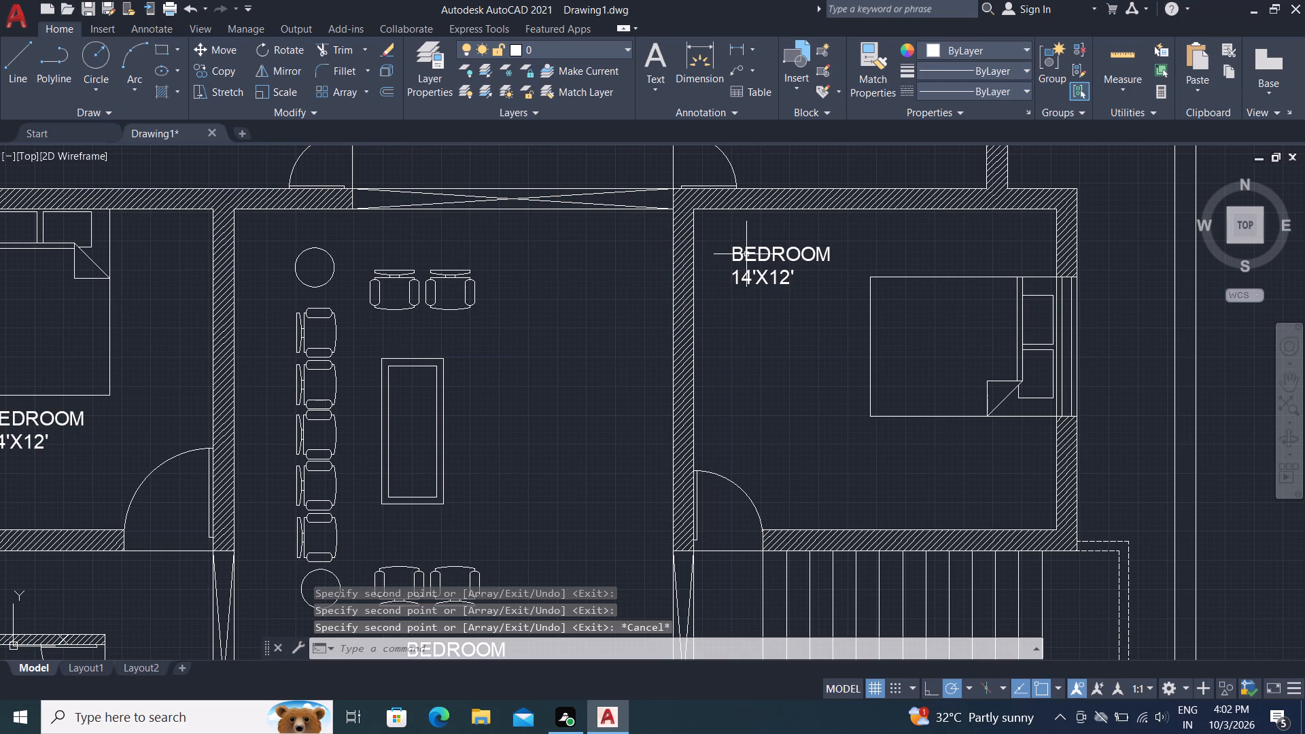
Change the east bedroom's label to read BEDROOM and 13'X11'6" on two lines.
double_click(747, 254)
click(801, 278)
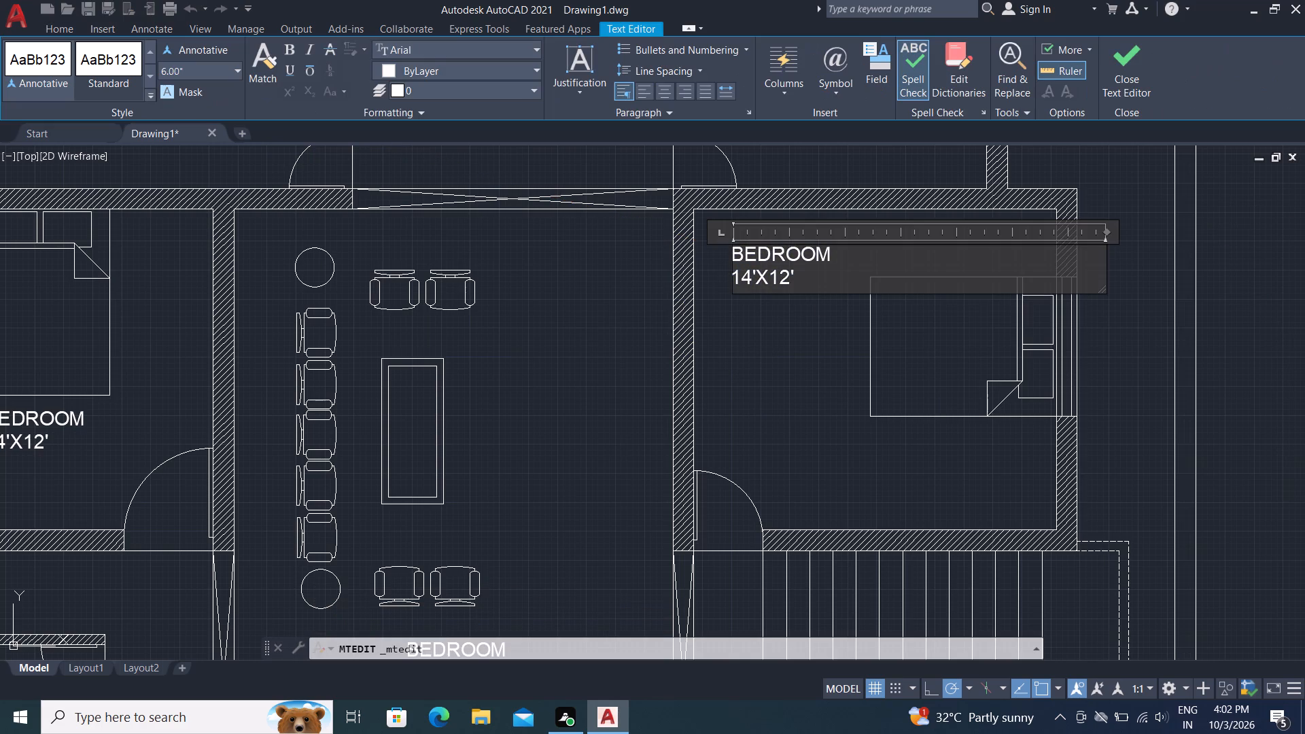
key(Delete)
key(Delete)
key(Delete)
key(Delete)
key(Delete)
key(Delete)
key(Delete)
key(Delete)
key(Delete)
key(Delete)
key(BackSpace)
key(BackSpace)
key(BackSpace)
key(BackSpace)
key(BackSpace)
key(BackSpace)
key(BackSpace)
key(BackSpace)
key(BackSpace)
key(BackSpace)
key(BackSpace)
key(BackSpace)
key(BackSpace)
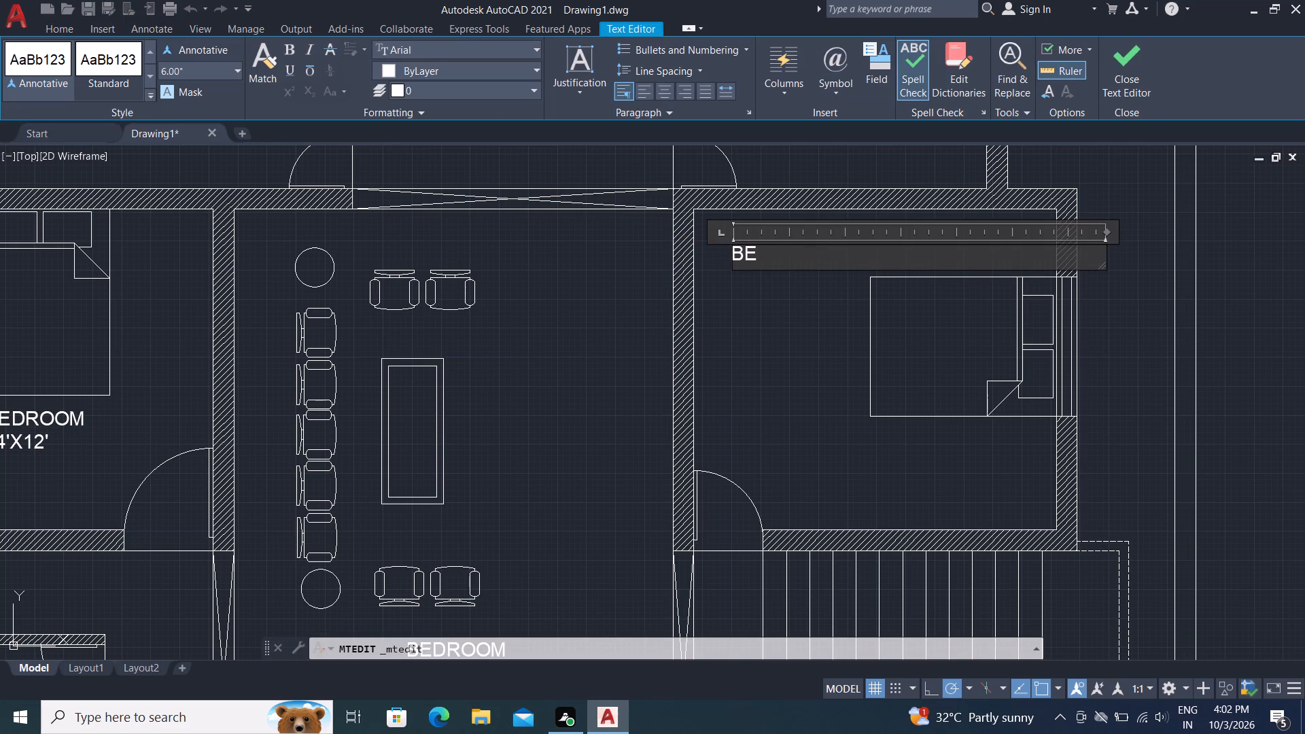
text(DROOM)
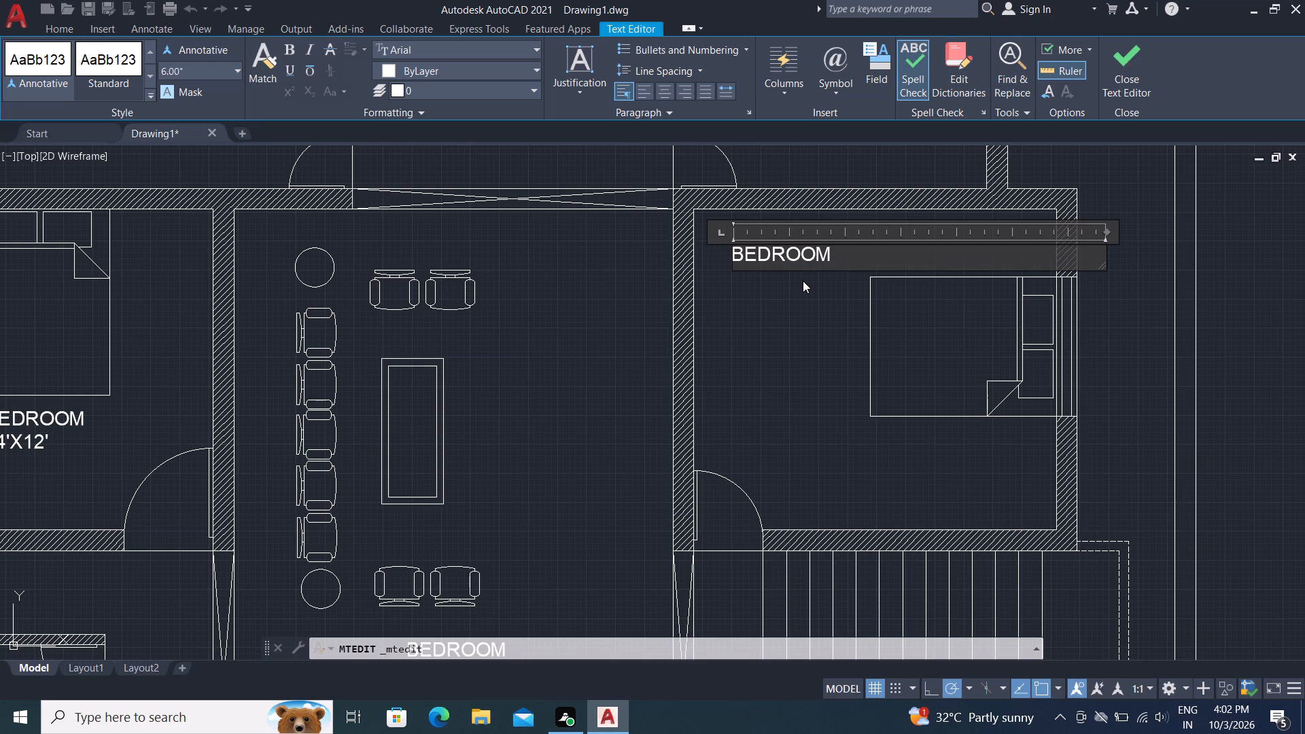
key(Return)
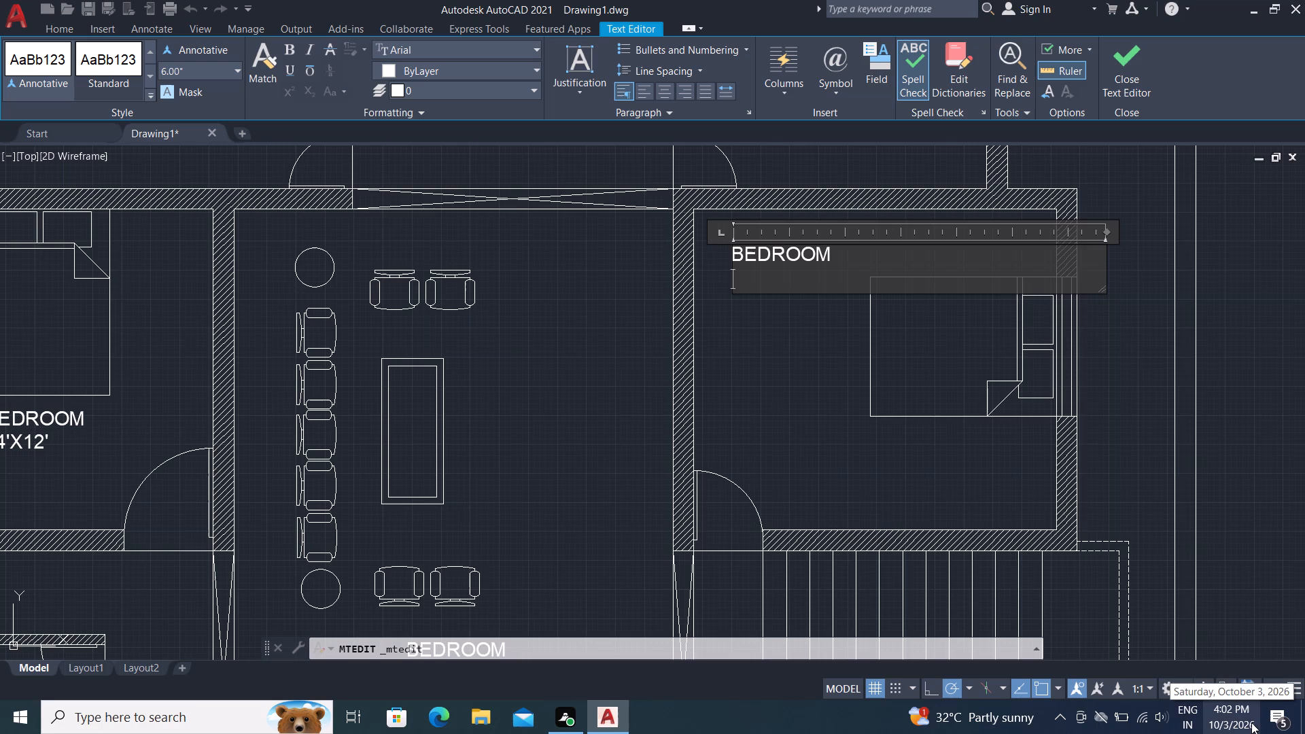
text(13)
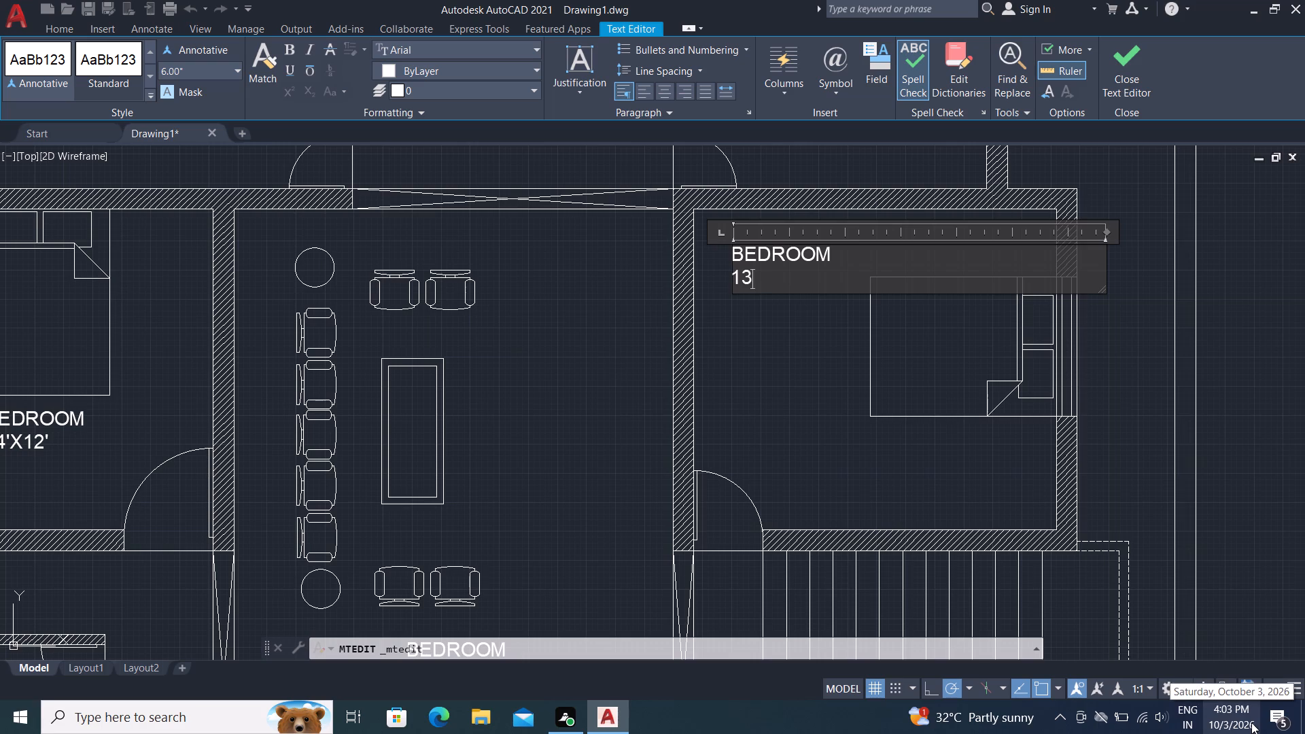
key(apostrophe)
text(X11)
text('6")
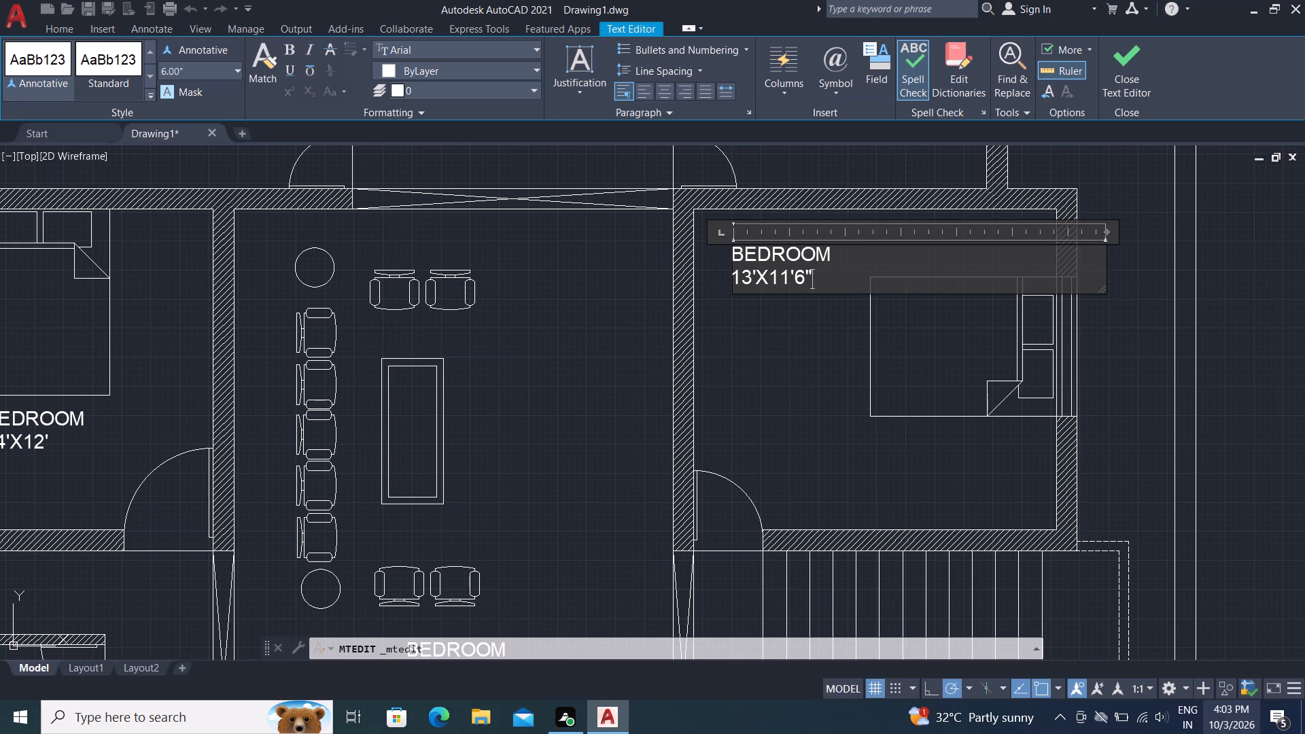
click(754, 375)
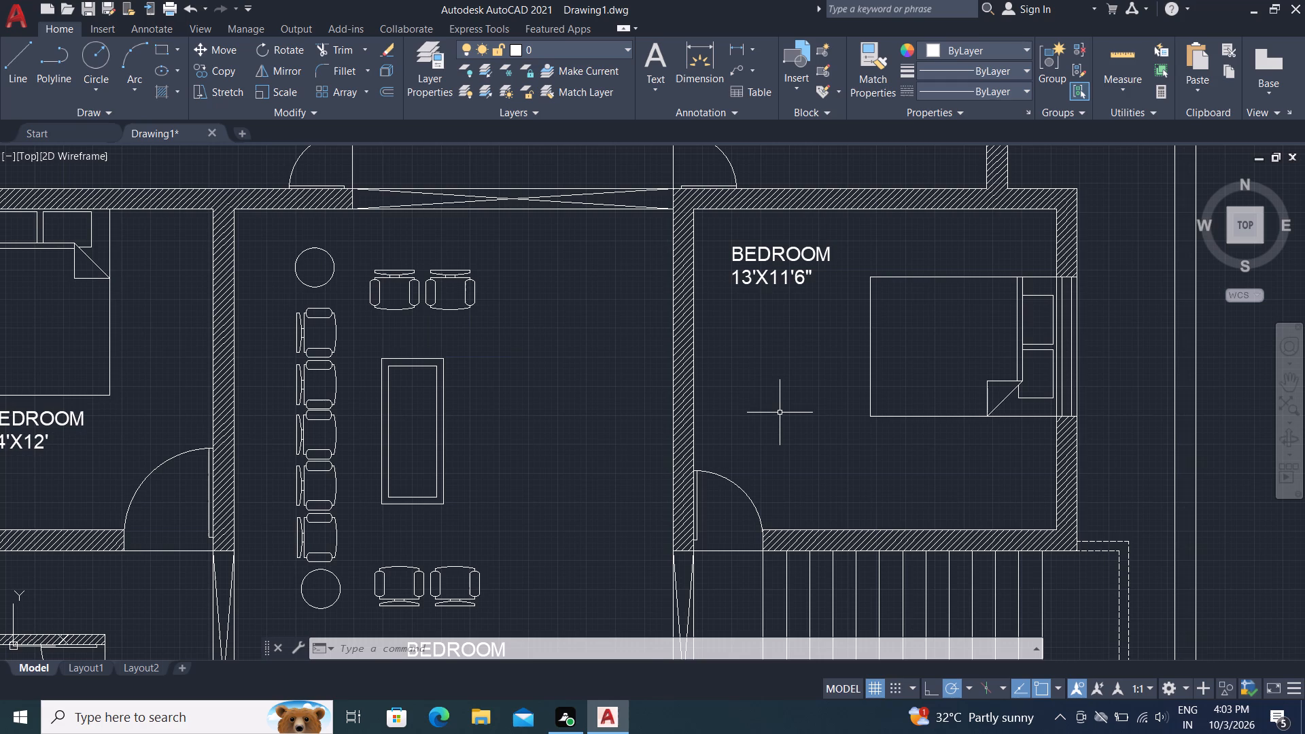
click(780, 413)
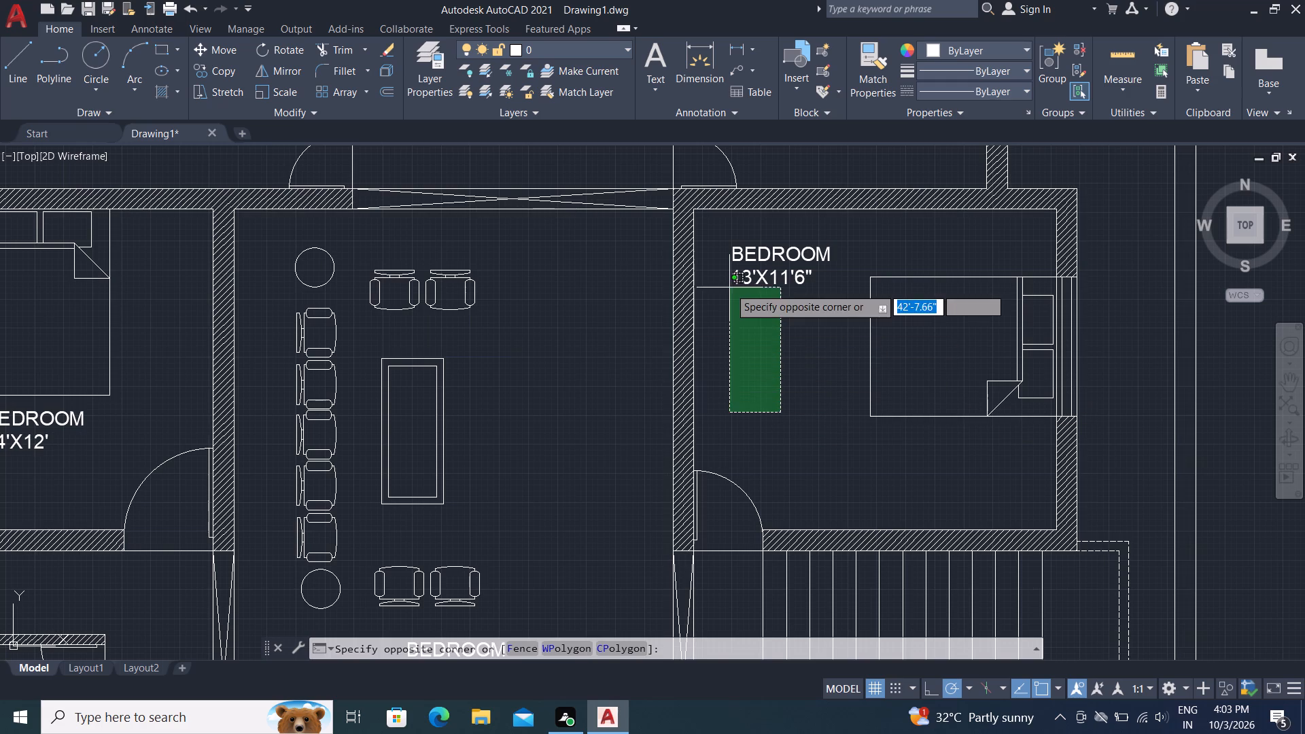
key(Escape)
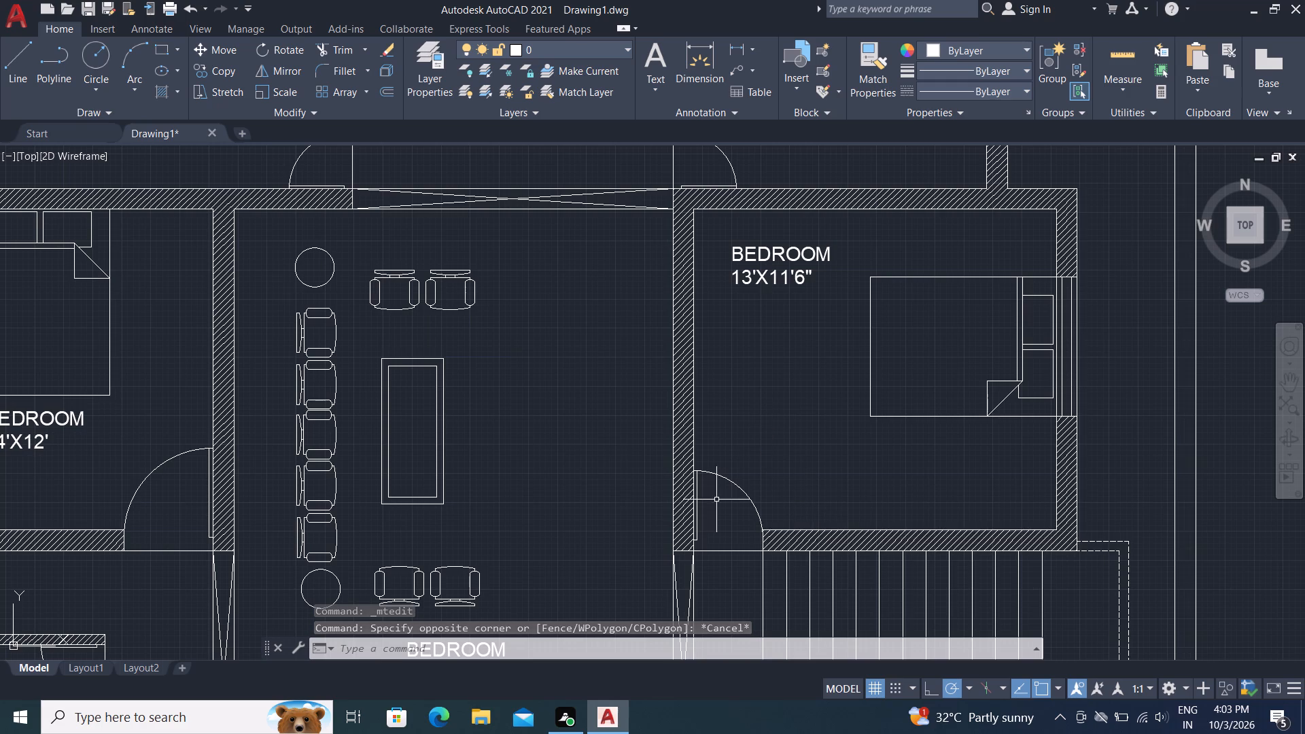
Change the dimension line of the label in the central hall, between the chairs and the double door, to 13'X12'.
middle_drag(515, 602, 497, 72)
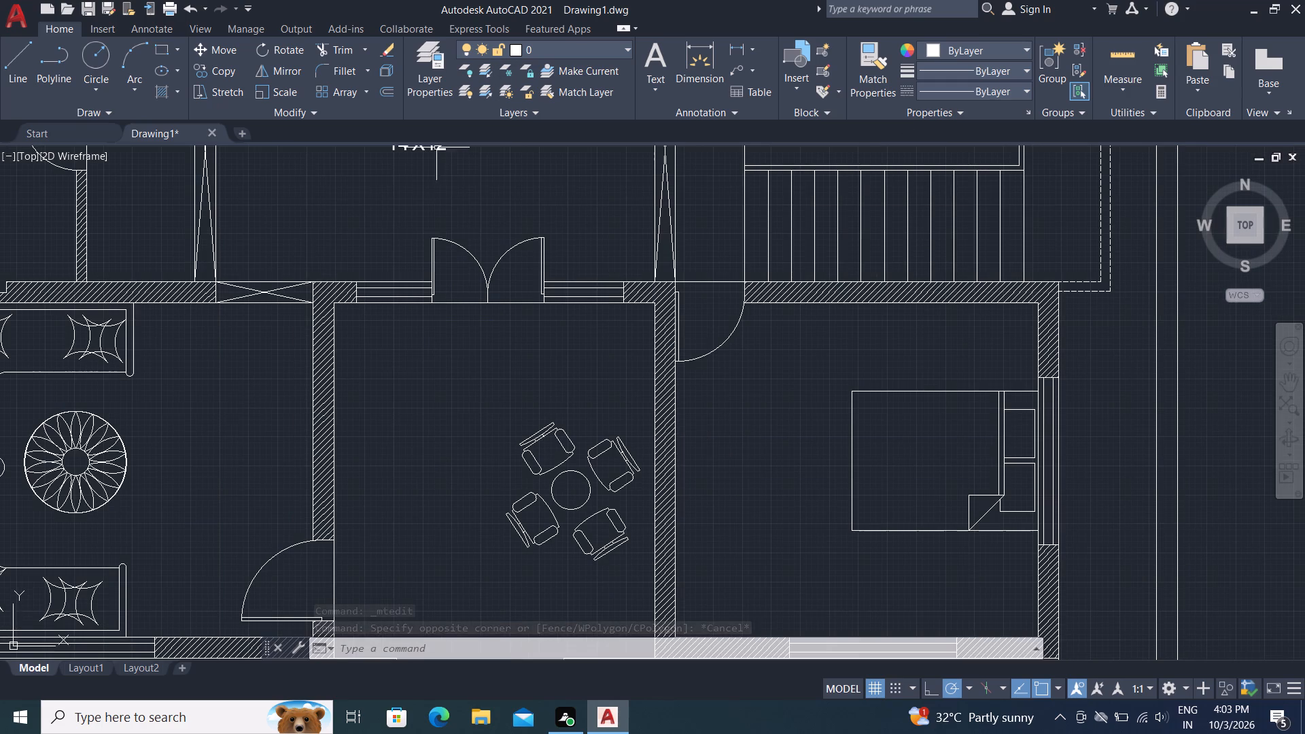
middle_drag(440, 186, 523, 432)
double_click(508, 364)
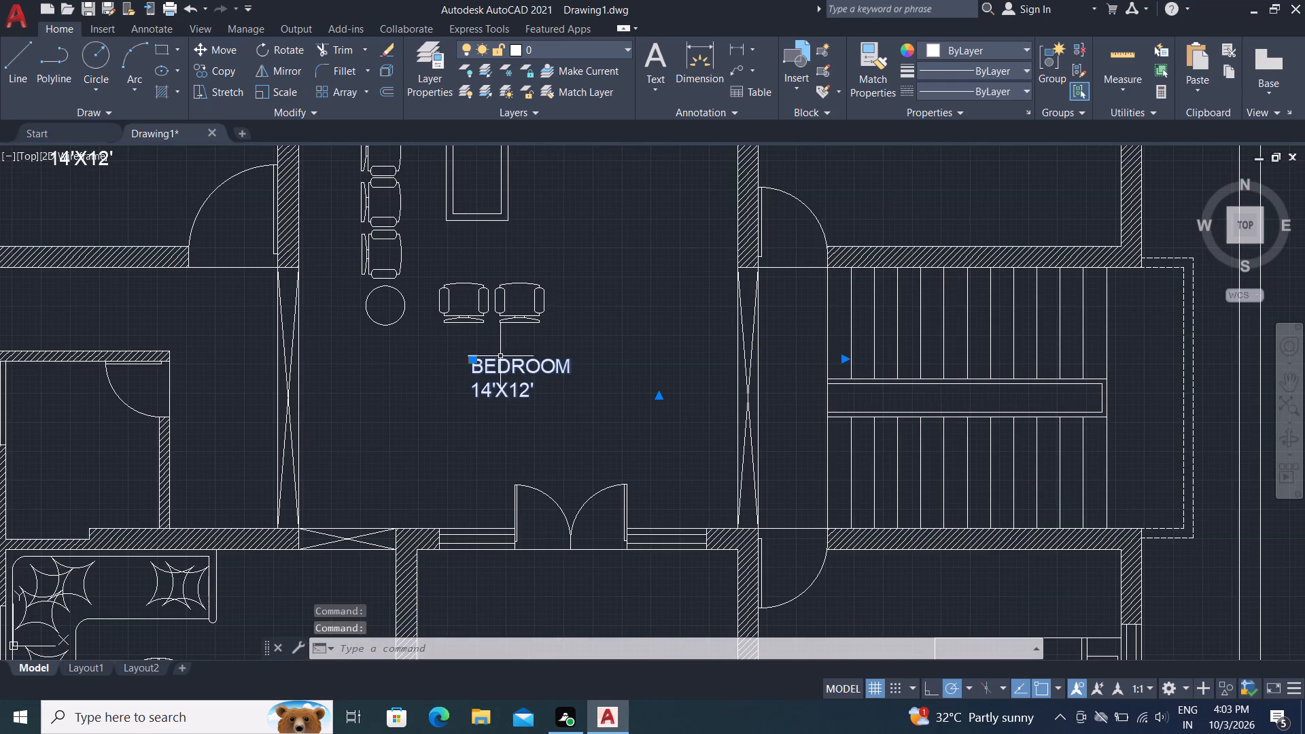
double_click(544, 366)
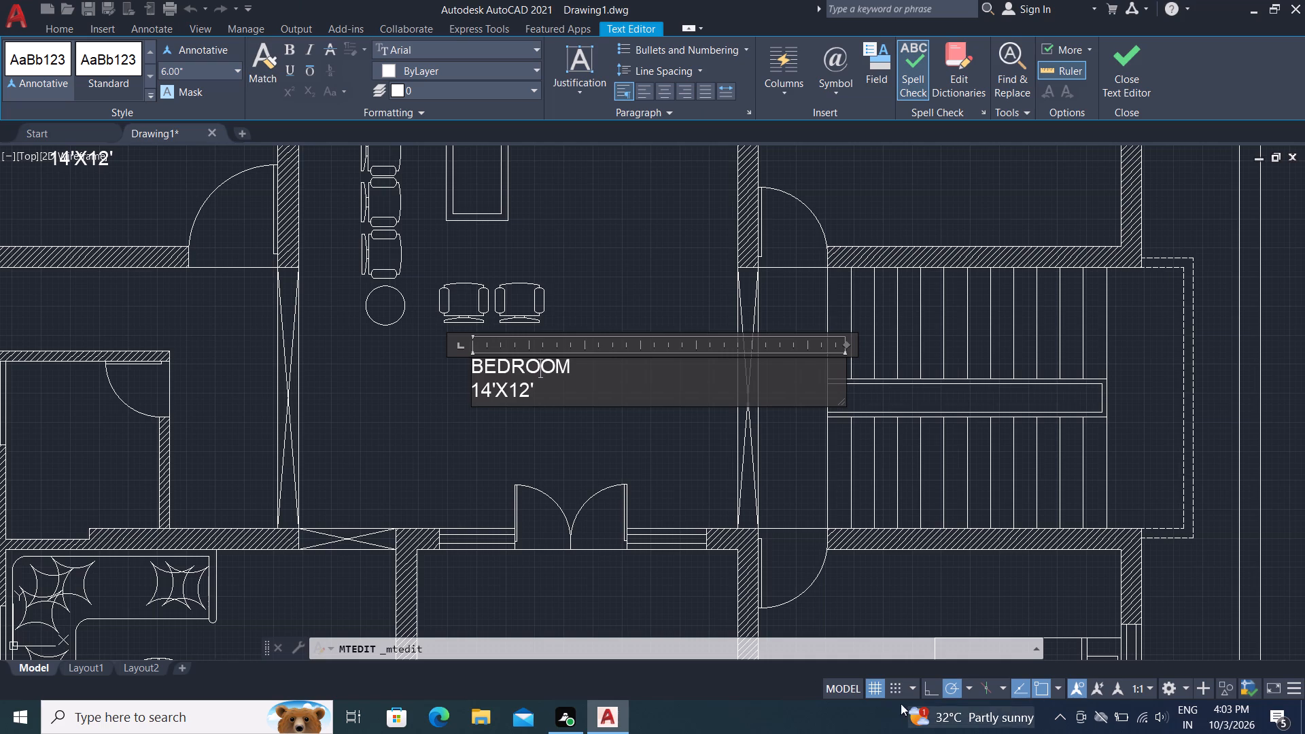
click(545, 385)
key(BackSpace)
key(BackSpace)
key(BackSpace)
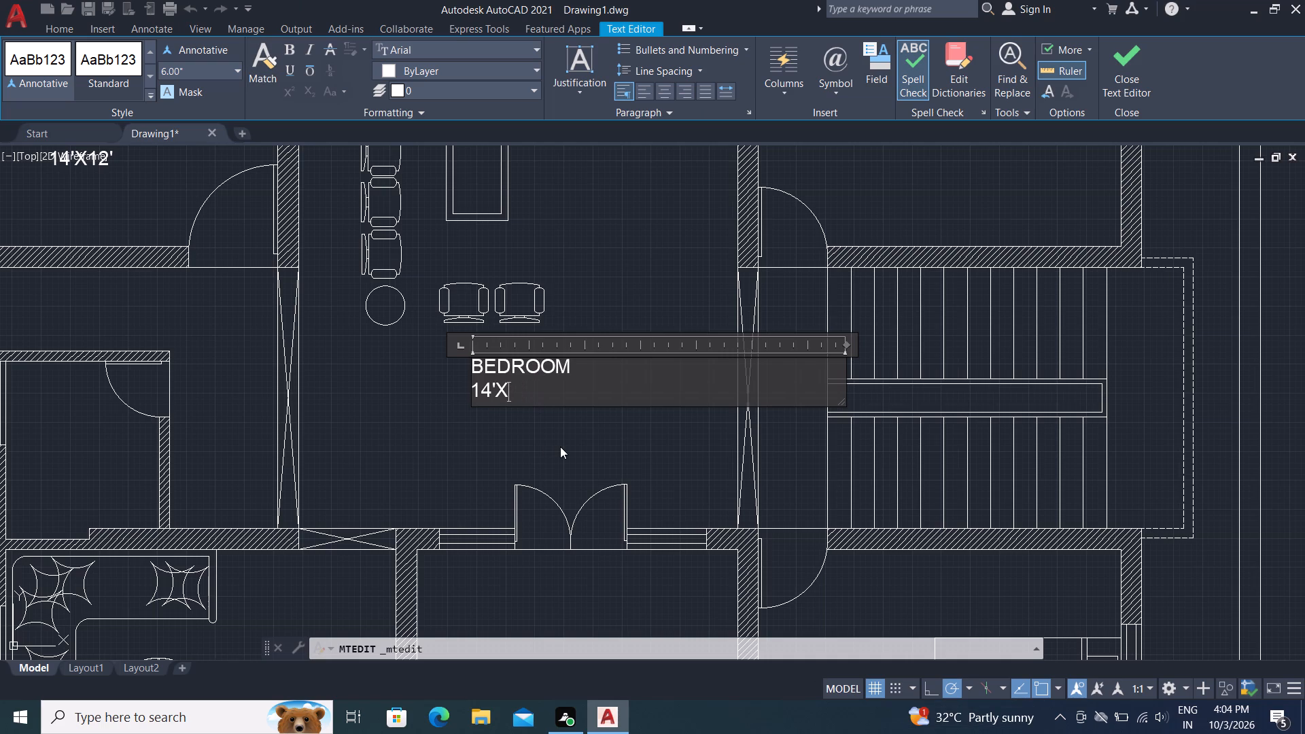
key(BackSpace)
key(BackSpace)
key(BackSpace)
text(3'X12)
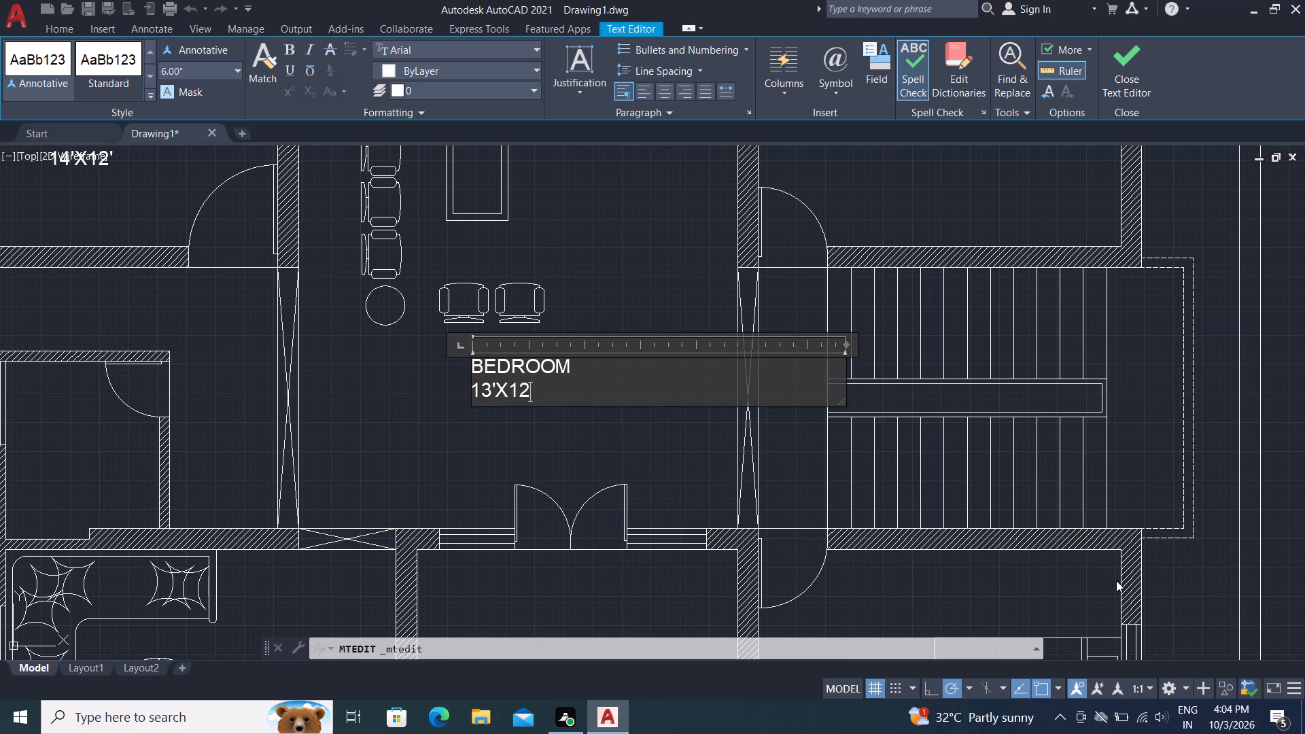
key(apostrophe)
click(678, 466)
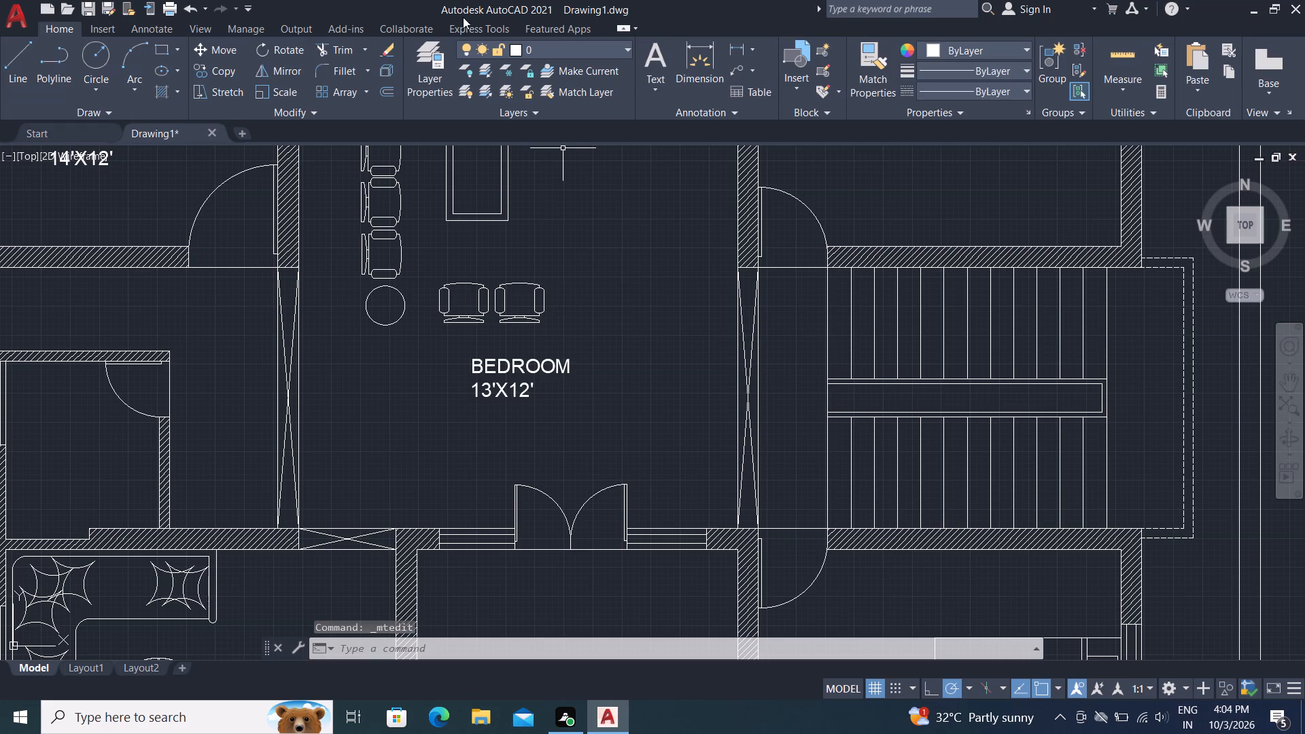
Copy the central hall's BEDROOM 13'X12' label into the southeast bedroom, just west of the bed.
click(219, 65)
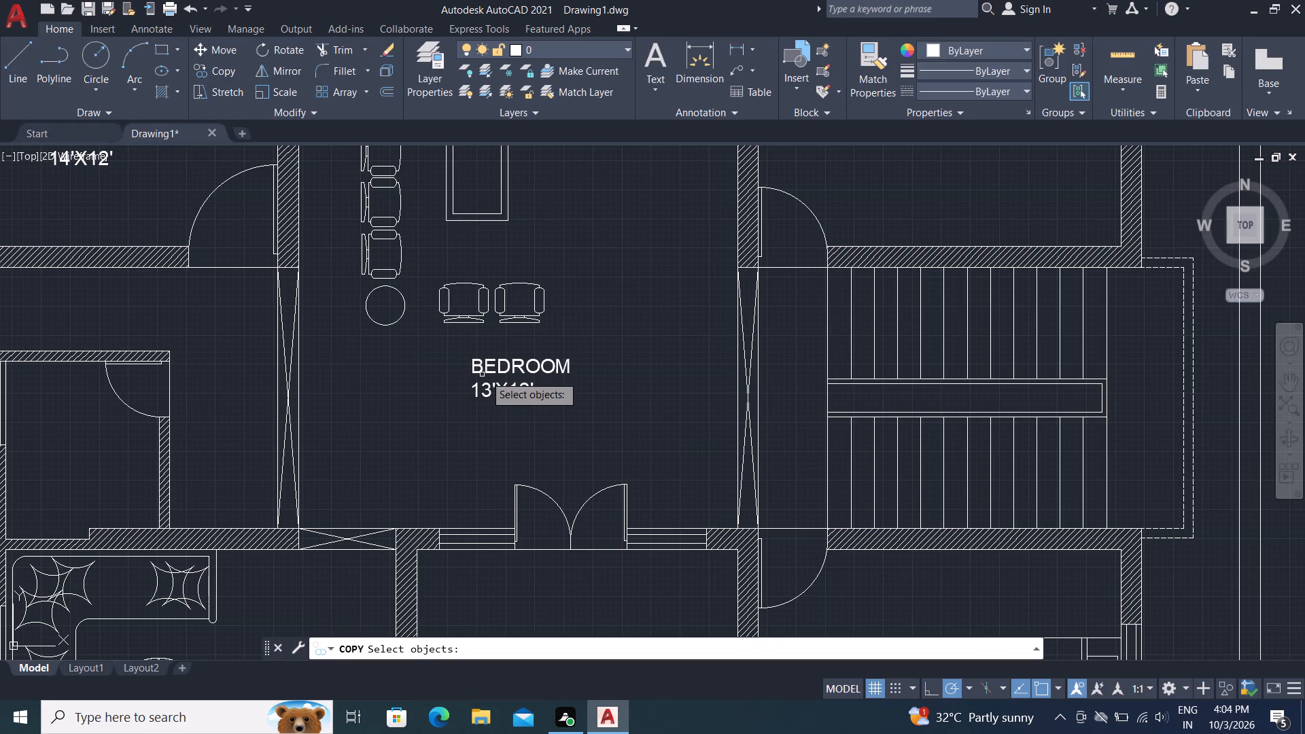
click(474, 366)
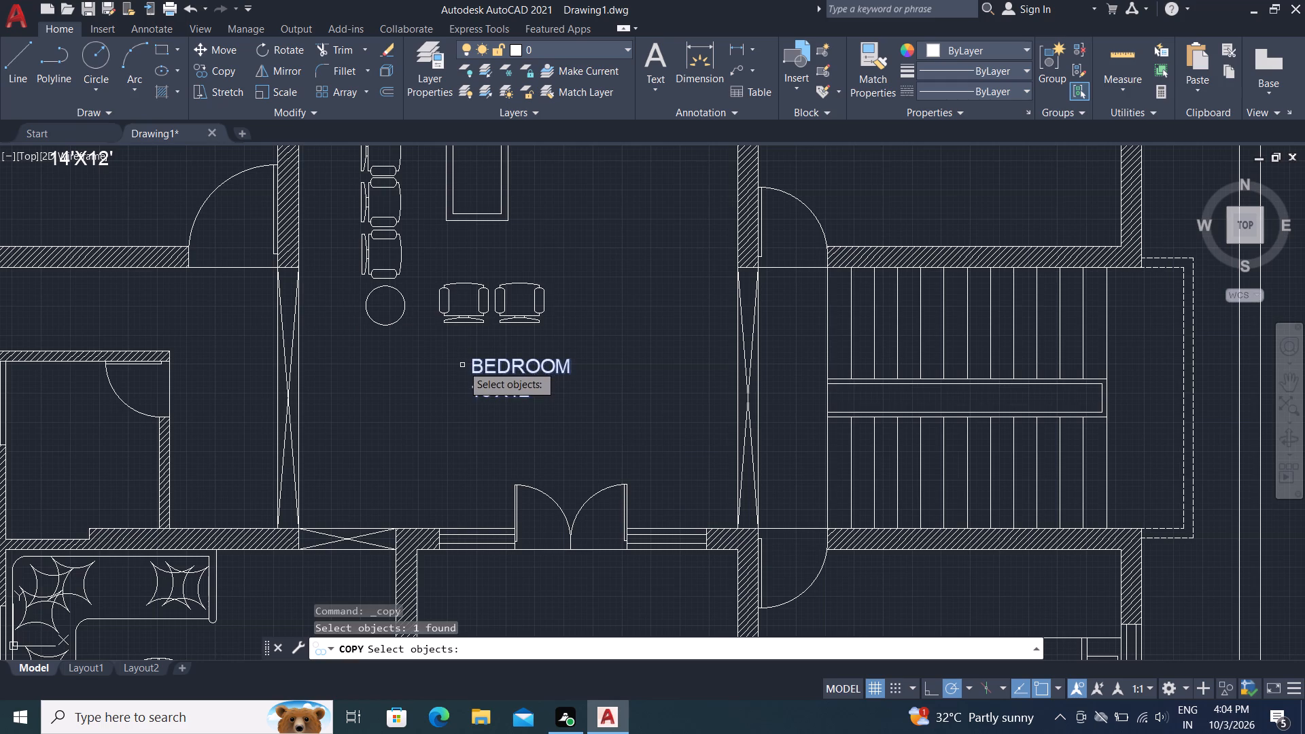
scroll(464, 362, up, 1)
right_click(464, 362)
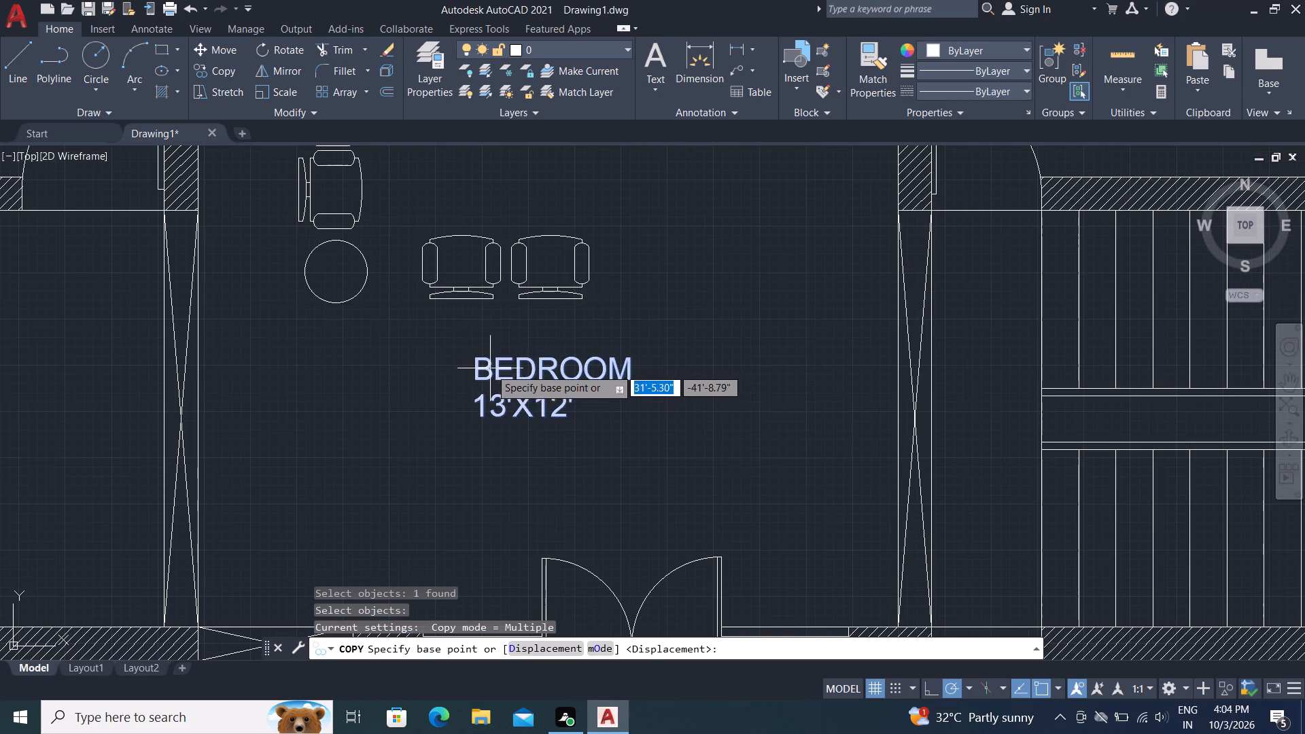
click(490, 366)
scroll(474, 357, down, 2)
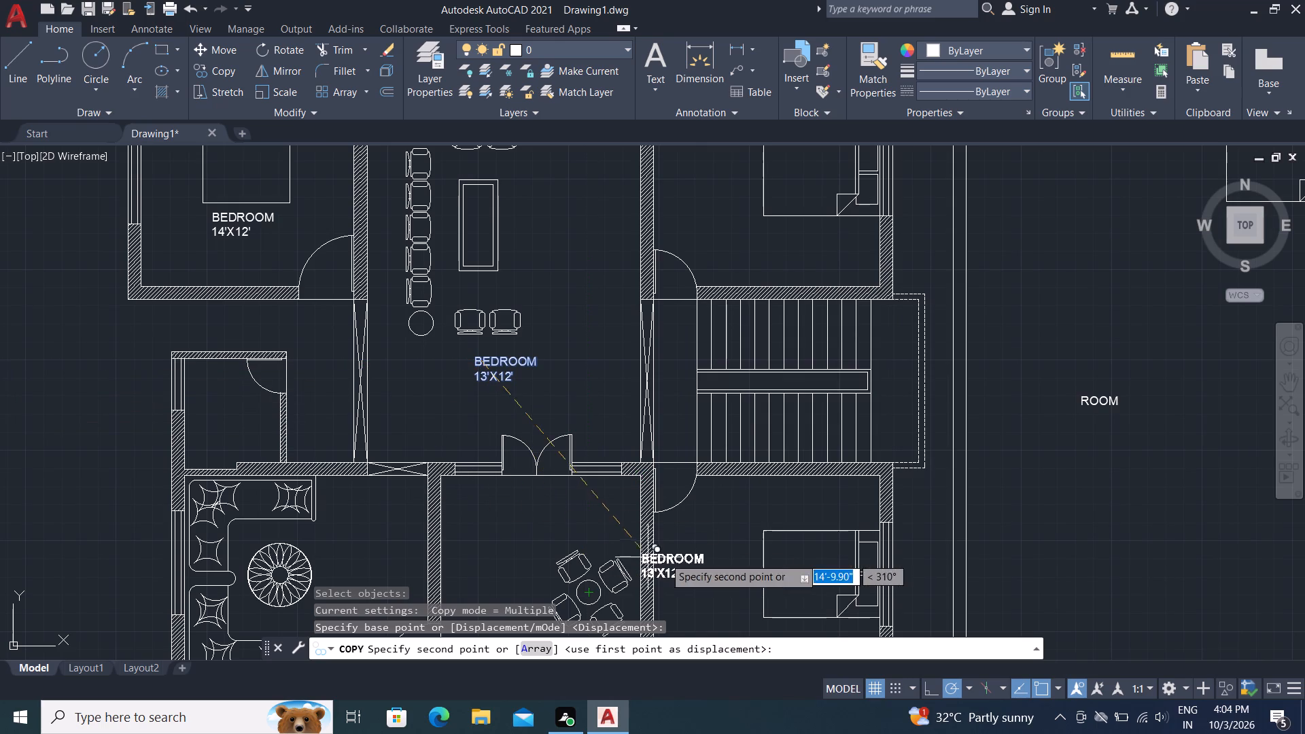
middle_drag(672, 561, 585, 398)
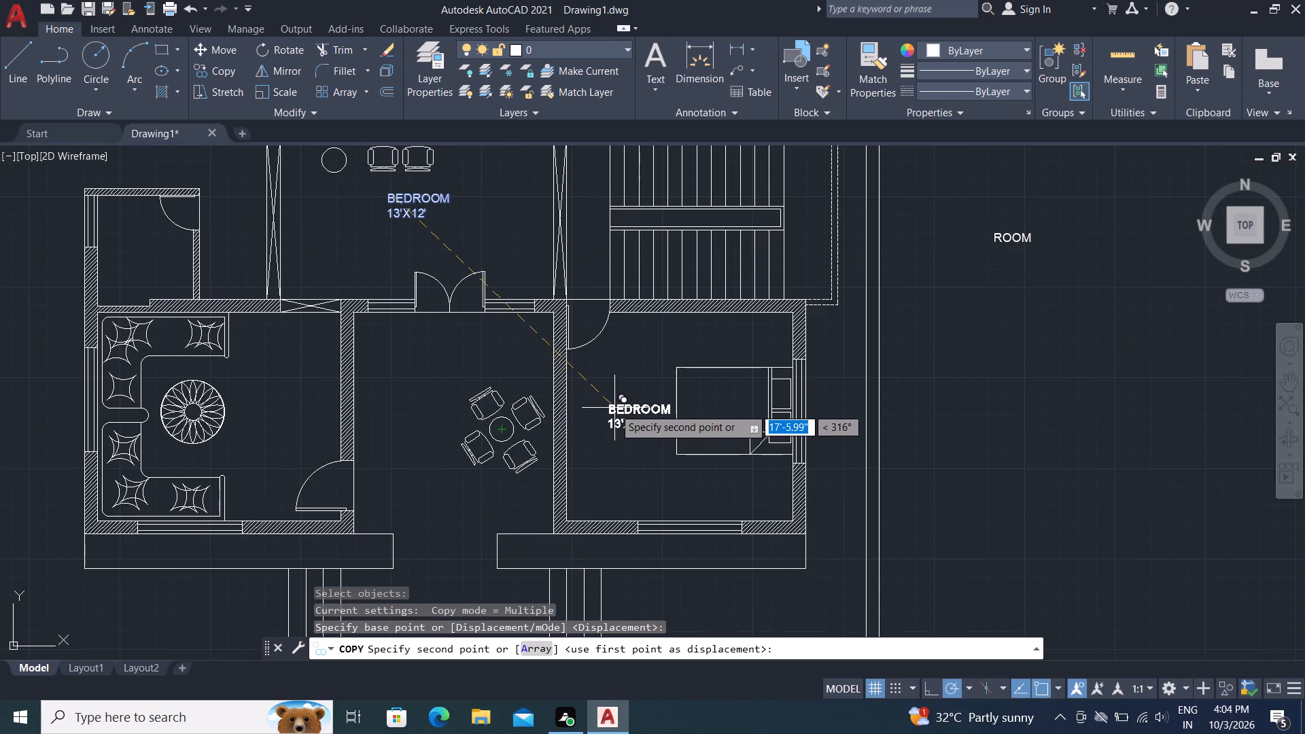
click(614, 409)
key(Escape)
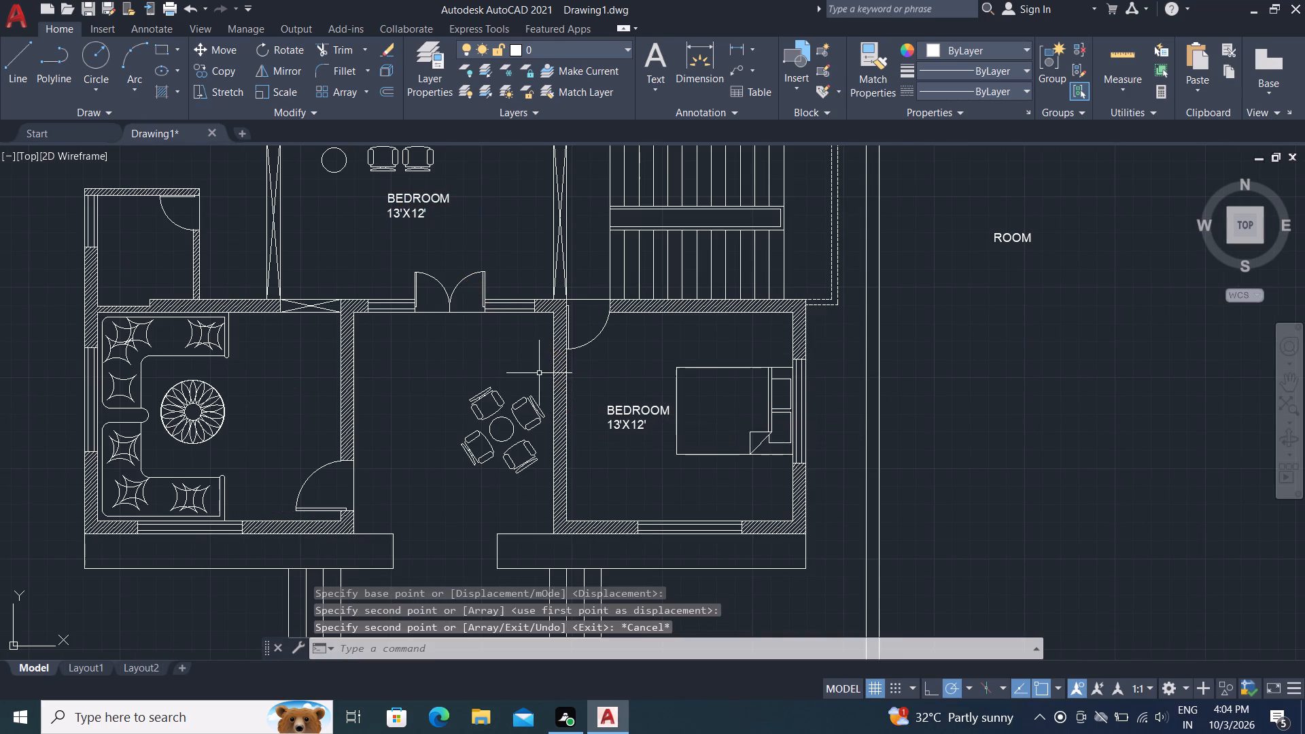
Change the name line of the central hall's label to LIVING, keeping the dimensions on a separate second line.
middle_drag(468, 273, 549, 412)
scroll(484, 344, up, 2)
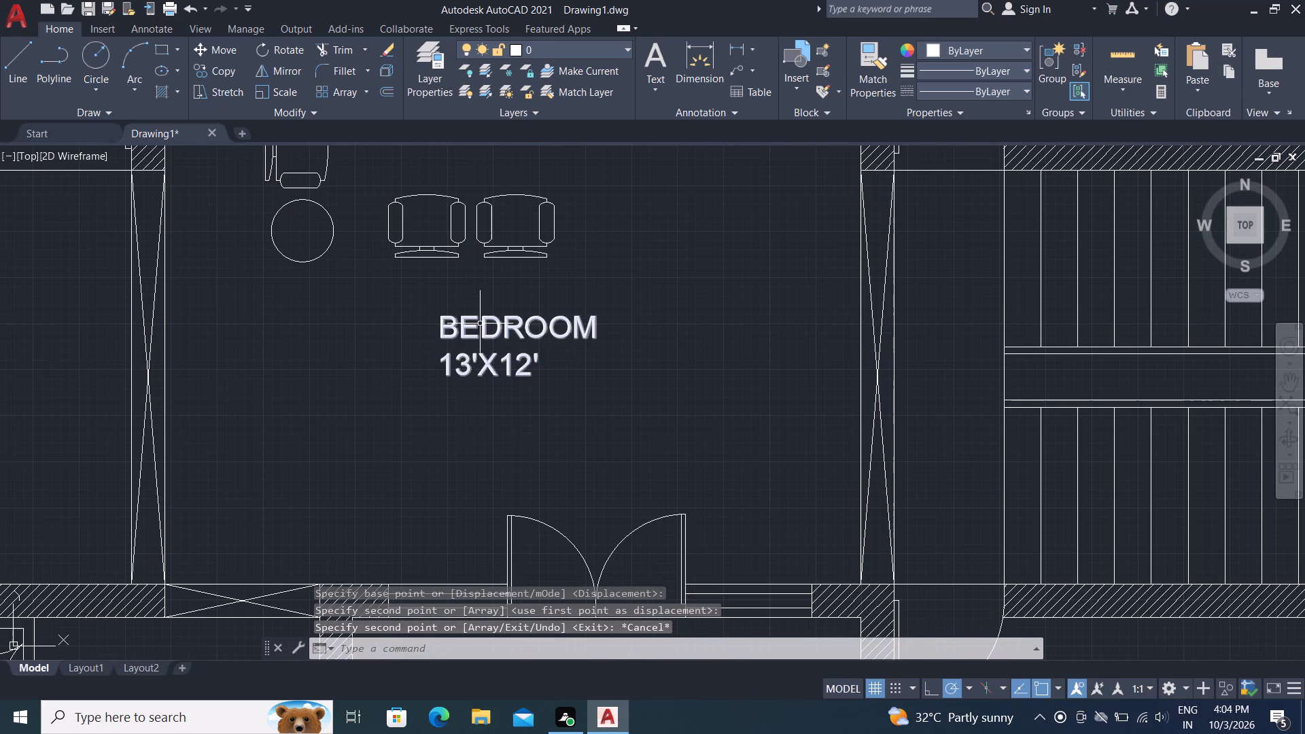
double_click(480, 324)
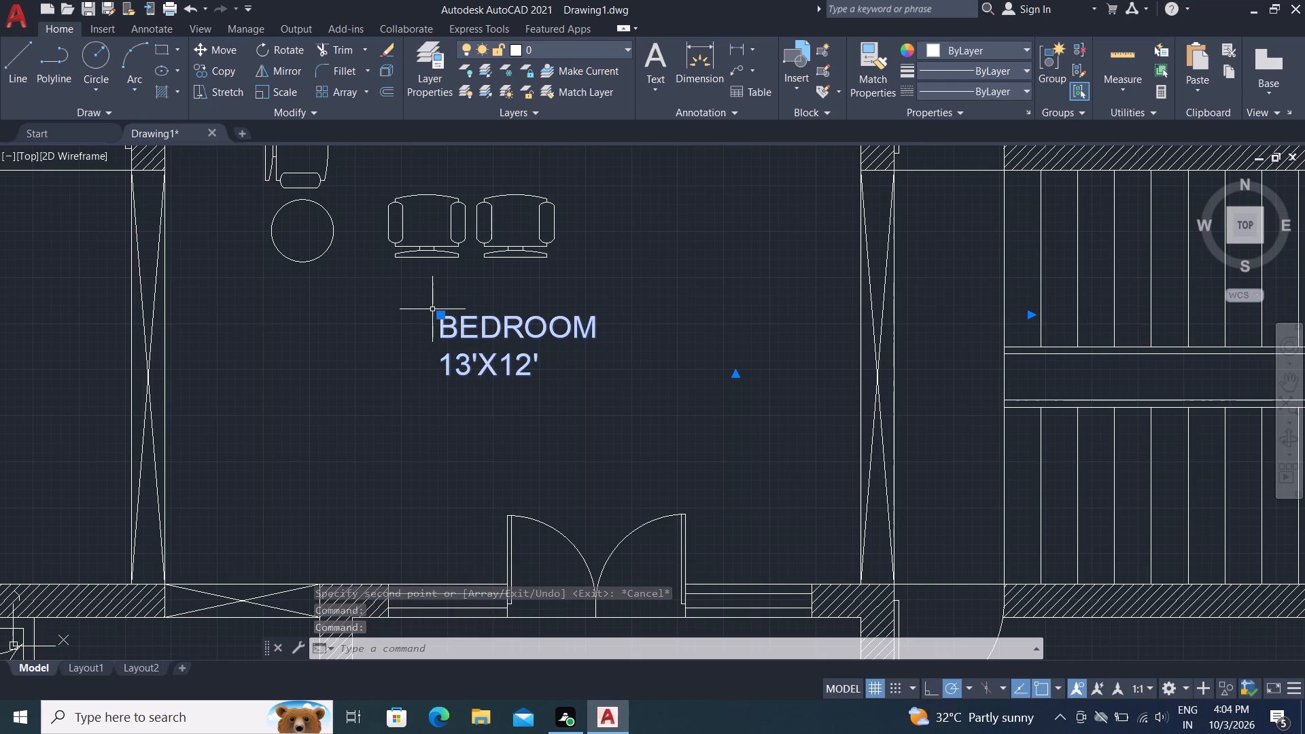
key(Escape)
click(447, 317)
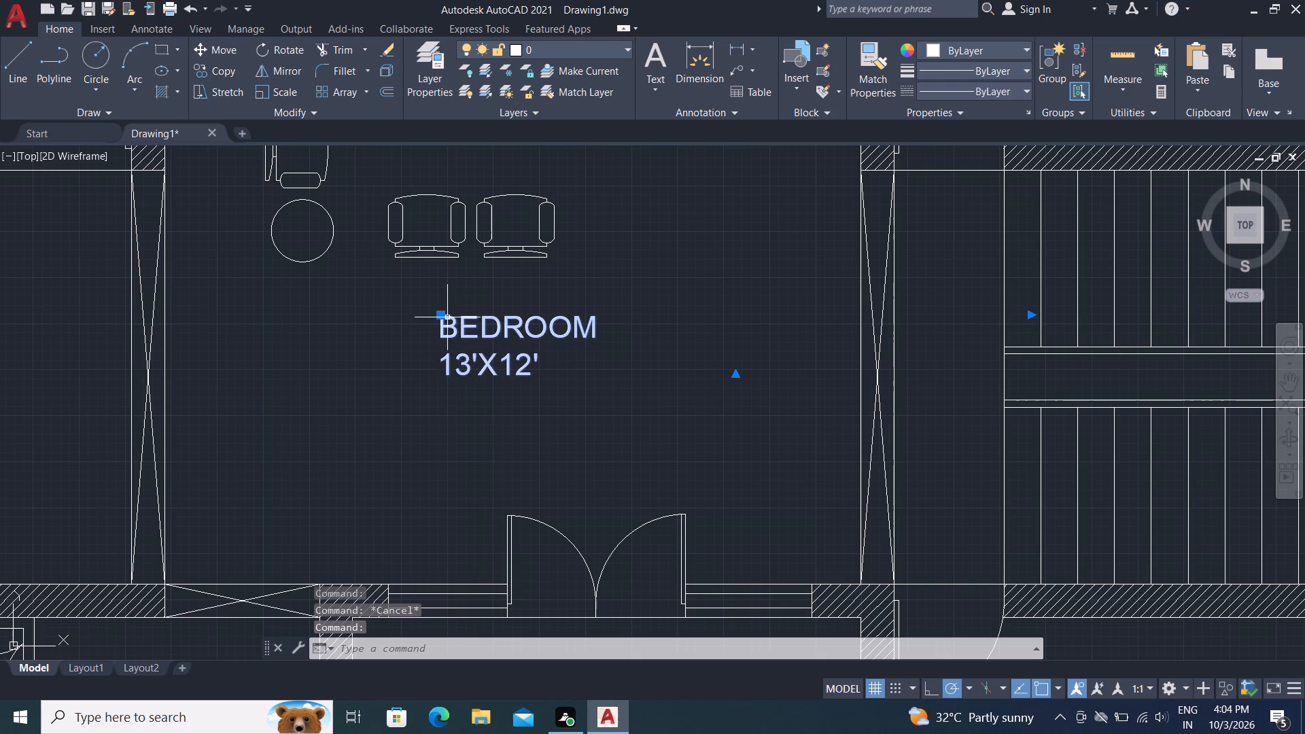
click(447, 317)
double_click(451, 326)
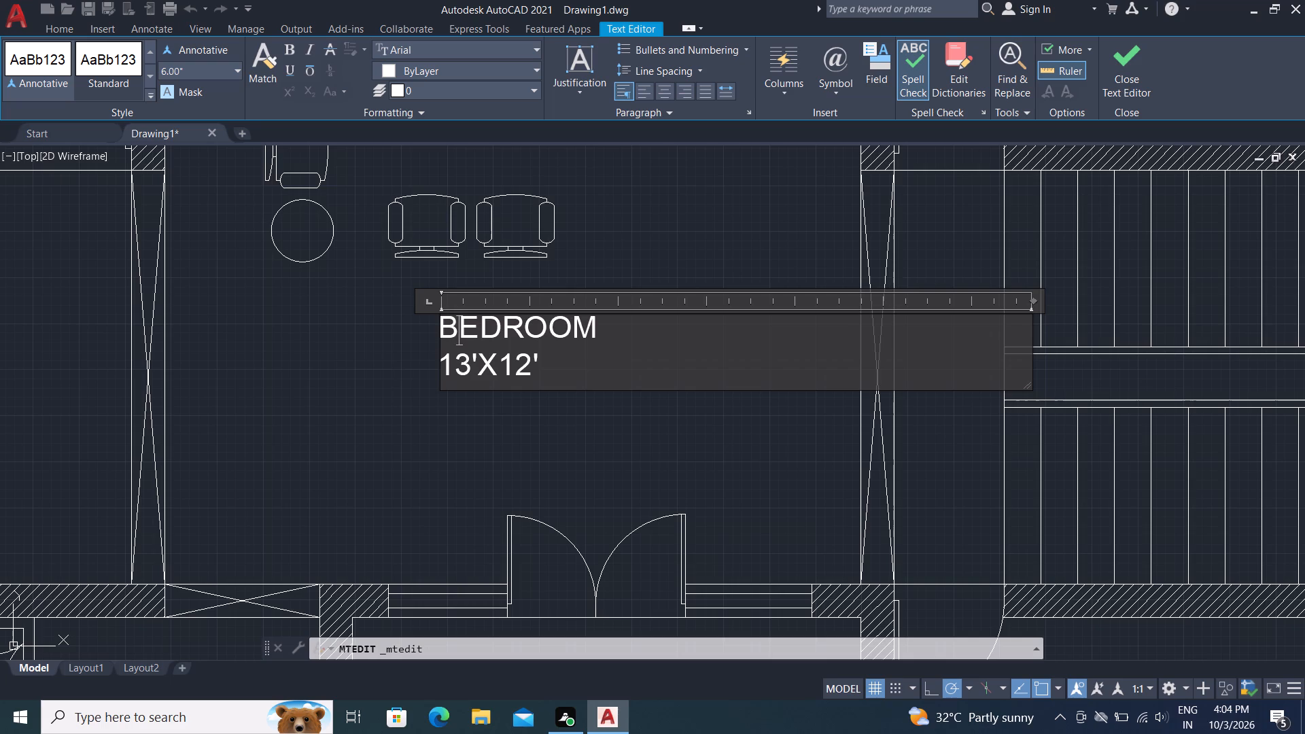
click(606, 323)
key(Delete)
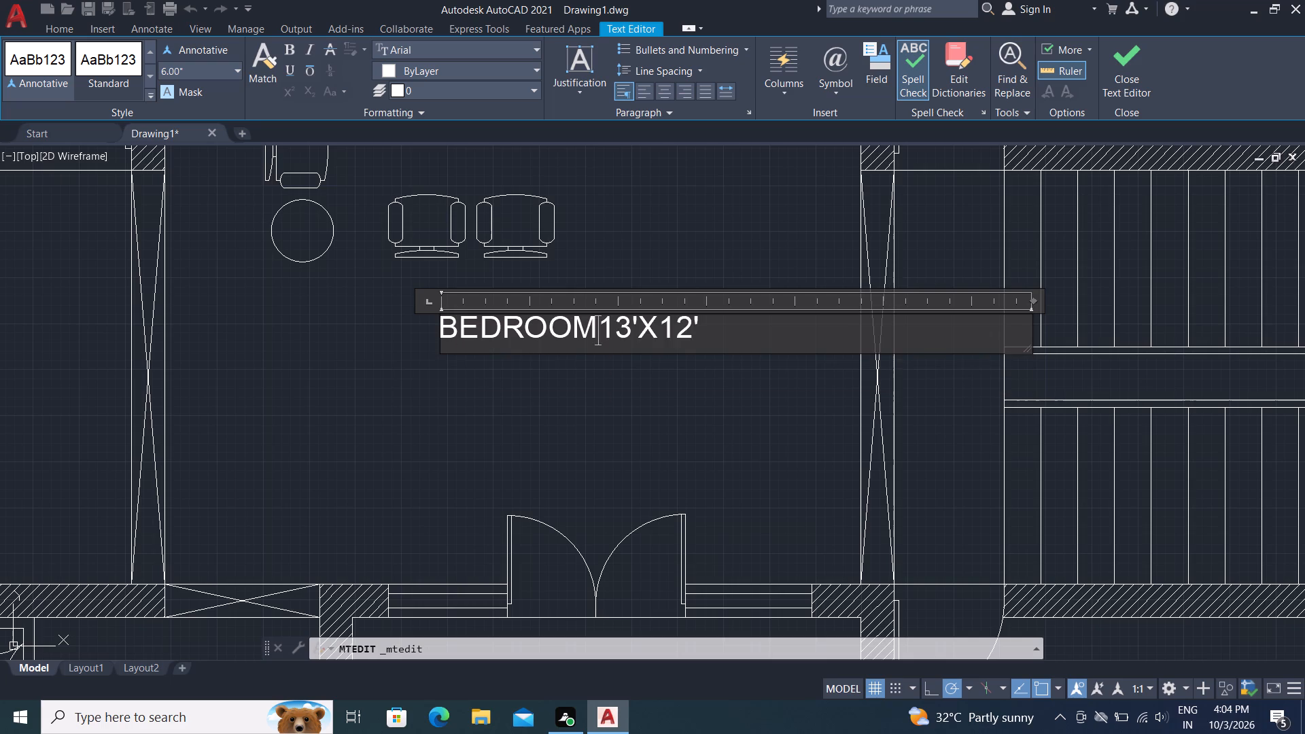
key(BackSpace)
key(BackSpace)
key(BackSpace)
key(BackSpace)
key(BackSpace)
key(BackSpace)
key(BackSpace)
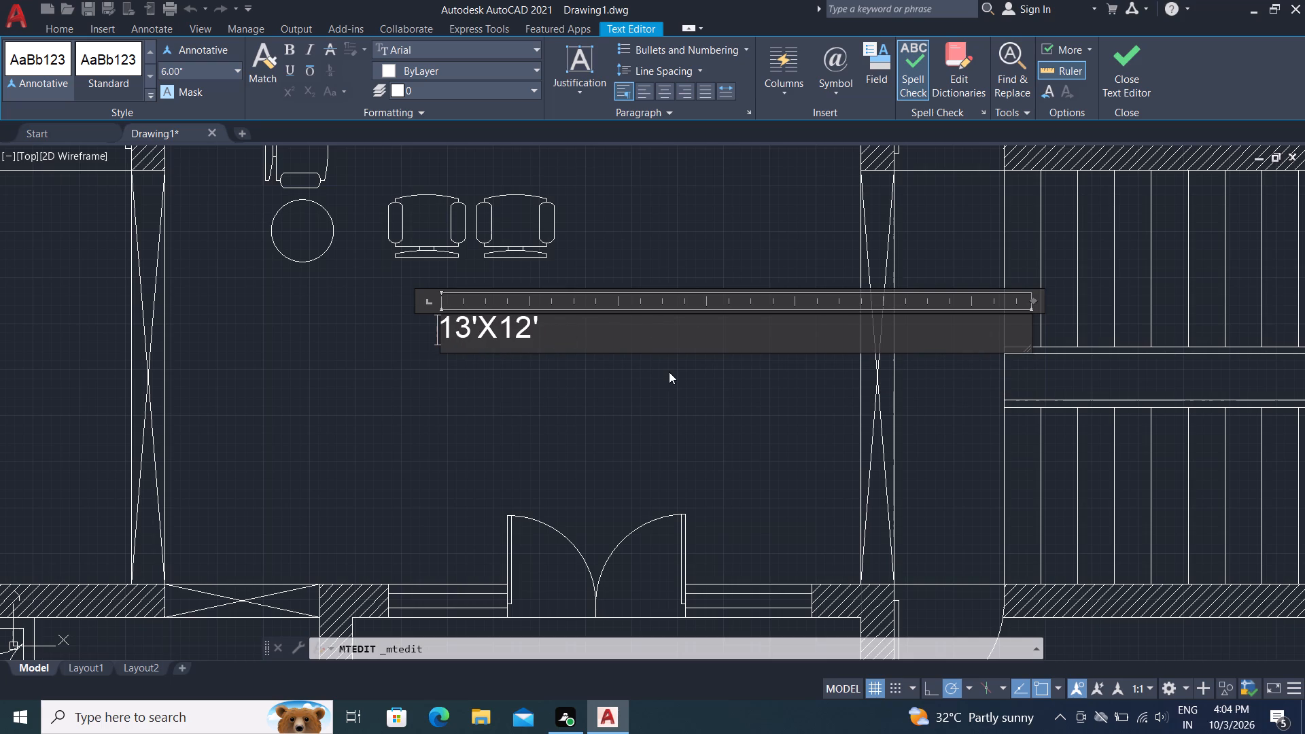
text(LIVIND)
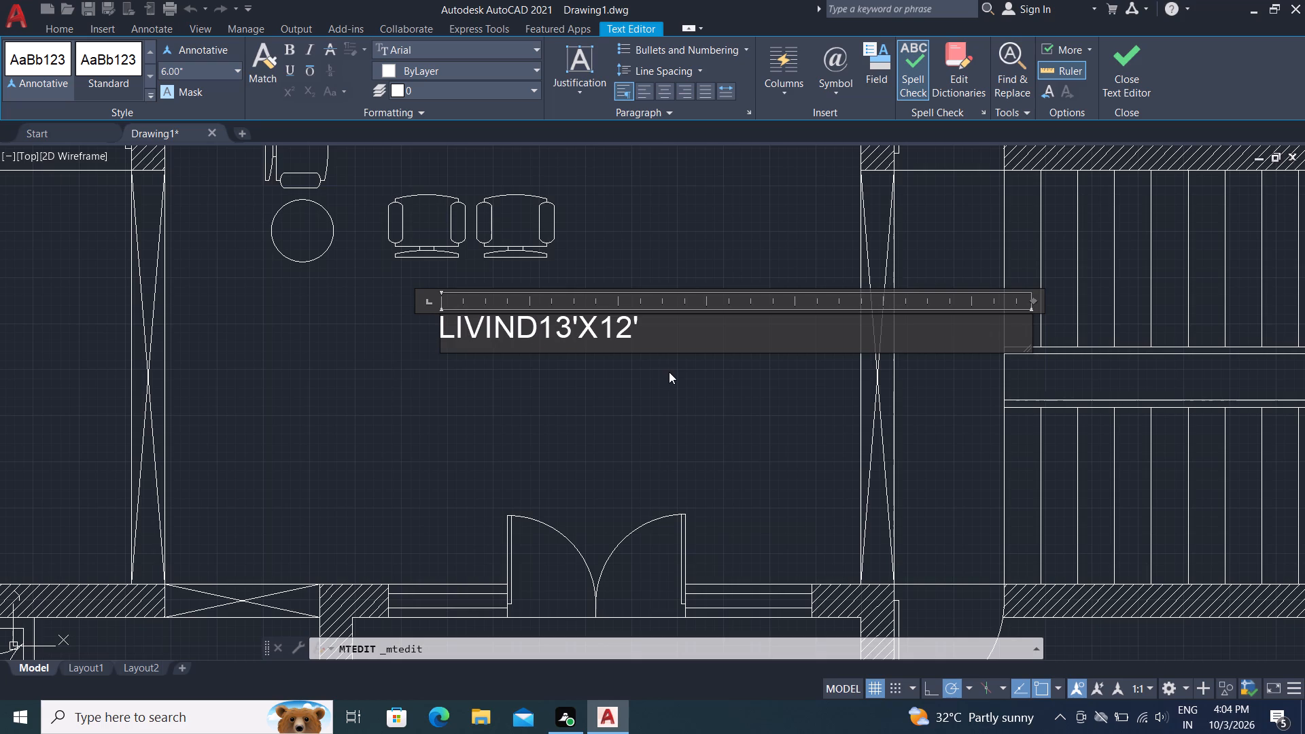
key(Return)
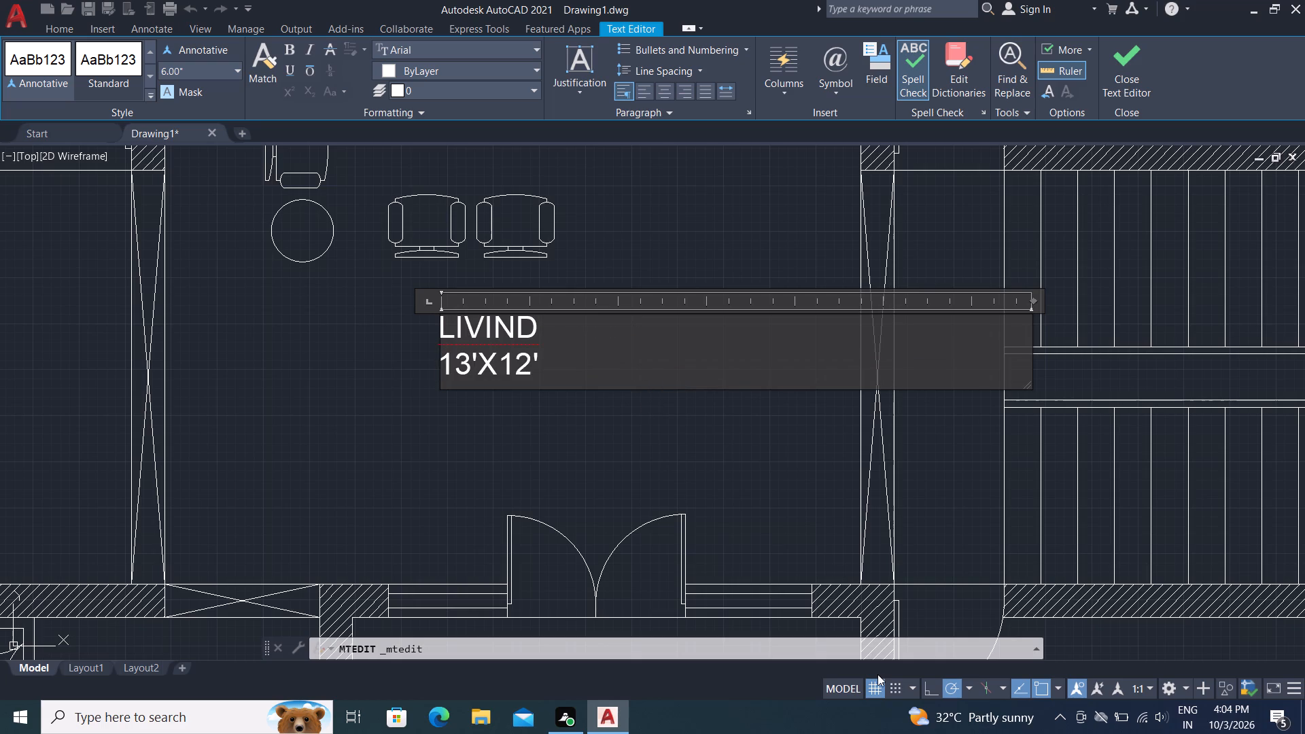
click(542, 326)
key(BackSpace)
key(g)
Change the dimension line of the LIVING label to 15'9"X21'7.5".
click(560, 372)
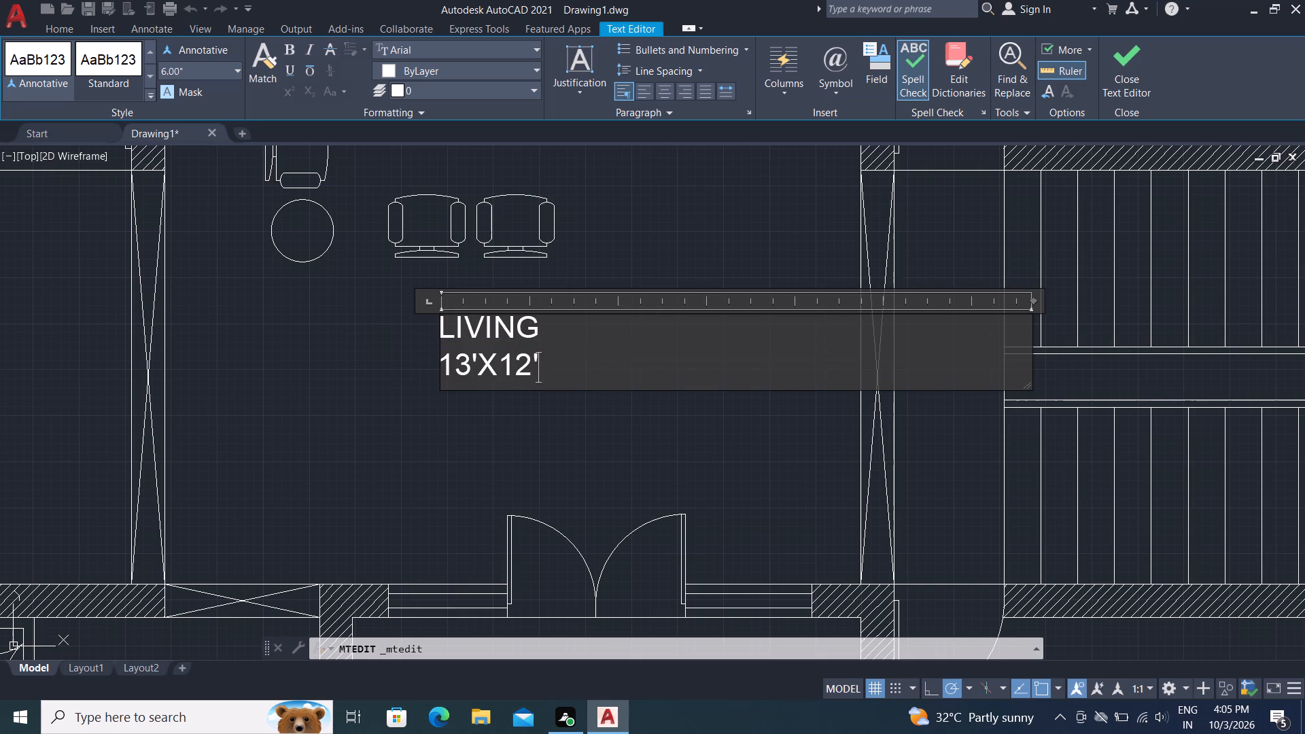
key(BackSpace)
key(BackSpace)
key(BackSpace)
key(BackSpace)
key(BackSpace)
key(BackSpace)
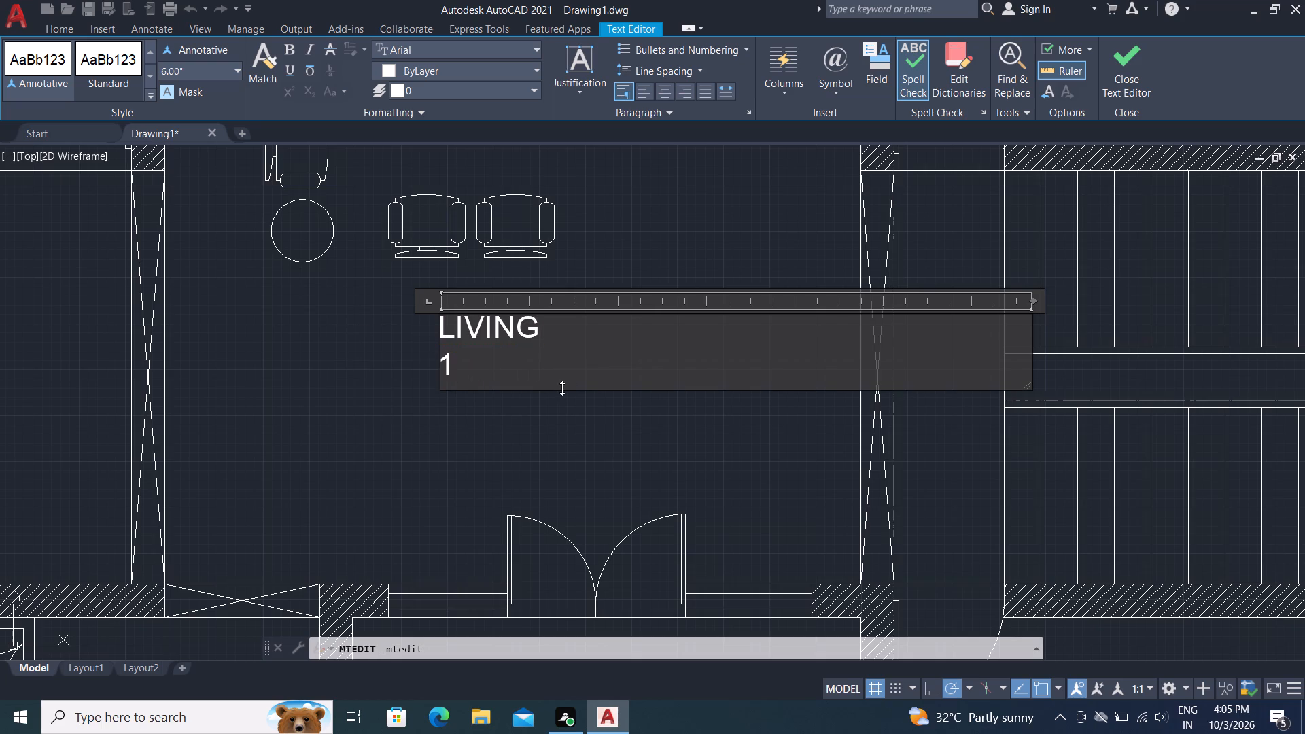
text(5'6)
key(BackSpace)
key(9)
key(shift+quotedbl)
key(x)
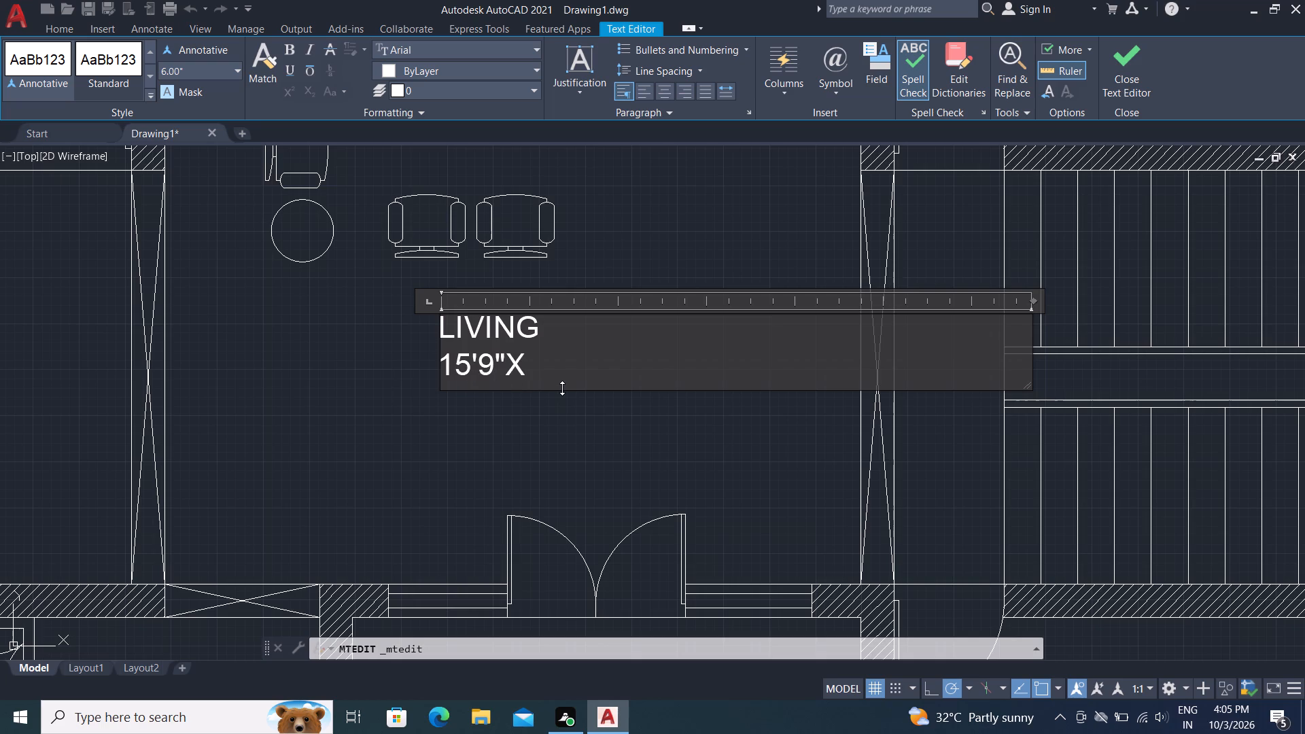
text(21)
key(apostrophe)
key(7)
text(.5")
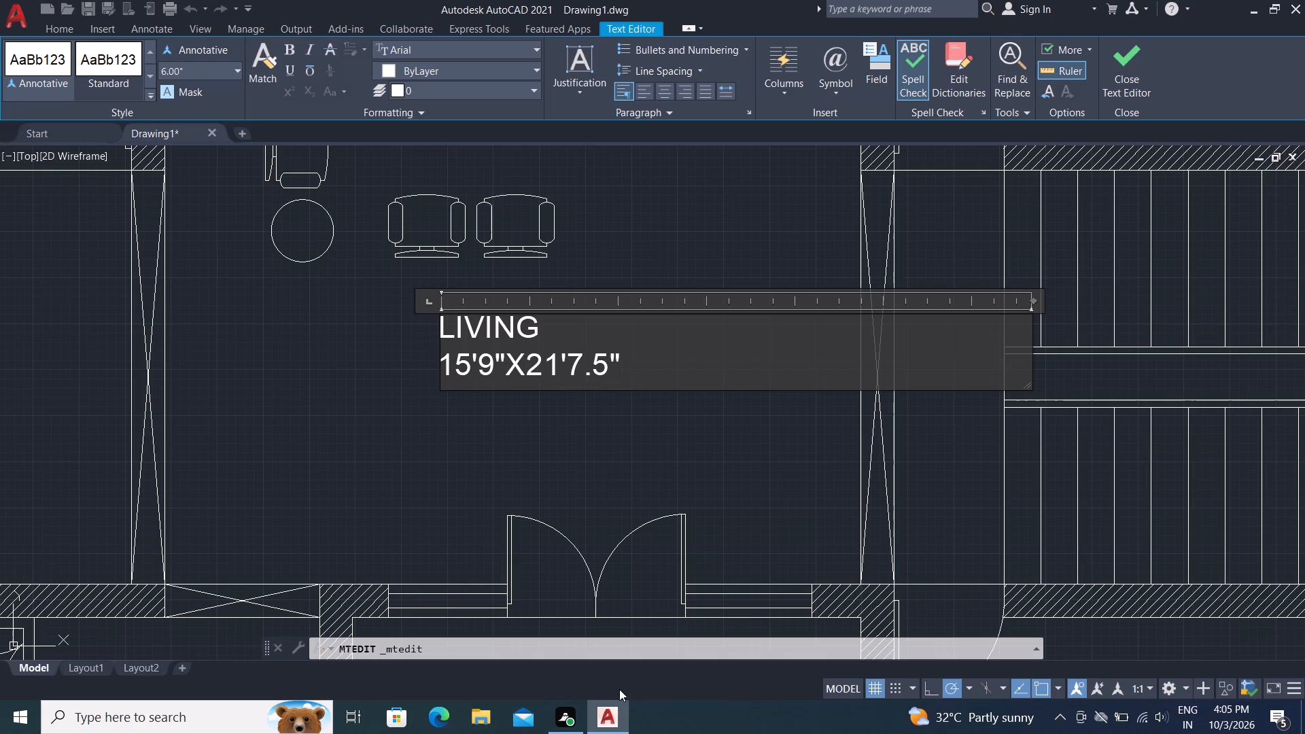
key(Return)
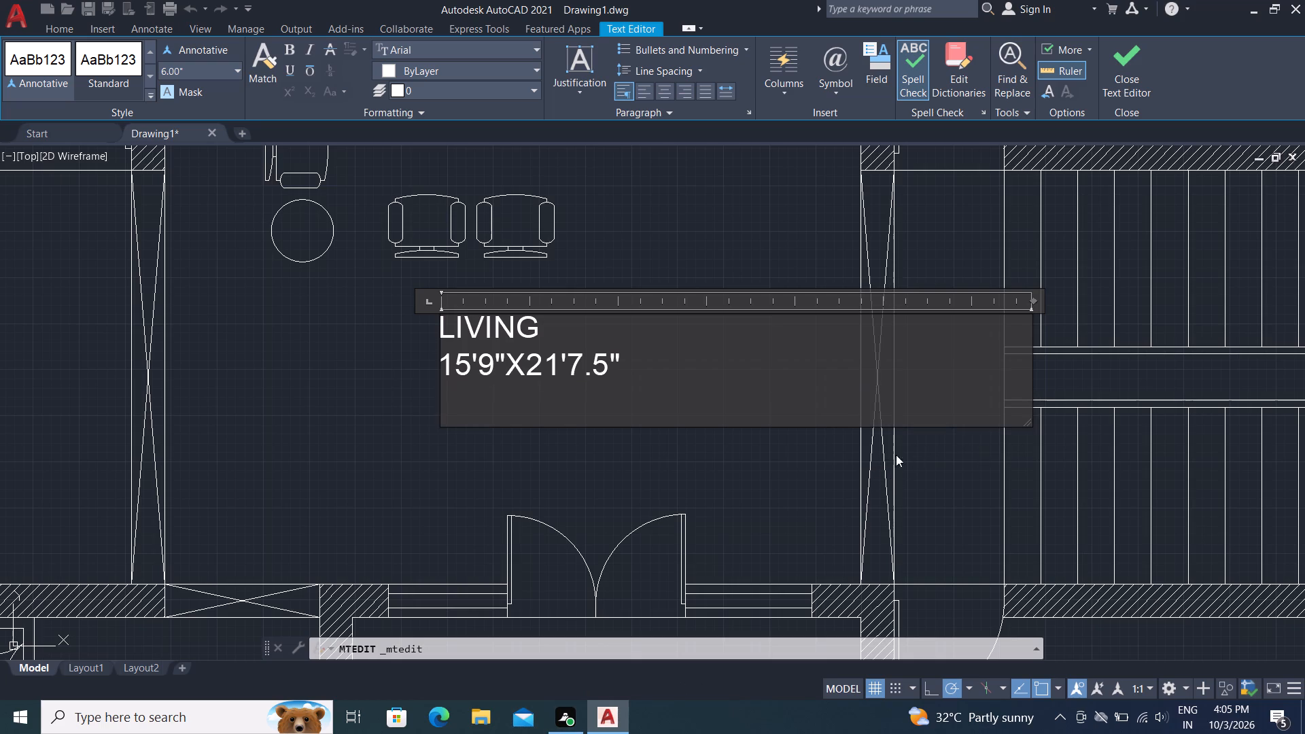
click(772, 478)
Copy the LIVING label into the small room west of the central hall, beside its door swing.
scroll(546, 347, down, 1)
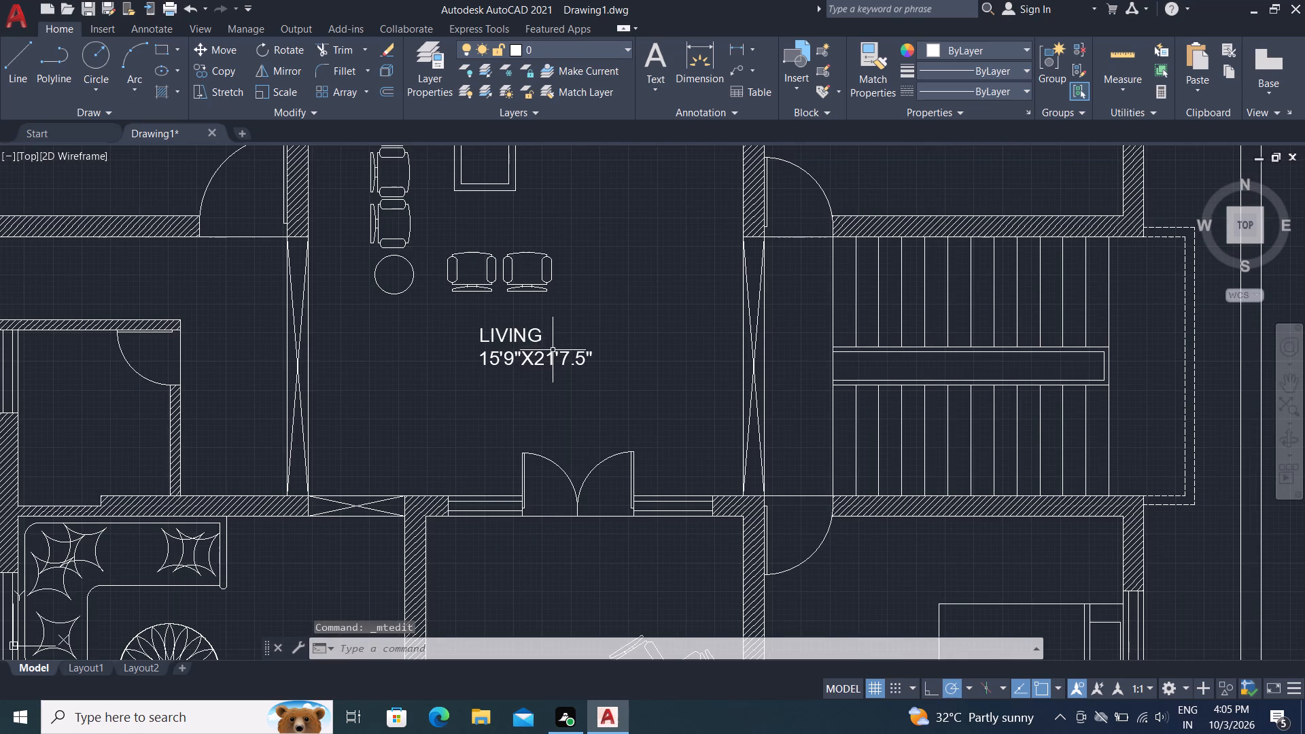
middle_drag(493, 355, 728, 352)
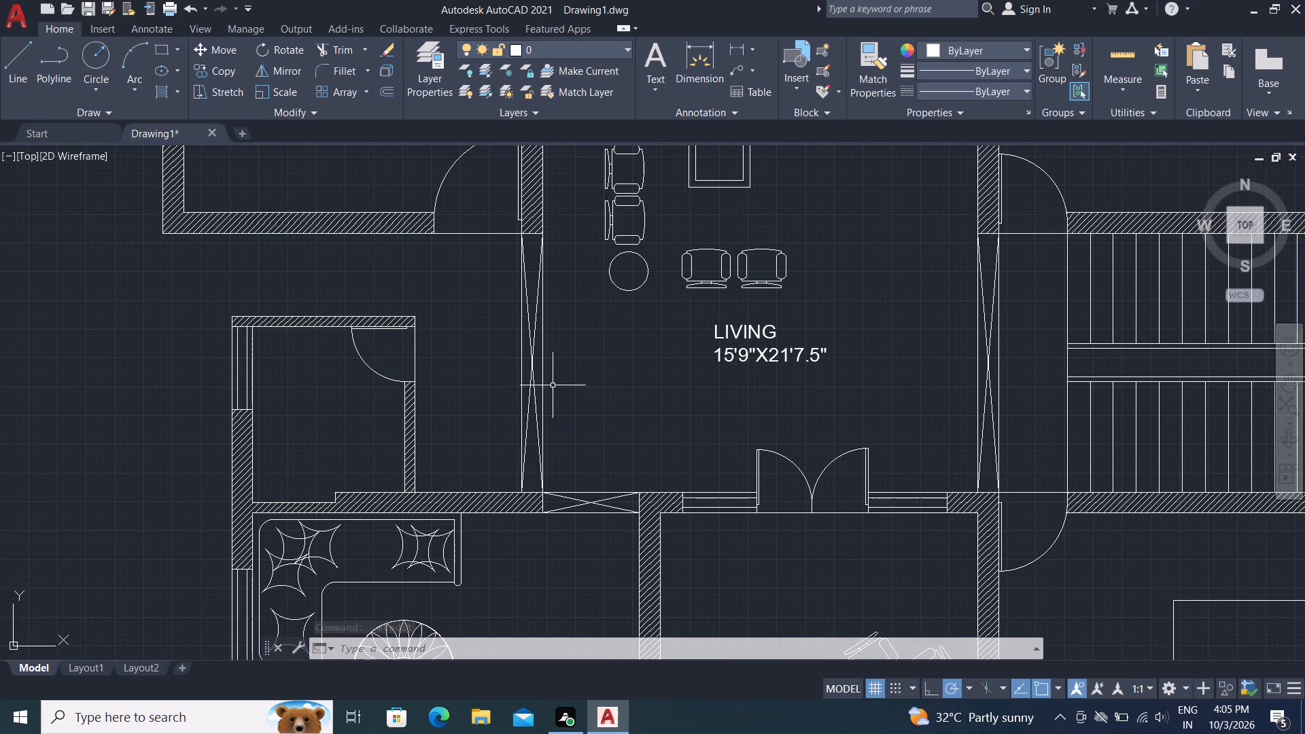
key(c)
key(o)
key(space)
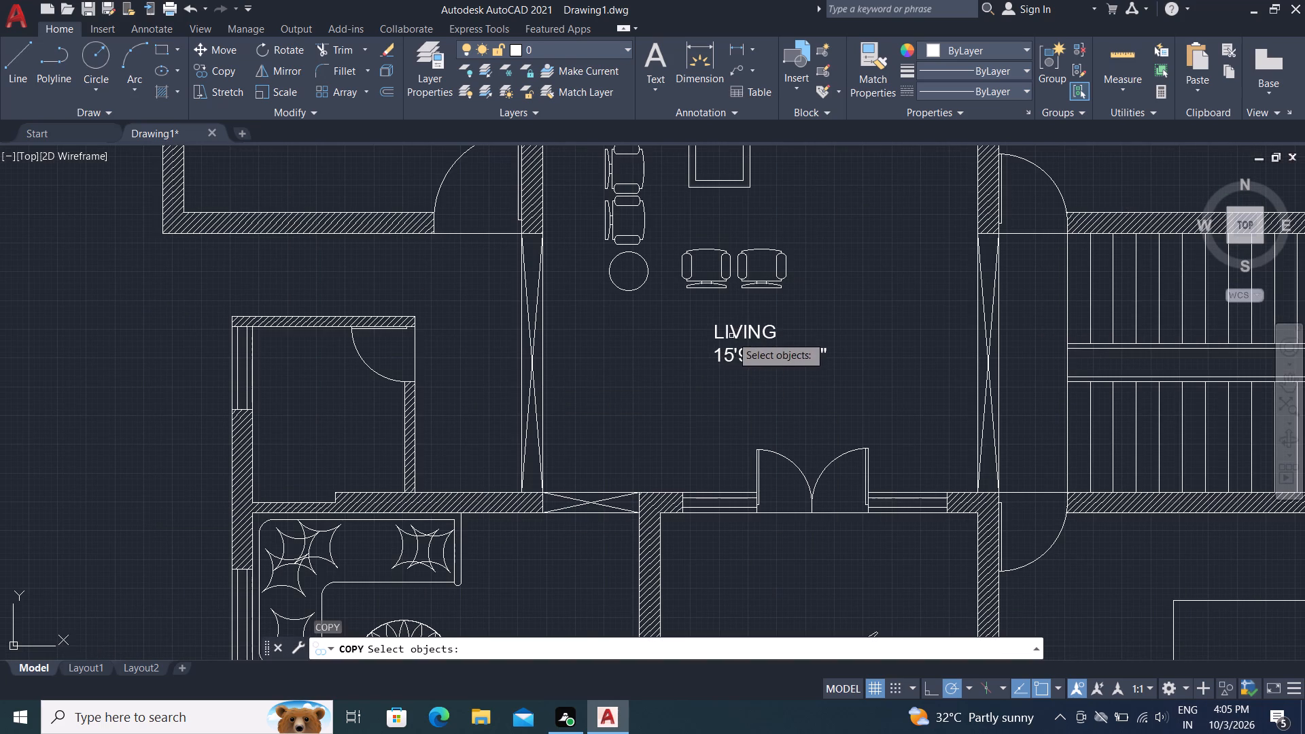
click(731, 335)
right_click(728, 335)
click(728, 335)
middle_drag(406, 408, 432, 402)
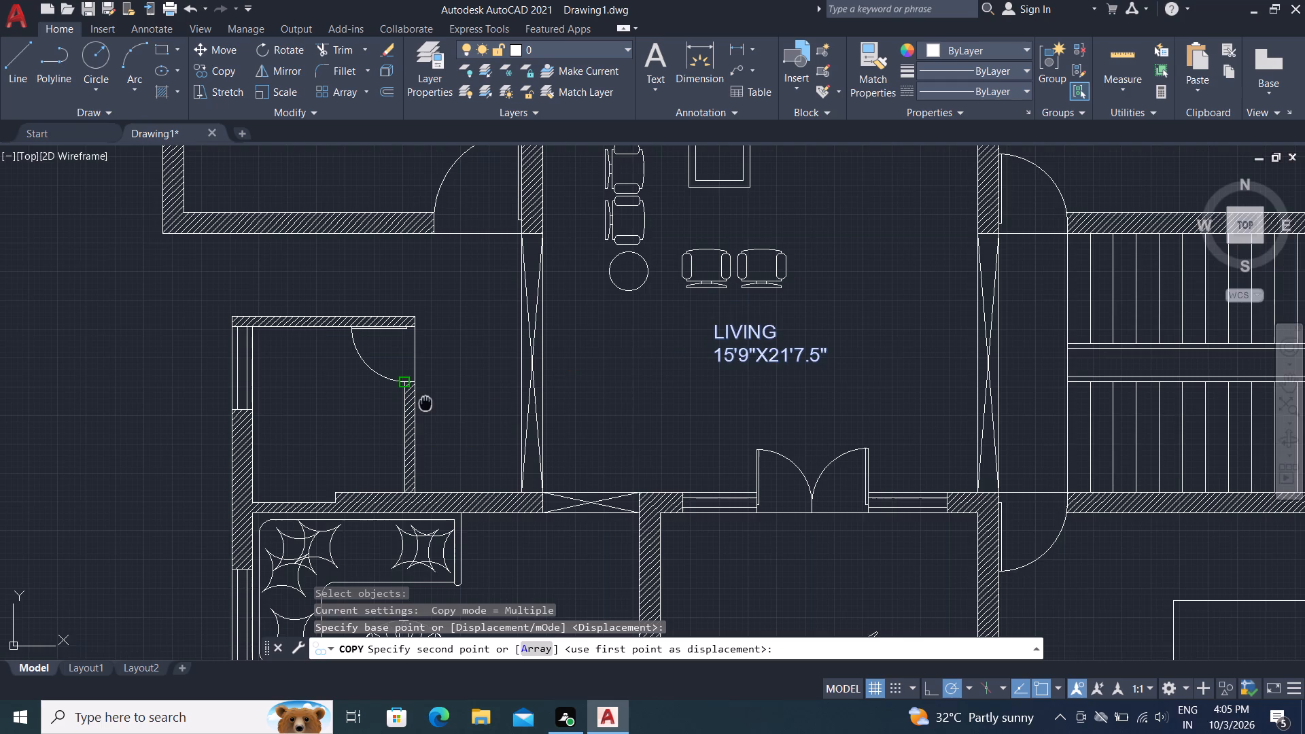
middle_drag(432, 402, 527, 397)
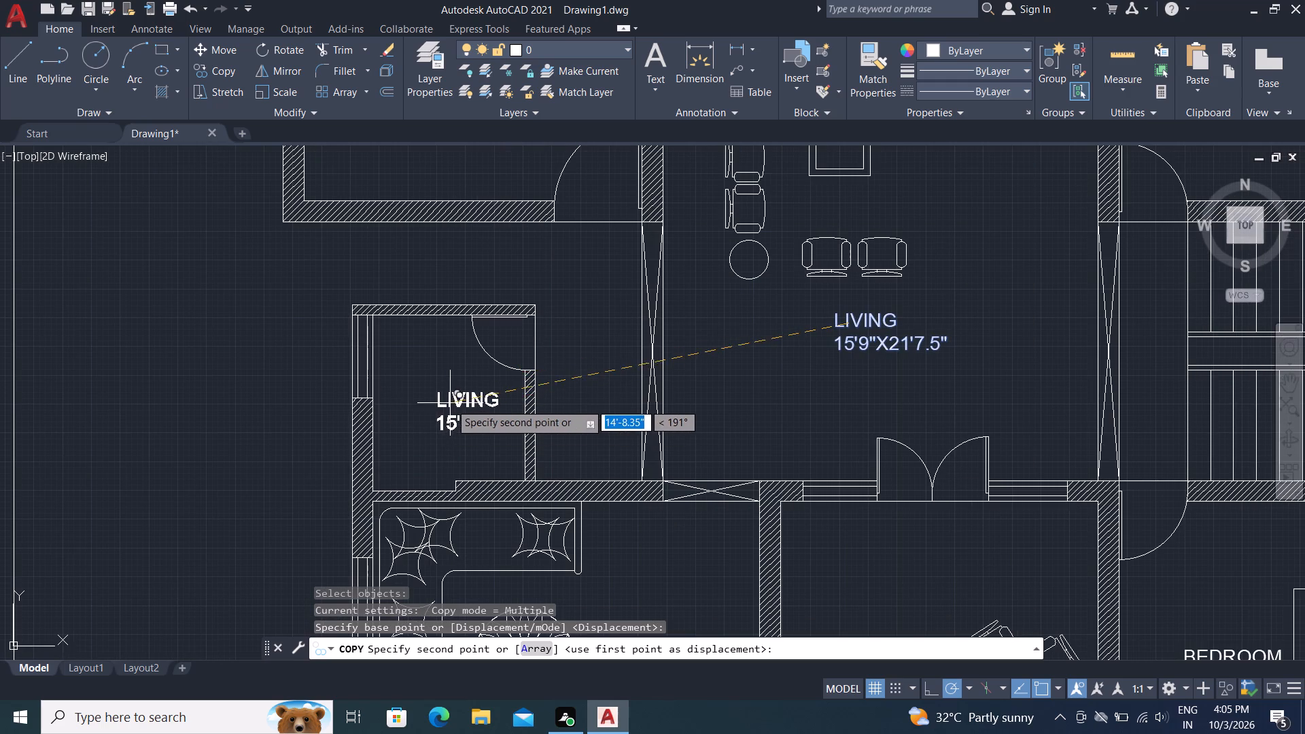
scroll(450, 403, up, 2)
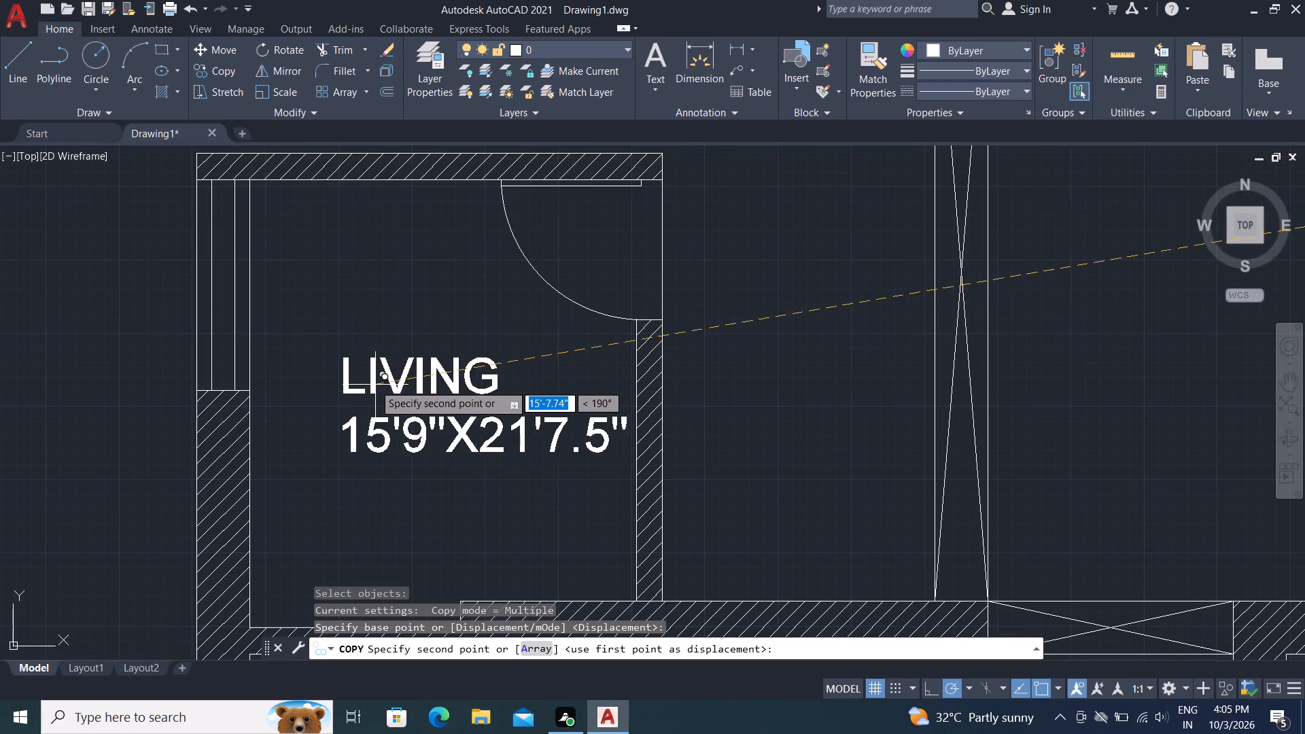
click(379, 323)
key(Escape)
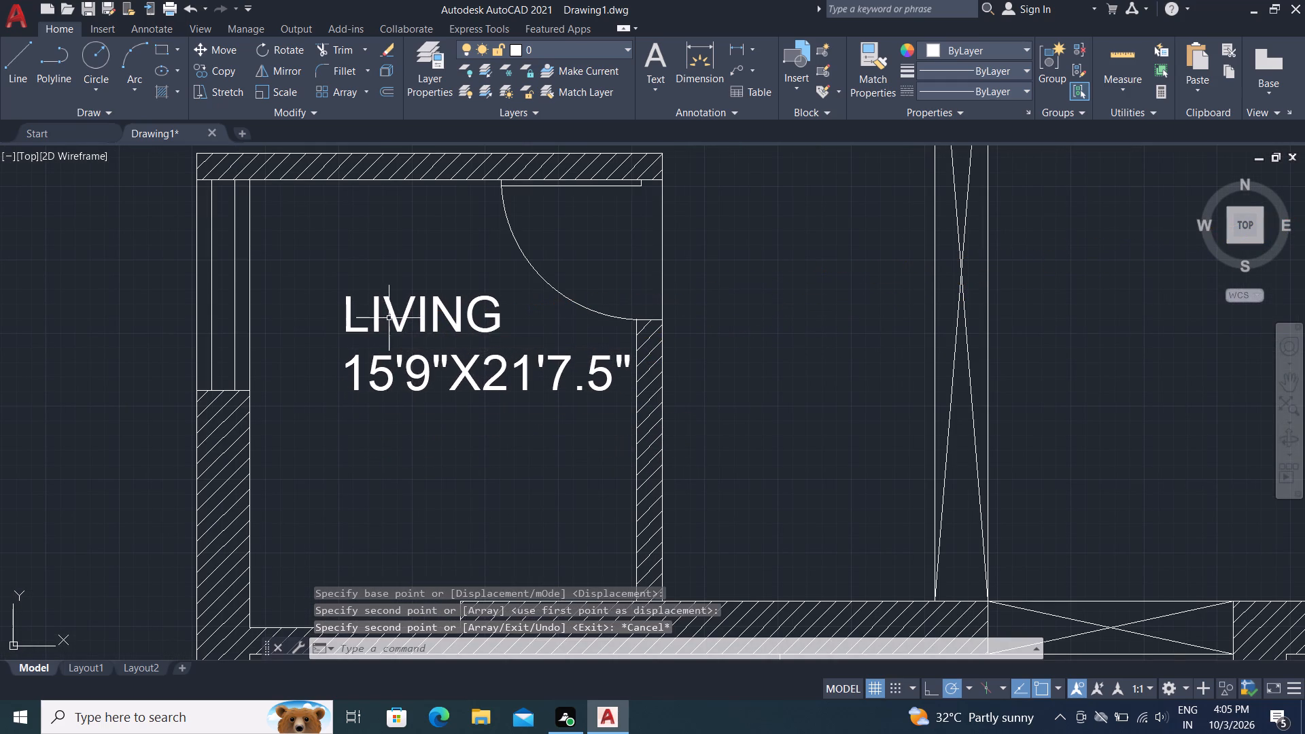
Change the name line of the label in the small west room to TOILET.
double_click(392, 317)
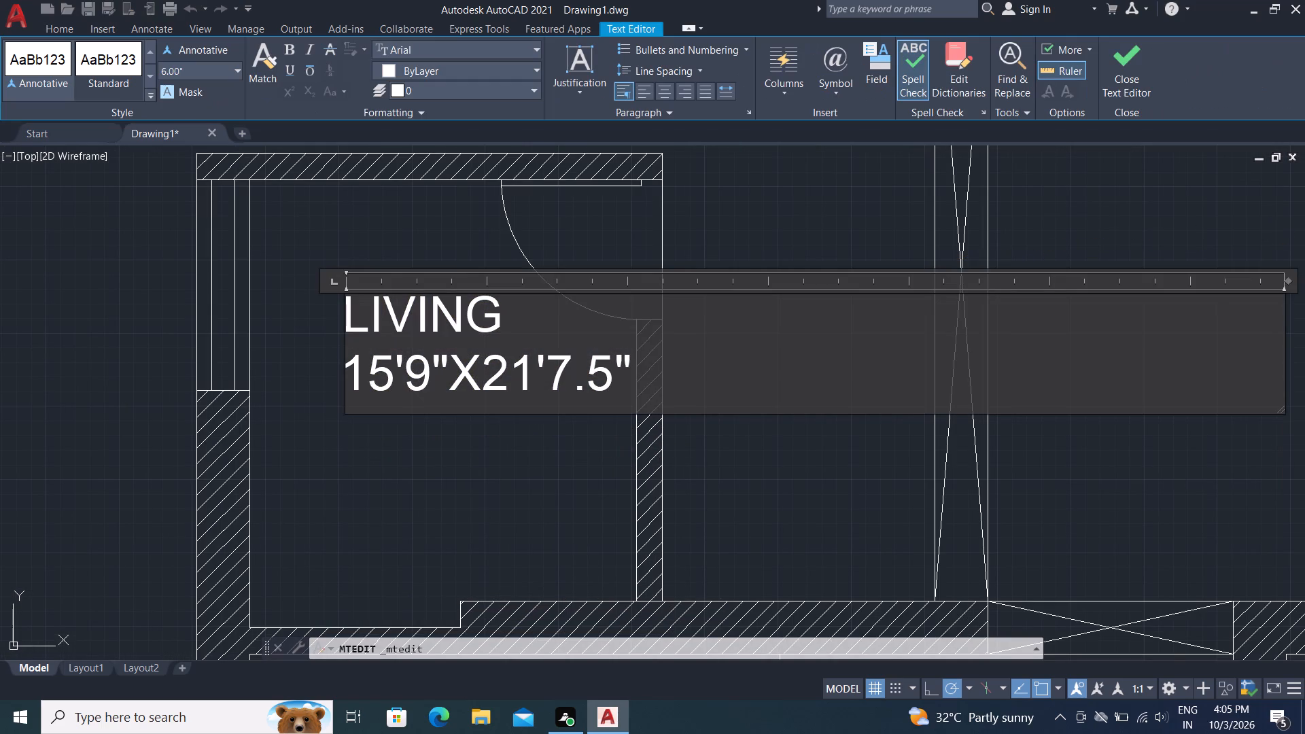
click(529, 321)
key(BackSpace)
key(BackSpace)
key(BackSpace)
key(BackSpace)
key(BackSpace)
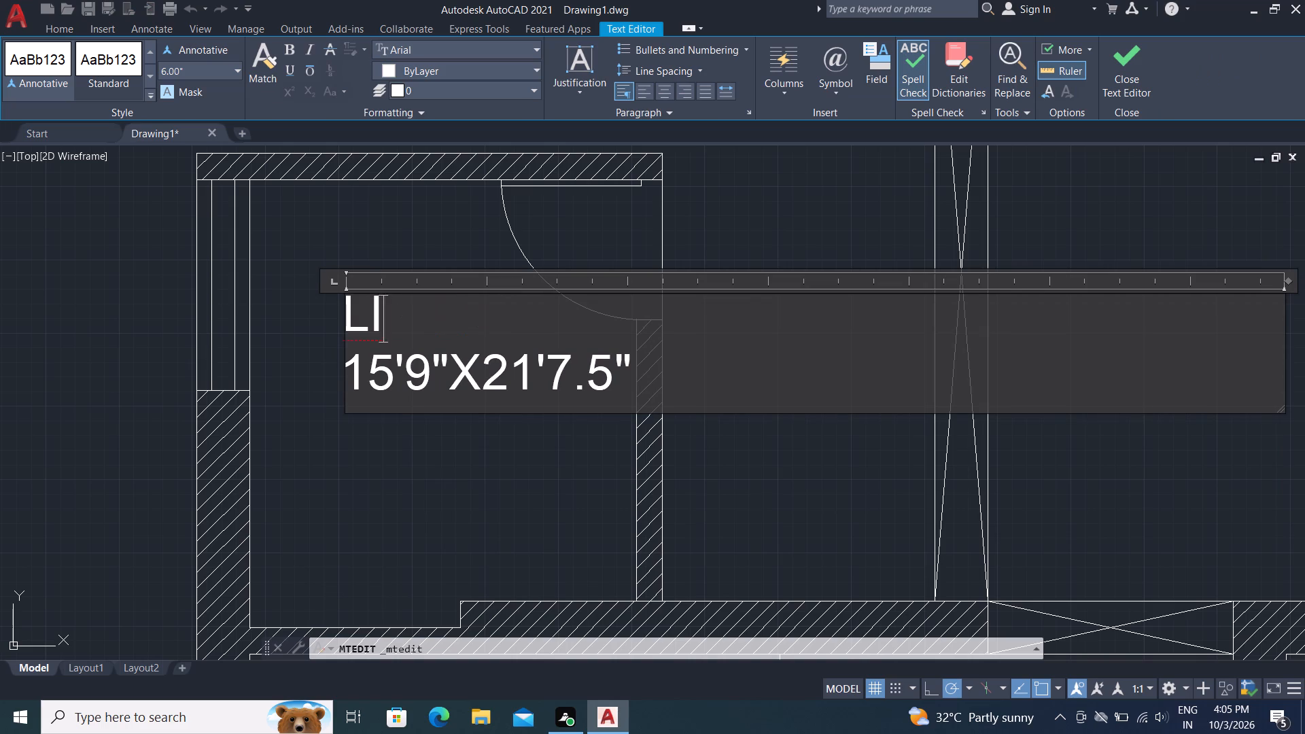
key(BackSpace)
text(TOILRT)
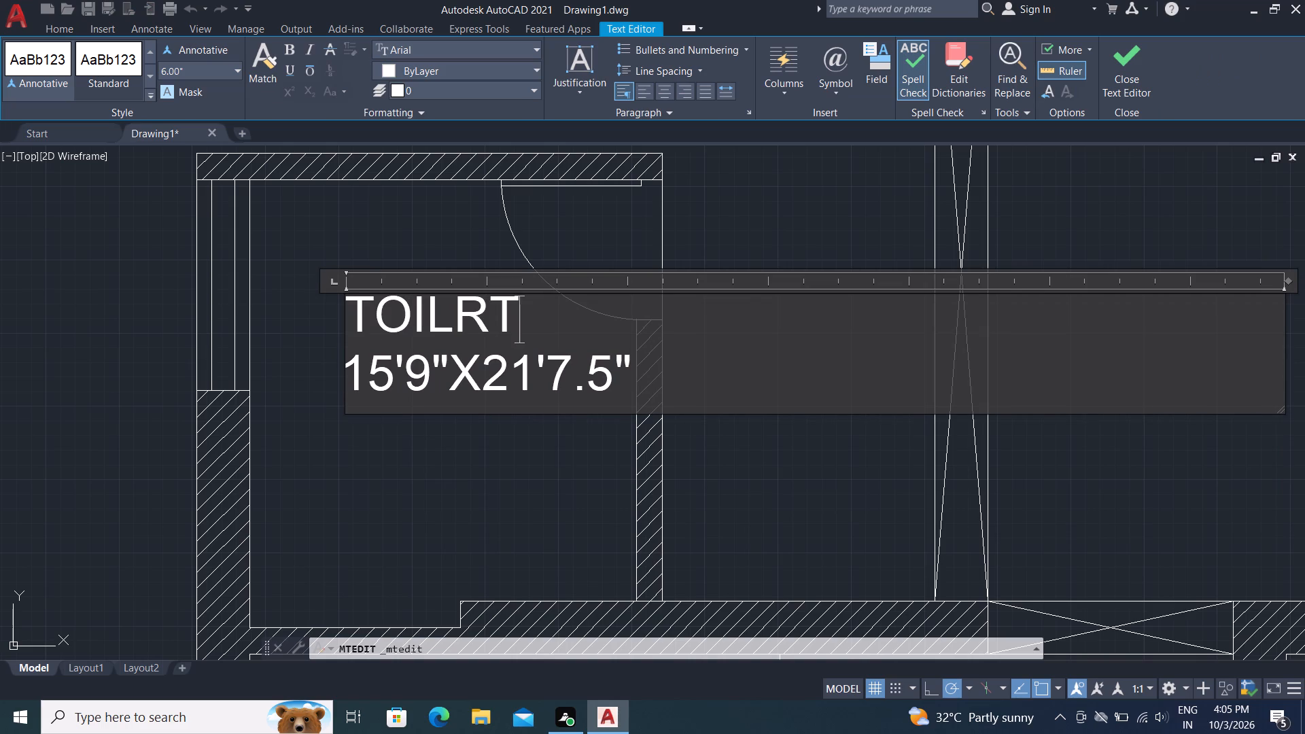
key(BackSpace)
key(BackSpace)
text(ET)
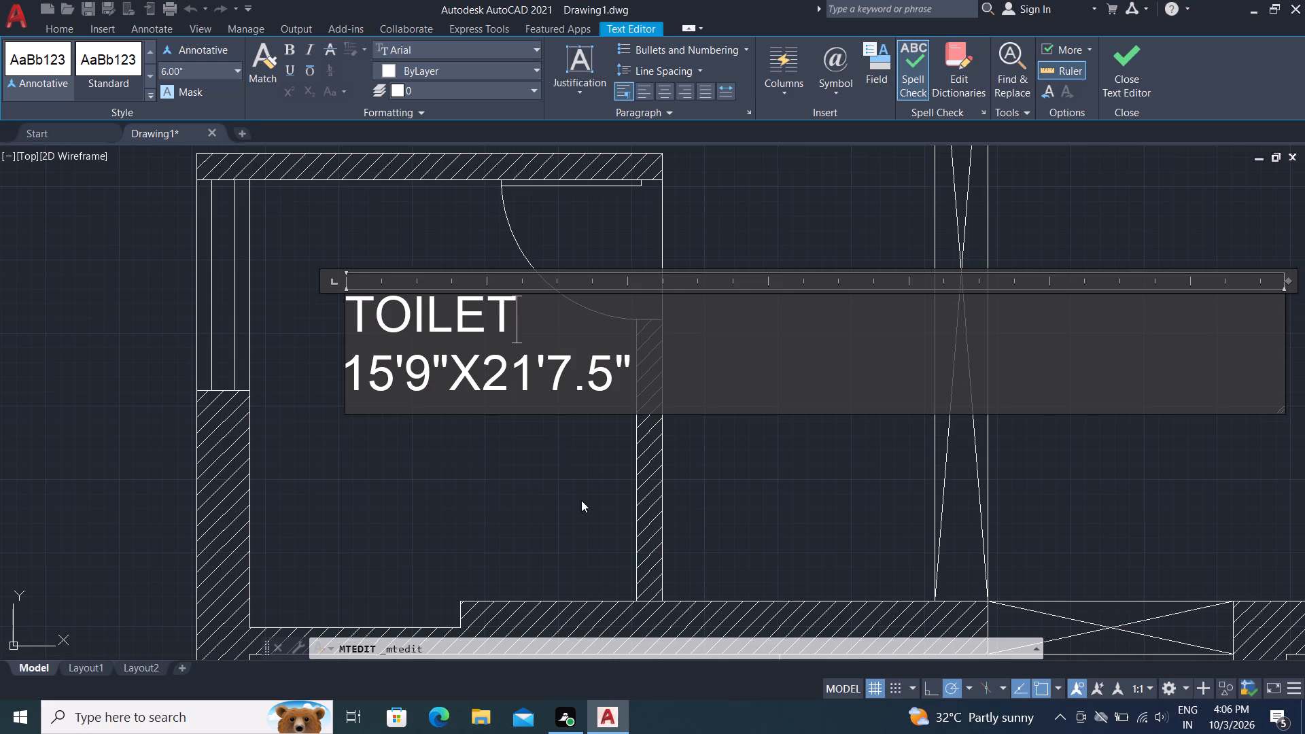
Change the dimension line of the TOILET label to 5'6"X6'4.5" and finish editing the text.
click(626, 380)
key(BackSpace)
key(BackSpace)
key(BackSpace)
key(BackSpace)
key(BackSpace)
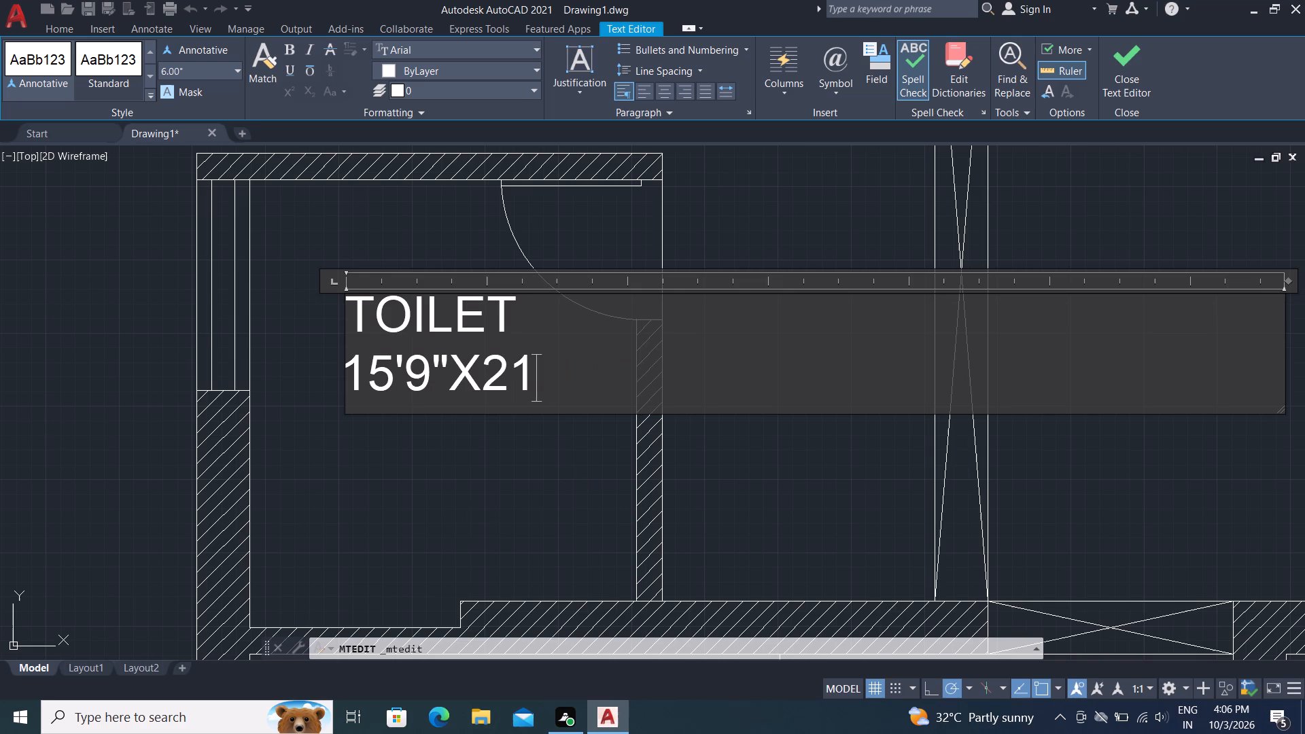
key(BackSpace)
key(BackSpace)
key(BackSpace)
key(BackSpace)
key(BackSpace)
key(BackSpace)
key(BackSpace)
key(BackSpace)
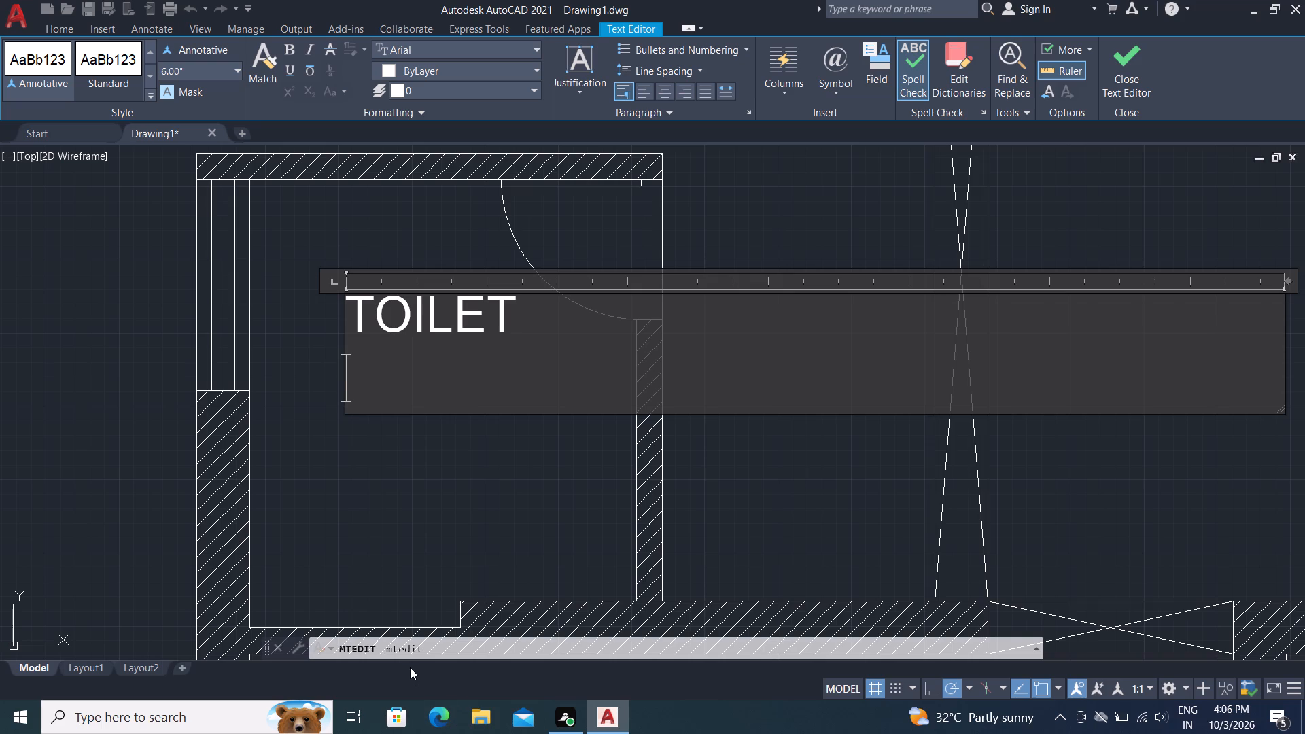
text(5'6")
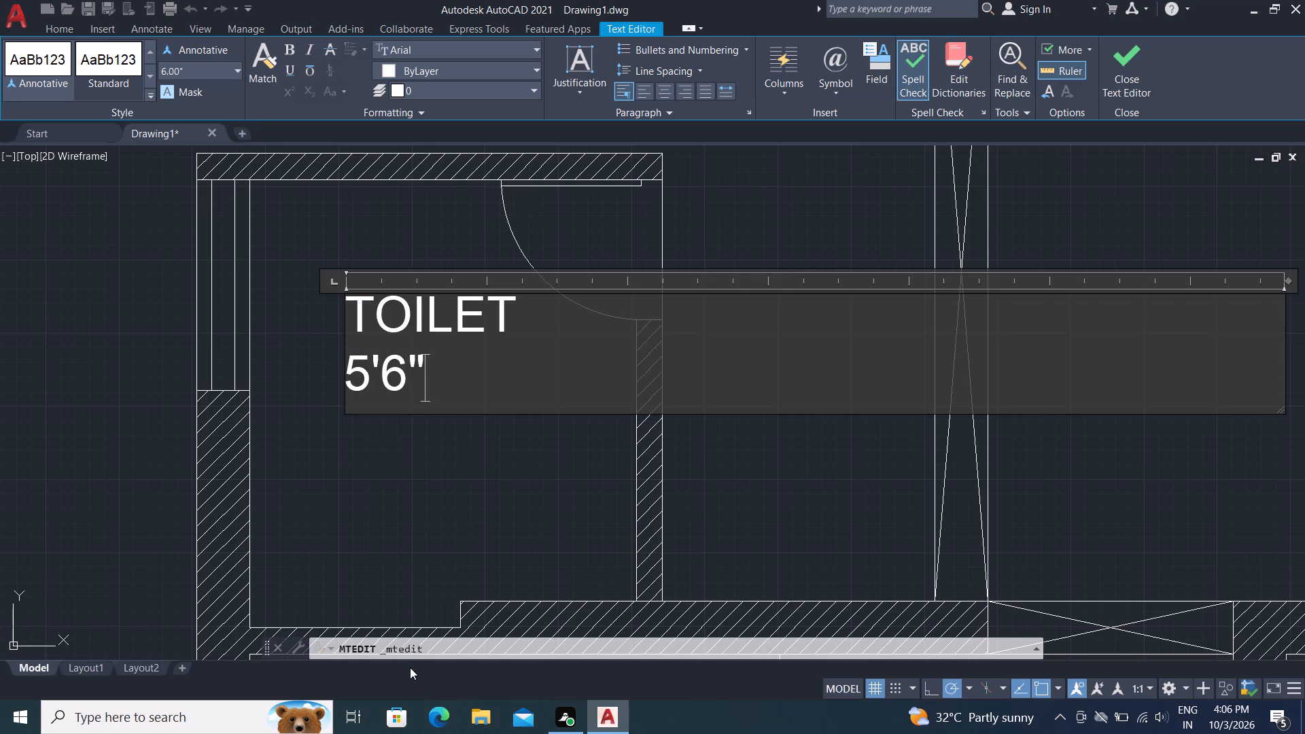
key(x)
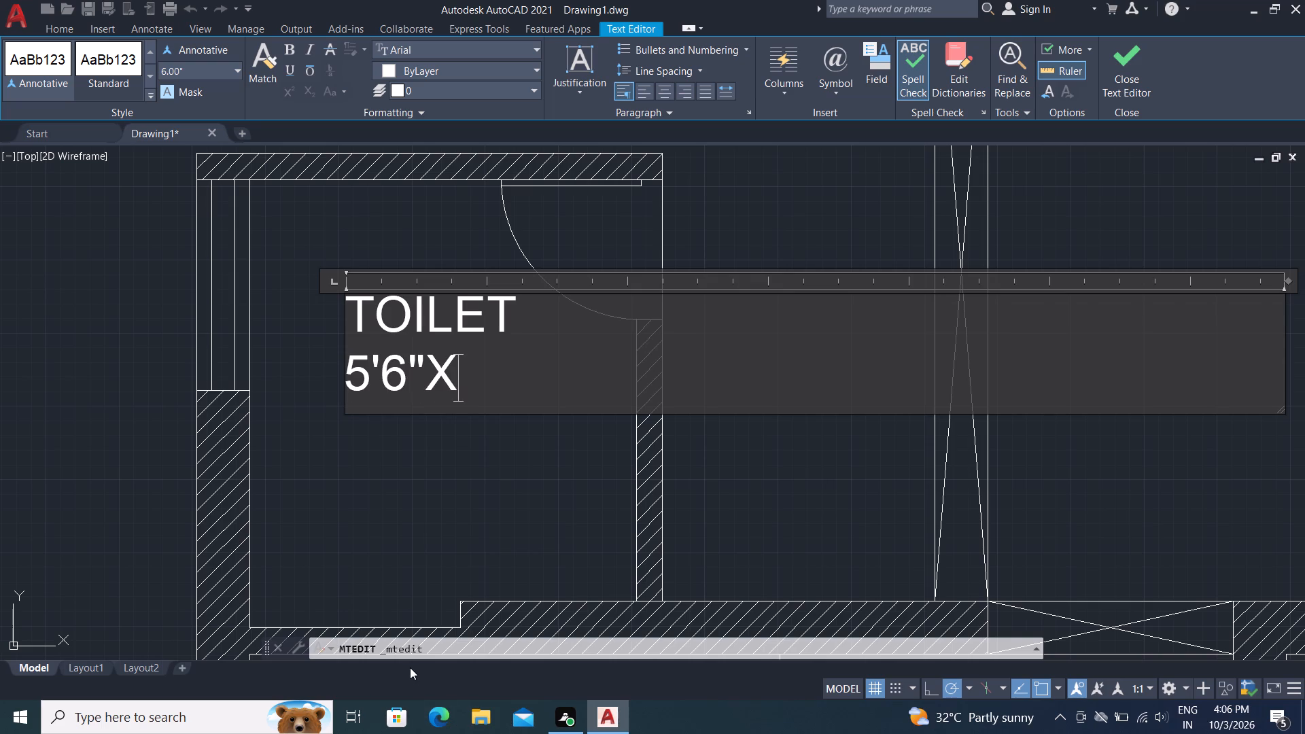
key(6)
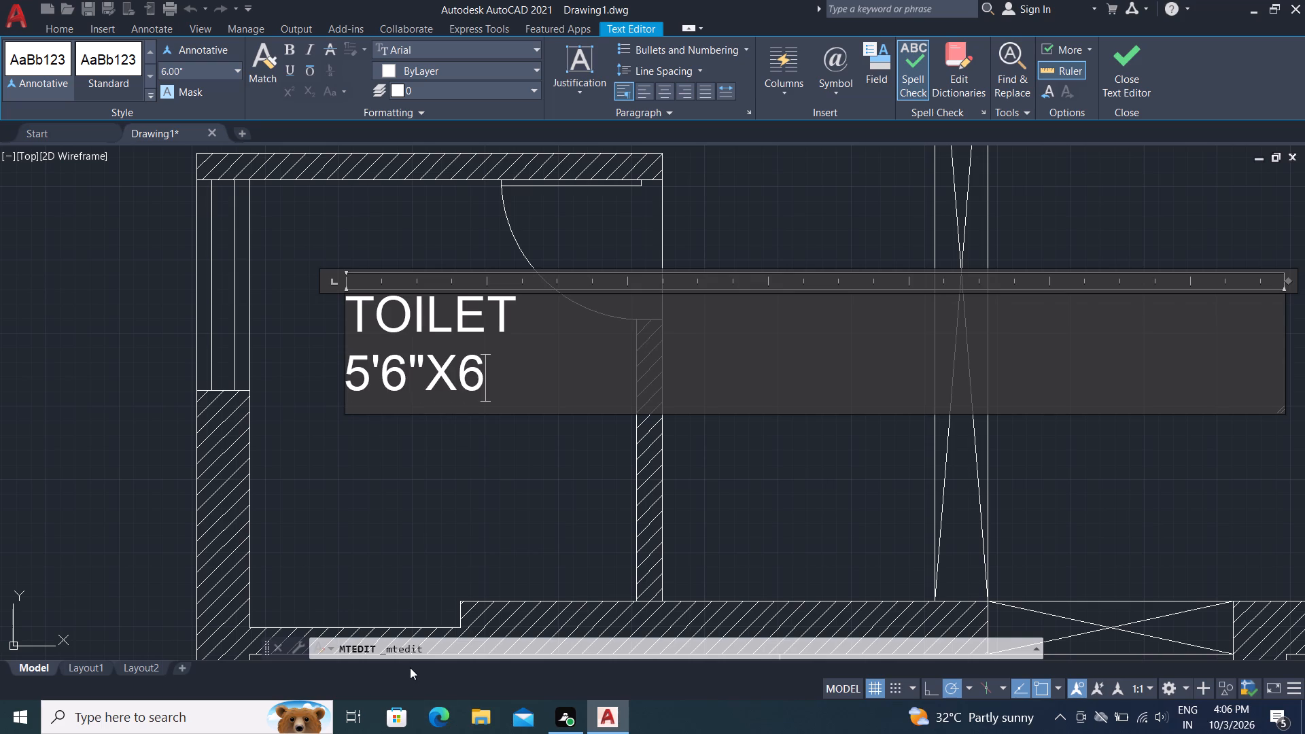
key(apostrophe)
text(4.5")
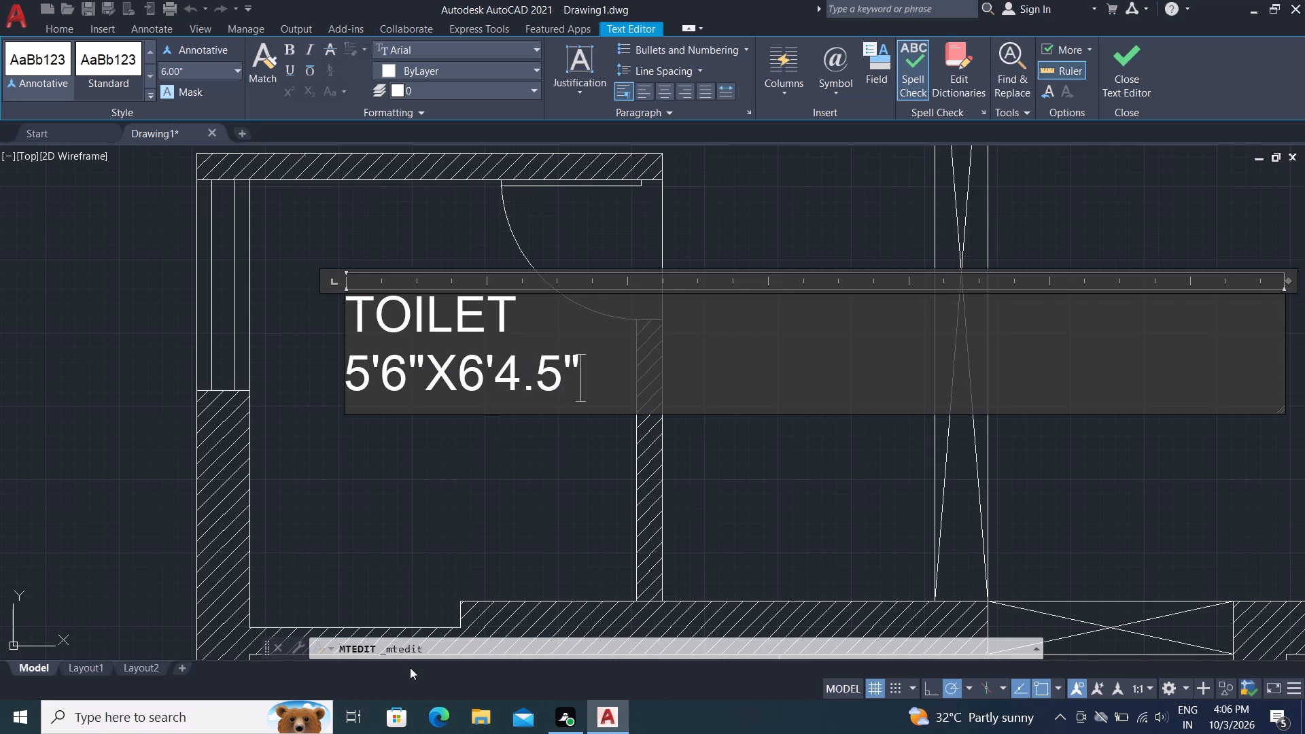
key(Return)
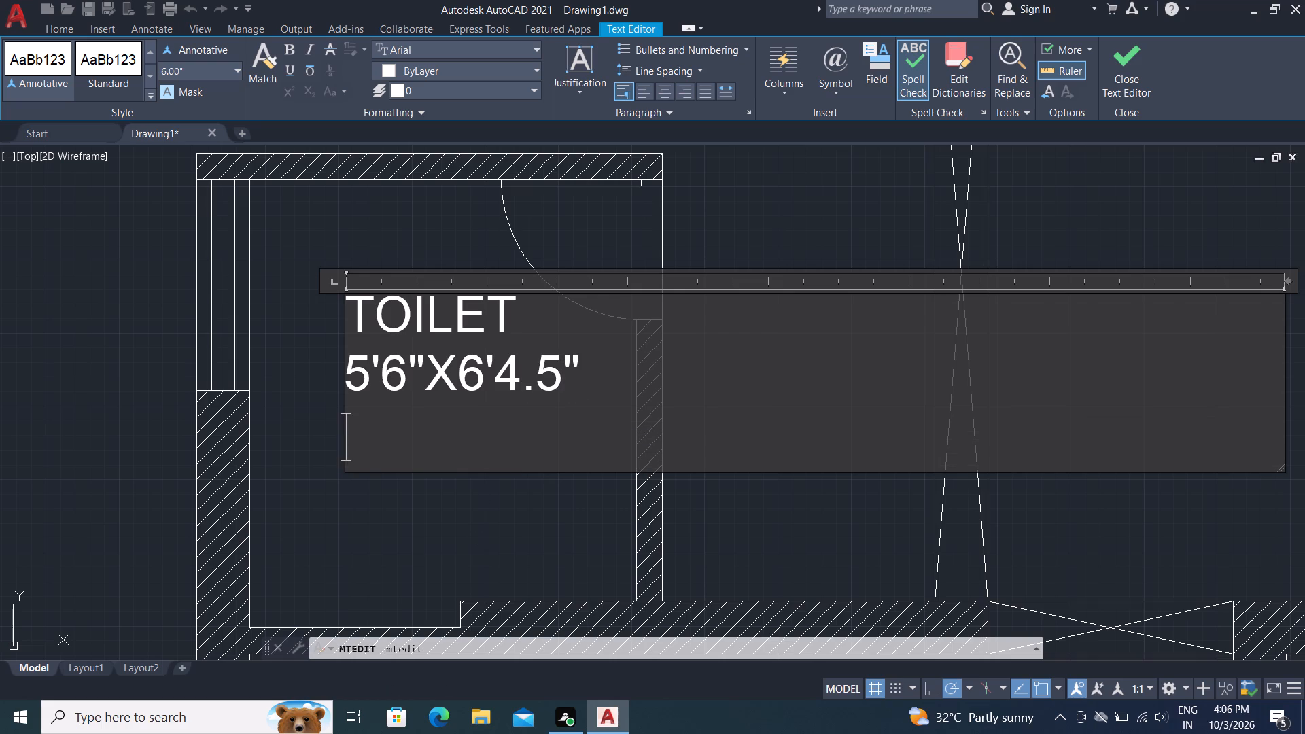
double_click(596, 362)
triple_click(590, 360)
triple_click(588, 359)
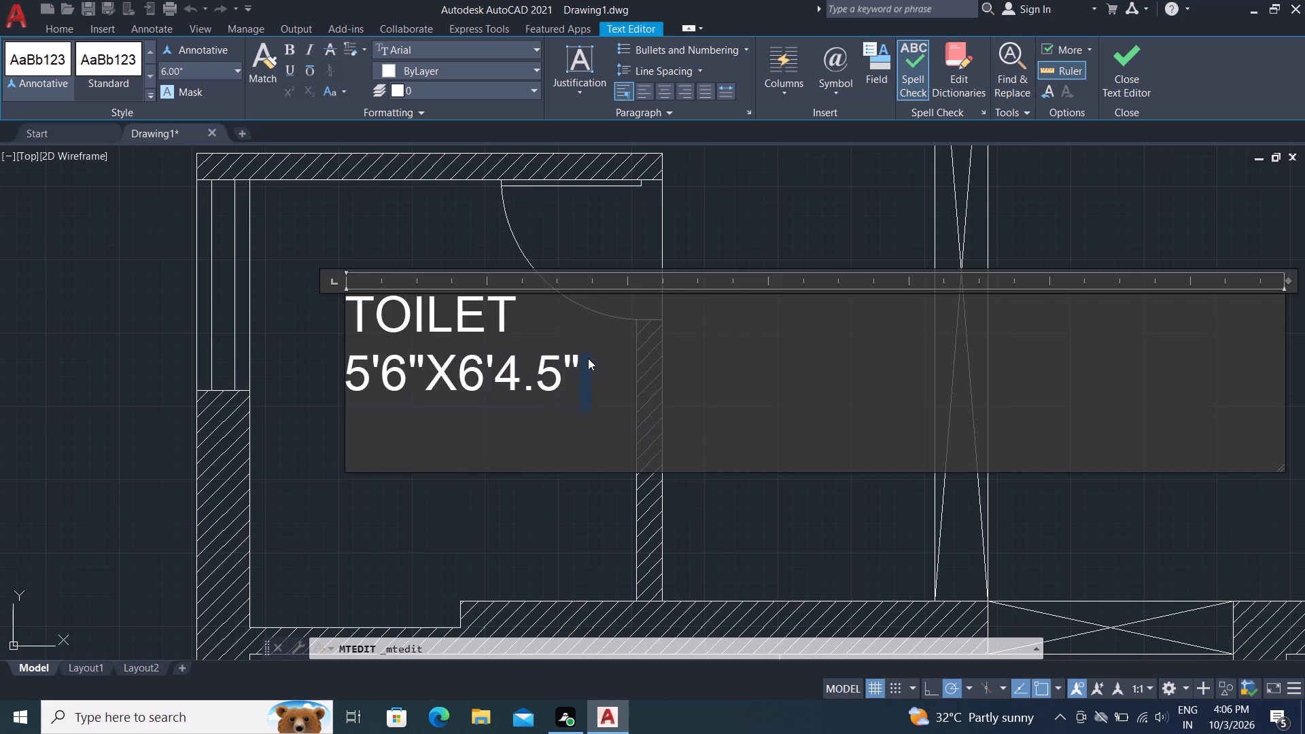
double_click(585, 357)
triple_click(579, 356)
click(579, 357)
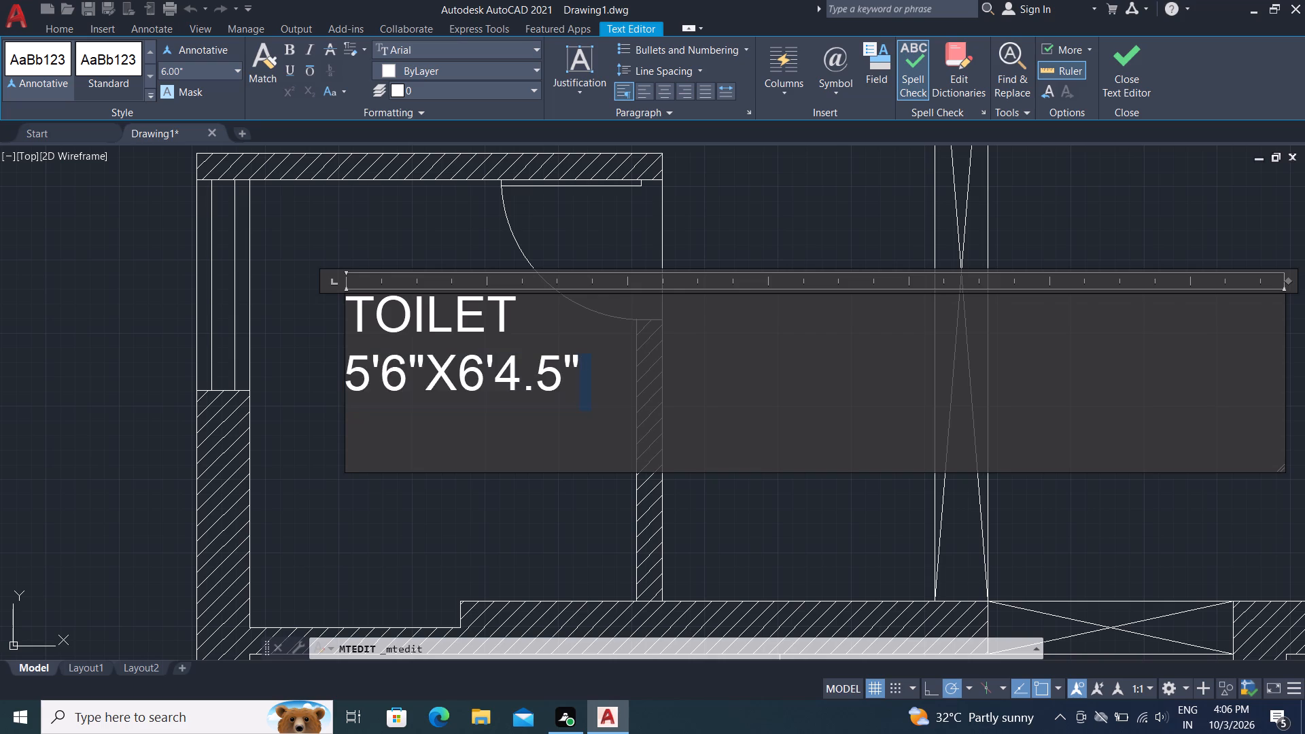
double_click(576, 357)
click(575, 358)
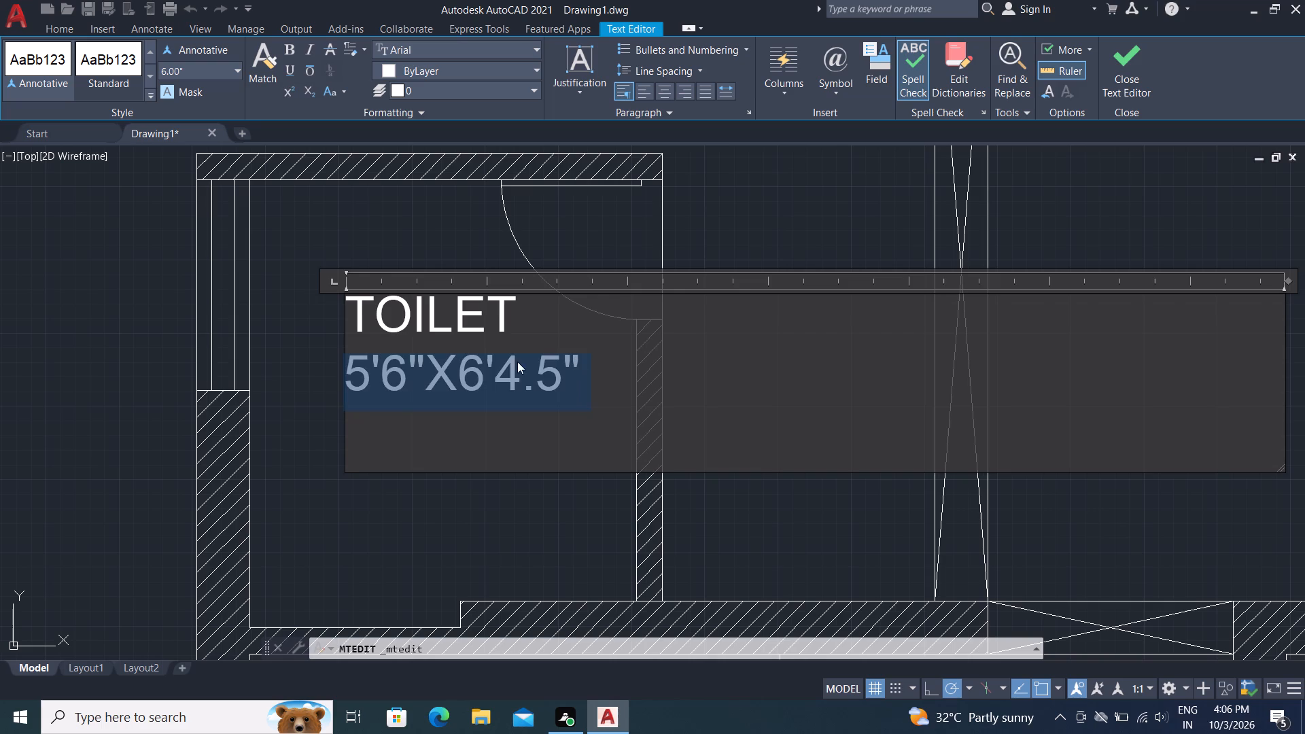
drag(407, 232, 413, 229)
Copy the BEDROOM 13'X12' label into the sofa room south of the toilet, beside the round patterned table.
scroll(498, 465, down, 2)
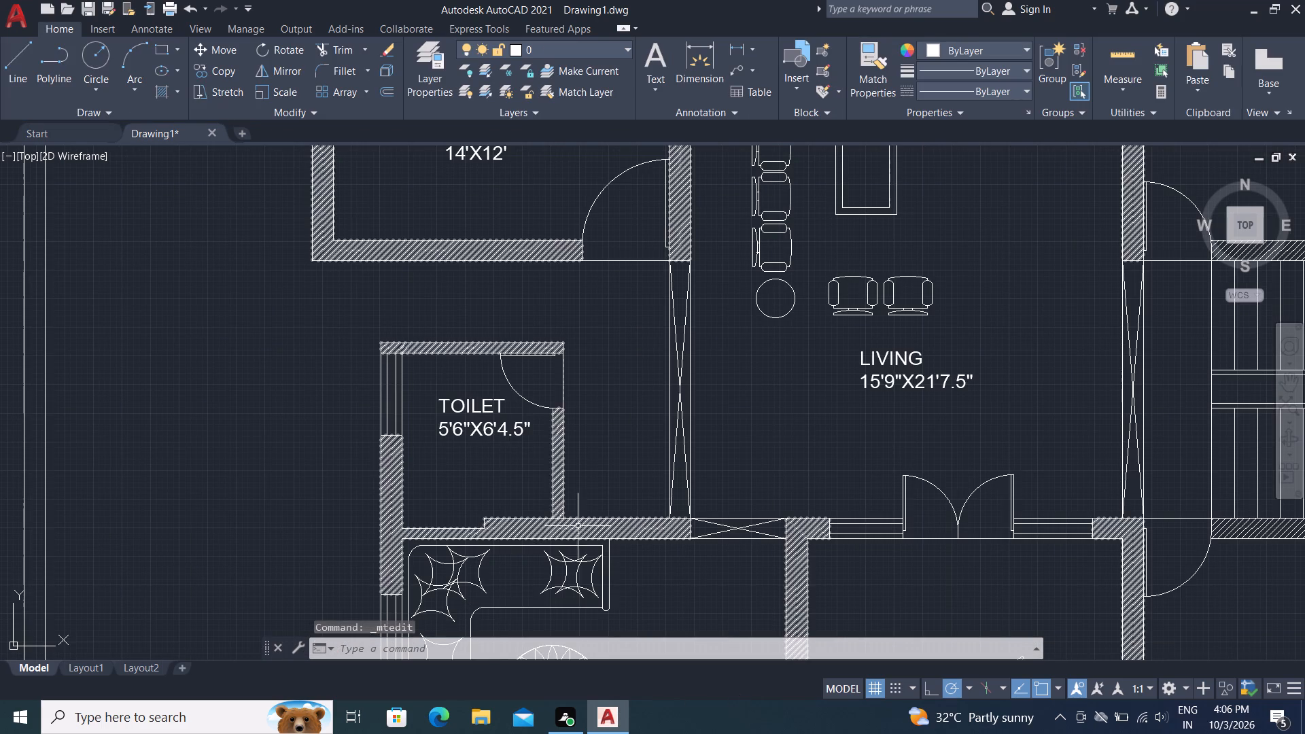
middle_drag(583, 529, 512, 287)
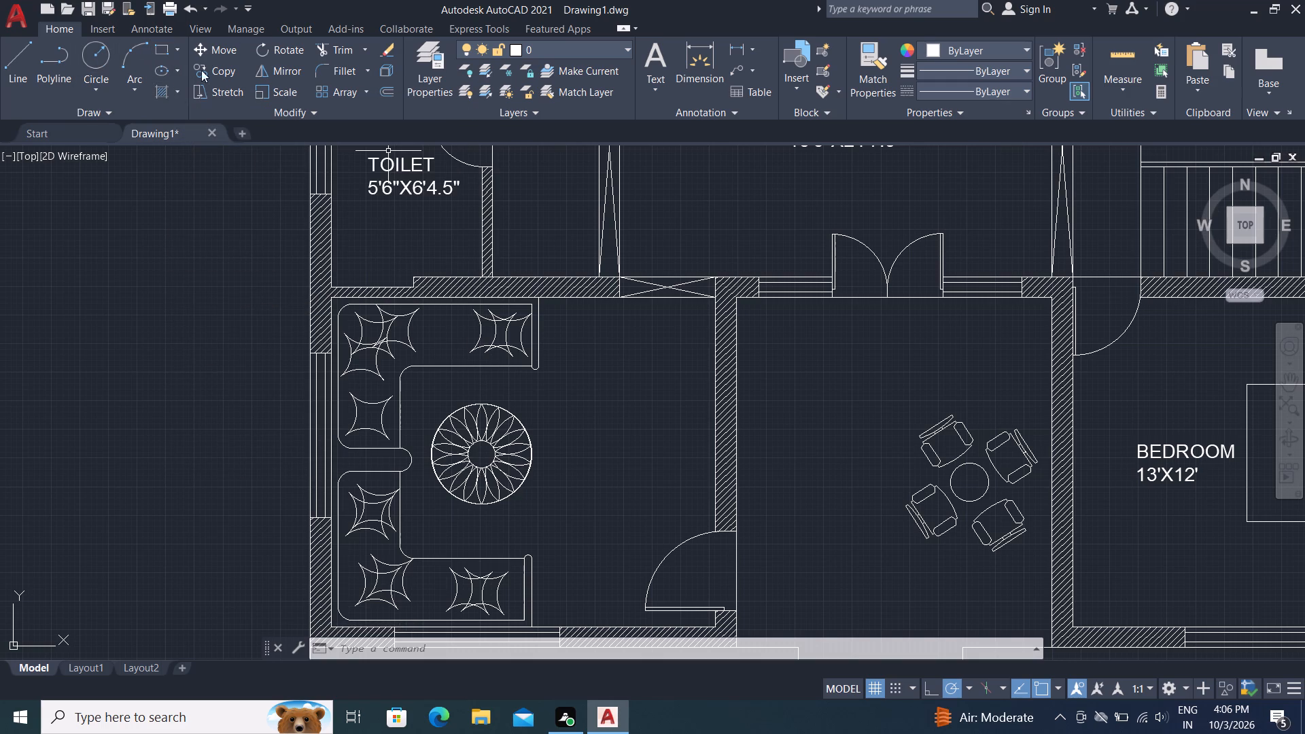
click(198, 62)
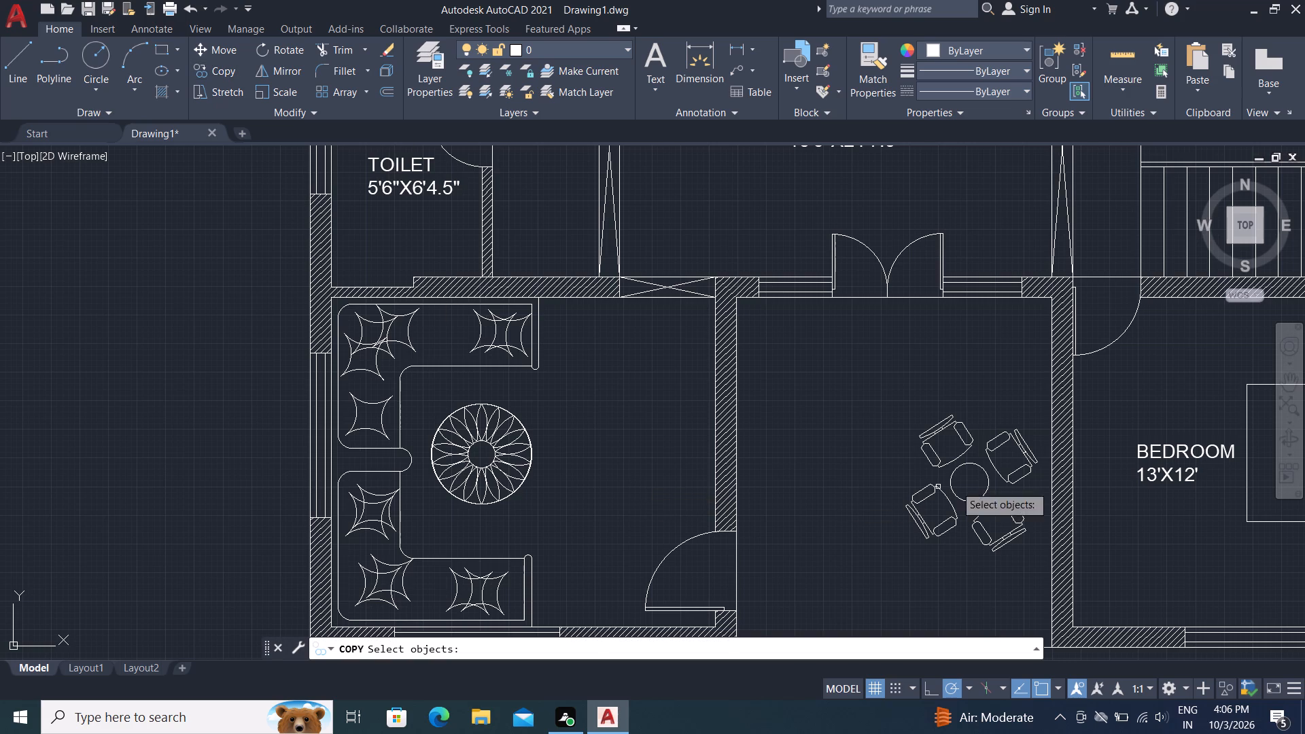
click(1180, 453)
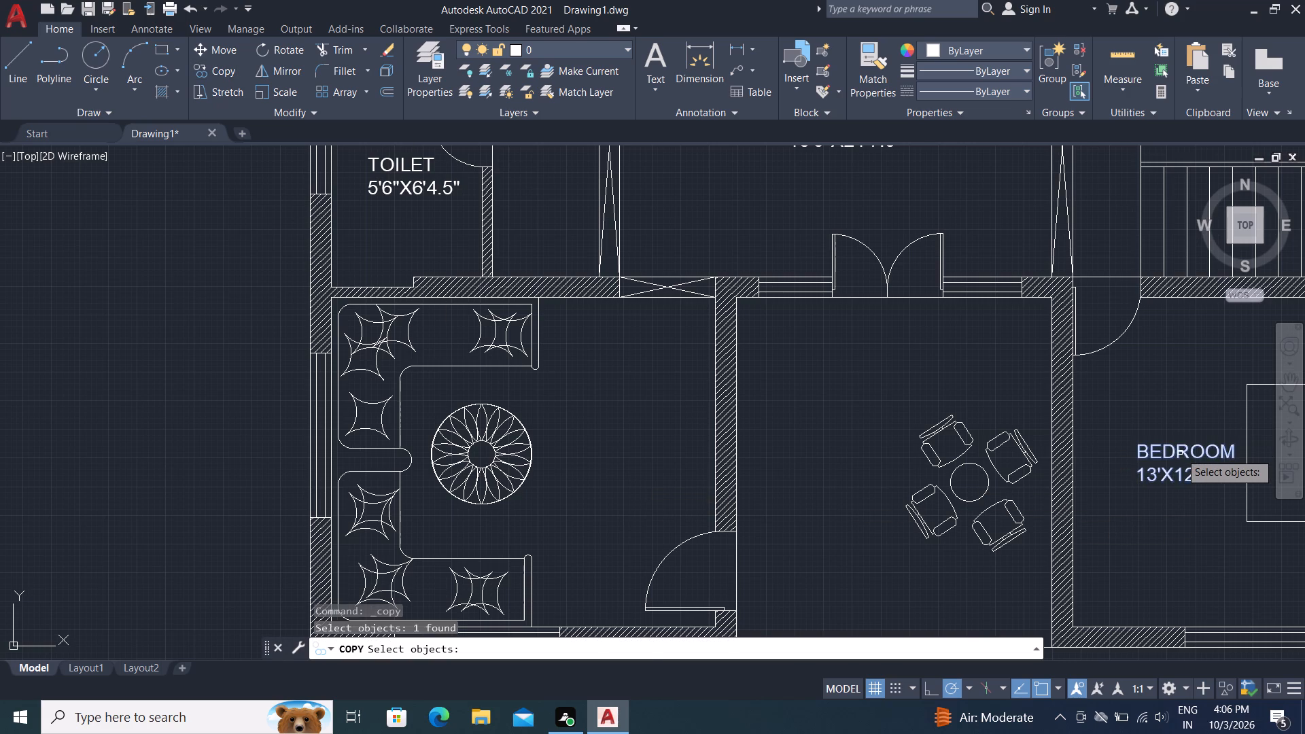
right_click(1179, 450)
click(1179, 449)
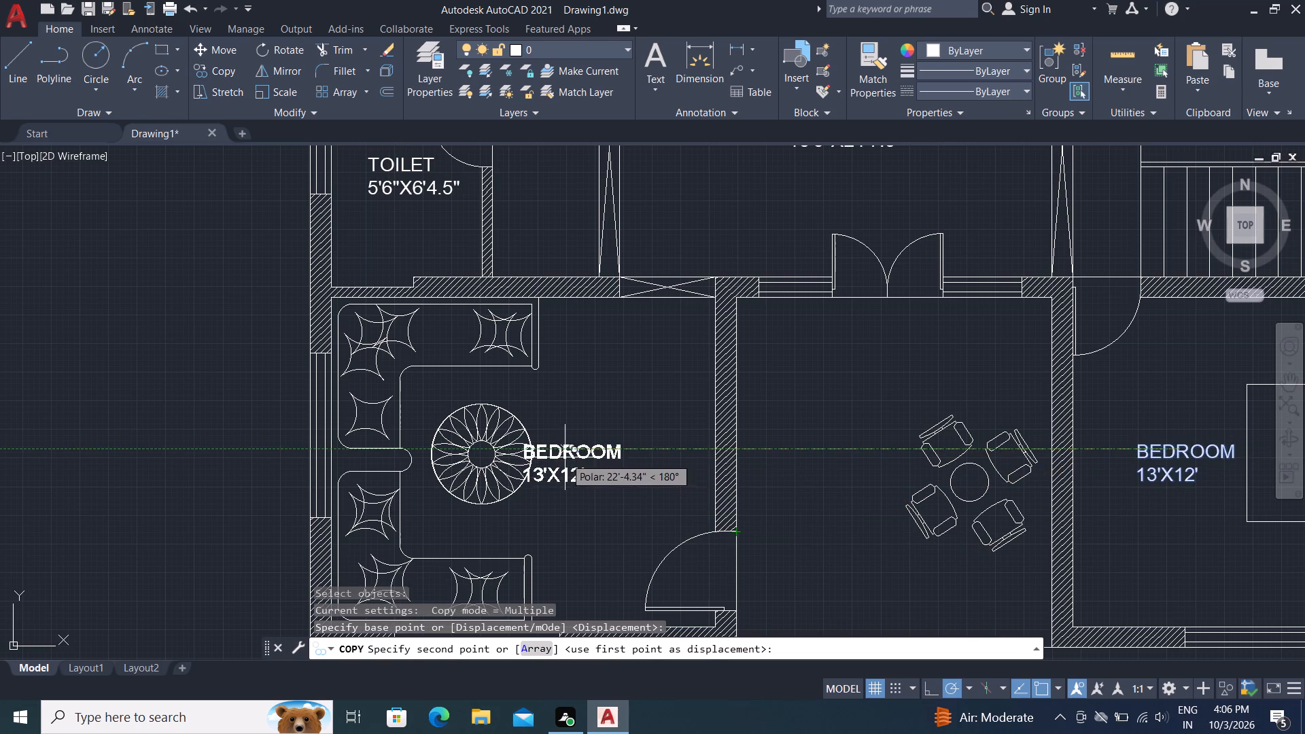
scroll(597, 456, up, 2)
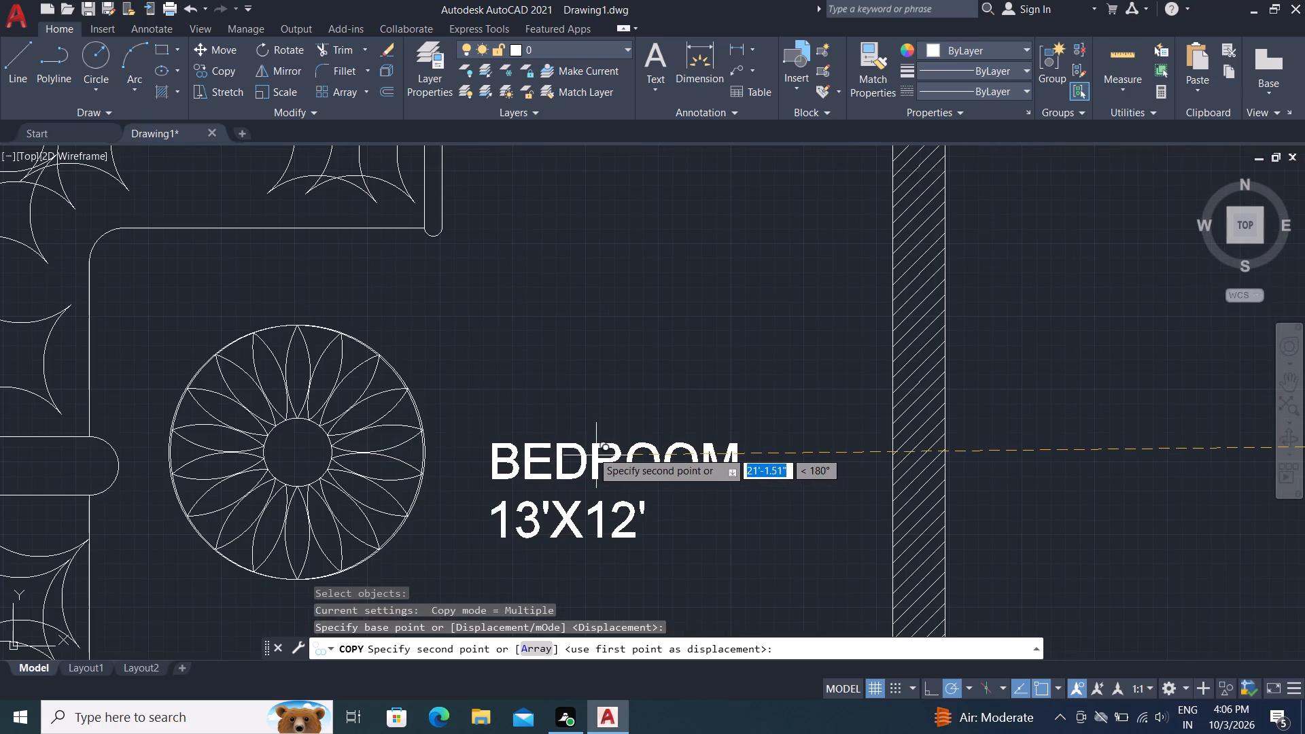
click(581, 402)
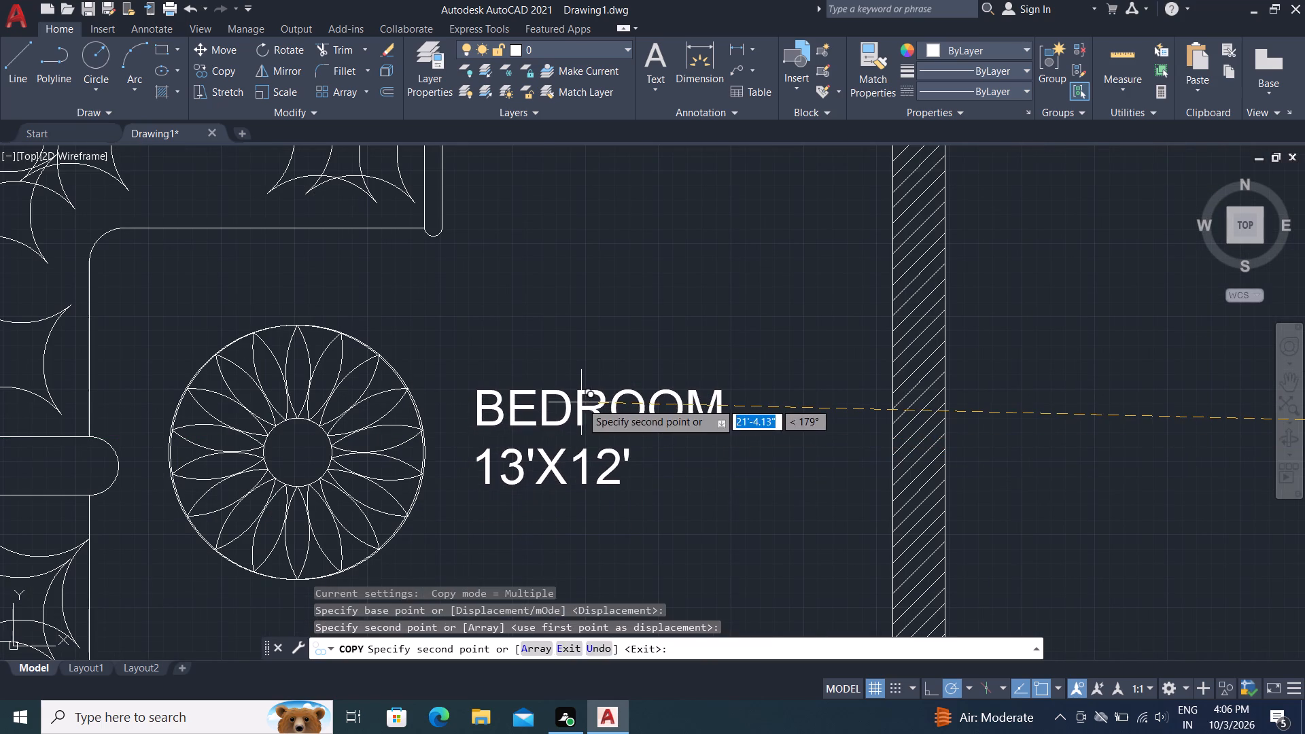
key(Escape)
Replace the text of the copied label in the sofa room with DRAWING ROOM and 14'X12' on a second line.
double_click(562, 399)
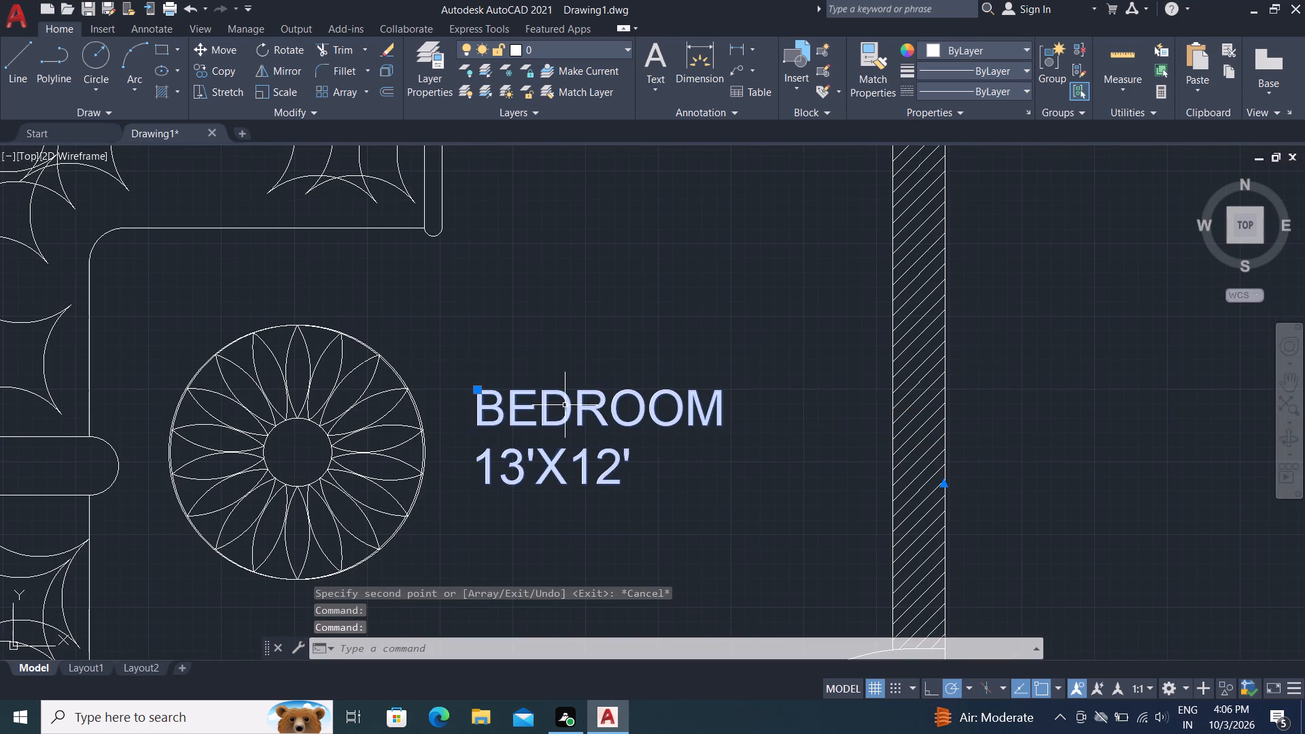
double_click(612, 459)
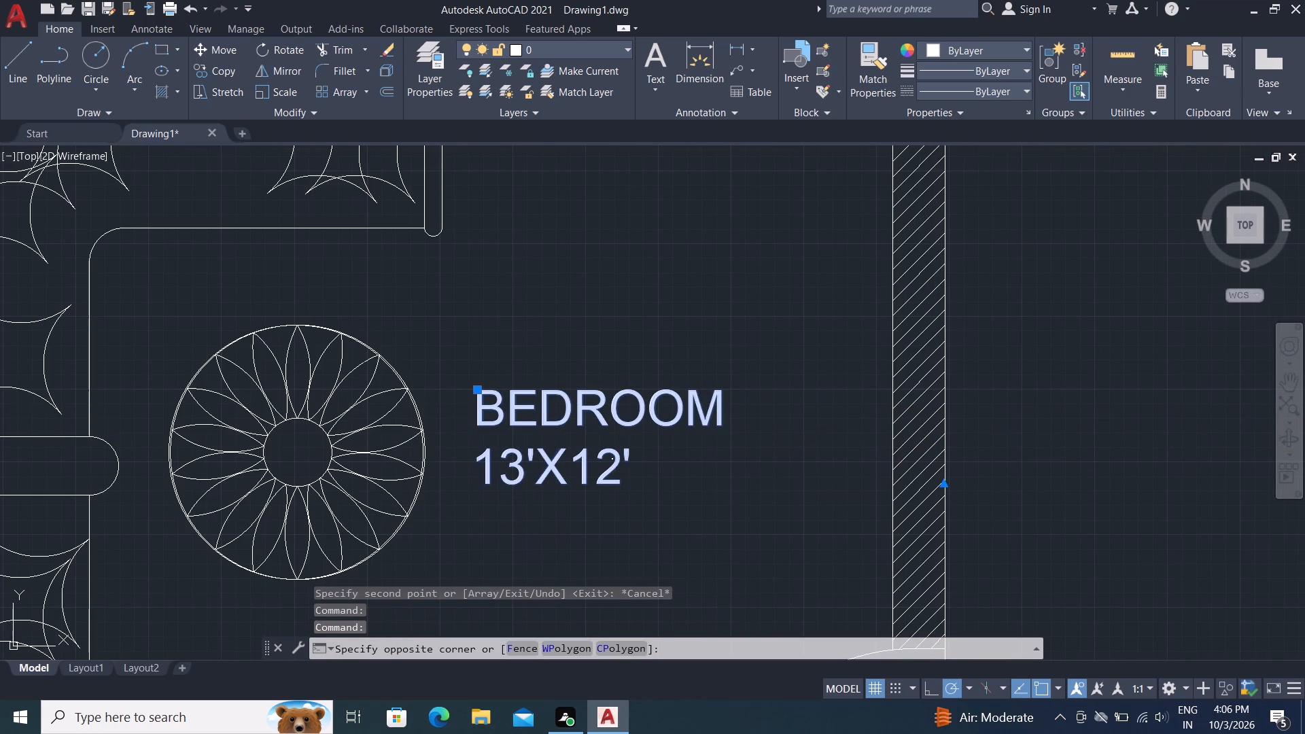
key(Escape)
double_click(609, 456)
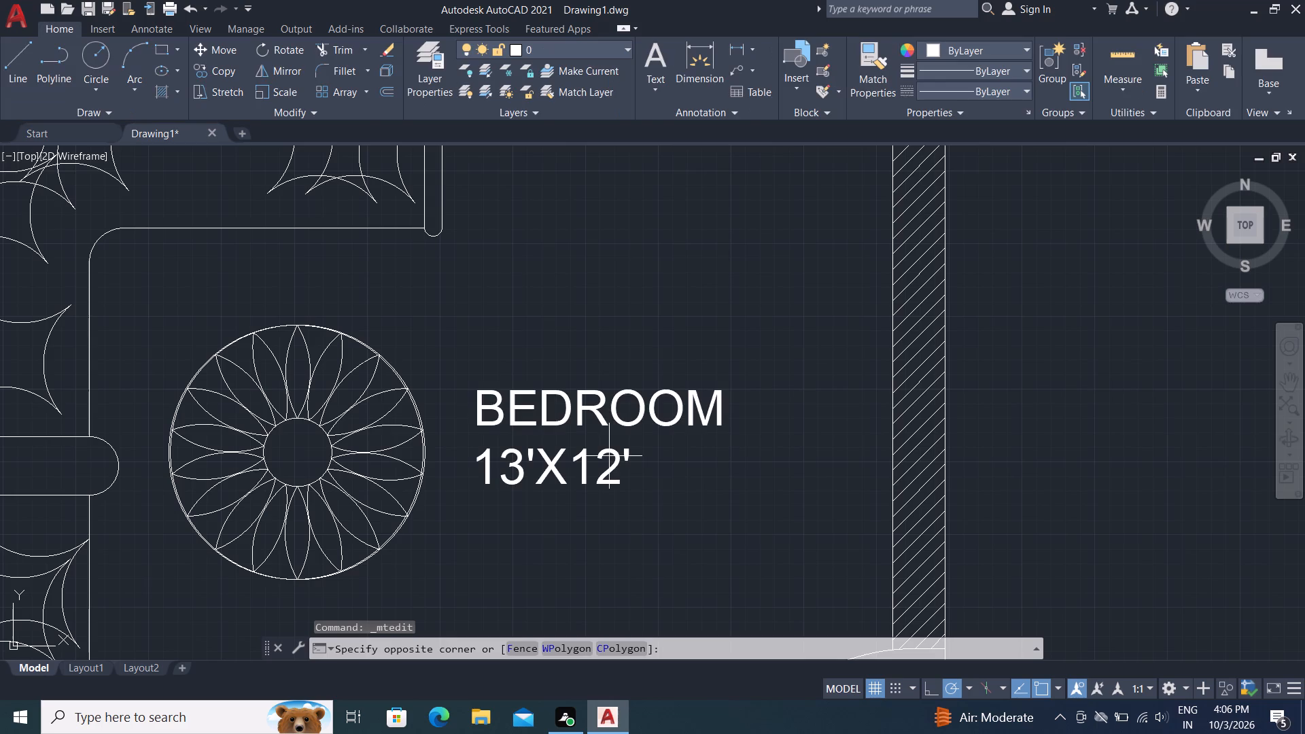
double_click(620, 461)
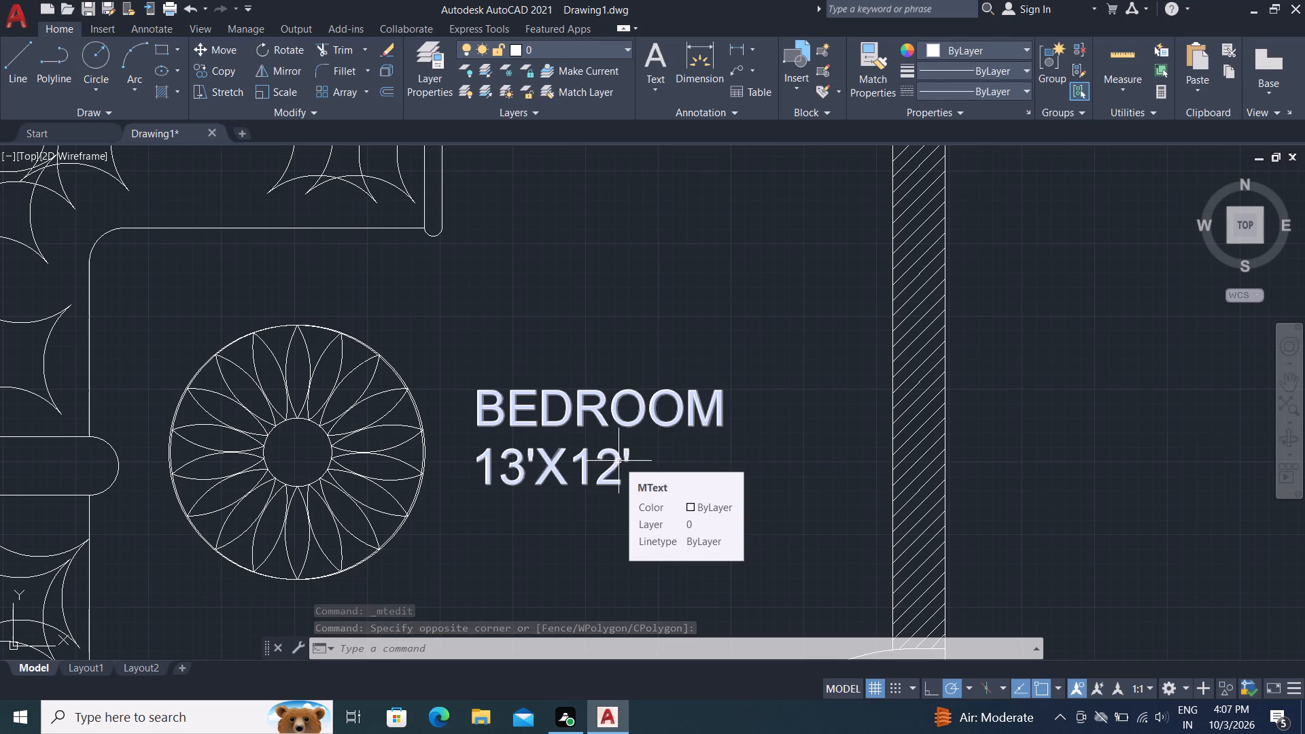
key(Escape)
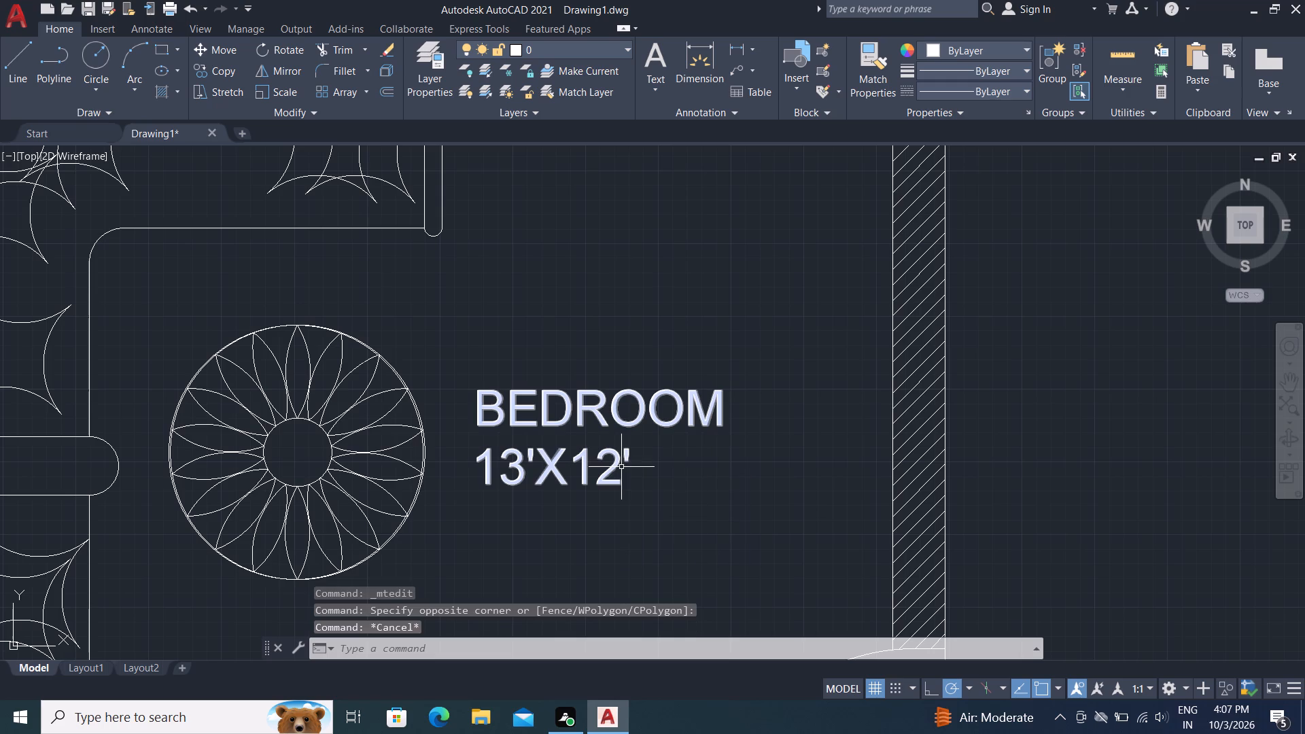
triple_click(621, 468)
double_click(605, 456)
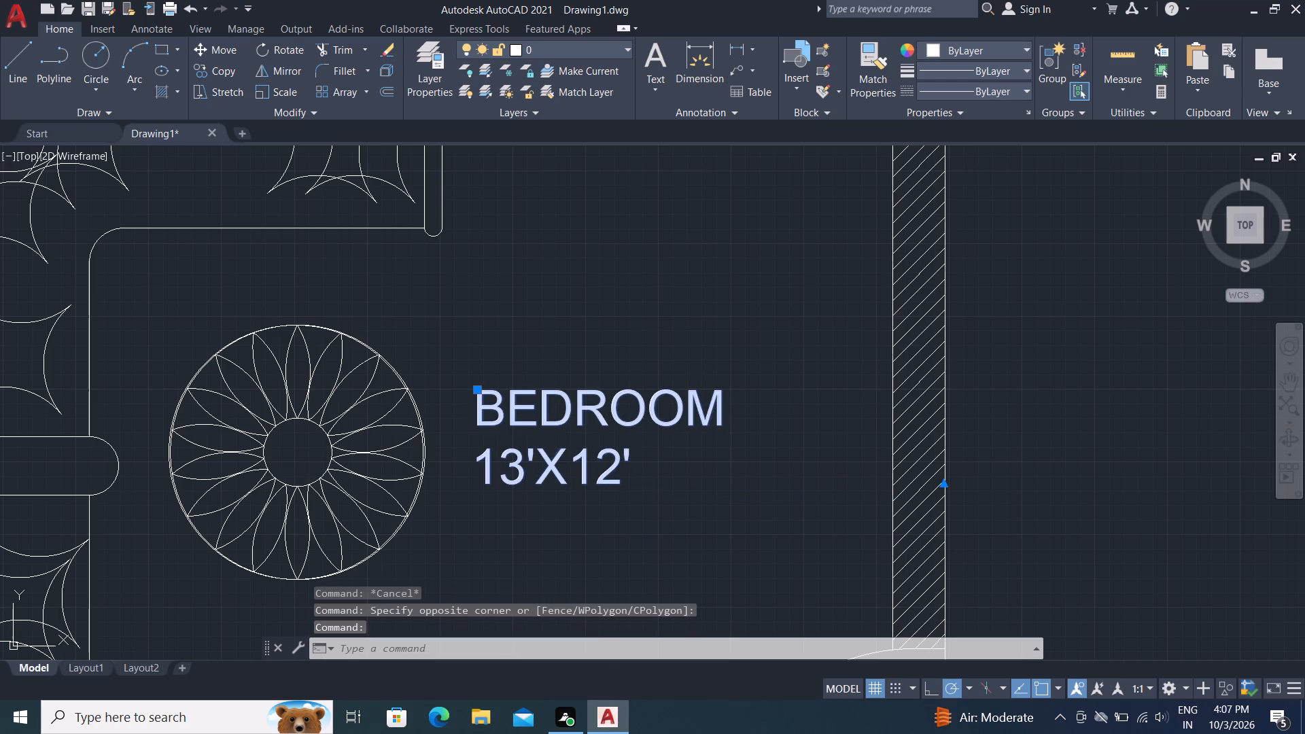
click(644, 461)
key(BackSpace)
key(BackSpace)
key(BackSpace)
key(BackSpace)
key(BackSpace)
key(BackSpace)
key(BackSpace)
key(BackSpace)
key(BackSpace)
key(BackSpace)
key(BackSpace)
key(BackSpace)
key(BackSpace)
key(BackSpace)
key(BackSpace)
key(BackSpace)
key(BackSpace)
key(BackSpace)
key(BackSpace)
key(BackSpace)
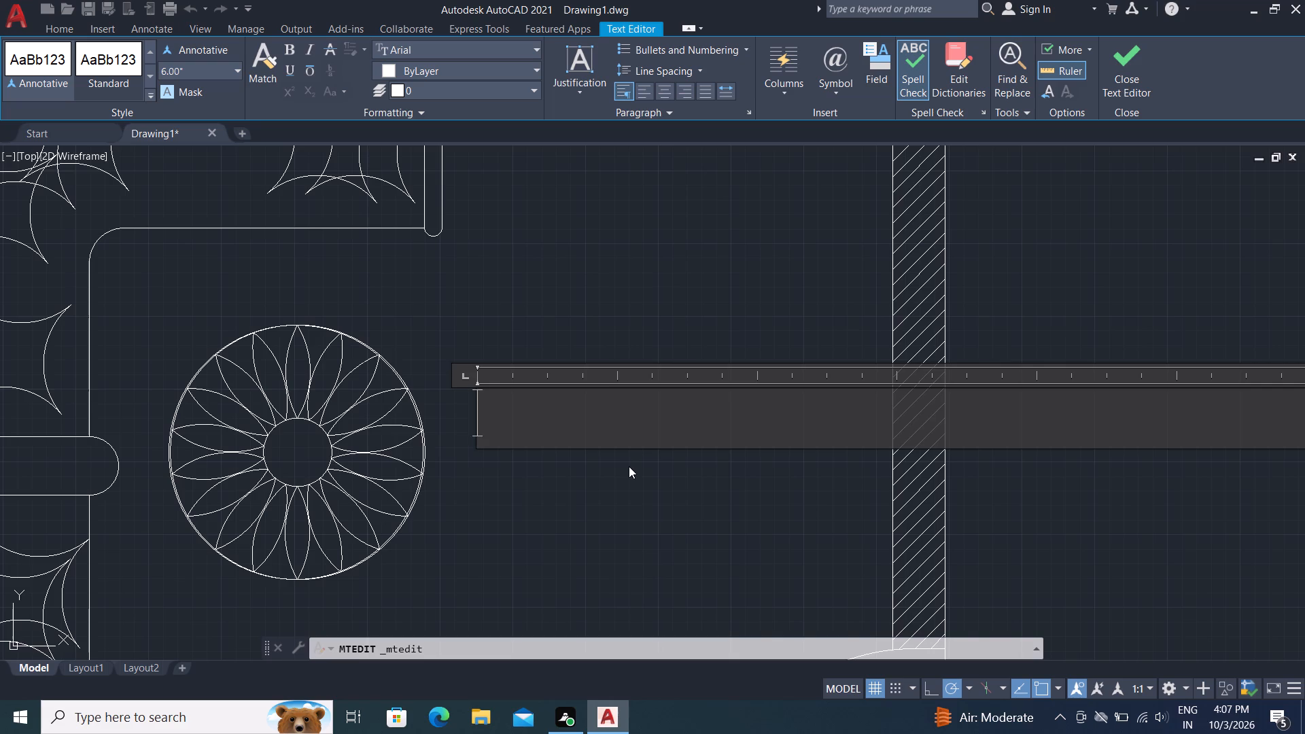
text(DRAWING ROOM)
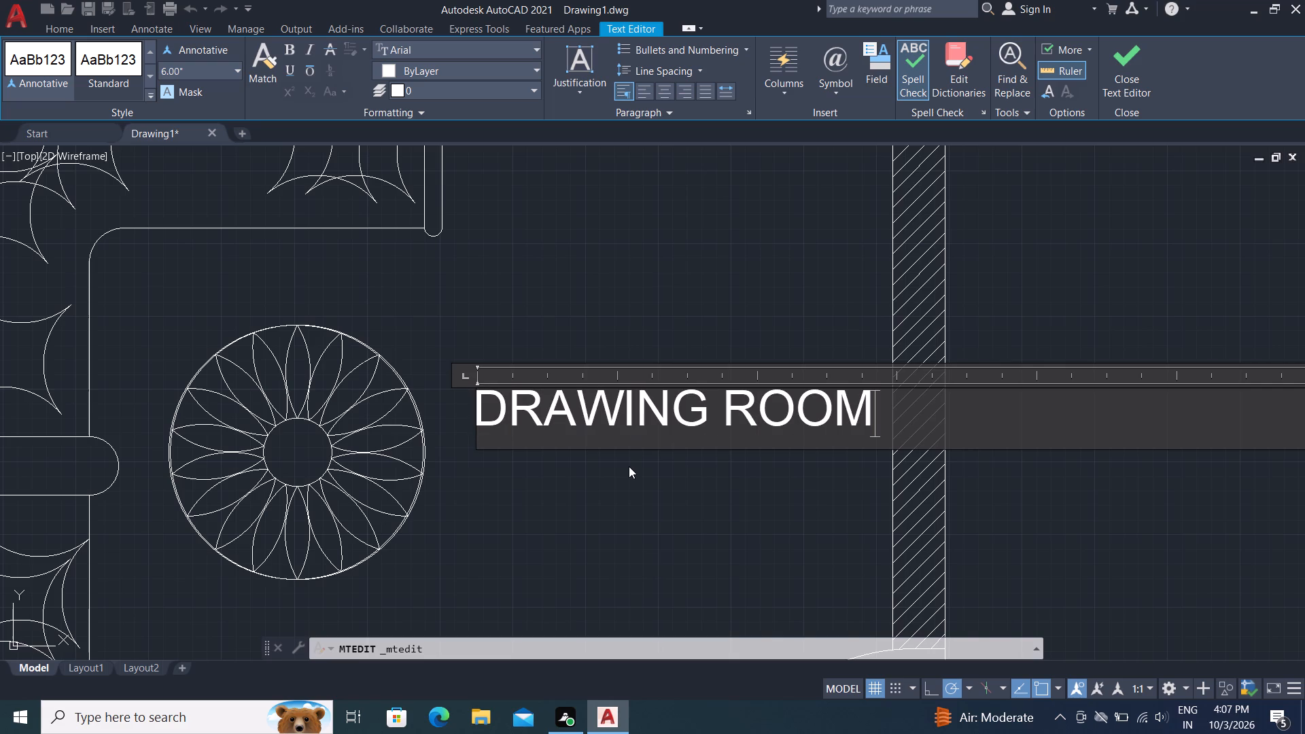
key(Return)
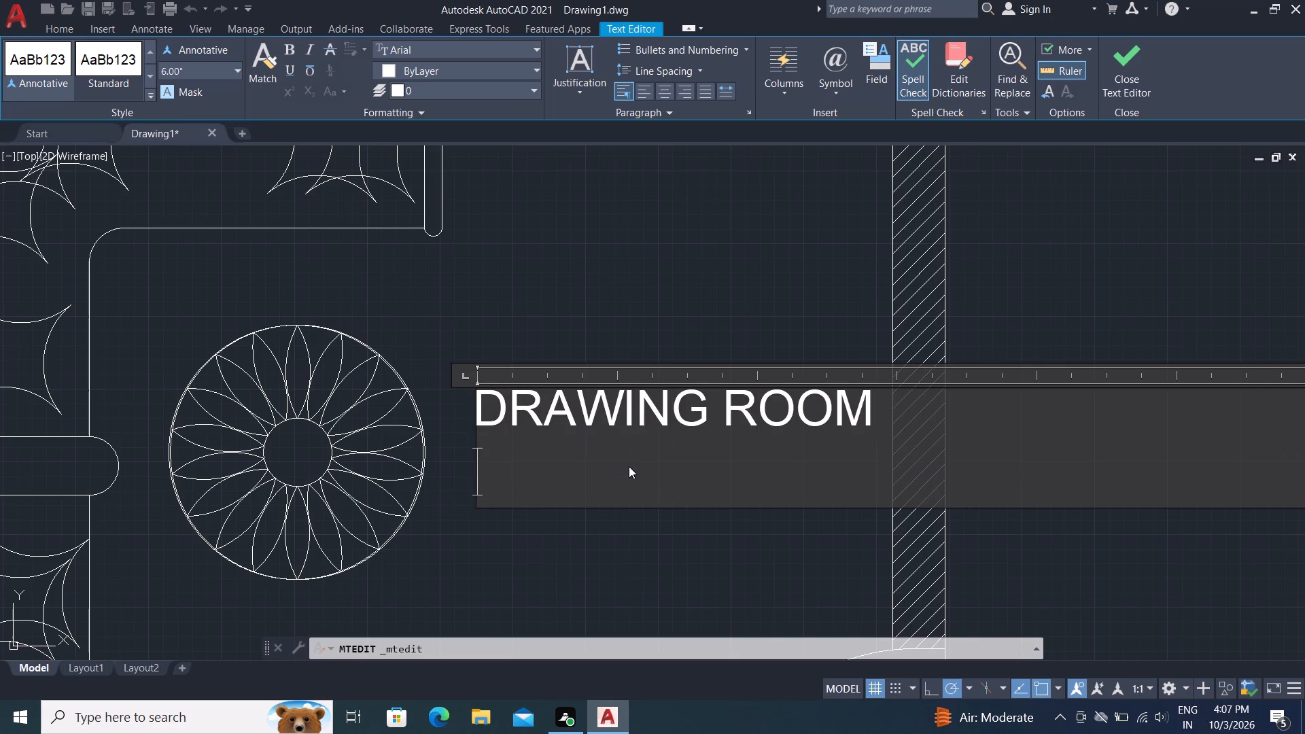
text(14'X)
key(1)
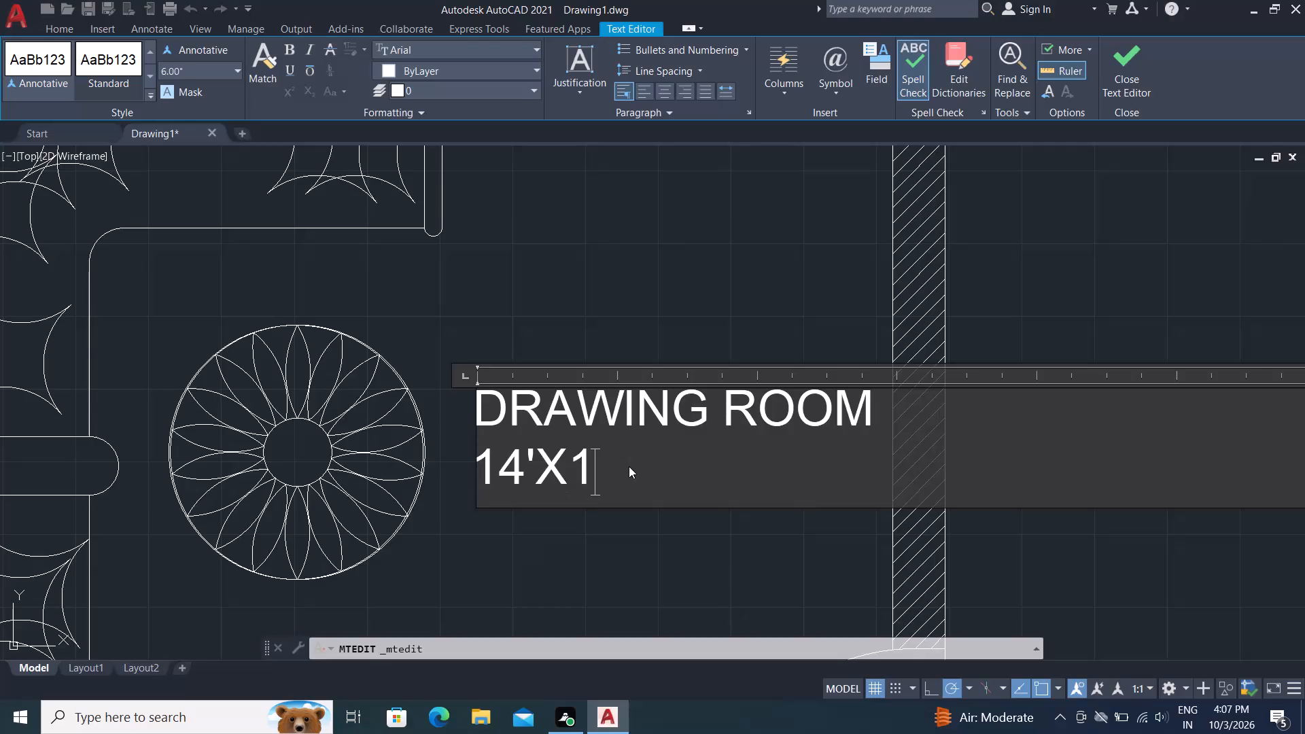
text(2')
click(521, 542)
Copy the DRAWING ROOM label into the adjoining room to the east, just below the round table with four chairs.
scroll(557, 410, down, 2)
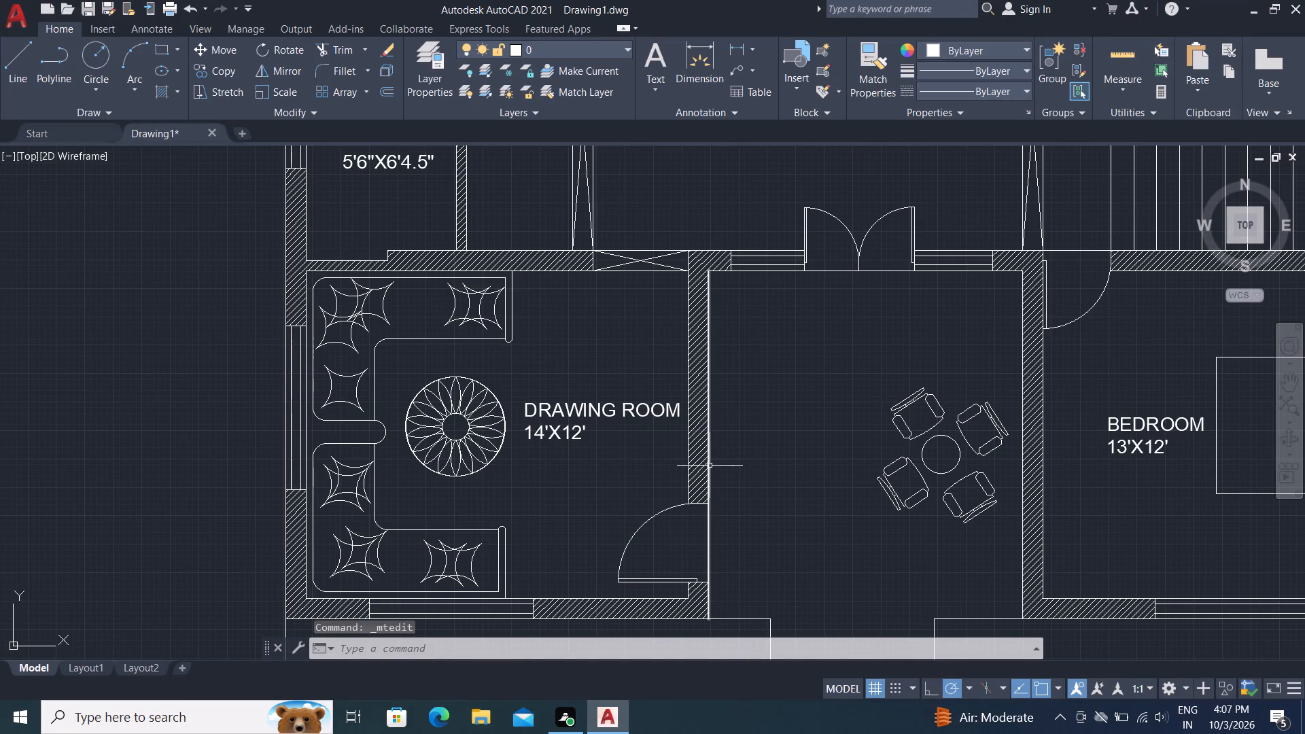
text(CO)
key(space)
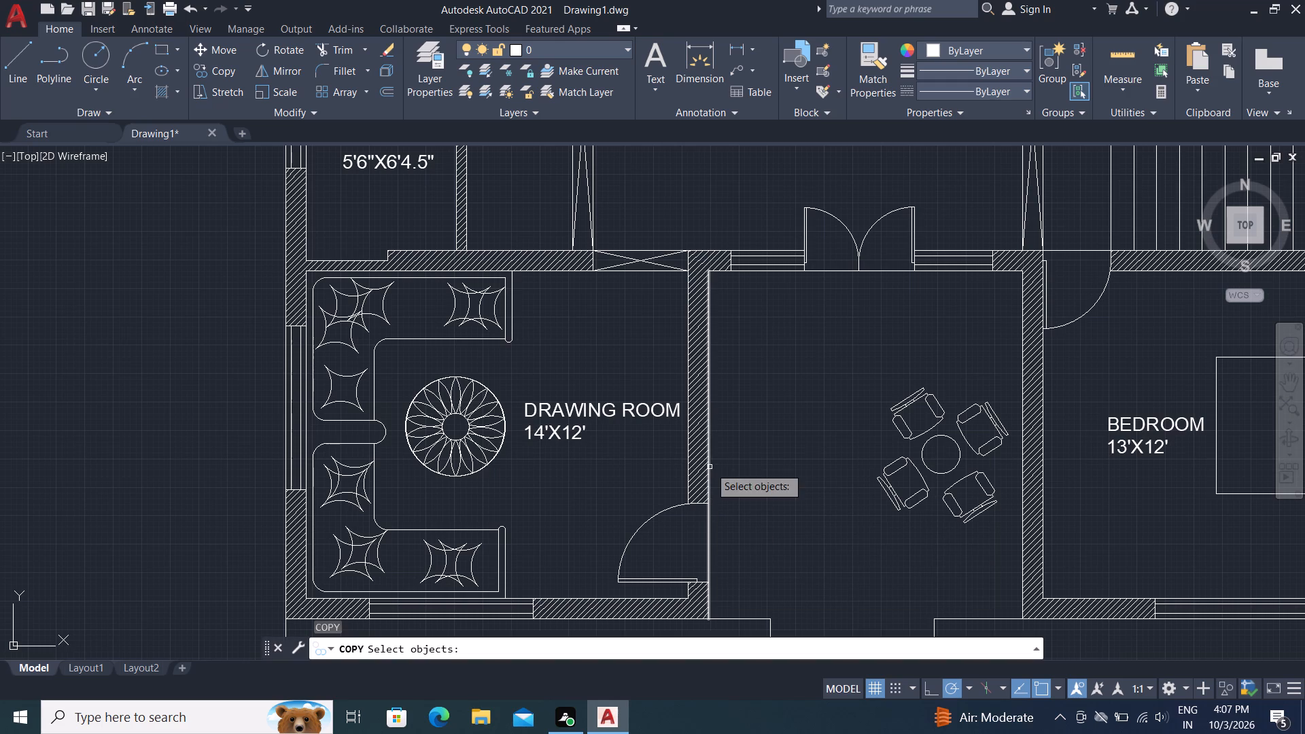
click(606, 413)
right_click(606, 410)
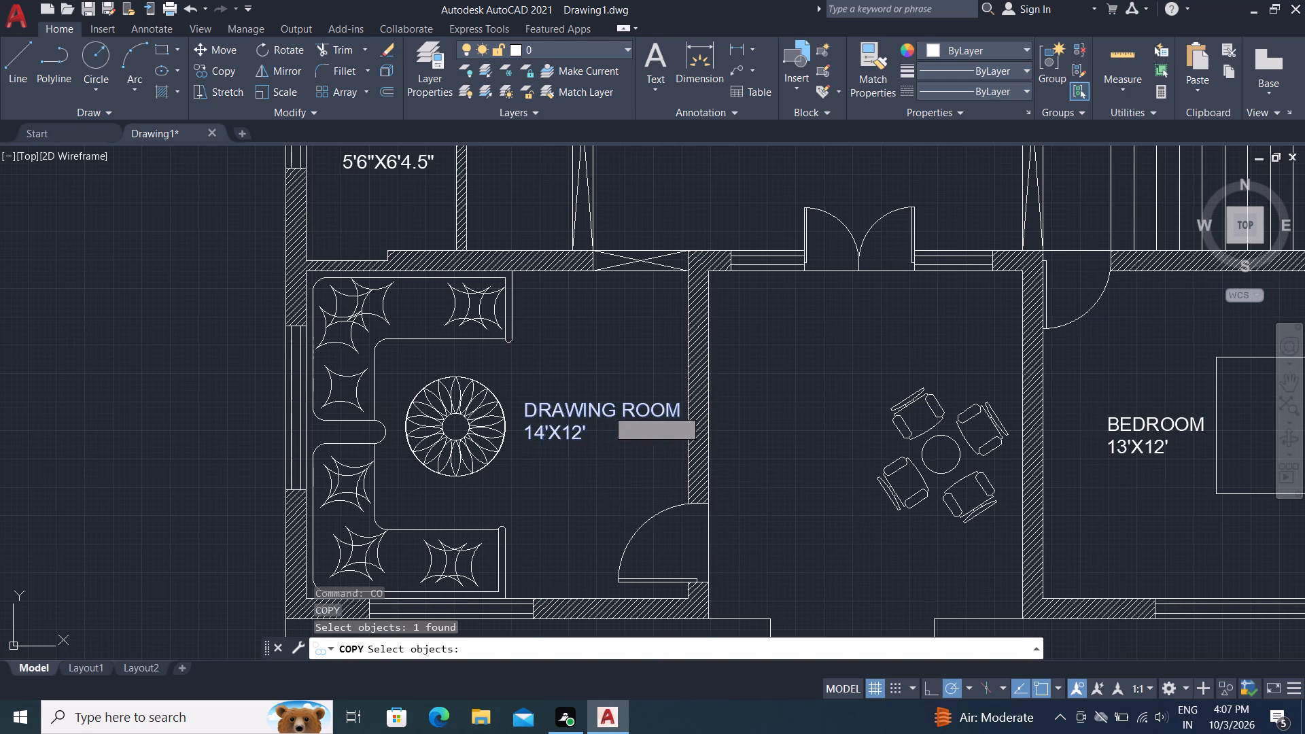
click(607, 406)
click(829, 523)
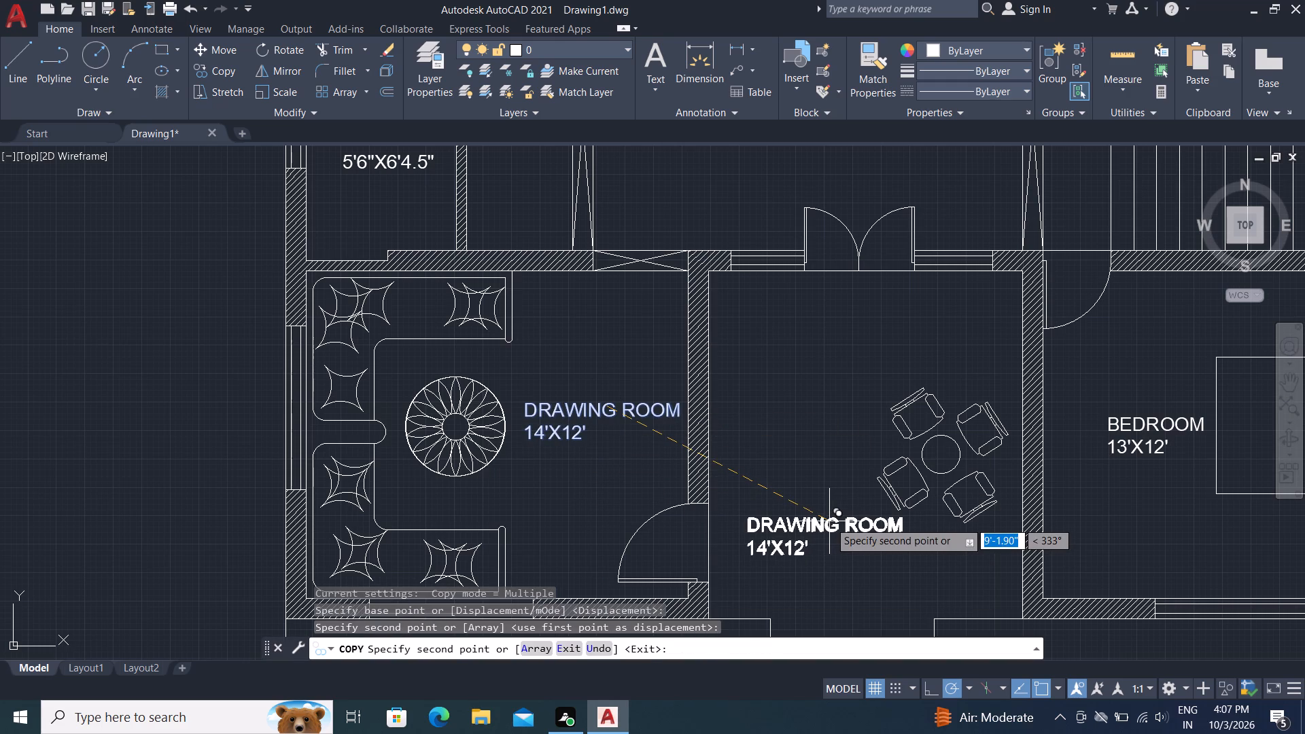
key(Escape)
Replace the text of the copied DRAWING ROOM label in the four-chair room with LOBBY.
double_click(829, 521)
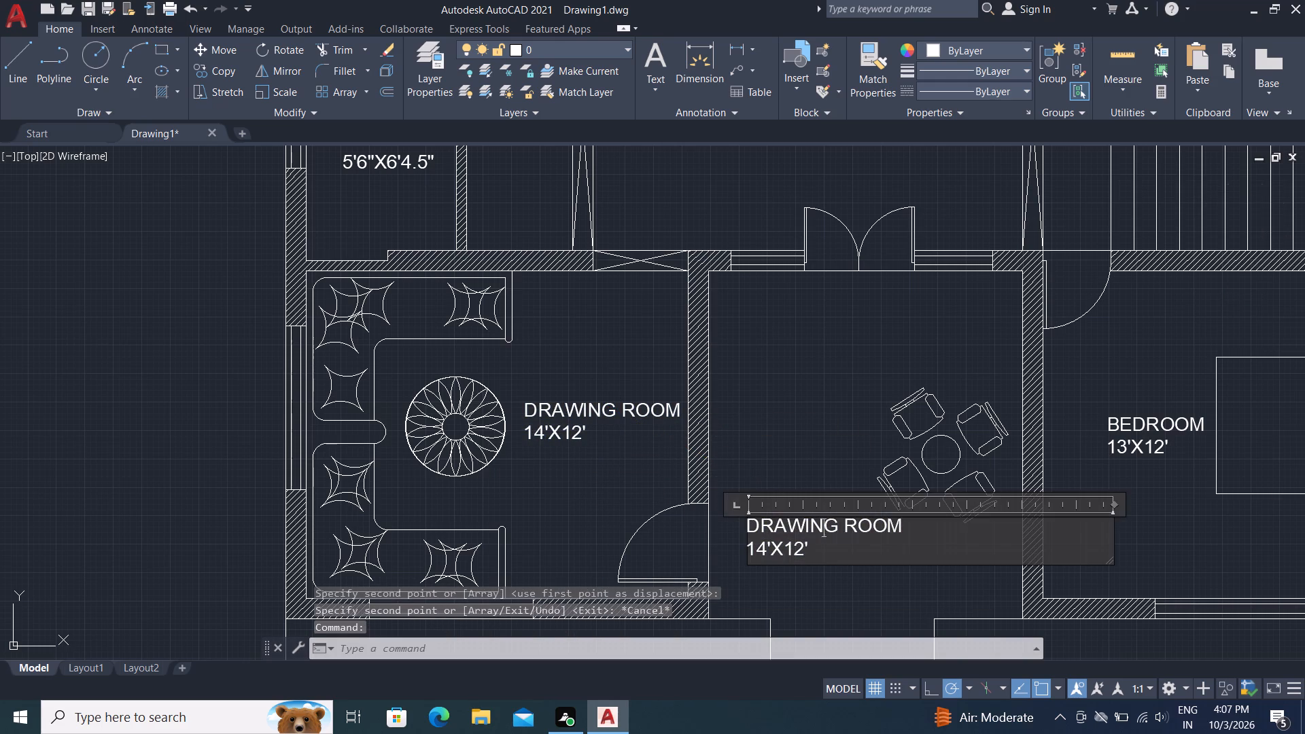
scroll(840, 569, up, 1)
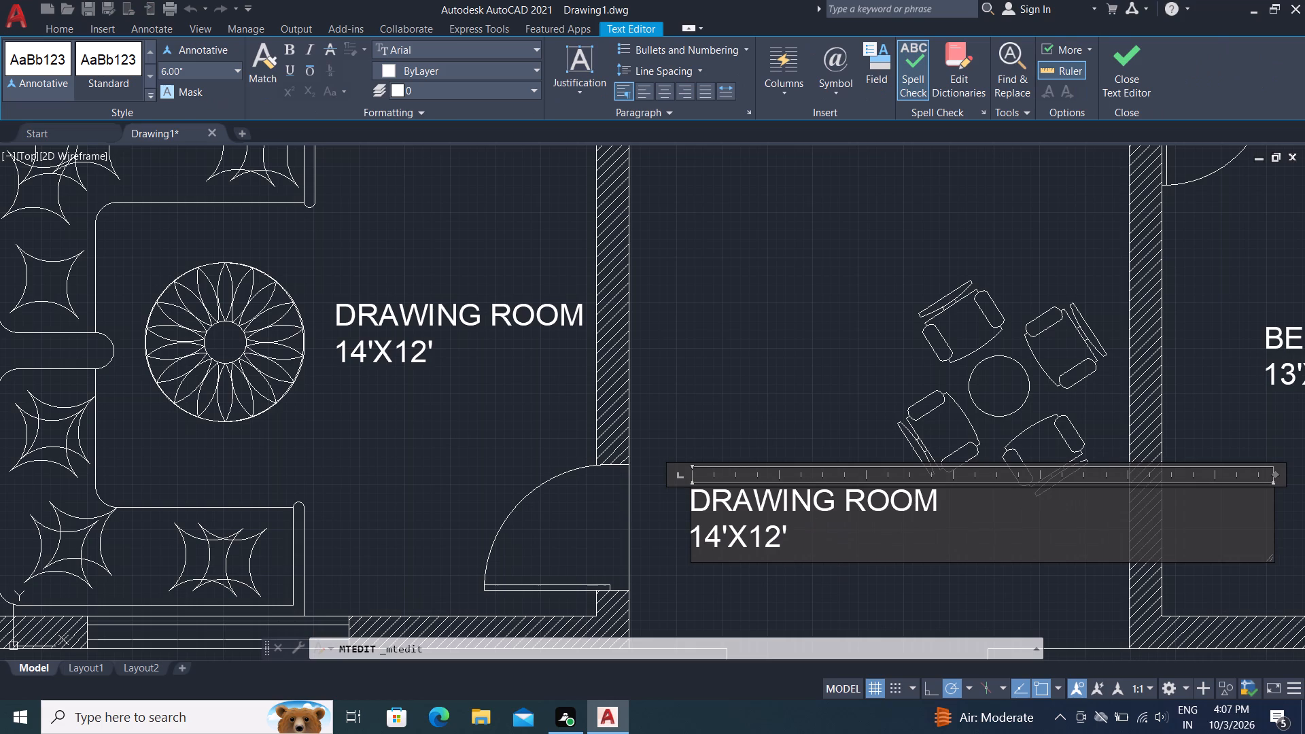
click(801, 539)
key(BackSpace)
key(BackSpace)
key(BackSpace)
key(BackSpace)
key(BackSpace)
key(BackSpace)
key(BackSpace)
key(BackSpace)
key(BackSpace)
key(BackSpace)
key(BackSpace)
key(BackSpace)
key(BackSpace)
key(BackSpace)
key(BackSpace)
key(BackSpace)
key(BackSpace)
key(BackSpace)
key(BackSpace)
key(BackSpace)
key(BackSpace)
key(BackSpace)
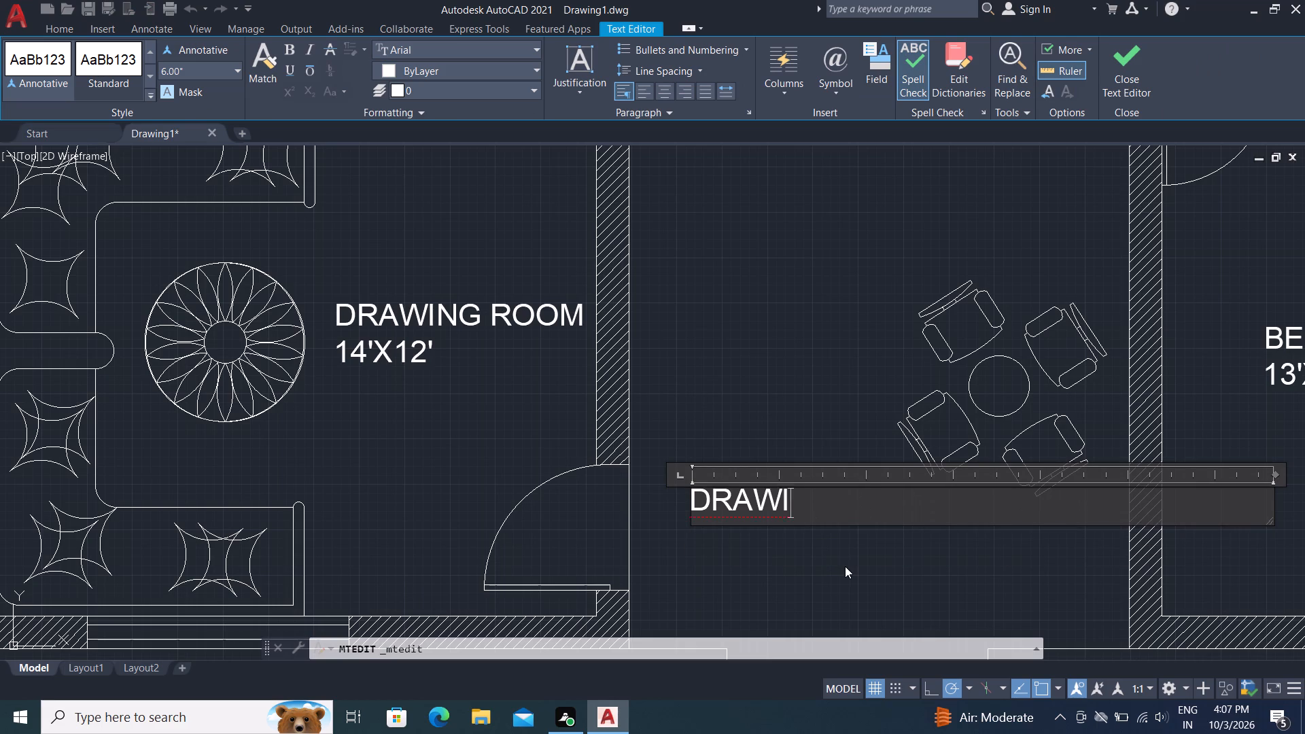
text(LOBBY)
Add 11'6"X12'9" as the second line of the LOBBY label and finish editing the text.
key(Return)
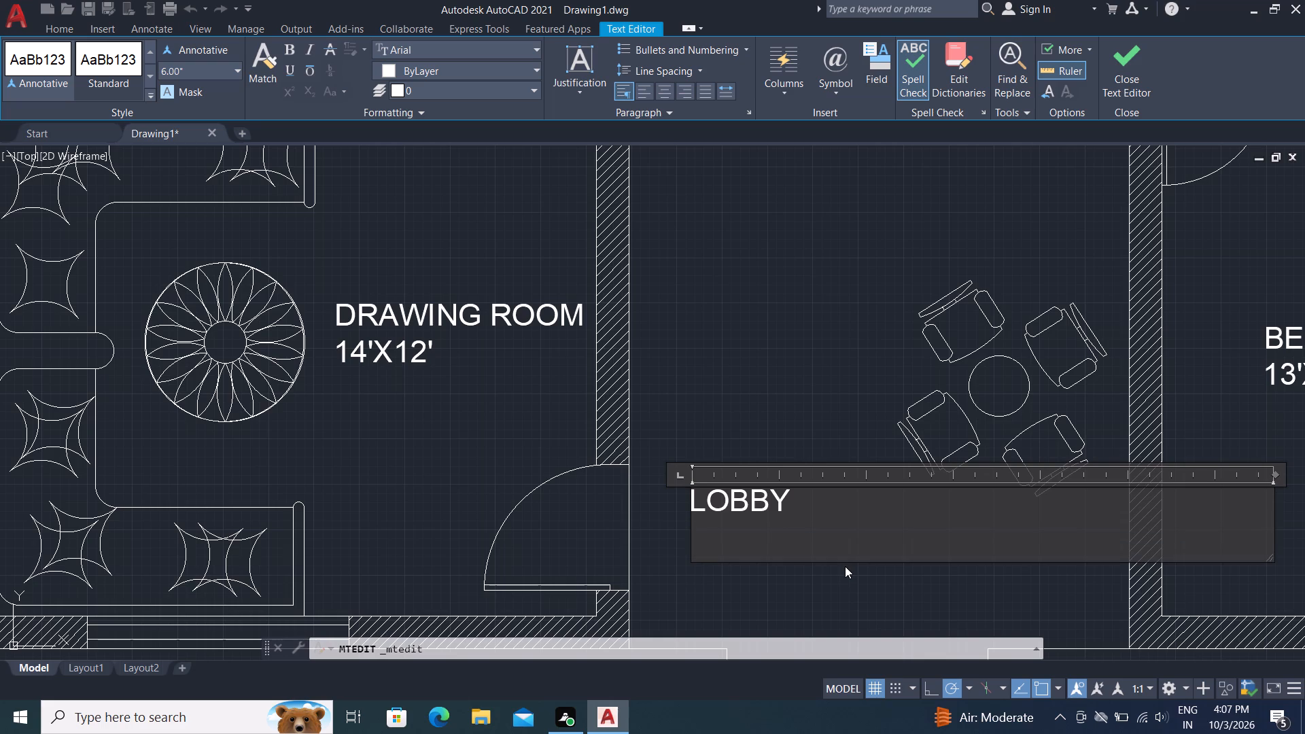
text(11')
text(6")
text(X12)
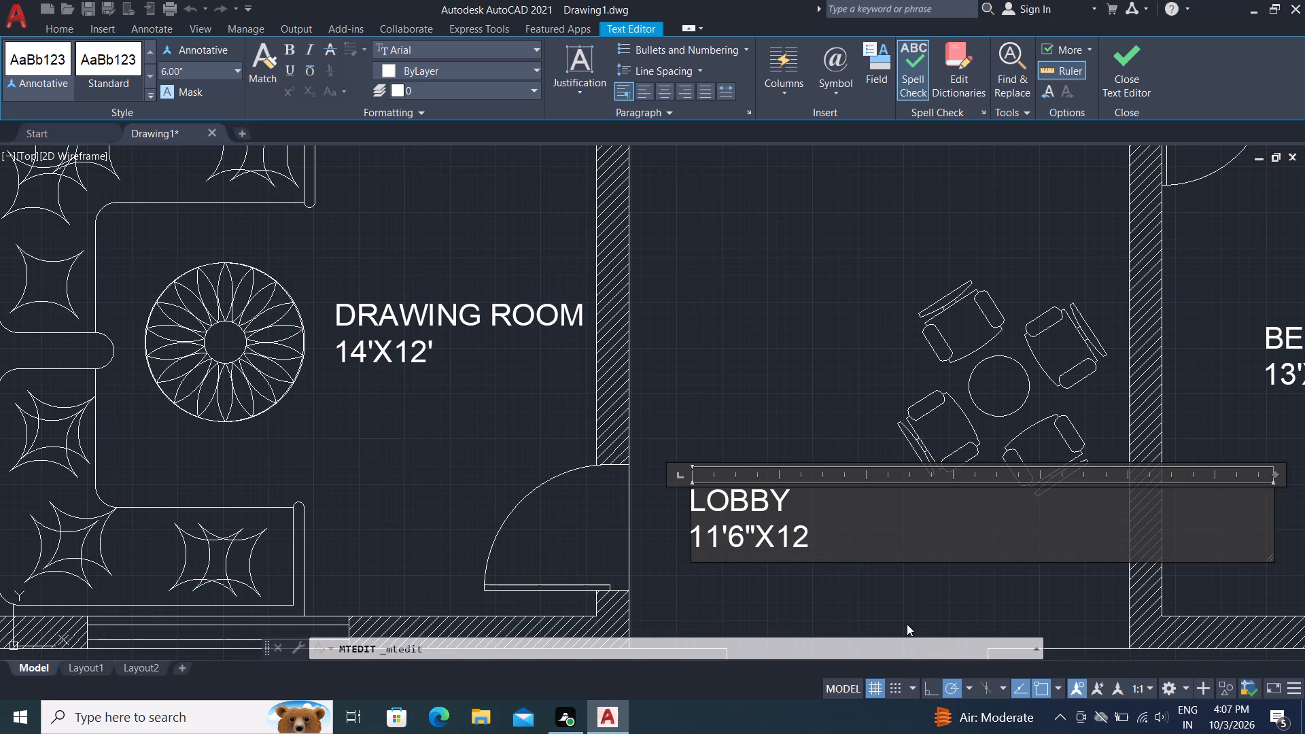
key(apostrophe)
text(9")
click(814, 392)
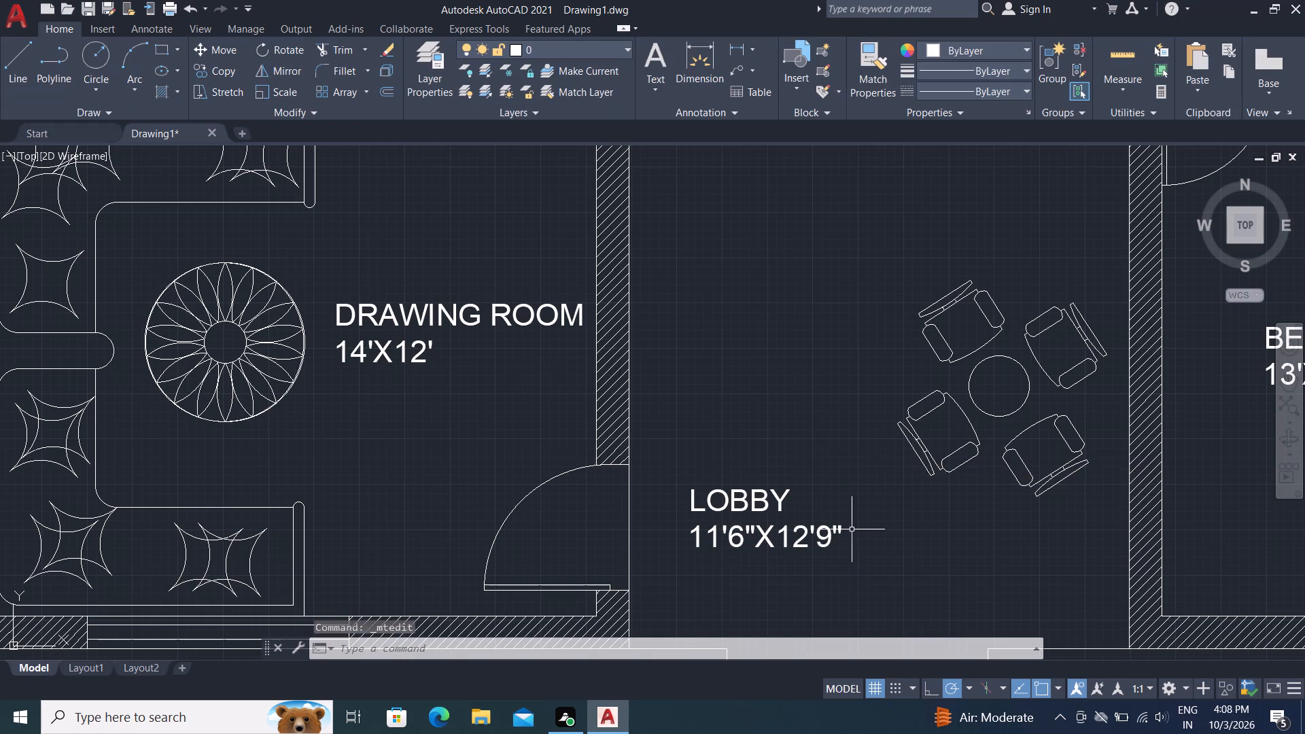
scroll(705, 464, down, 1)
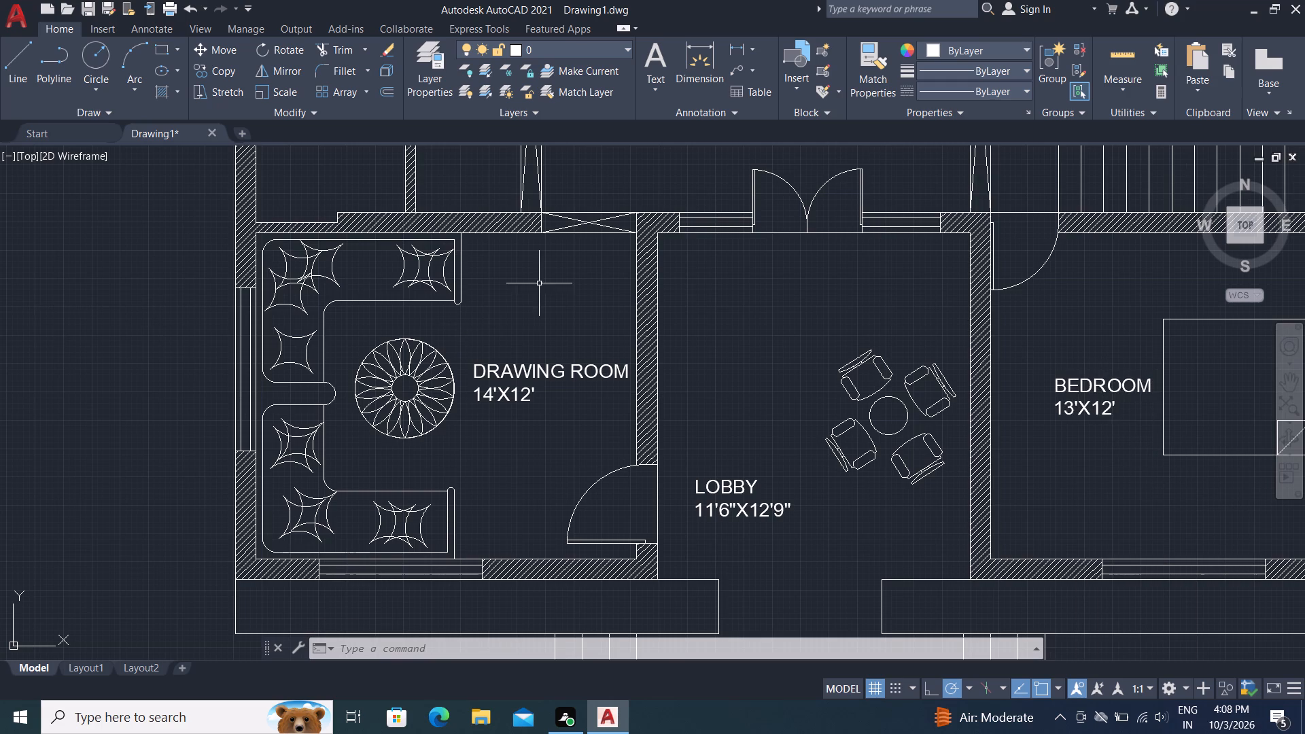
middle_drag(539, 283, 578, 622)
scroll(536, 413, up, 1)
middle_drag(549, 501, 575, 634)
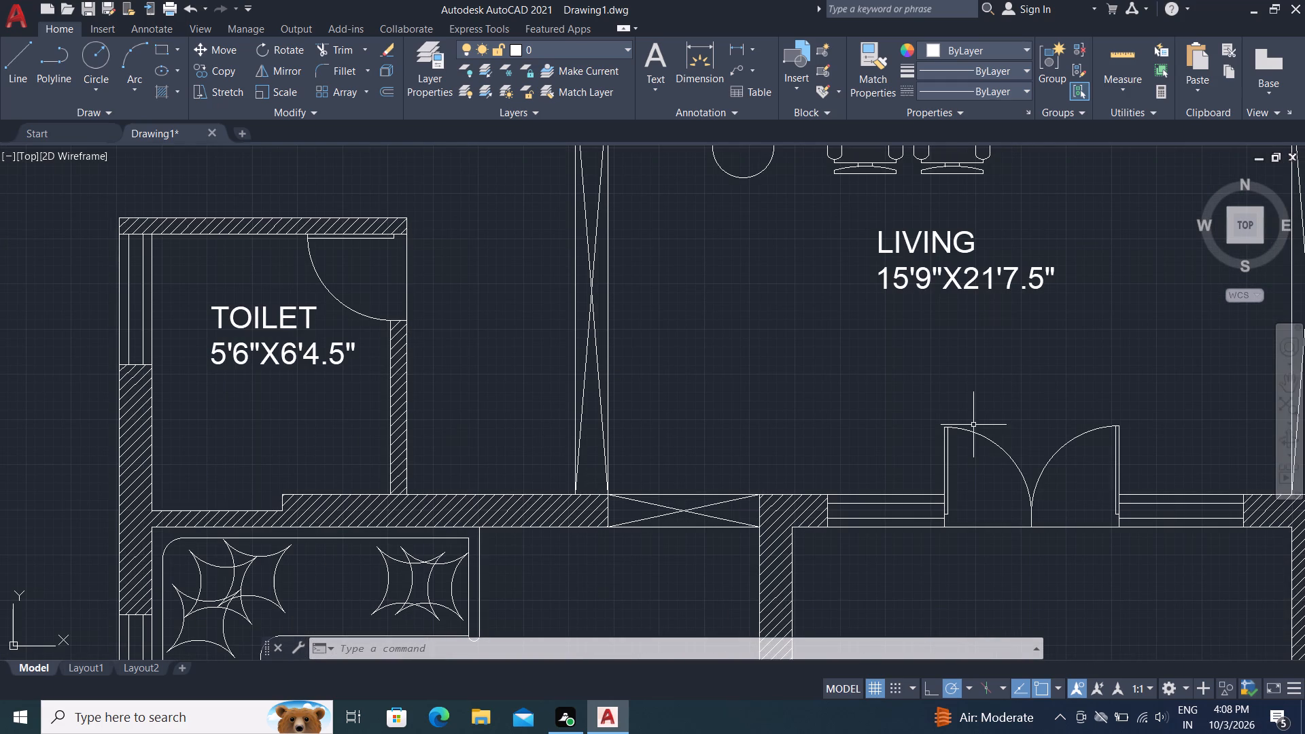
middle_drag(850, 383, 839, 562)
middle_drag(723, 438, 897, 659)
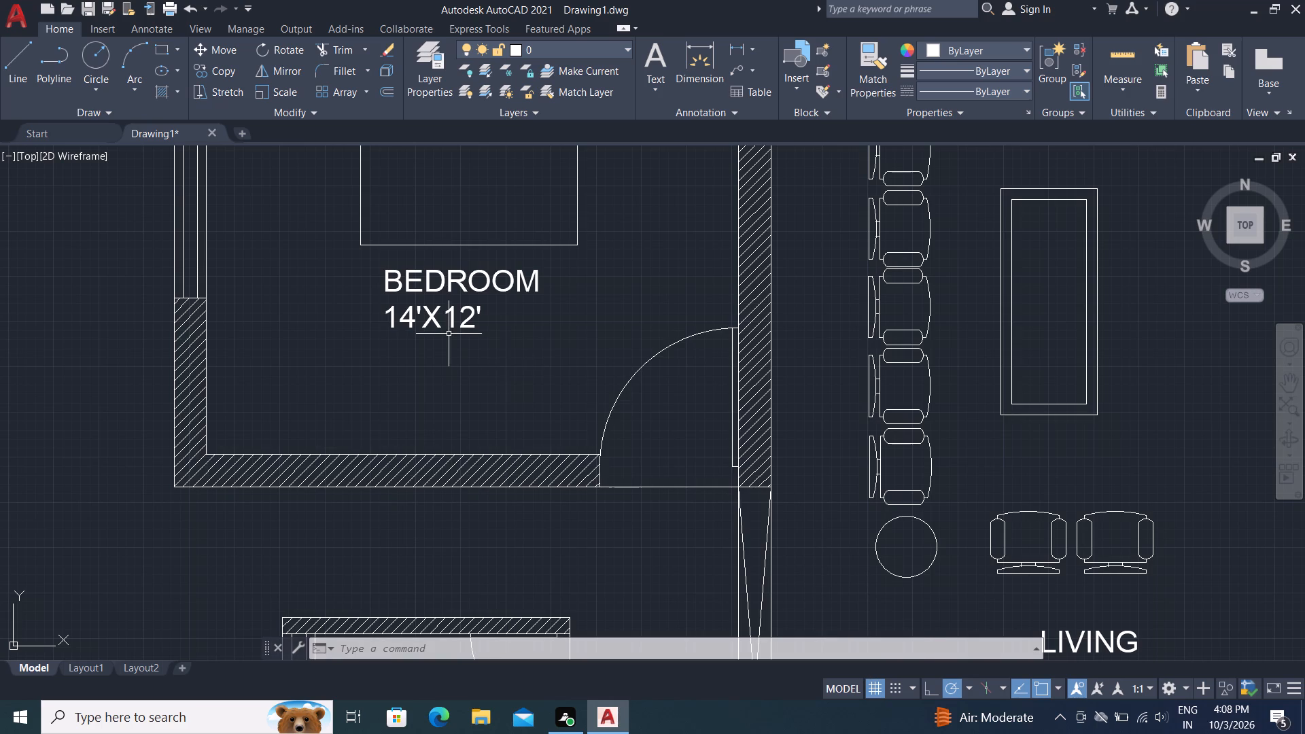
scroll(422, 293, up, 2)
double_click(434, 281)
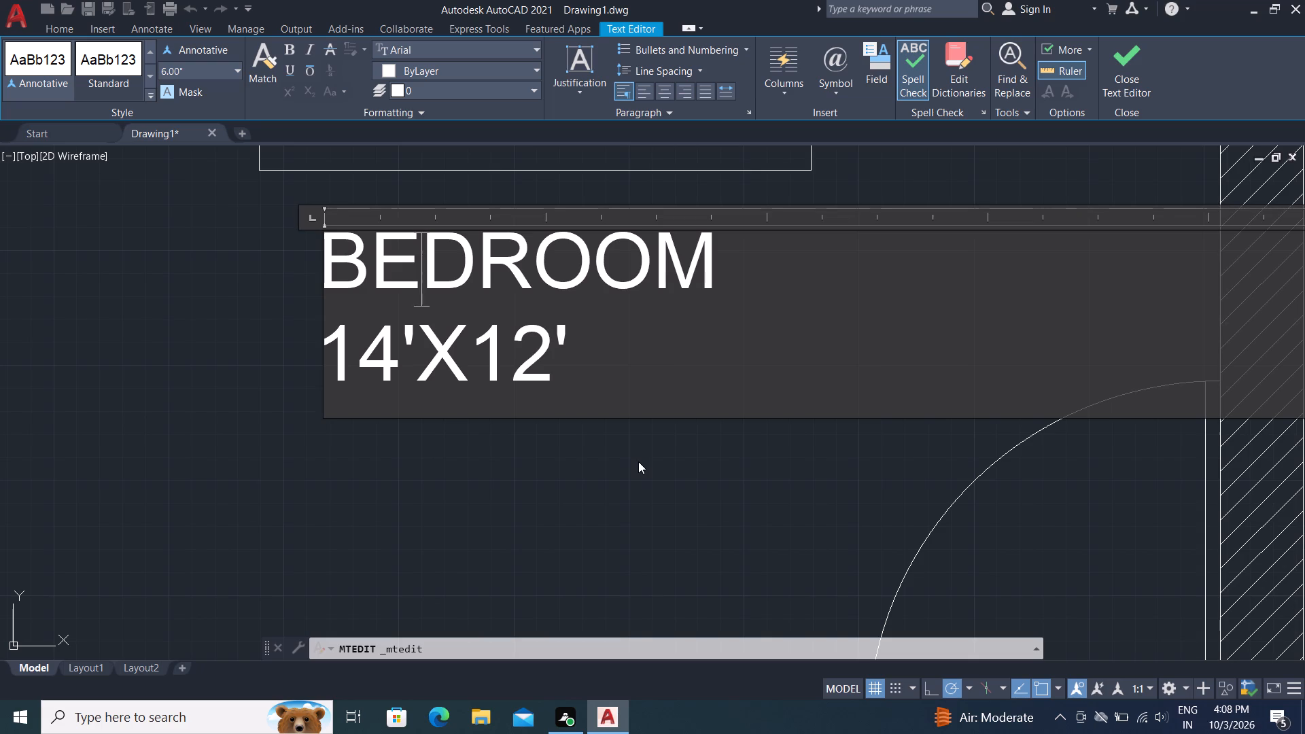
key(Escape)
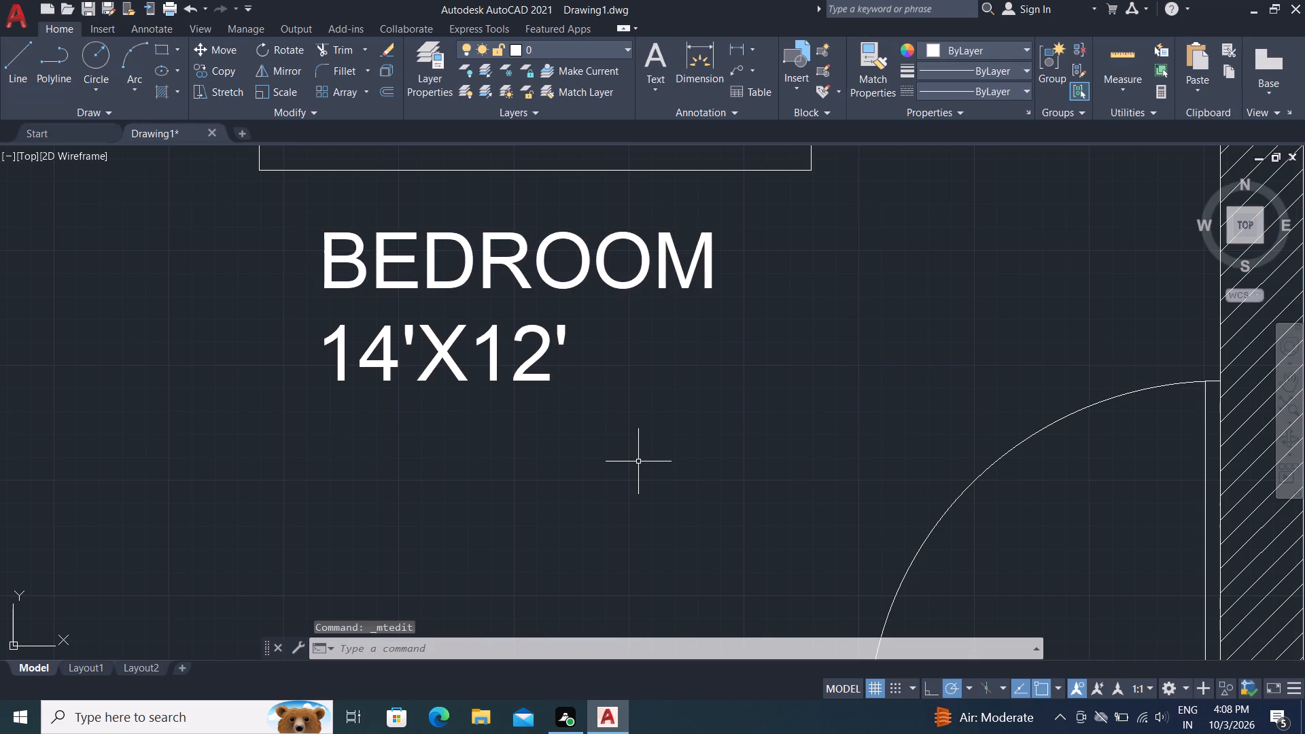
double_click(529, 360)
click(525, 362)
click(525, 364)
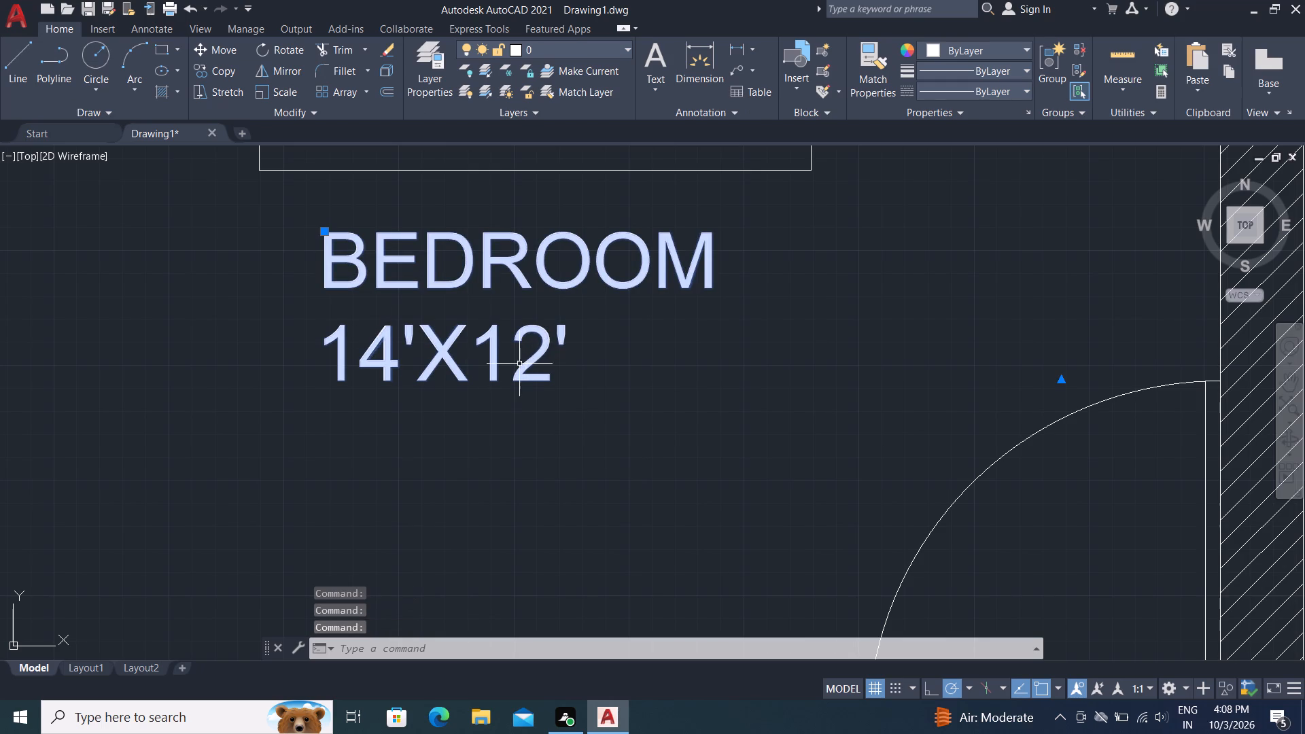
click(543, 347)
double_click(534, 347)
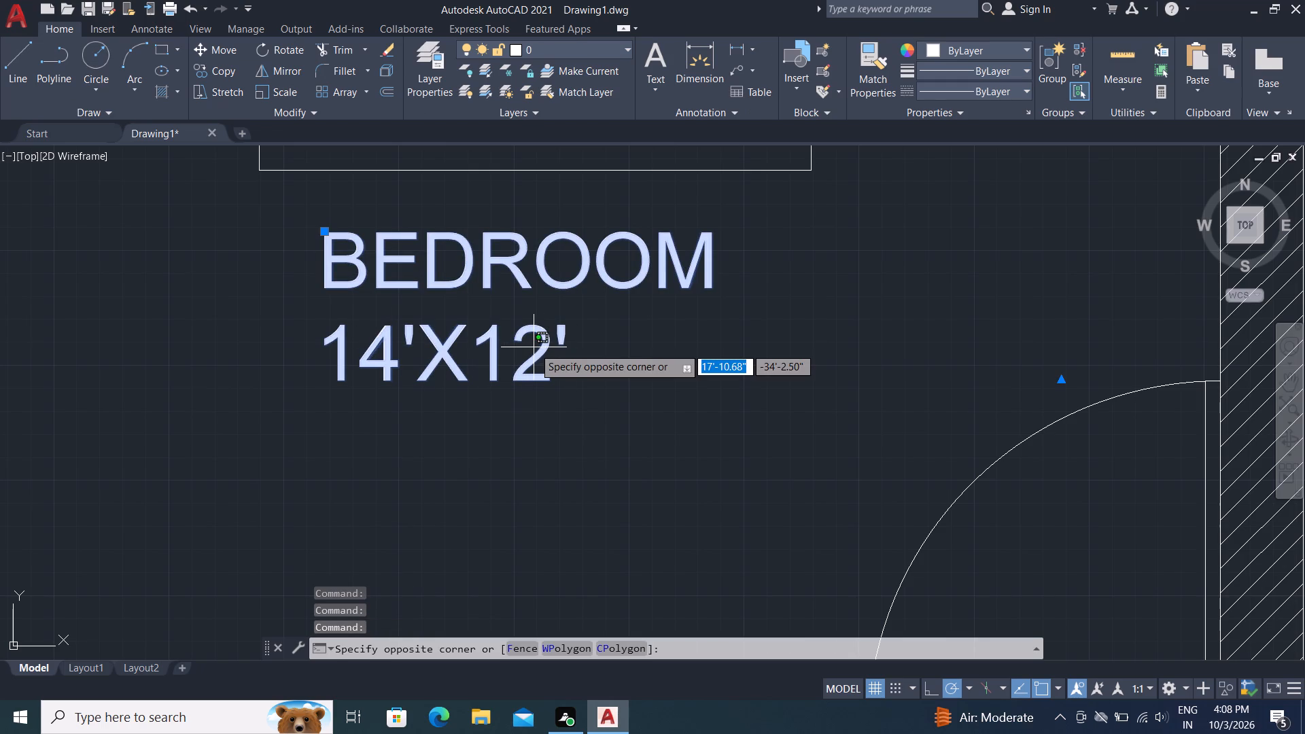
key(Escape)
Change the dimension line of the BEDROOM label in the room north of the toilet to 12'3"X11'6" and finish editing.
triple_click(541, 352)
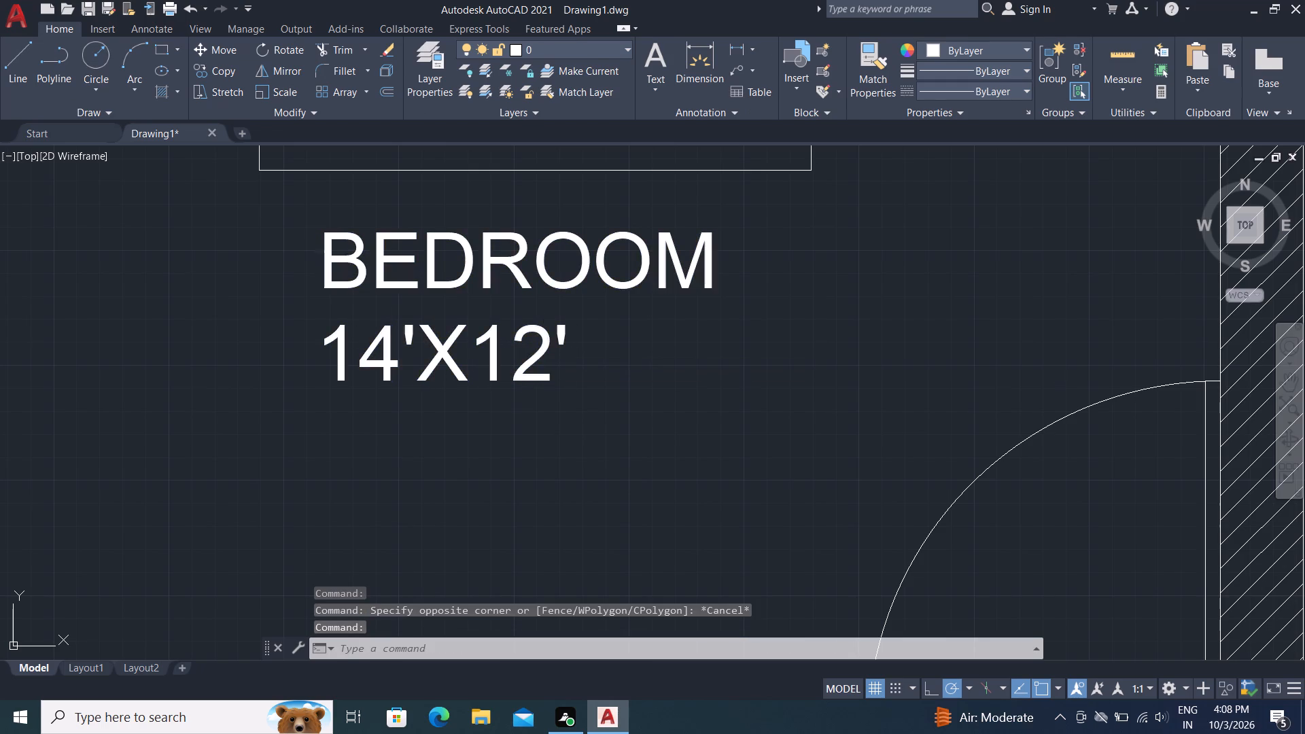
click(574, 349)
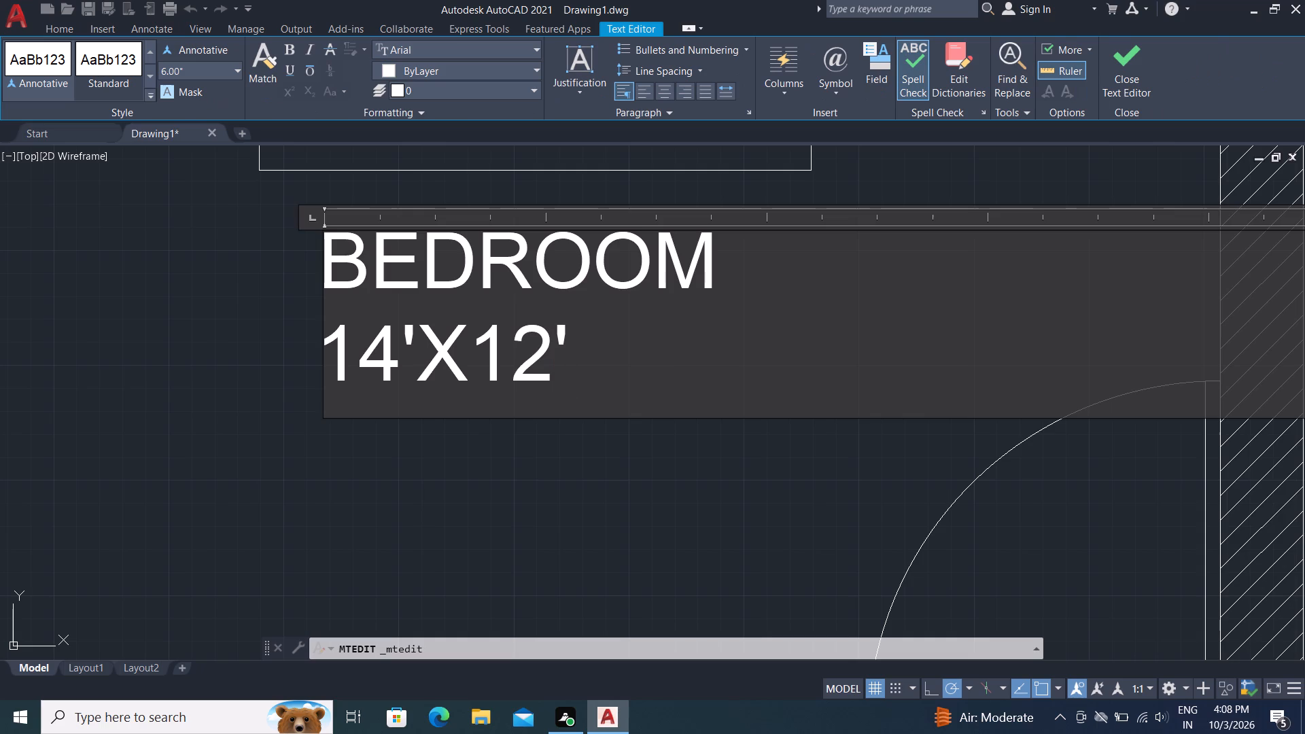
key(BackSpace)
key(BackSpace)
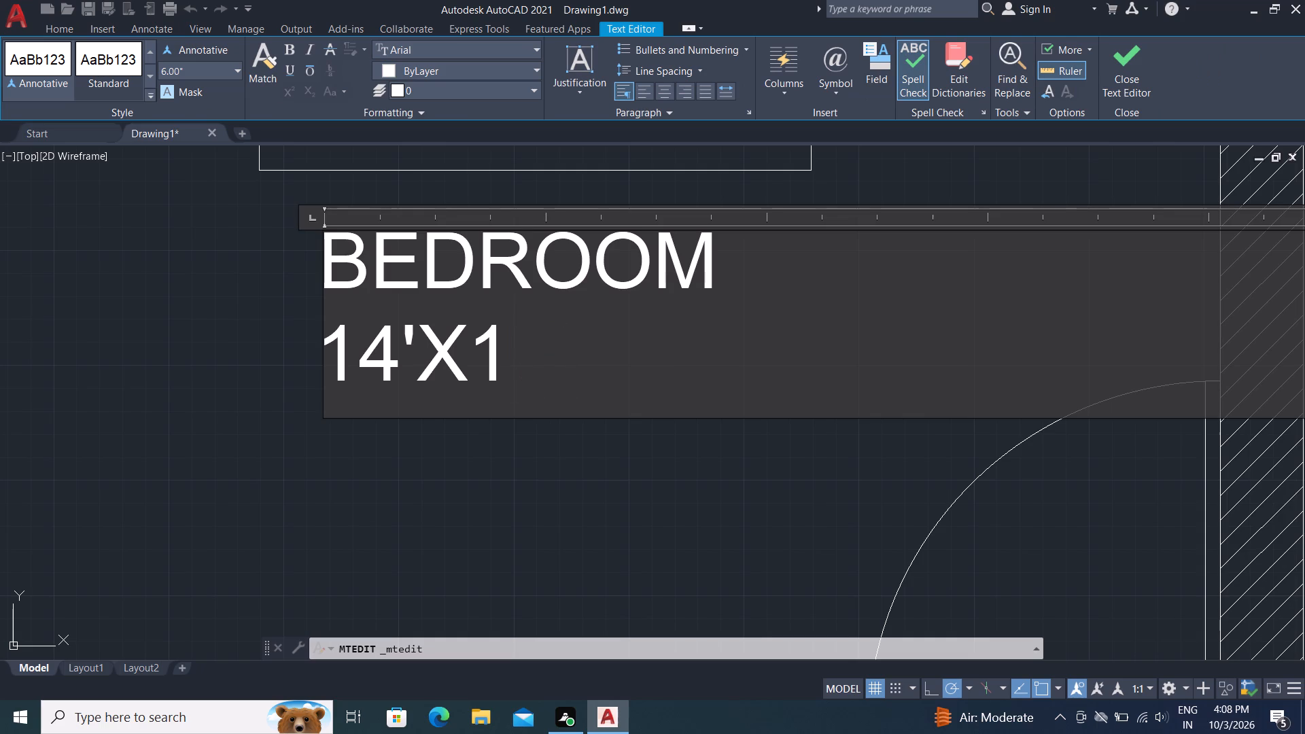
key(BackSpace)
key(BackSpace)
key(BackSpace)
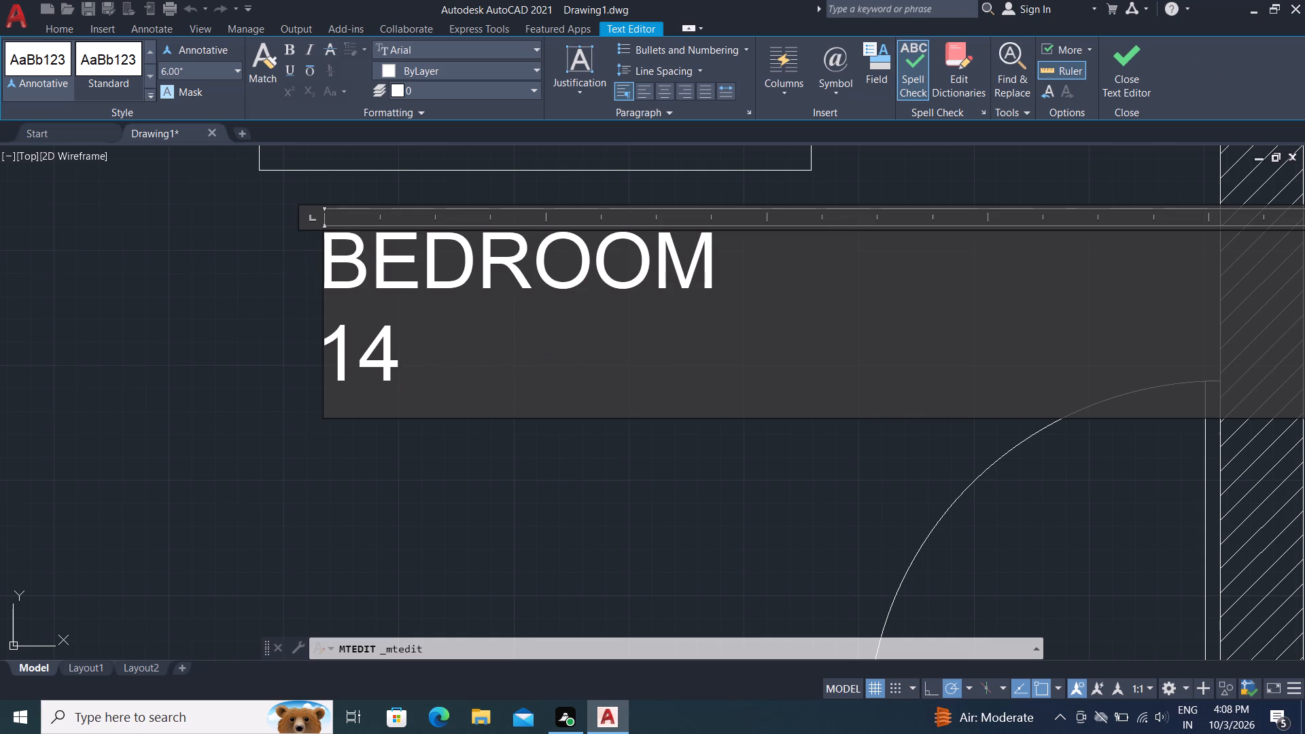
key(BackSpace)
key(2)
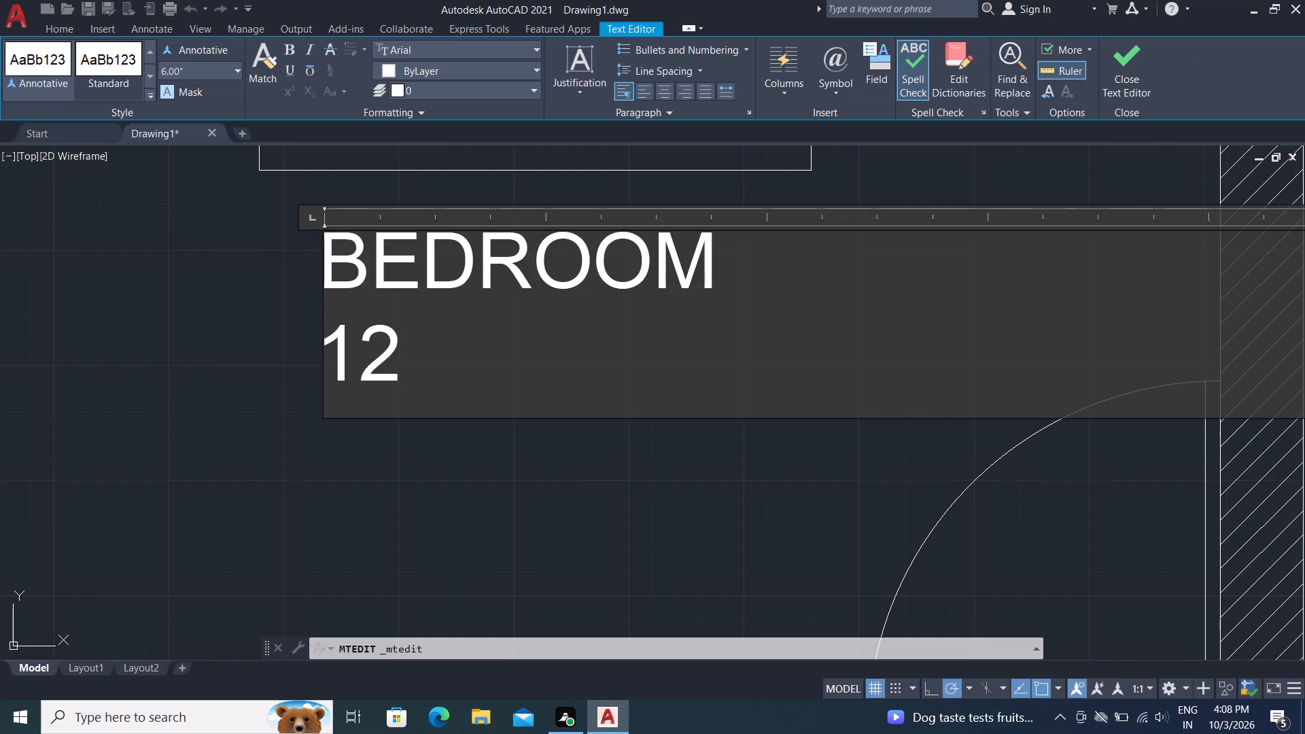
key(apostrophe)
text(3")
text(X11)
key(apostrophe)
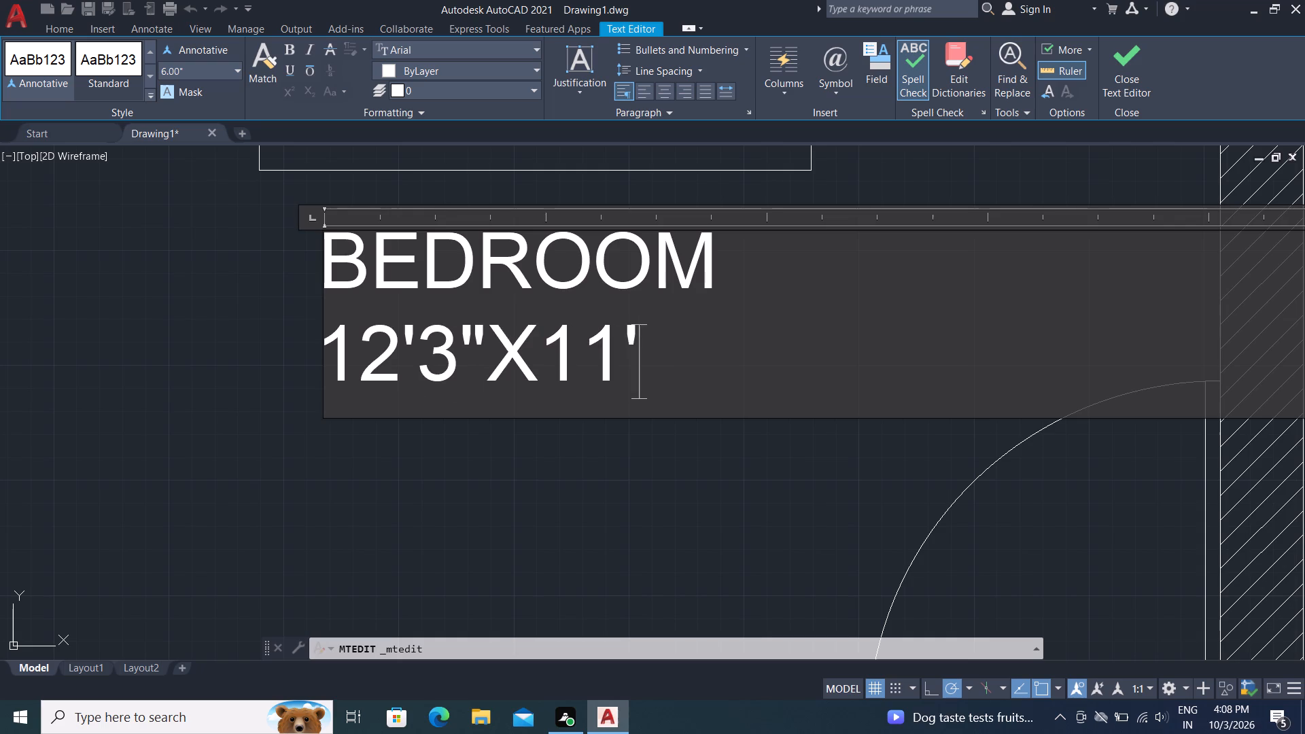
key(6)
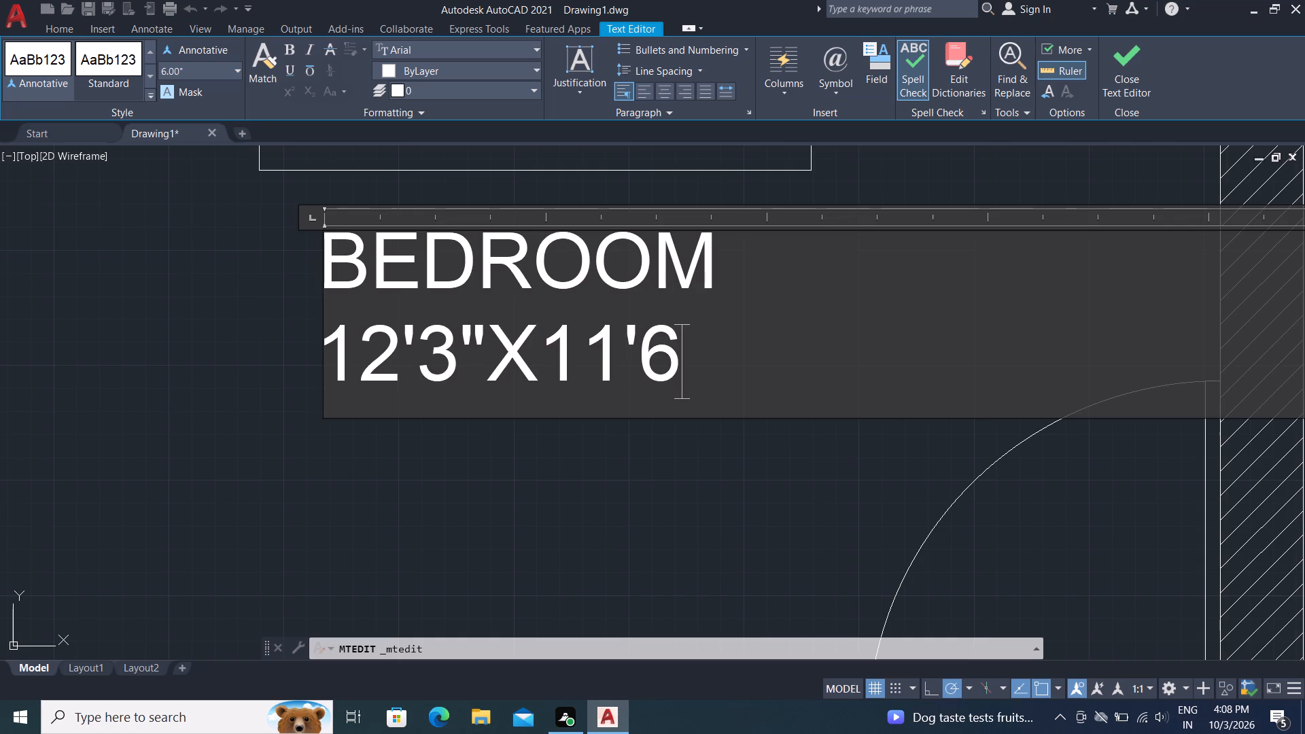
key(shift+quotedbl)
click(614, 473)
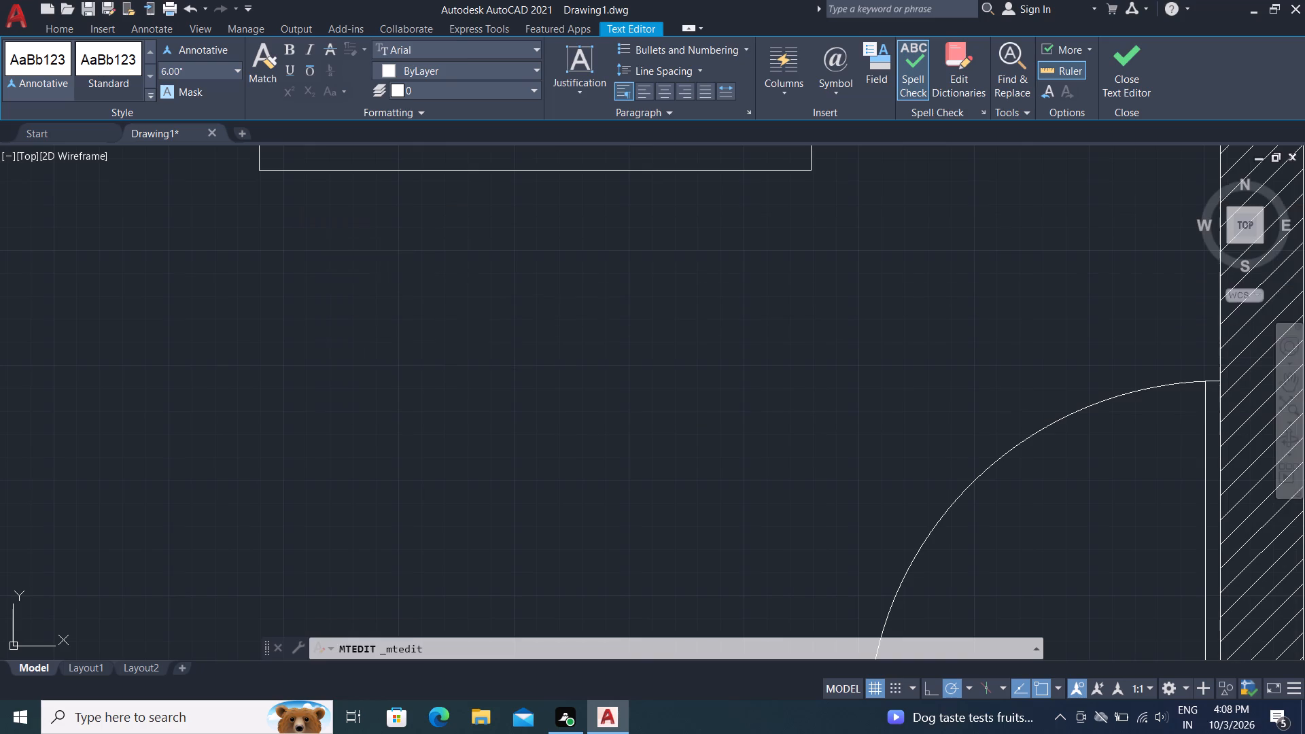
Change the dimension line of the BEDROOM label in the middle room north of the living room to 11'6"X12'.
scroll(620, 478, down, 1)
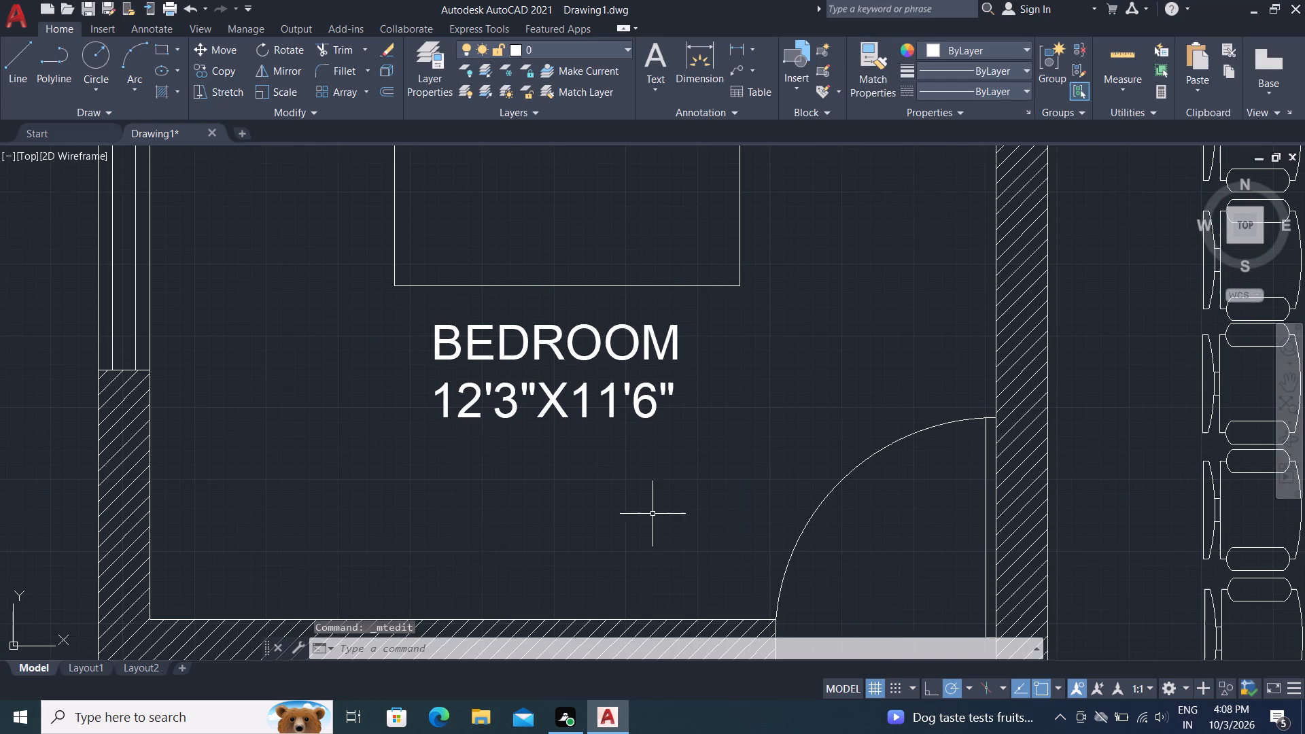
middle_drag(946, 458, 958, 733)
scroll(900, 516, down, 2)
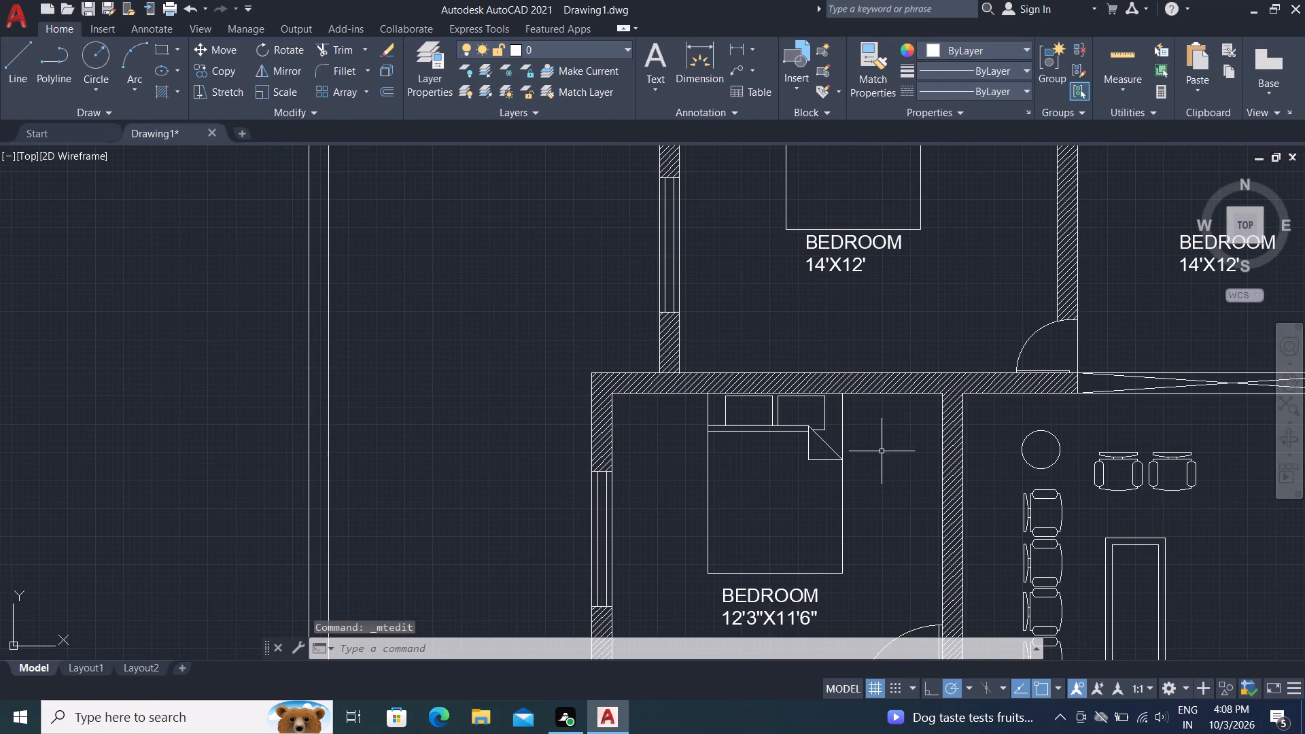
middle_drag(883, 448, 733, 485)
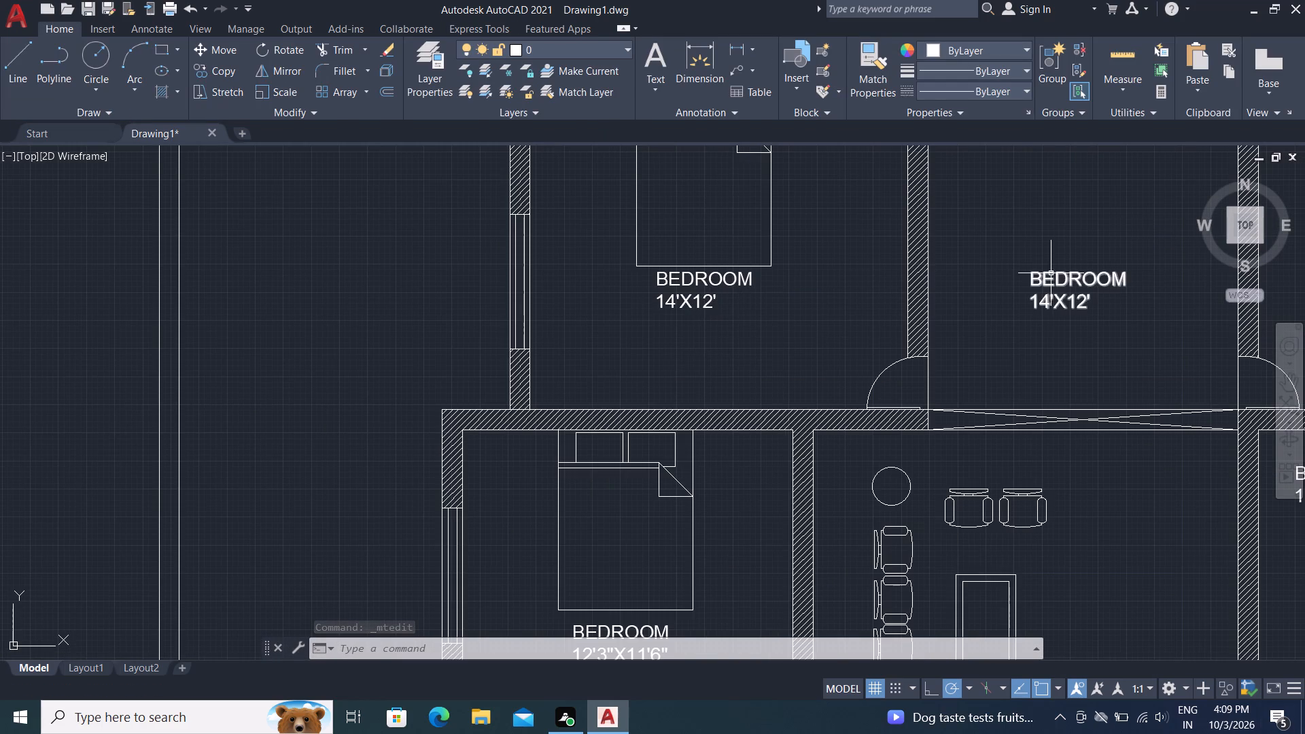
middle_drag(1051, 273, 846, 281)
scroll(888, 300, up, 1)
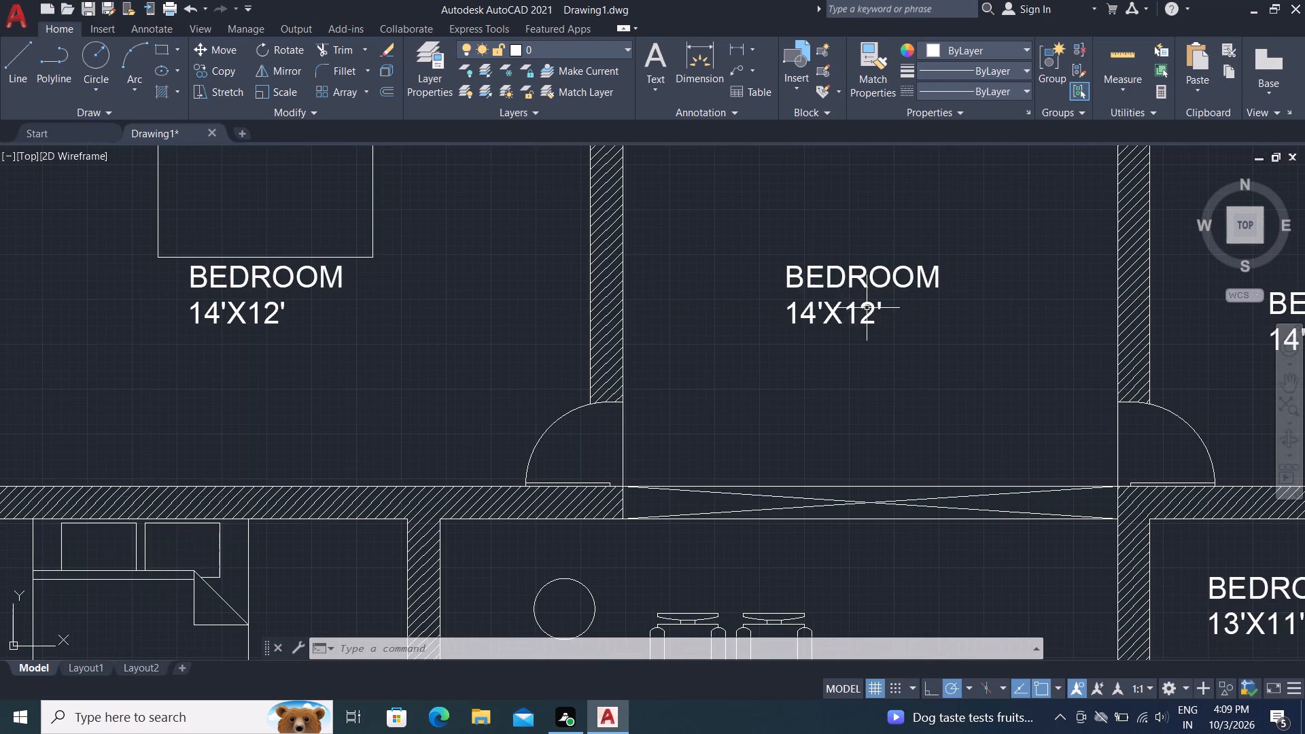
double_click(867, 304)
scroll(866, 296, up, 4)
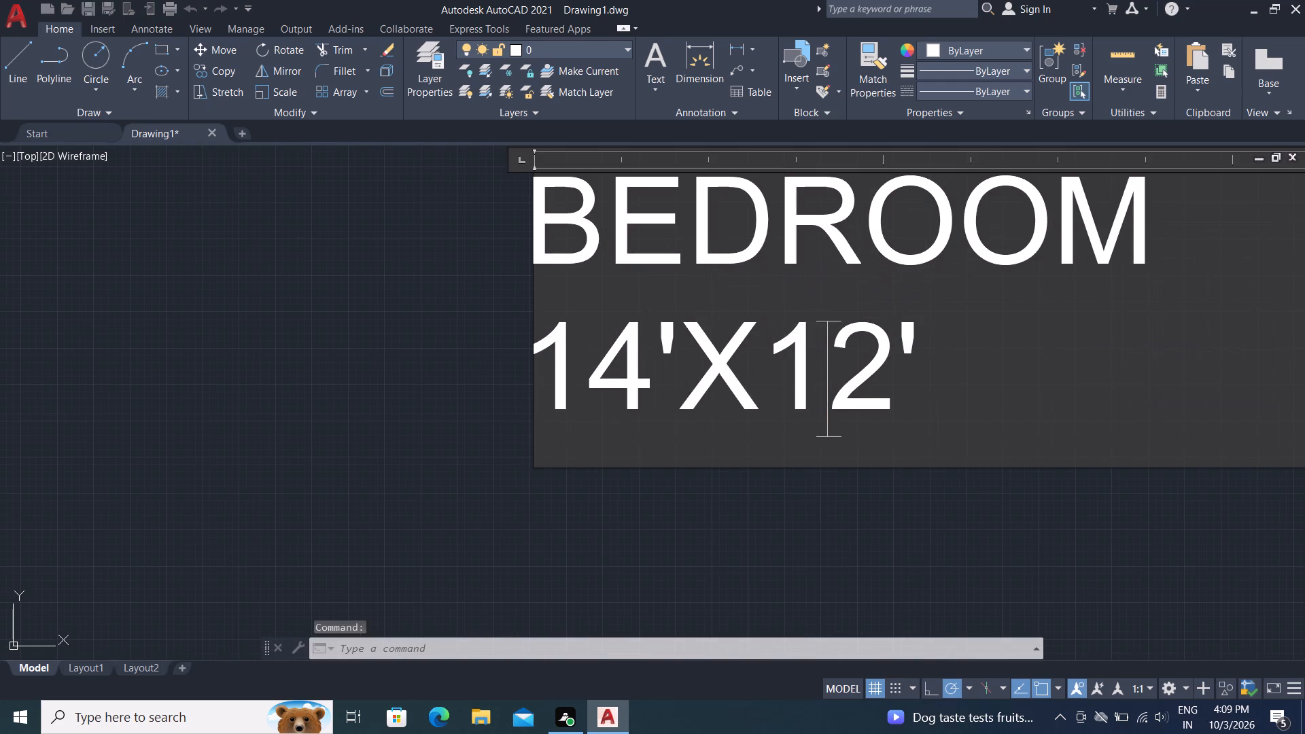
click(685, 349)
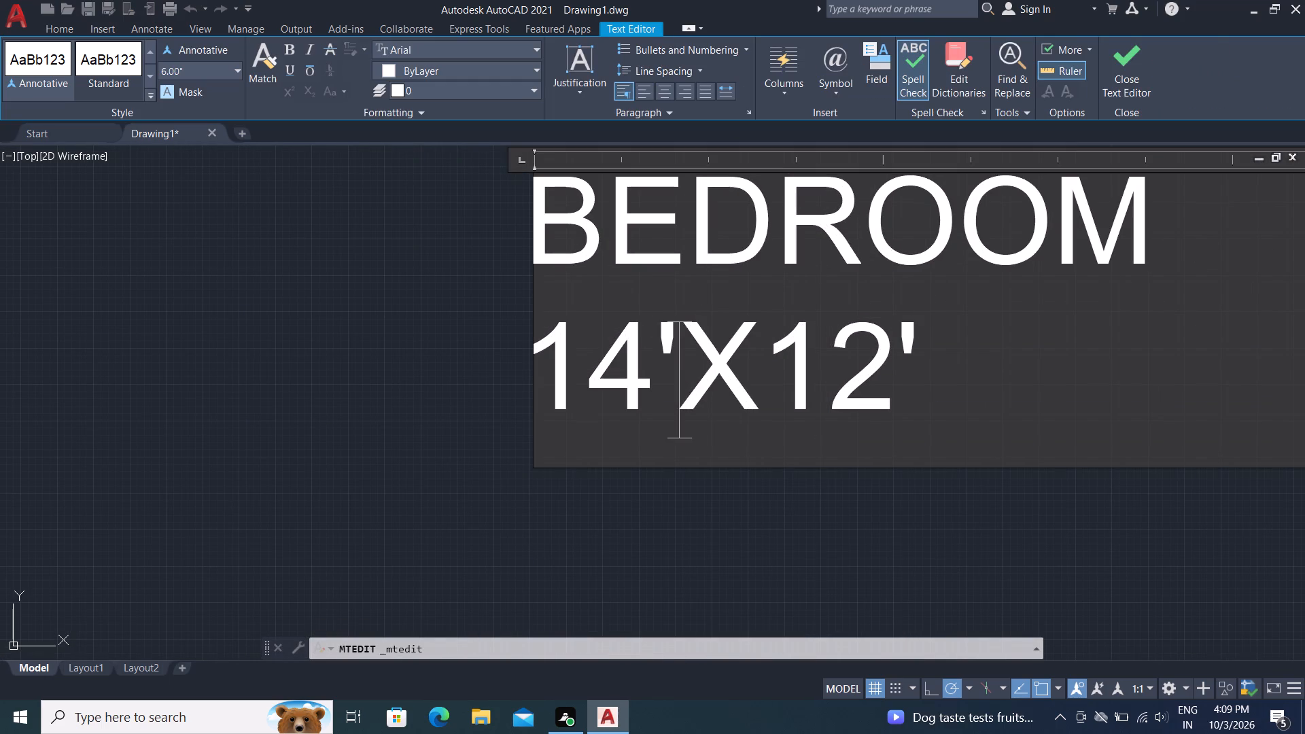
key(BackSpace)
key(BackSpace)
key(BackSpace)
text(11')
text(6")
Replace the room name BEDROOM above the 11'6"X12' line with DINING and finish editing the label.
click(1198, 221)
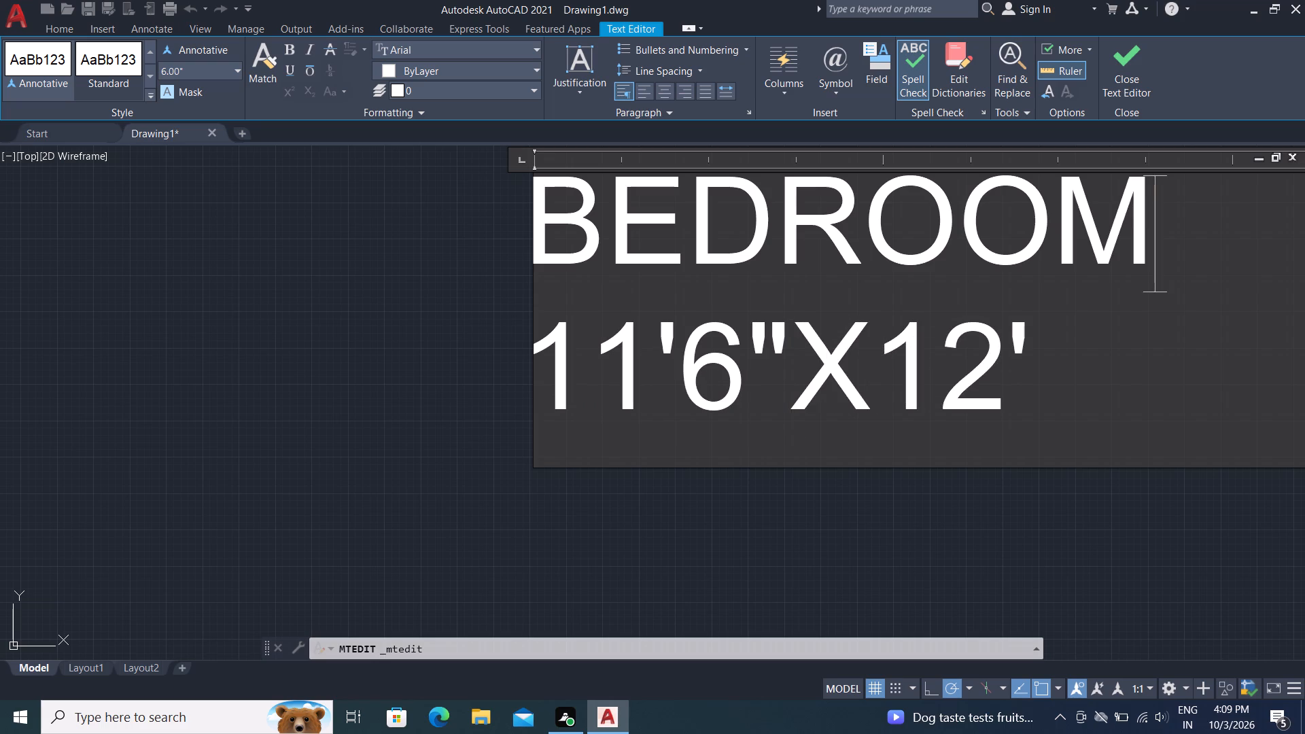
key(BackSpace)
key(BackSpace)
key(BackSpace)
key(BackSpace)
key(BackSpace)
key(BackSpace)
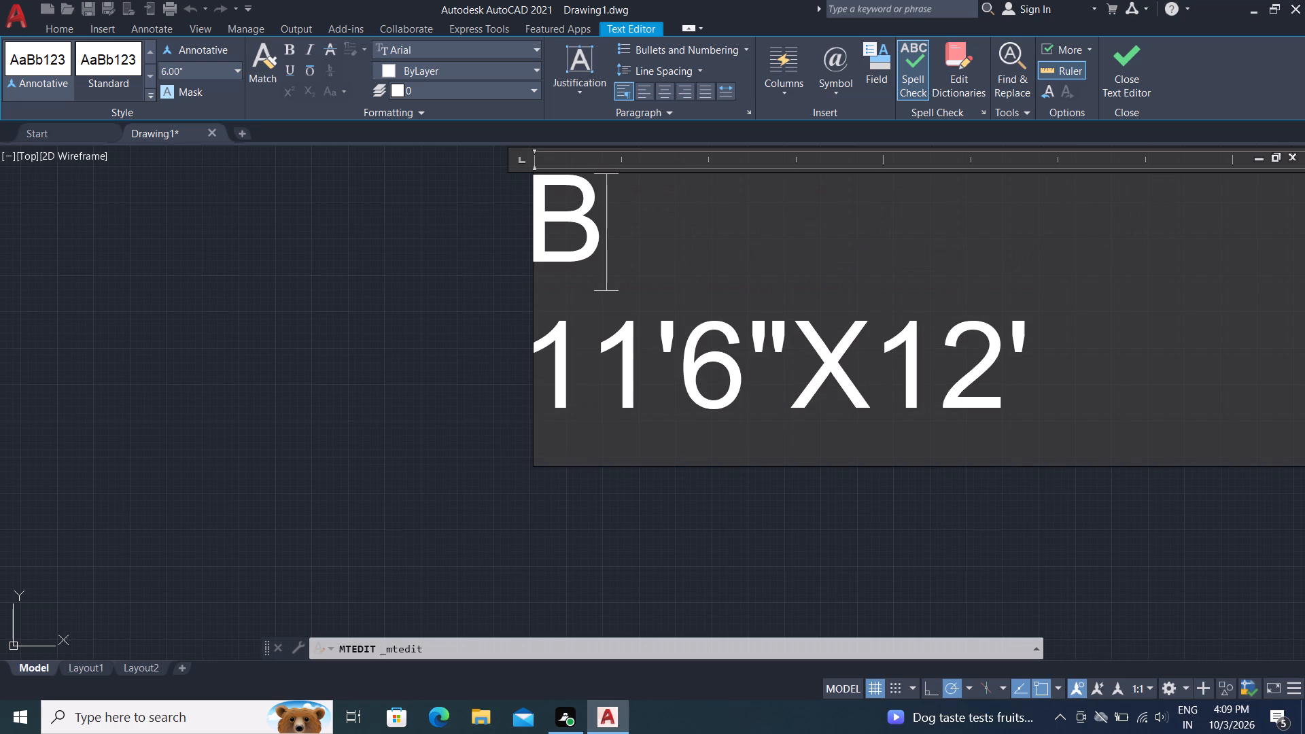
key(BackSpace)
text(DININ)
key(g)
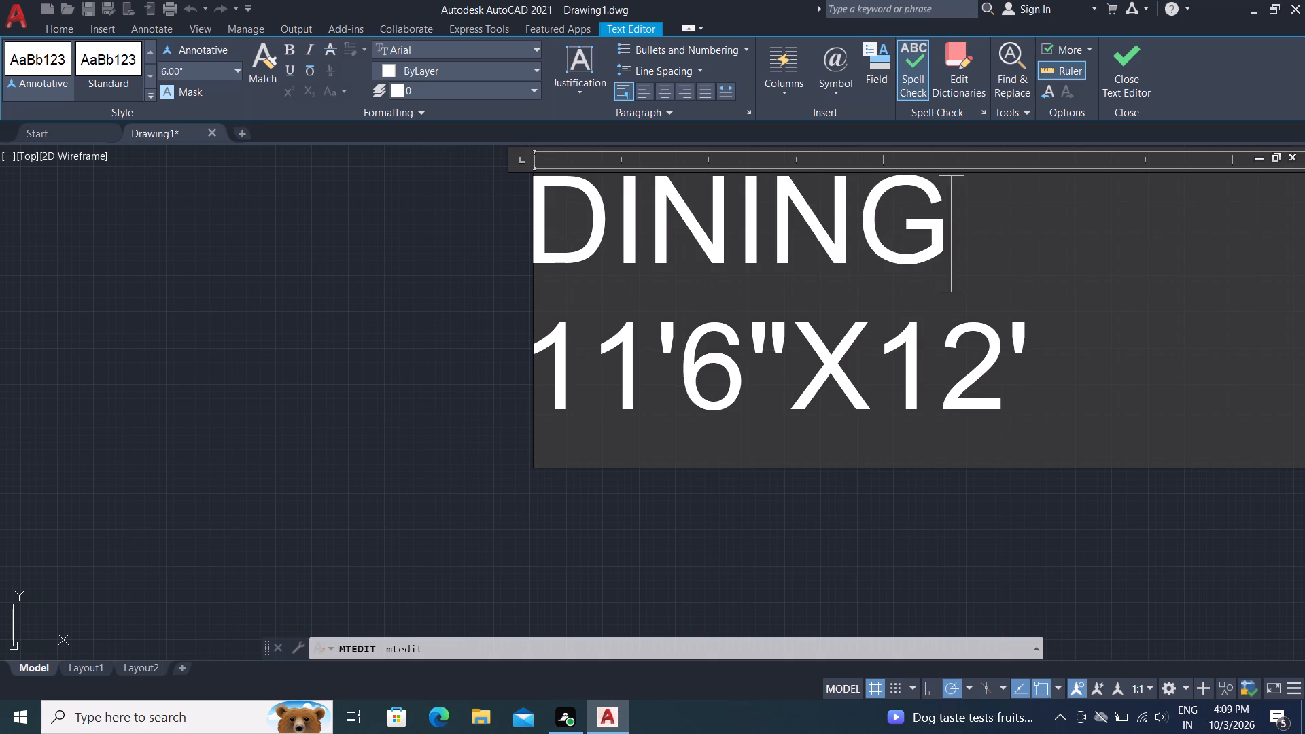
click(405, 370)
Open the text of the BEDROOM 14'X12' label in the room east of the dining room for editing.
scroll(387, 358, down, 3)
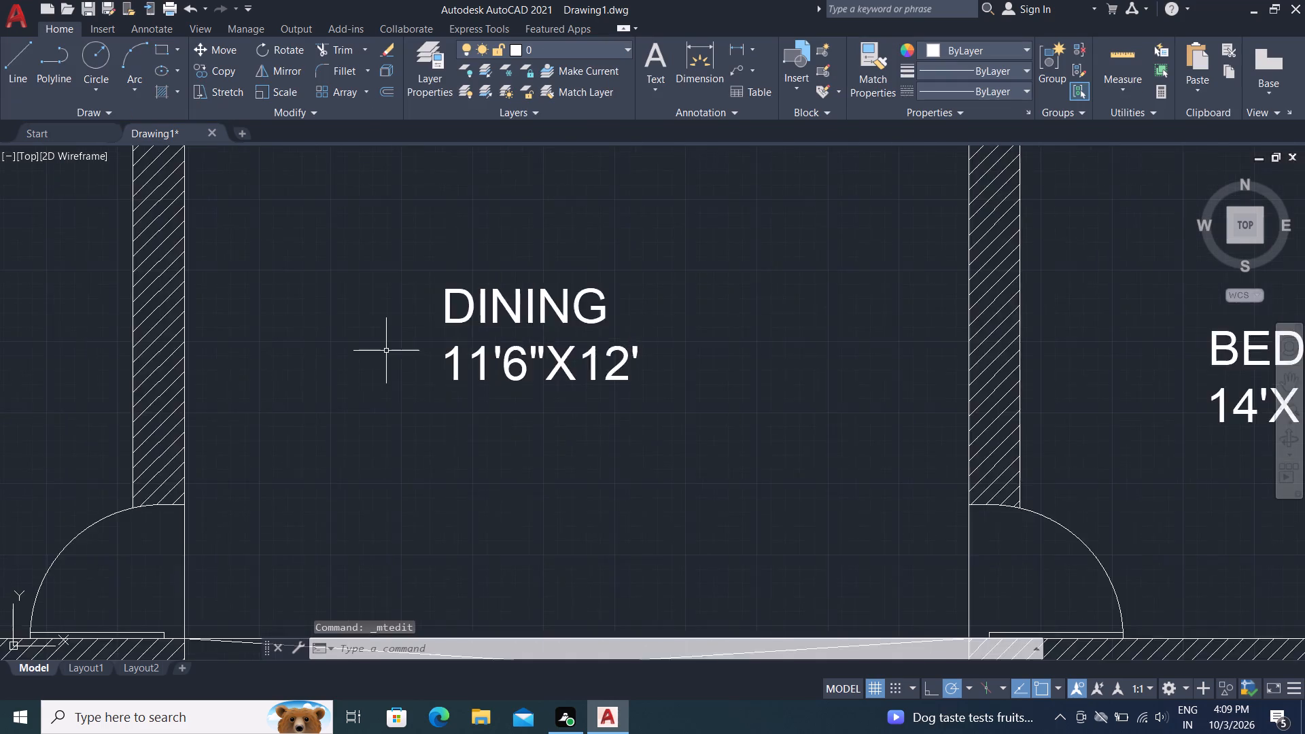
scroll(386, 351, down, 1)
middle_drag(1089, 385, 1072, 379)
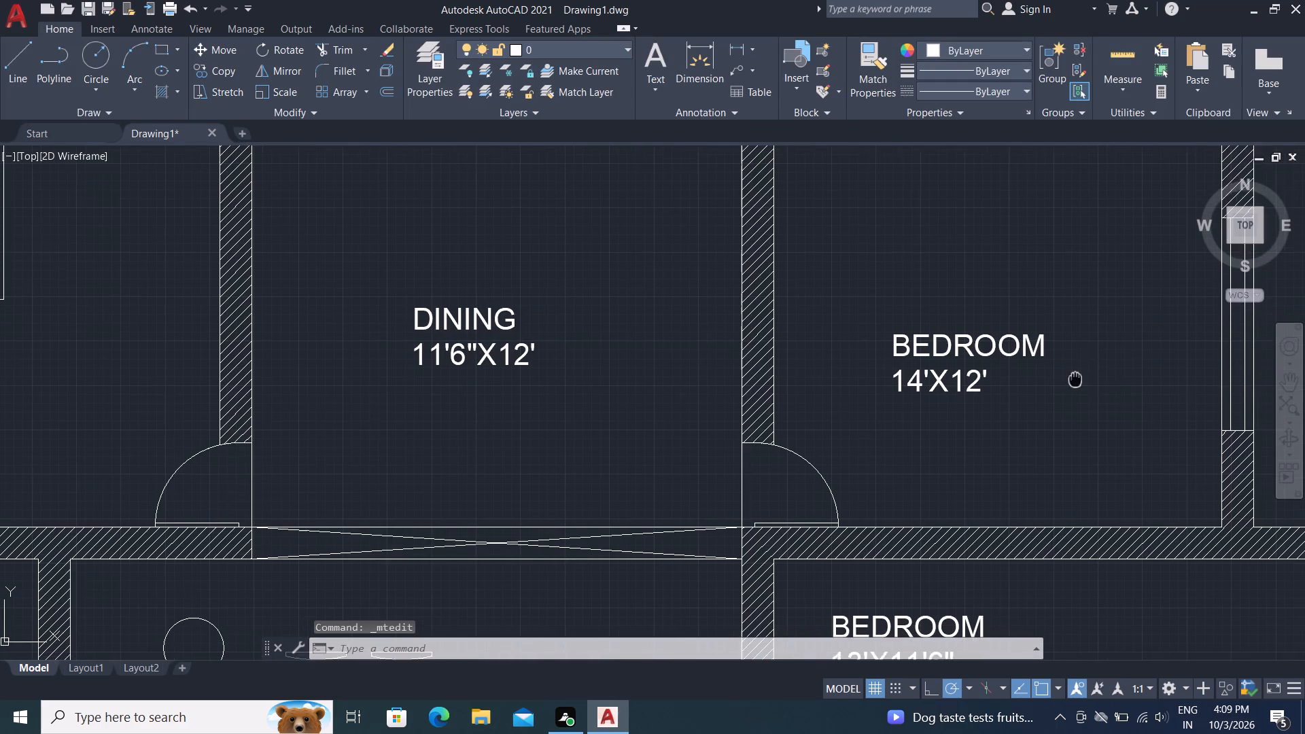
middle_drag(1072, 379, 1047, 383)
click(958, 352)
click(958, 352)
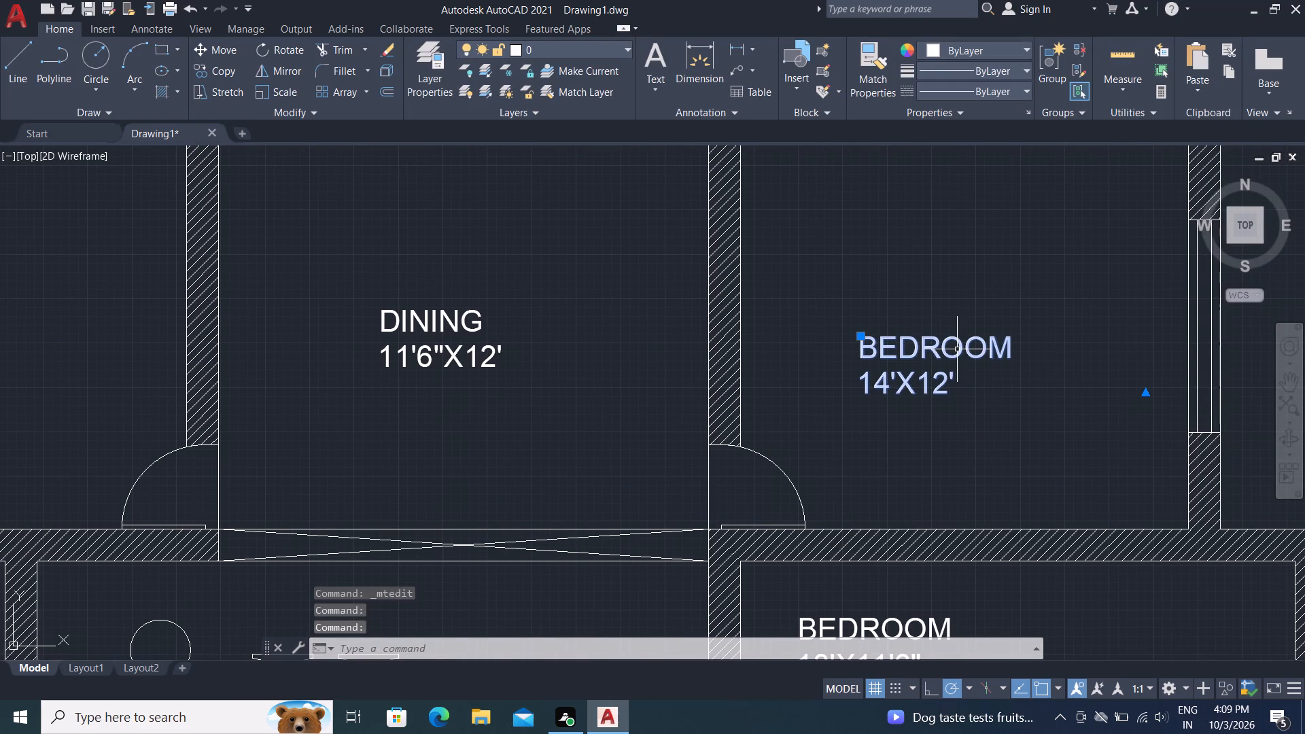
scroll(962, 360, up, 2)
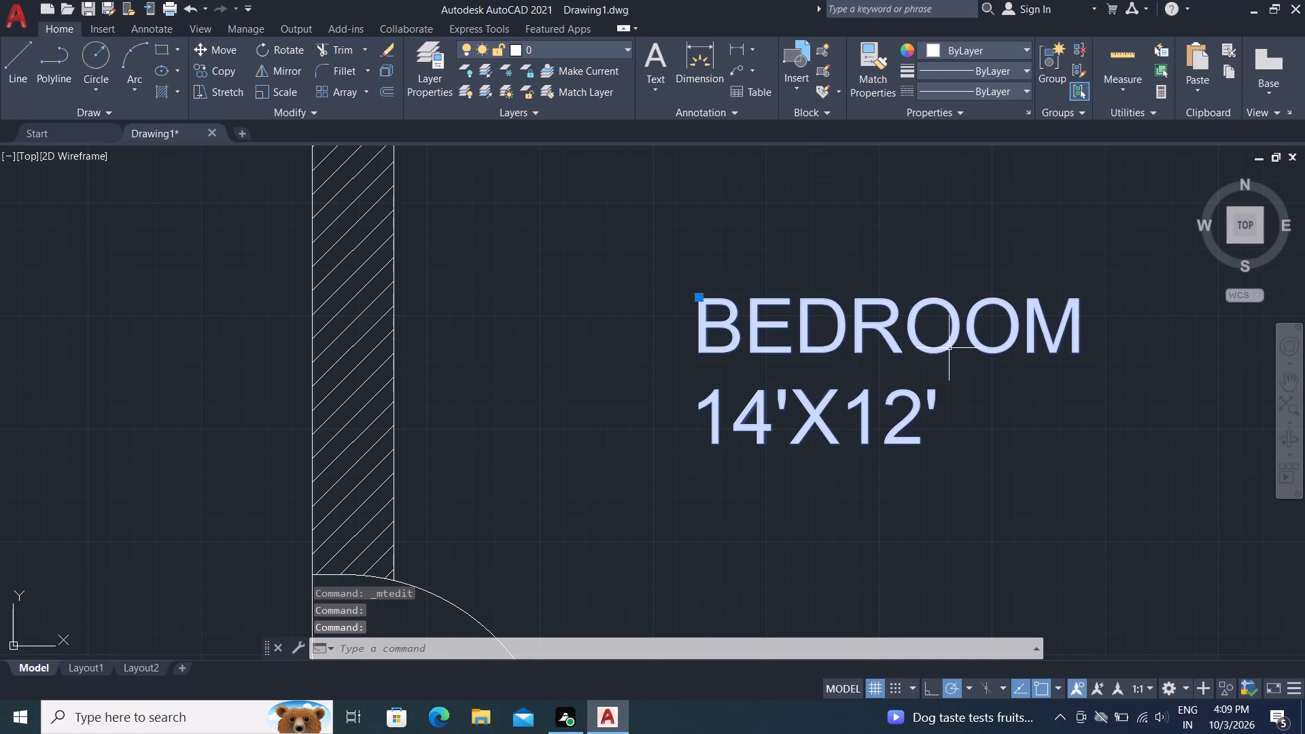
click(950, 348)
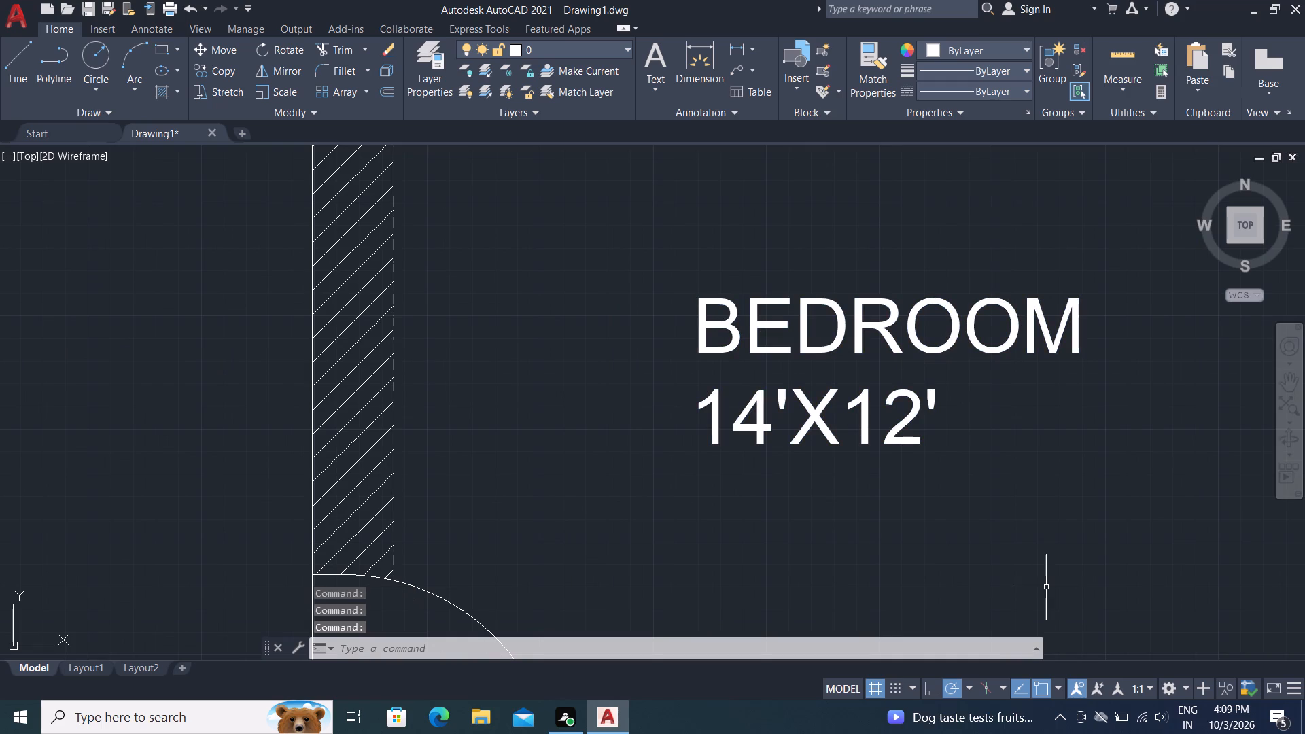
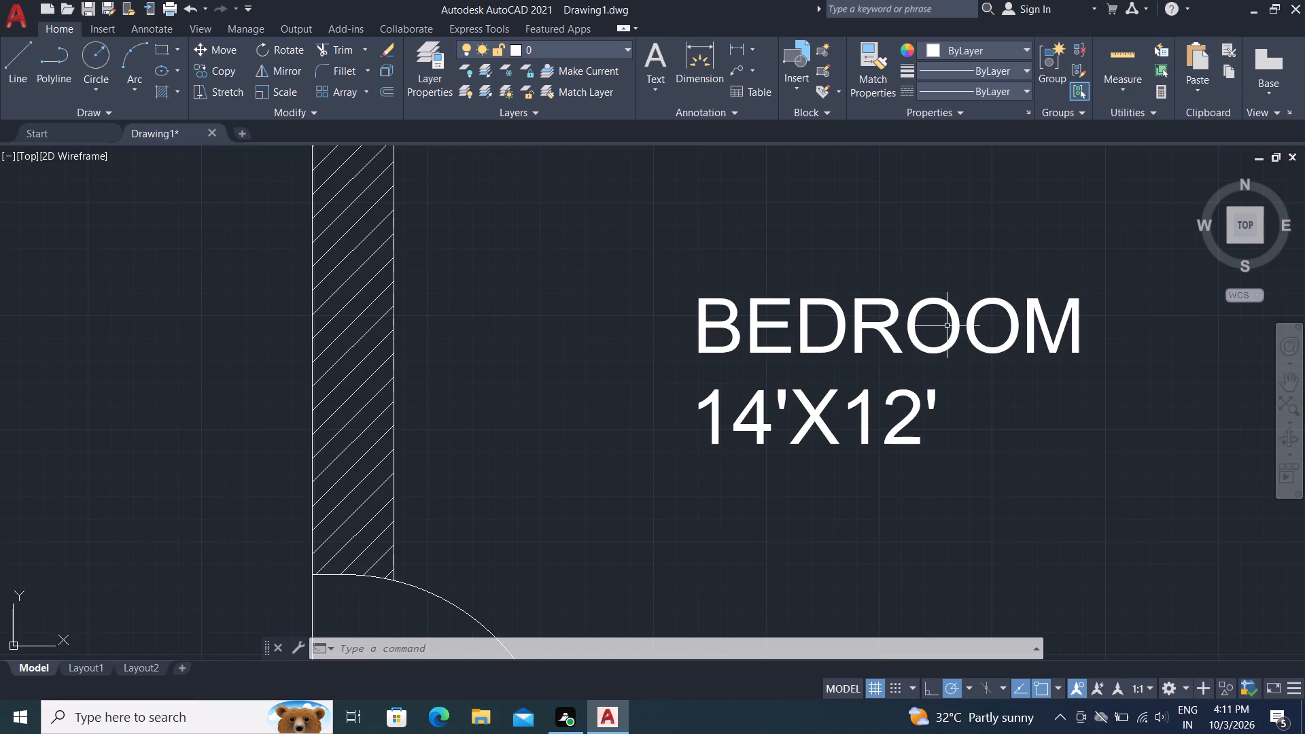
Change the size line of the BEDROOM label in the room east of DINING to 10'6"X12'.
scroll(834, 319, down, 2)
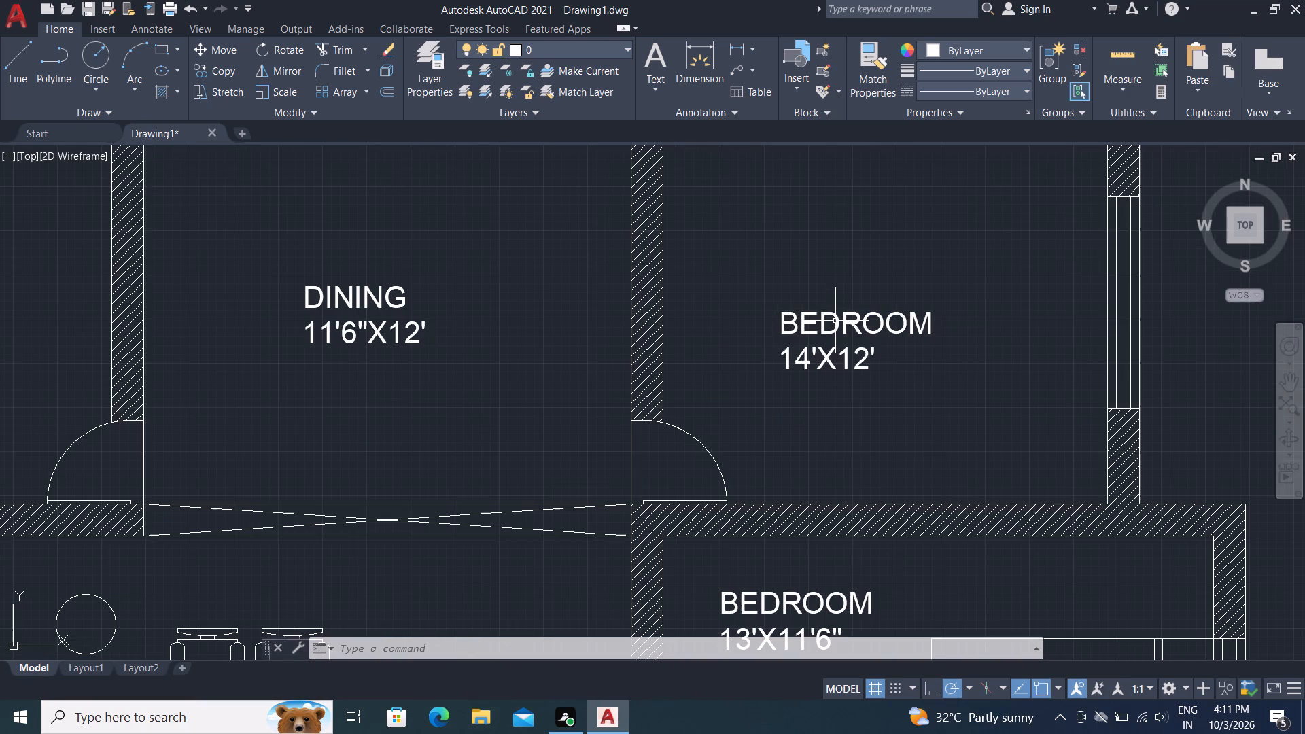
double_click(835, 320)
scroll(809, 366, up, 2)
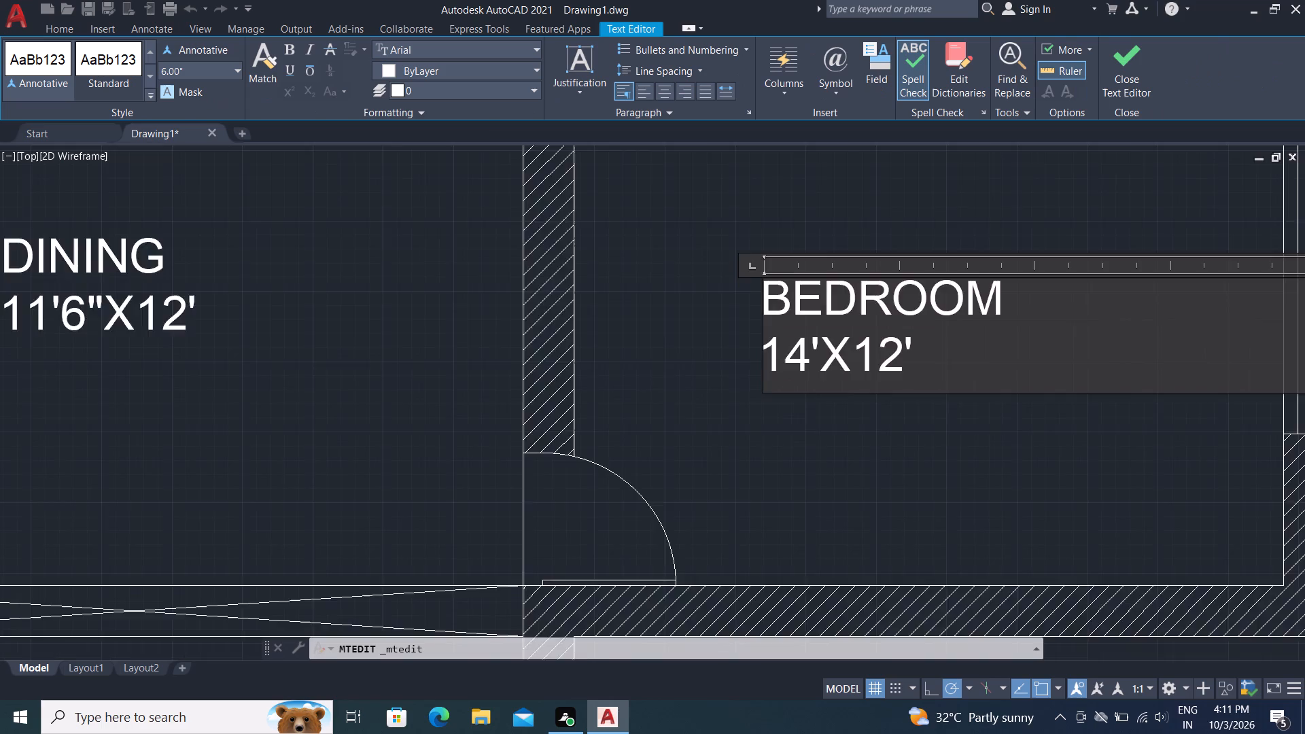
scroll(809, 366, up, 1)
click(829, 346)
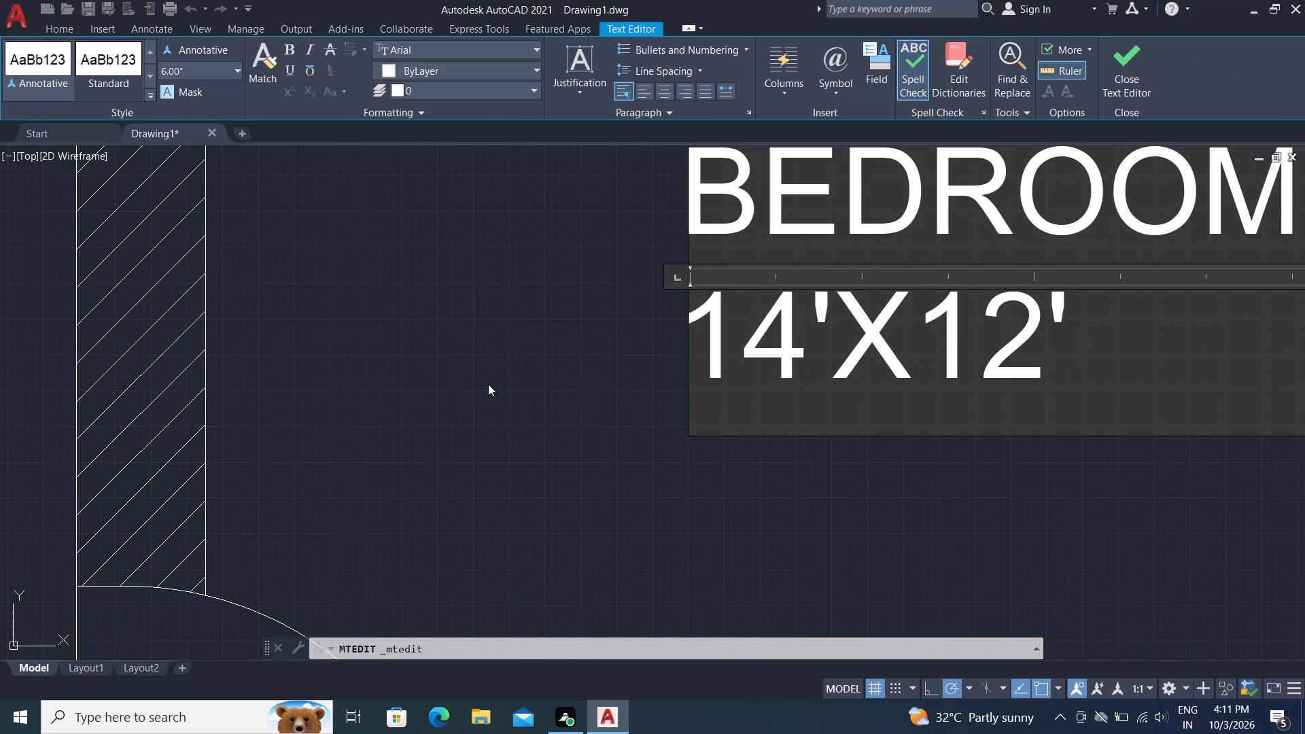
key(BackSpace)
key(BackSpace)
text(0'6)
key(shift+quotedbl)
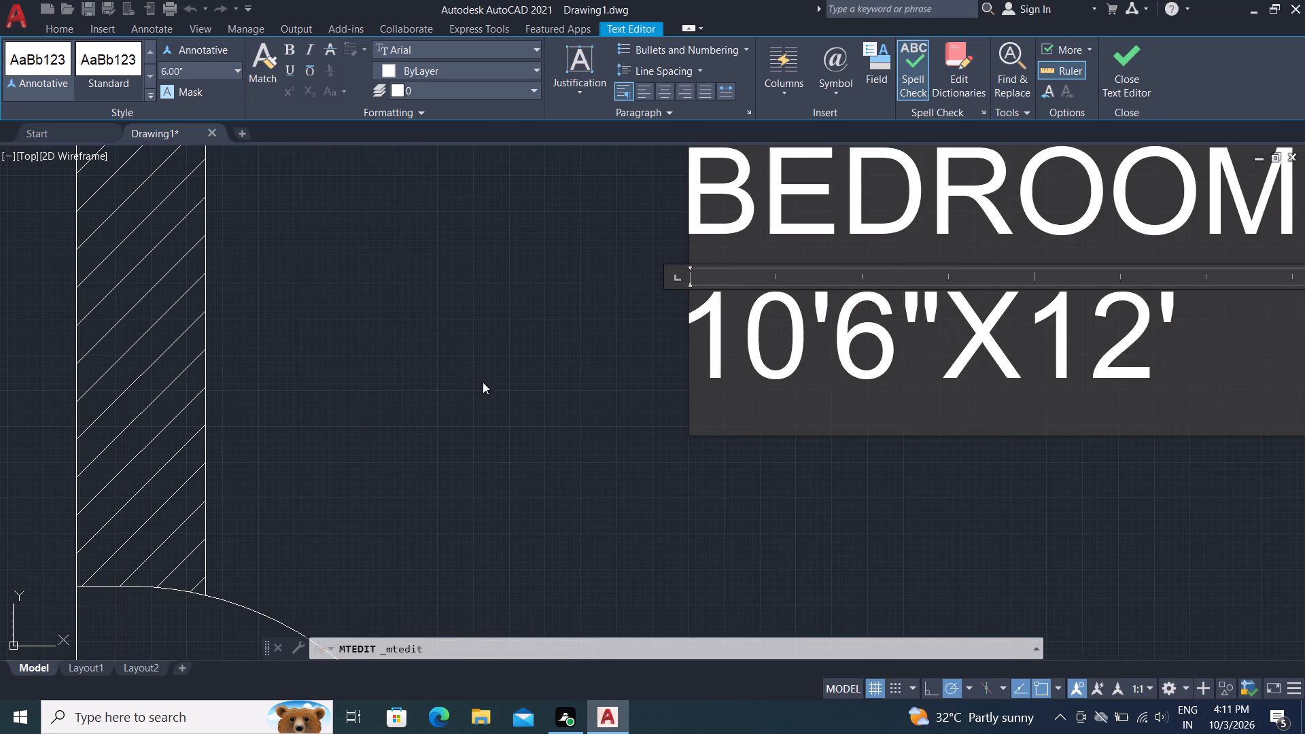
click(554, 500)
Replace the name BEDROOM with KITCHEN in the 10'6"X12' room label east of DINING.
scroll(504, 425, down, 3)
middle_drag(547, 394, 557, 395)
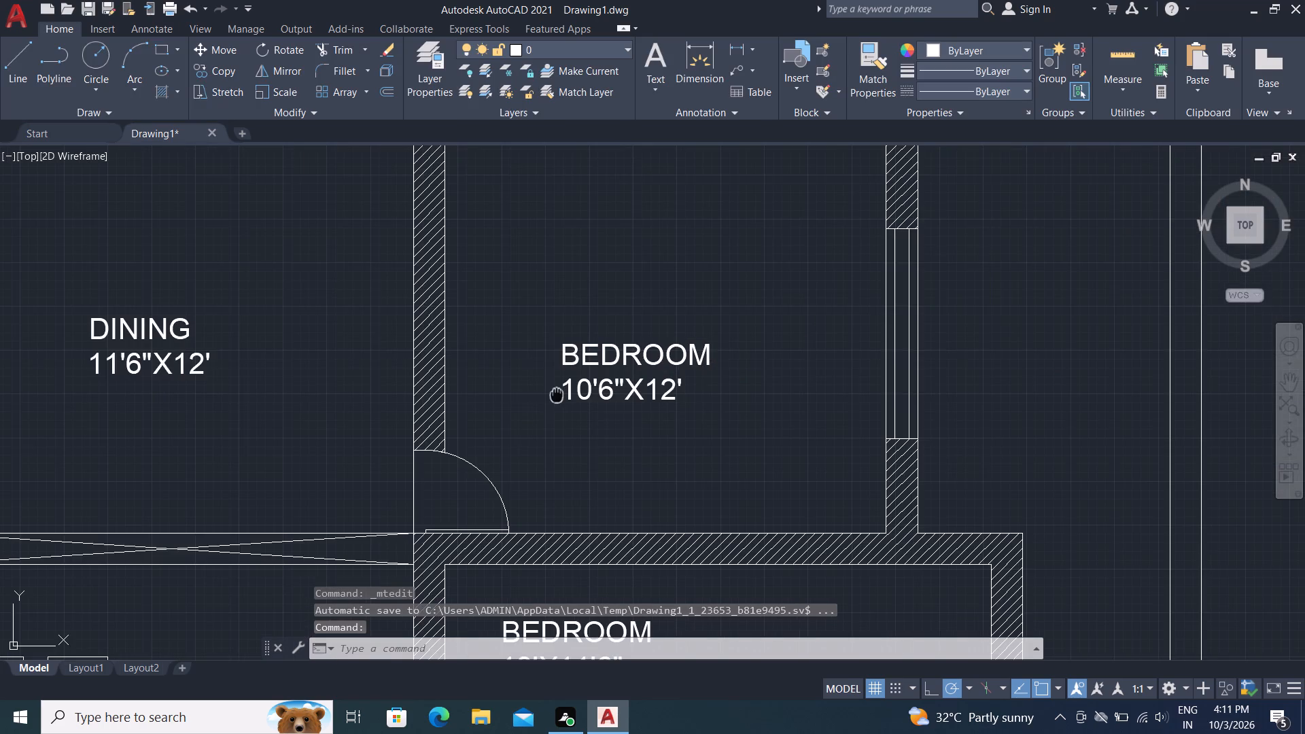
middle_drag(557, 395, 878, 424)
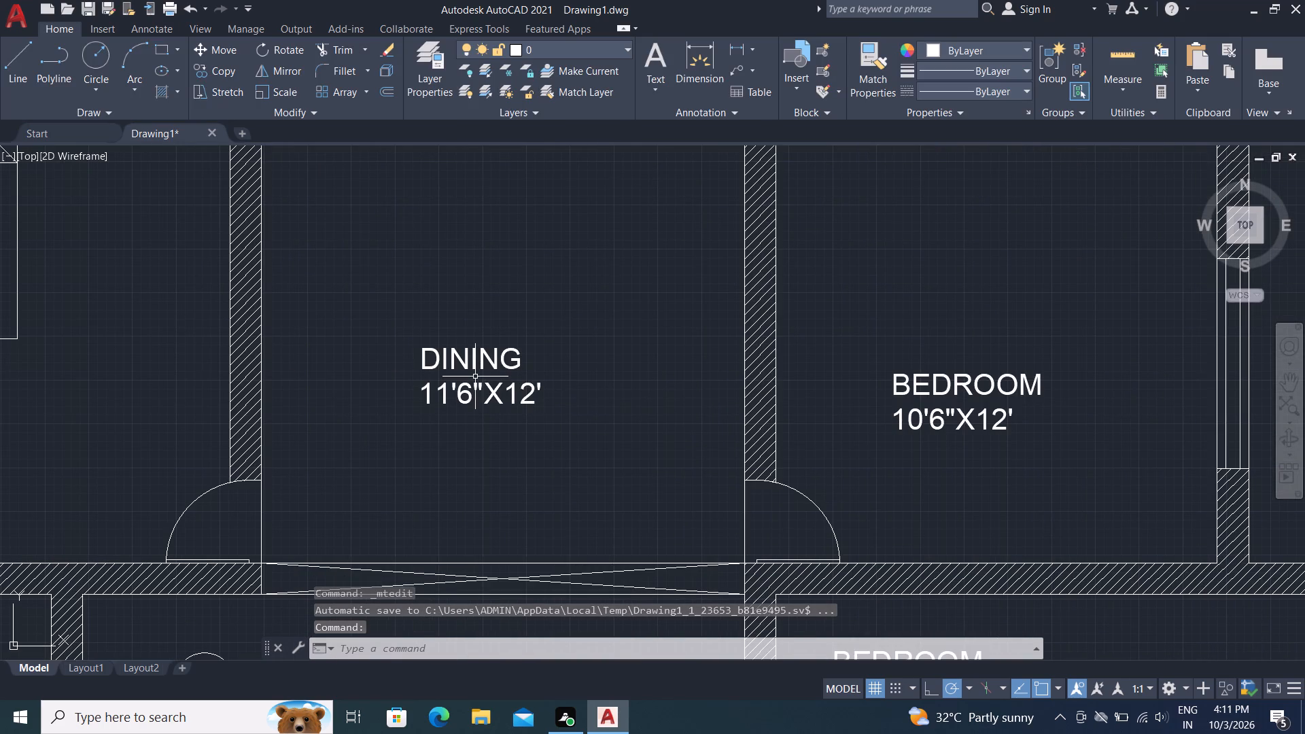
double_click(947, 379)
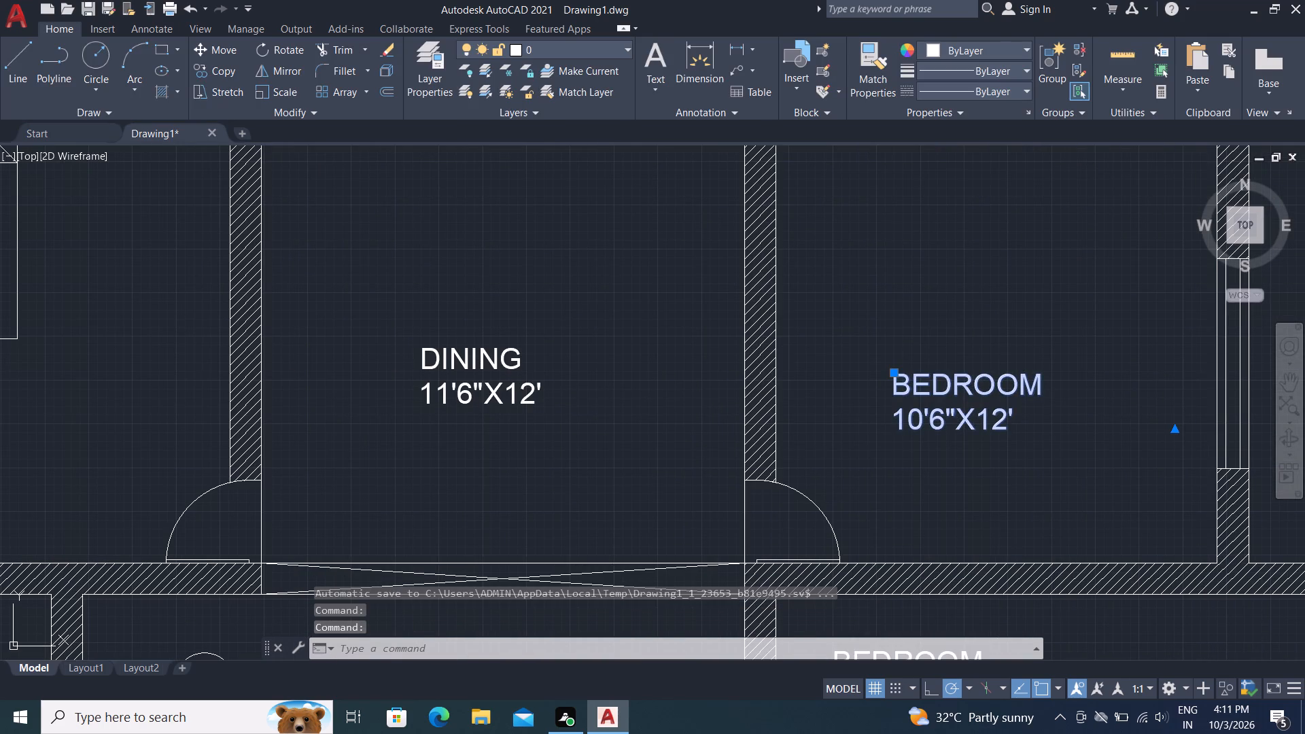
click(1049, 393)
key(BackSpace)
key(BackSpace)
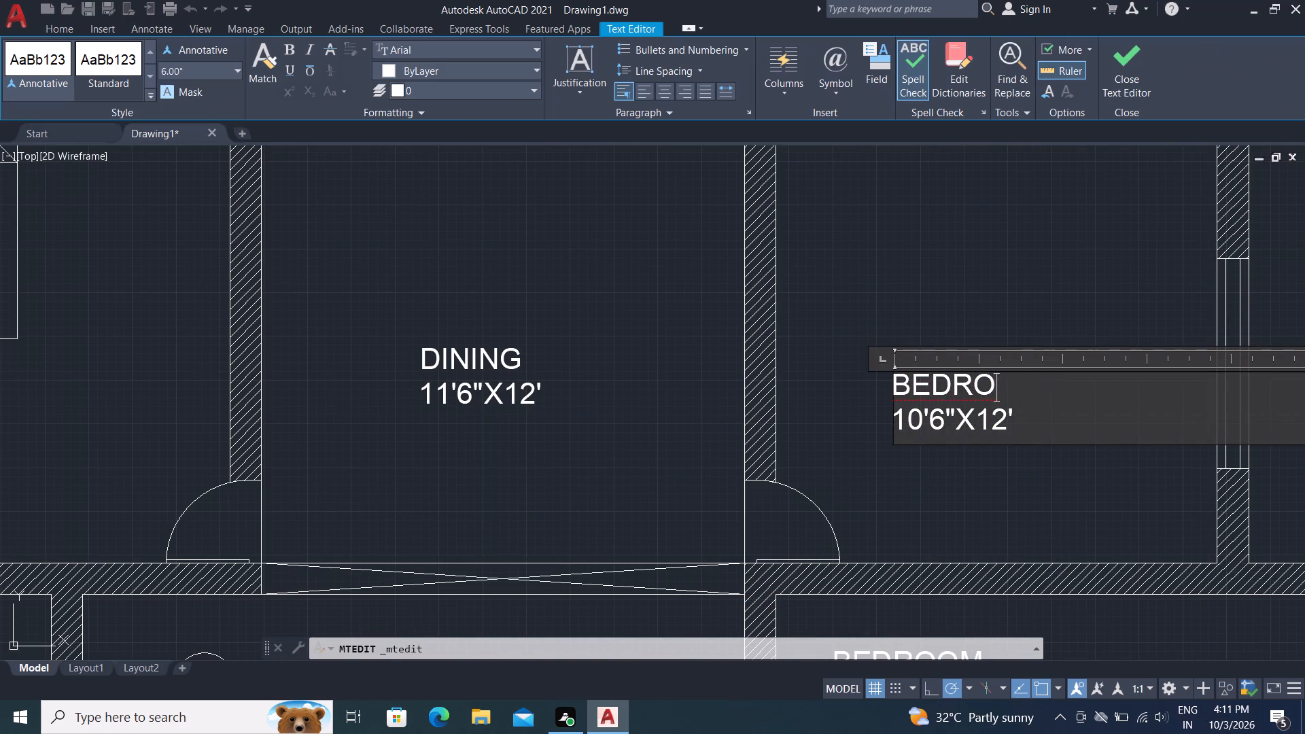
key(BackSpace)
key(BackSpace)
key(BackSpace)
key(BackSpace)
key(BackSpace)
text(KIT)
text(CHR)
key(BackSpace)
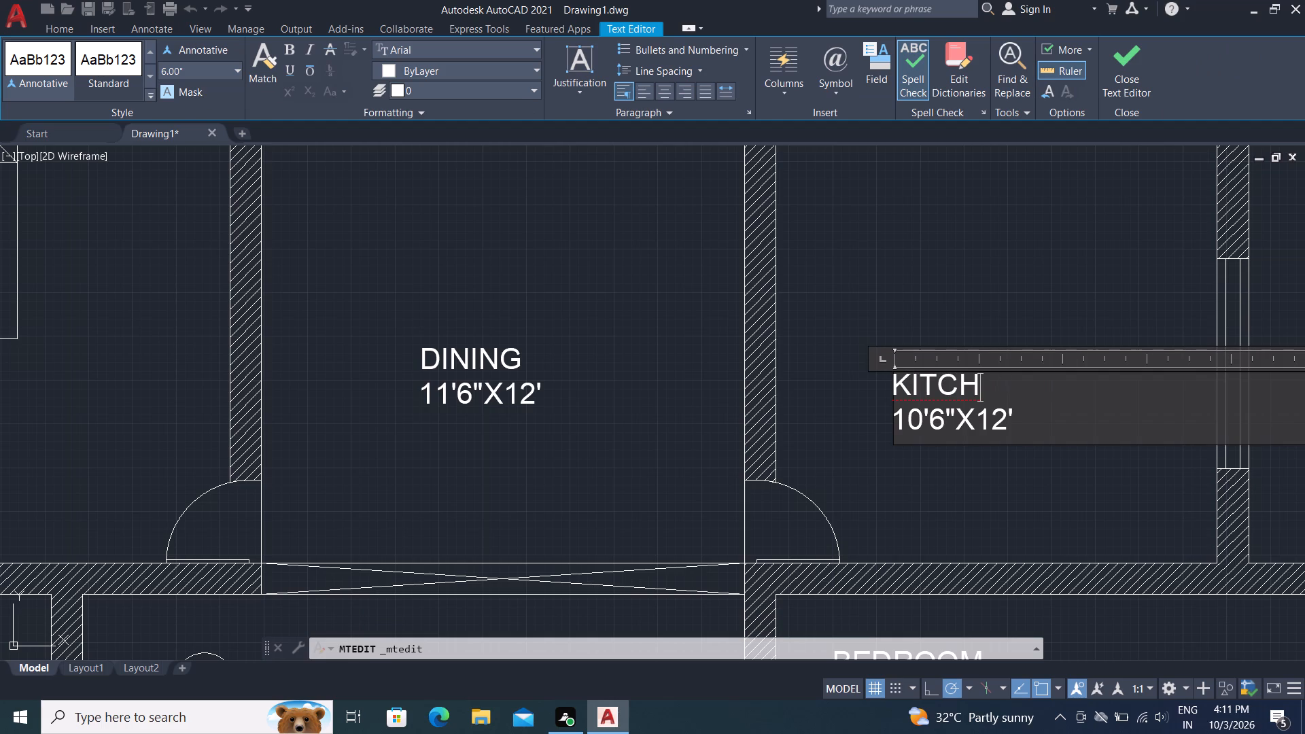
text(EN)
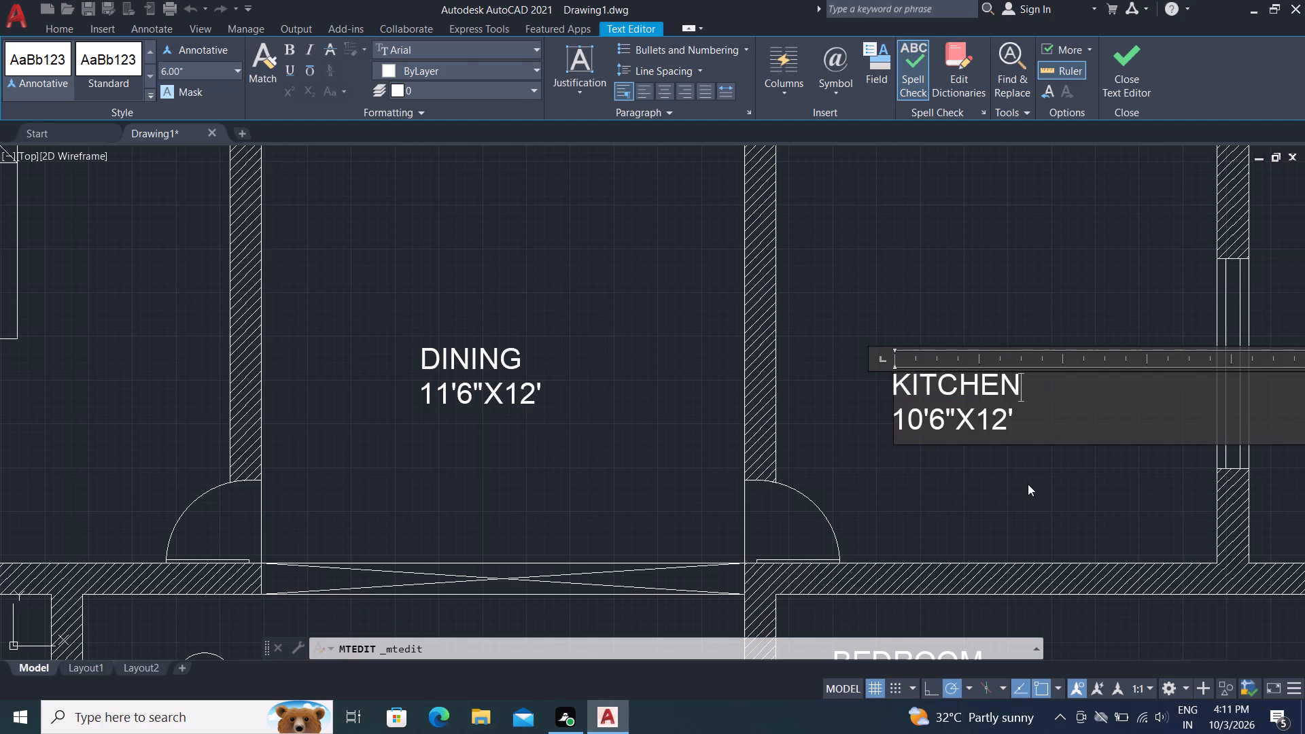
click(1028, 484)
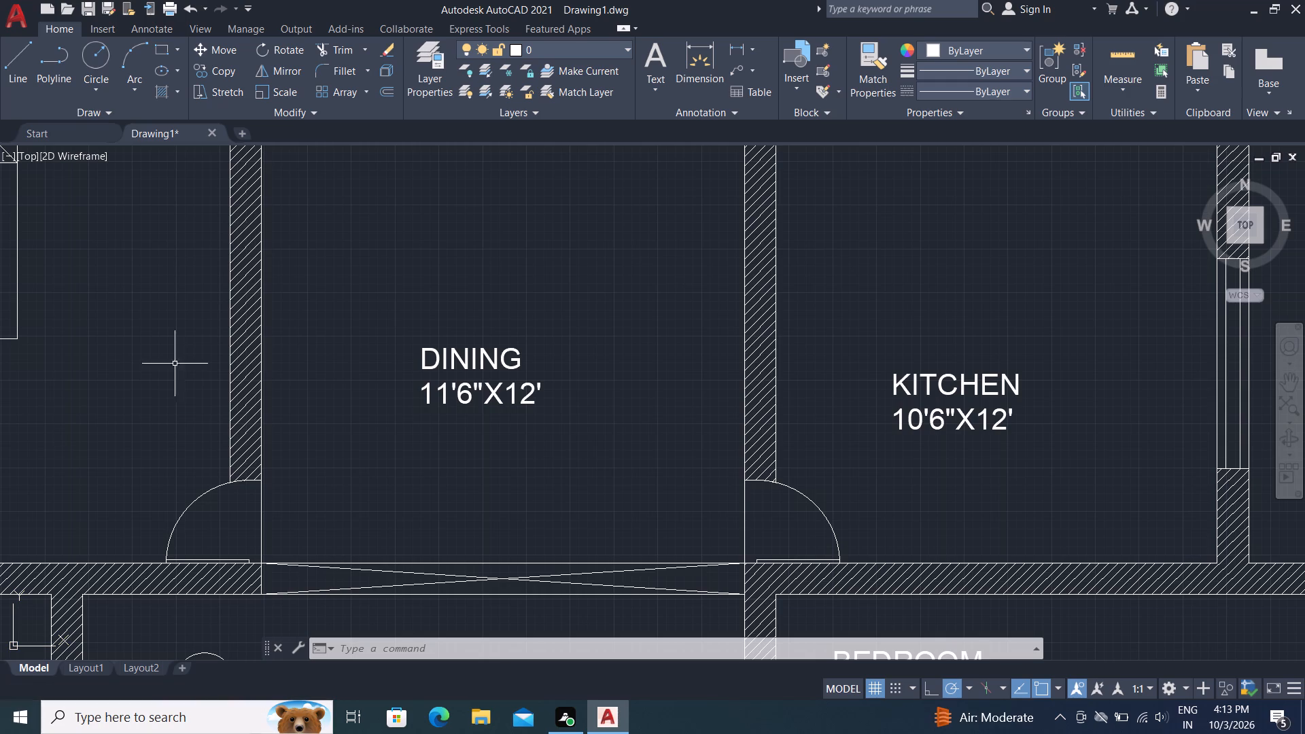
Erase the stray ROOM text and the leftover bed block outside the boundary wall.
scroll(516, 358, down, 1)
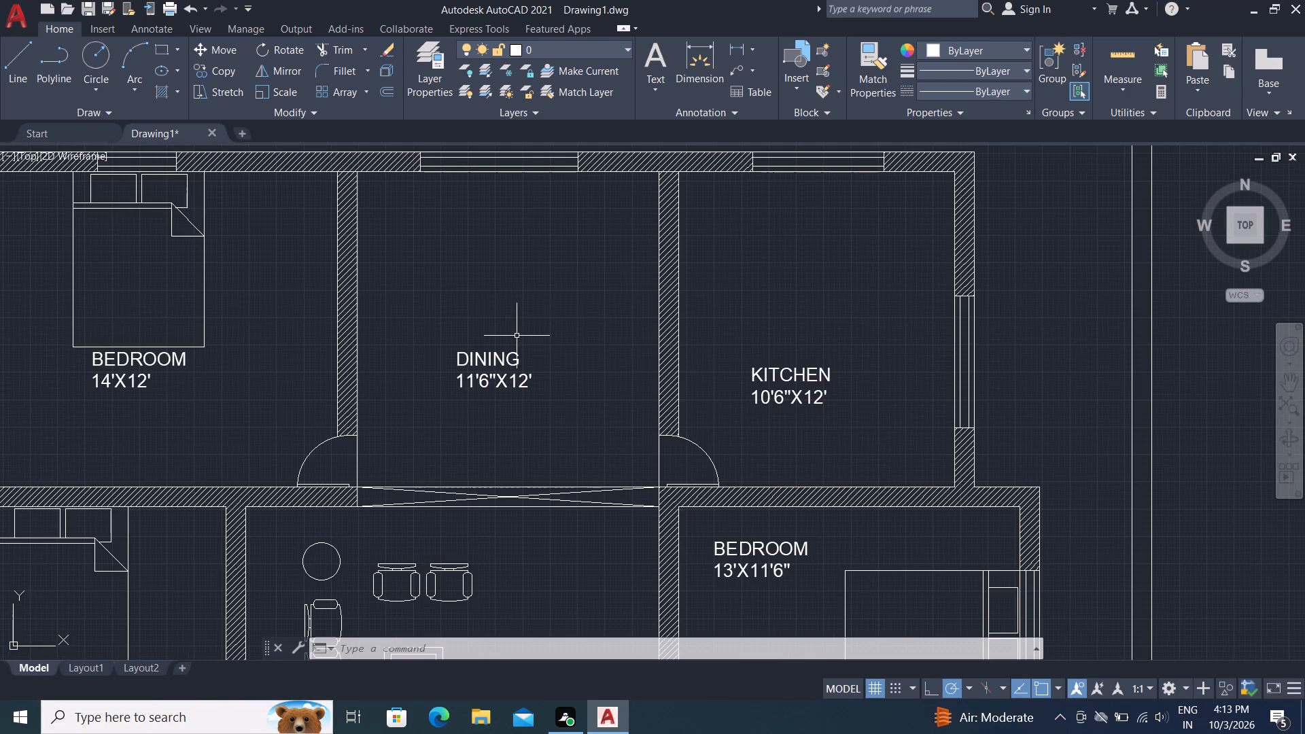
scroll(517, 336, down, 1)
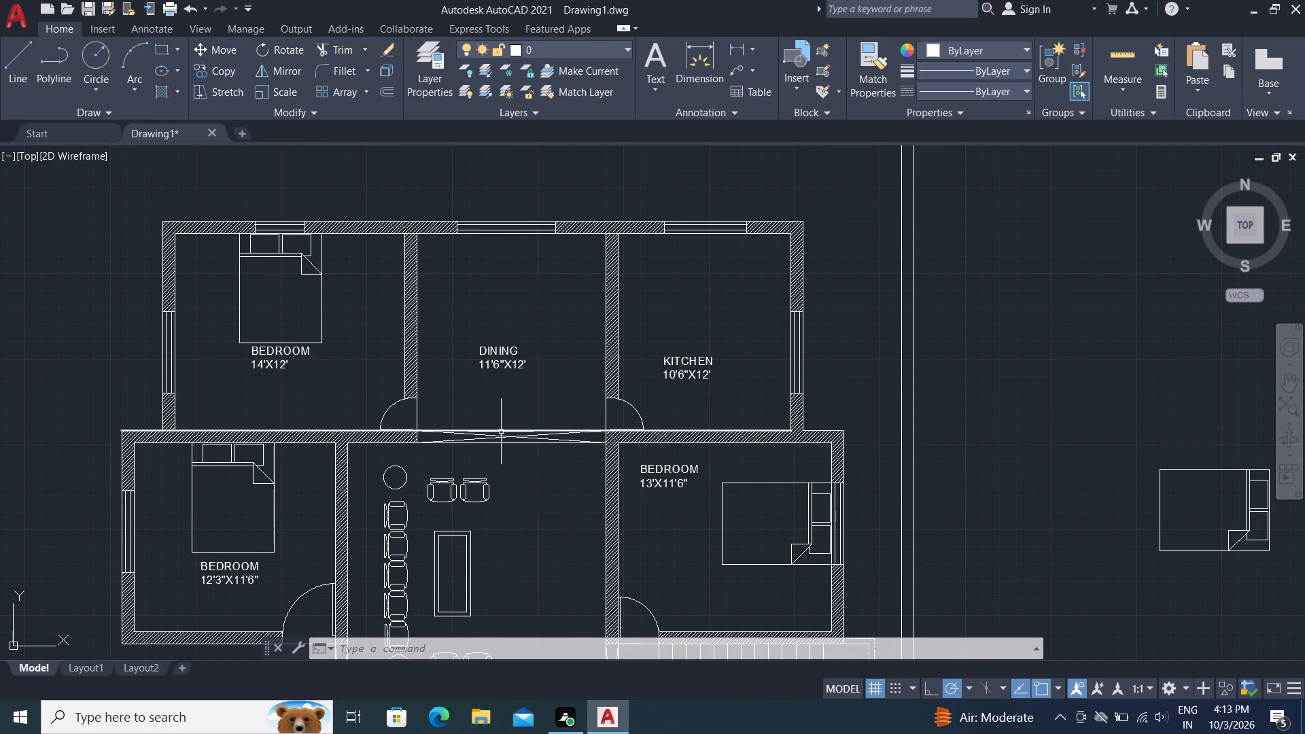
scroll(502, 429, down, 1)
scroll(524, 518, down, 1)
middle_drag(505, 540, 629, 275)
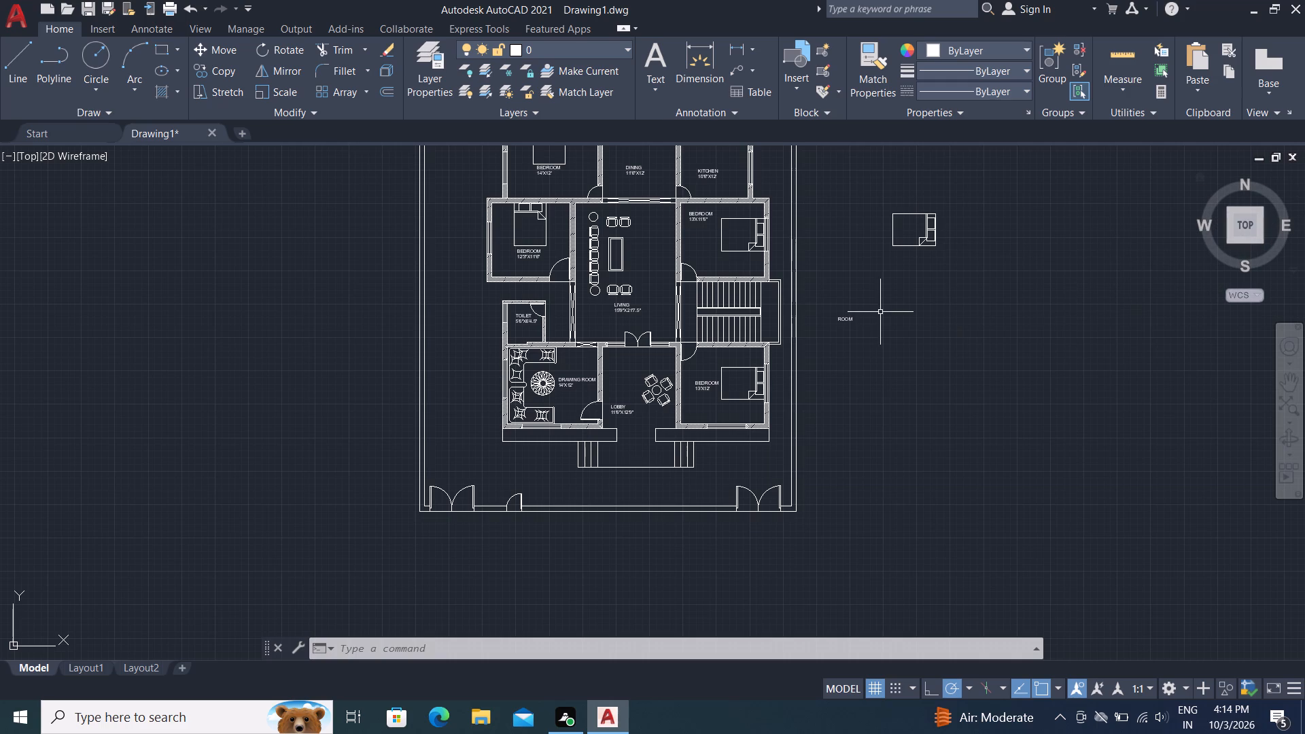
scroll(854, 313, up, 1)
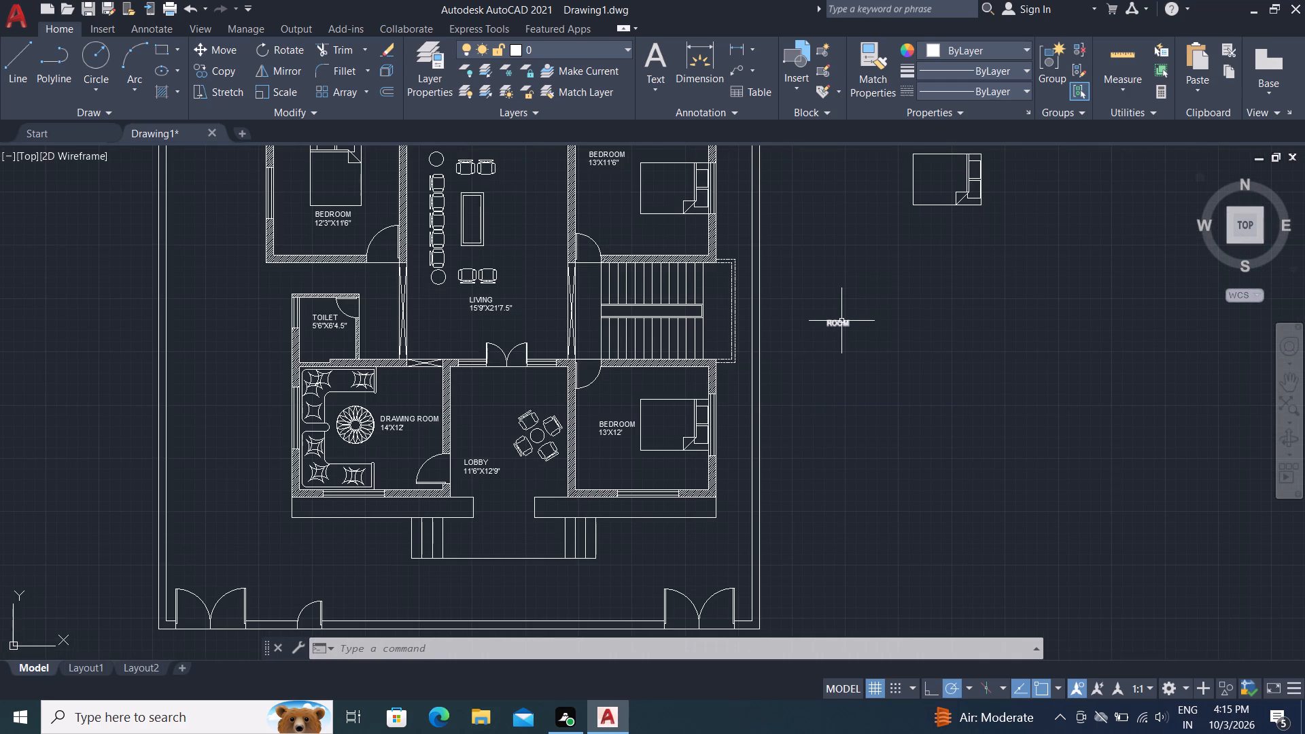
click(841, 321)
key(Delete)
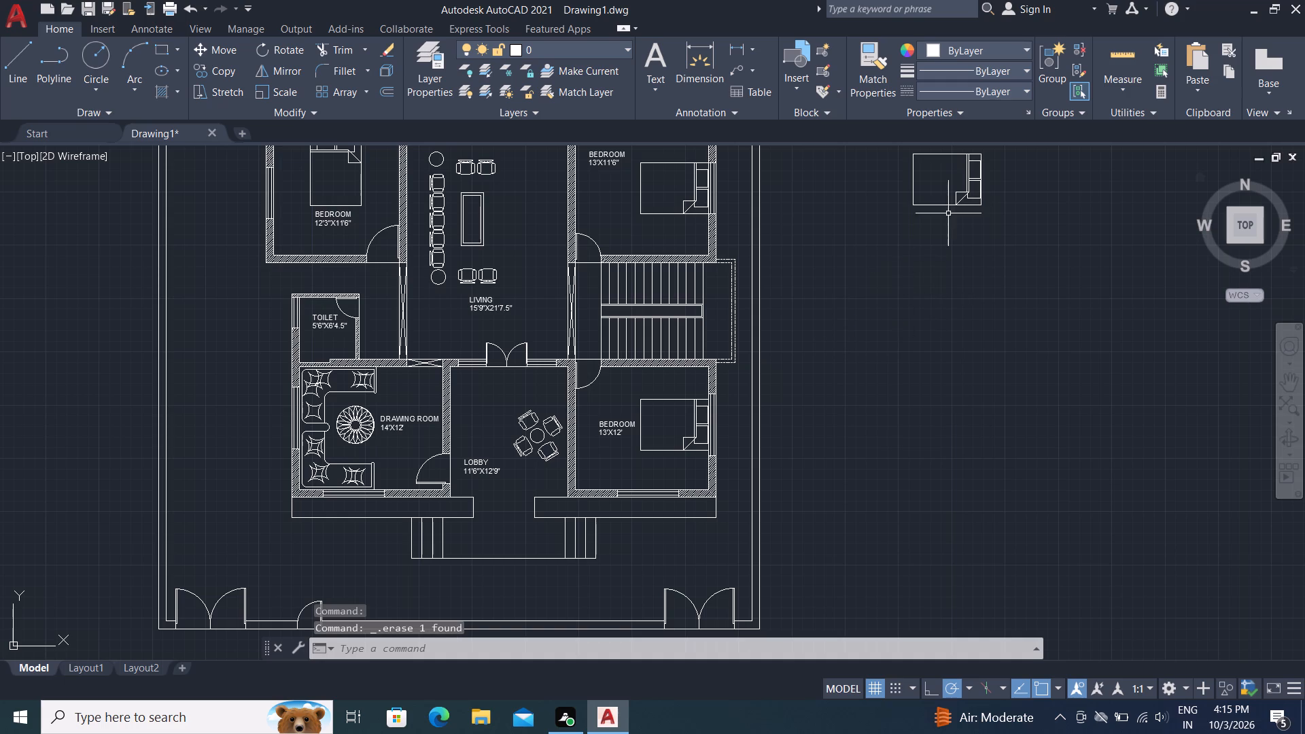
click(951, 205)
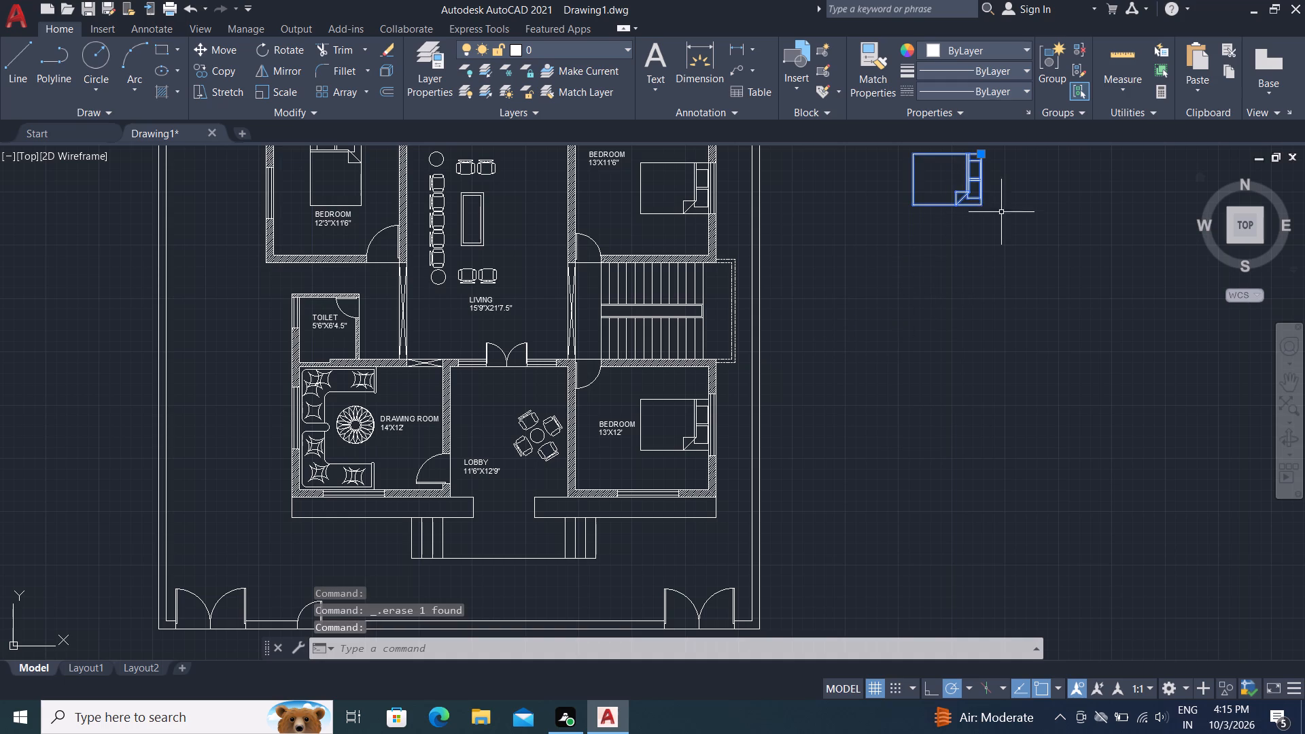
key(Delete)
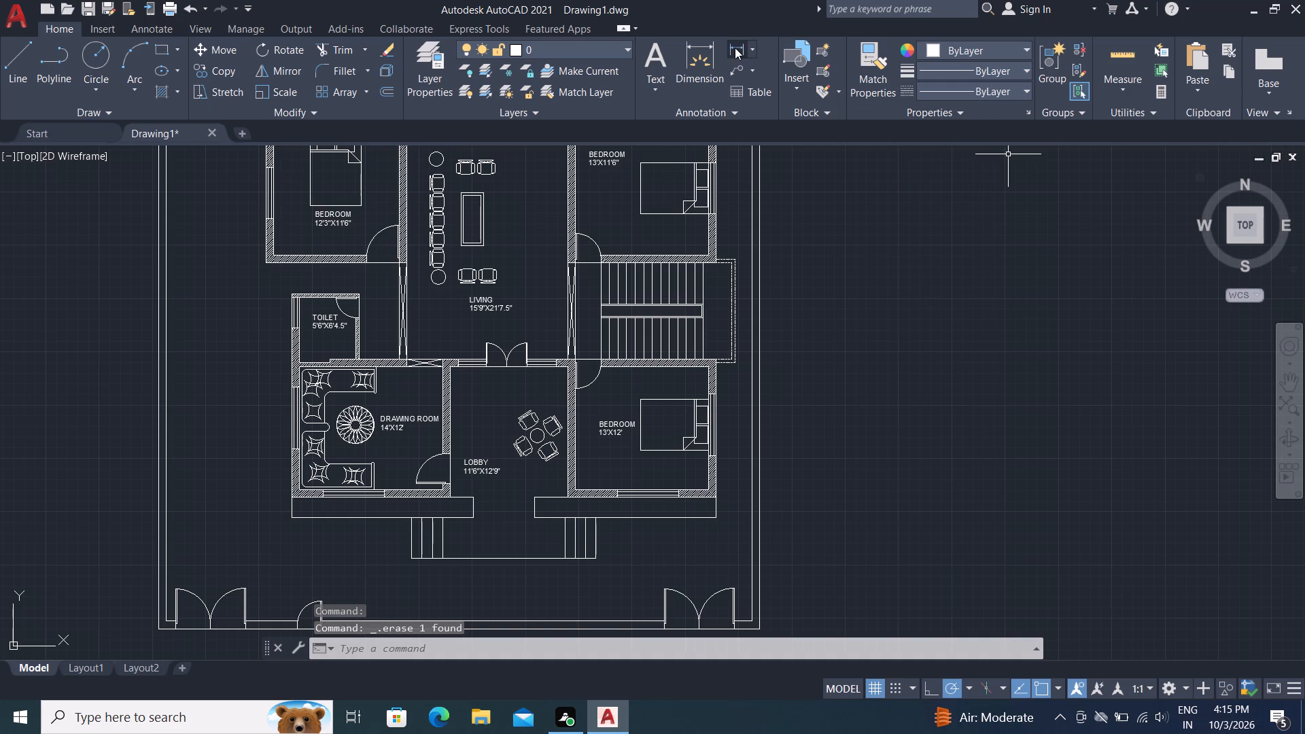
Add a vertical linear dimension across the gap between the rear row of rooms and the main house's bedroom wall.
click(734, 44)
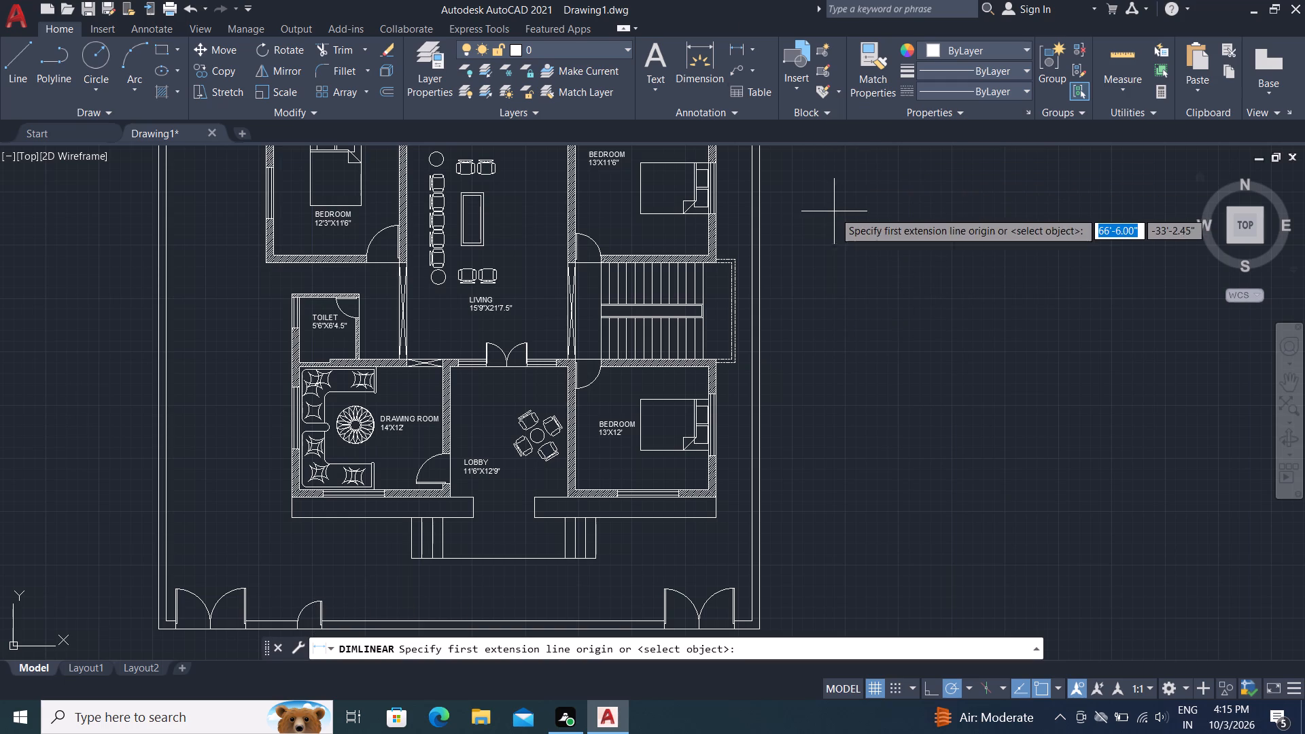
middle_drag(840, 208, 943, 288)
middle_drag(985, 315, 1077, 351)
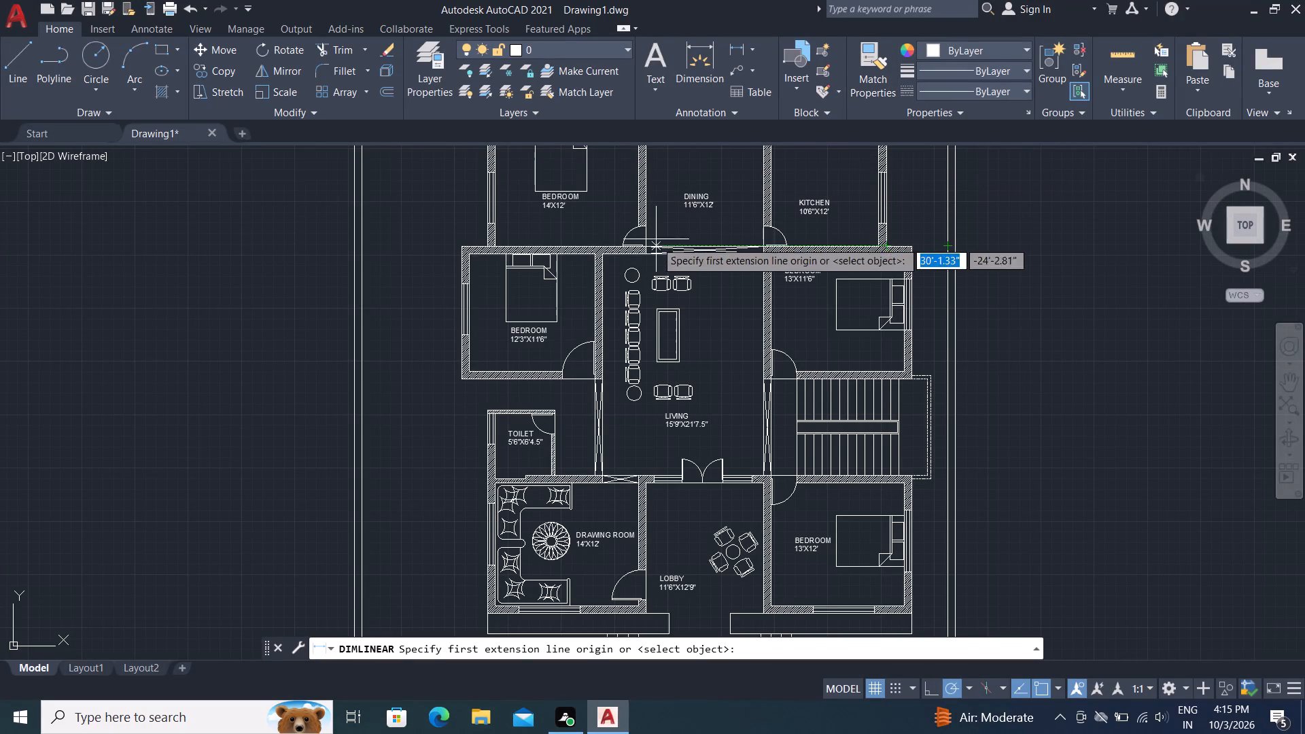
middle_drag(658, 242, 676, 294)
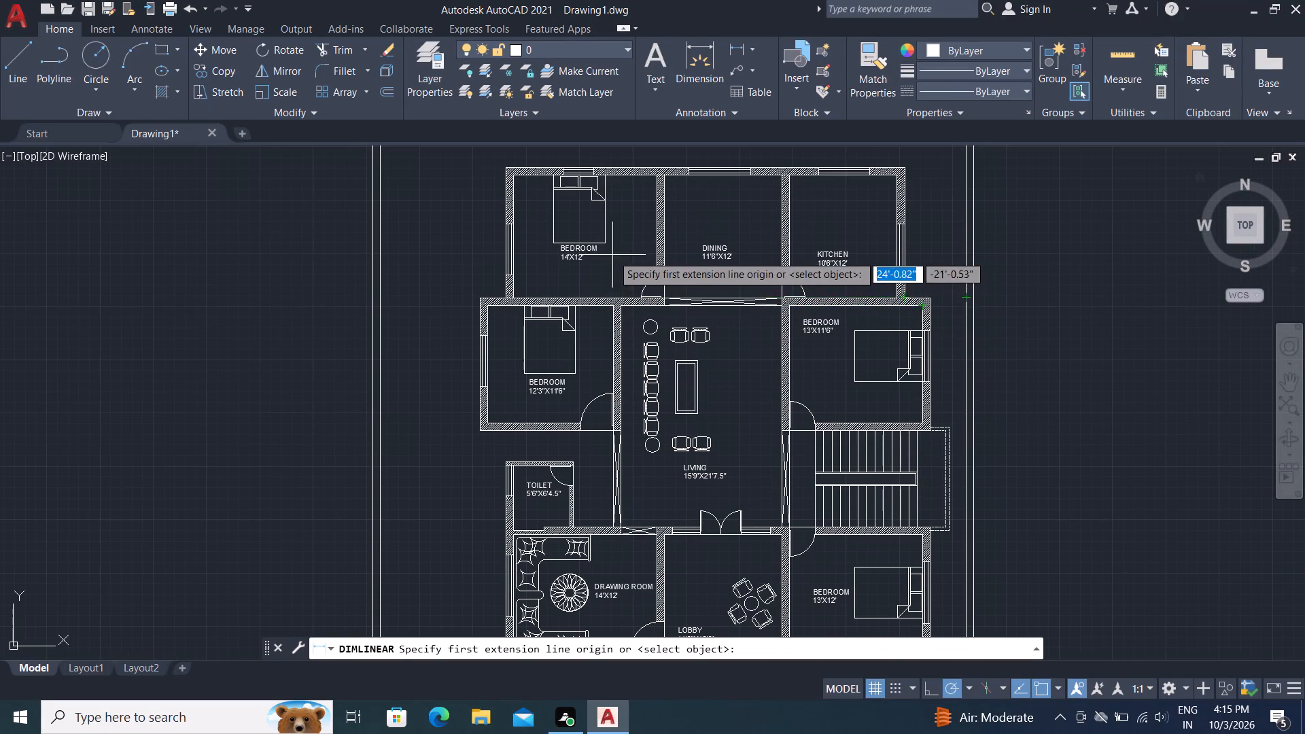
middle_drag(614, 251, 661, 346)
scroll(612, 214, up, 1)
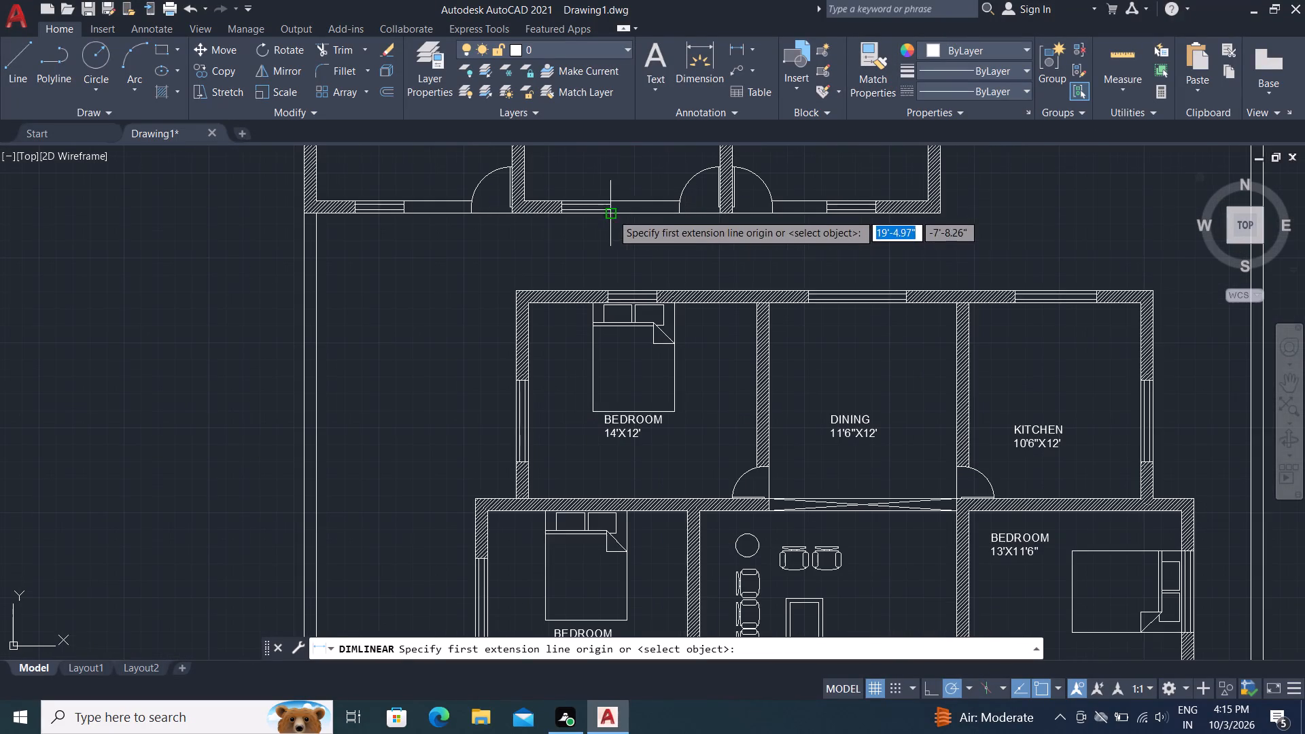
click(675, 211)
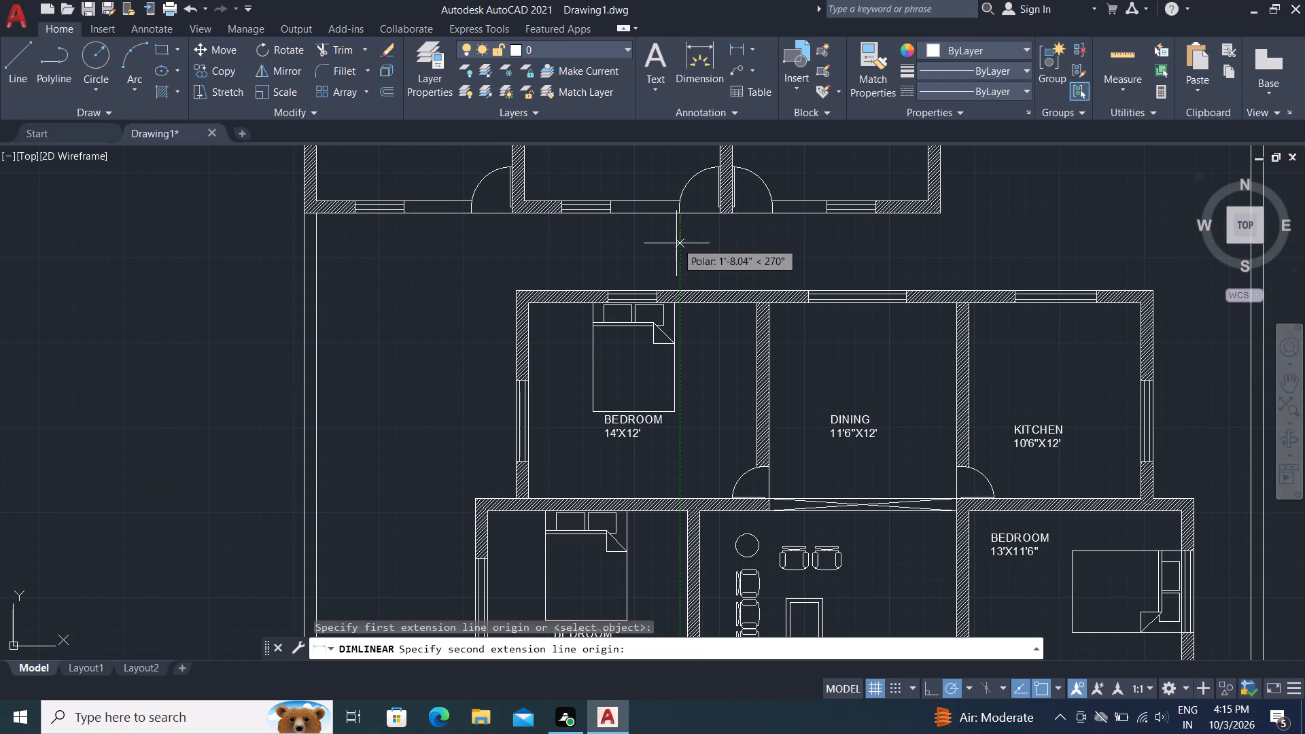
click(682, 290)
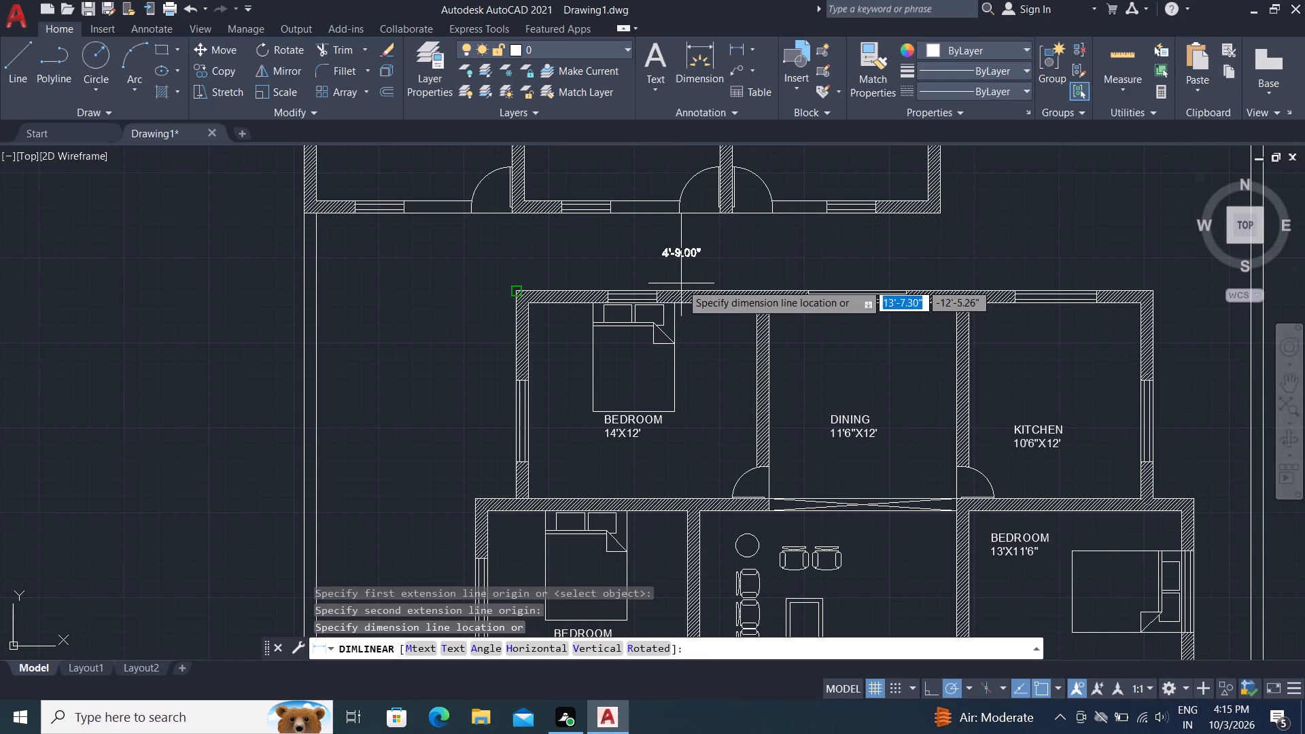
click(680, 282)
Add a horizontal linear dimension from the rear room block's east wall to the inner face of the boundary wall.
scroll(678, 224, up, 3)
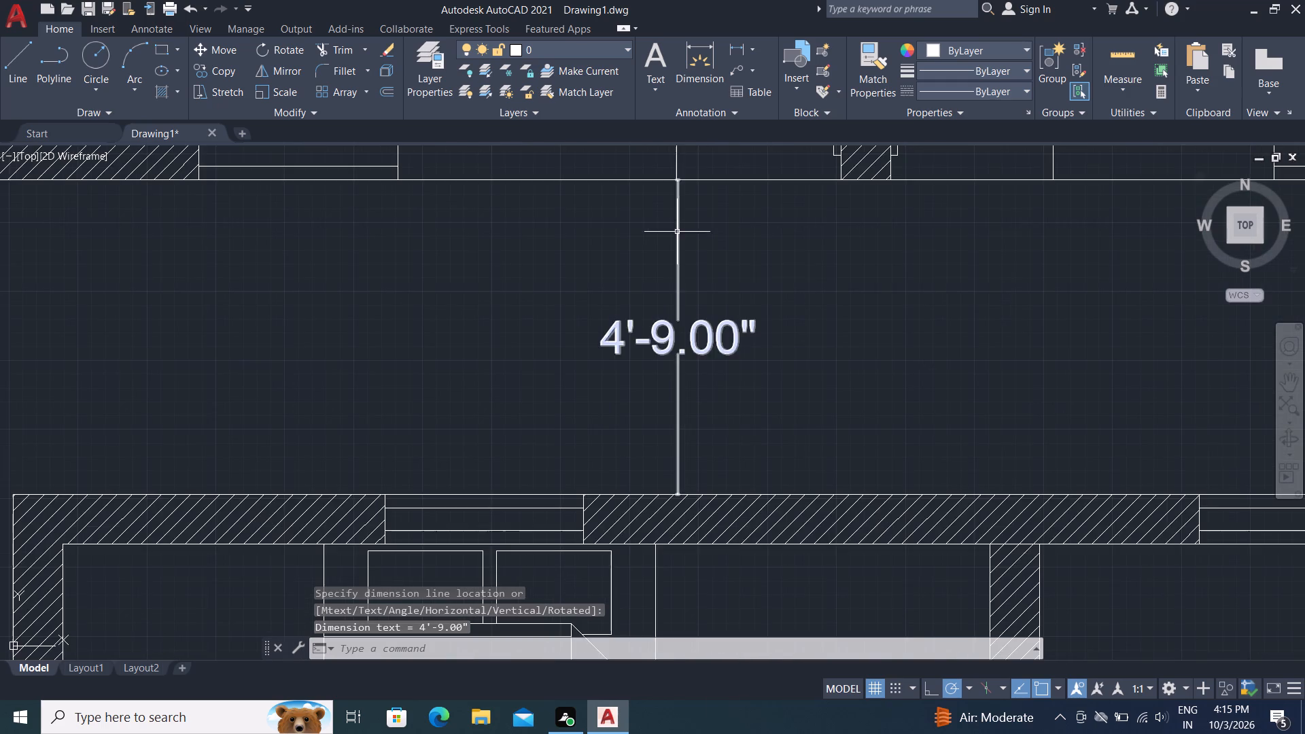
scroll(757, 296, down, 3)
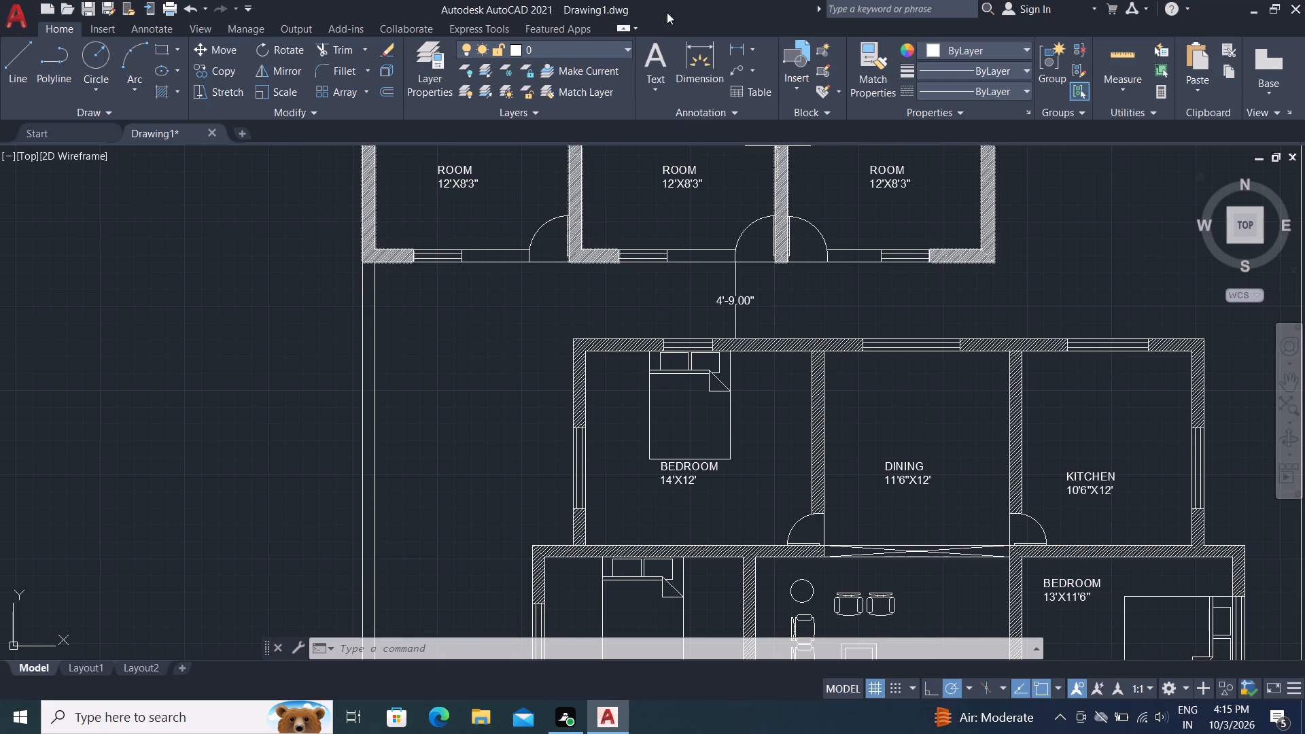
click(737, 41)
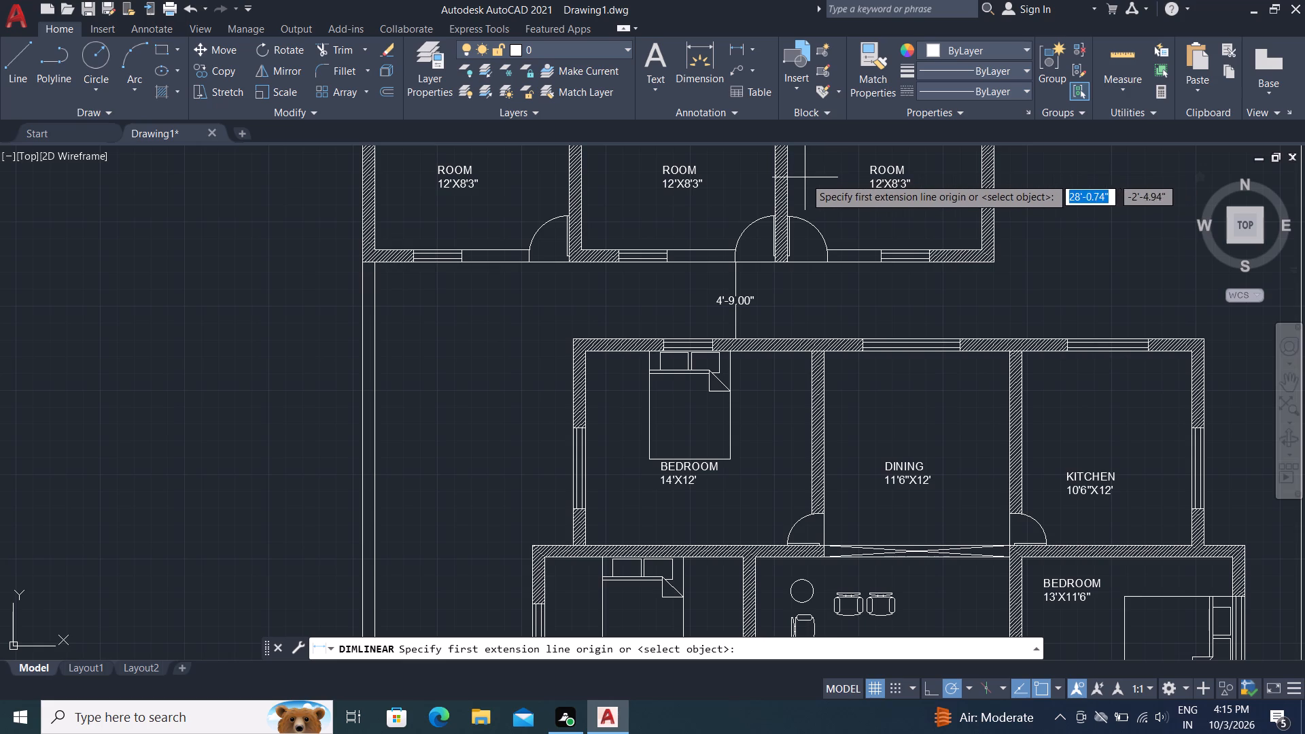
middle_drag(864, 234, 849, 252)
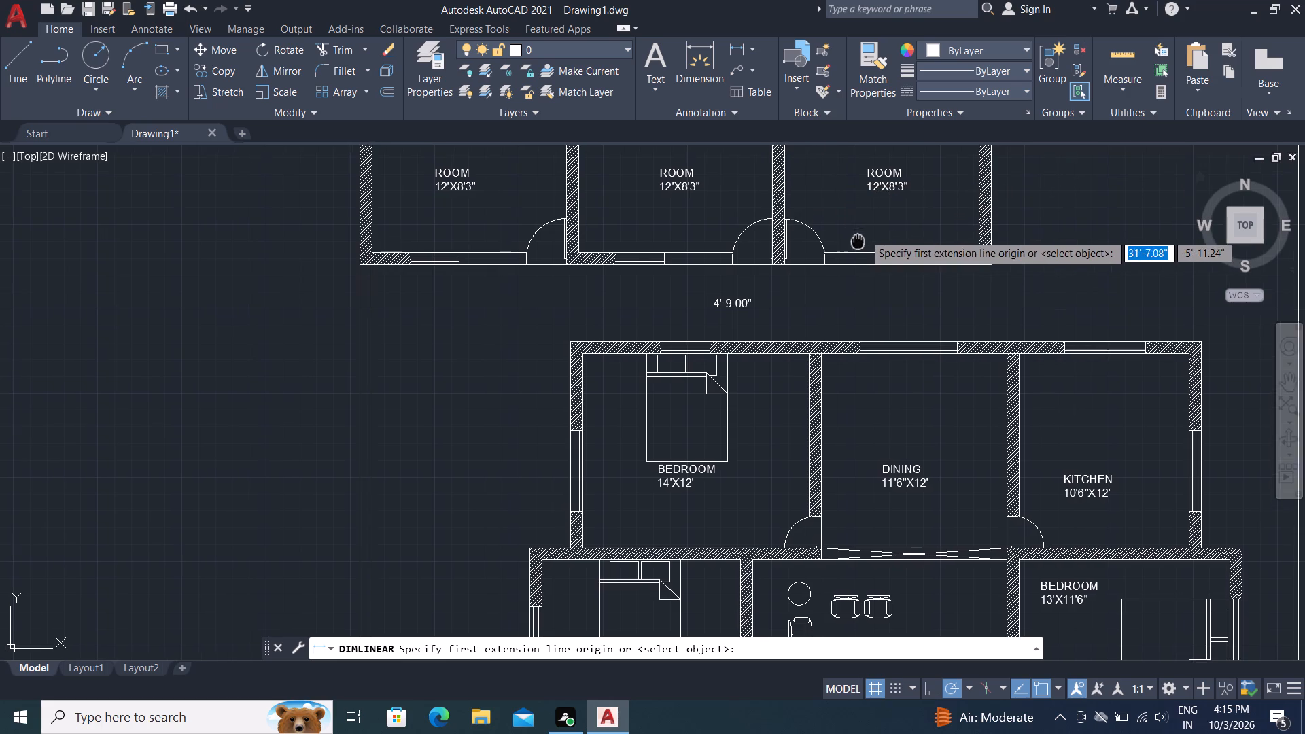
middle_drag(849, 252, 750, 381)
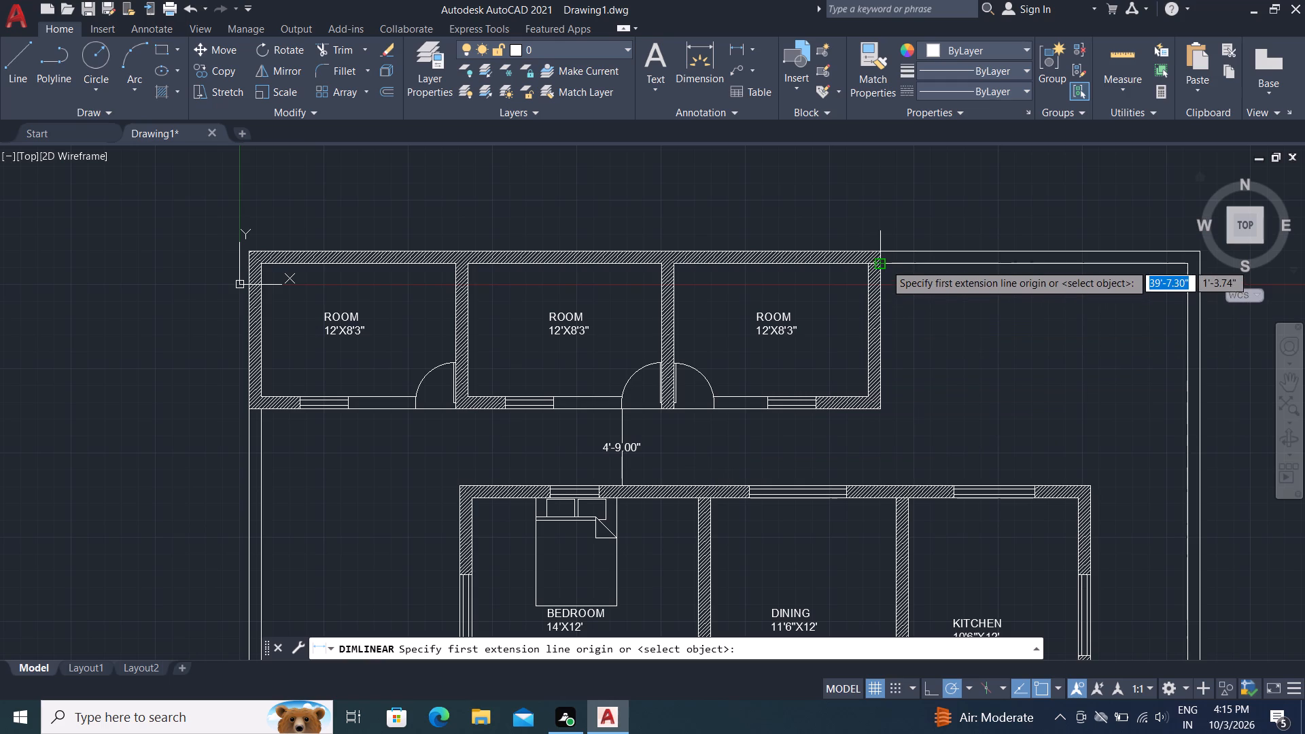
click(885, 262)
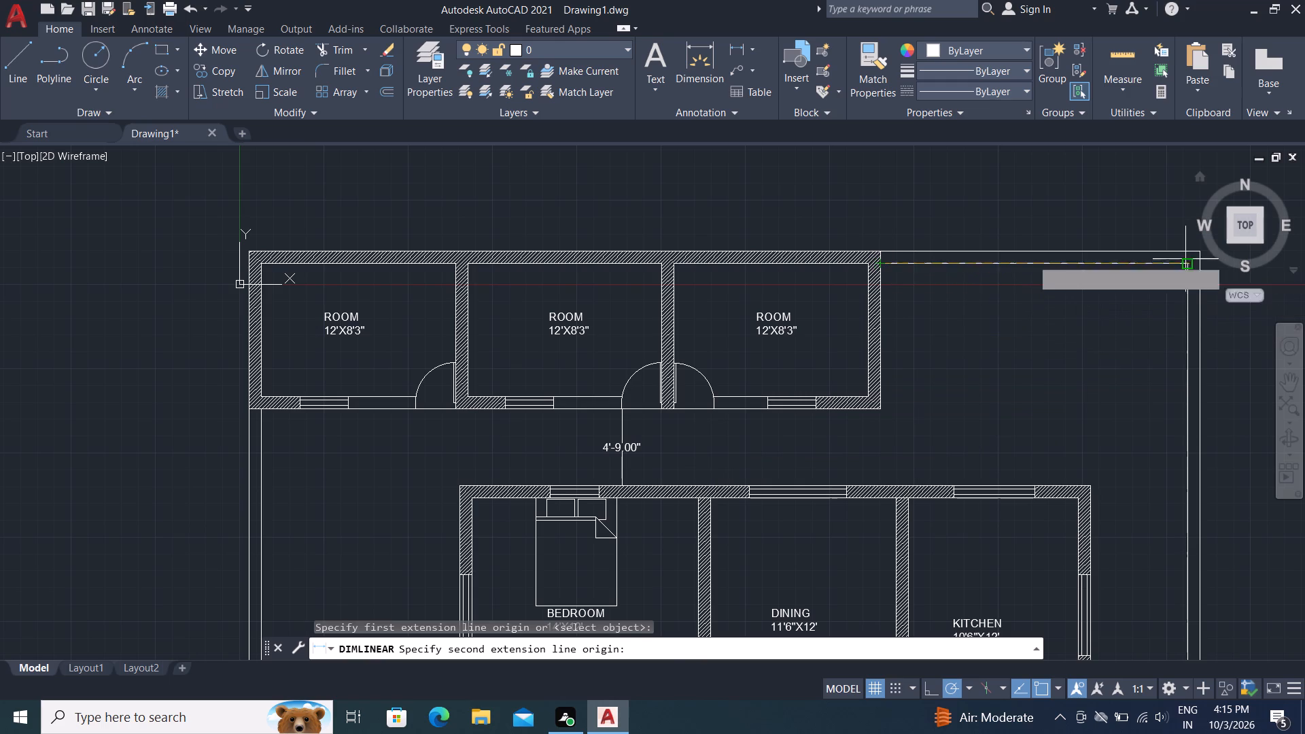
click(1185, 258)
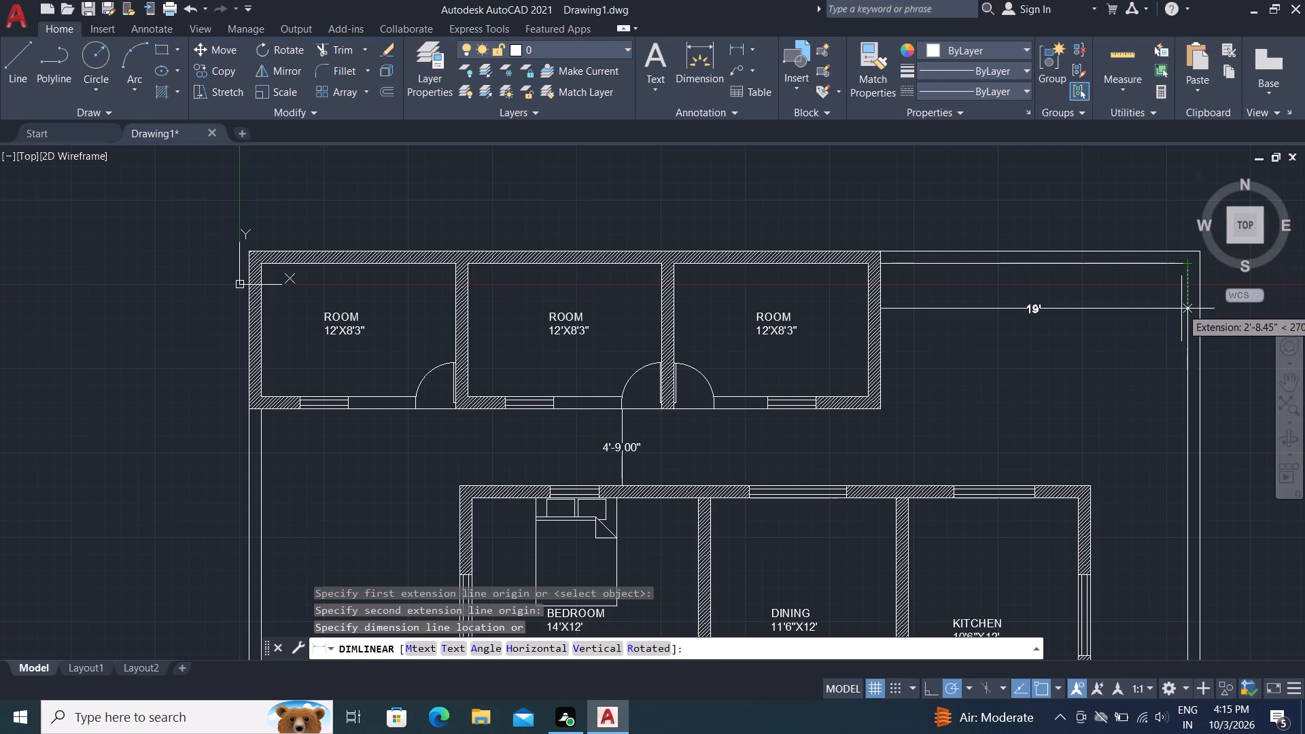
click(1180, 309)
Add a horizontal linear dimension from the kitchen's outer northeast corner to the inner face of the east boundary wall.
middle_drag(1028, 299, 881, 54)
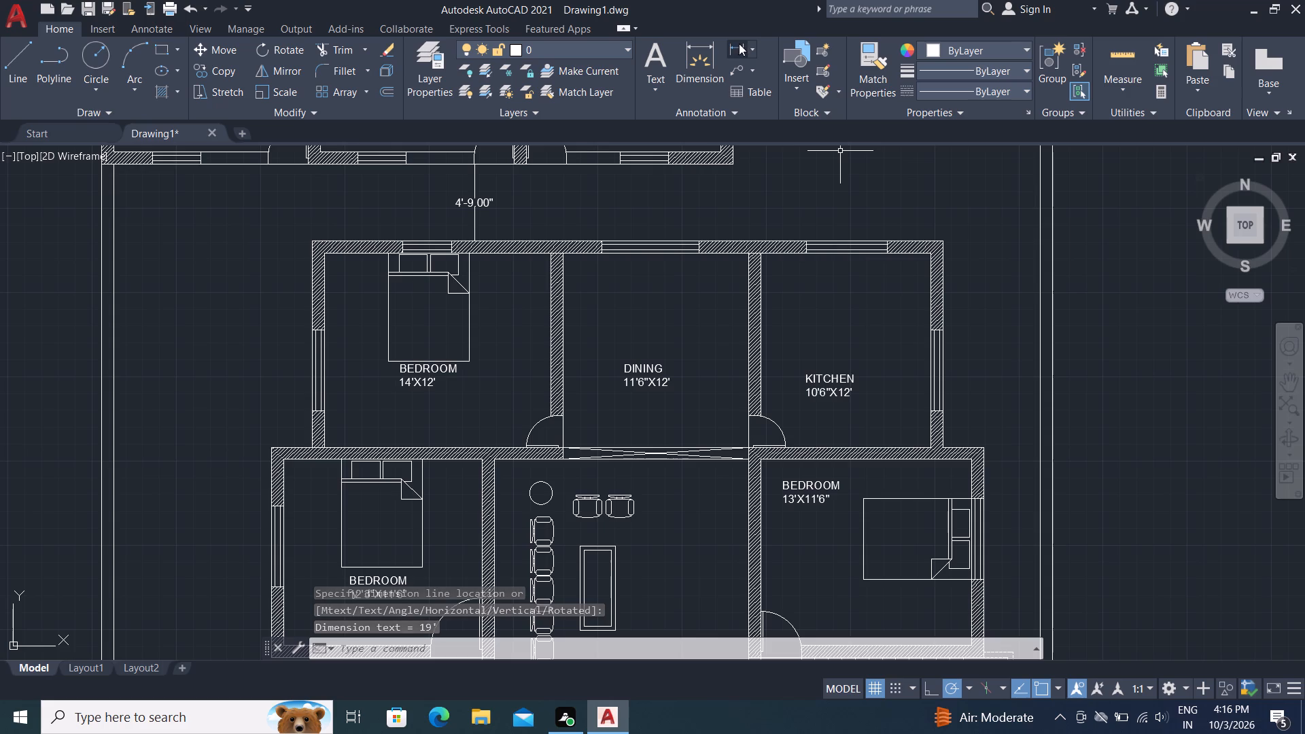
click(739, 43)
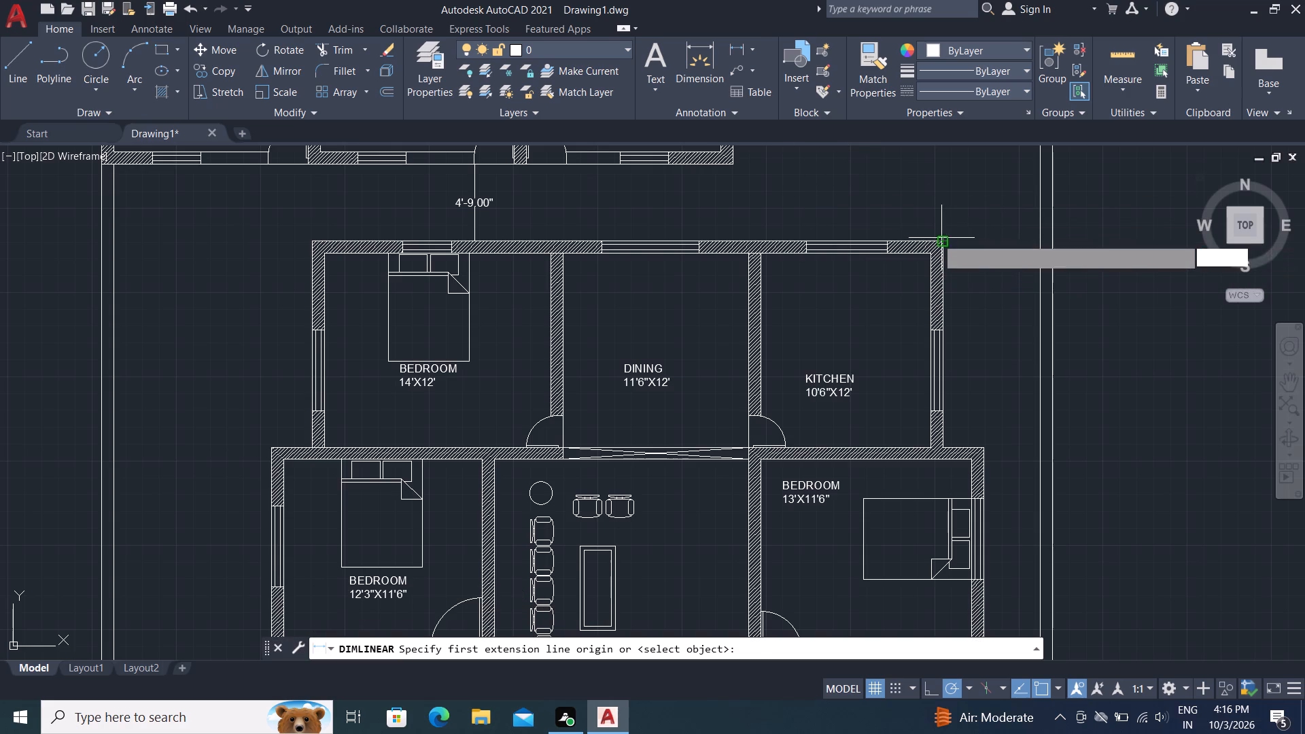
click(944, 241)
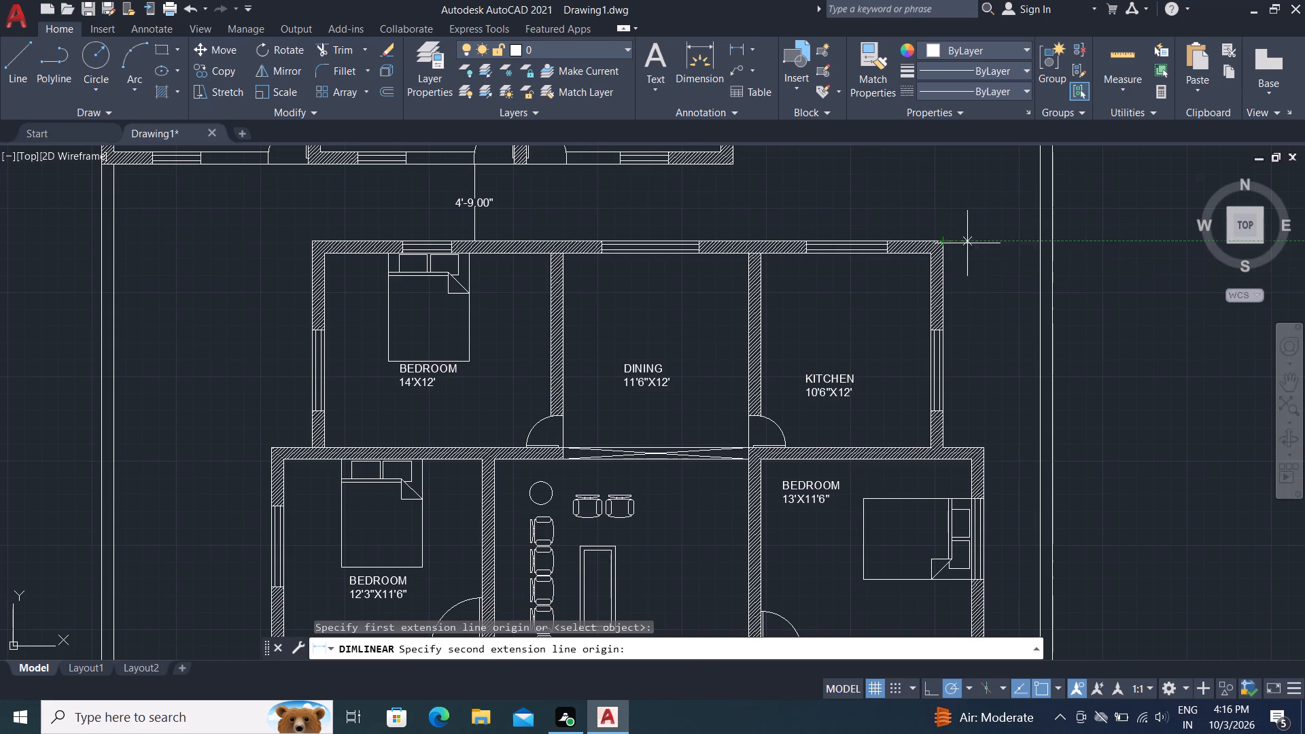
click(1038, 239)
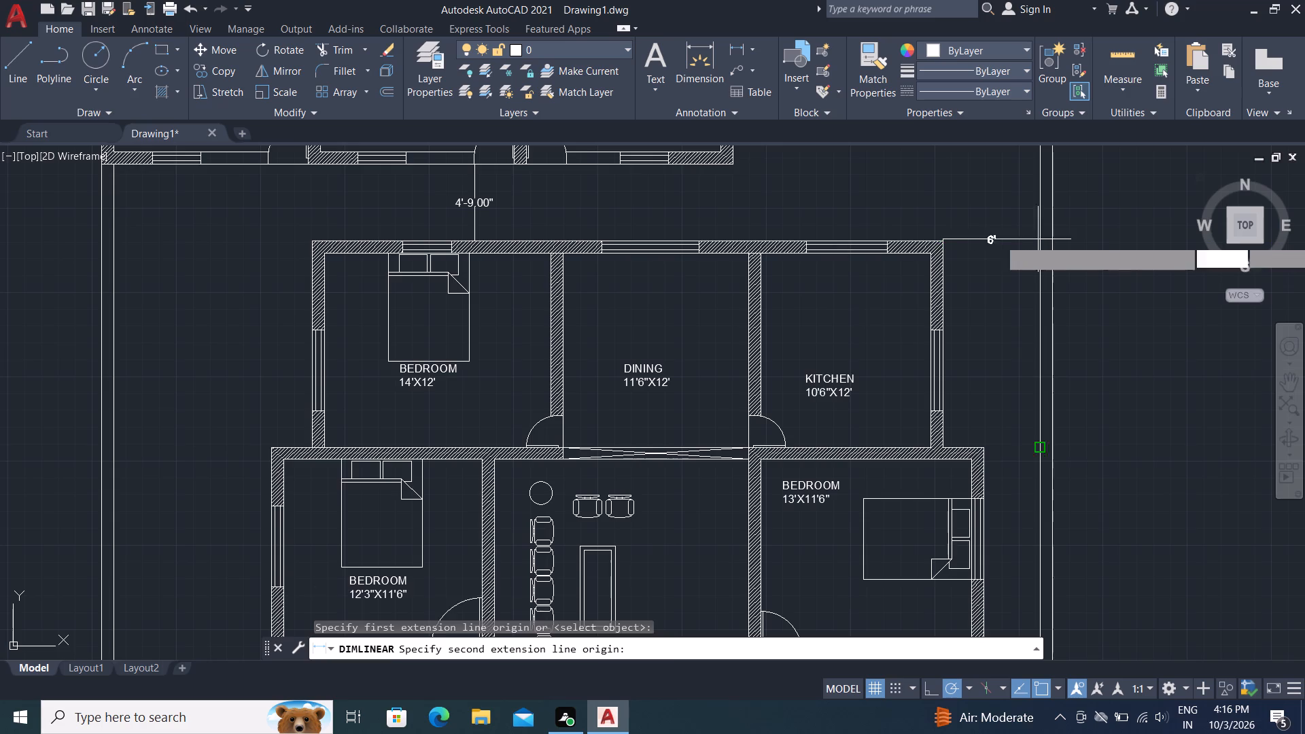
click(1034, 267)
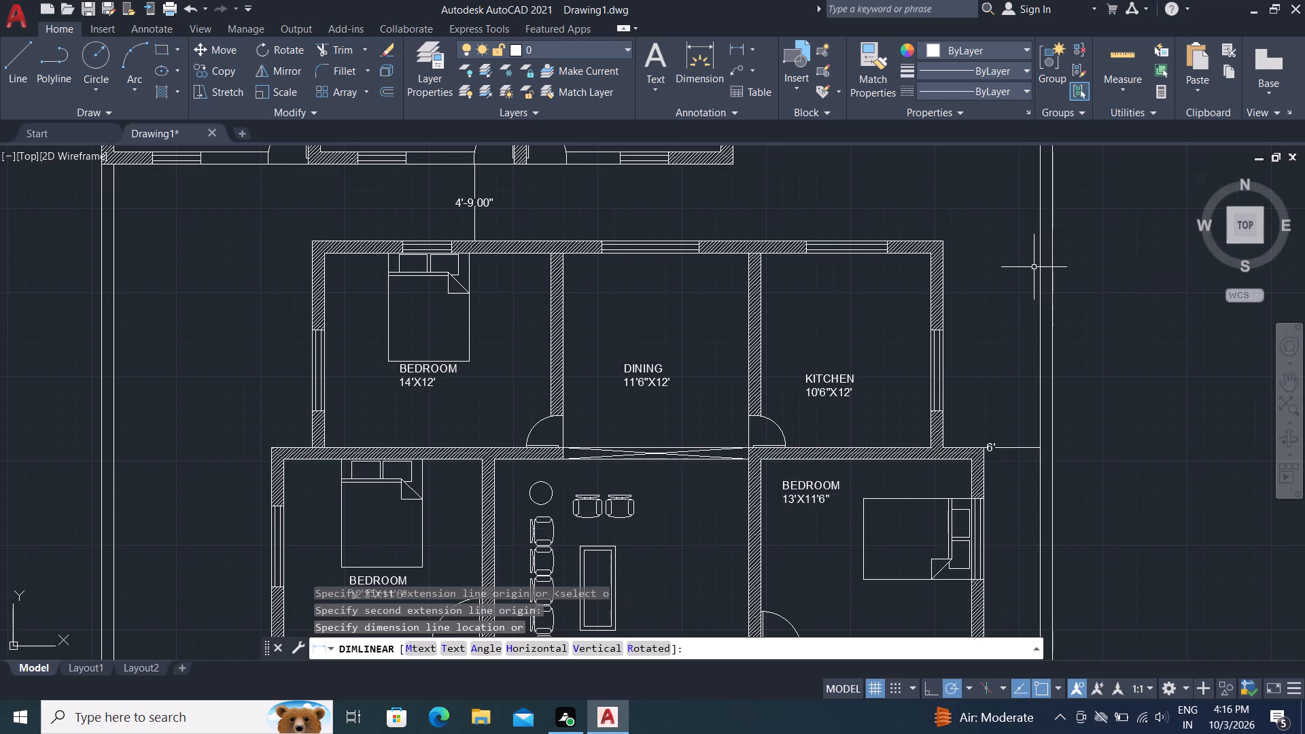
Move the kitchen-to-boundary dimension straight north so its line sits beside the kitchen's east window.
click(1017, 450)
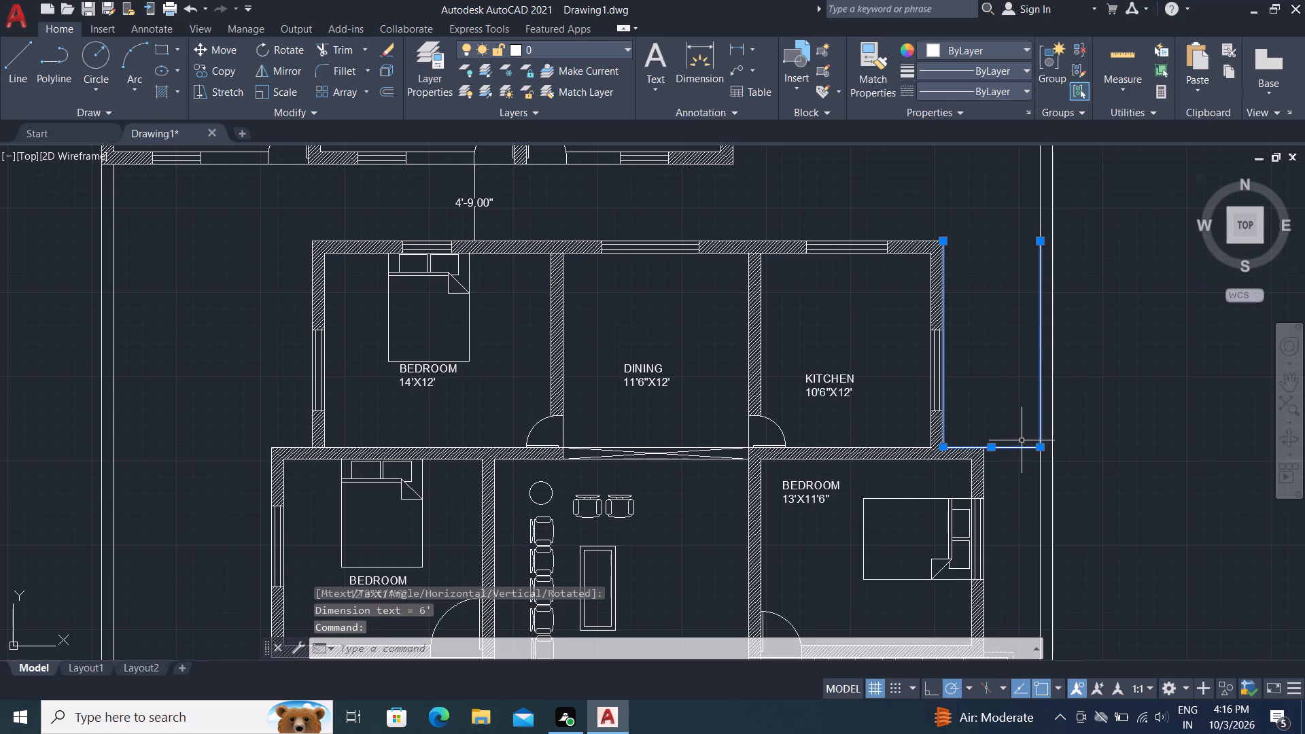
text(M)
key(space)
scroll(1030, 460, up, 2)
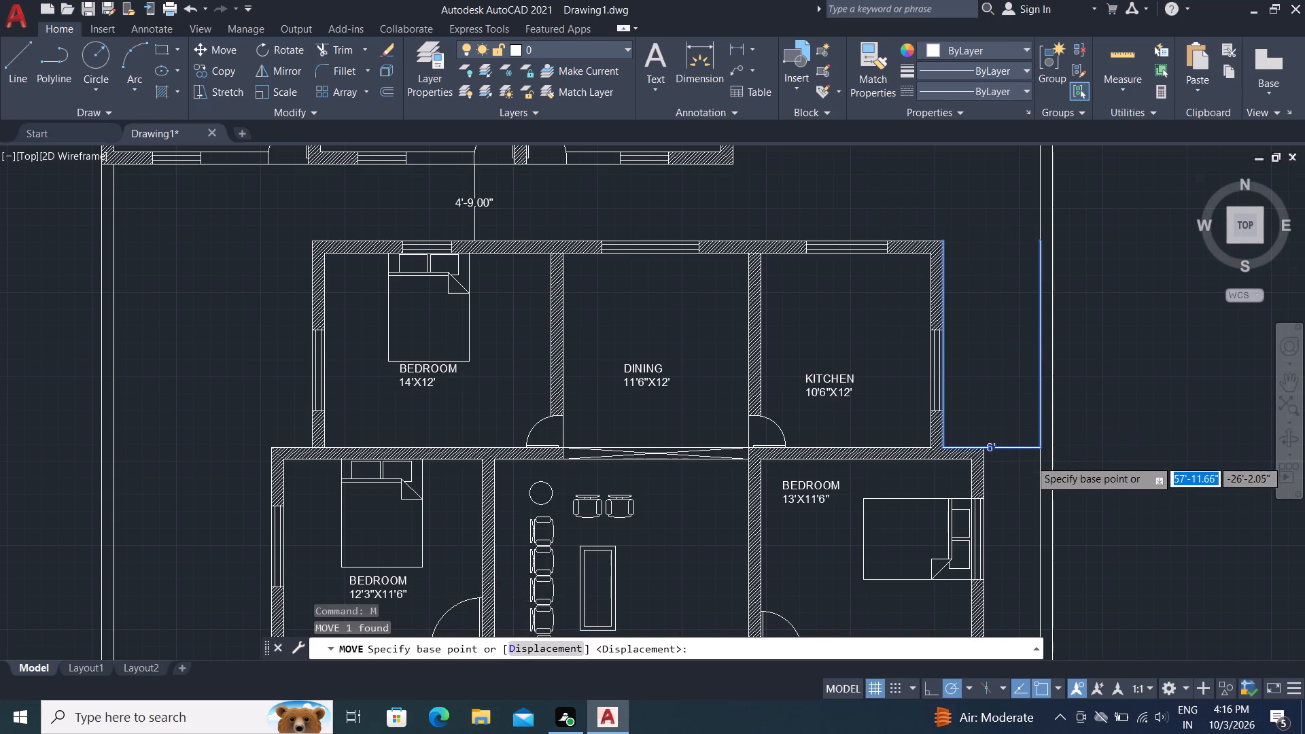
scroll(1030, 457, up, 1)
click(1056, 416)
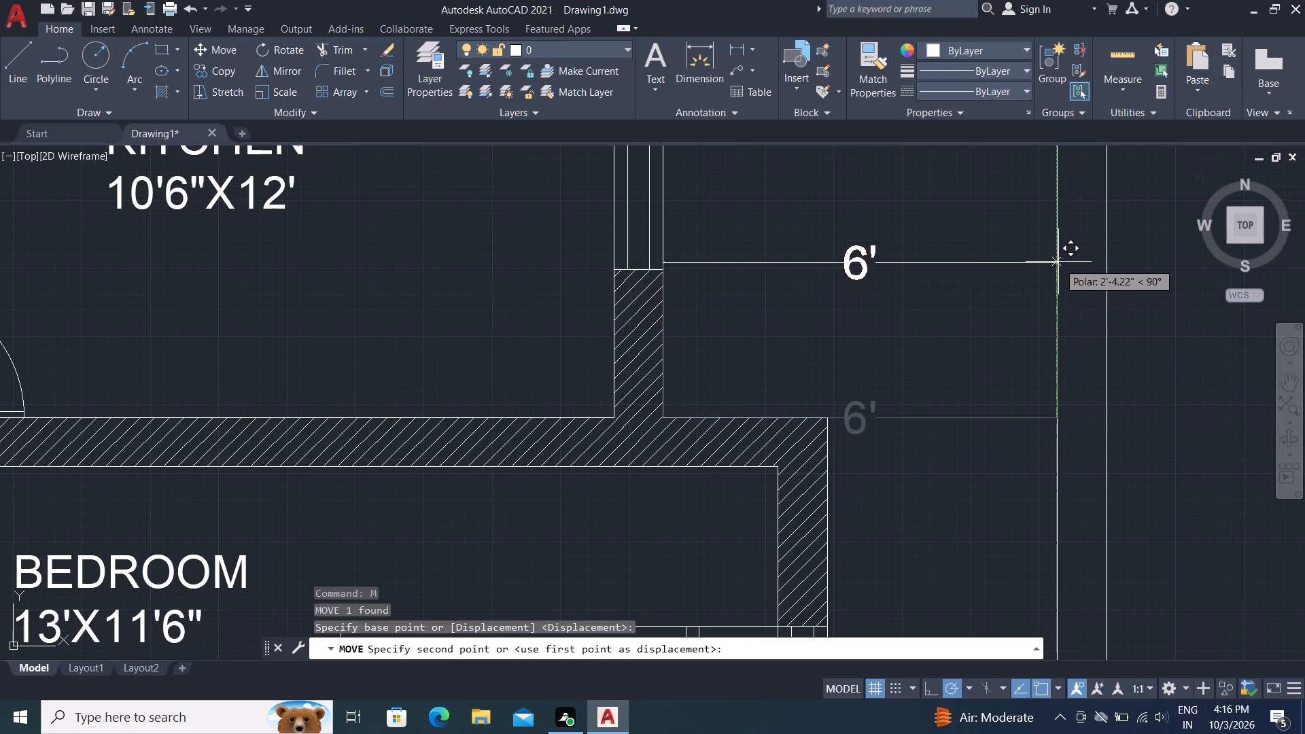
click(1050, 184)
Add a horizontal linear dimension from the 13'X11'6" bedroom's outer northeast corner to the boundary wall's inner face, just above the window.
scroll(926, 304, down, 1)
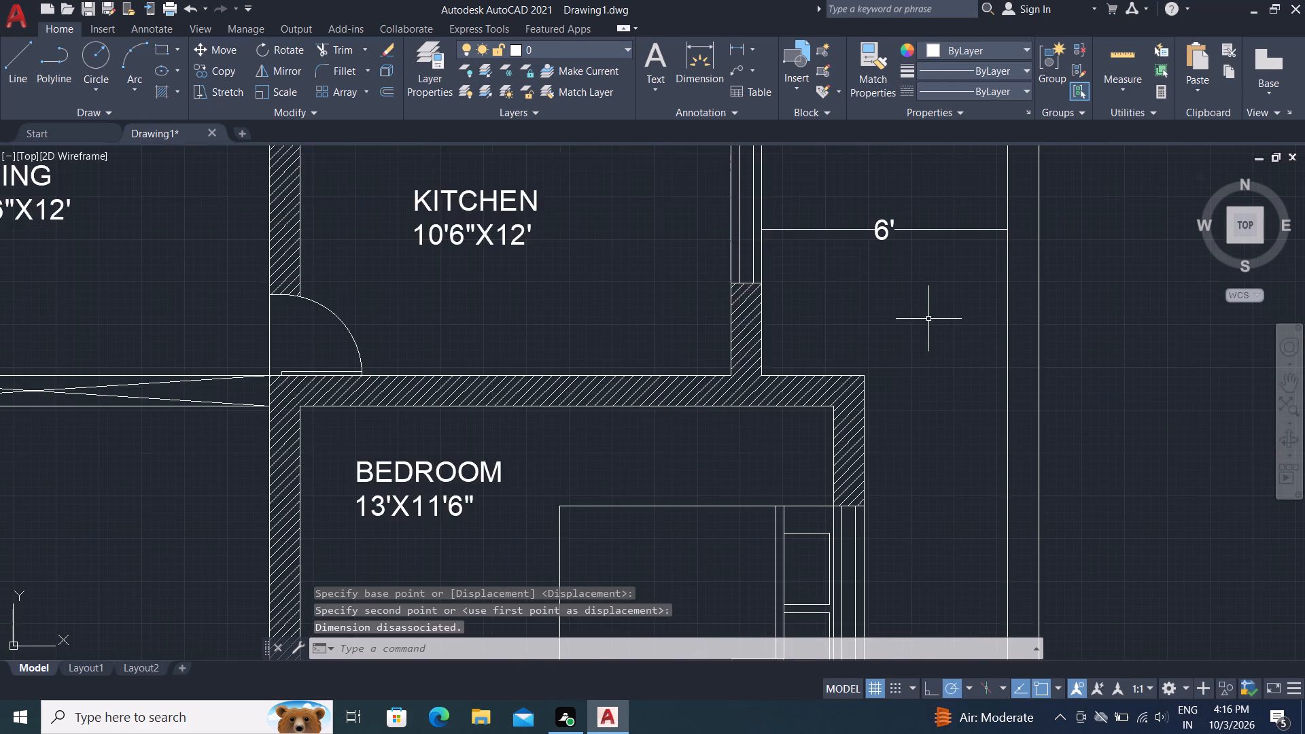
scroll(930, 324, down, 1)
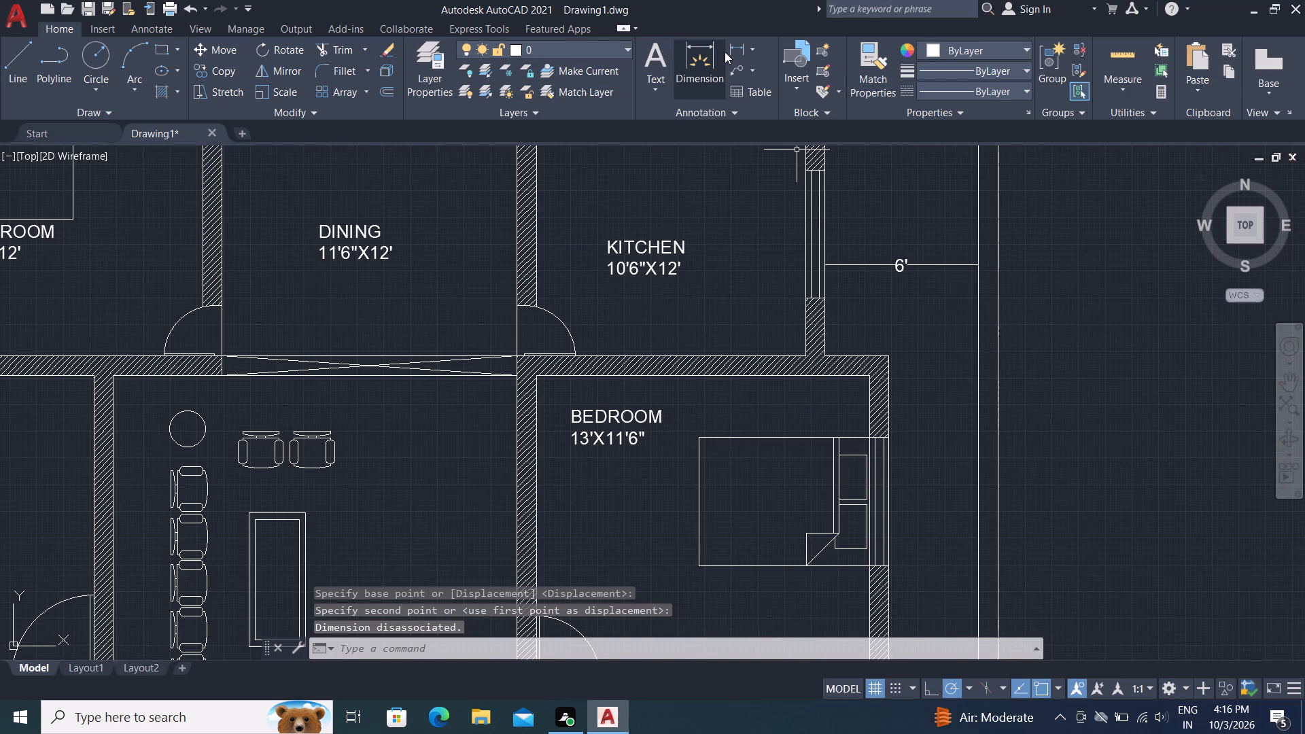
click(736, 42)
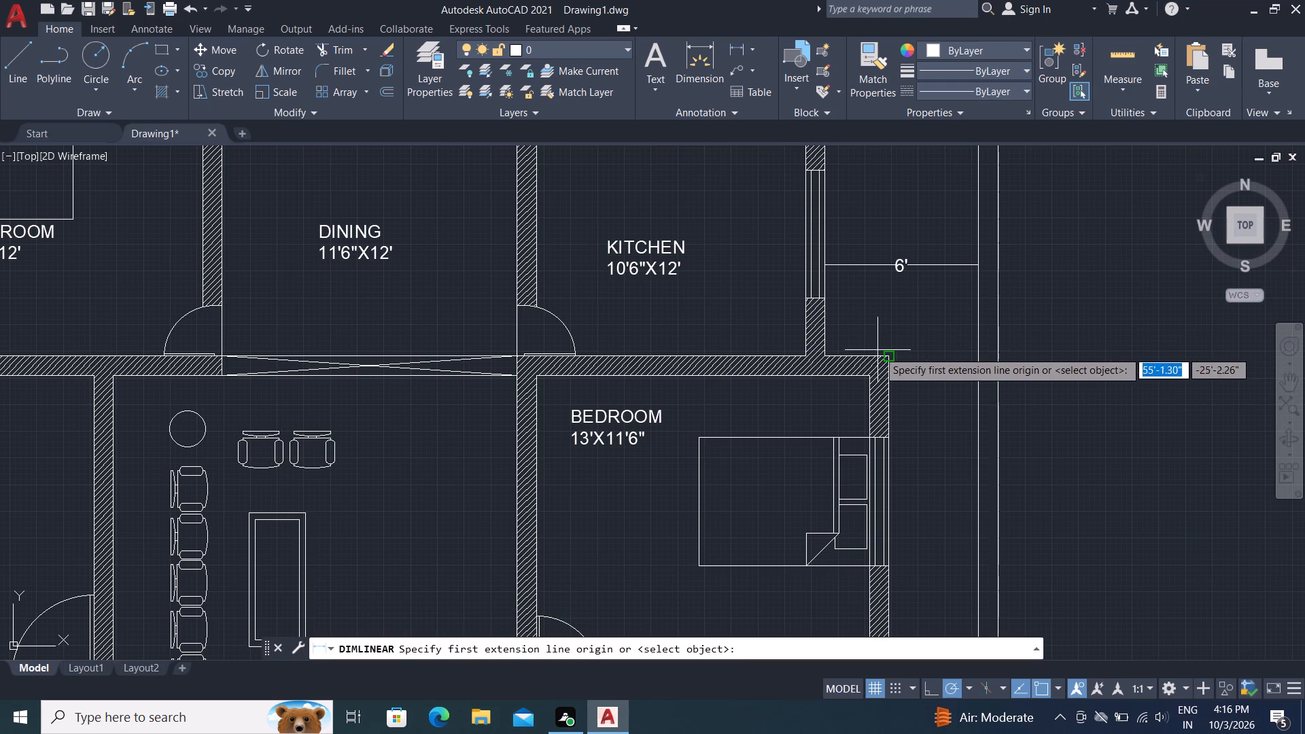
click(886, 354)
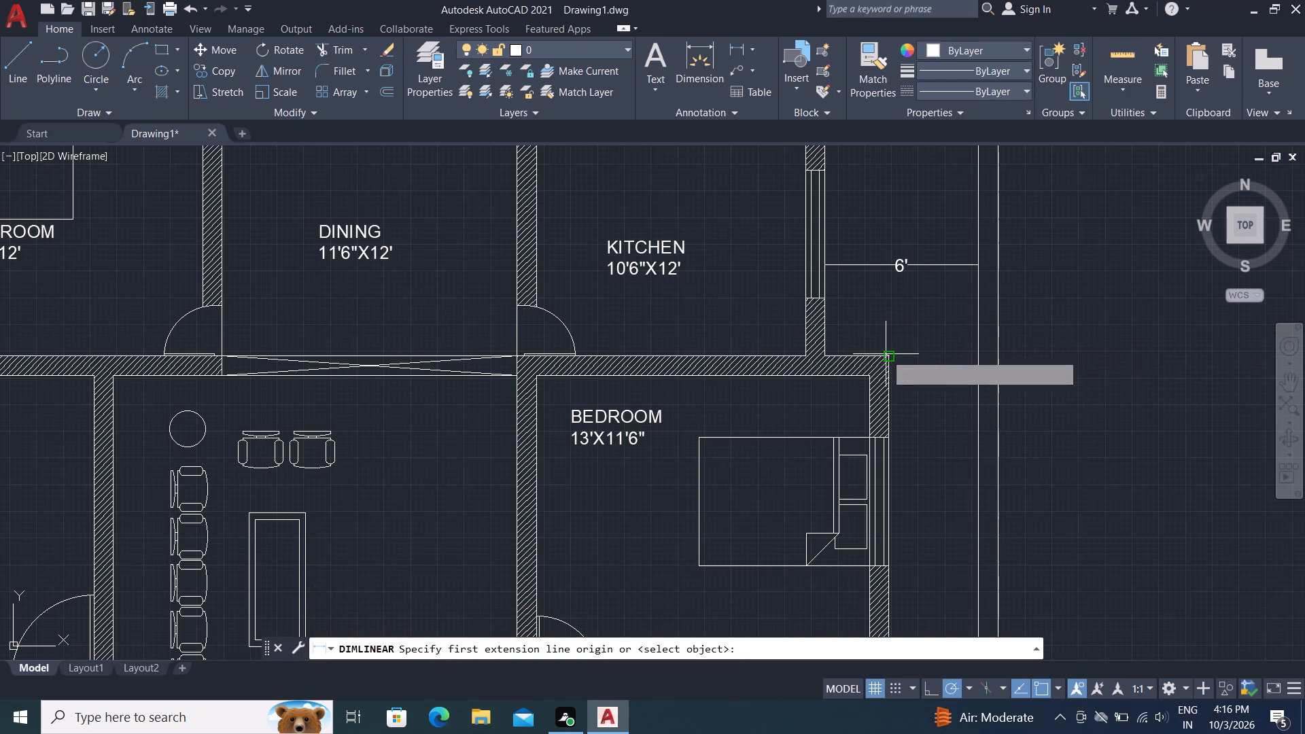
click(979, 353)
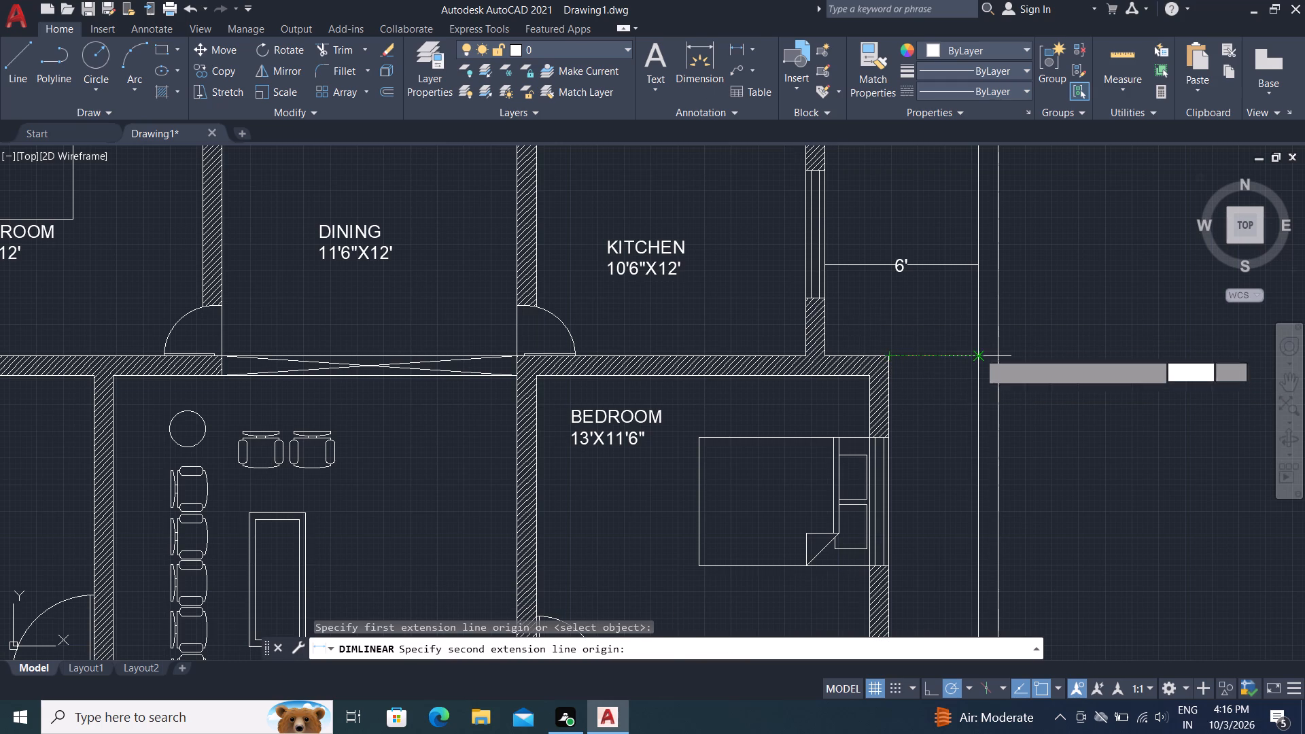
click(978, 426)
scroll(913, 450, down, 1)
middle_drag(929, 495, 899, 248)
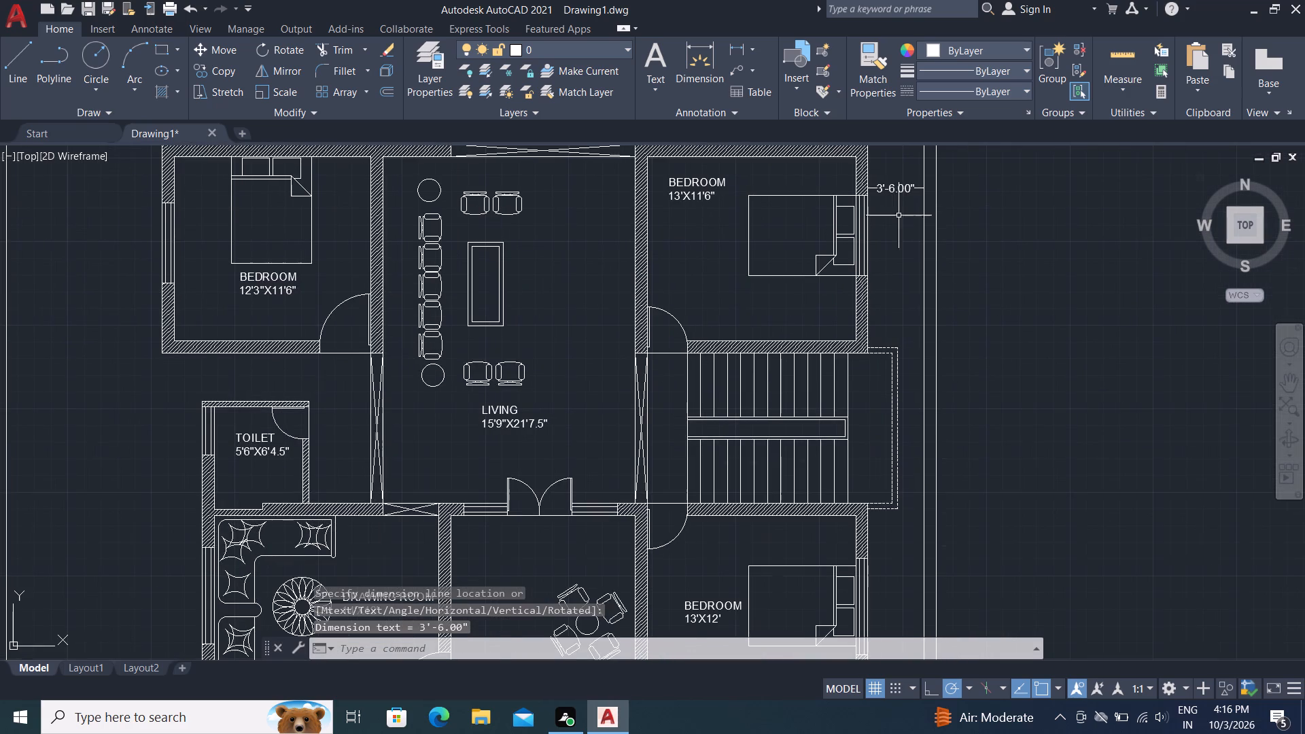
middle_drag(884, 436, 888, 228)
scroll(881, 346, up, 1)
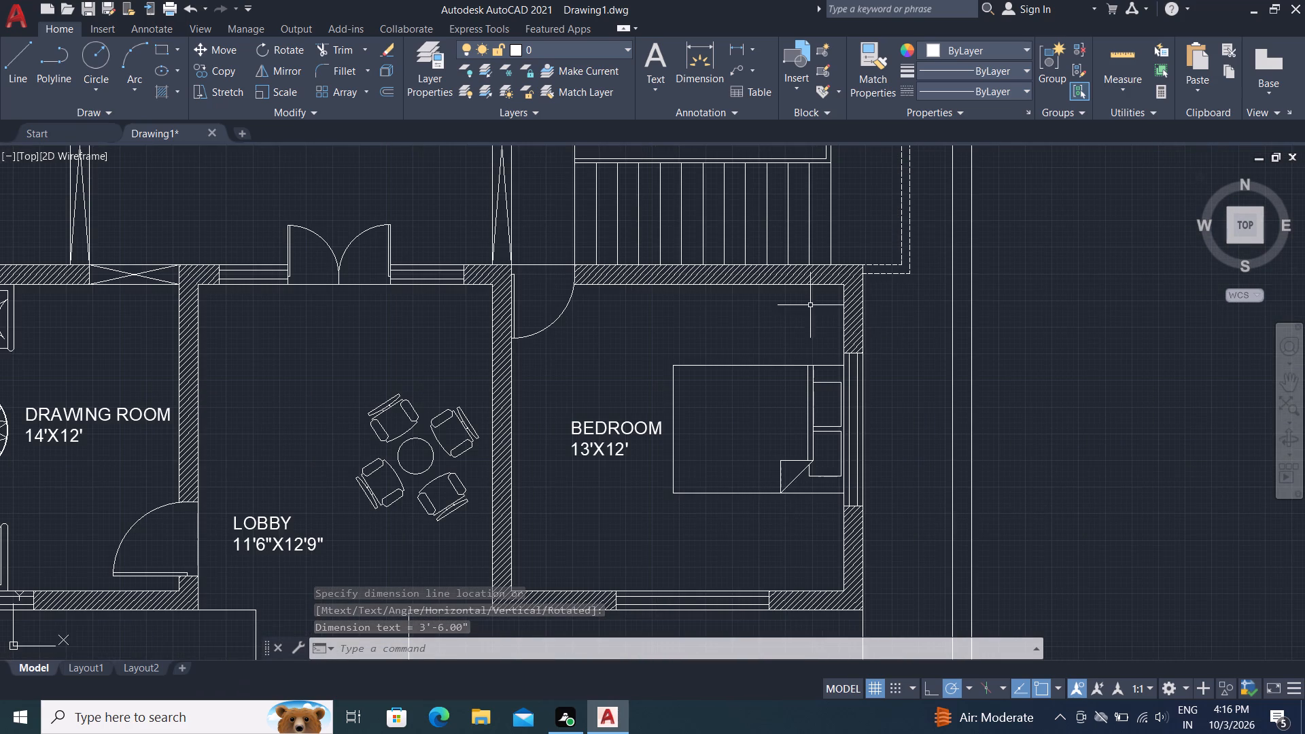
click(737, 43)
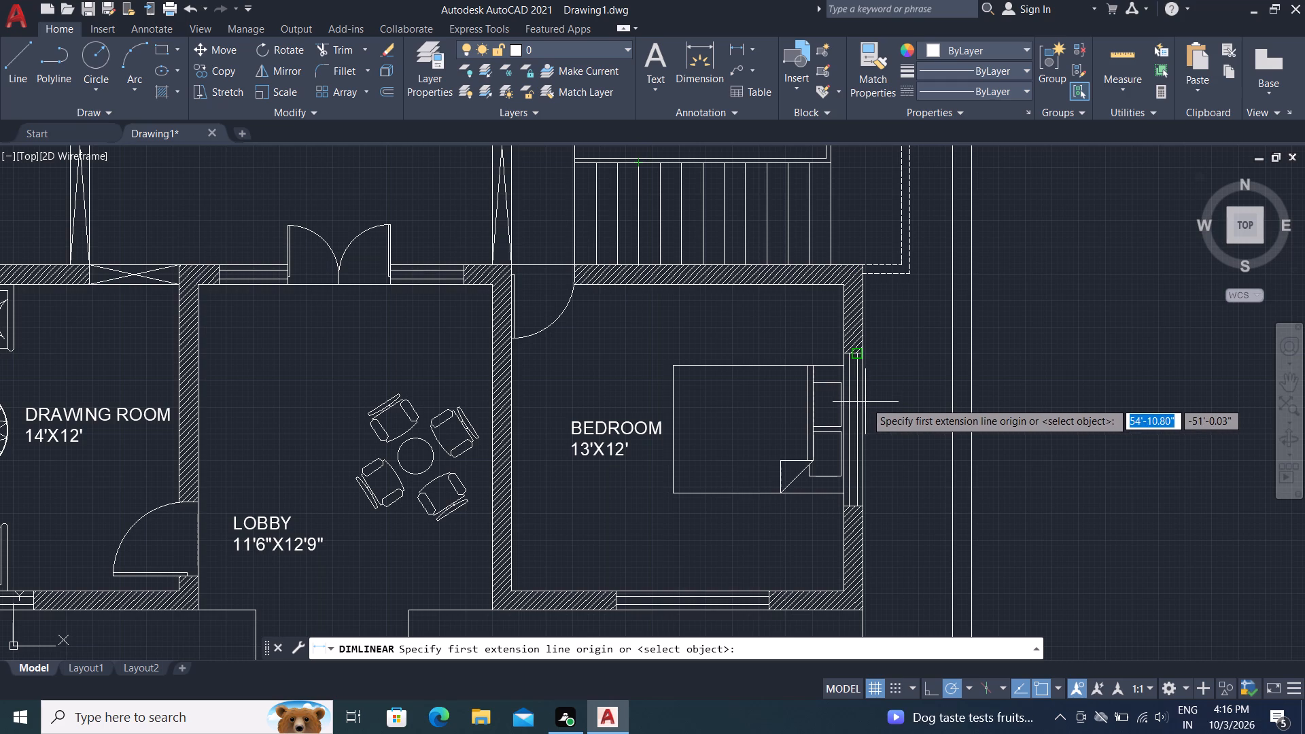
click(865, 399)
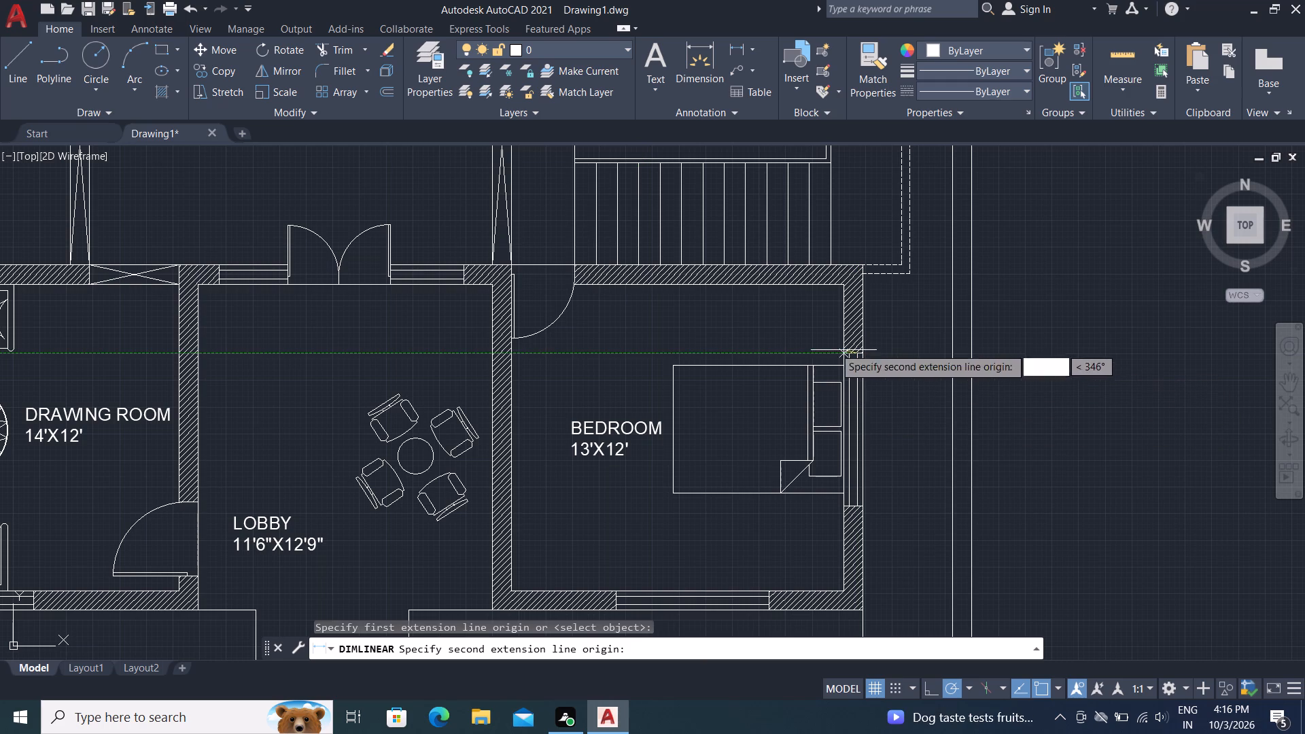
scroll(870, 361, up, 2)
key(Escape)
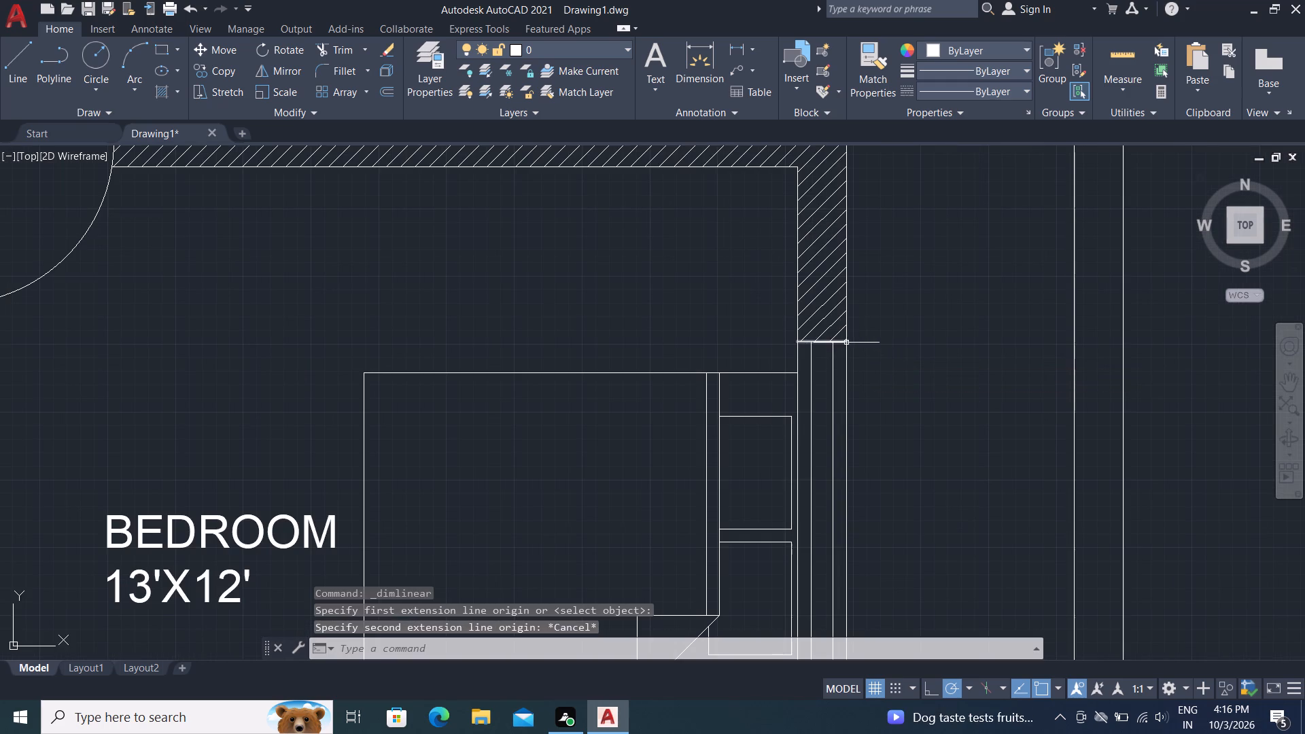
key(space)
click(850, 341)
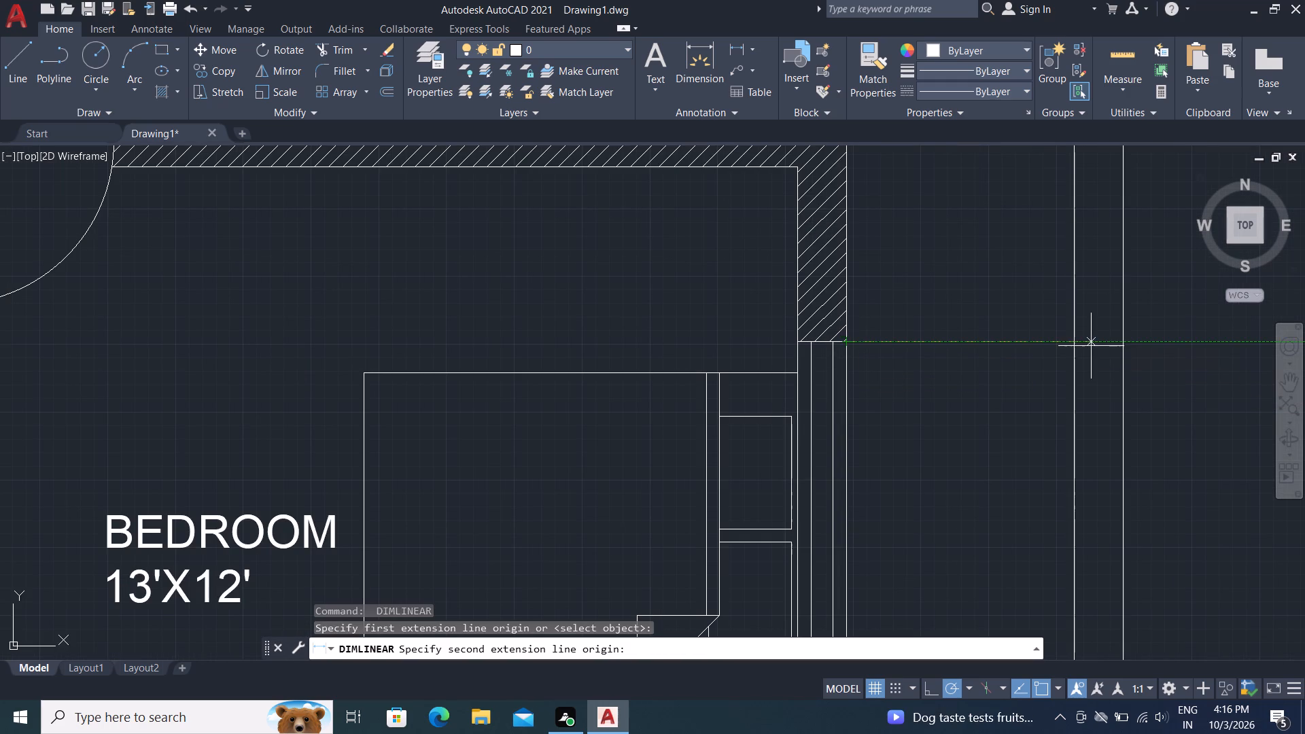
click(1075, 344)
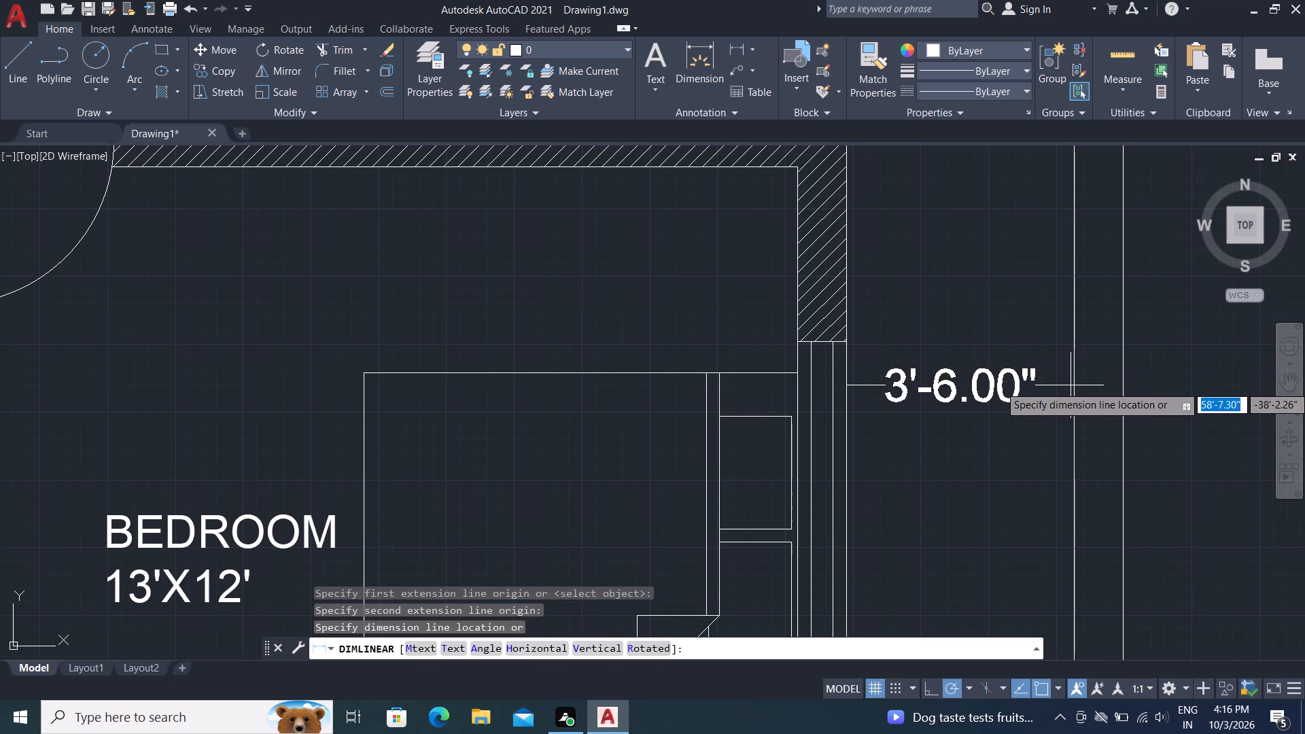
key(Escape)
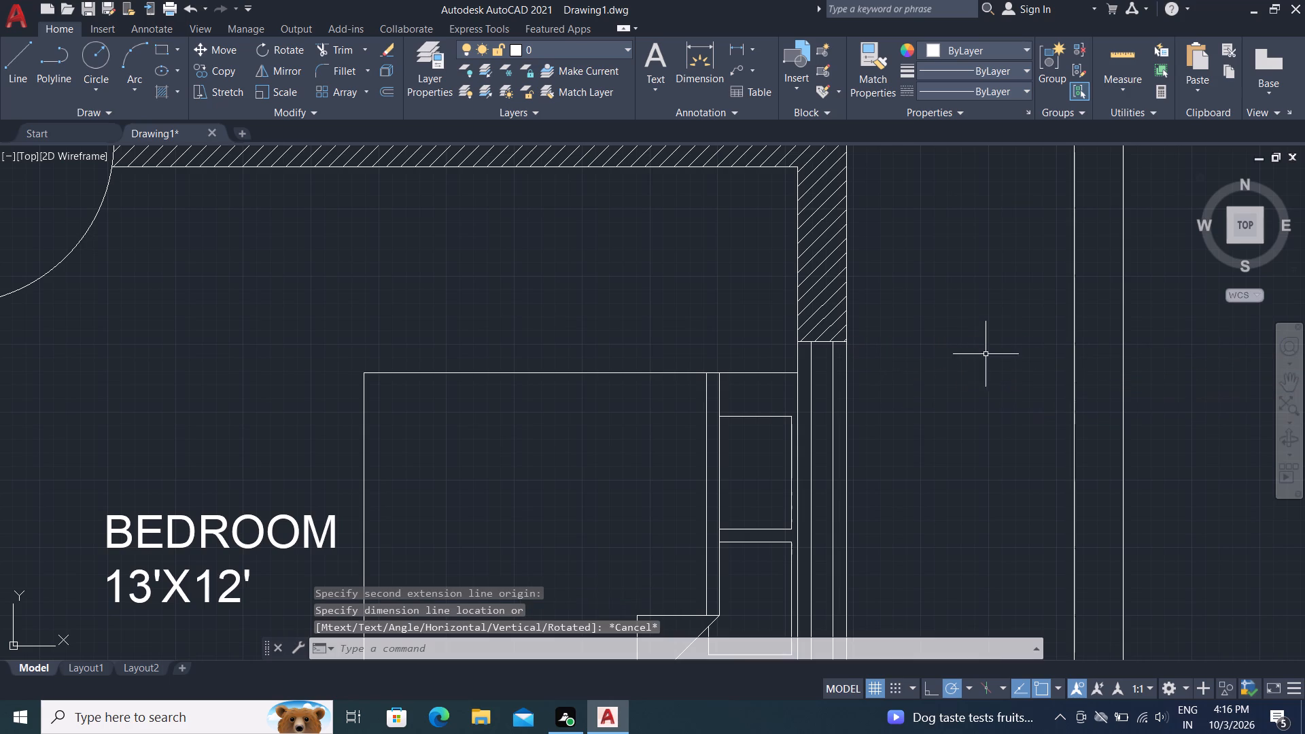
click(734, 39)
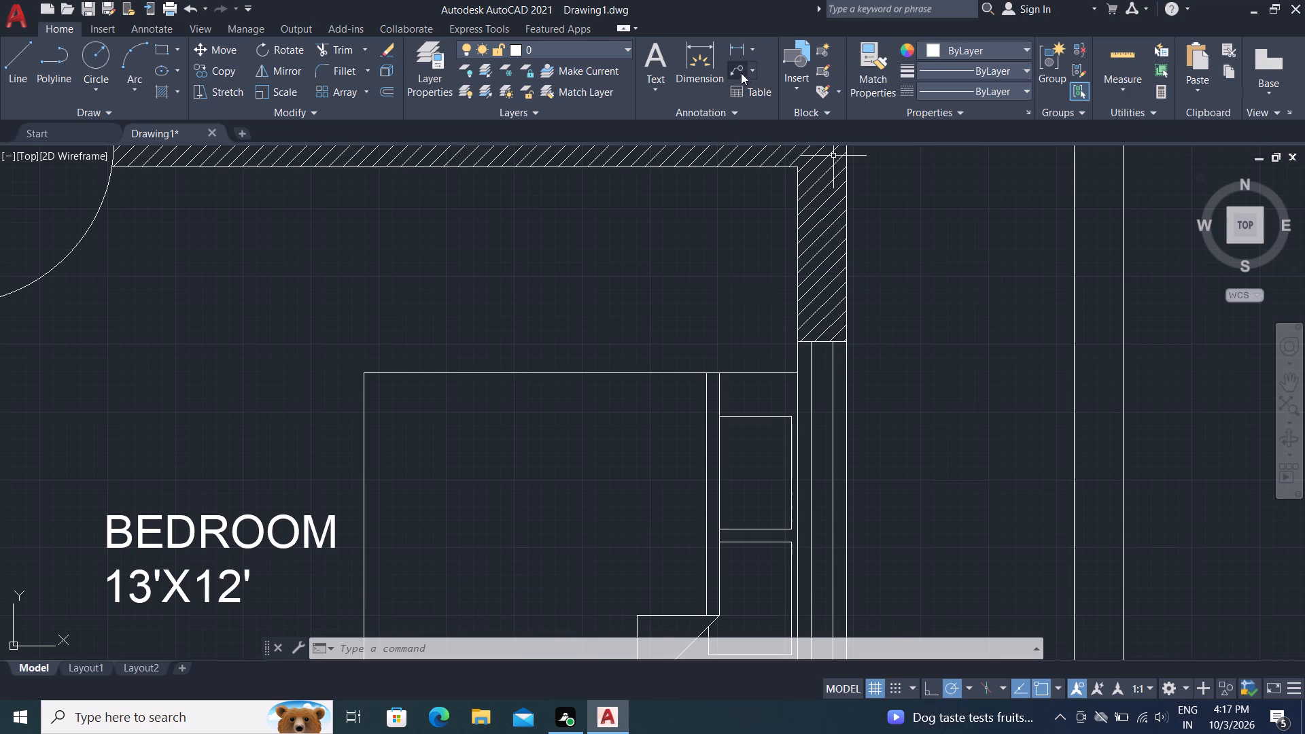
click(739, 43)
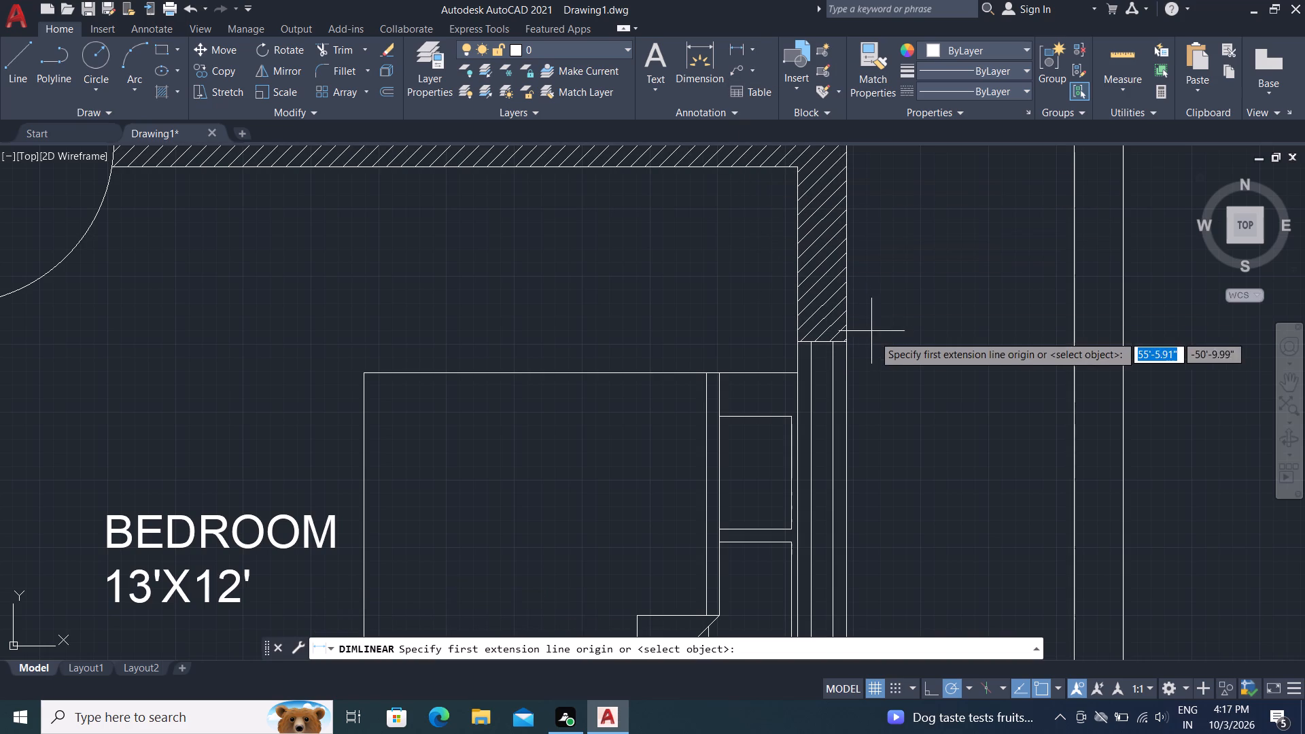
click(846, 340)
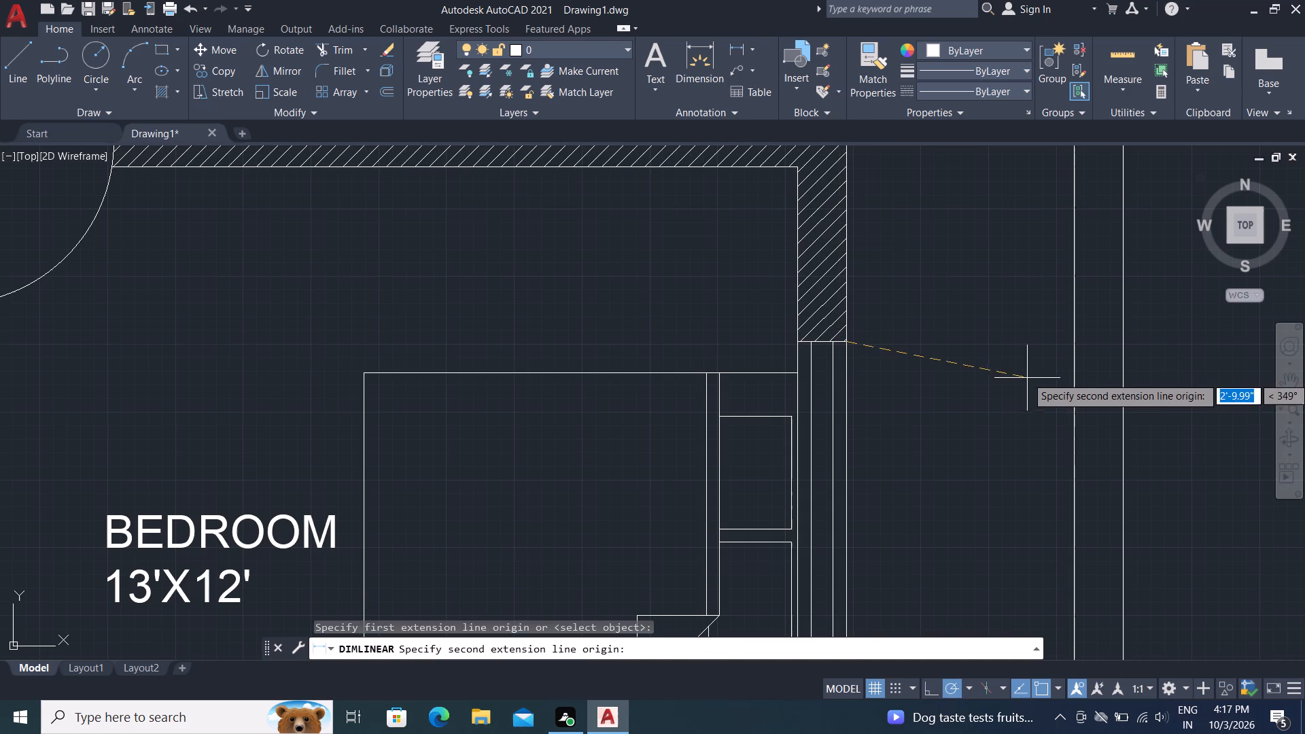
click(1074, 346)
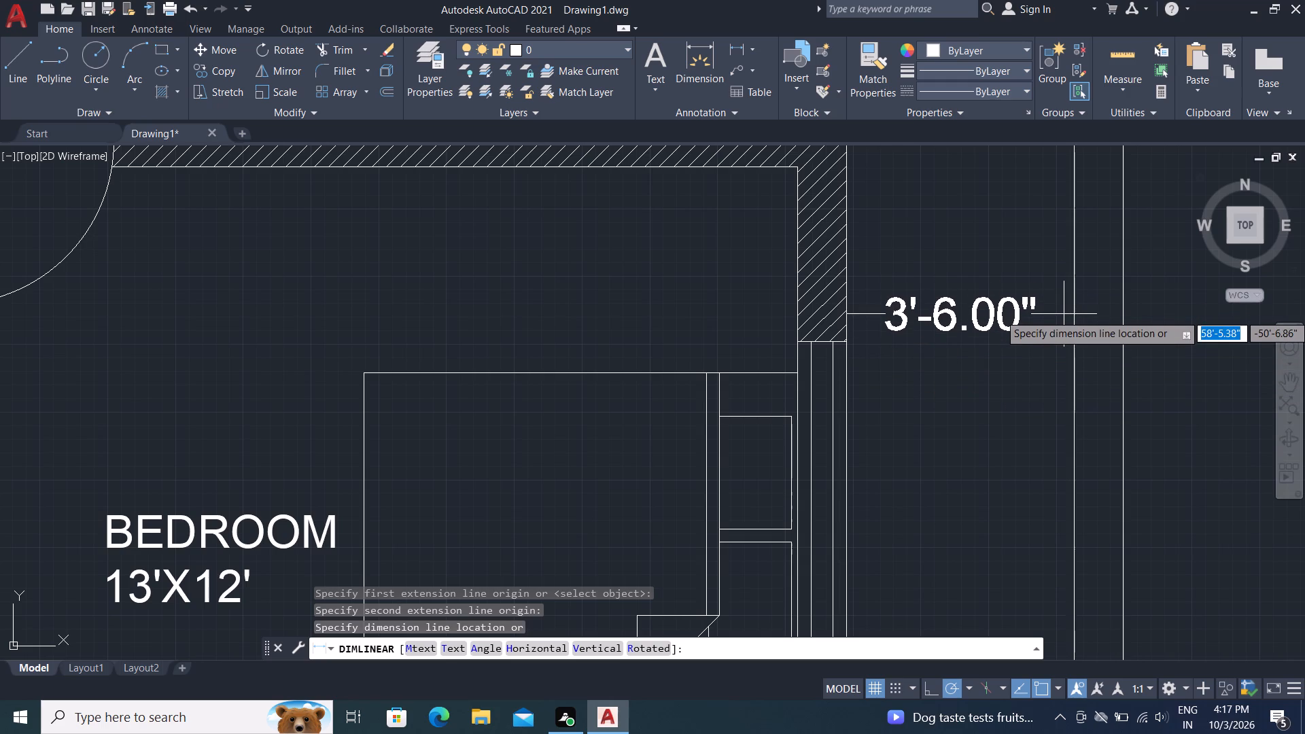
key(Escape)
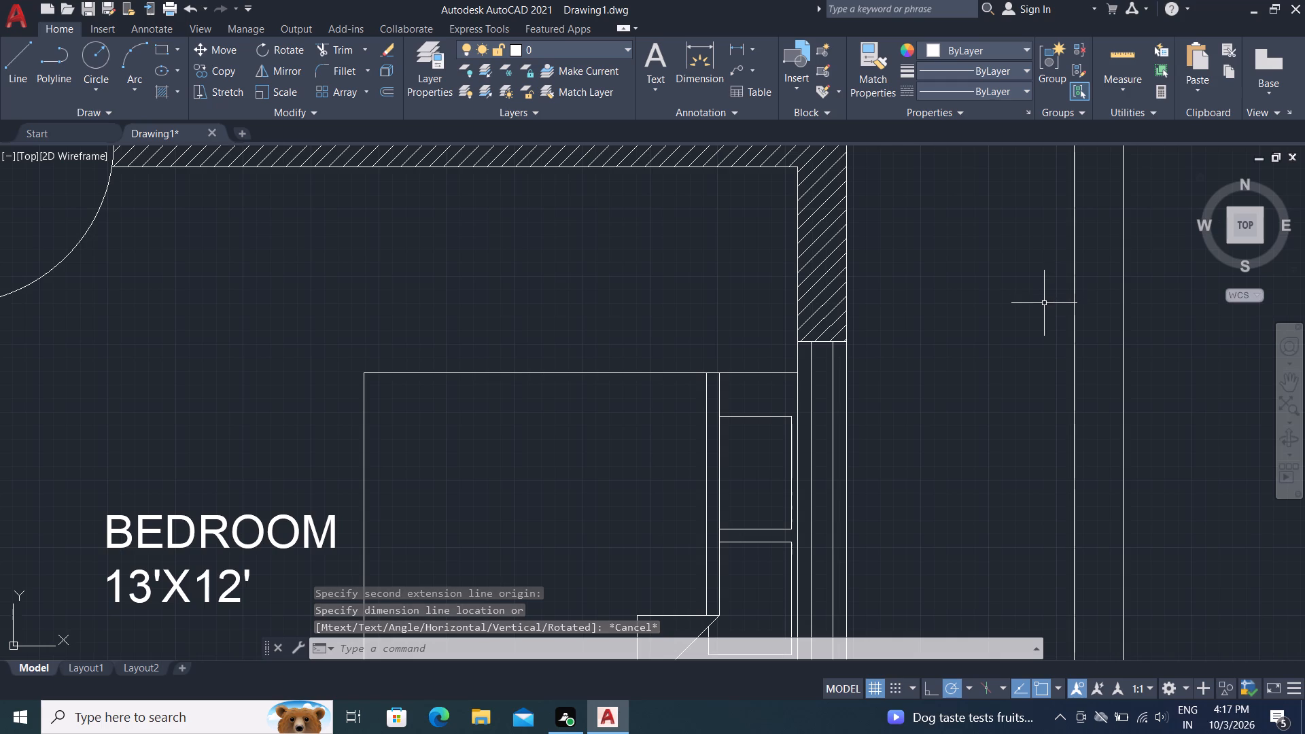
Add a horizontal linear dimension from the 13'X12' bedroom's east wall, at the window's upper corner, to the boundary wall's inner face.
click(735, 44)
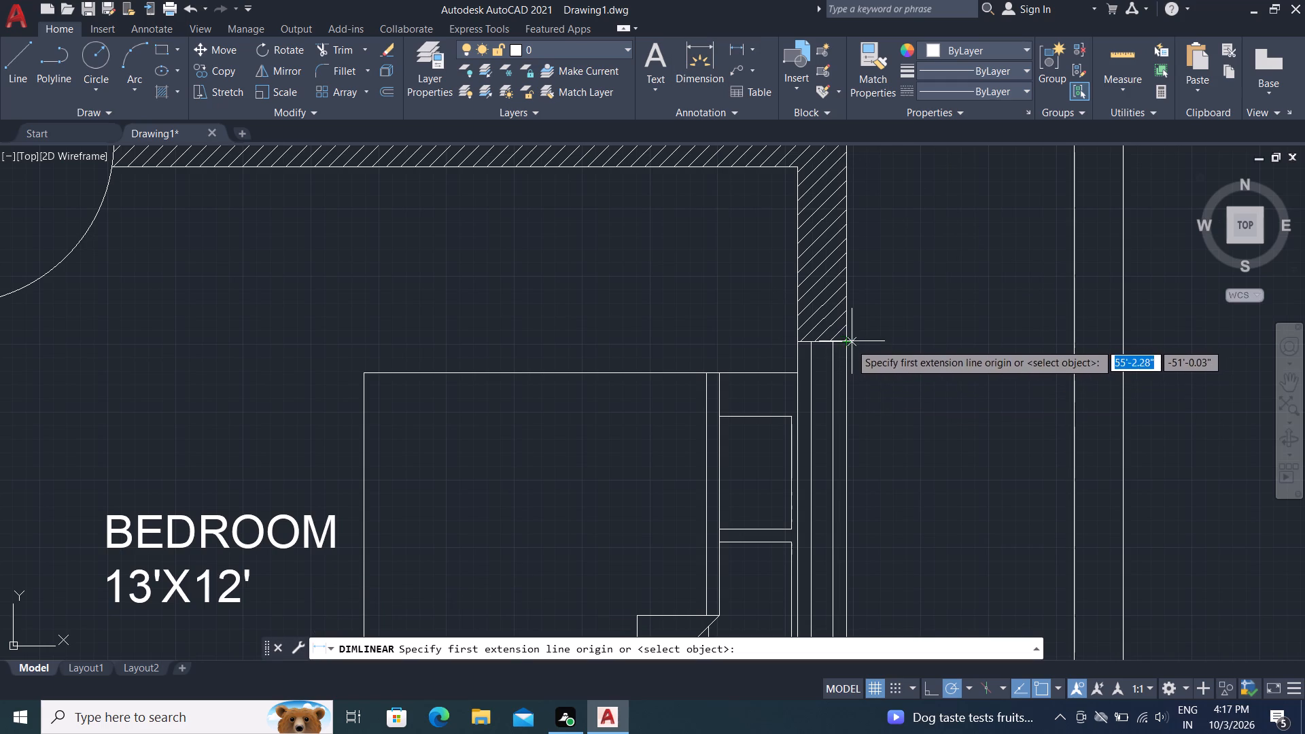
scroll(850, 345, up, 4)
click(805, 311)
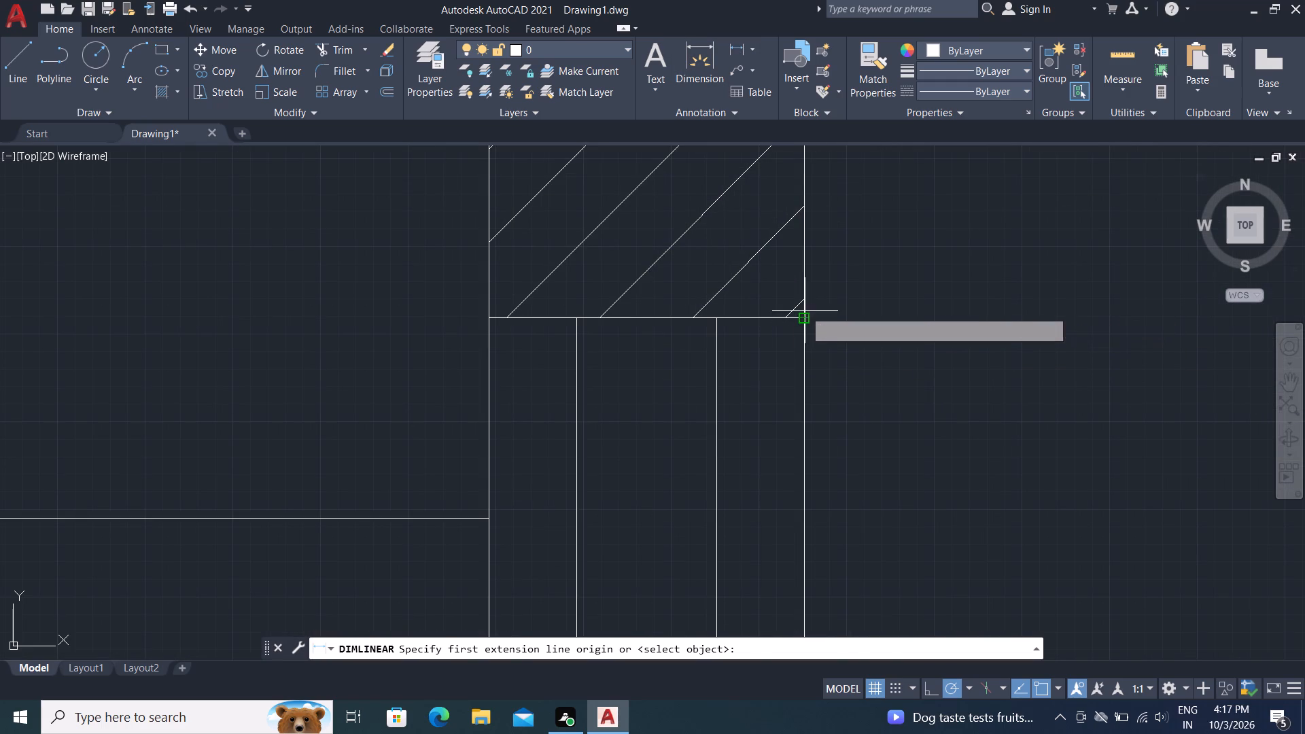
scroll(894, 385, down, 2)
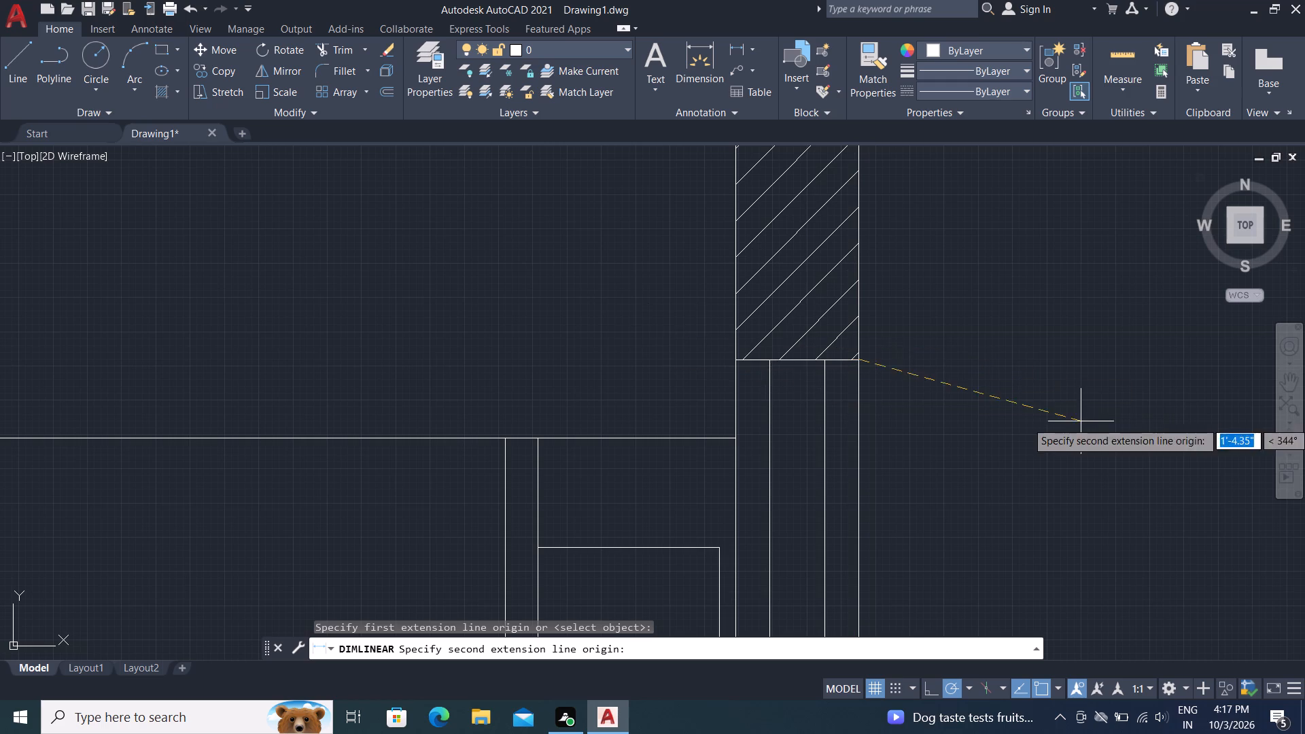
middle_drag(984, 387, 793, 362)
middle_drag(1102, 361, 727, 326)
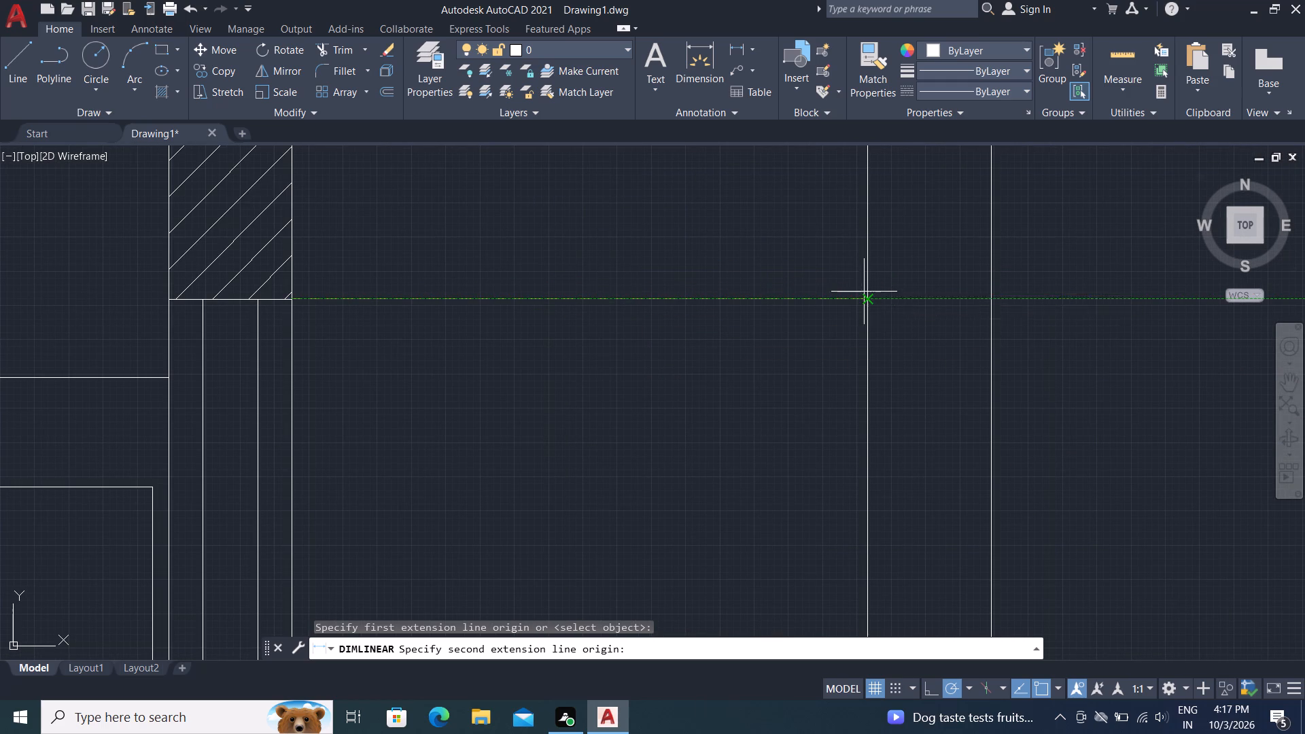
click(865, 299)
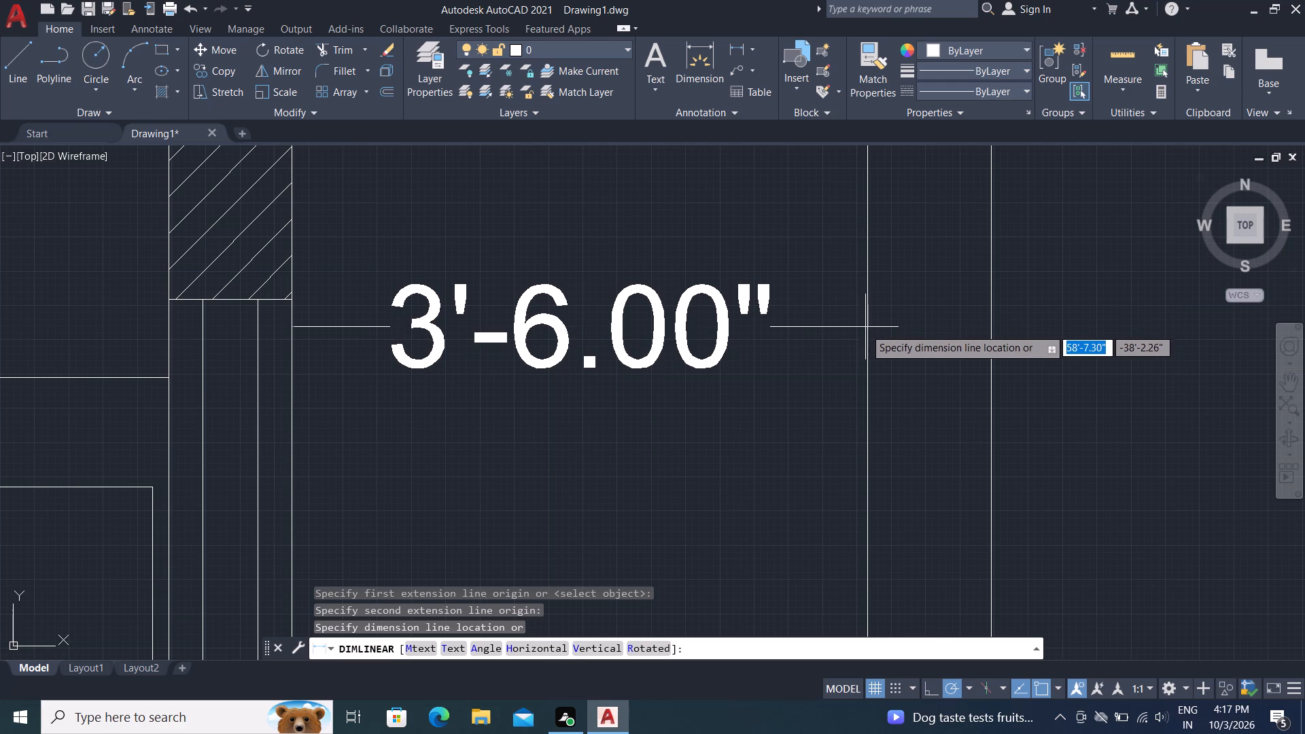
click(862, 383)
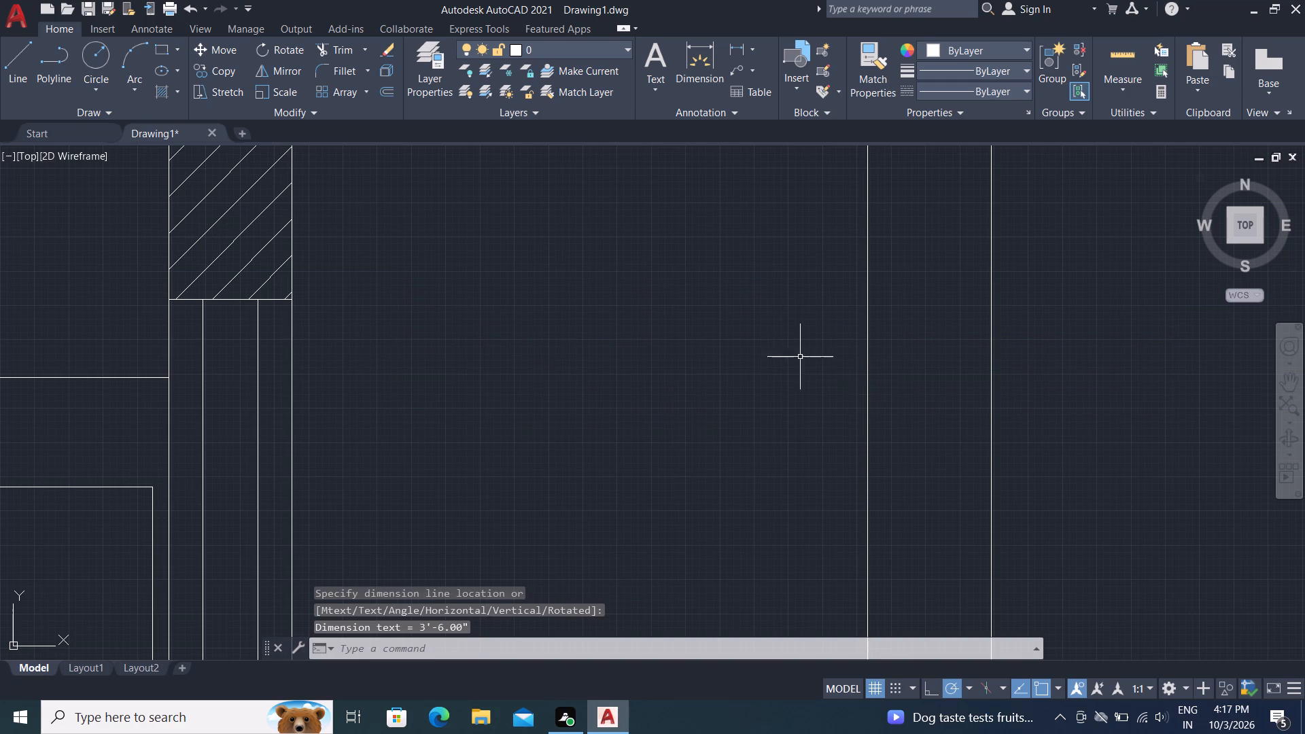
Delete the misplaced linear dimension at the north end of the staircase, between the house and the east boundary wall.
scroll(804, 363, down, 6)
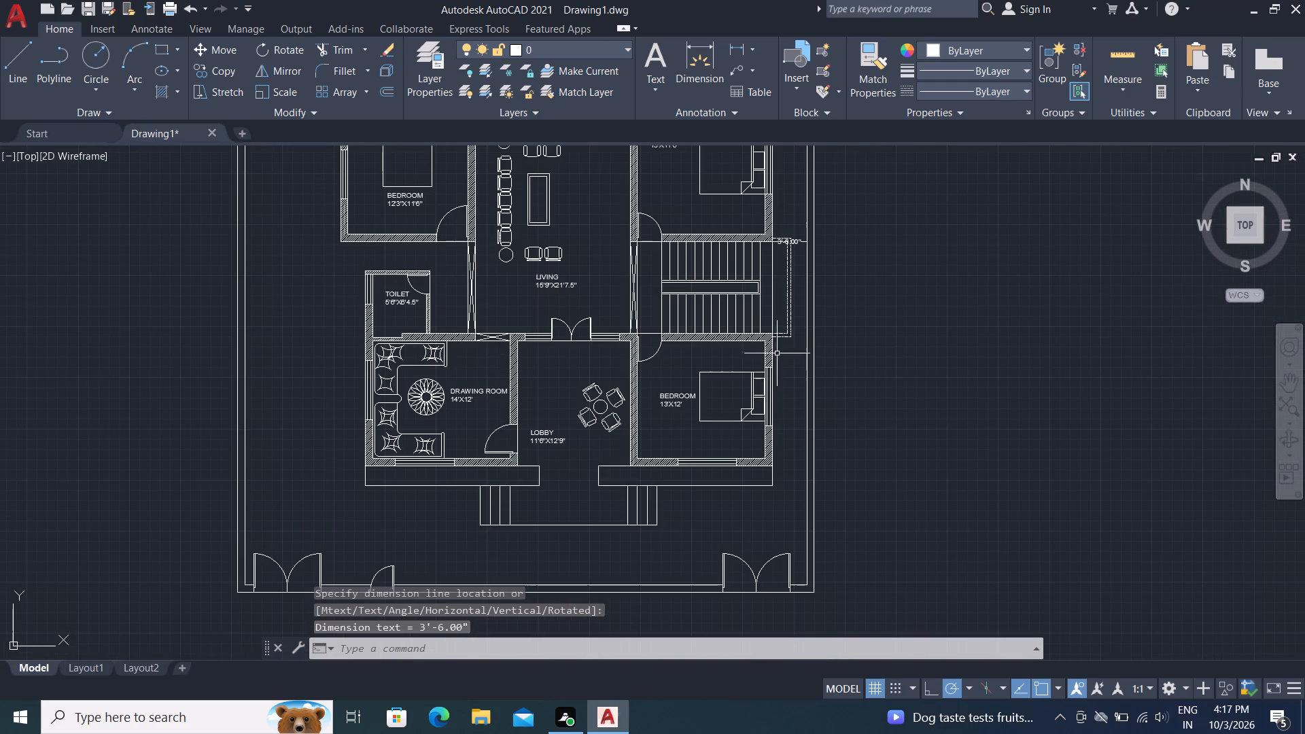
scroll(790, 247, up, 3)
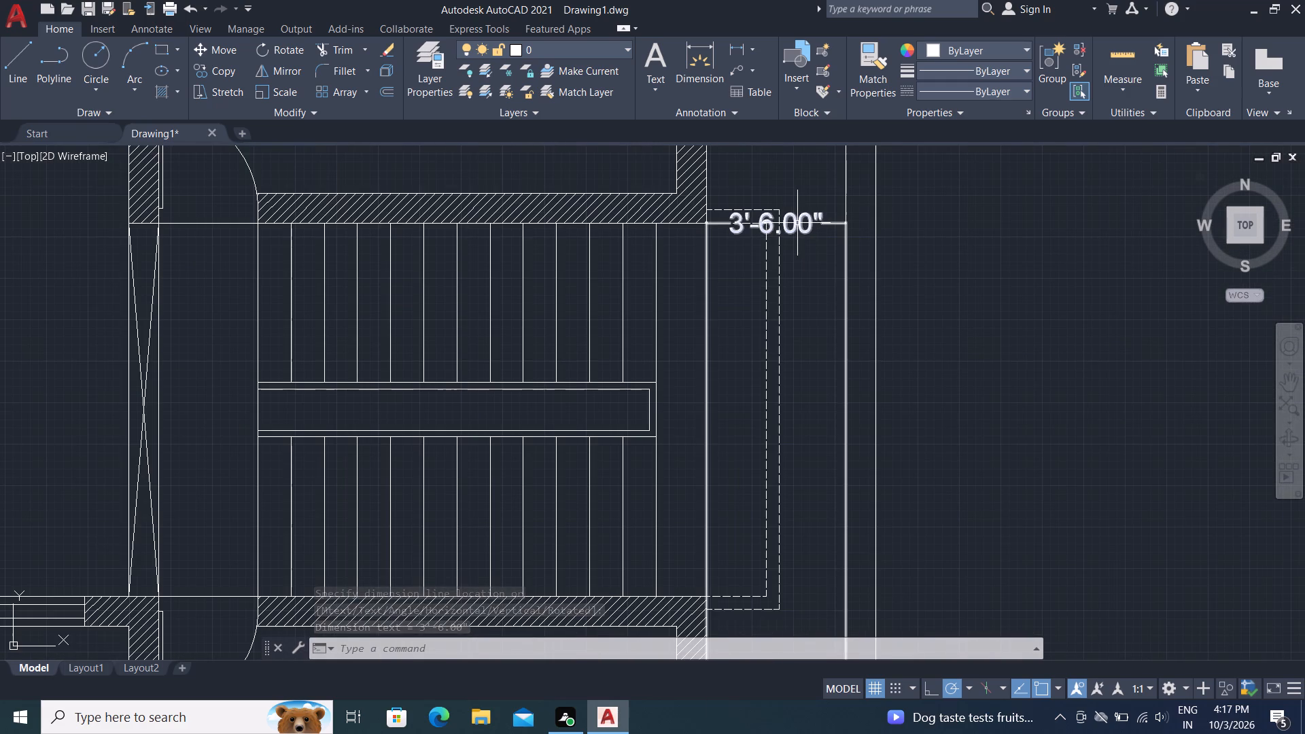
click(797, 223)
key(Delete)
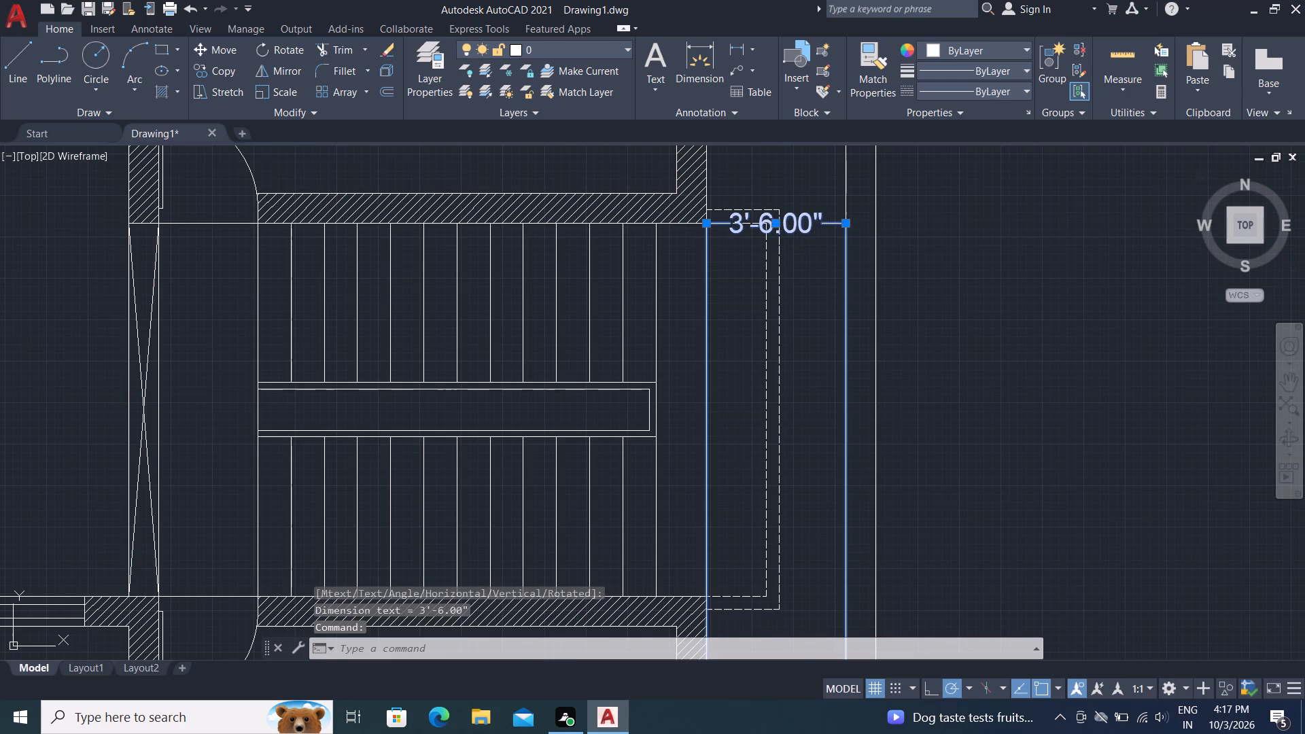
Add a horizontal linear dimension from the upper outer corner of the 13'X12' bedroom's east window to the boundary wall's inner face.
scroll(784, 238, down, 1)
scroll(748, 520, up, 1)
middle_drag(755, 528, 725, 332)
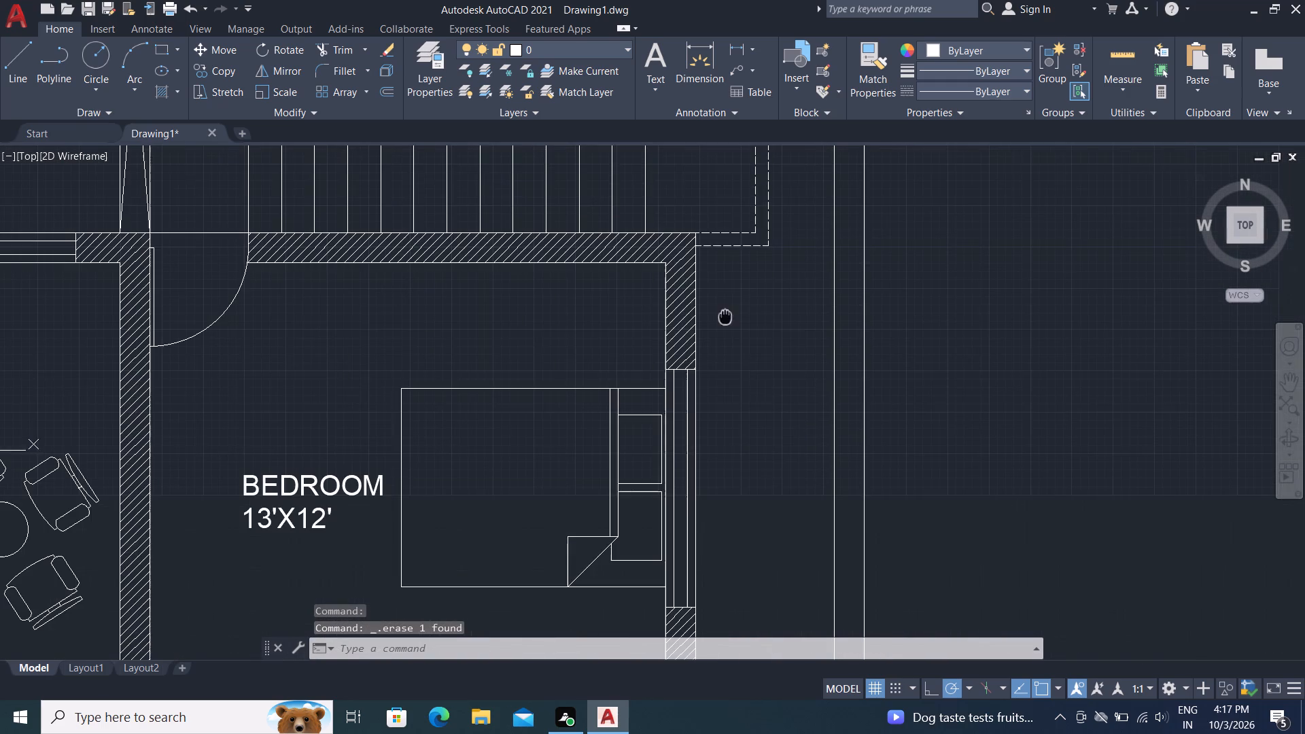
click(732, 43)
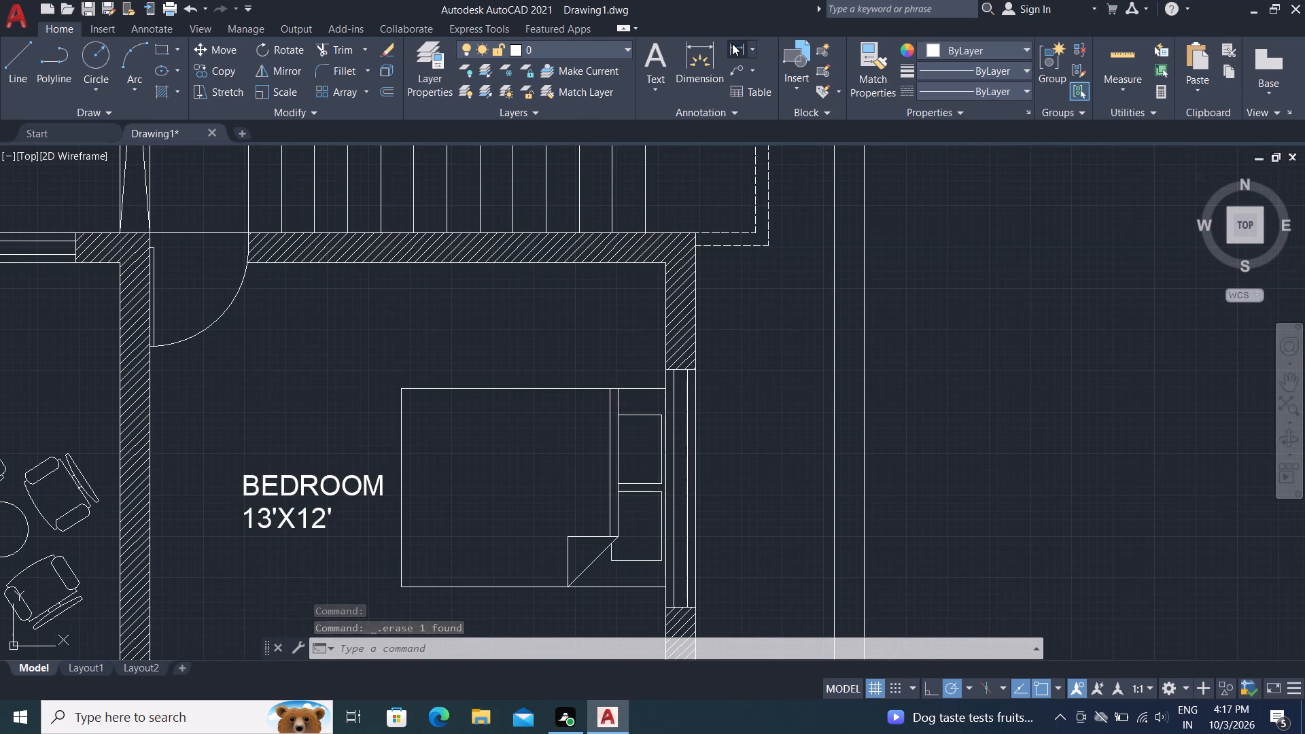
click(695, 368)
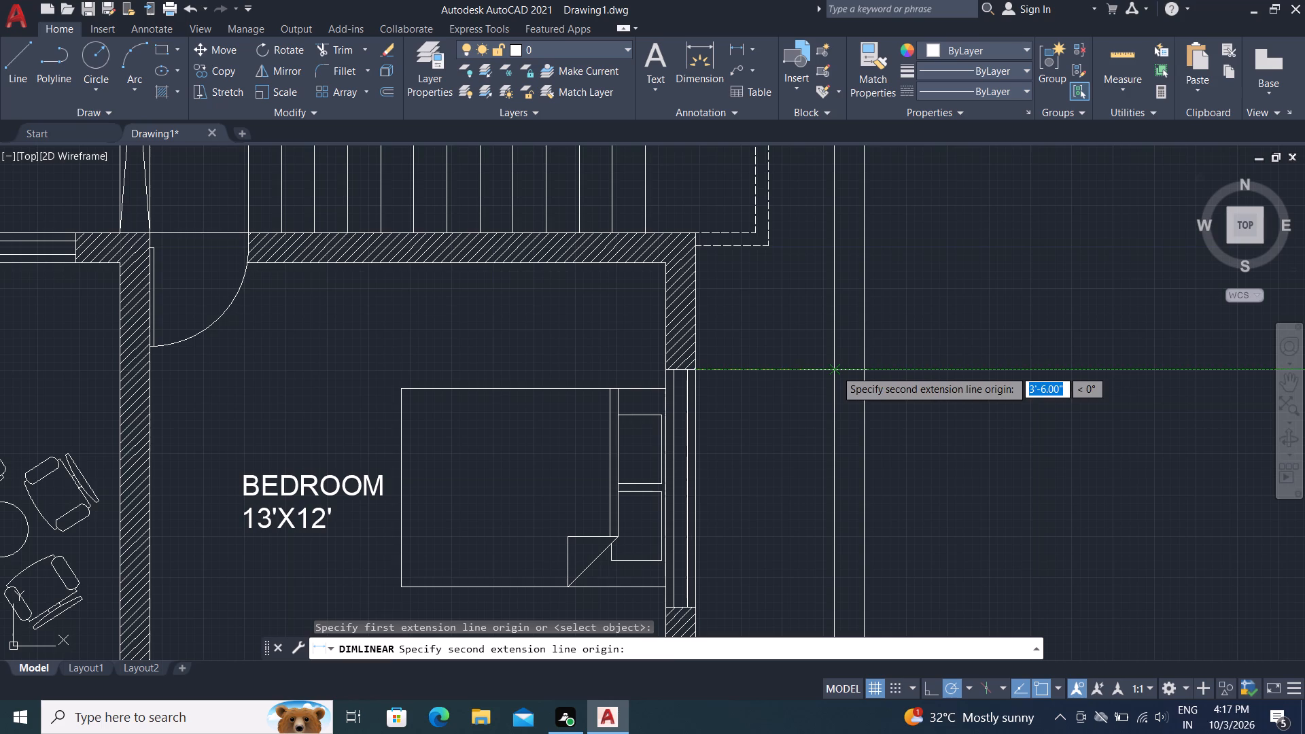
click(835, 370)
click(835, 370)
scroll(799, 374, down, 2)
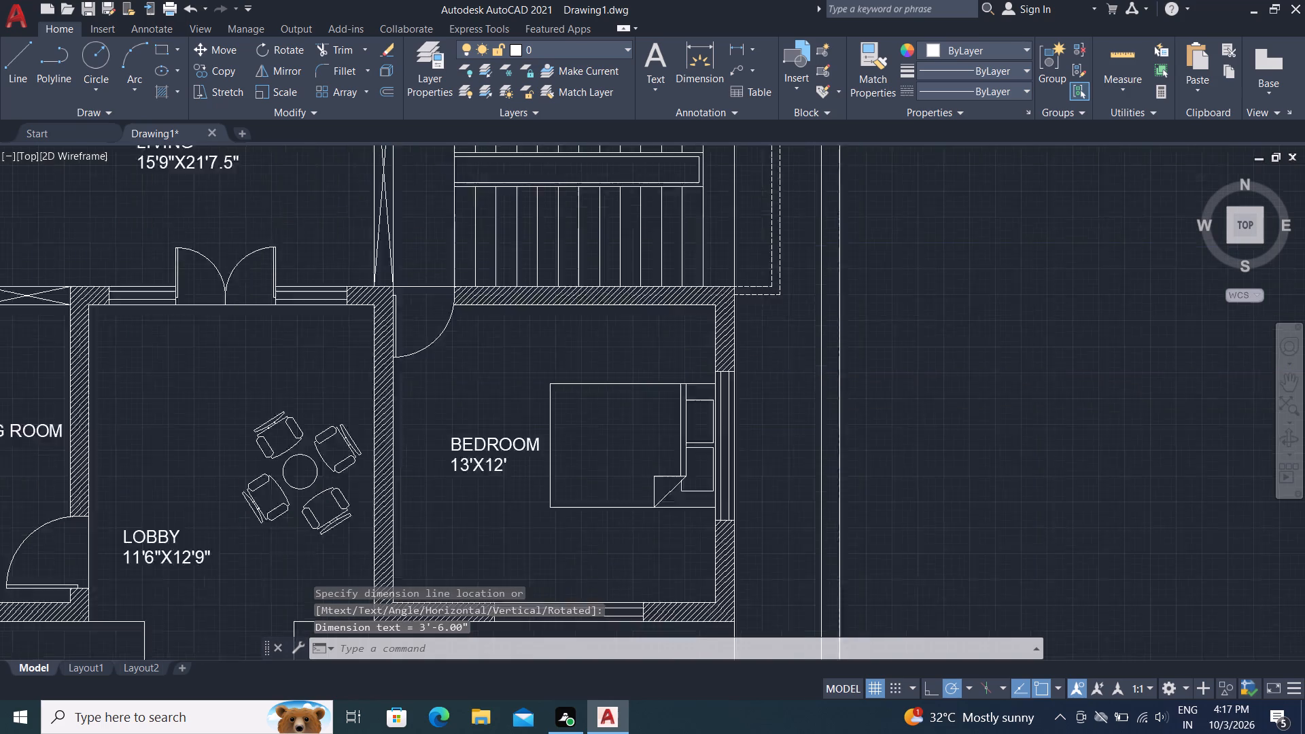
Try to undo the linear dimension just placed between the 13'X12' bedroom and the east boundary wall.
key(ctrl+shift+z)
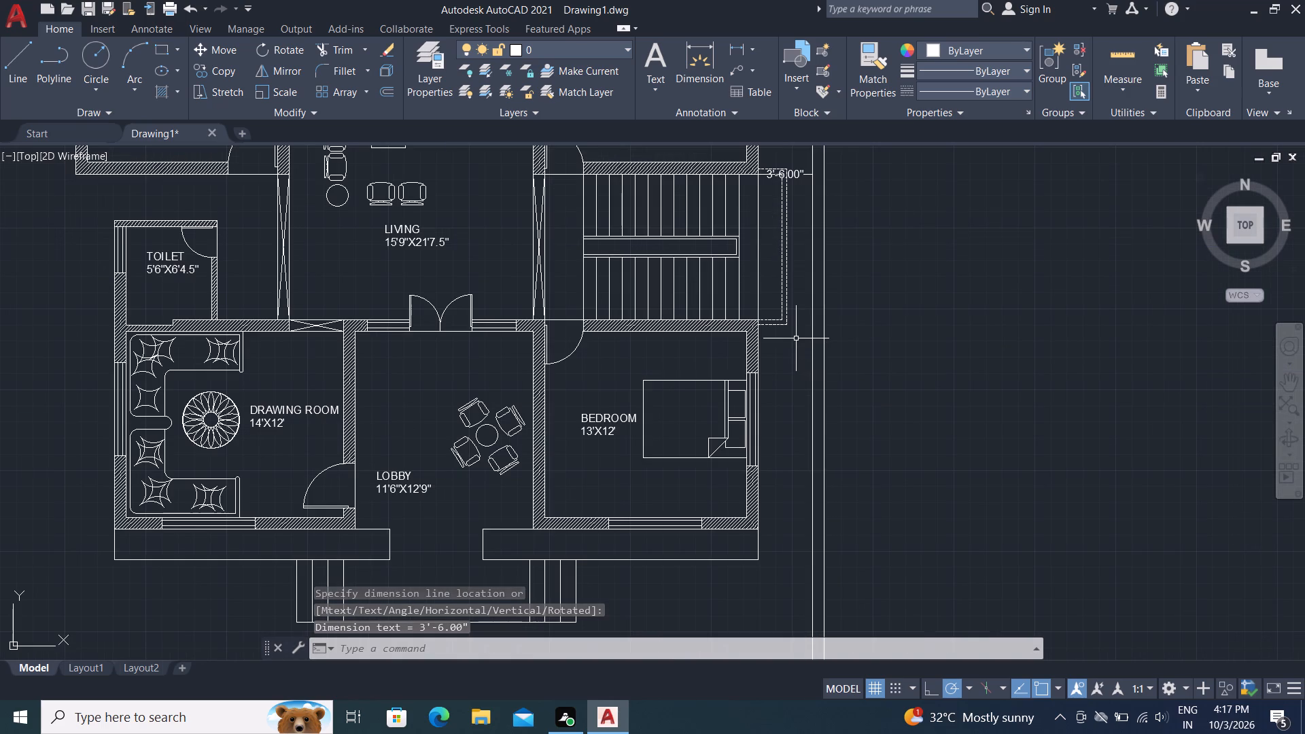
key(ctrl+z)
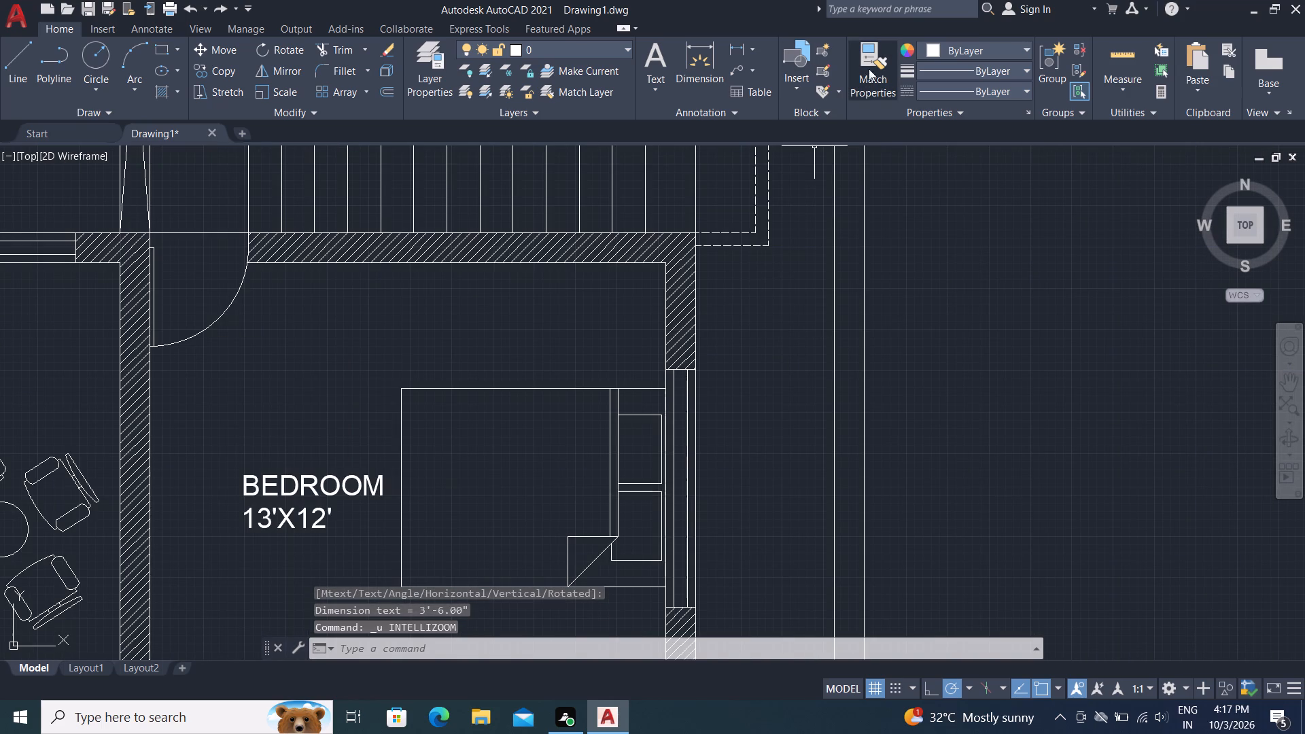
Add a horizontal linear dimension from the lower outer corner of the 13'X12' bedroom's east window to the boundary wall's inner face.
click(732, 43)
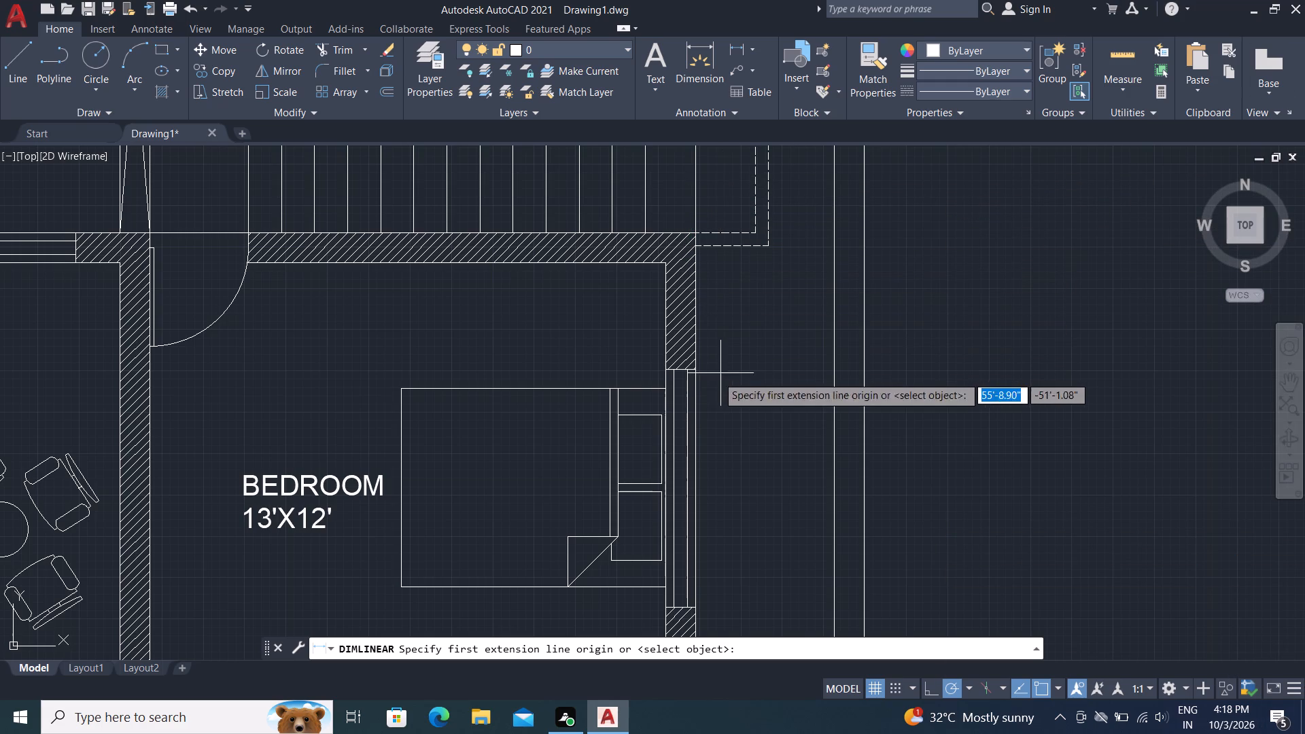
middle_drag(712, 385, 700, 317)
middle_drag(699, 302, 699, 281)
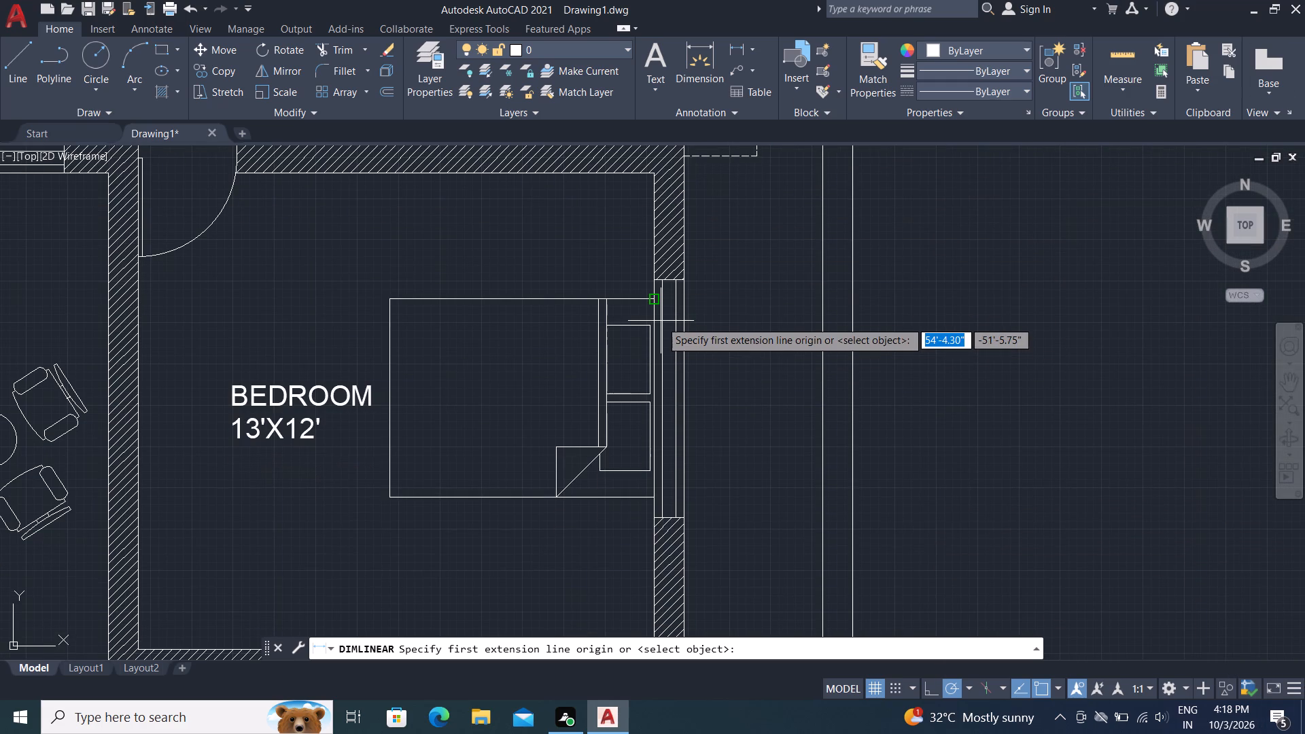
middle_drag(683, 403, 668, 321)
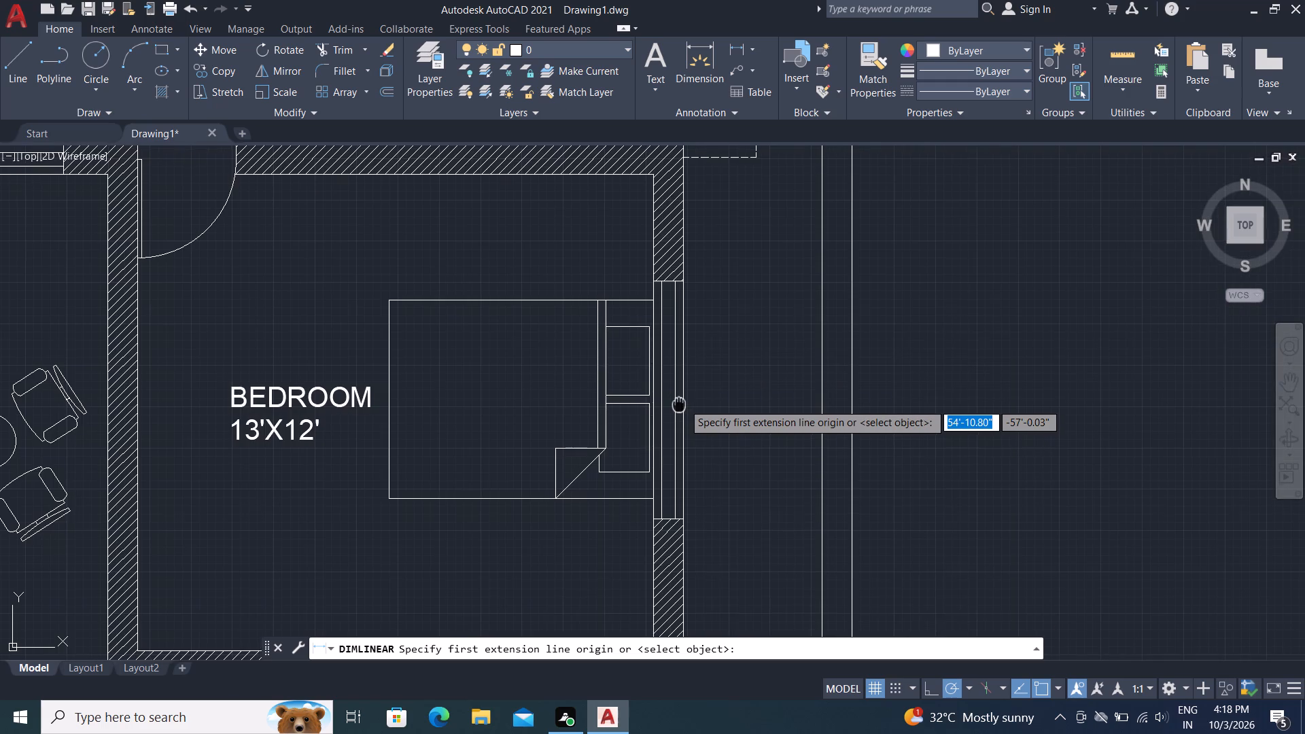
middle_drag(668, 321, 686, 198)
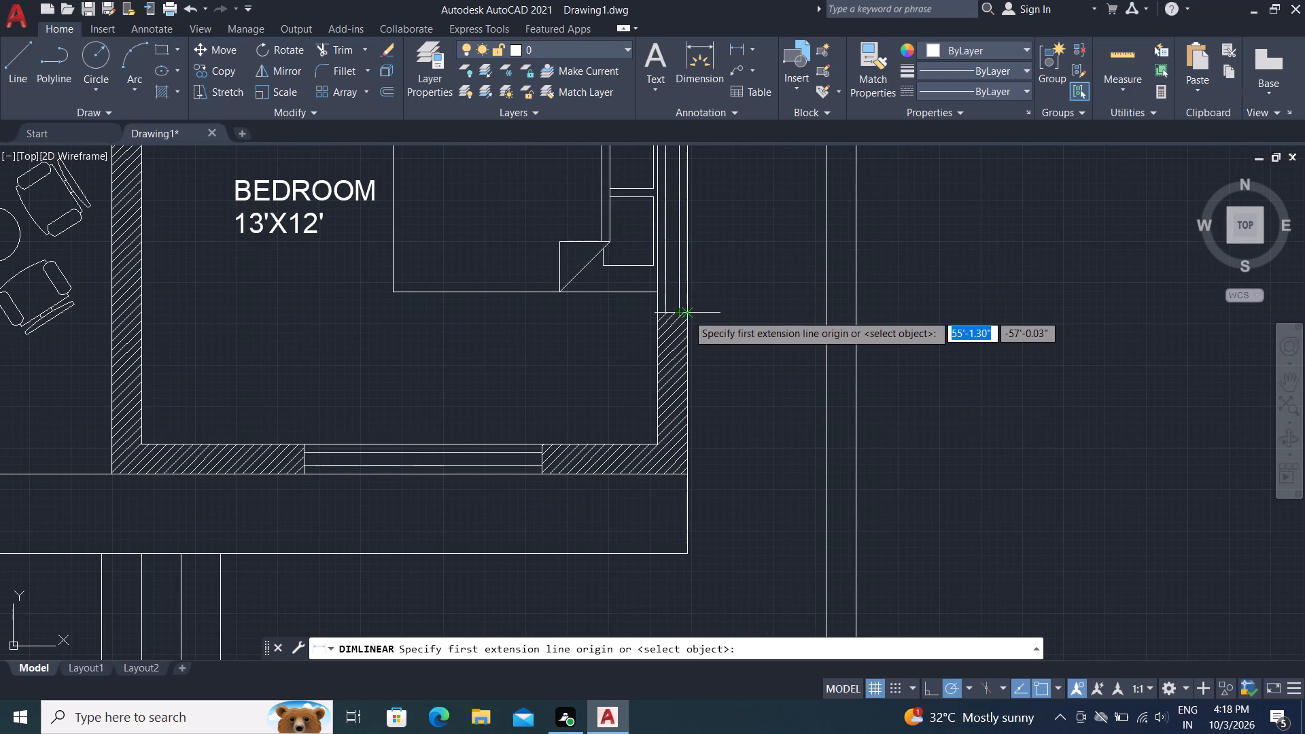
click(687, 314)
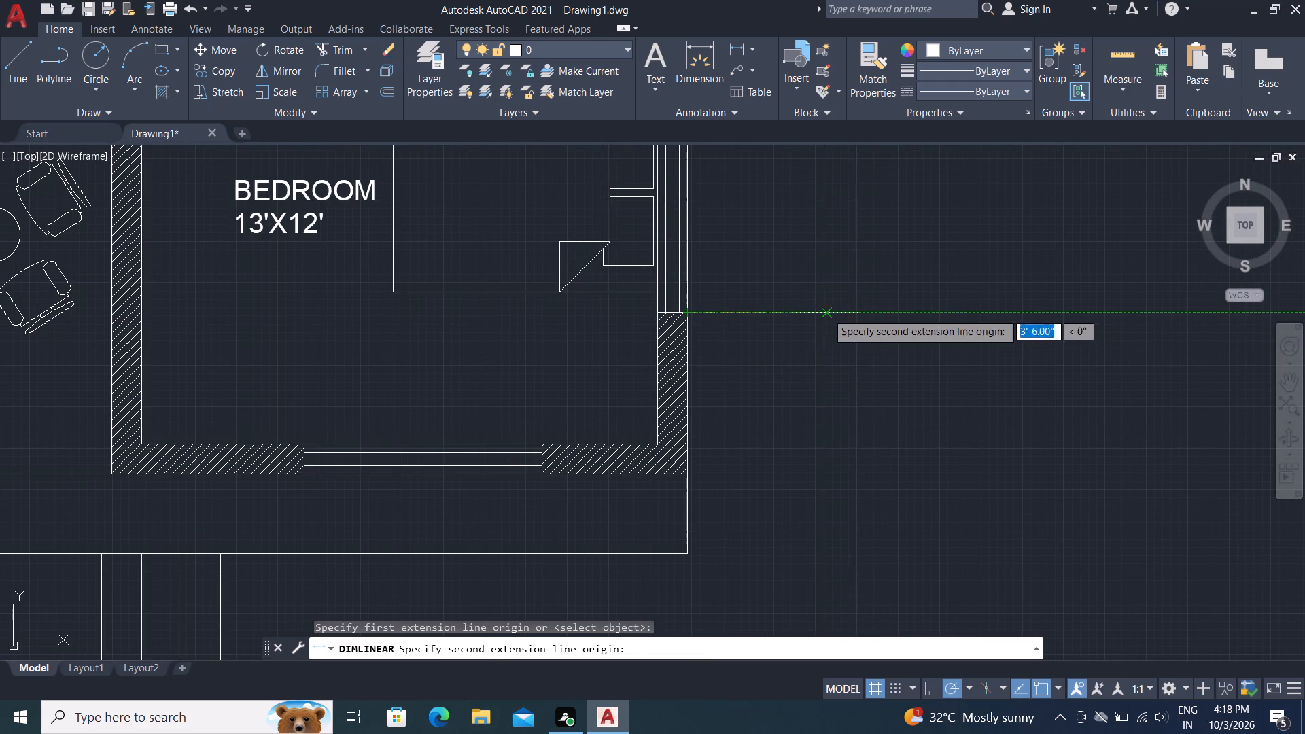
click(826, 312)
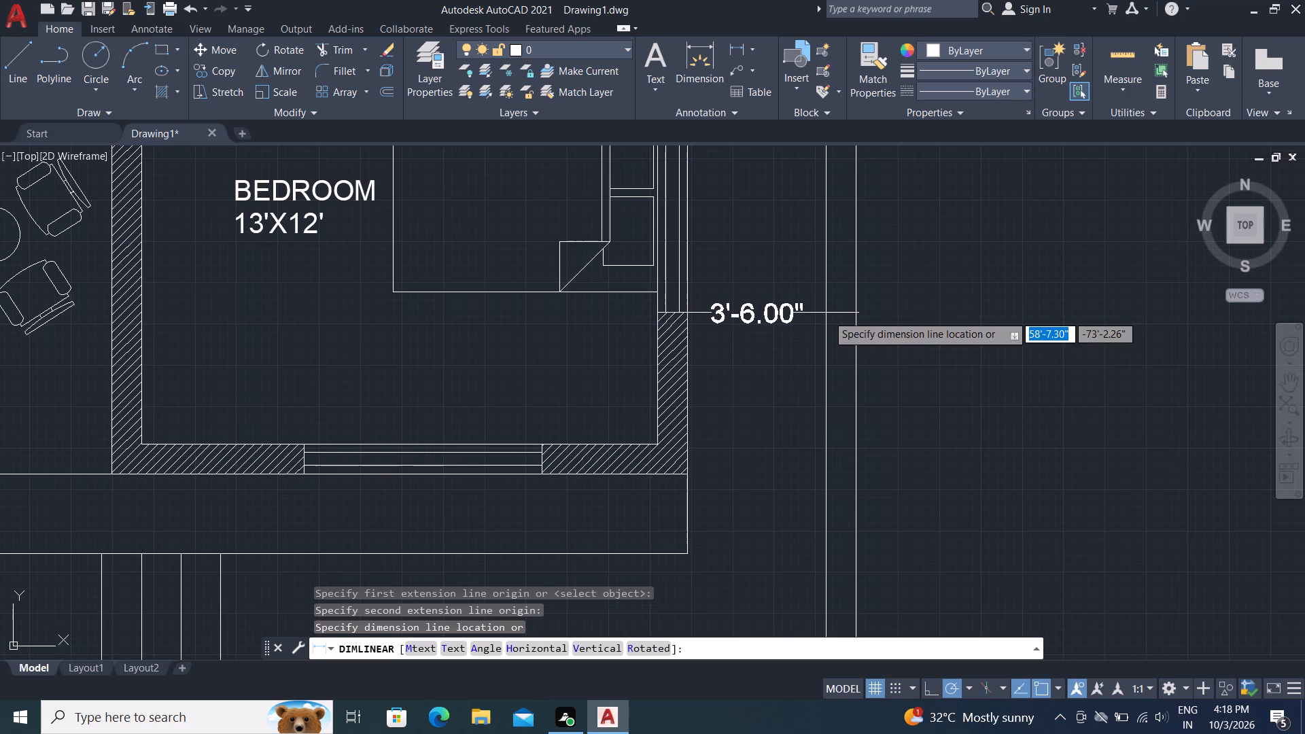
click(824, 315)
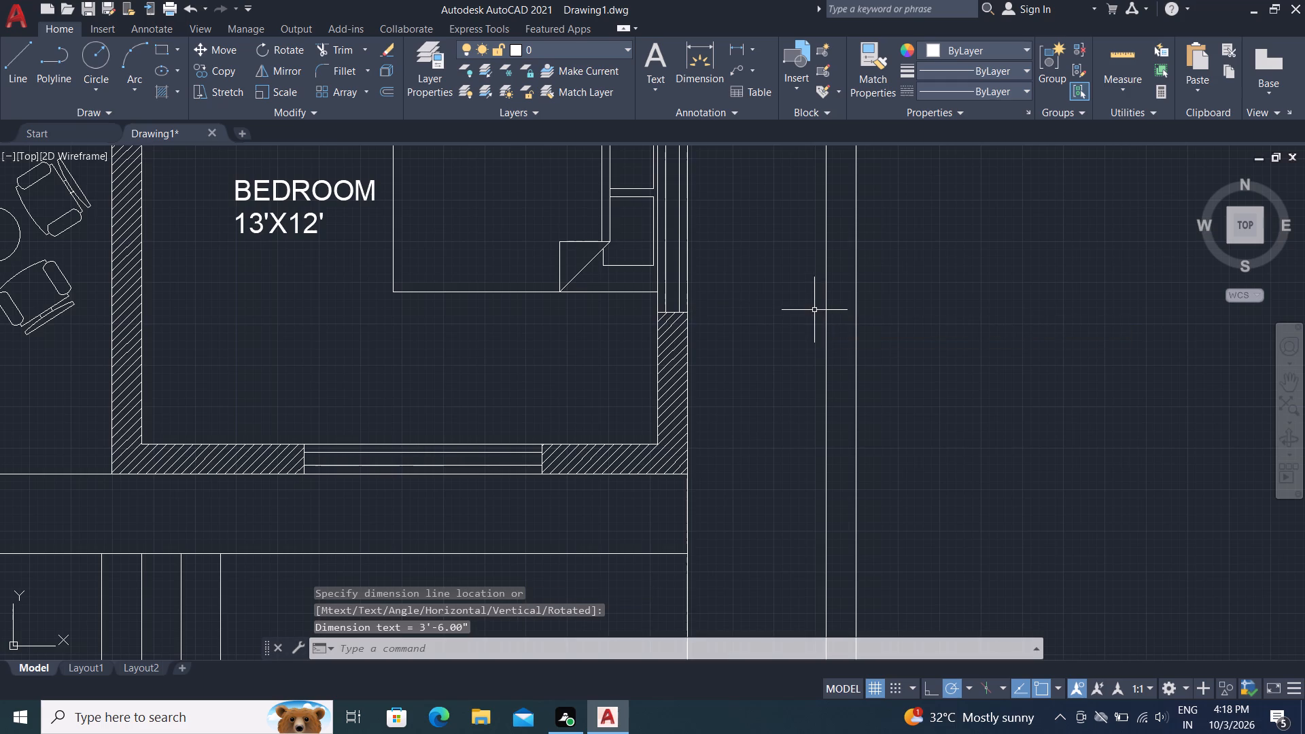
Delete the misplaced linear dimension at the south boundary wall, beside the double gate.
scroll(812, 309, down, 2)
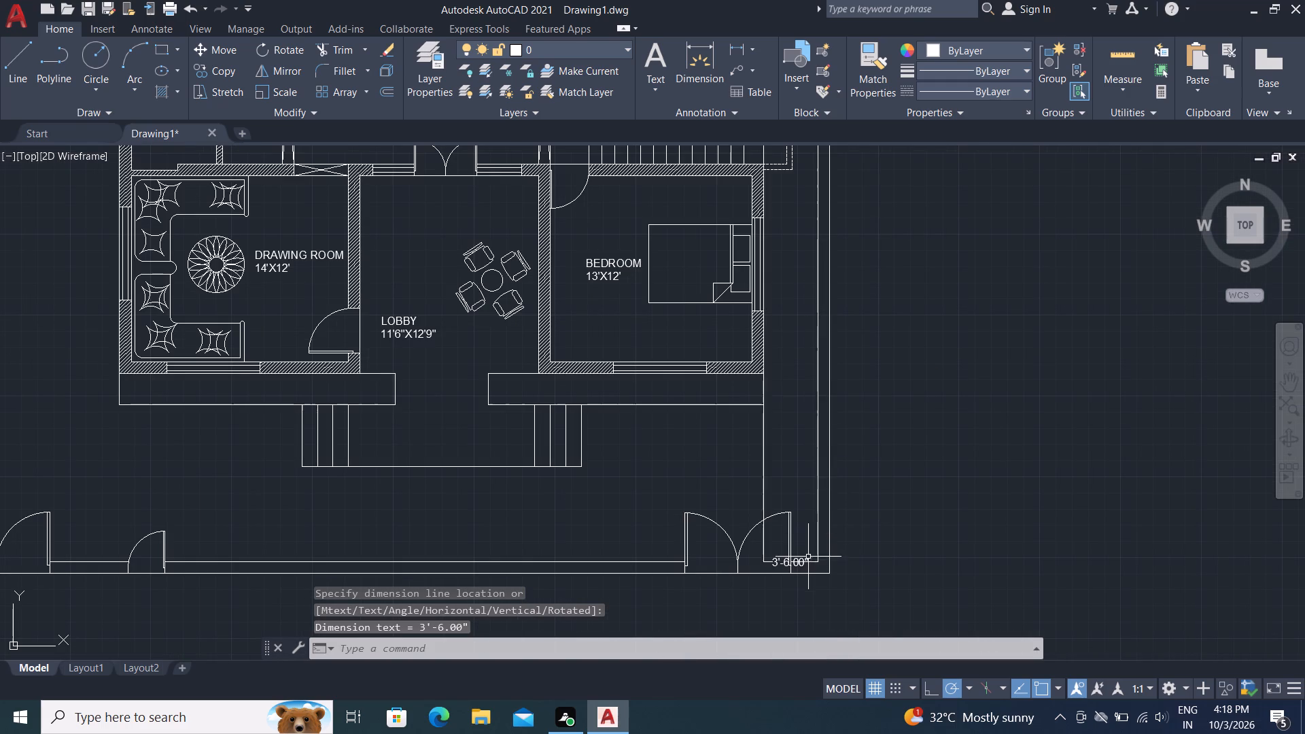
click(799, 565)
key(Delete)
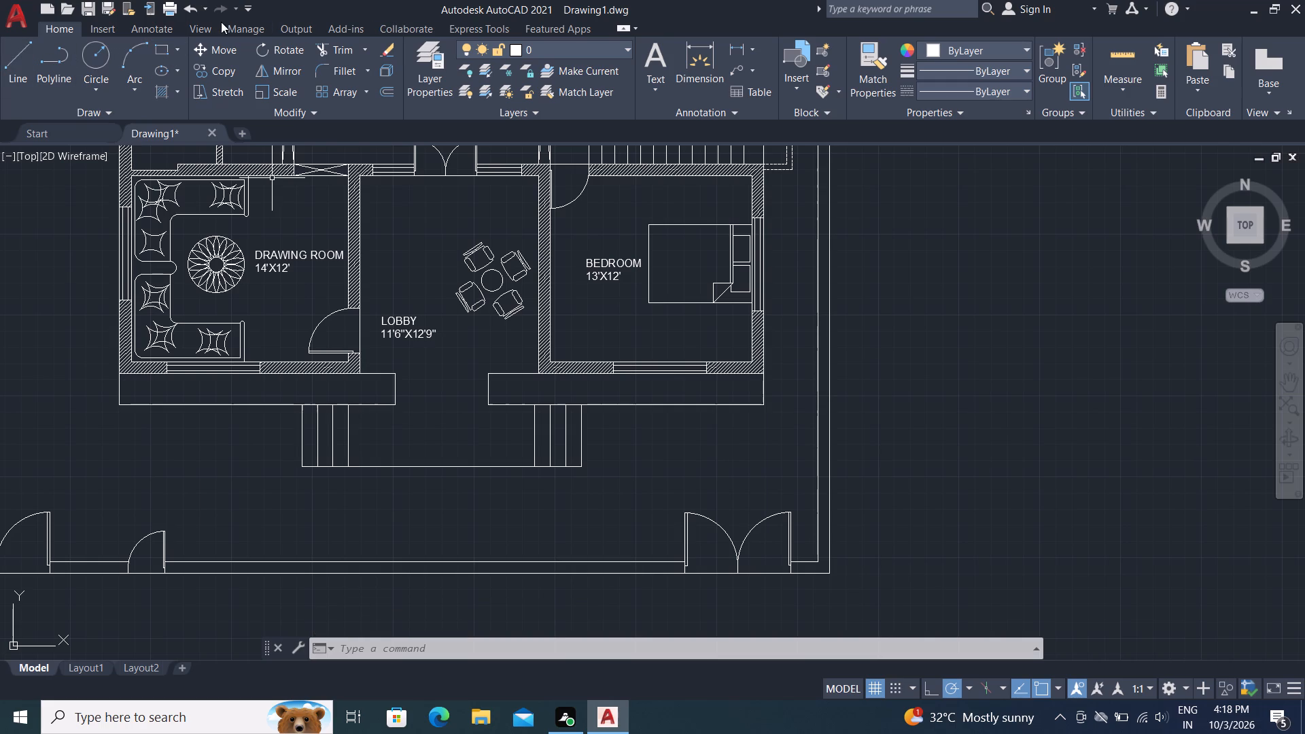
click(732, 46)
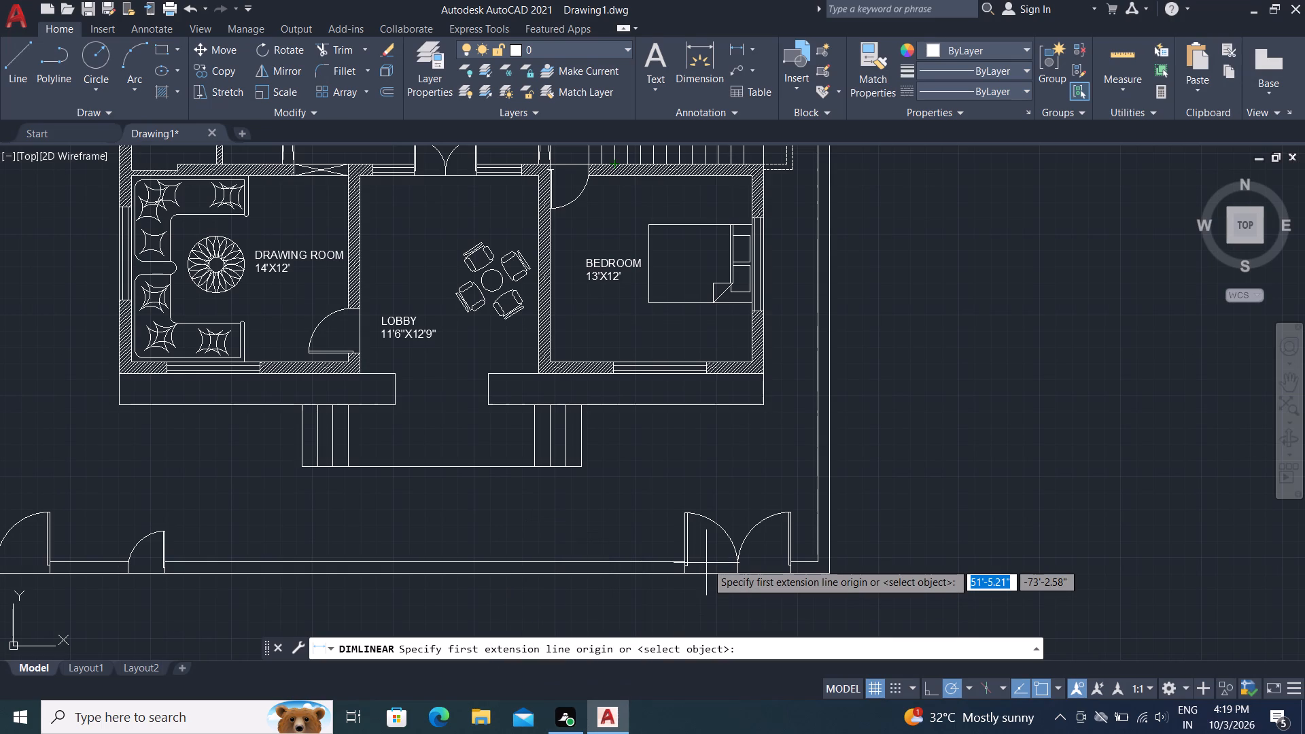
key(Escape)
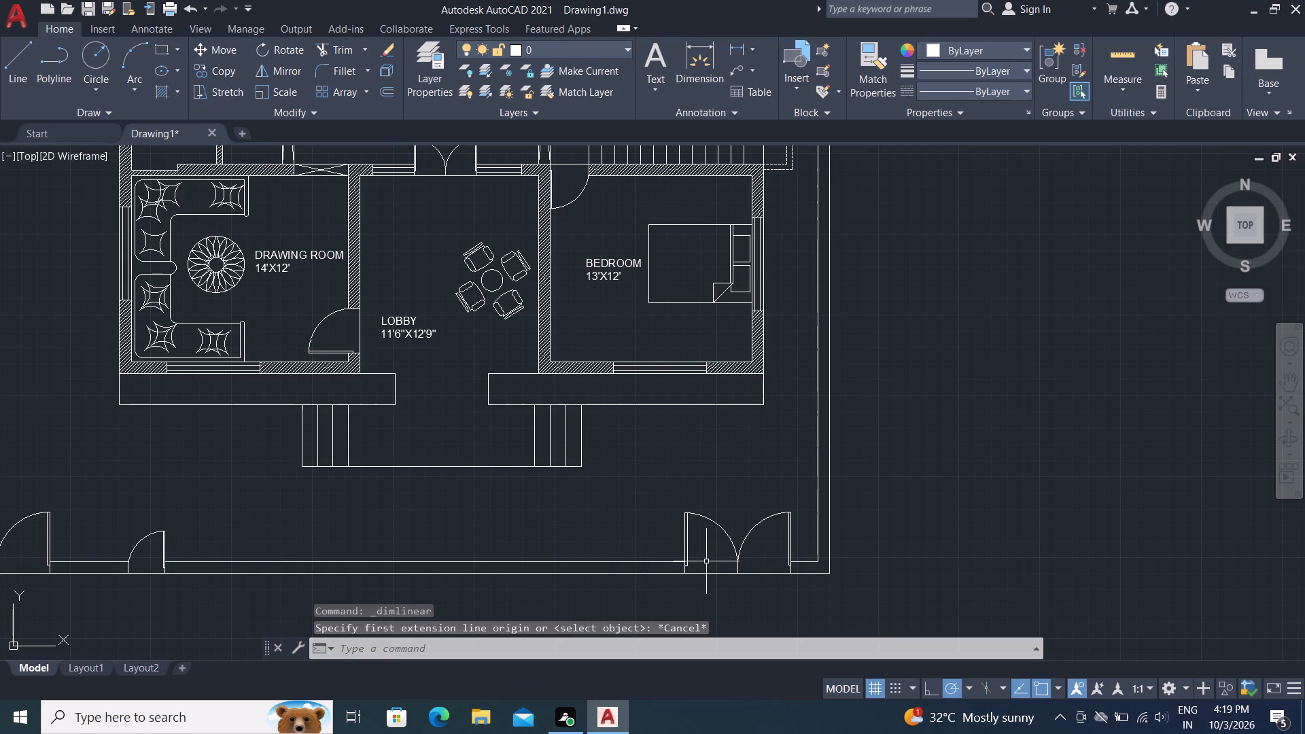
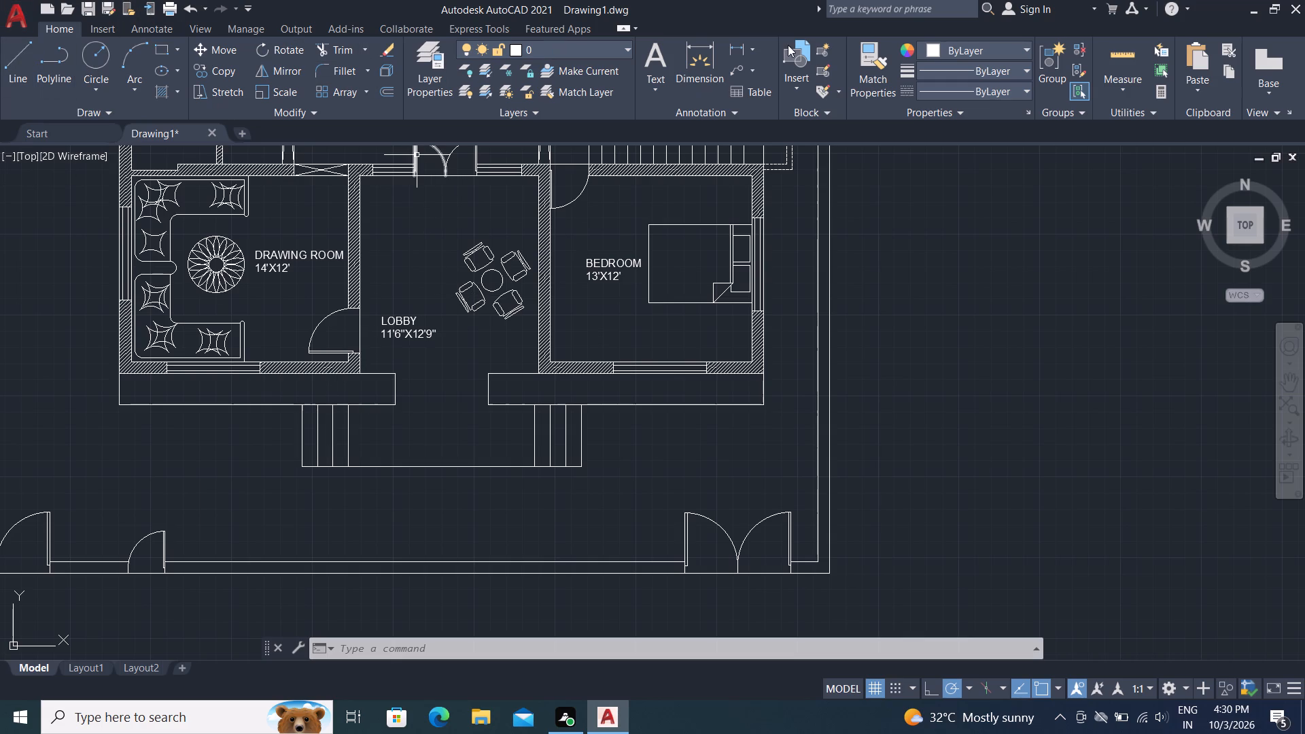
Add a horizontal linear dimension from the 13'X12' bedroom's southeast outer corner to the east boundary wall's inner face, placed beside the bedroom.
click(733, 42)
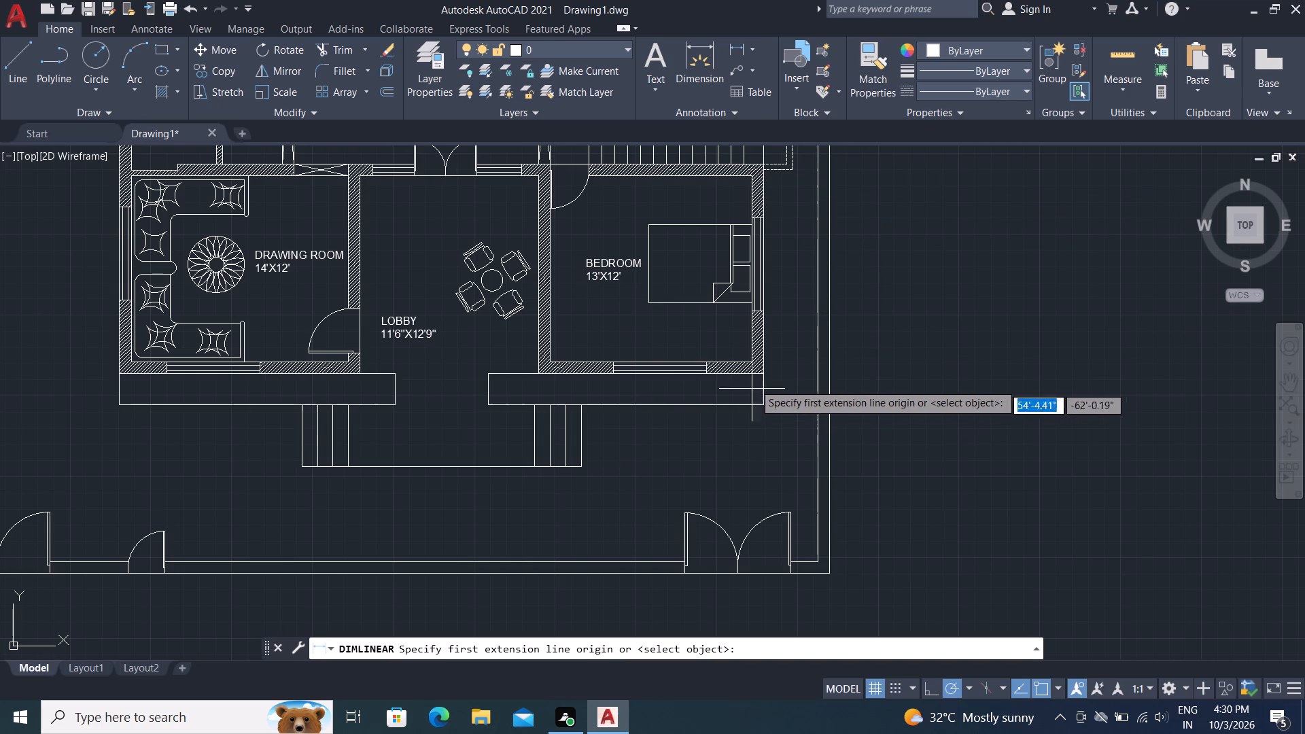
click(761, 372)
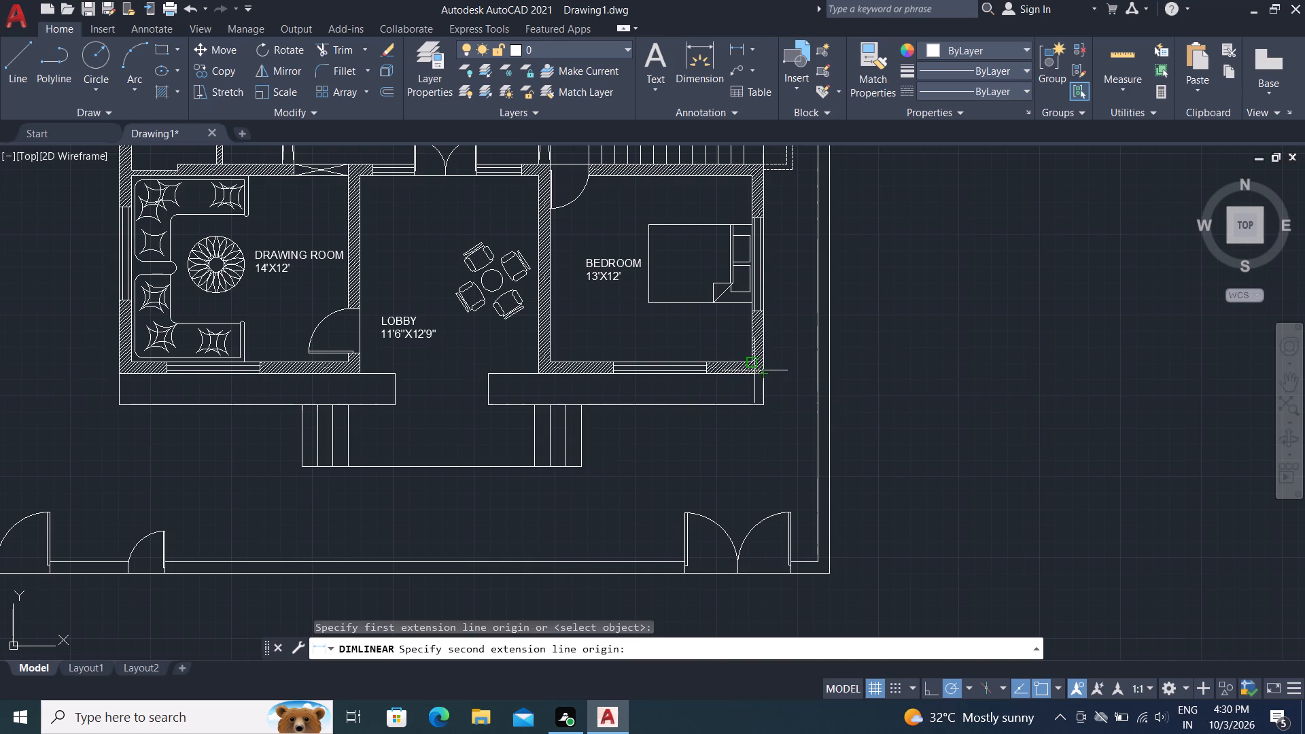
click(814, 371)
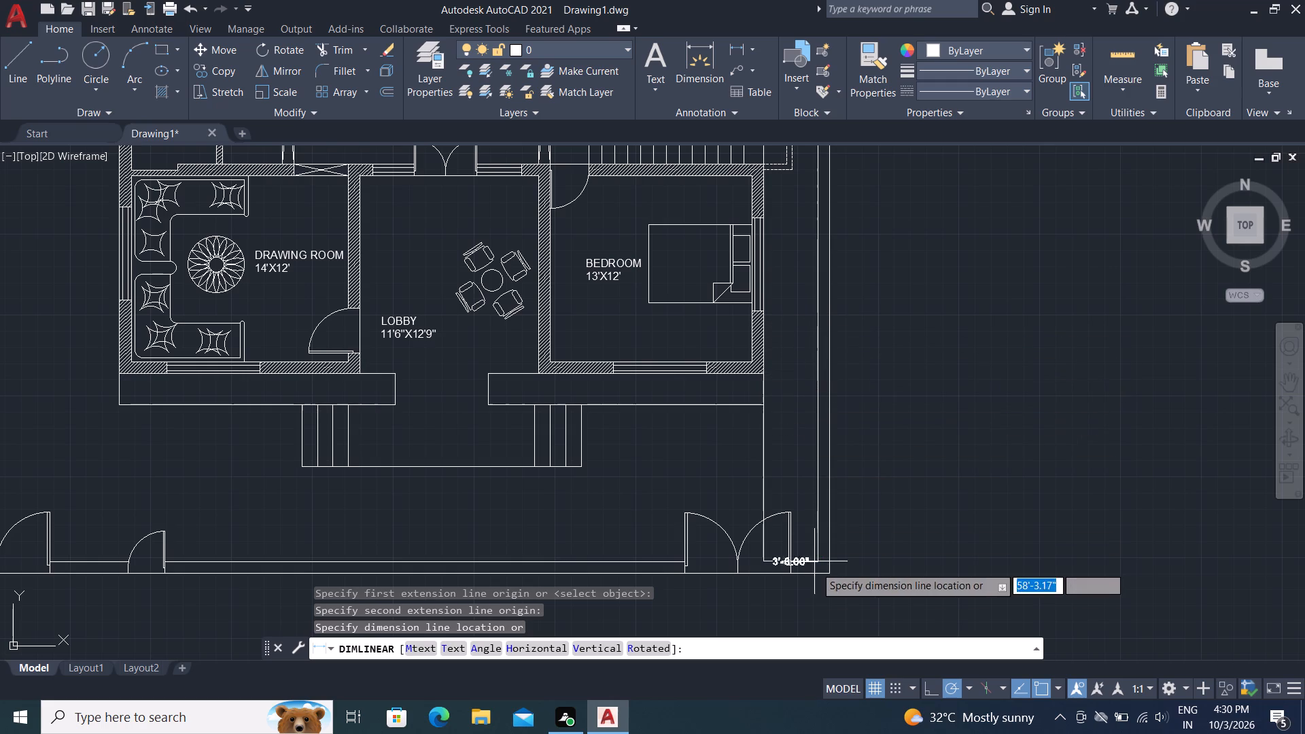
scroll(820, 563, up, 3)
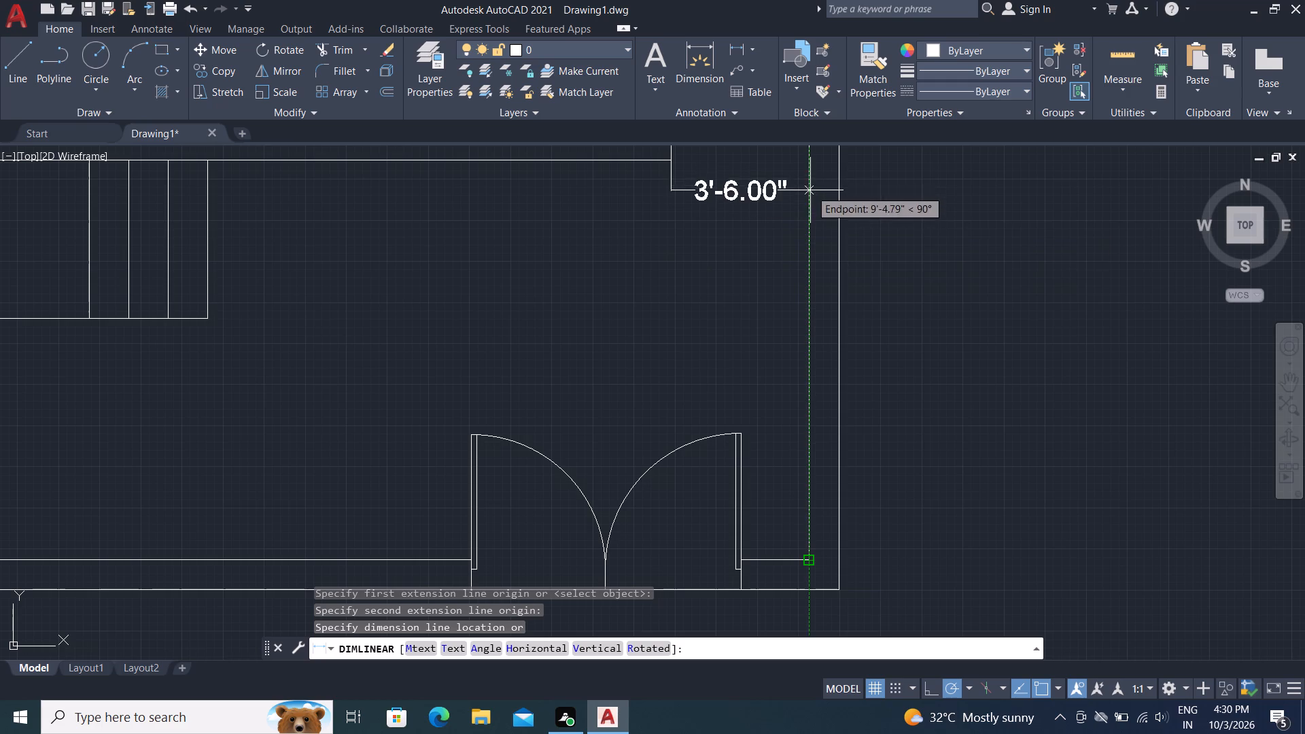
scroll(810, 190, down, 1)
middle_drag(810, 190, 862, 360)
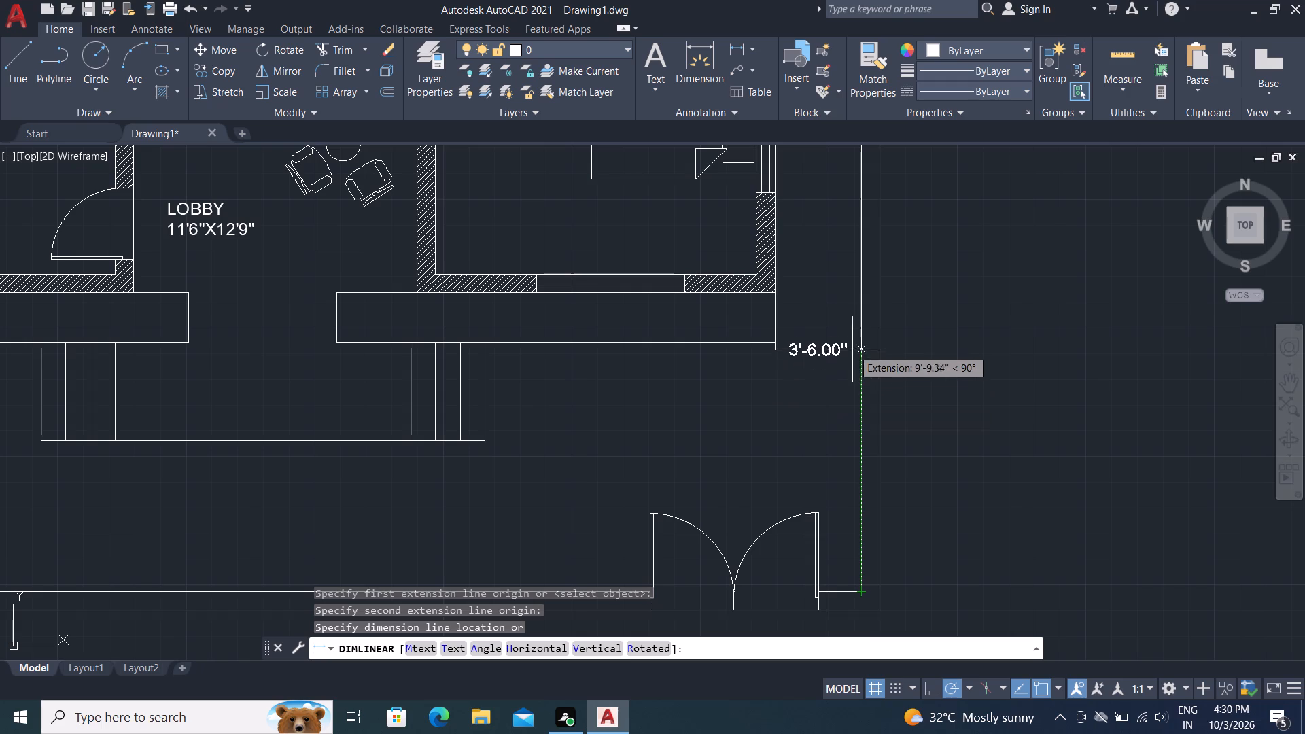
click(858, 207)
Delete the linear dimension overlapping the dashed outline beside the staircase, between the house and the east boundary wall.
scroll(820, 281, down, 2)
middle_drag(816, 273, 863, 418)
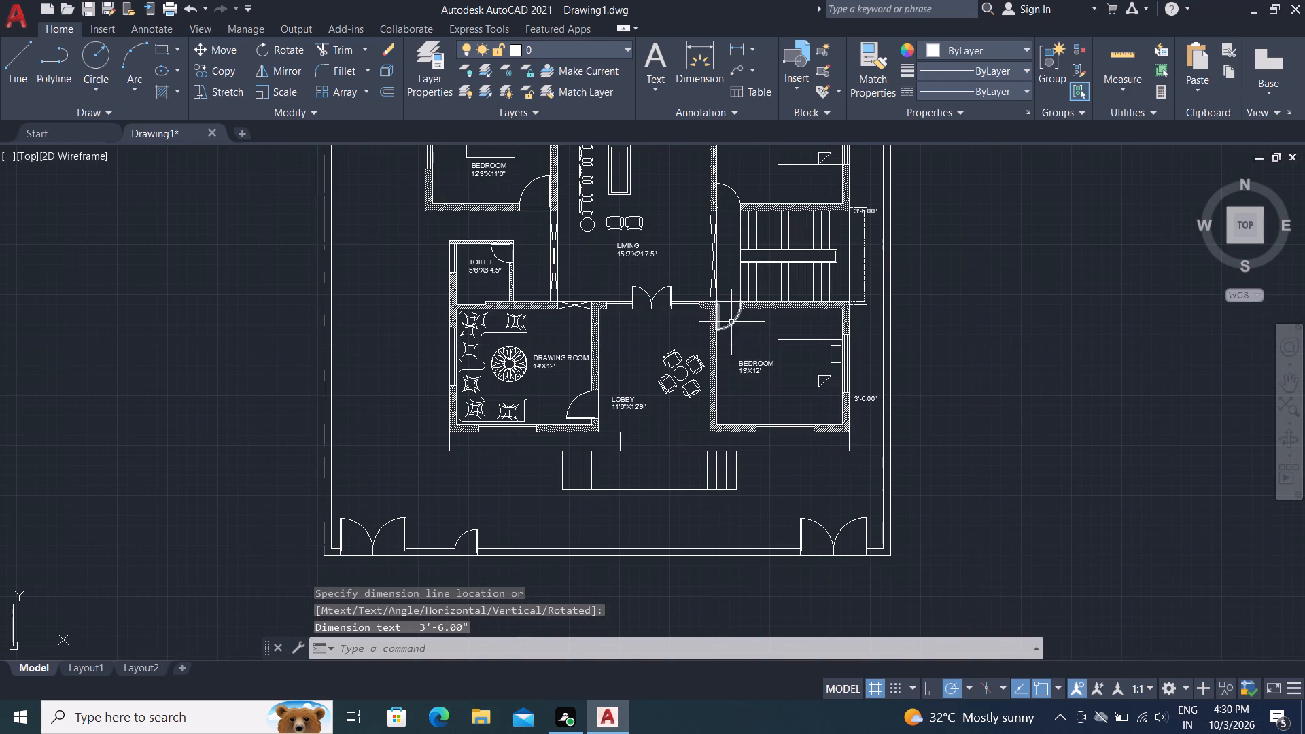
scroll(873, 174, up, 4)
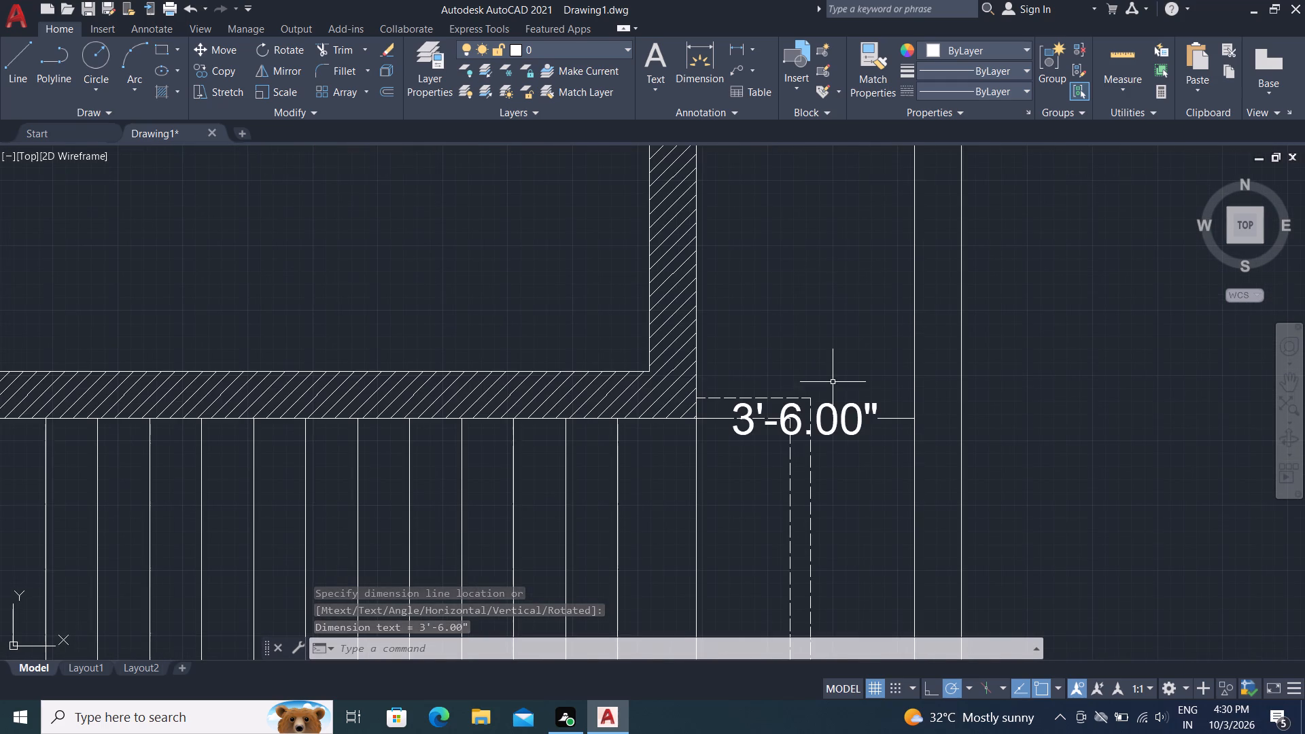
click(839, 413)
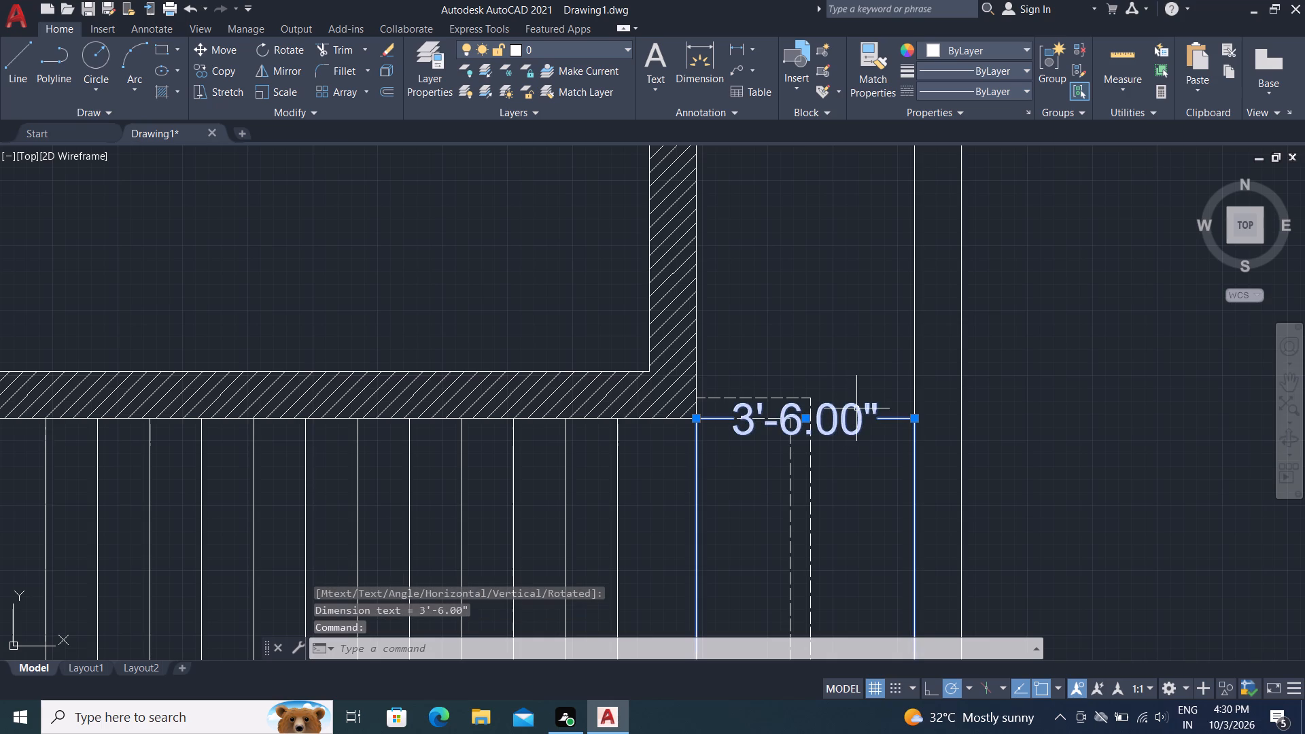
key(Delete)
Add a horizontal linear dimension along the full length of the strip outside the 13'X12' bedroom's south wall, placed inside the strip.
scroll(866, 447, down, 3)
scroll(841, 392, down, 2)
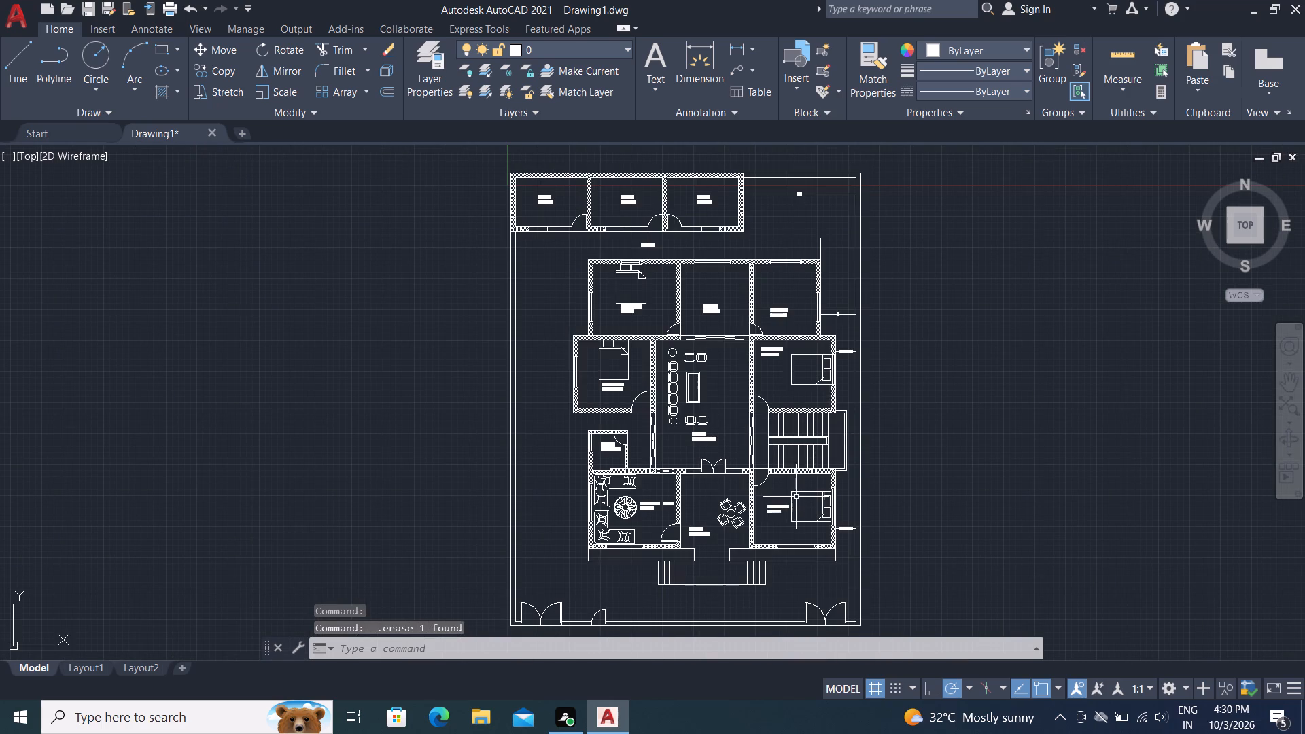
scroll(760, 576, up, 3)
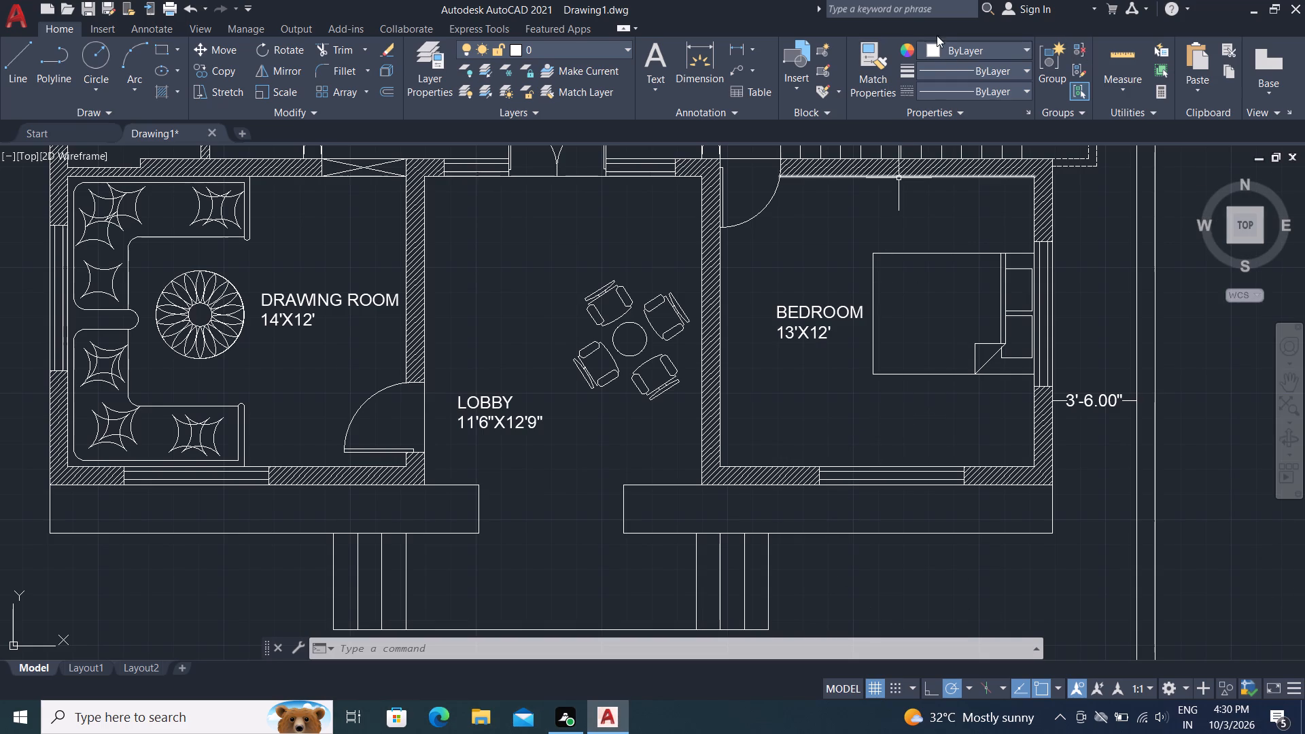
click(737, 42)
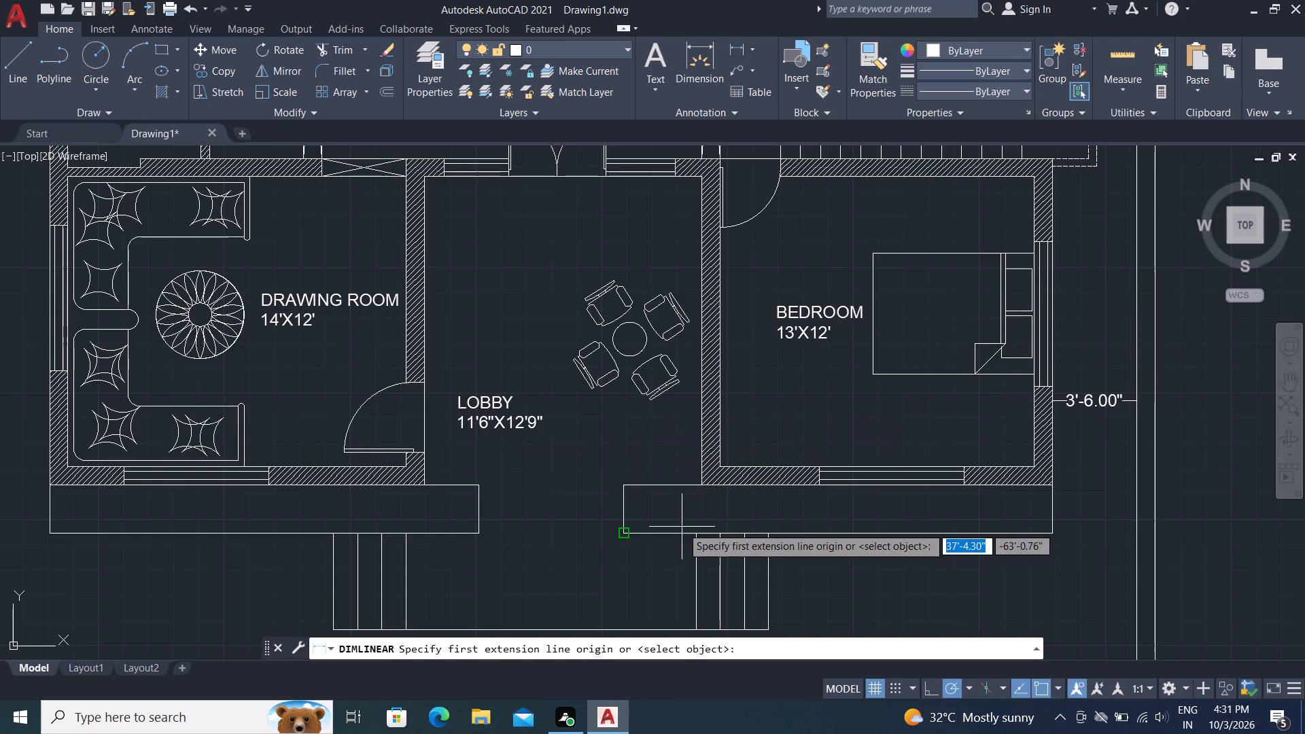
click(626, 485)
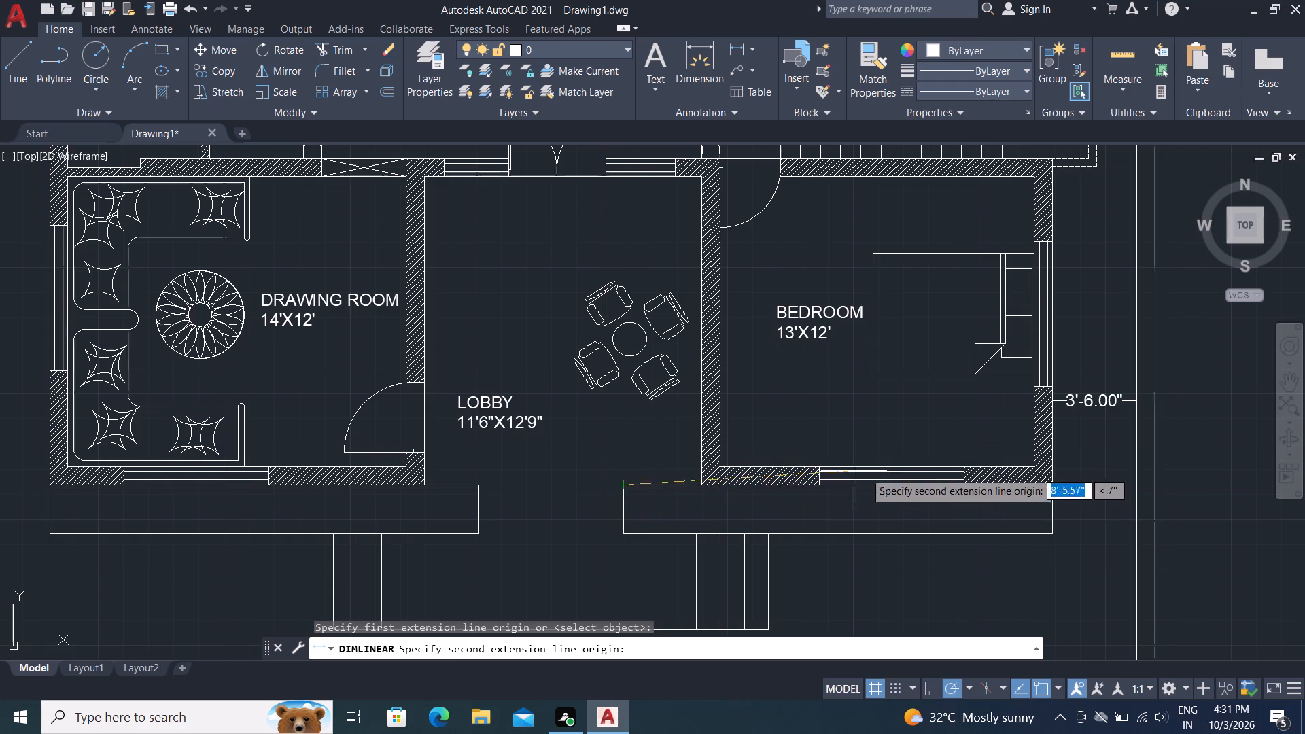
click(1052, 483)
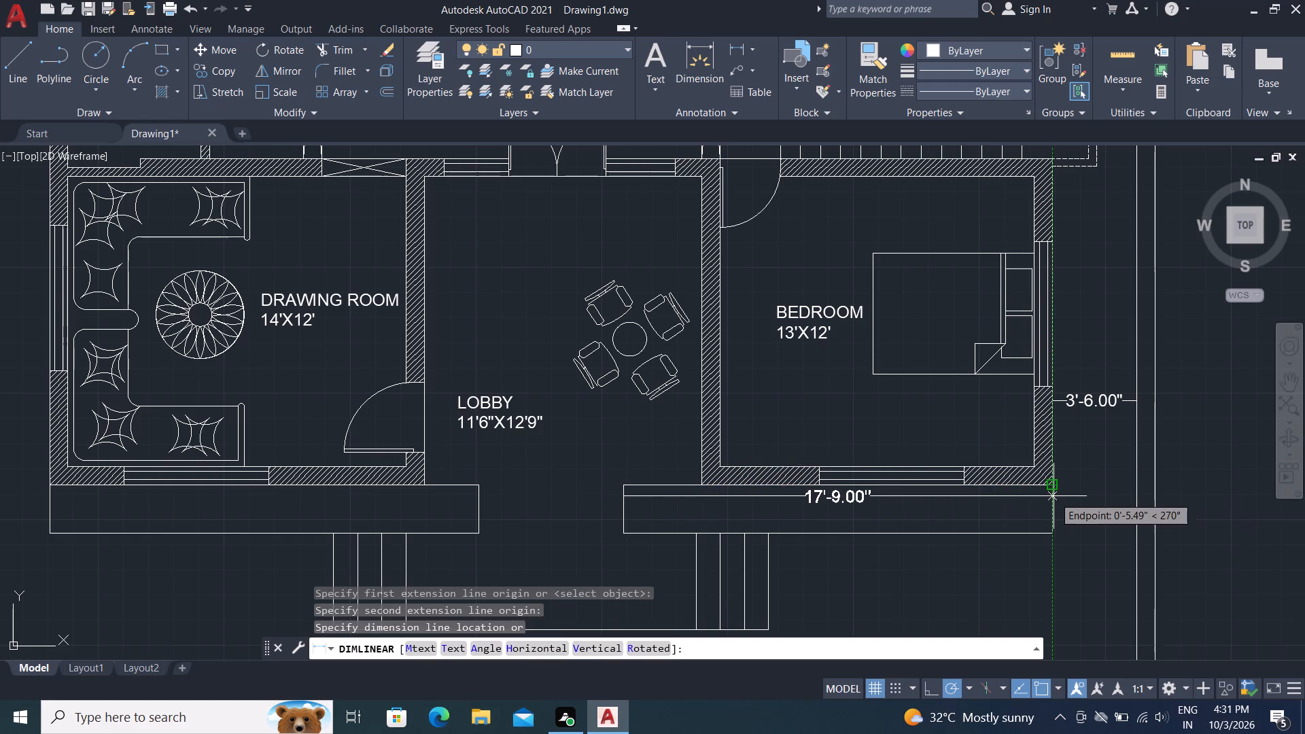
click(1053, 505)
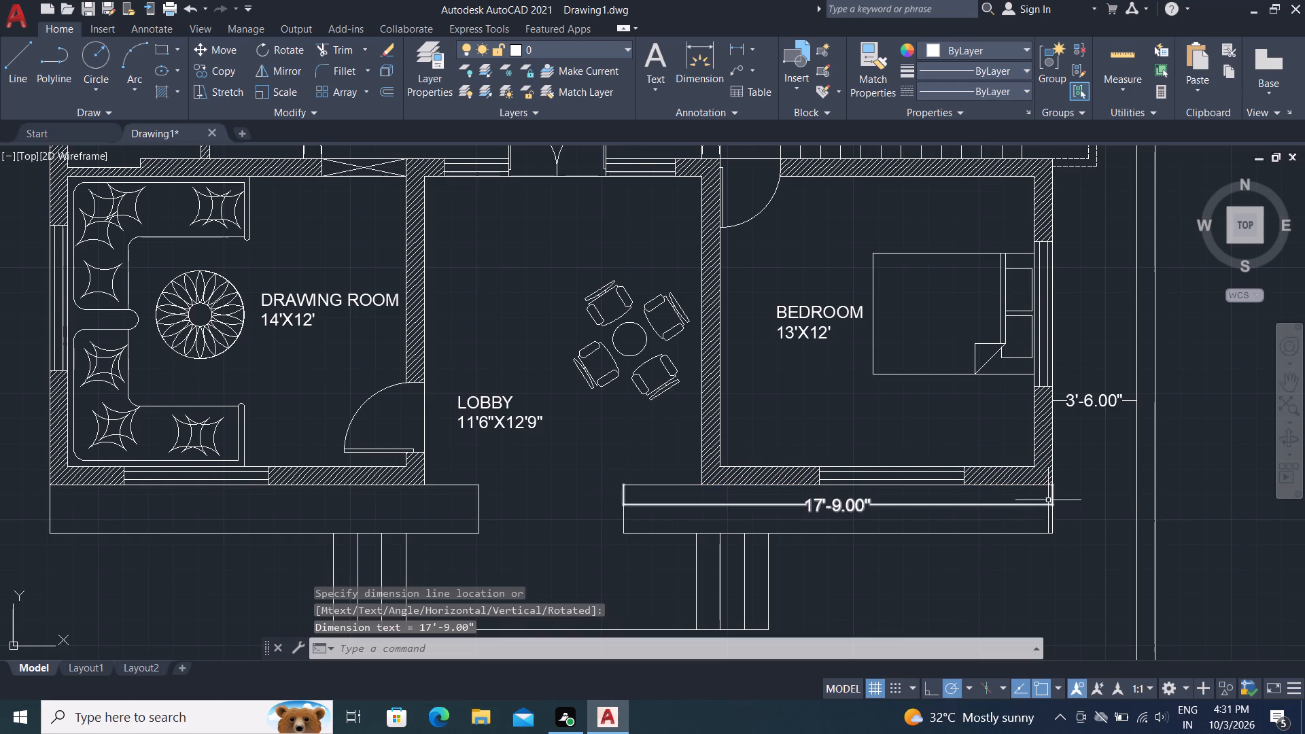
Add a horizontal linear dimension across the lobby opening between the two front strips, aligned with the east strip's dimension.
click(736, 46)
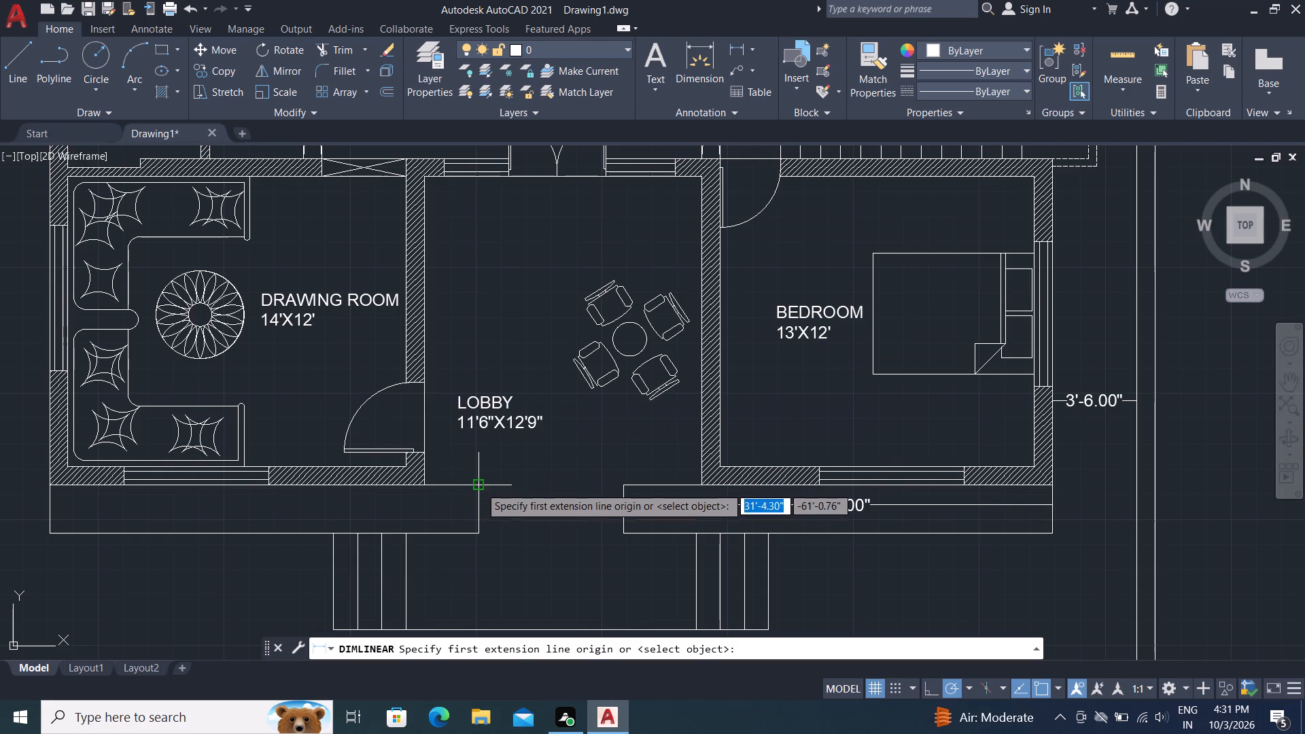
click(479, 507)
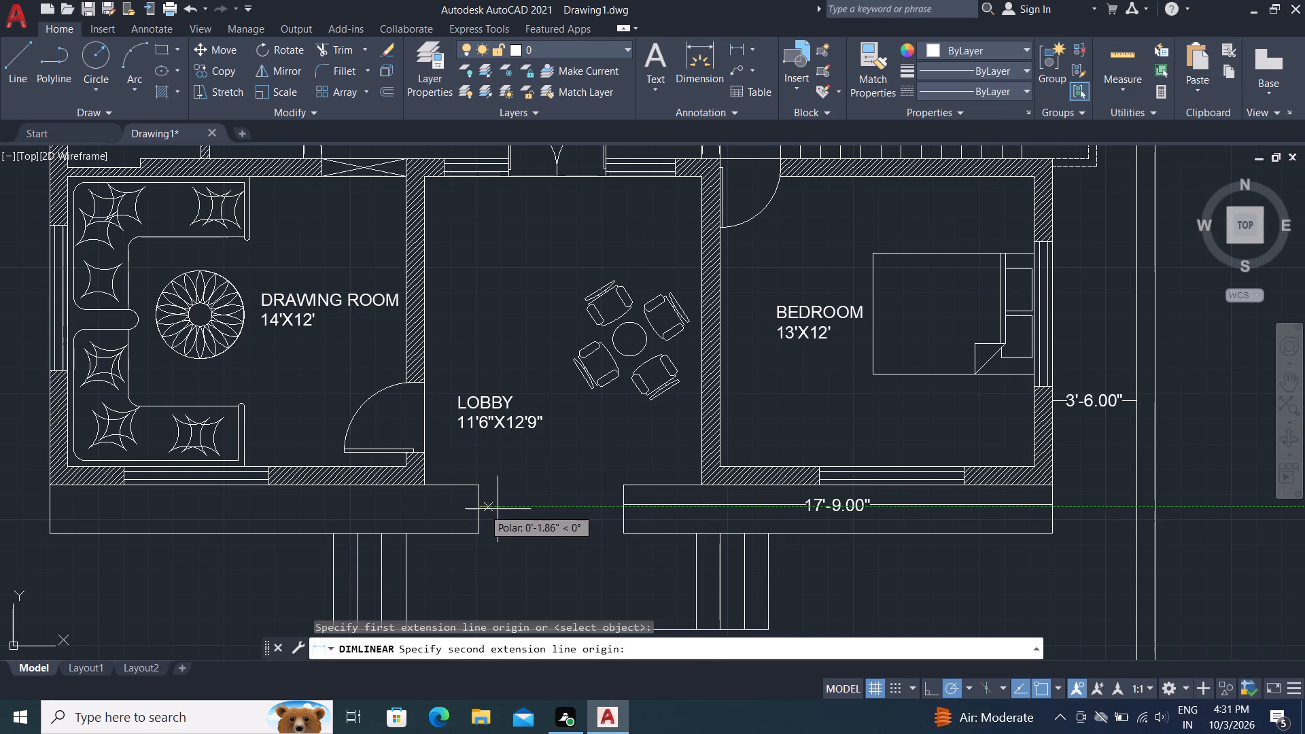
click(621, 508)
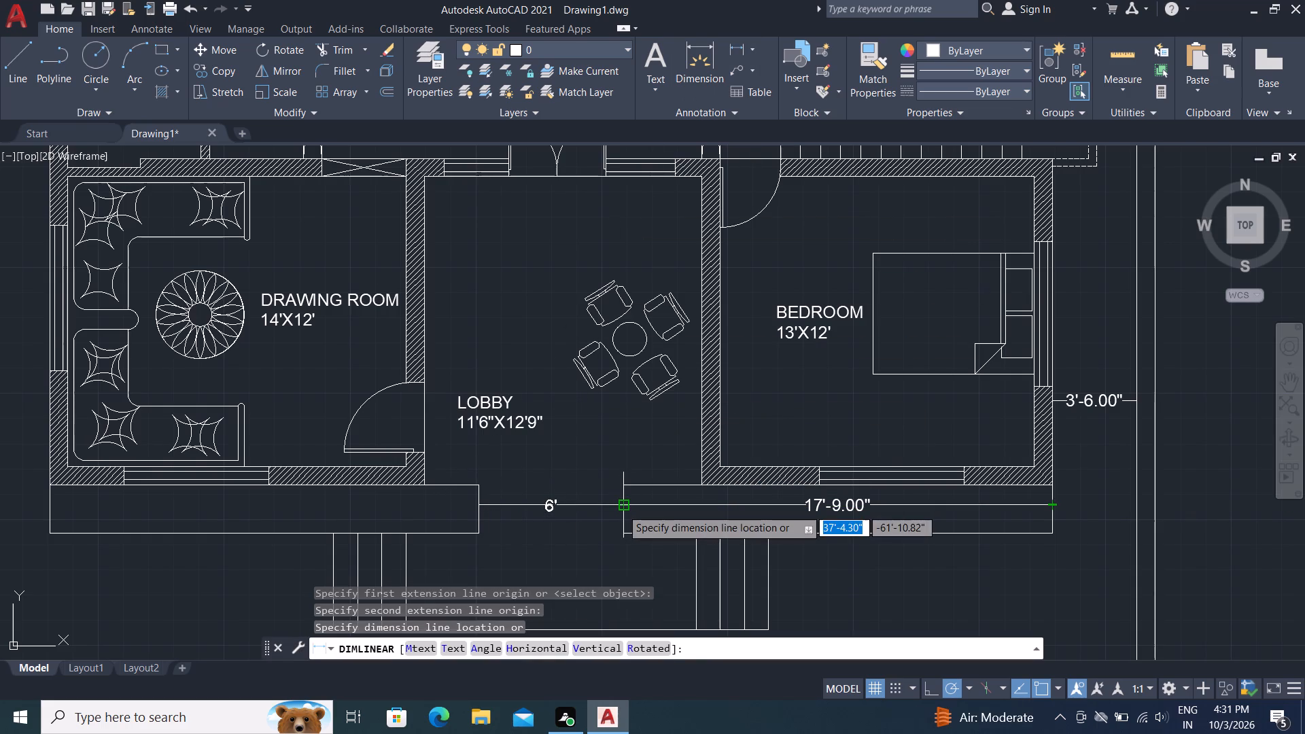
click(621, 508)
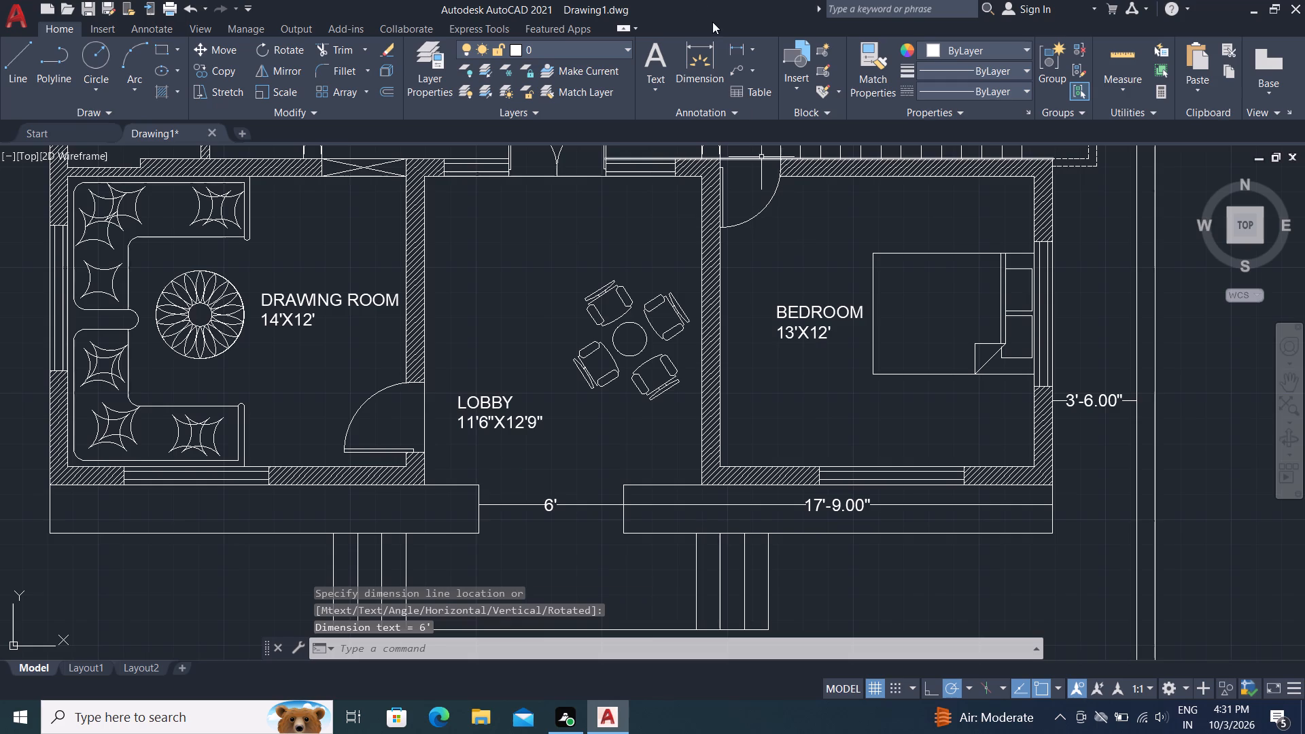
Add a horizontal linear dimension along the full length of the strip outside the drawing room's south wall, aligned with the opening's dimension.
click(731, 43)
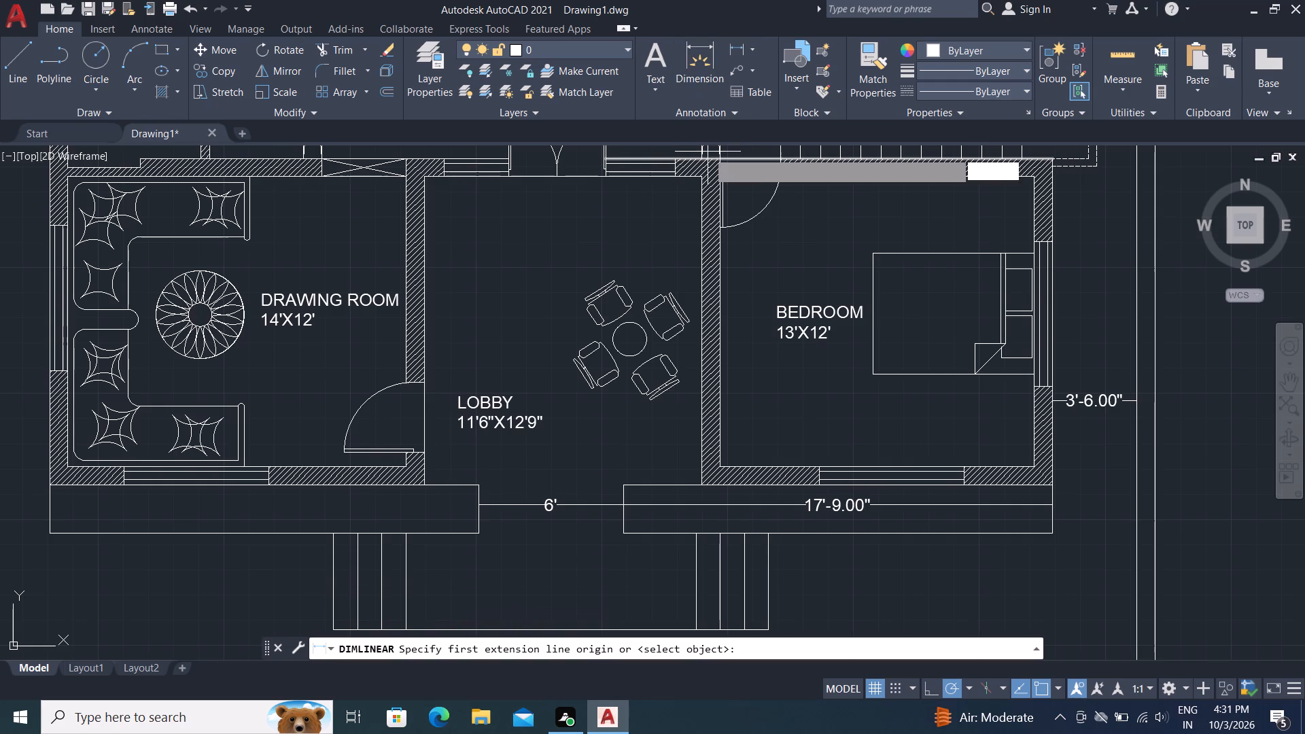
click(50, 488)
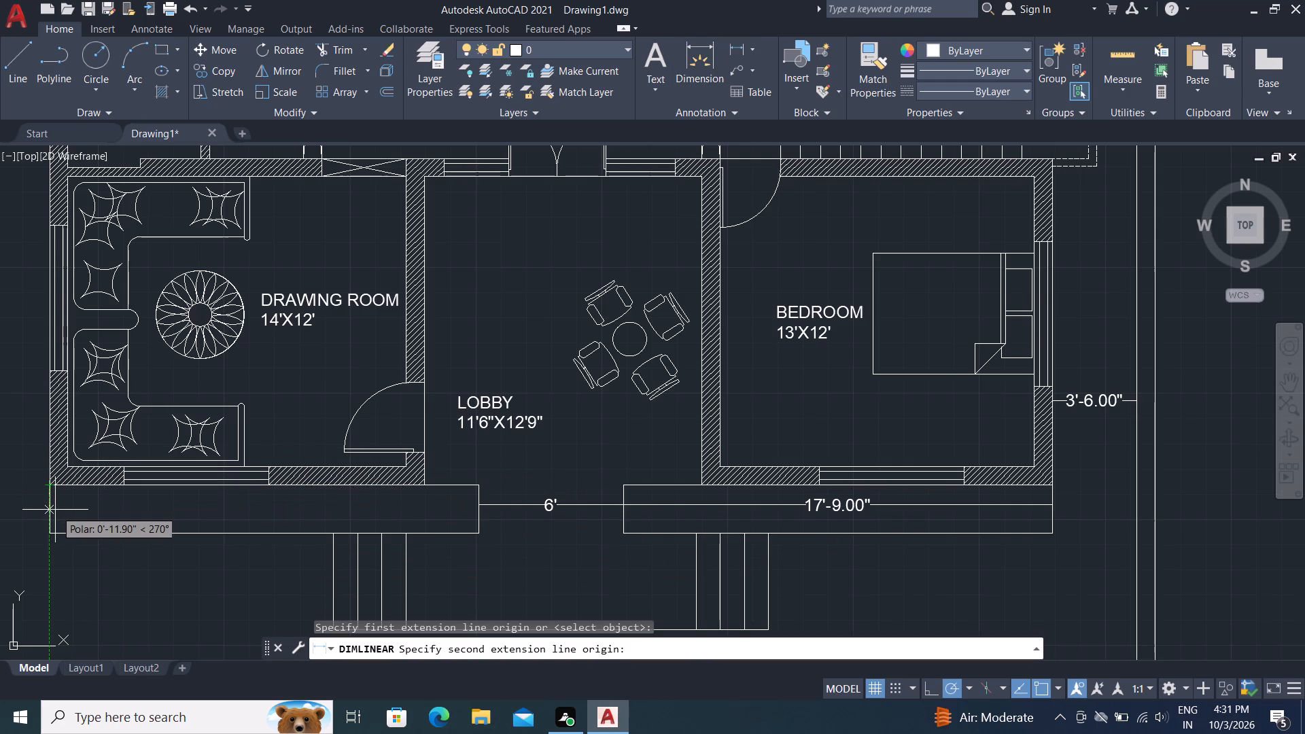
click(478, 488)
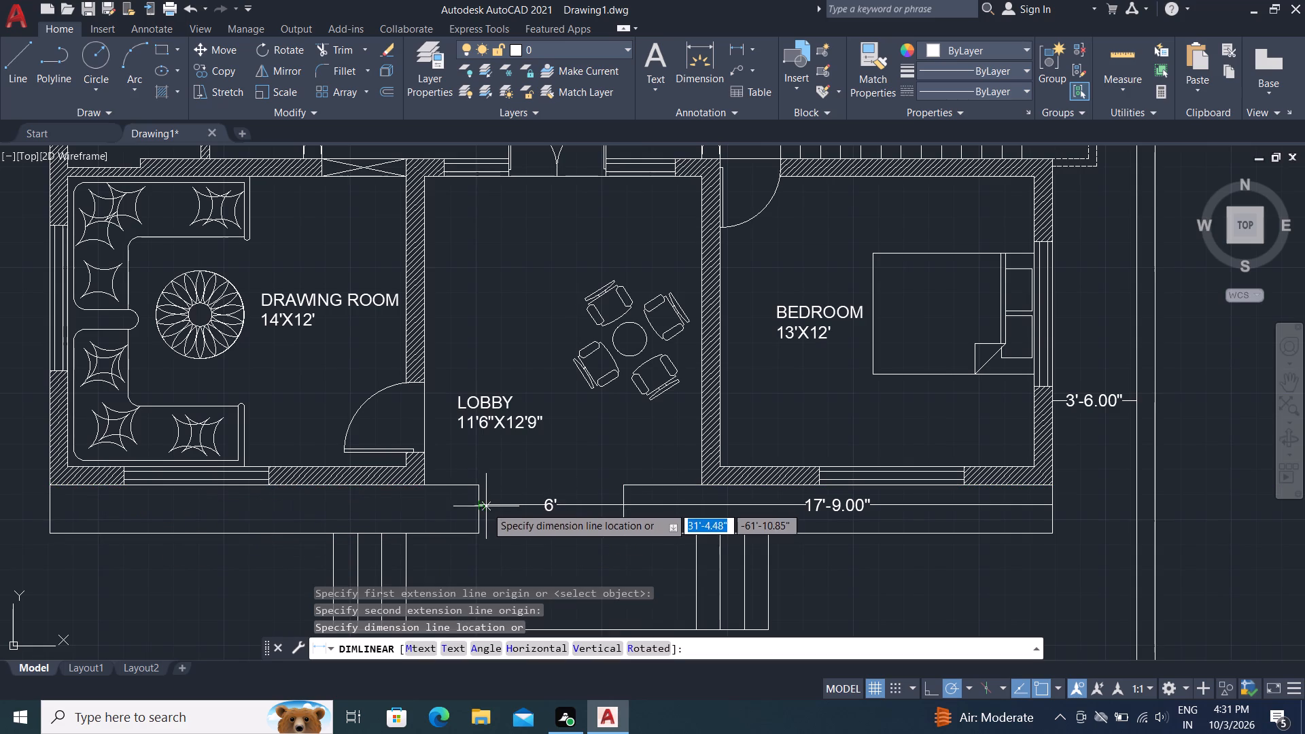
click(482, 506)
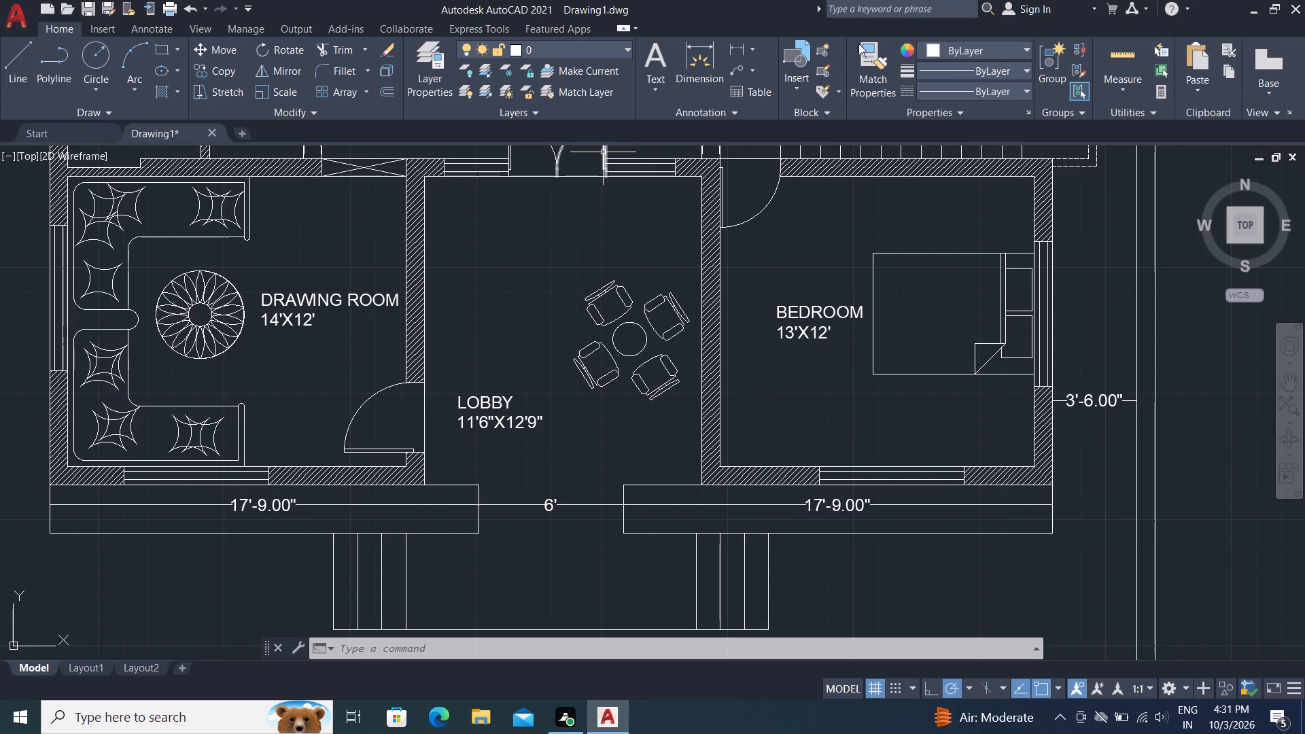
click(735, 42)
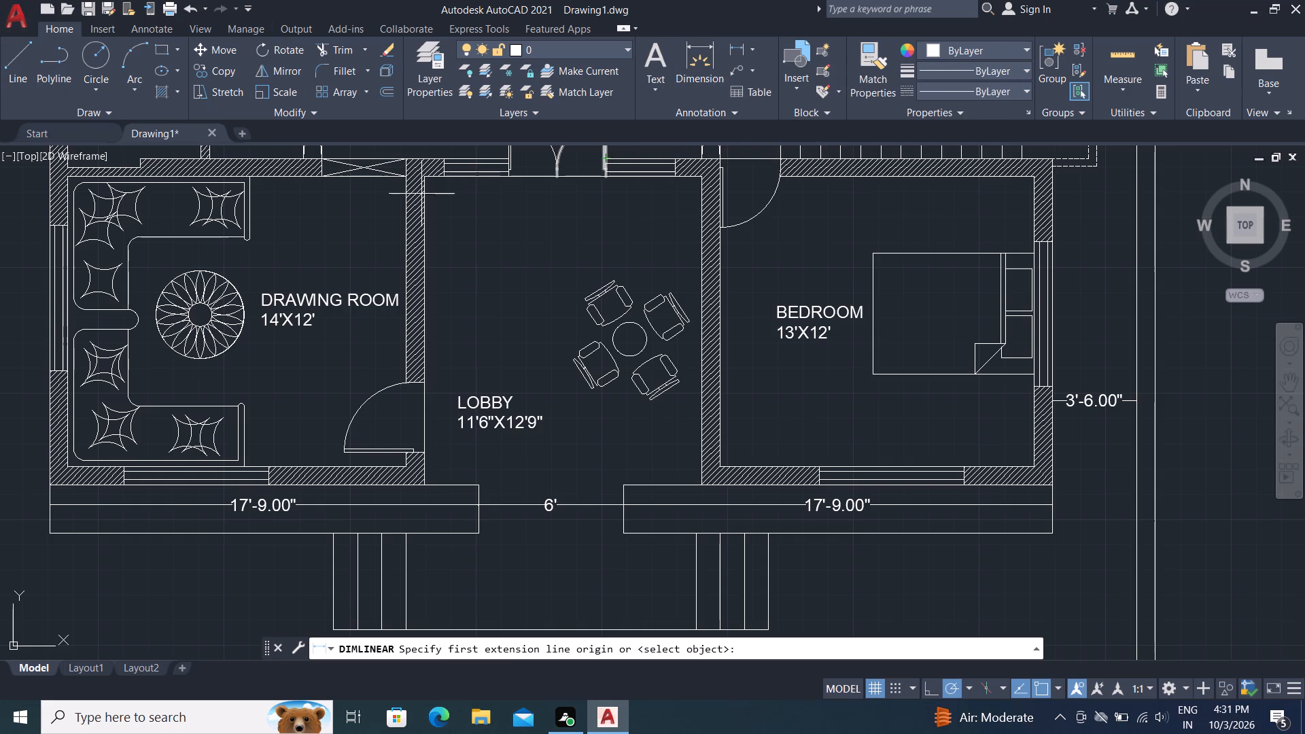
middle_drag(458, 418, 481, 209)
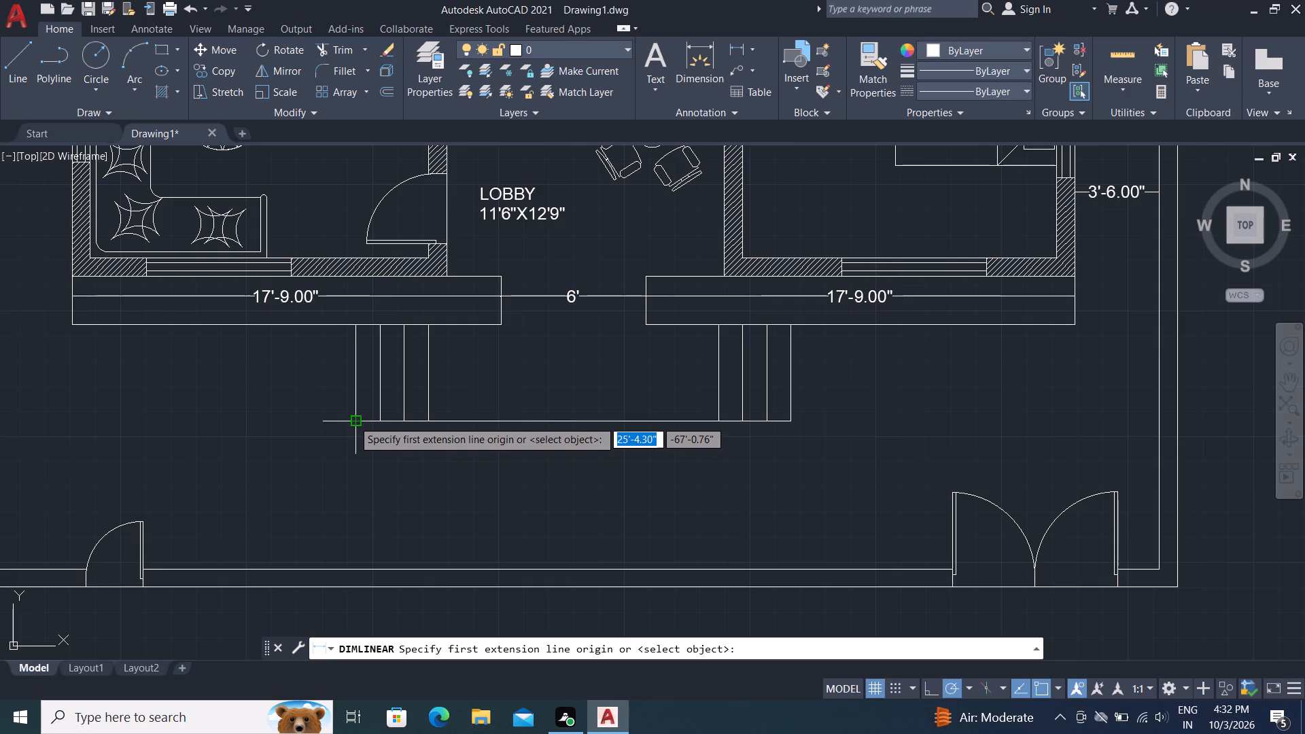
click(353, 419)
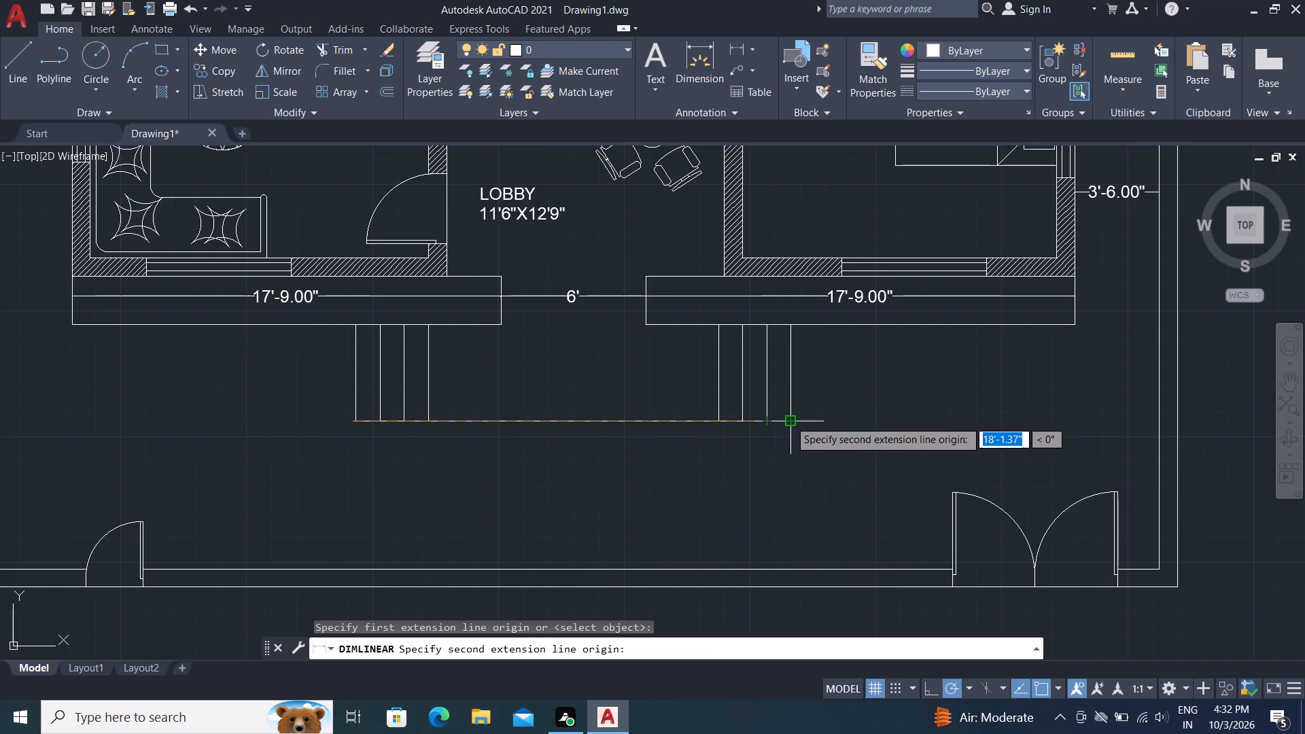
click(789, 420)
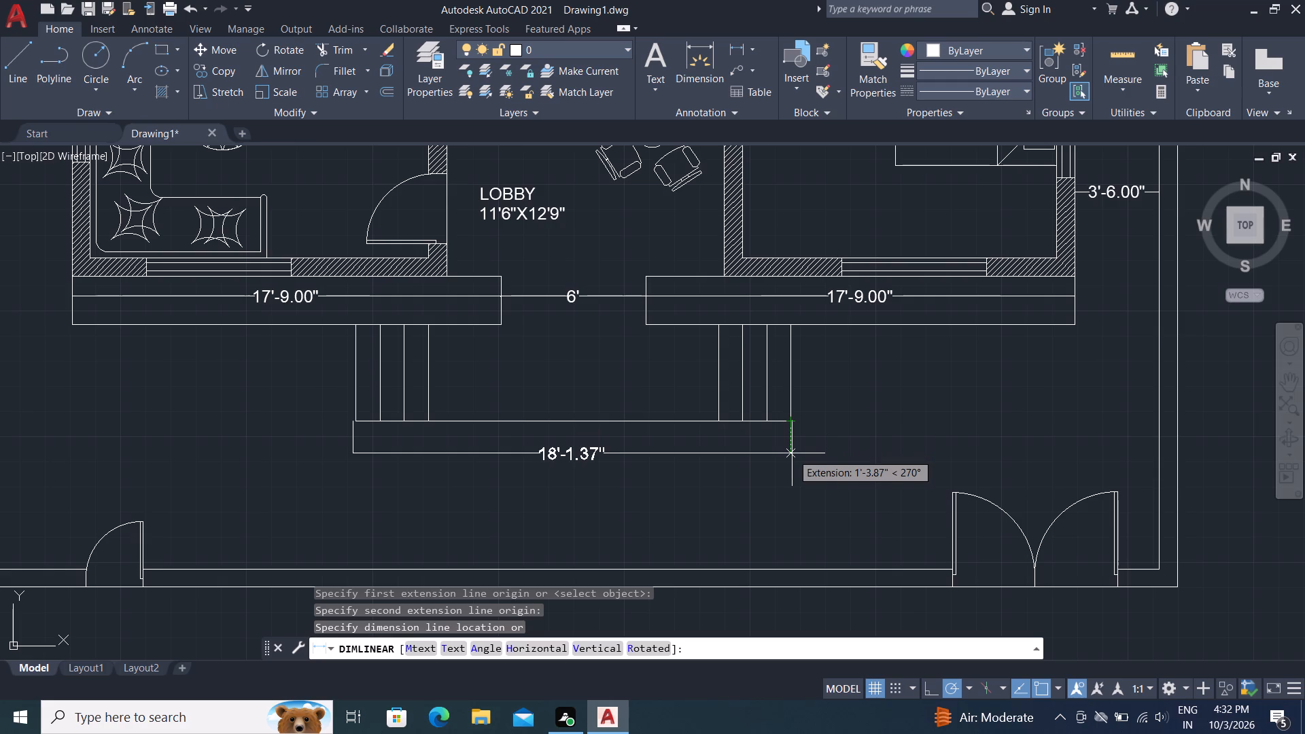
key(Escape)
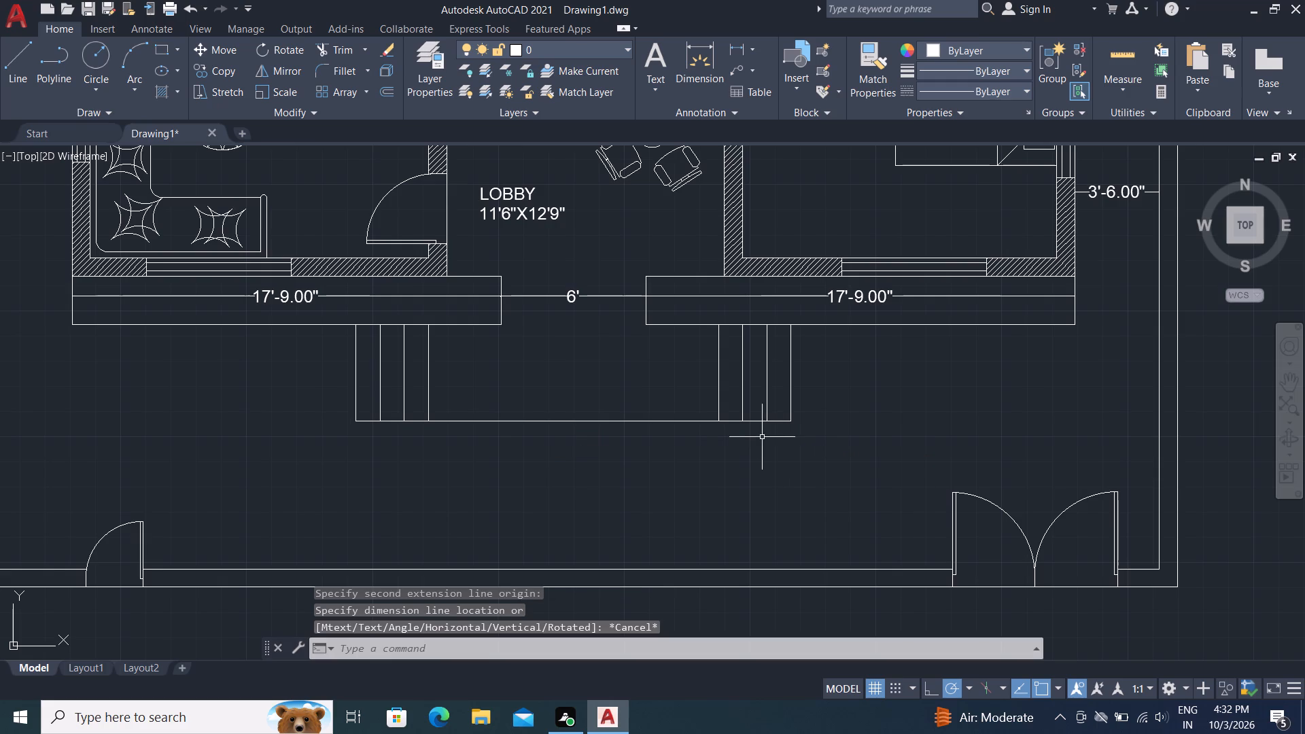
Add a linear dimension to the entrance platform's front edge by selecting the line as the object, placed just south of it.
key(space)
right_click(358, 417)
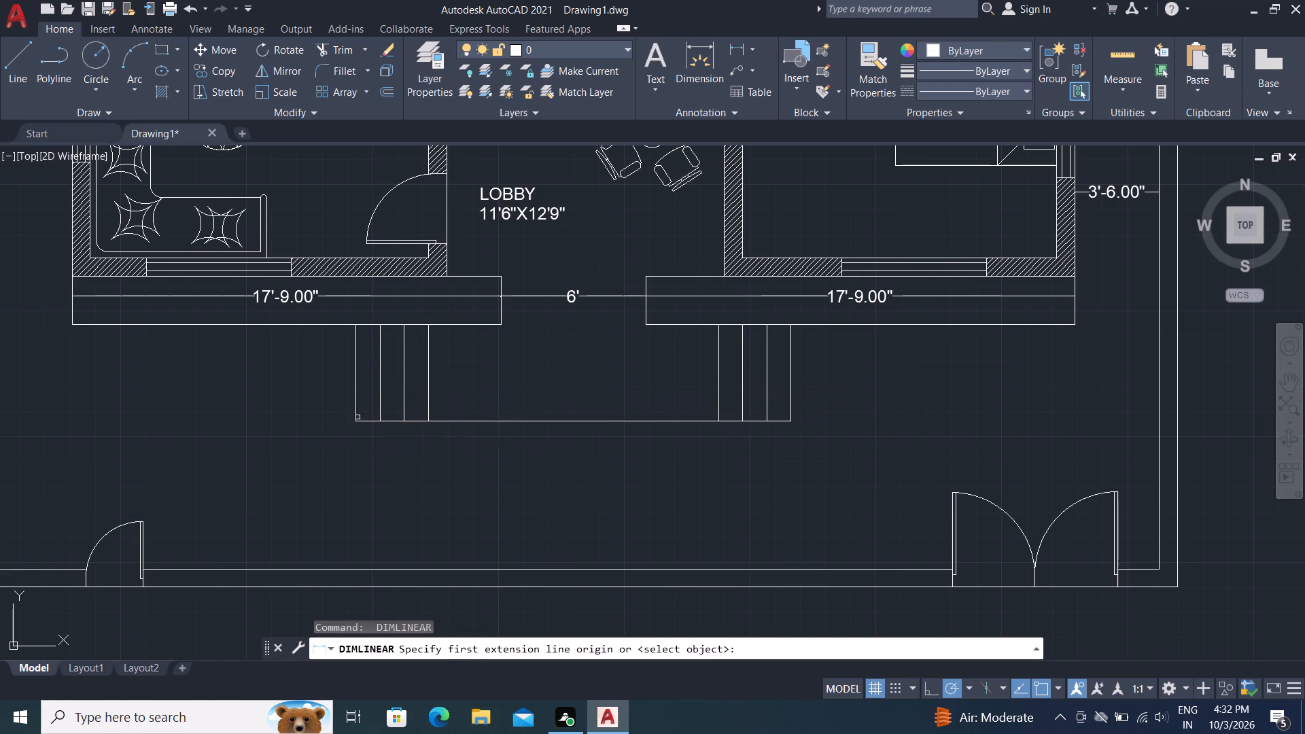
click(362, 419)
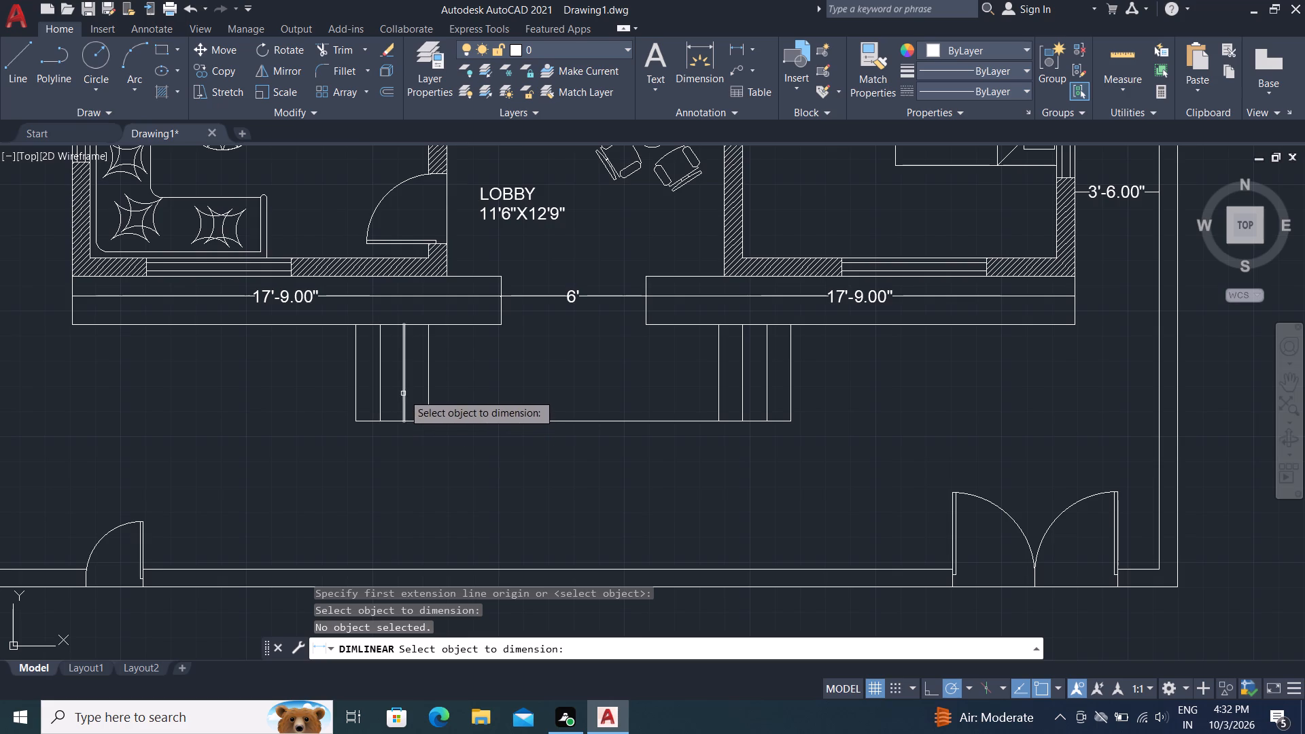
click(366, 420)
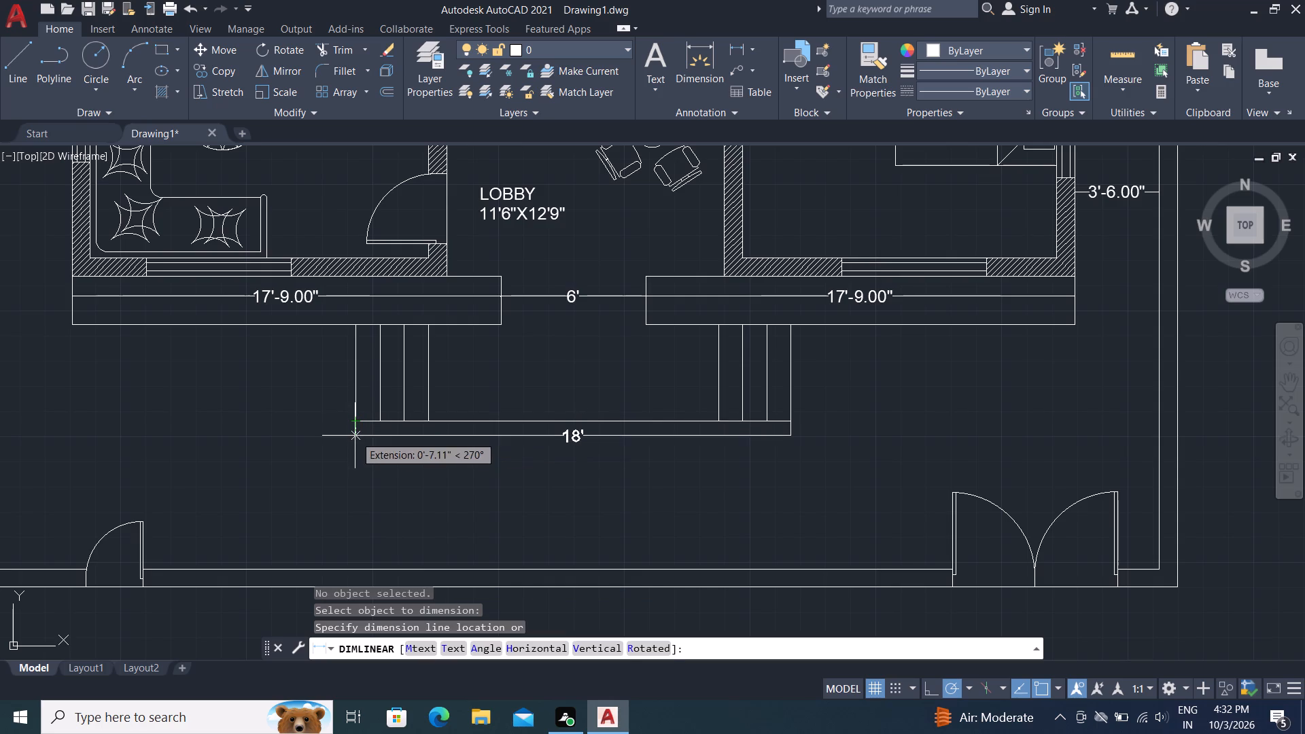
click(355, 447)
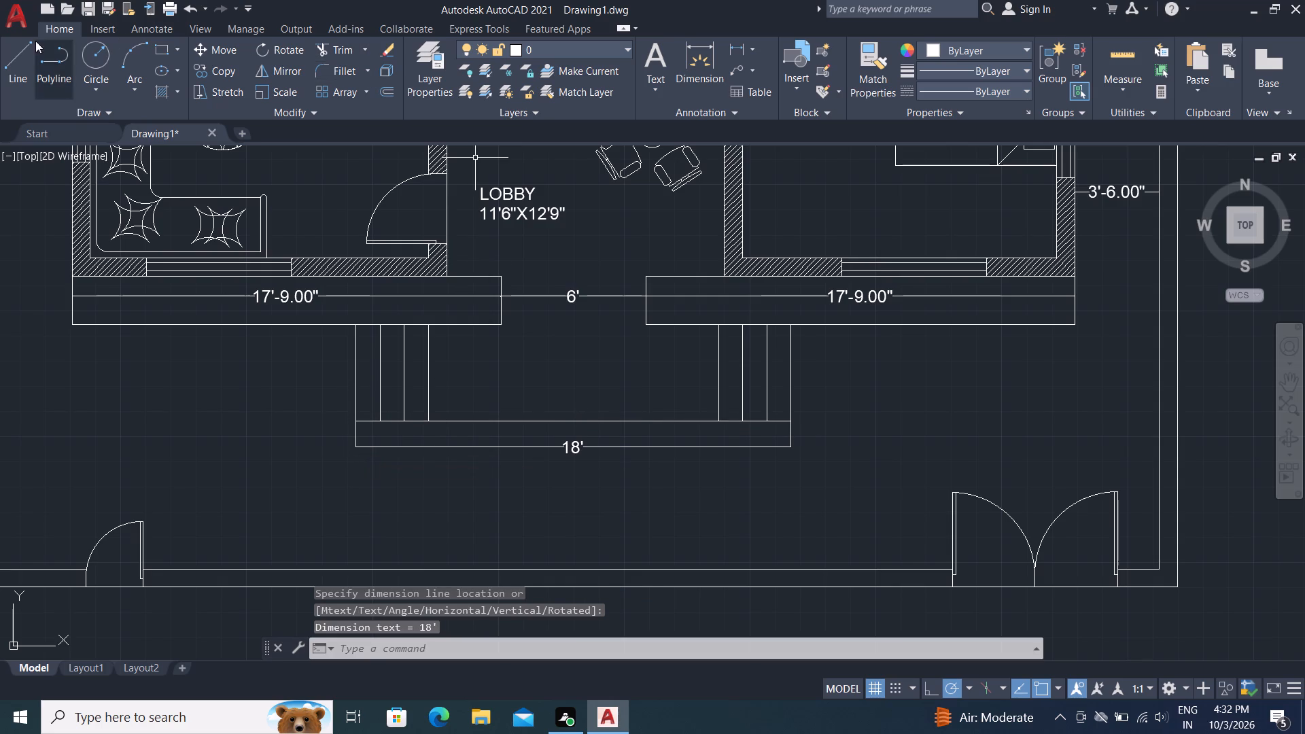
Add a horizontal linear dimension across the innermost tread of the entrance's west steps, placed within the tread.
click(734, 43)
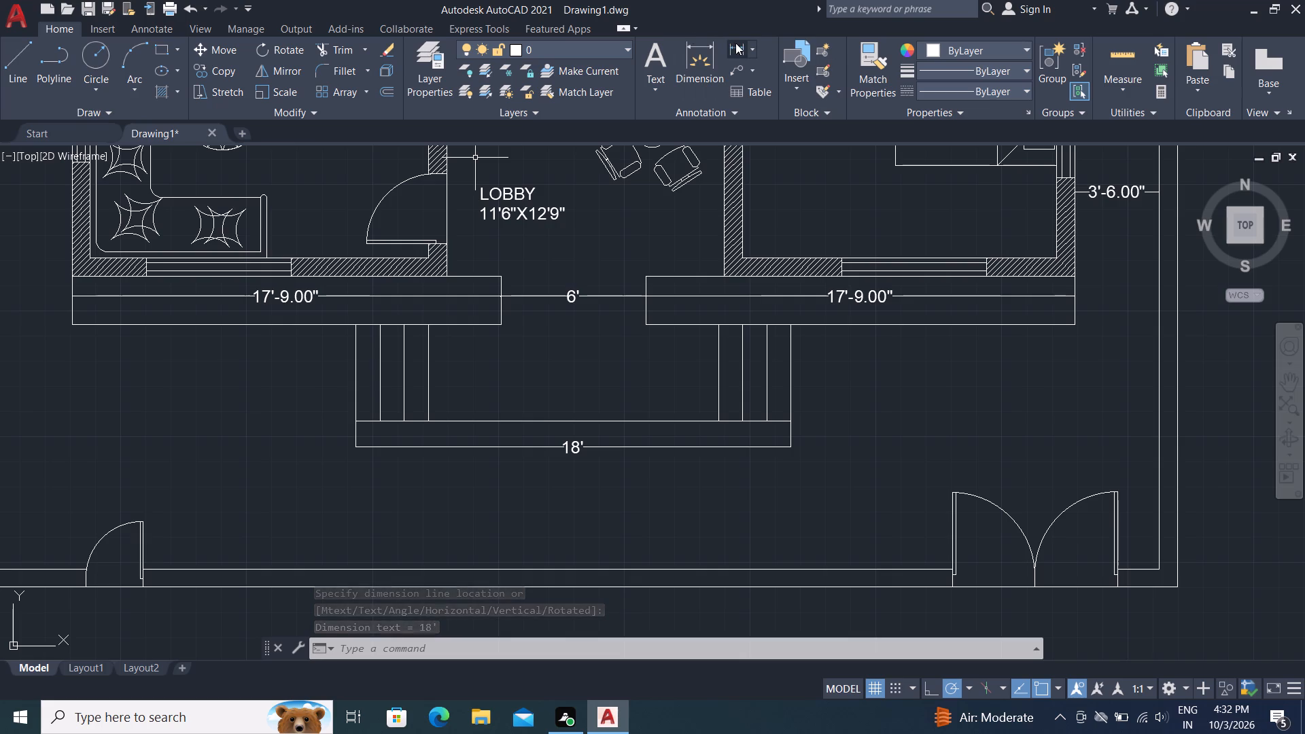
click(402, 326)
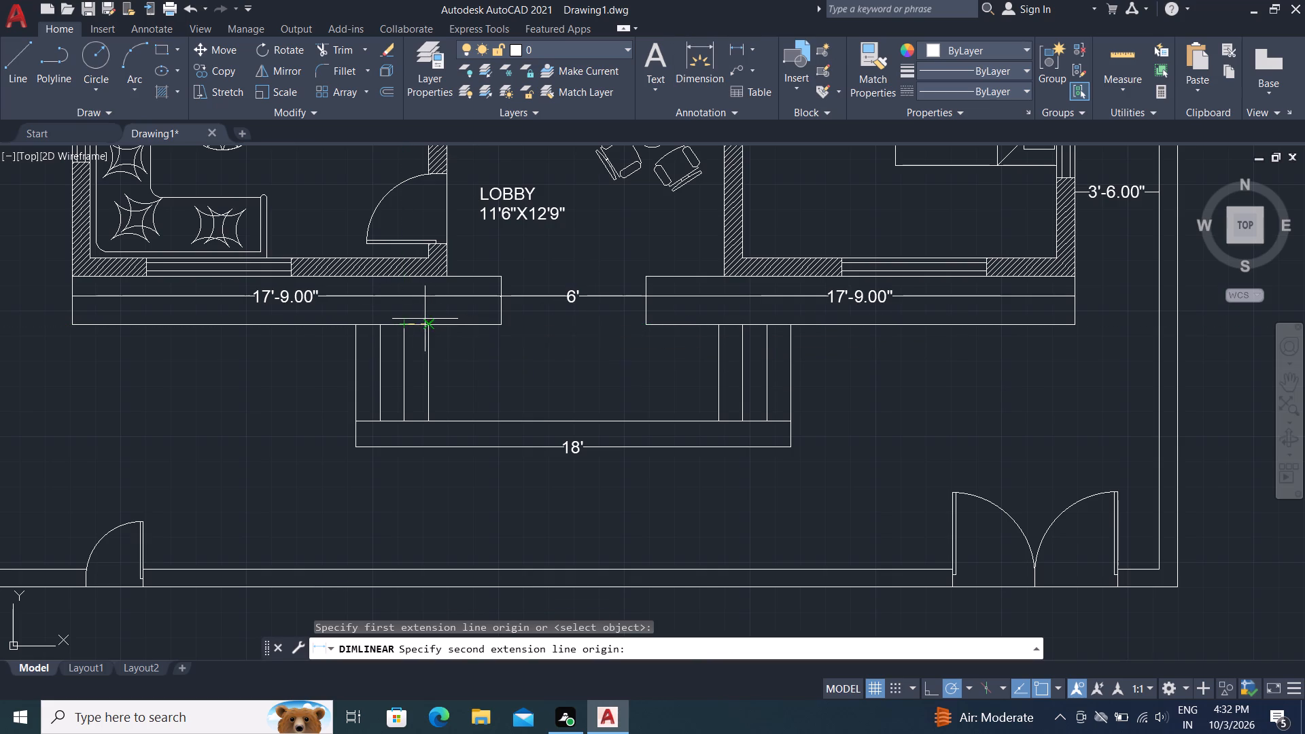
click(424, 321)
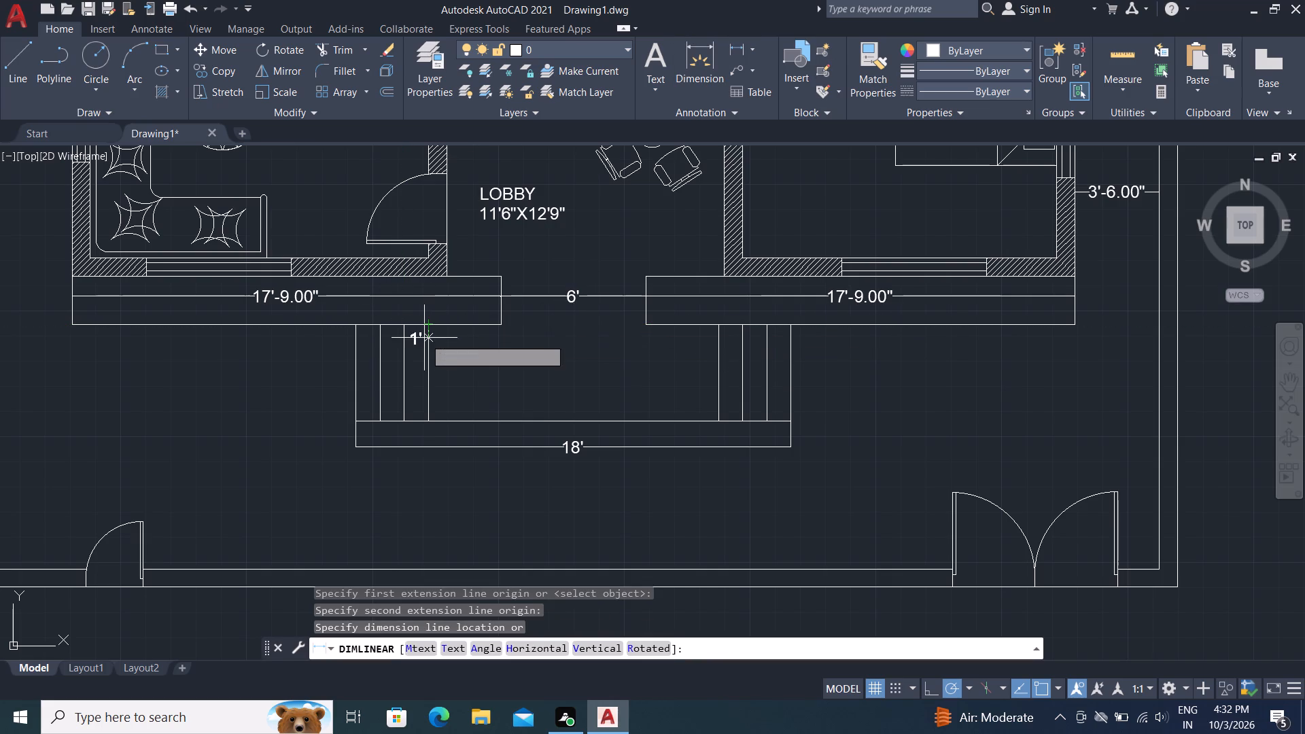
click(423, 370)
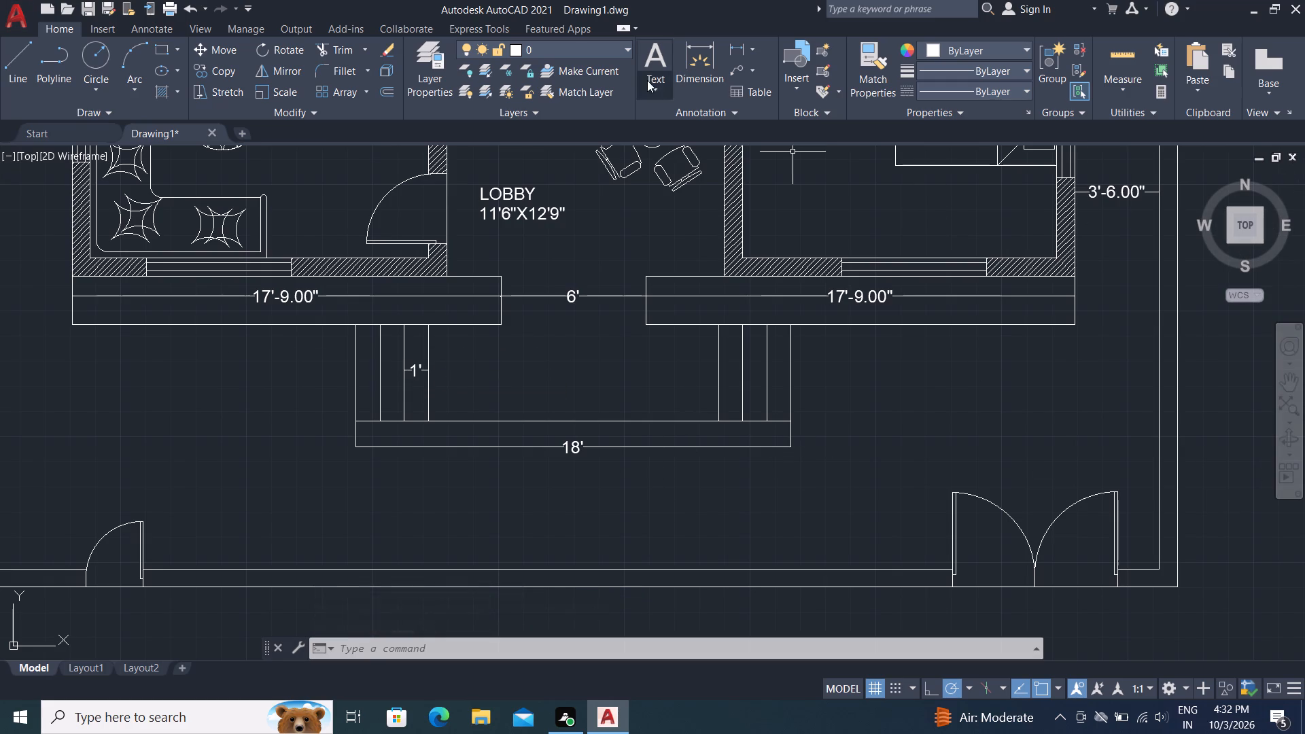
Add a vertical linear dimension from the entrance platform's front edge to the south boundary wall's inner line, placed below the platform's eastern half.
click(737, 48)
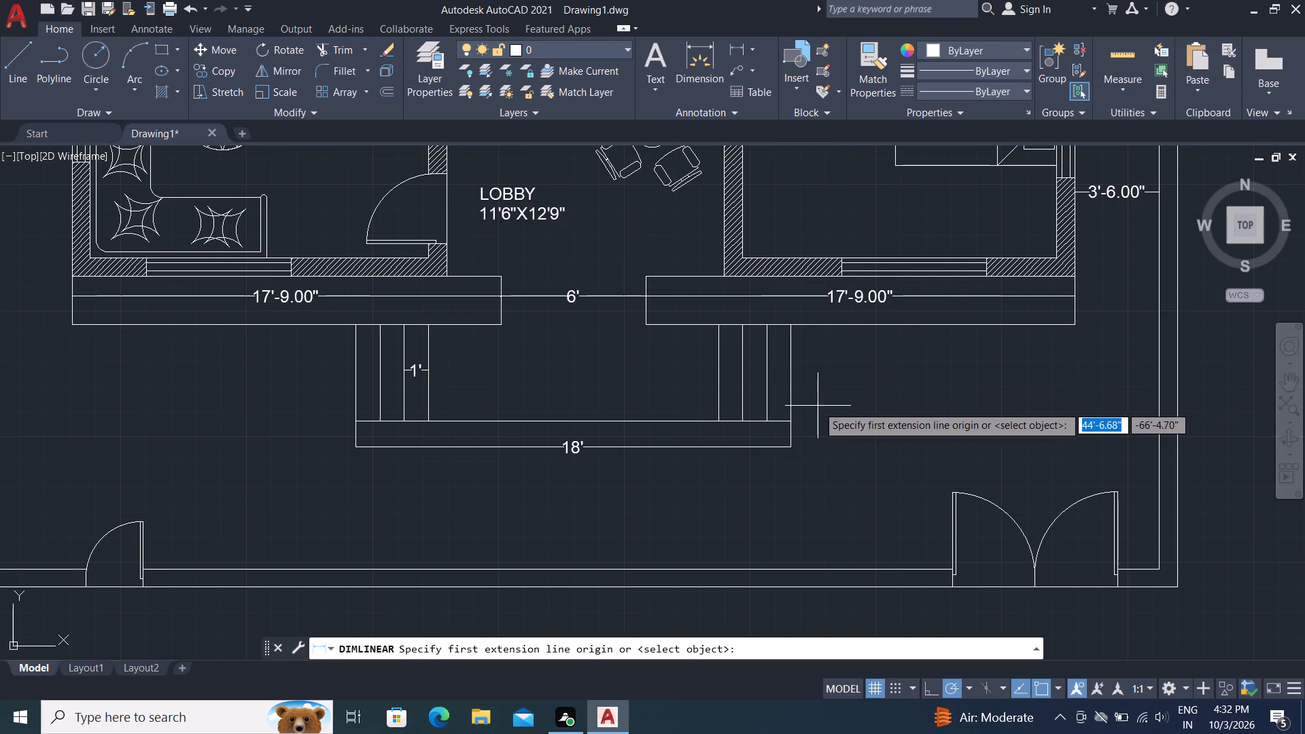
click(790, 422)
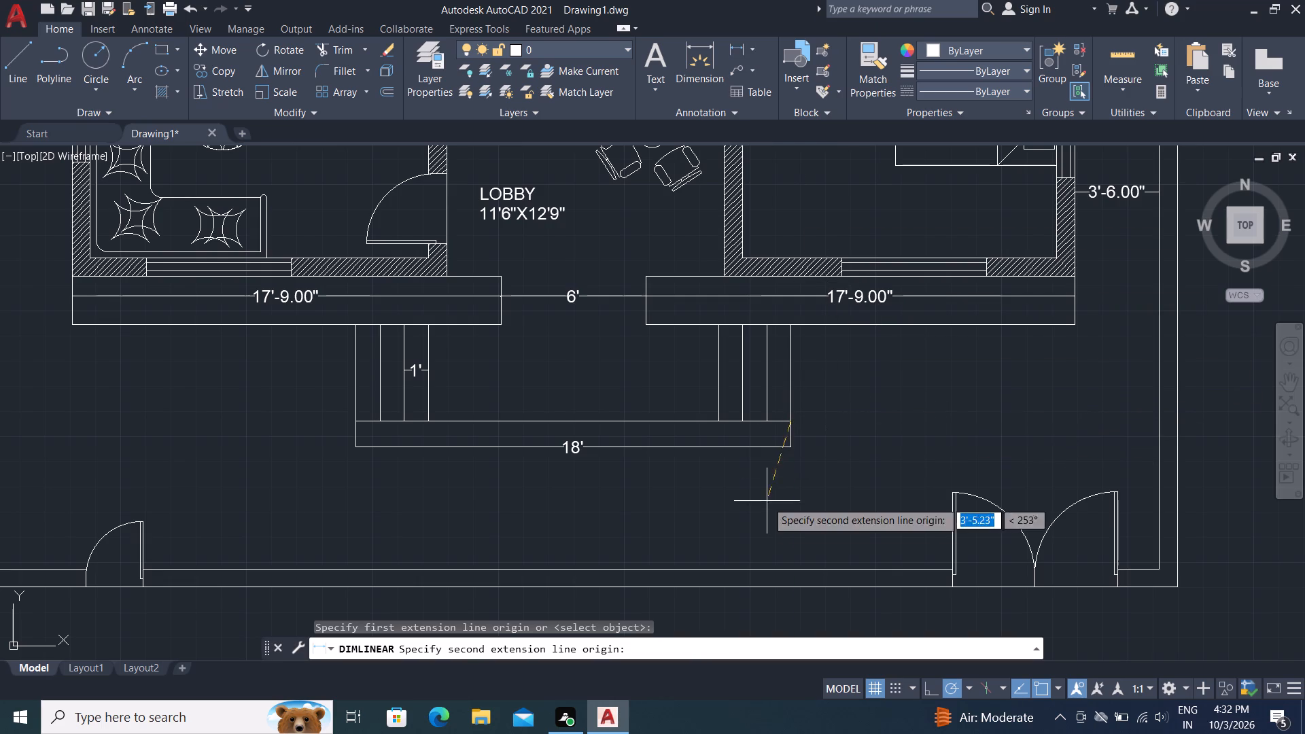
click(793, 565)
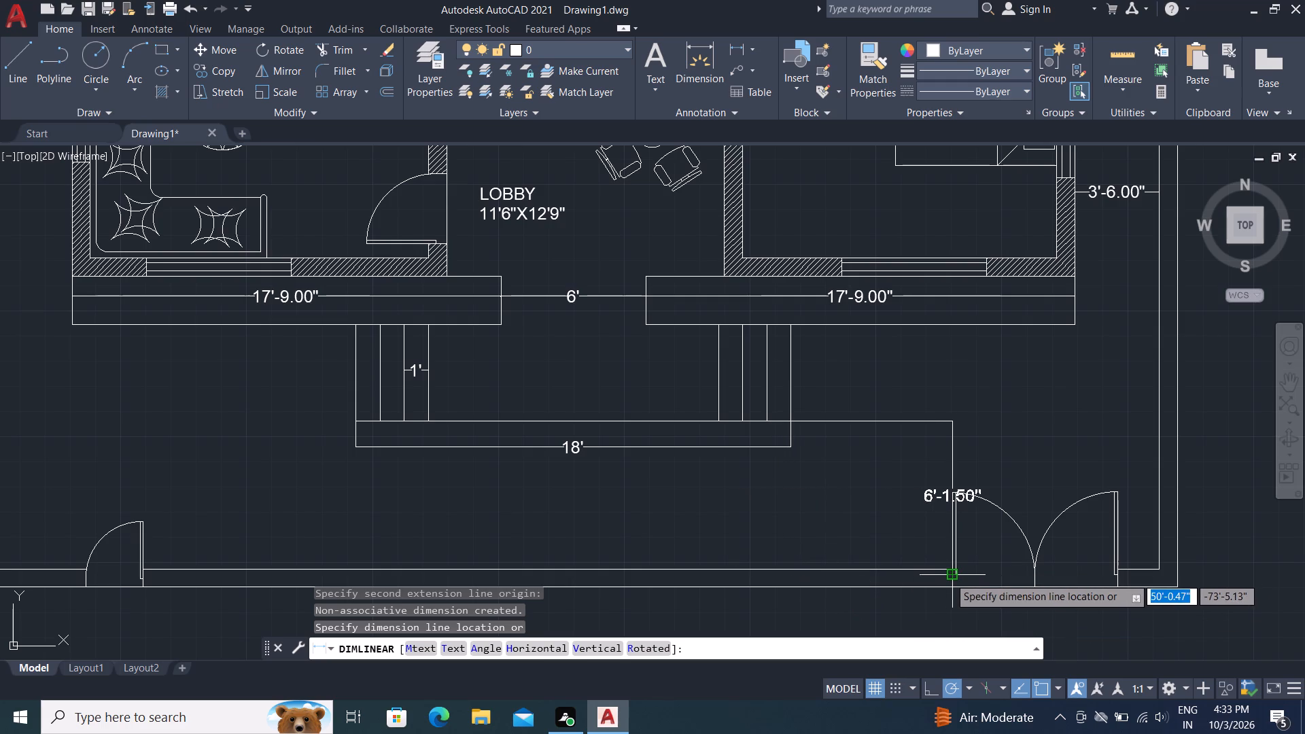
scroll(945, 572, up, 2)
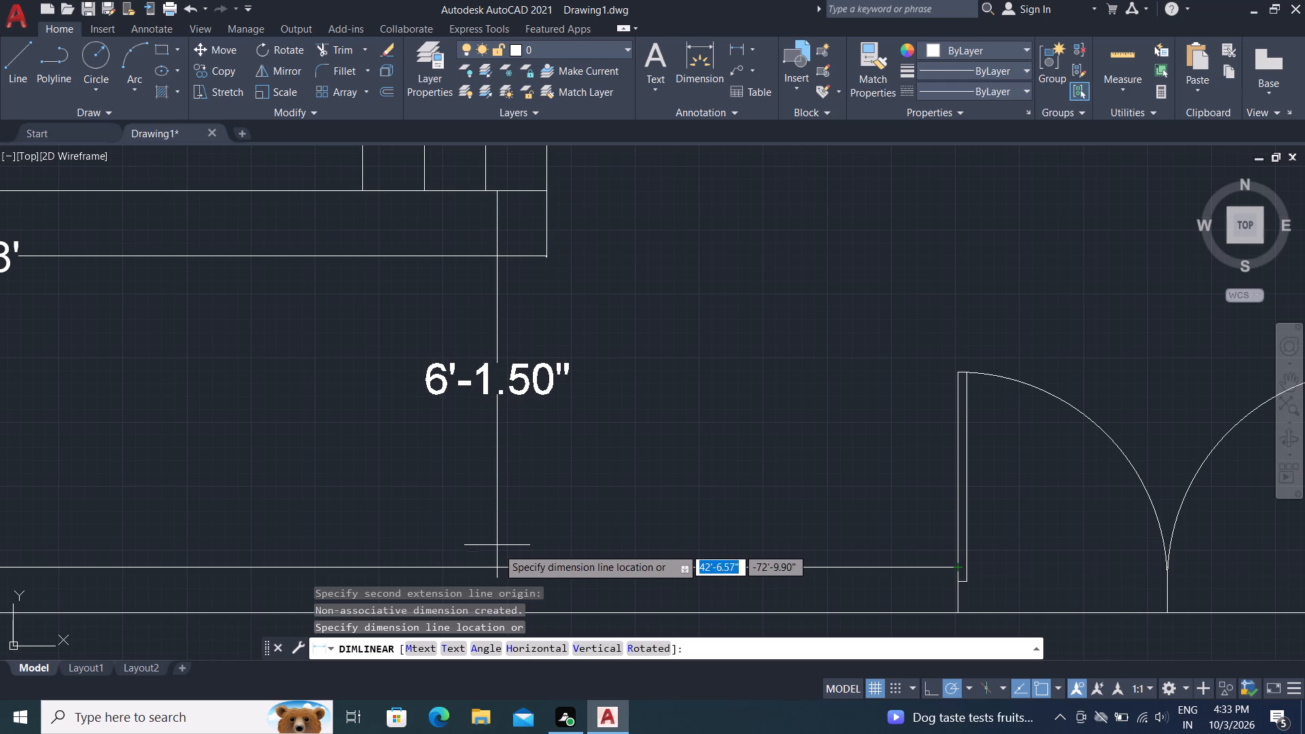
middle_drag(502, 557, 619, 527)
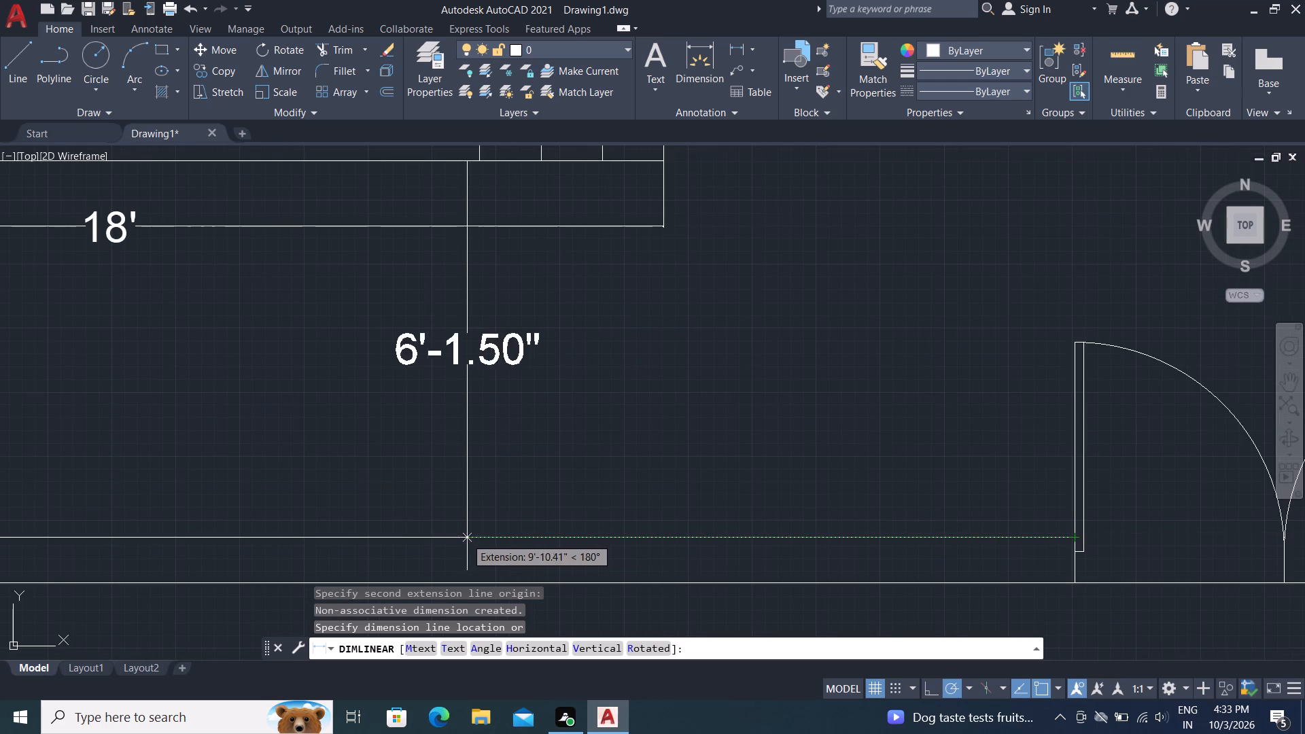
click(364, 534)
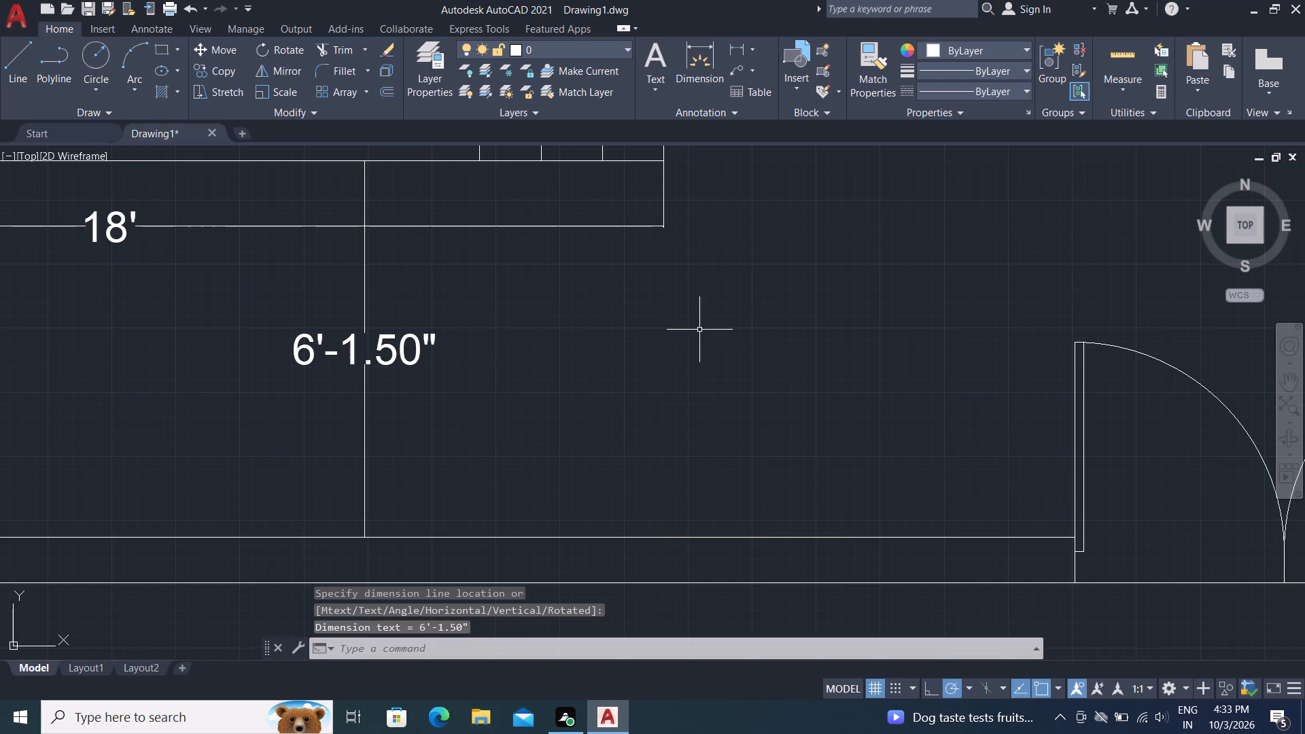
Copy the LOBBY room label south onto the entrance platform, just east of the dimensioned tread.
scroll(858, 438, down, 2)
middle_drag(852, 423, 1304, 549)
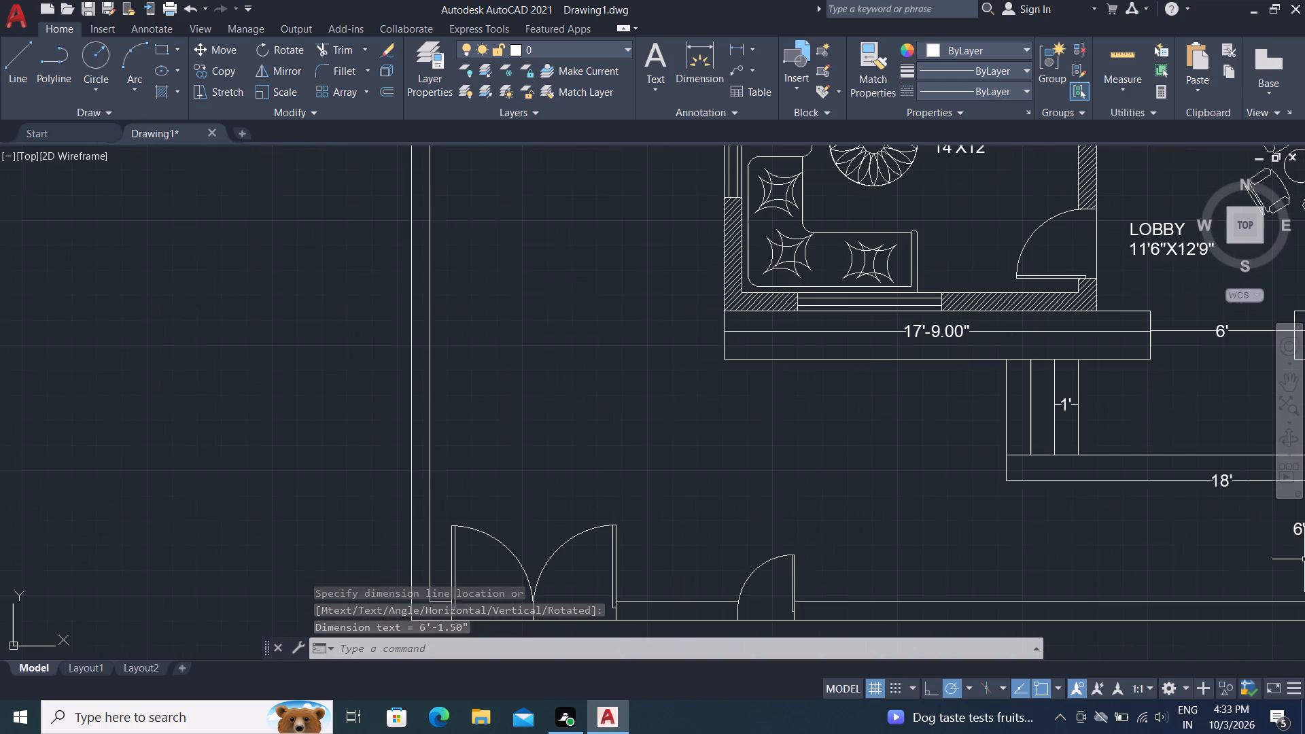
middle_drag(655, 270, 731, 476)
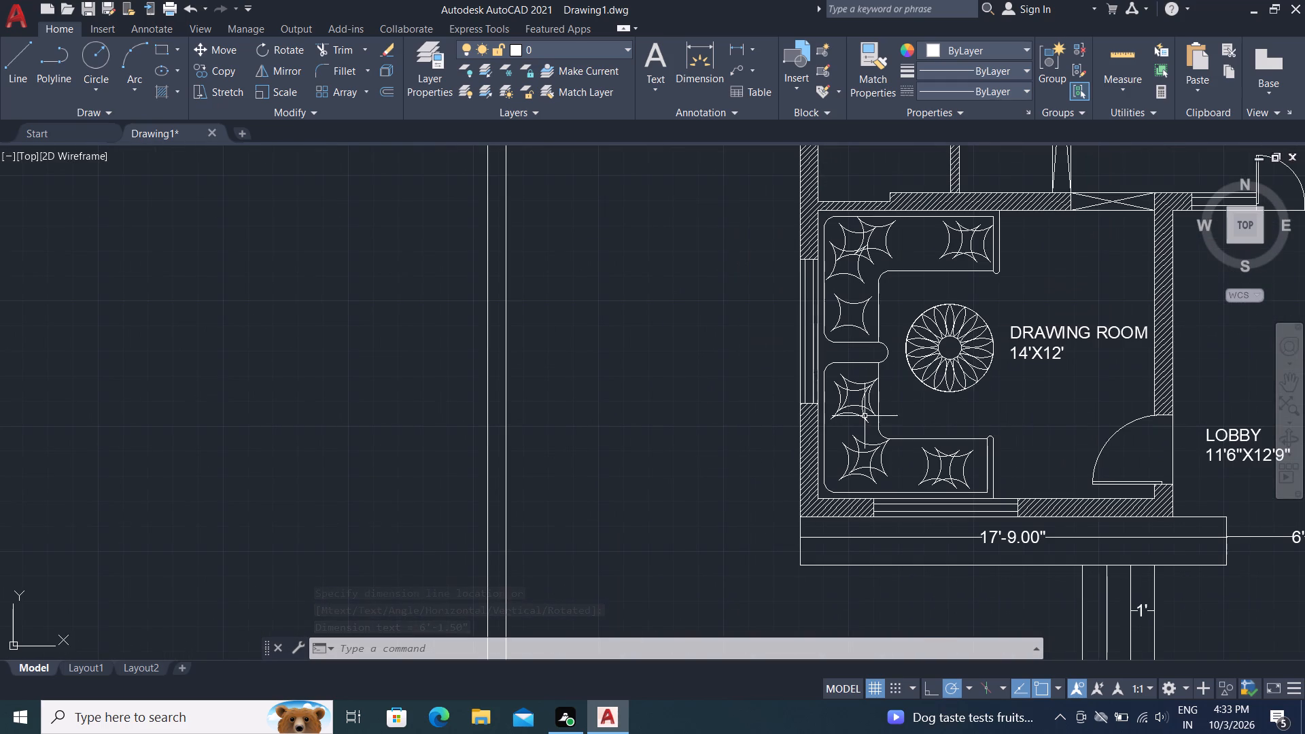
middle_drag(1231, 429, 806, 341)
text(co)
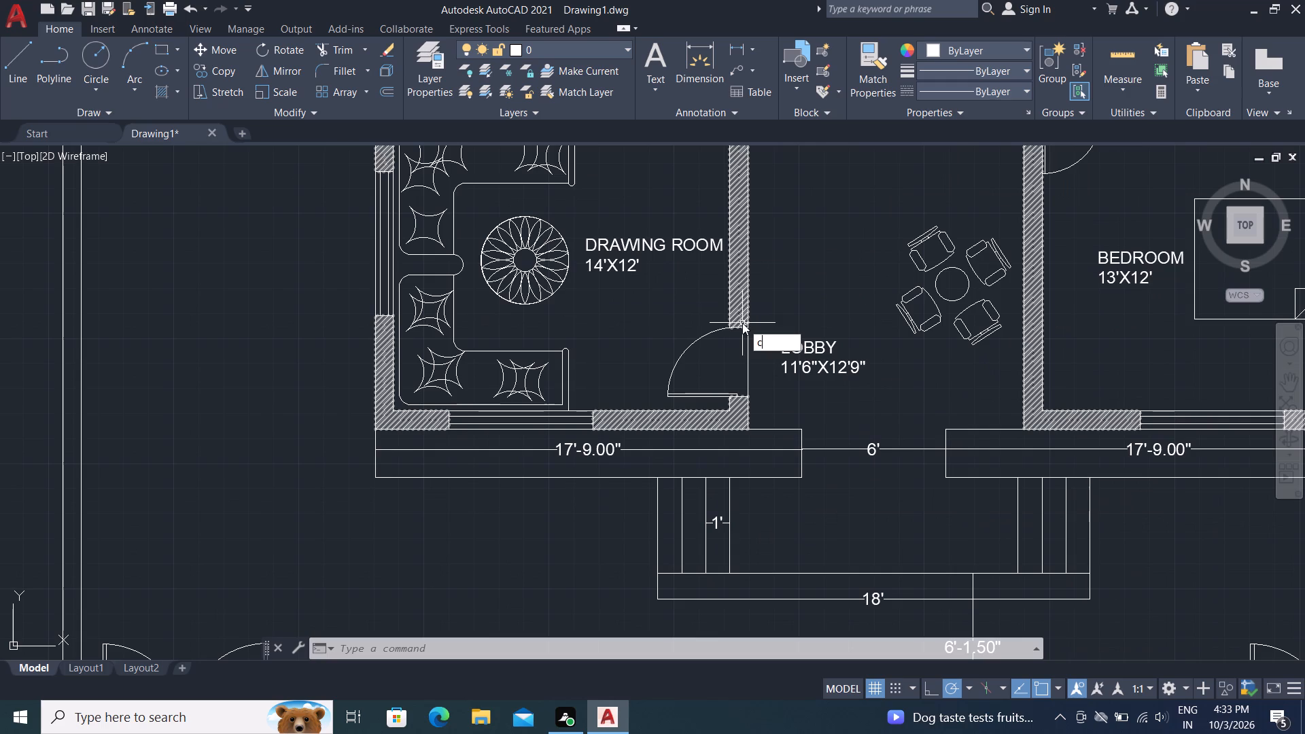
key(space)
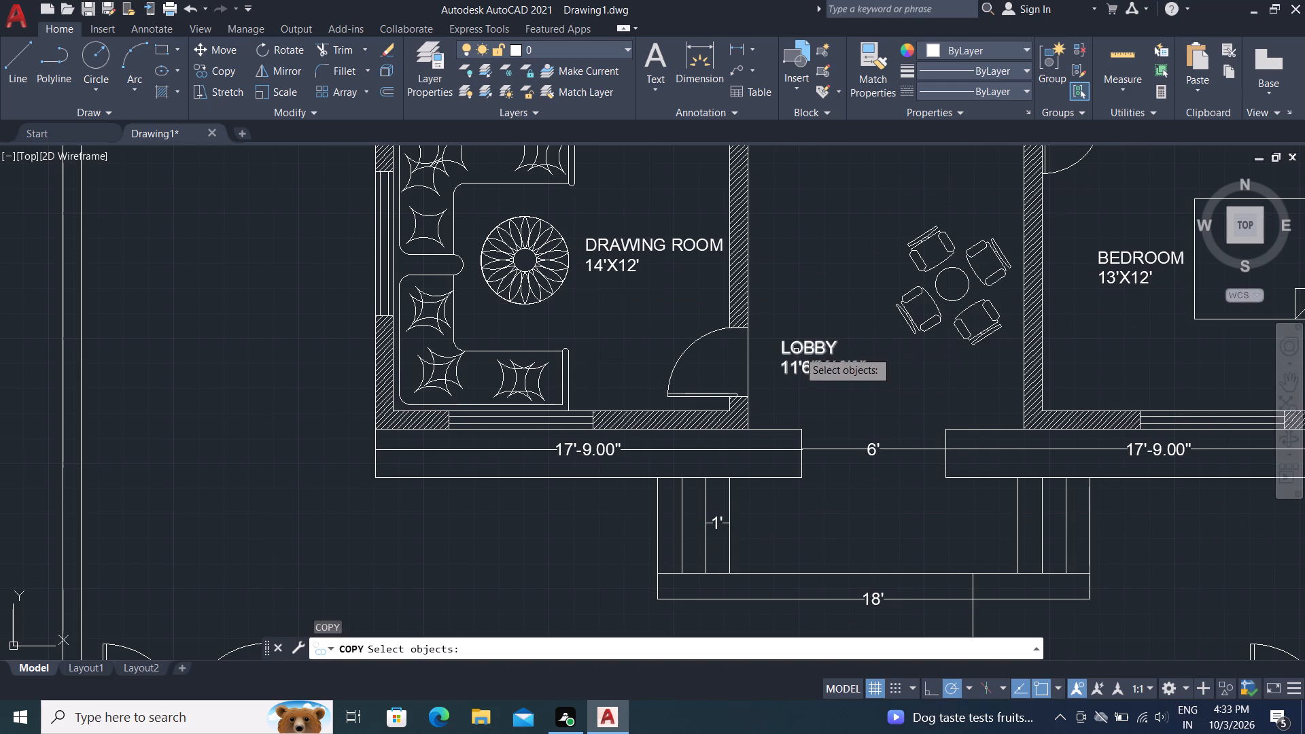
click(804, 351)
scroll(710, 557, up, 14)
scroll(582, 602, down, 1)
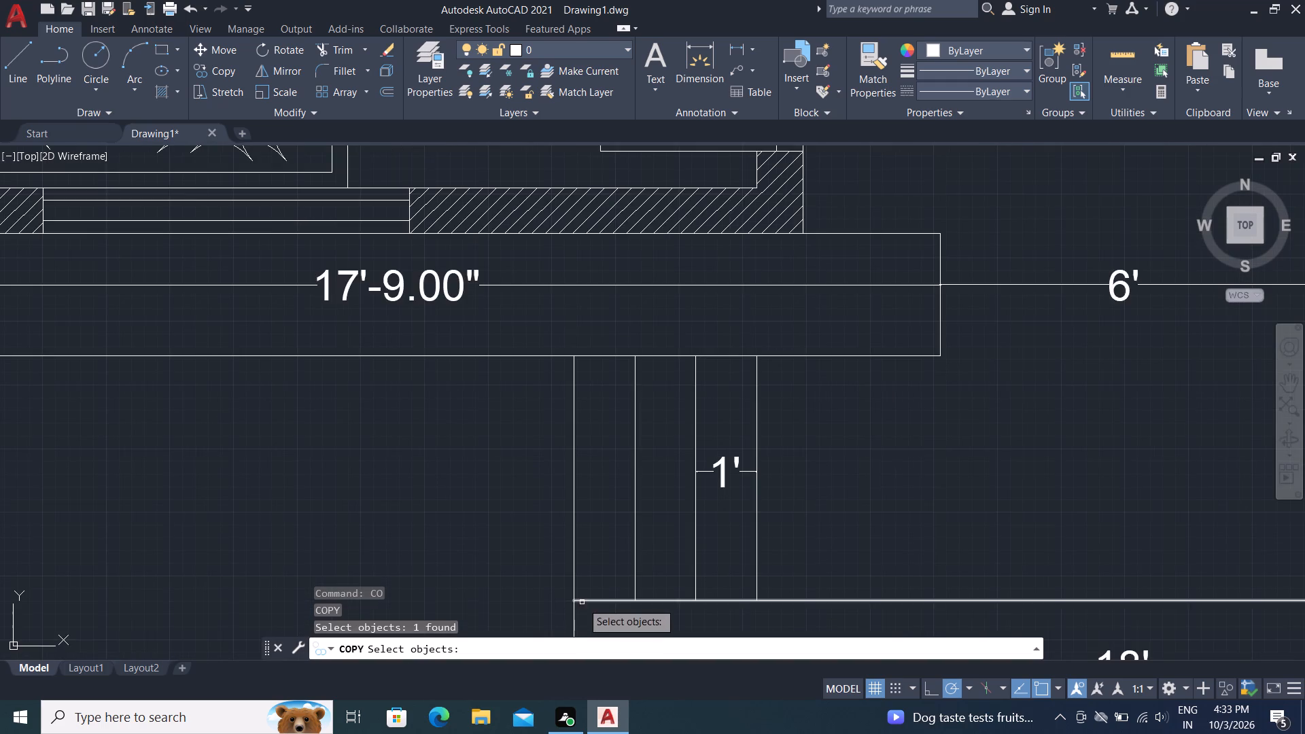
right_drag(865, 264, 873, 265)
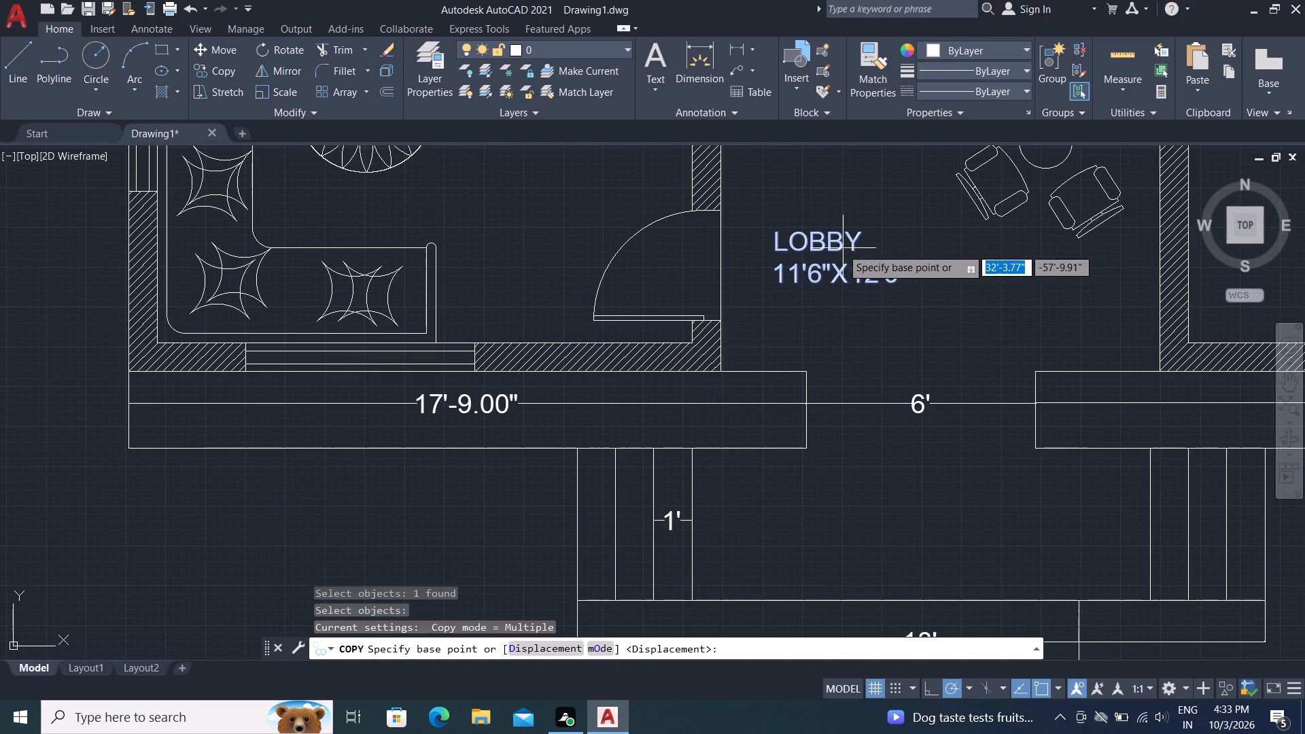
click(841, 248)
middle_drag(891, 540, 873, 464)
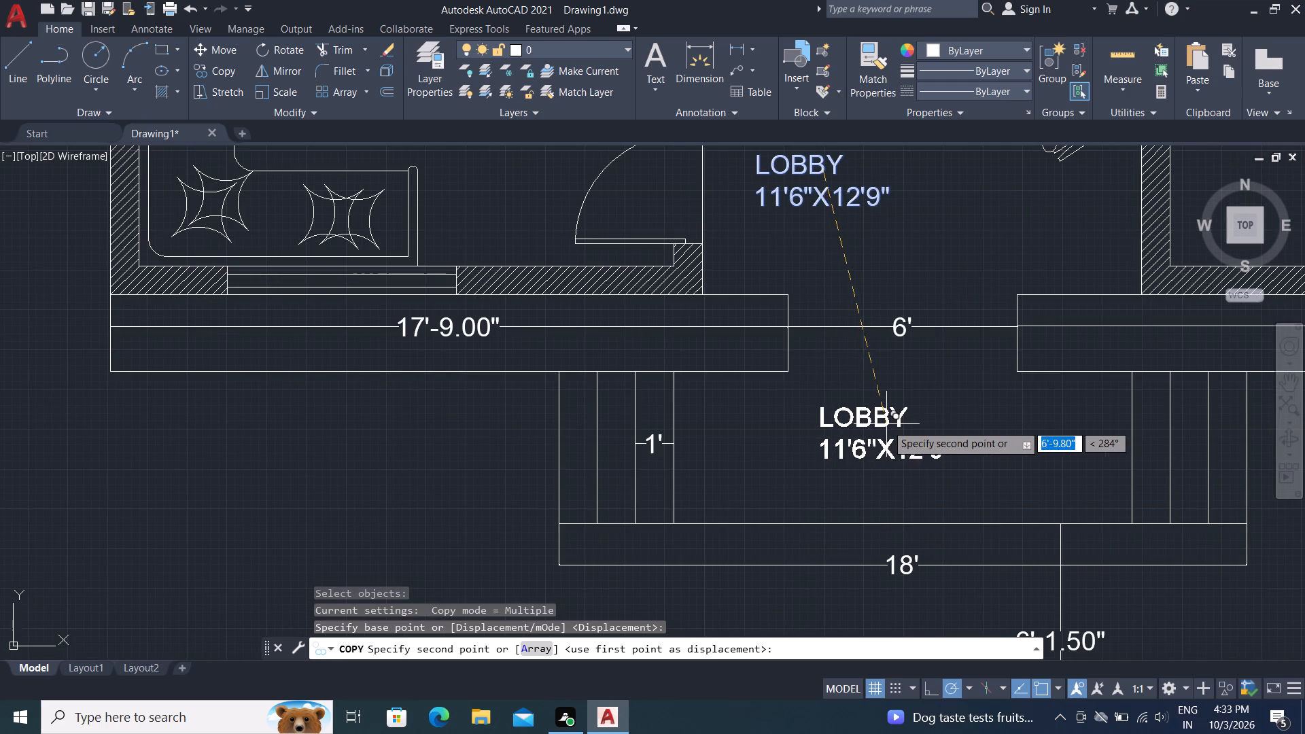
click(776, 440)
key(Escape)
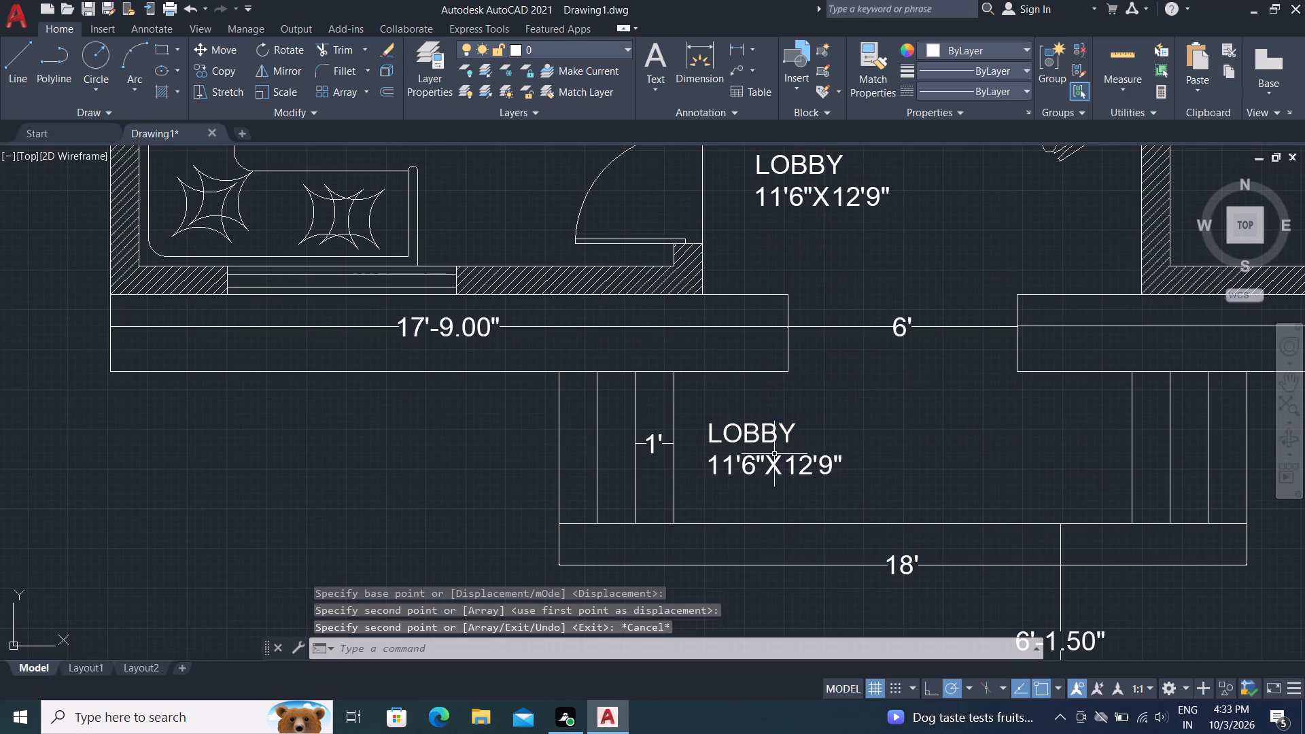
Replace the copied label's entire text, including its size line, with "V E R A N D A H".
click(774, 432)
click(769, 429)
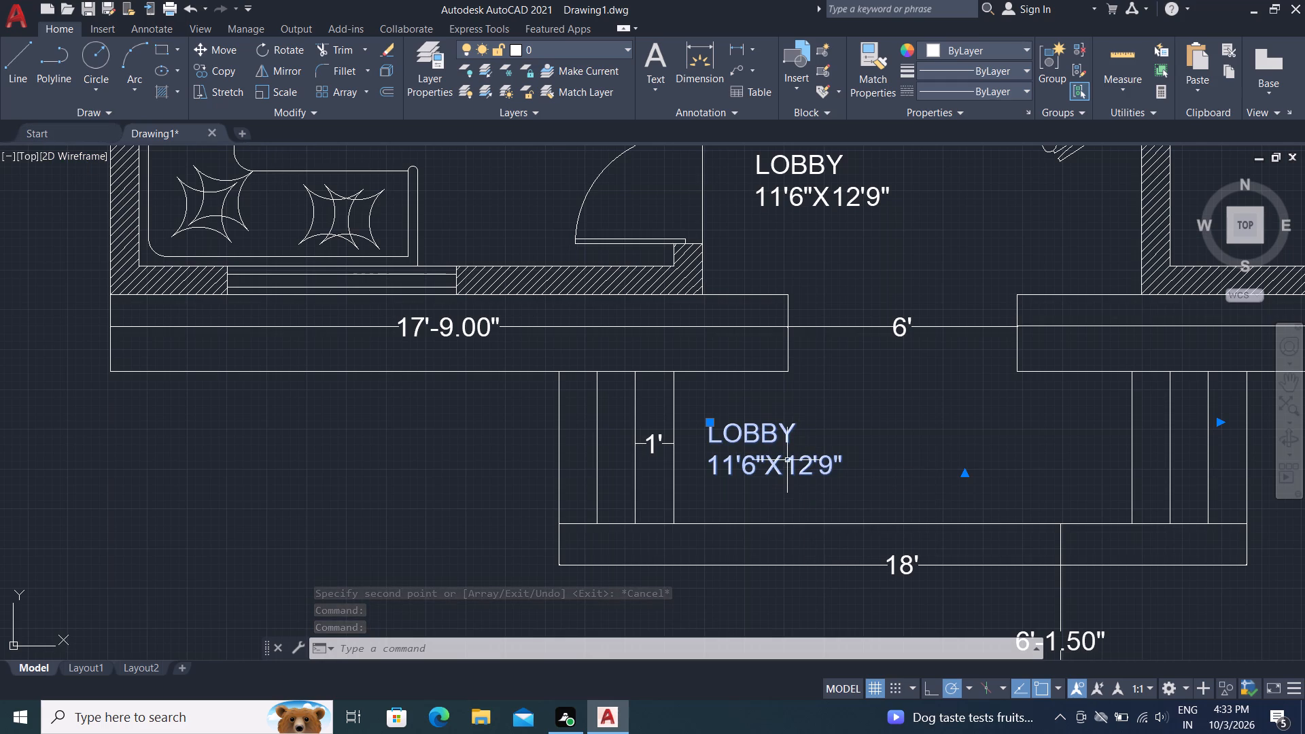
double_click(763, 436)
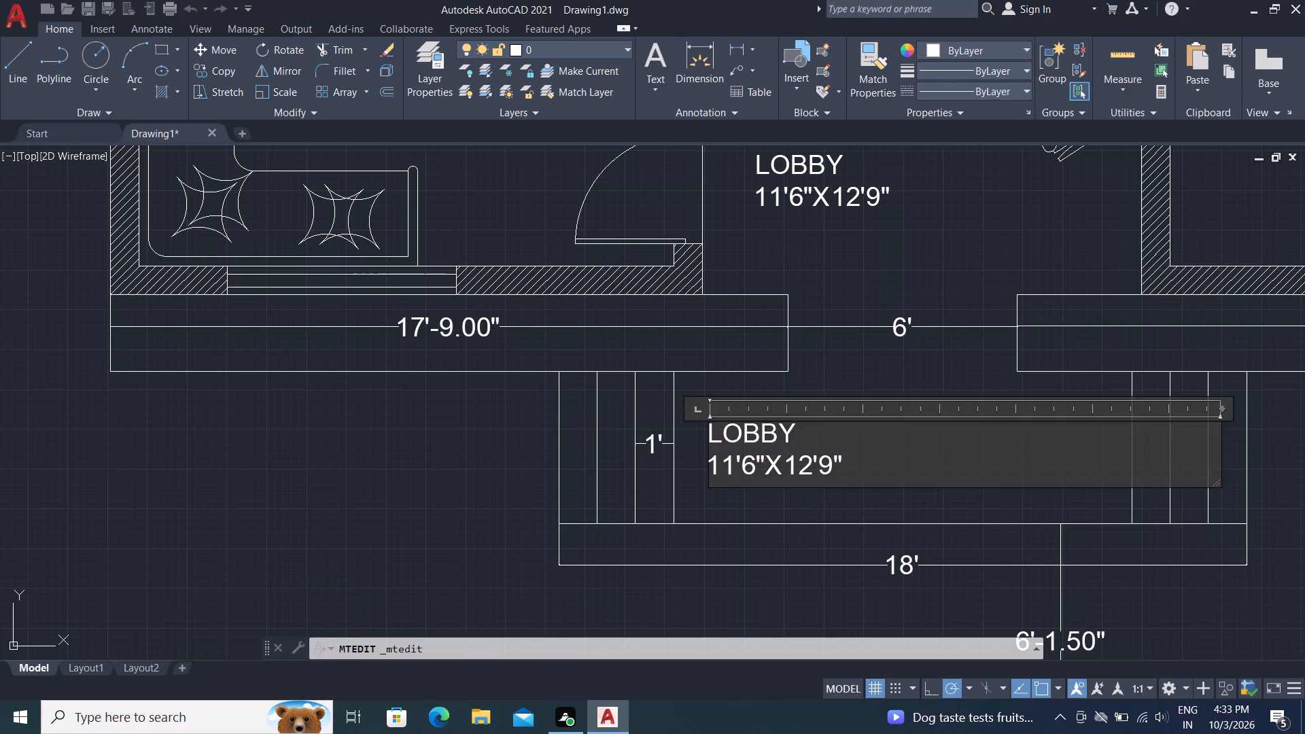
click(901, 465)
key(BackSpace)
key(BackSpace)
key(BackSpace)
key(BackSpace)
key(BackSpace)
key(BackSpace)
key(BackSpace)
key(BackSpace)
key(BackSpace)
key(BackSpace)
key(BackSpace)
key(BackSpace)
key(BackSpace)
key(BackSpace)
key(BackSpace)
key(BackSpace)
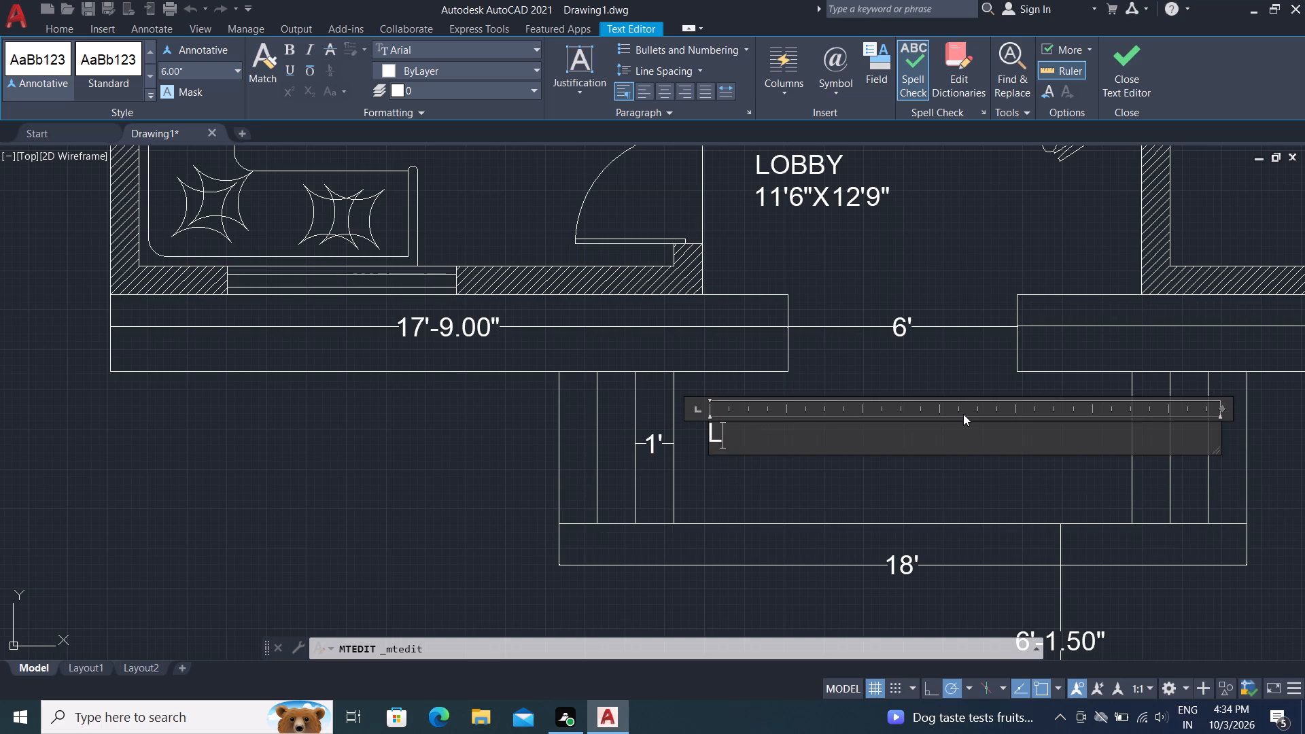
key(BackSpace)
key(r)
key(backslash)
key(BackSpace)
key(BackSpace)
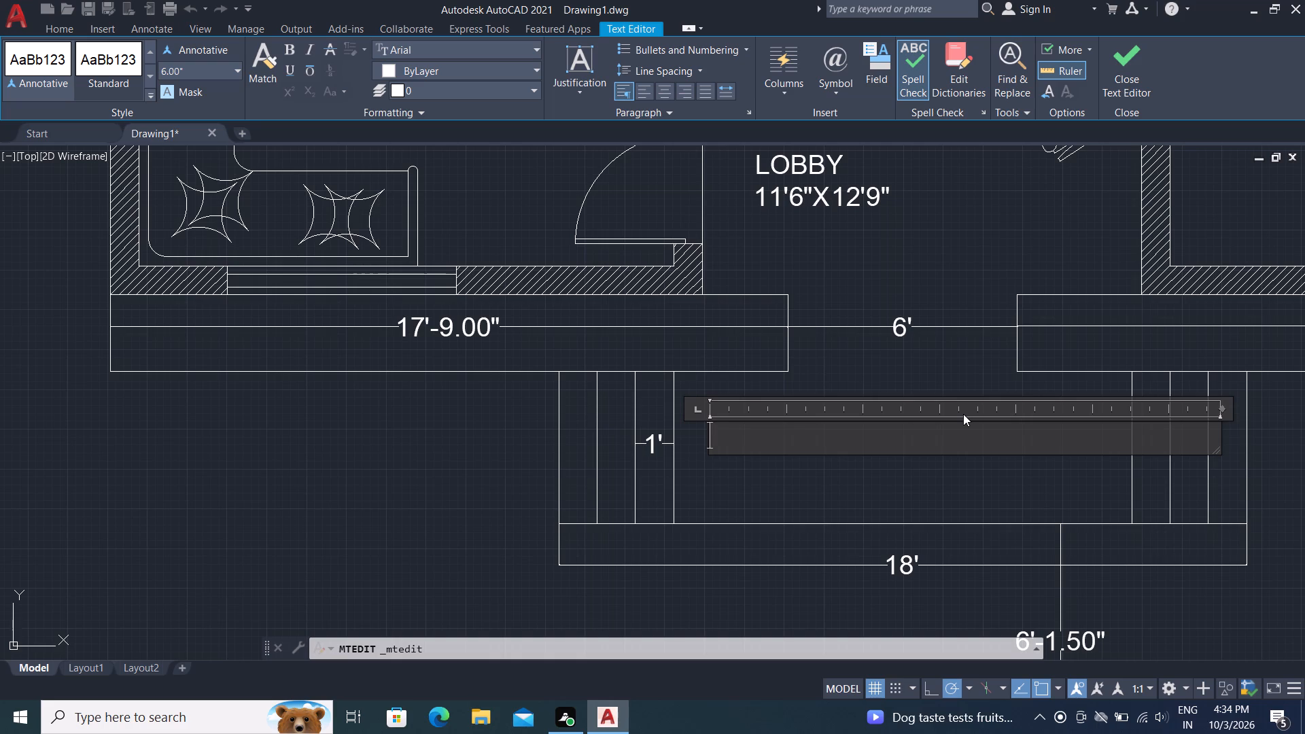
text(V E R A N)
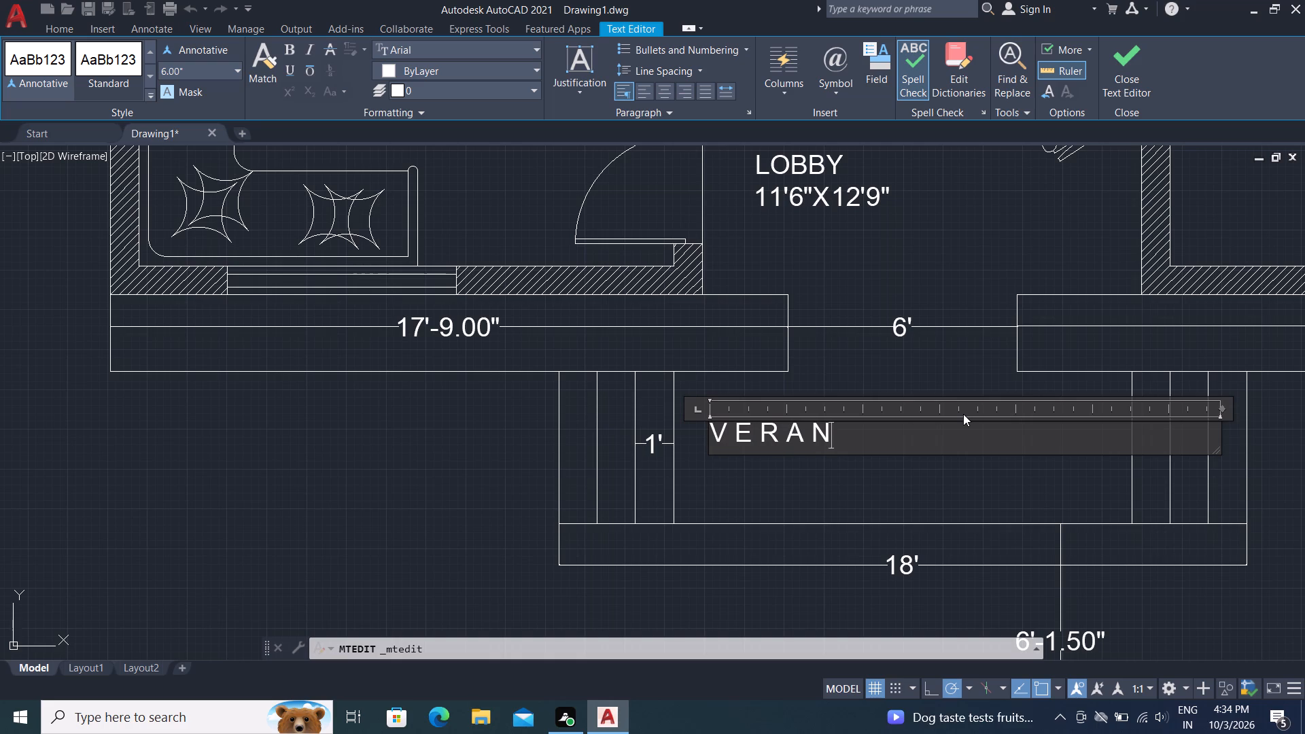
key(d)
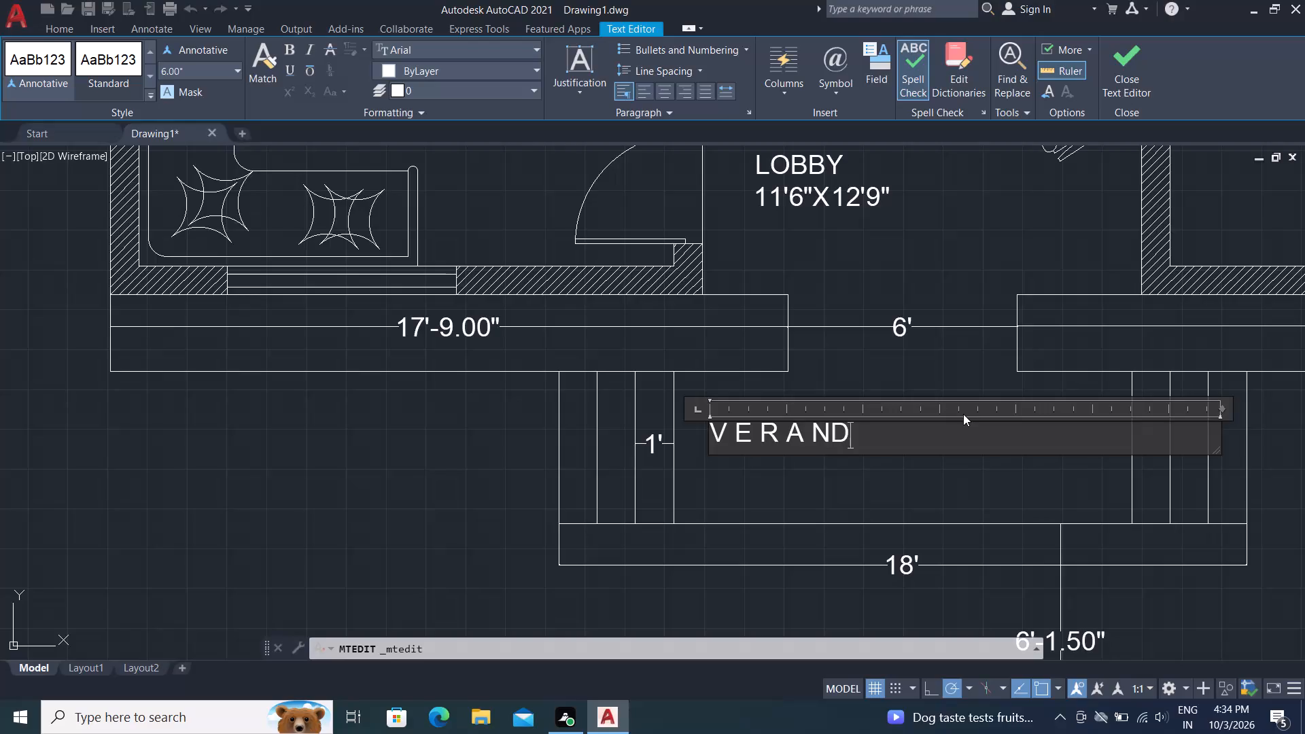
key(BackSpace)
key(space)
text(D A)
key(space)
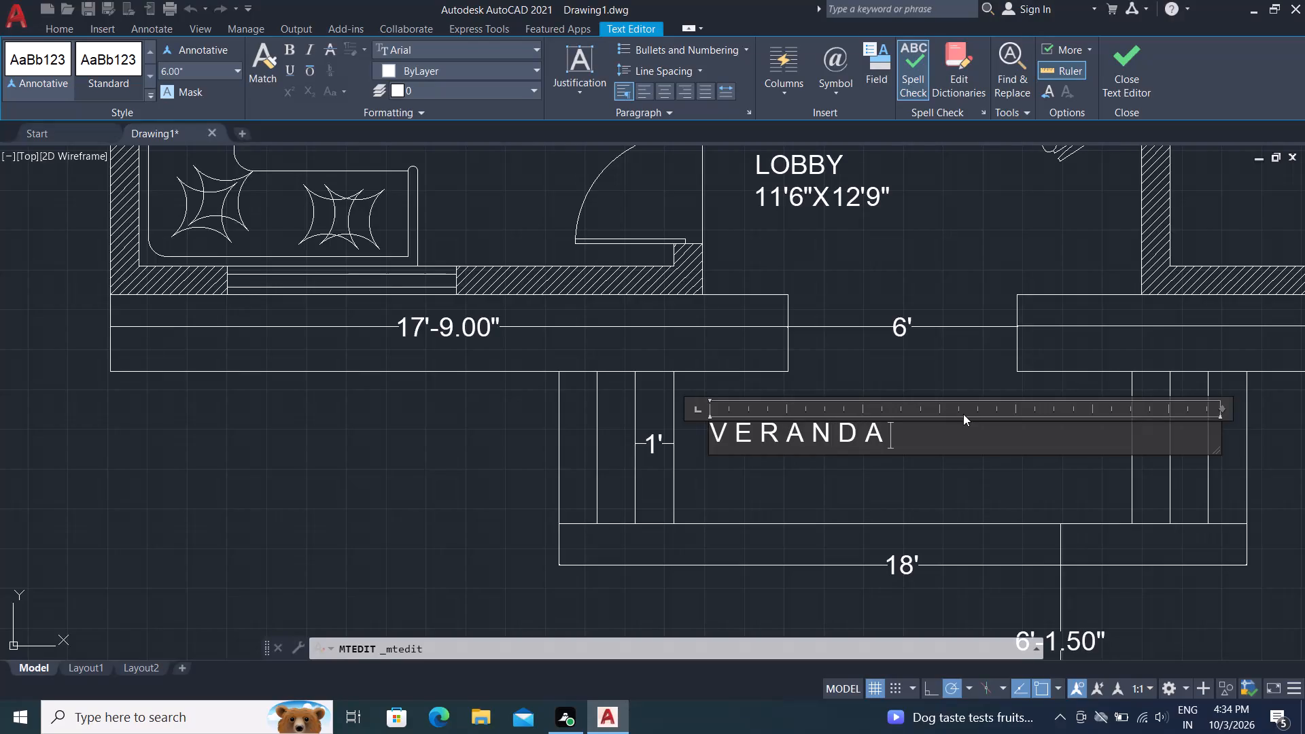
key(h)
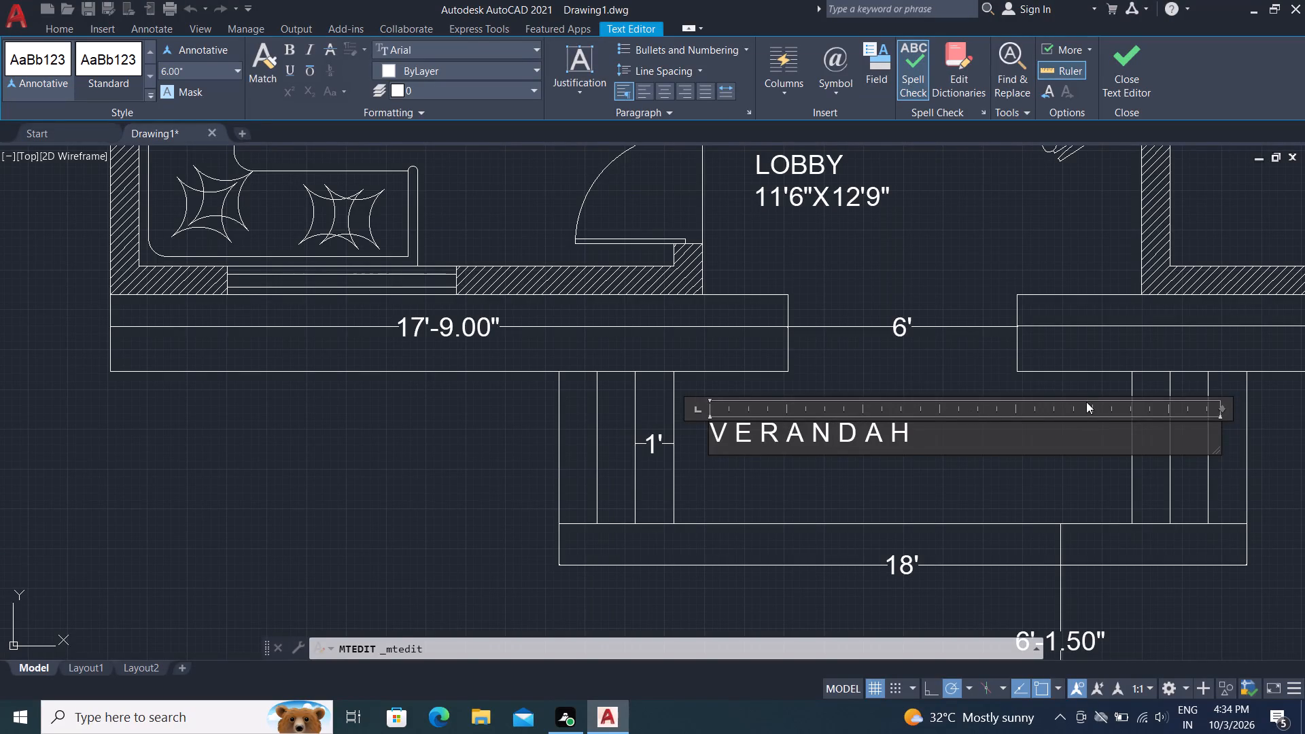
Set the text height of the whole "V E R A N D A H" label to 1' and finish editing it.
click(918, 437)
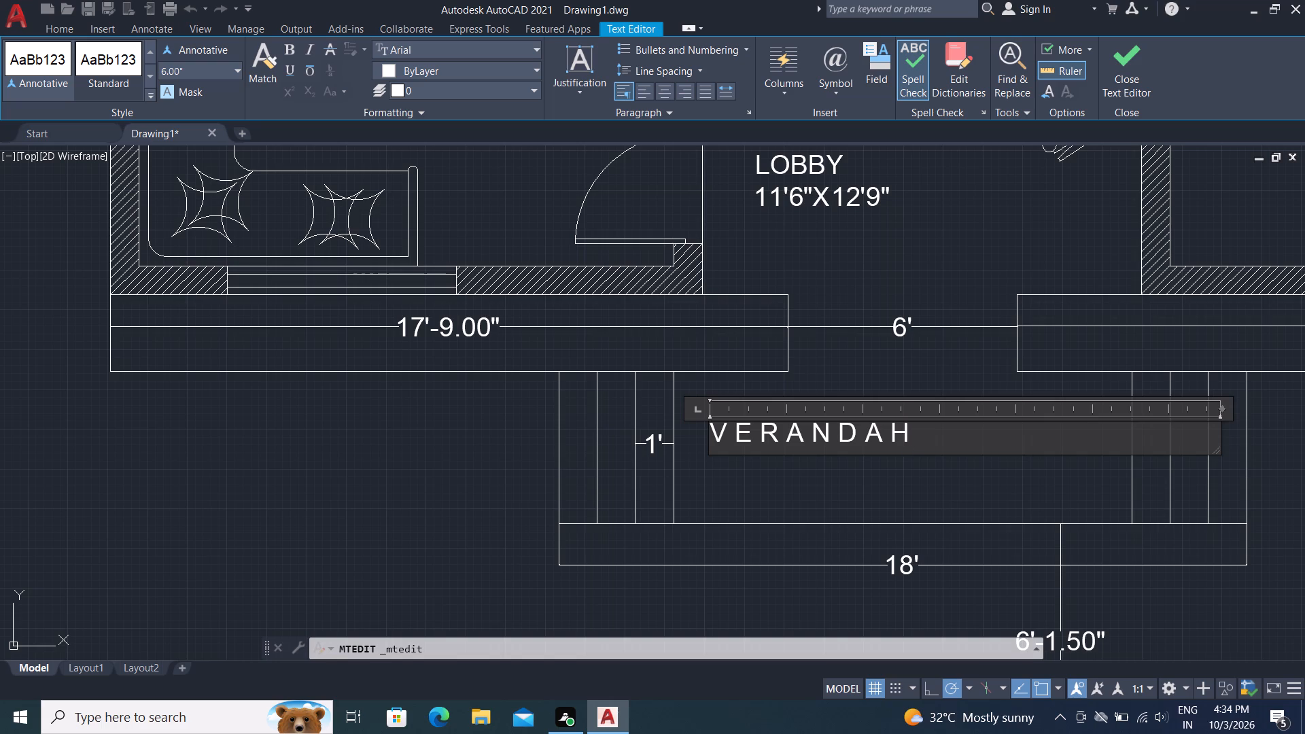
double_click(915, 433)
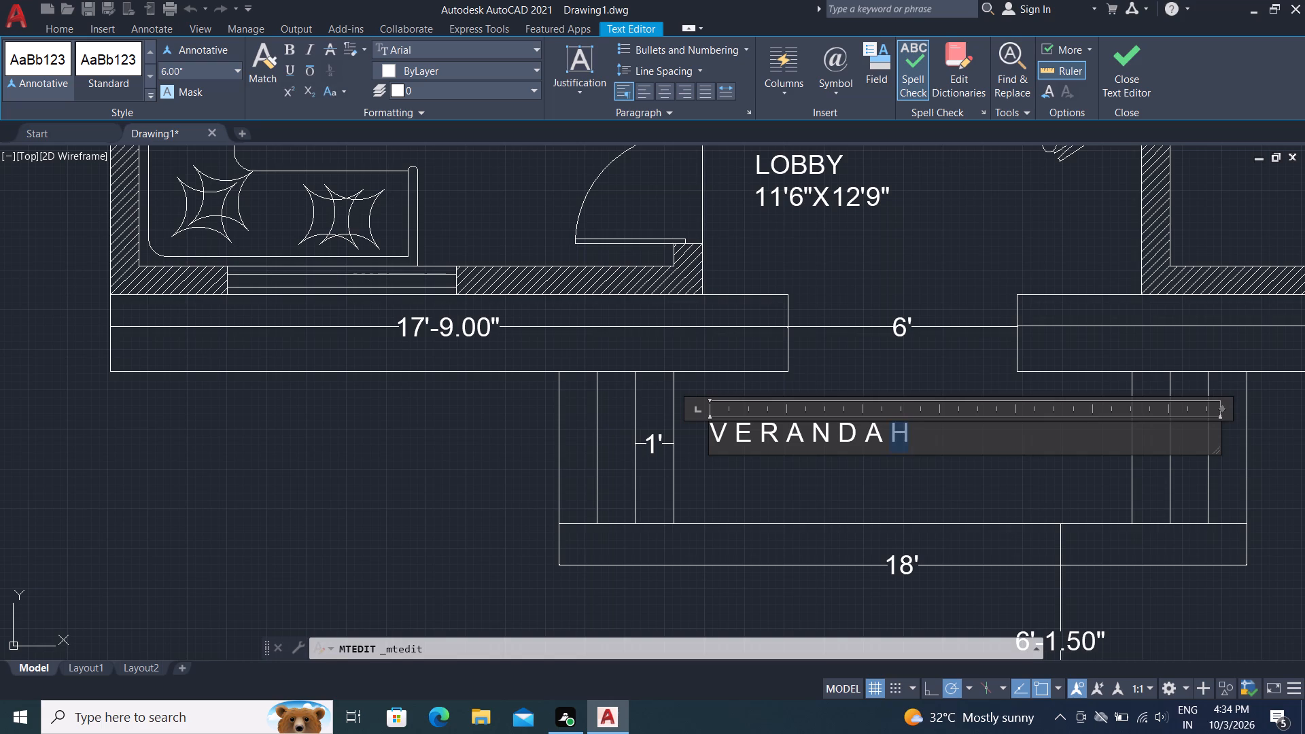
triple_click(914, 432)
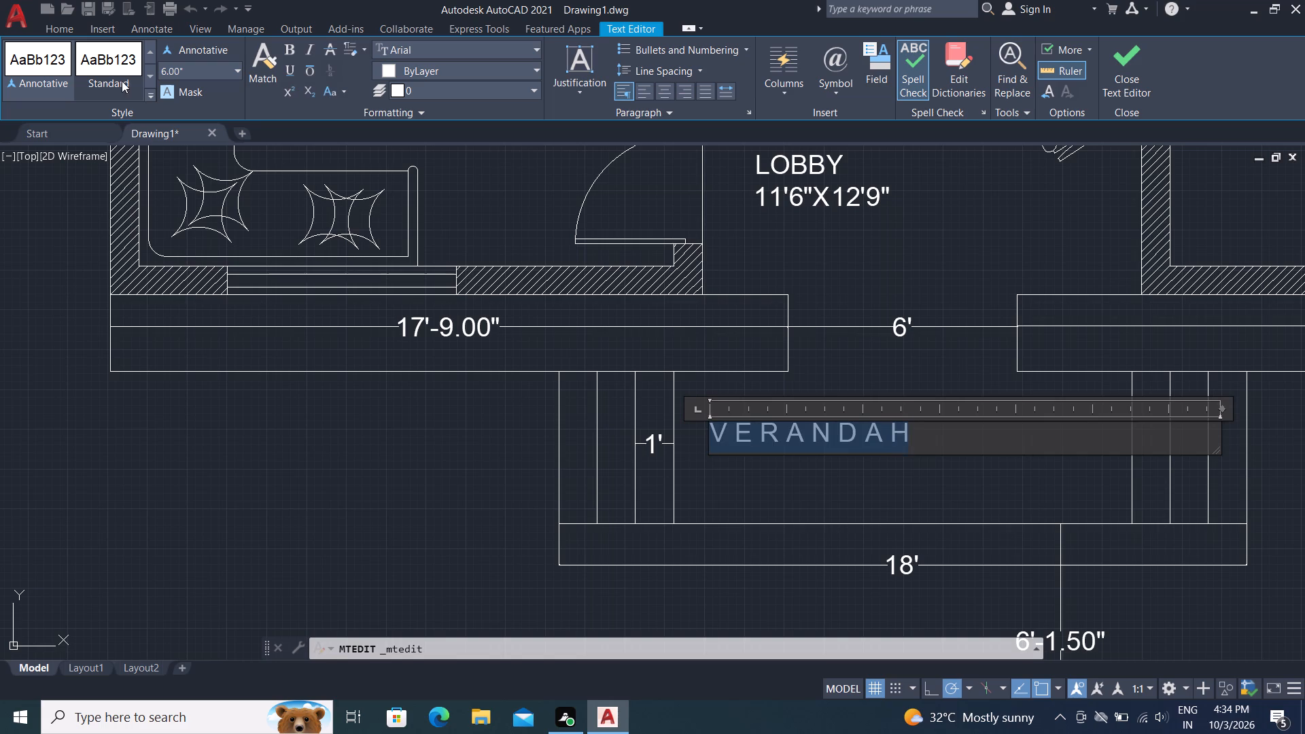
click(187, 70)
key(BackSpace)
text(1')
key(Return)
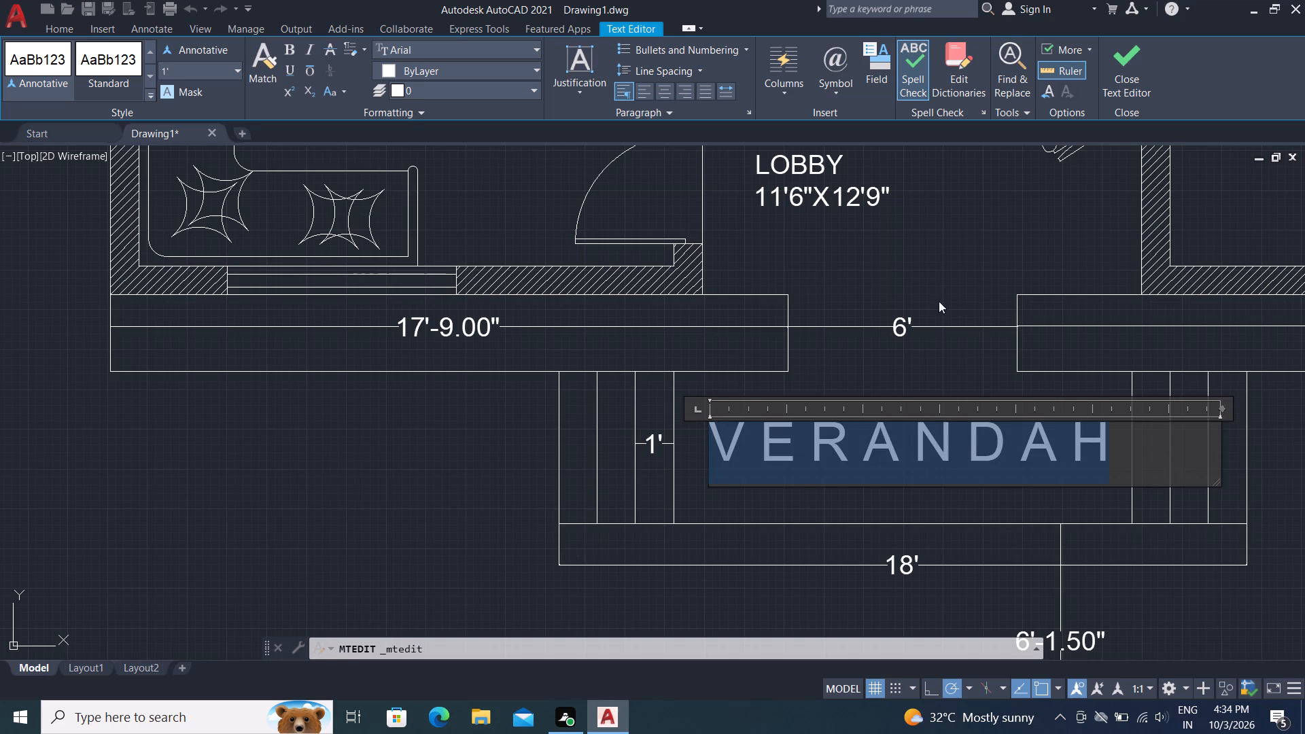
click(935, 294)
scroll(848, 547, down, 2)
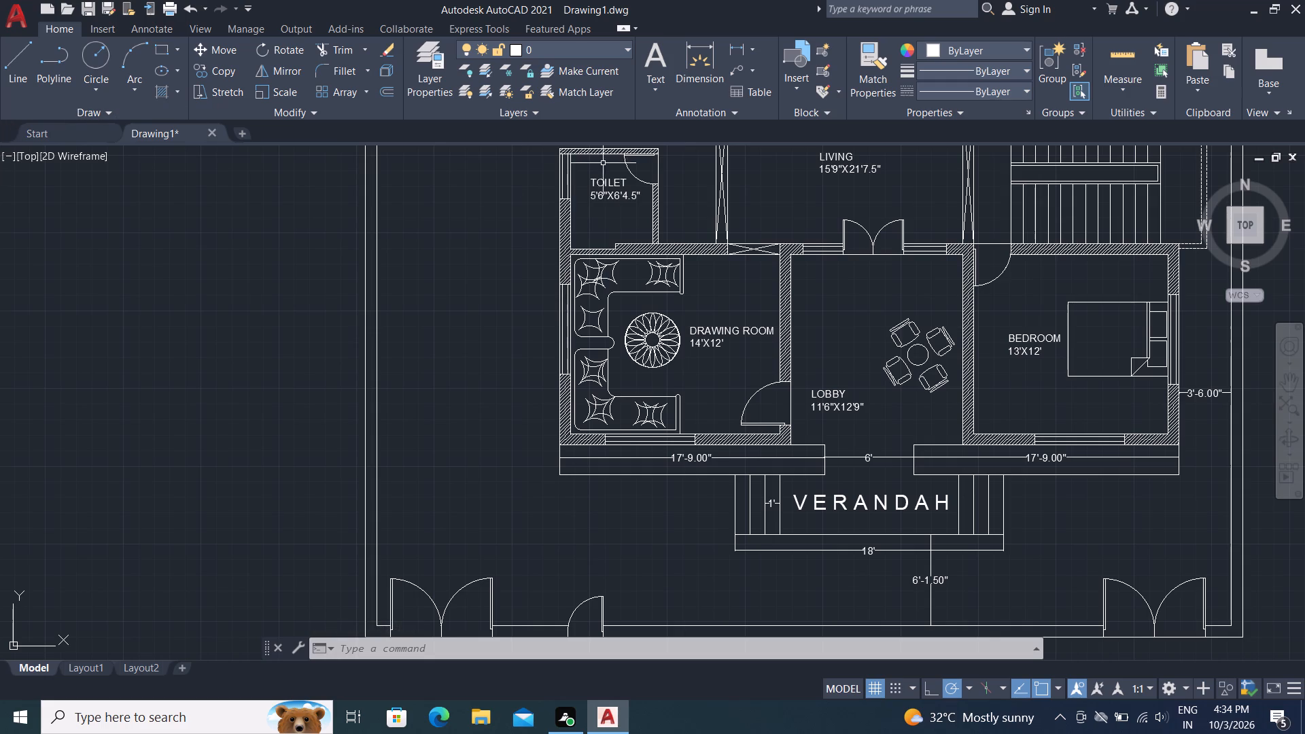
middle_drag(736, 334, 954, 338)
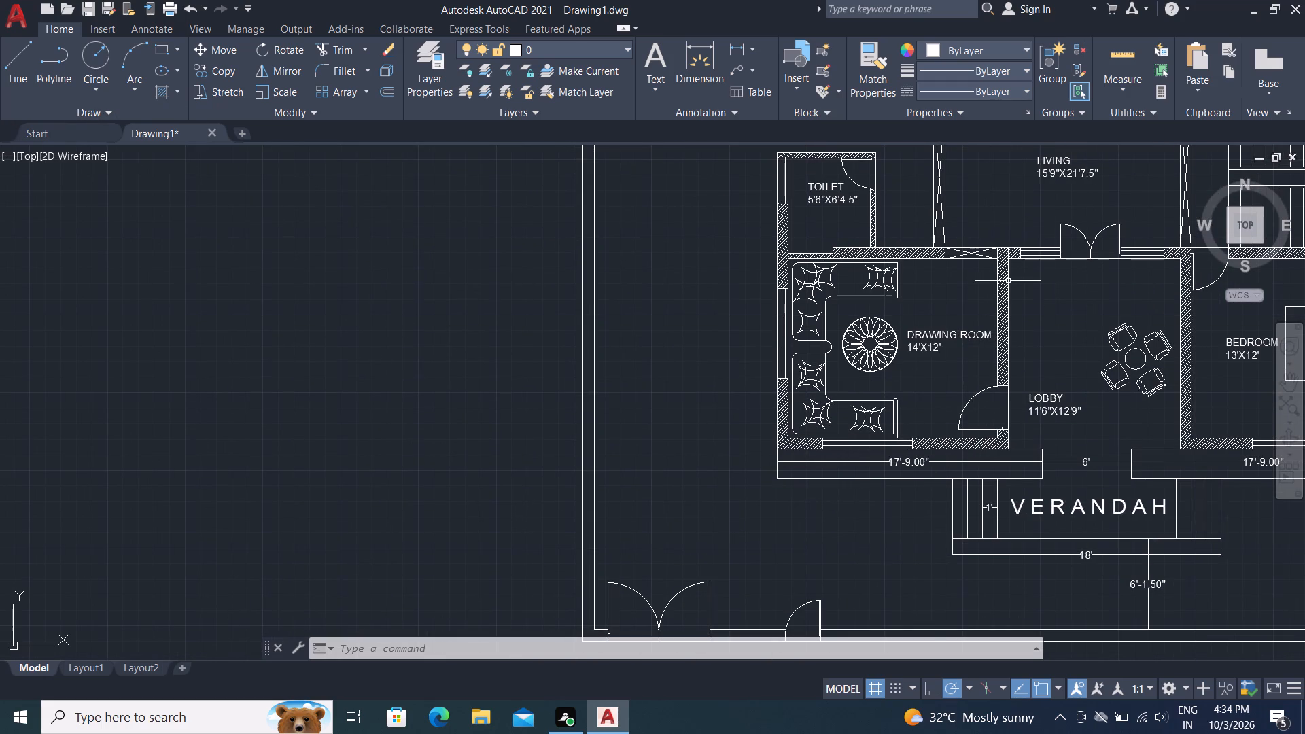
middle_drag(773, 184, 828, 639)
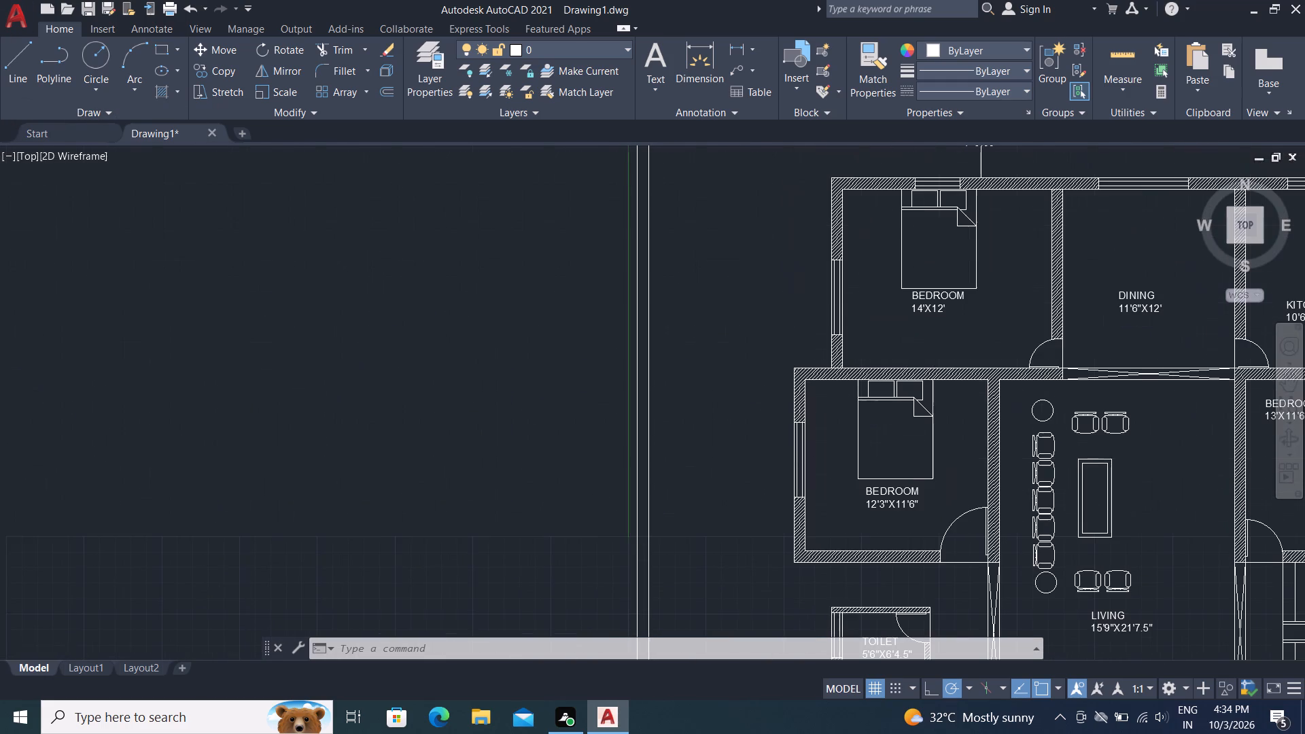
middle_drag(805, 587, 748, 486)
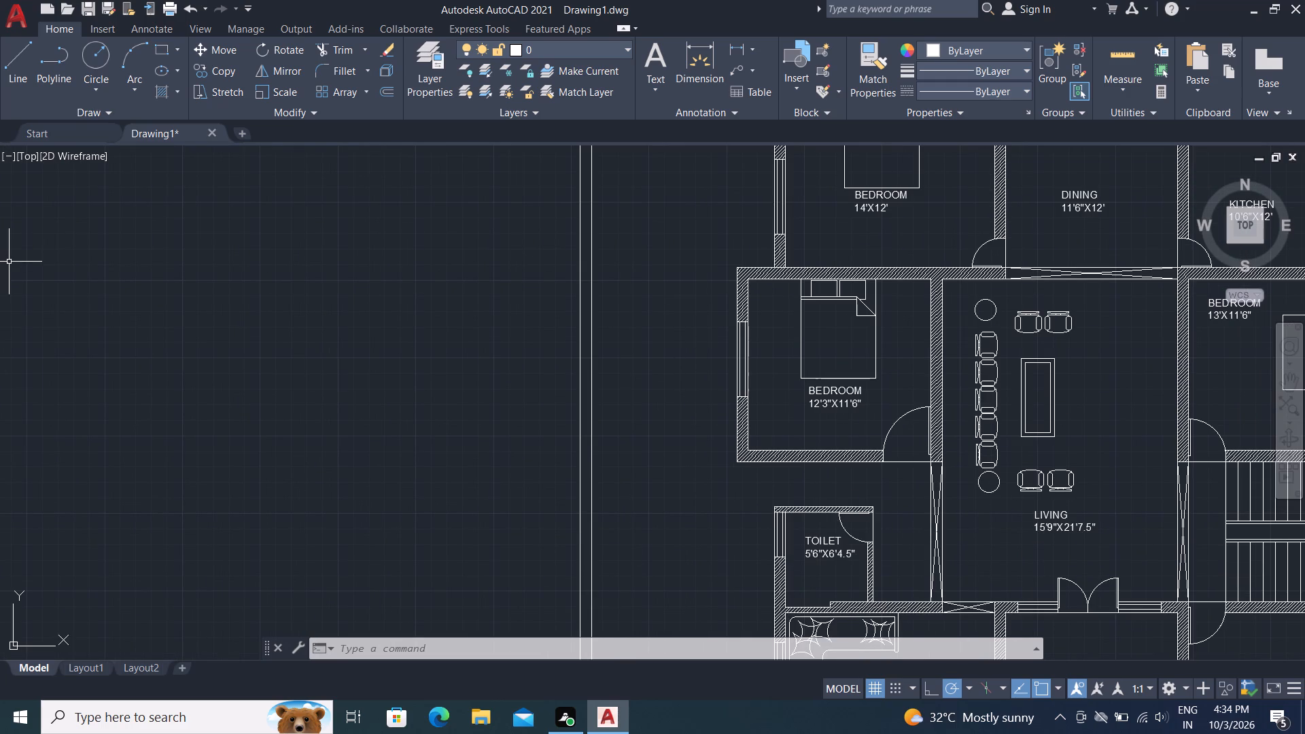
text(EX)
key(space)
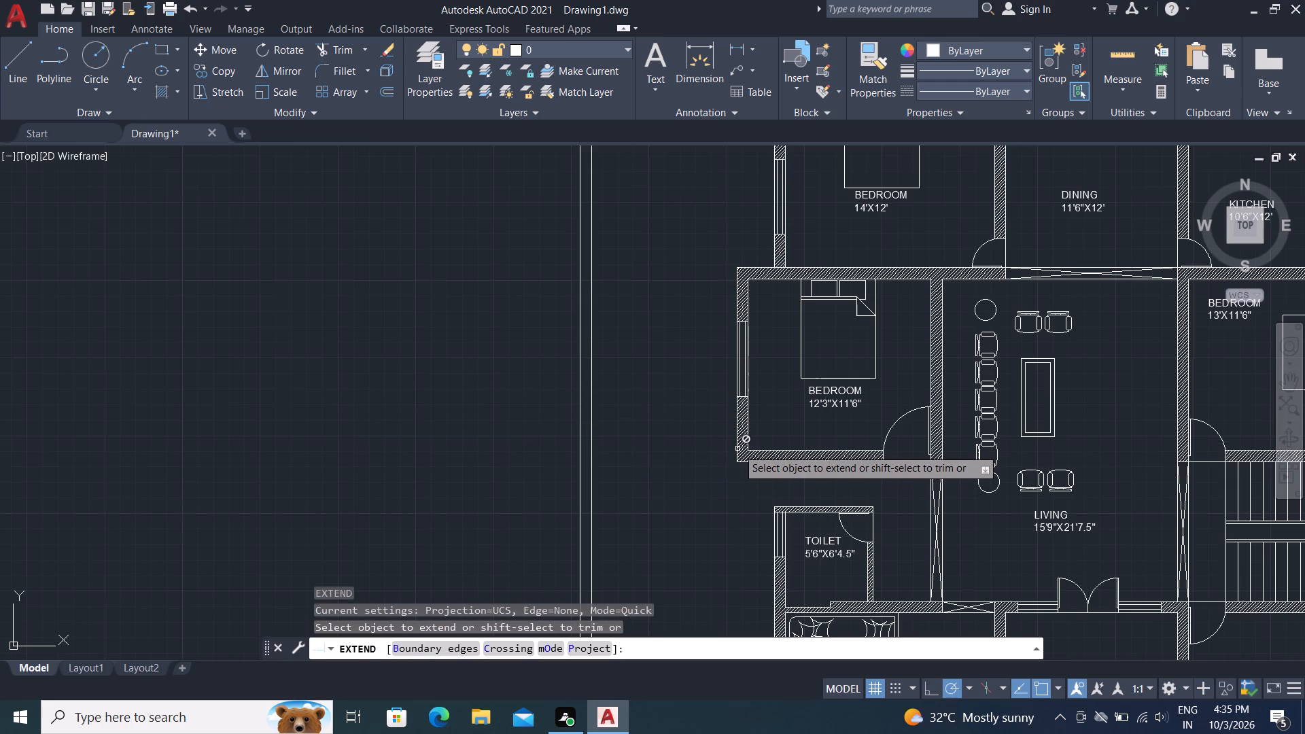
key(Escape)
Draw a vertical line south from the outer southwest corner of the 12'3"X11'6" bedroom, running past the toilet's west side.
key(l)
key(space)
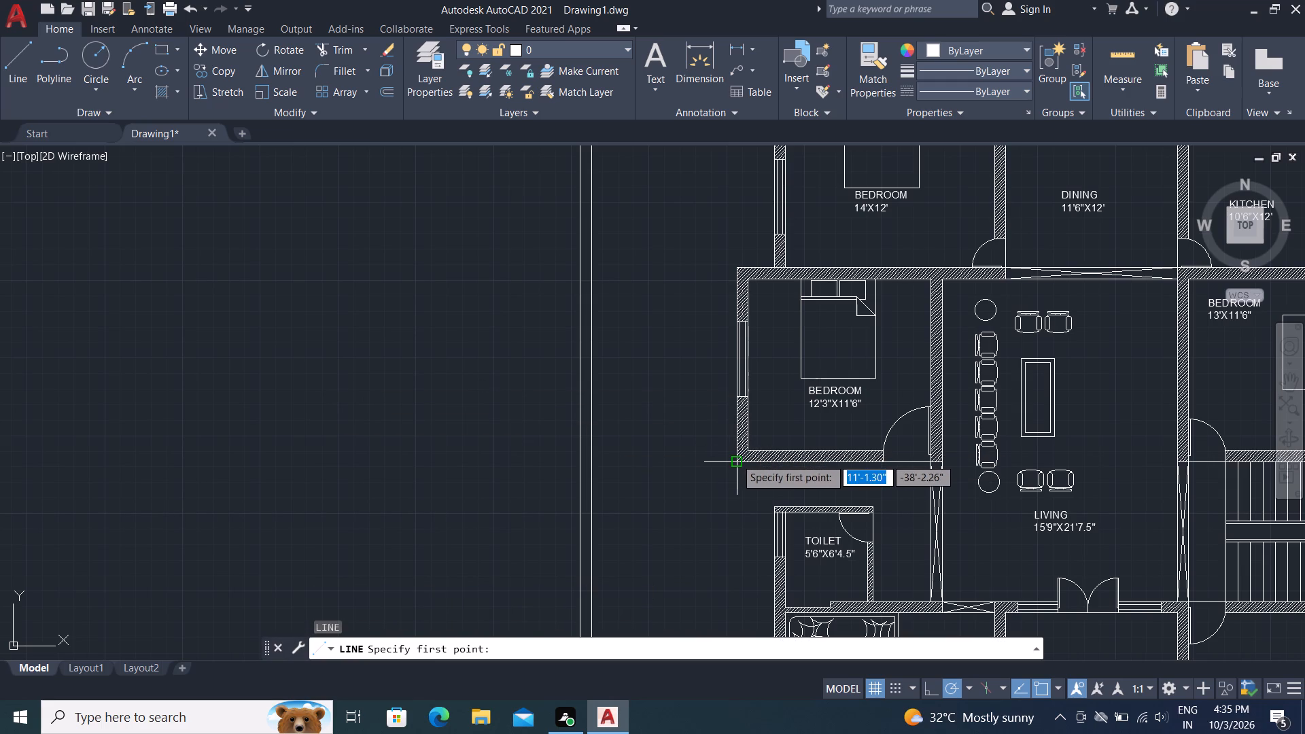
click(736, 459)
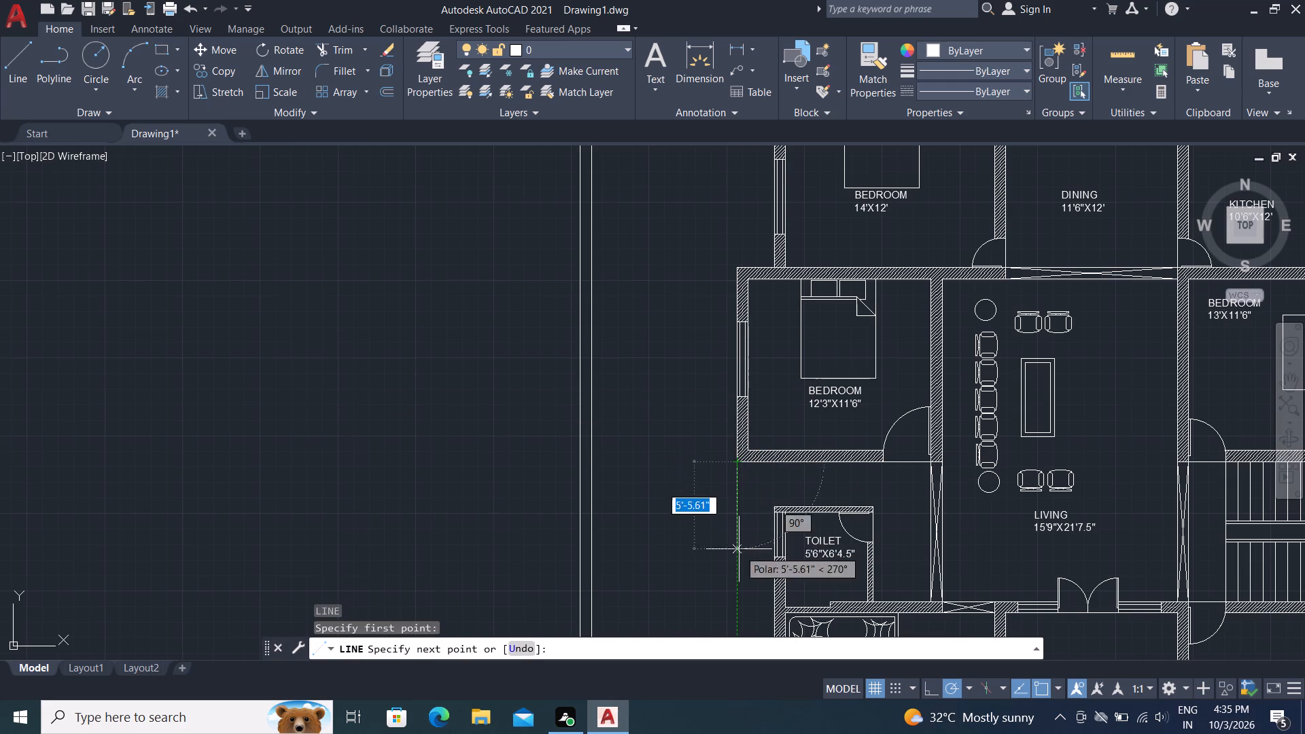
click(737, 599)
key(Escape)
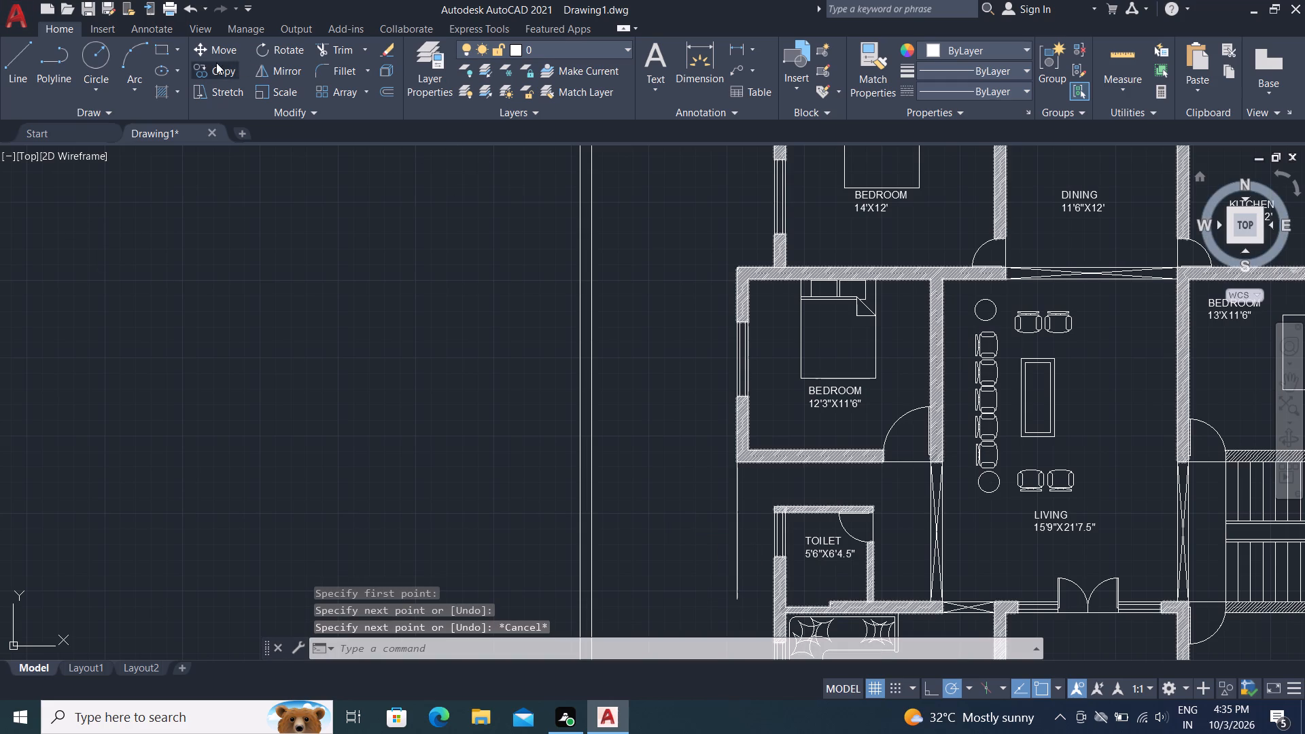
Add a horizontal linear dimension from the toilet's outer northwest corner to the vertical line west of it, placed level with the toilet's north wall.
click(735, 41)
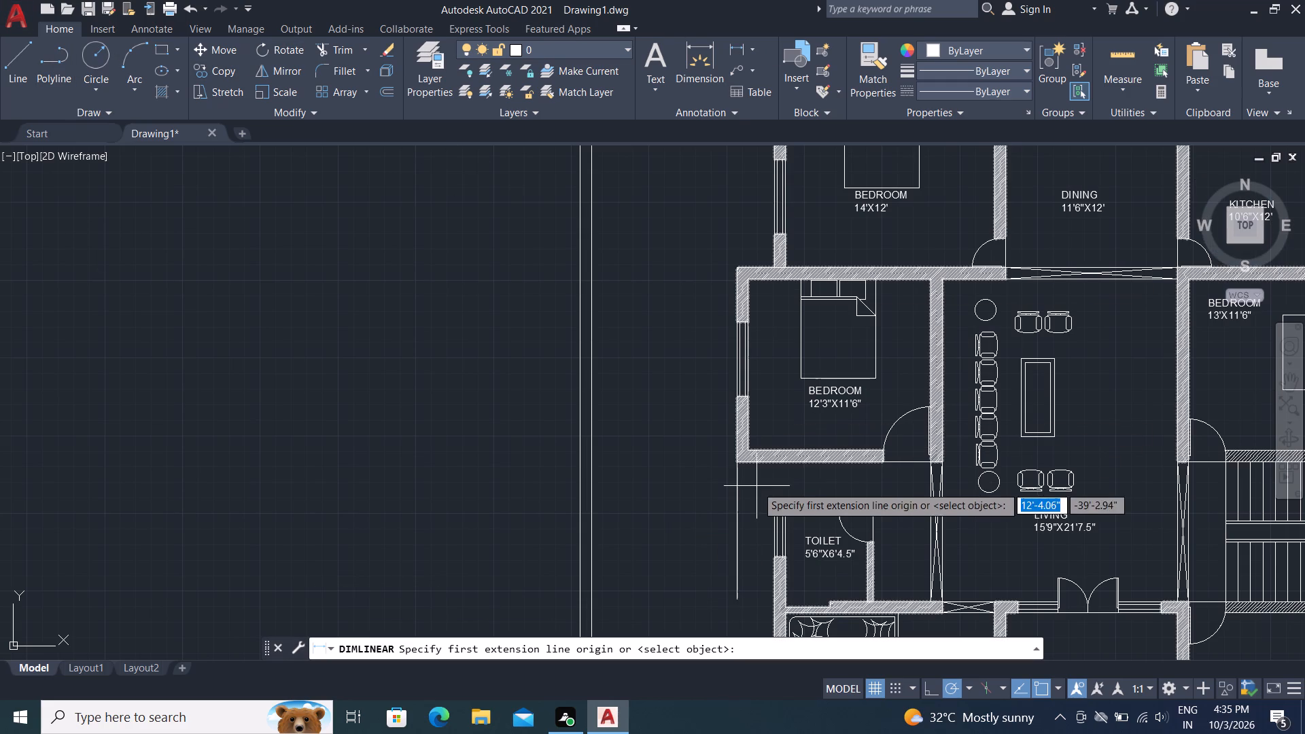
scroll(773, 510, up, 5)
click(741, 474)
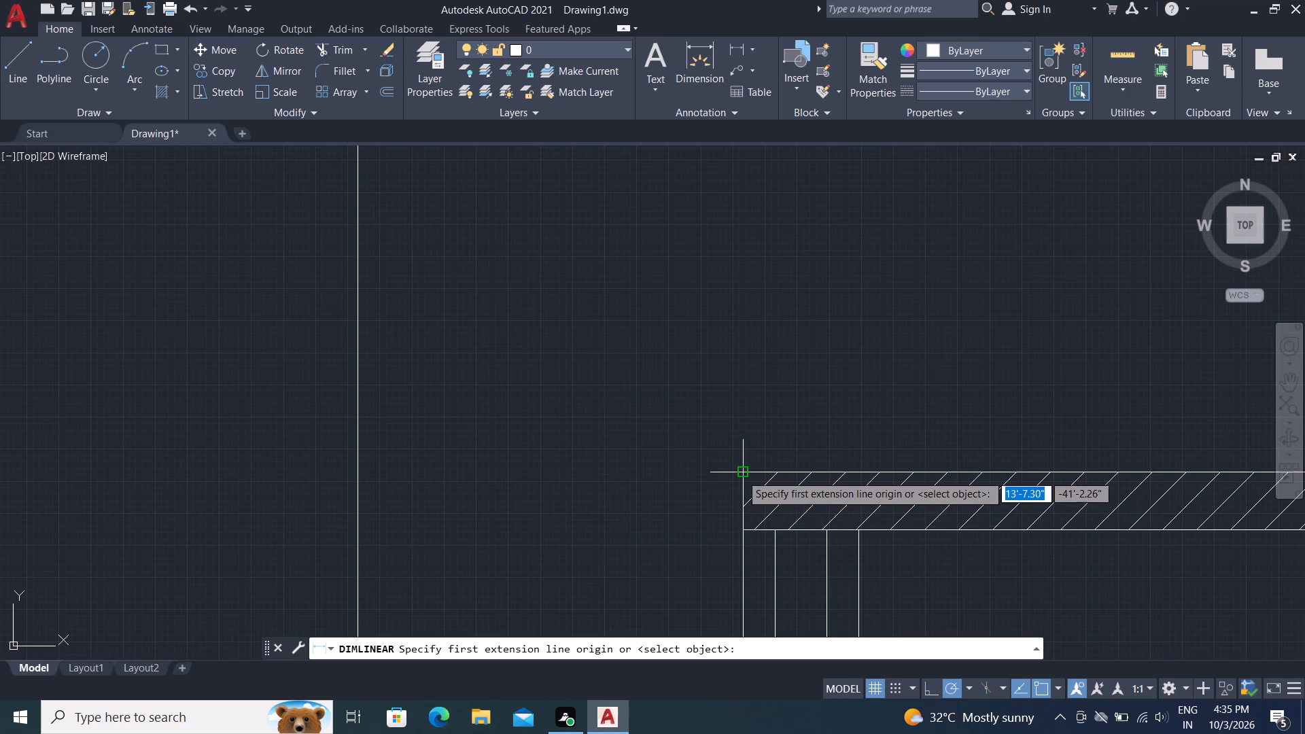
click(358, 468)
scroll(367, 476, down, 2)
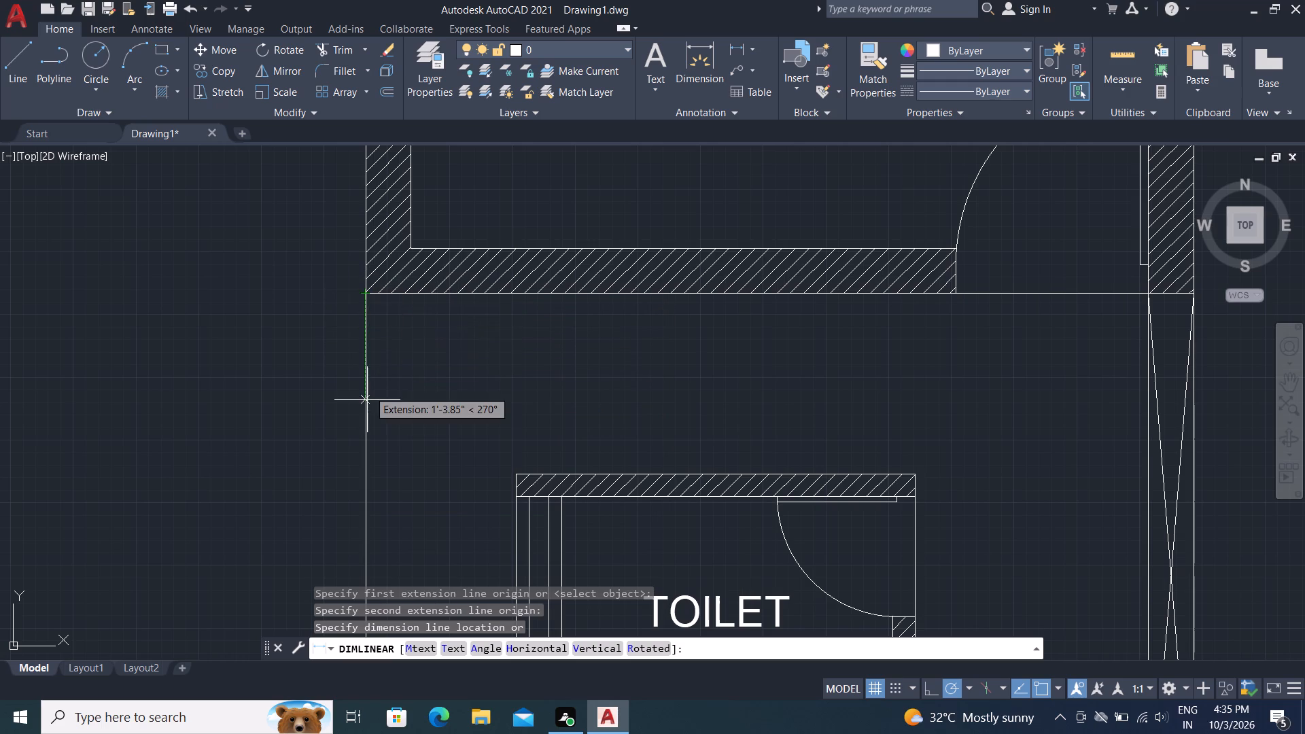
click(368, 492)
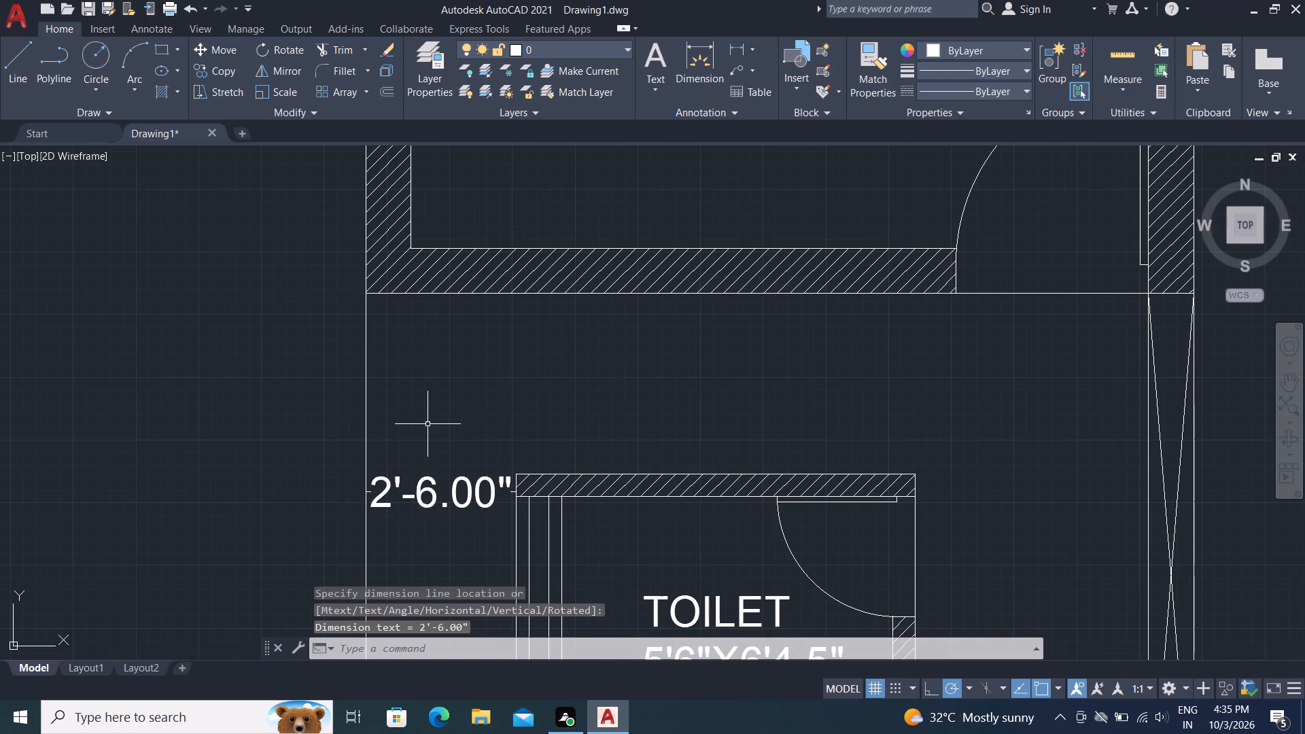
key(Escape)
Trim away the vertical line running south from the bedroom's southwest corner.
text(TR)
key(space)
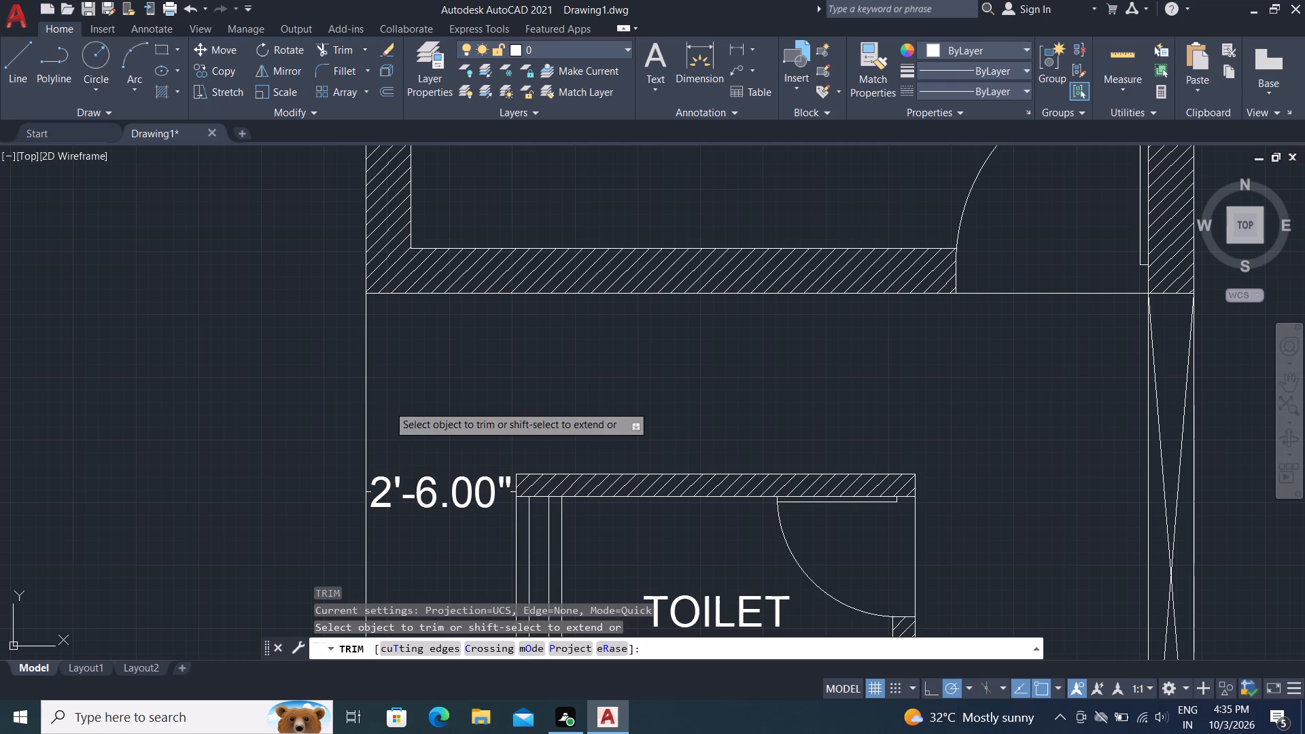
click(364, 400)
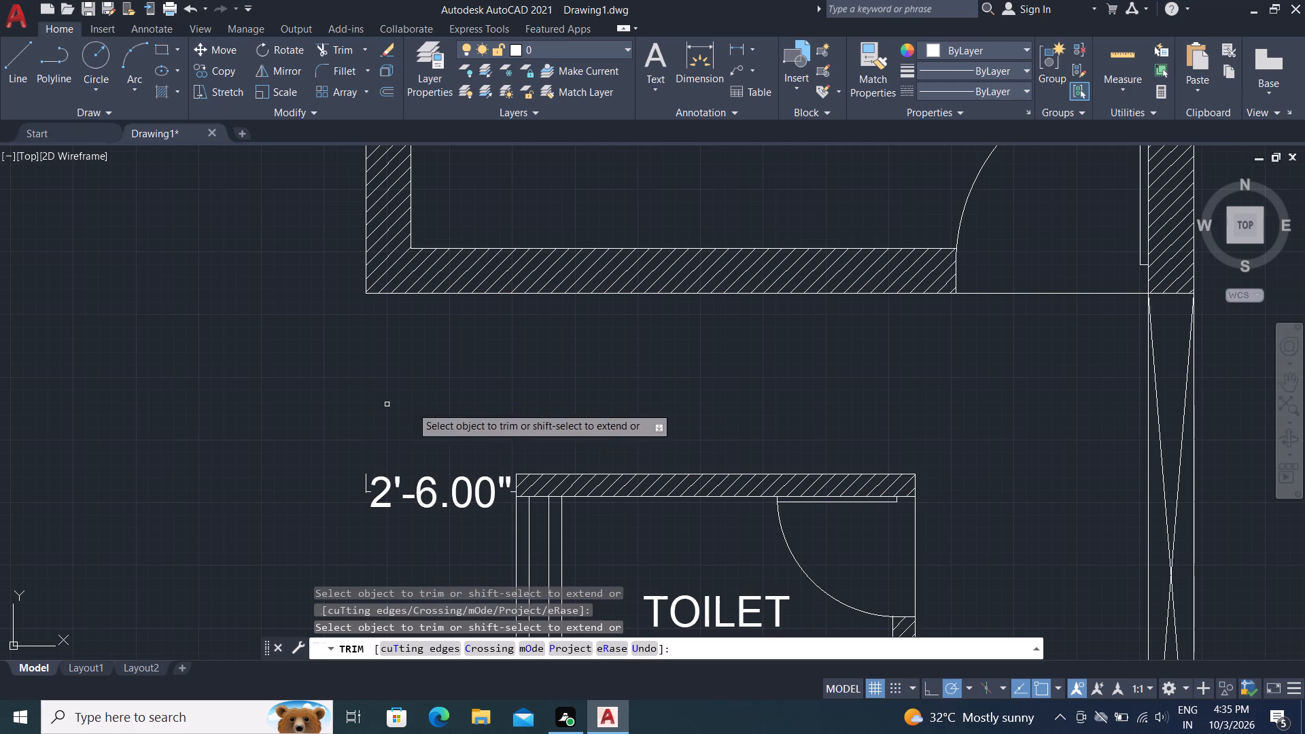
key(Escape)
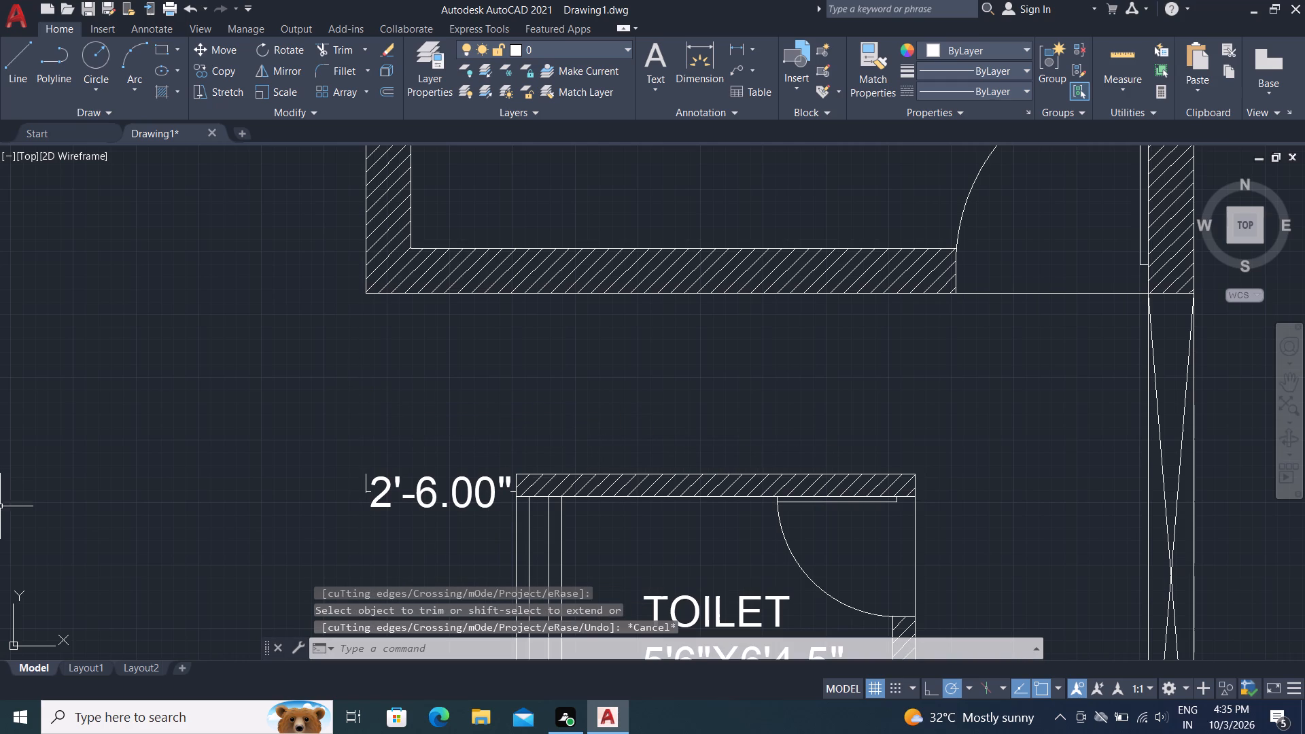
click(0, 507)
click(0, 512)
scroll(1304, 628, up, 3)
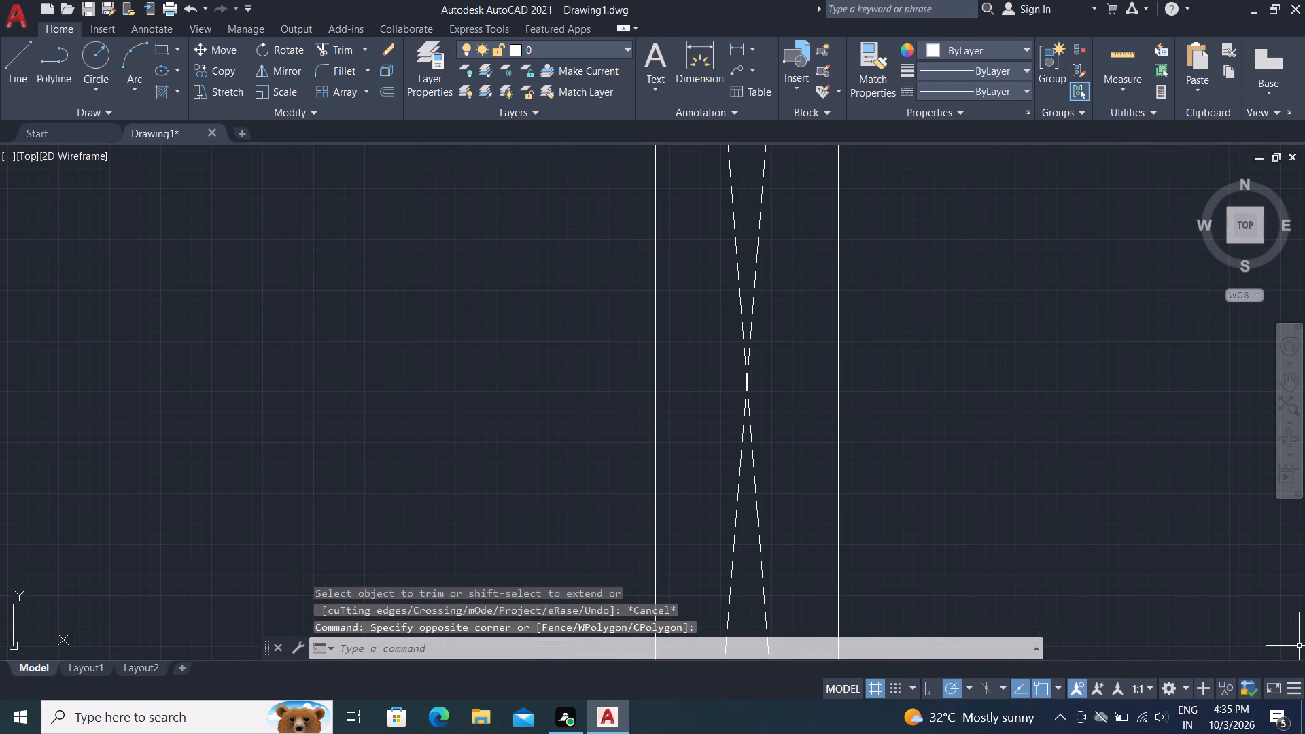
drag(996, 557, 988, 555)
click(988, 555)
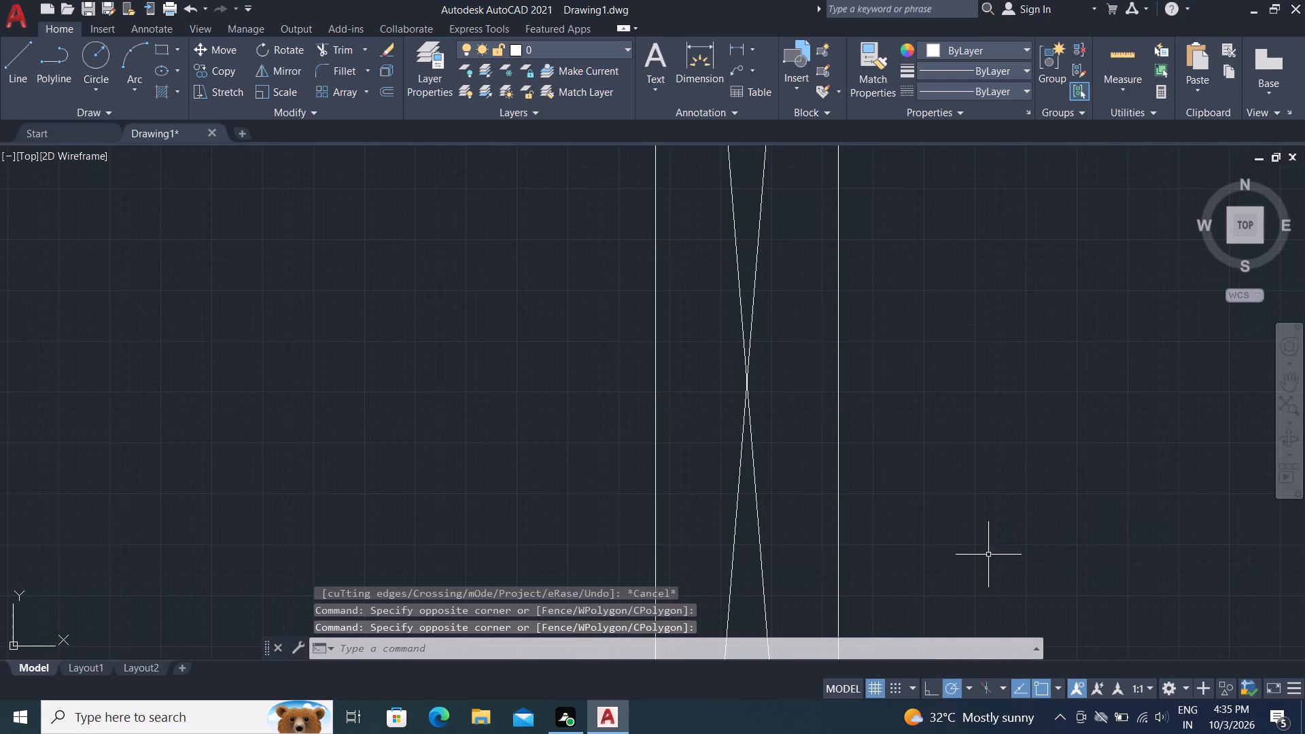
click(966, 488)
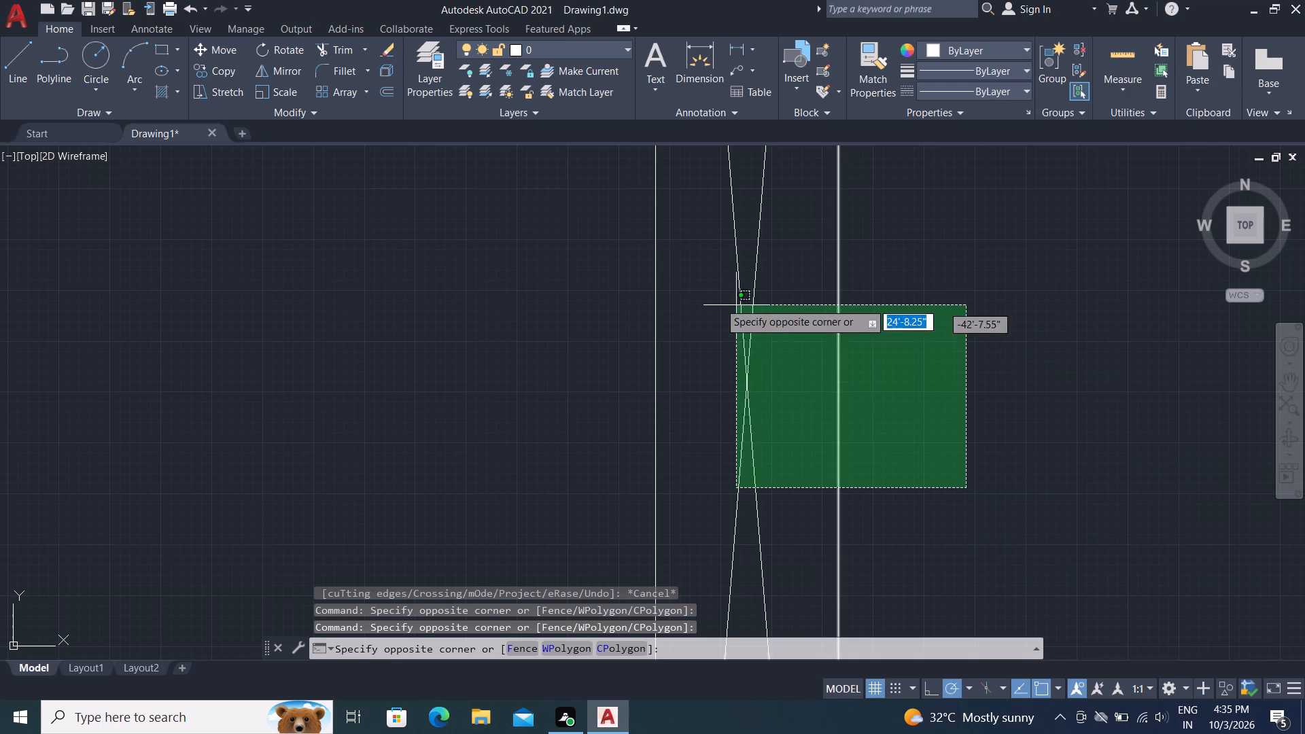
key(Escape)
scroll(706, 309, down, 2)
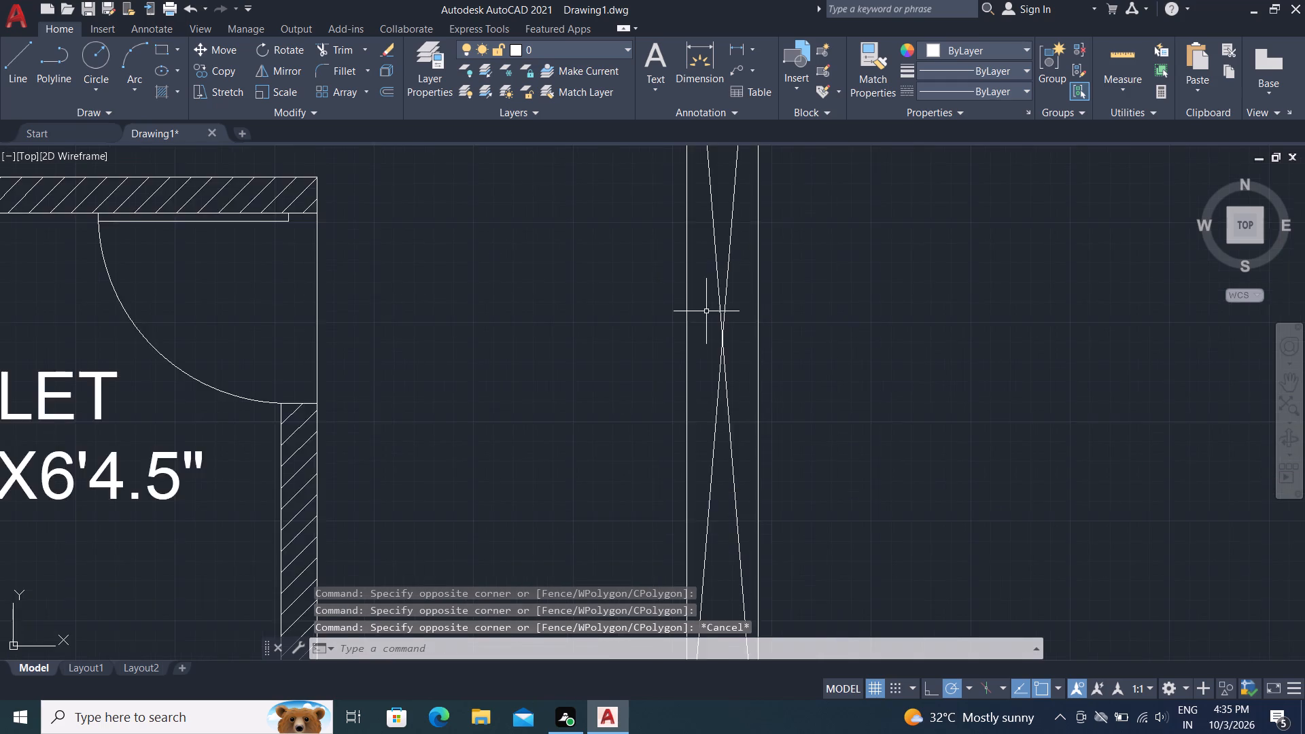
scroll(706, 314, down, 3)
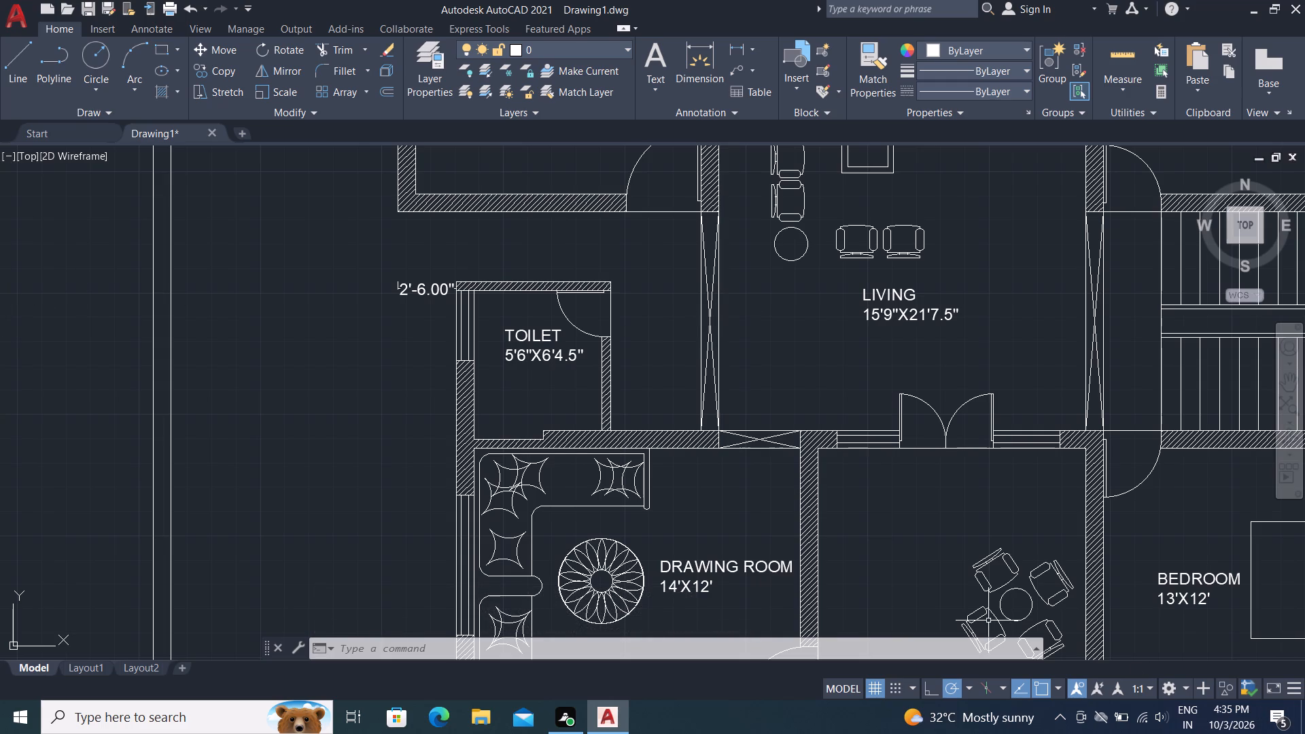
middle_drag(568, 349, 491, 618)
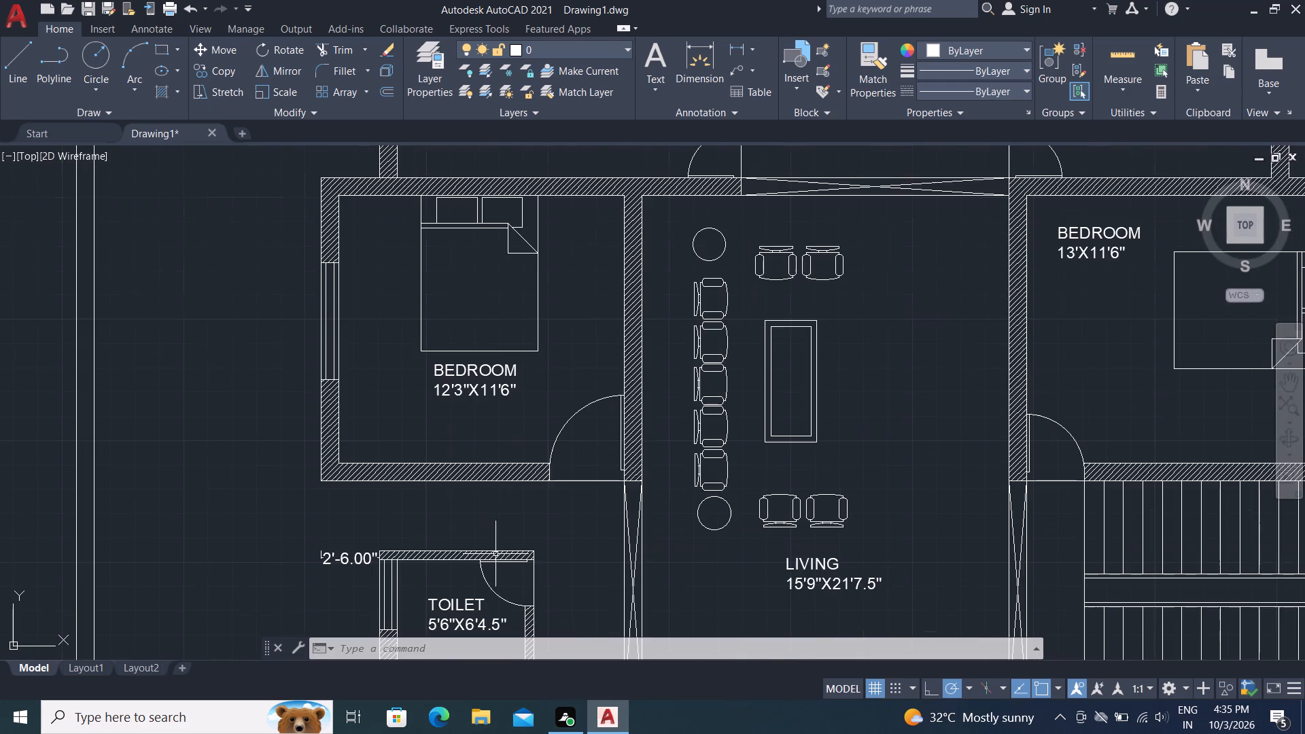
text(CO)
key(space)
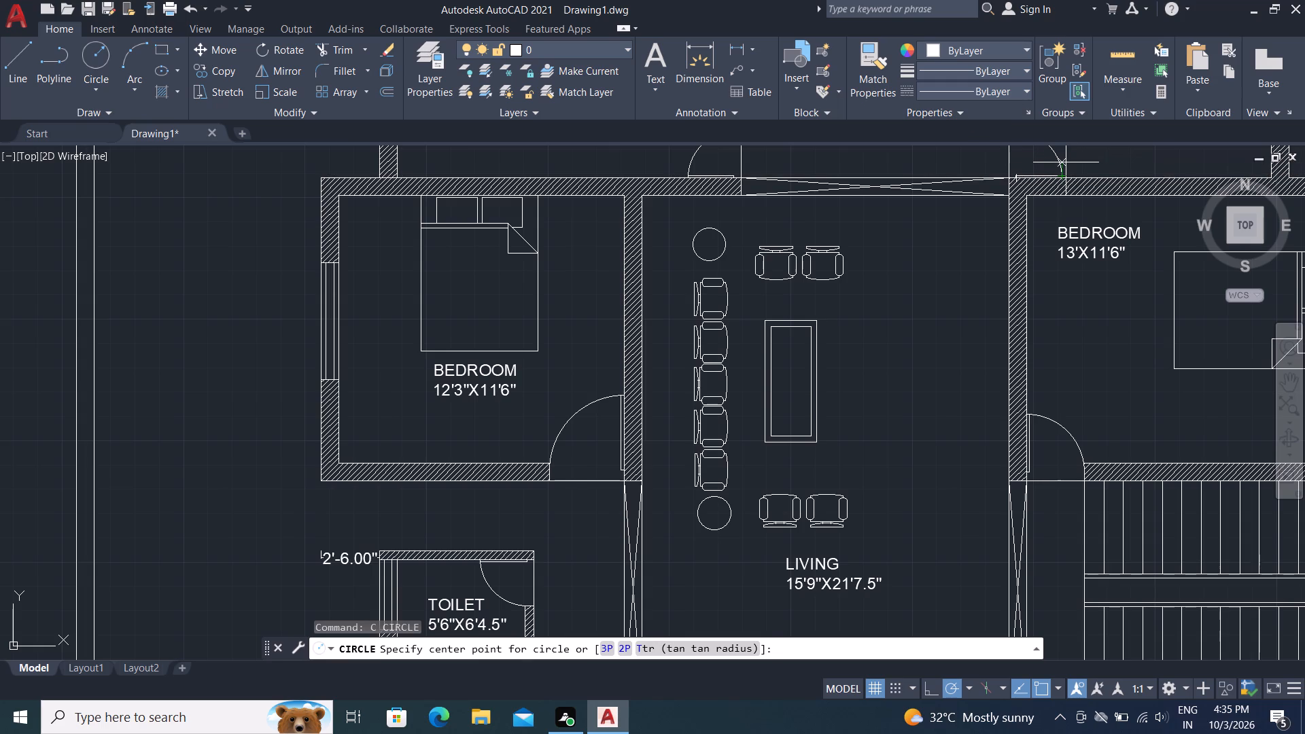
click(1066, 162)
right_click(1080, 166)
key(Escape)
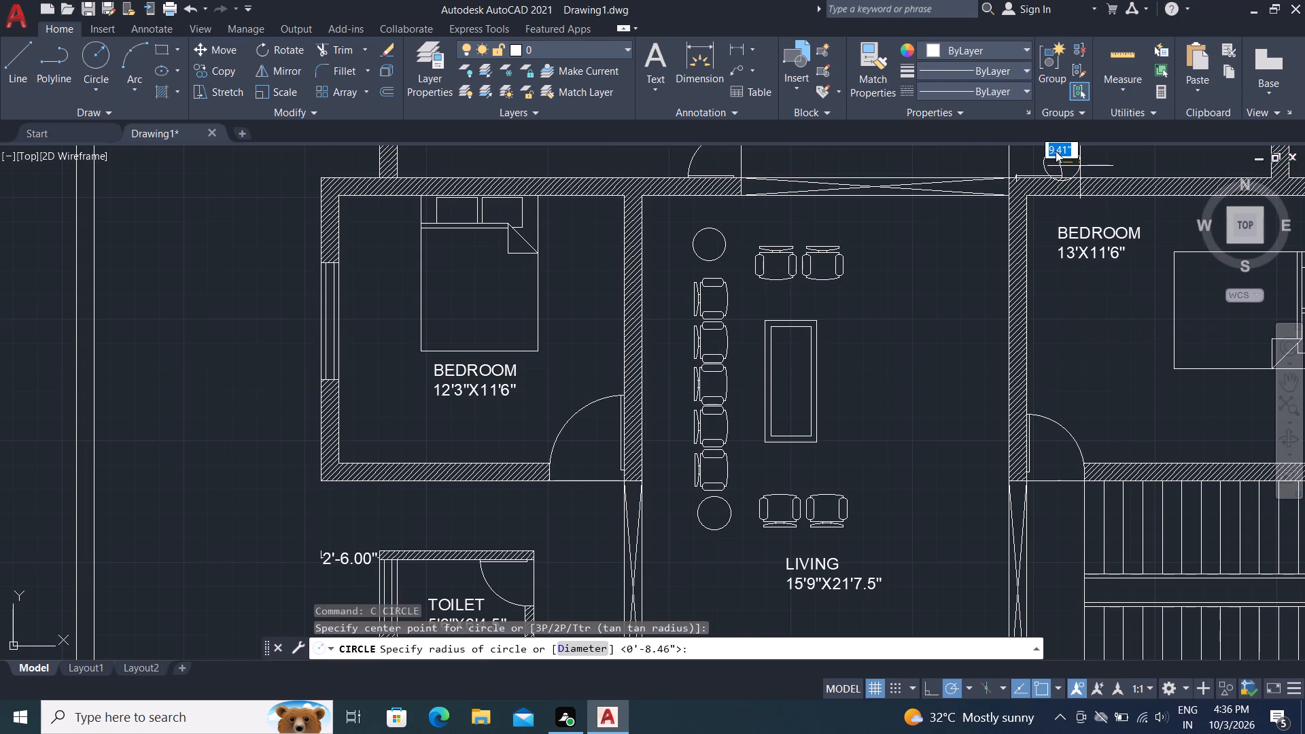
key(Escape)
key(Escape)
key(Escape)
Copy the door between the dining room and kitchen to the outer northwest corner of the toilet, against the corner's west side.
text(CO)
key(space)
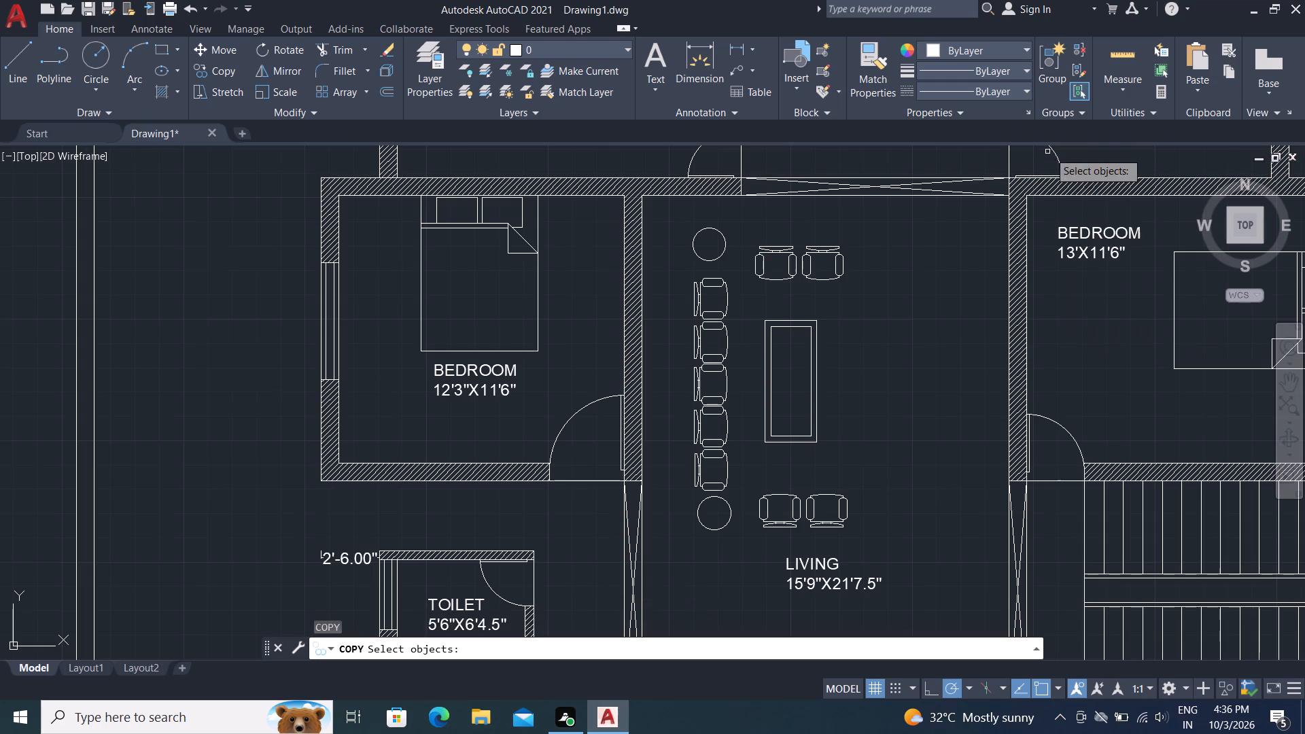
click(1055, 153)
right_click(1057, 153)
click(1058, 151)
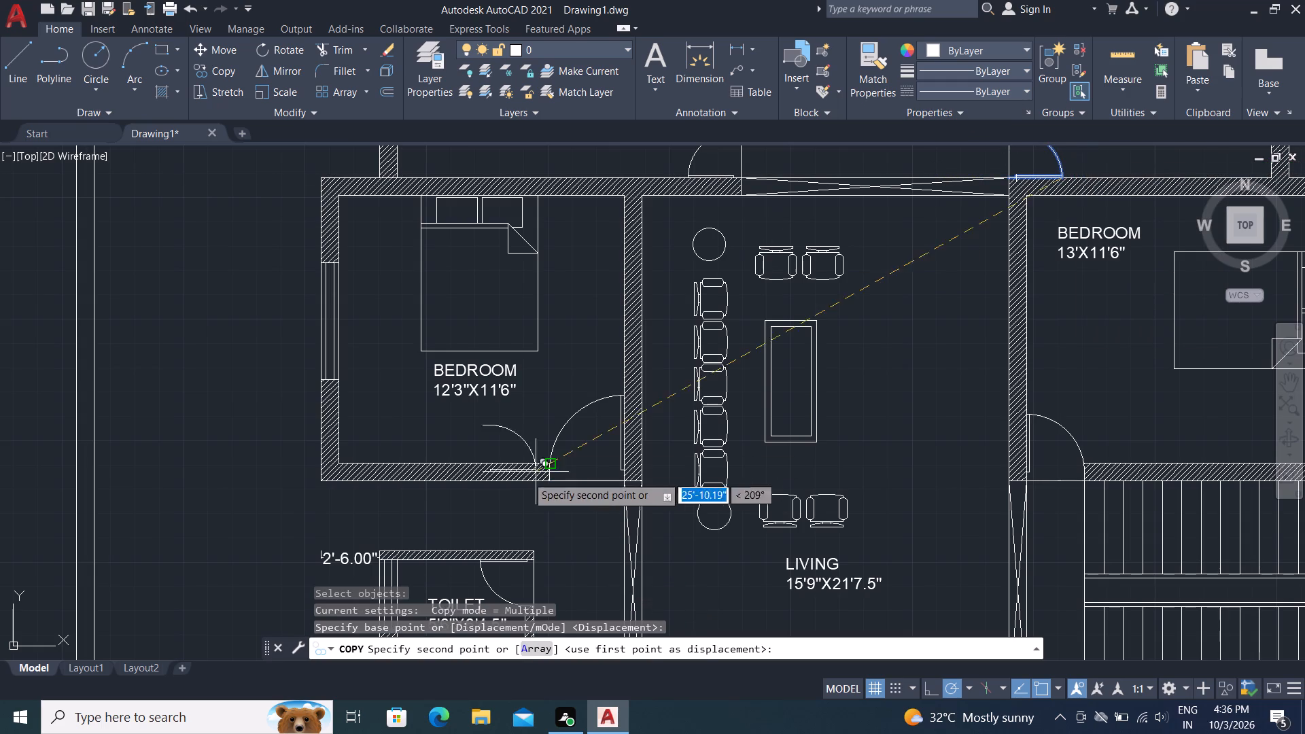
scroll(419, 548, up, 3)
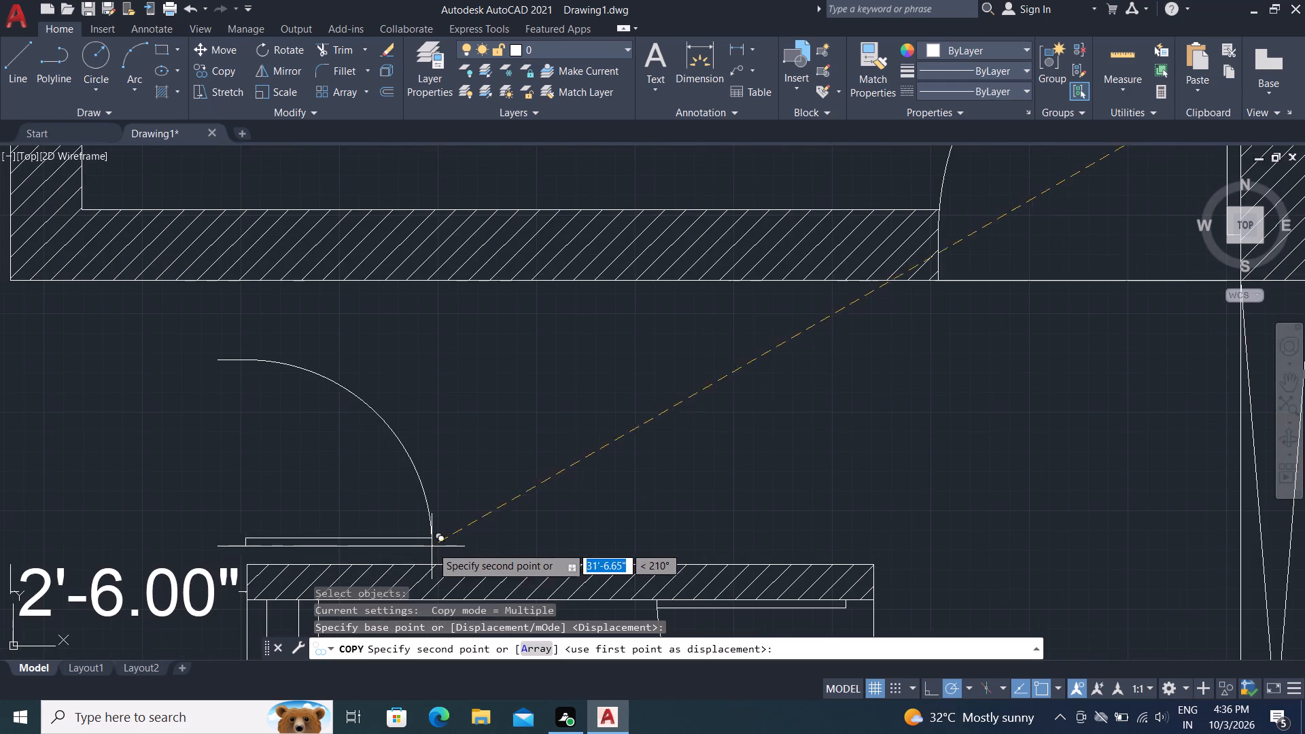
click(462, 565)
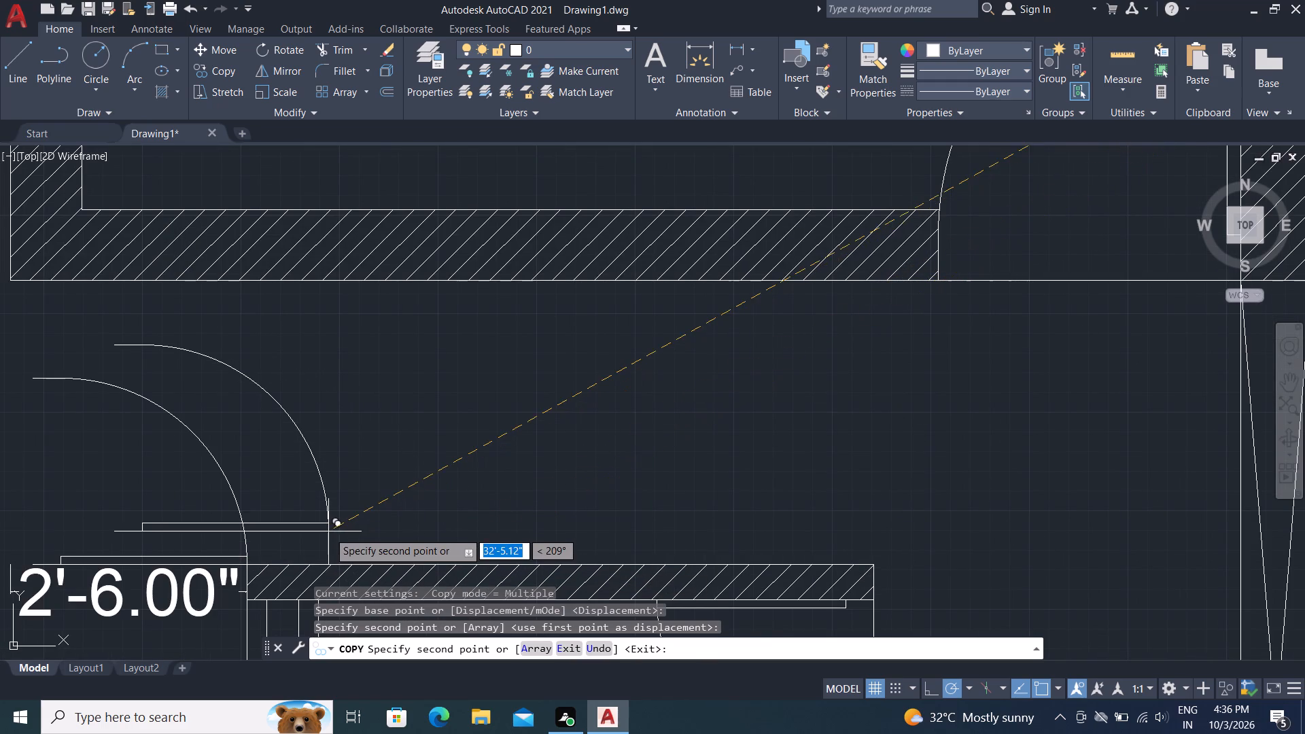
key(Escape)
Move the copied door east about 2'-3" so its west end sits on the toilet's outer northwest corner.
click(246, 531)
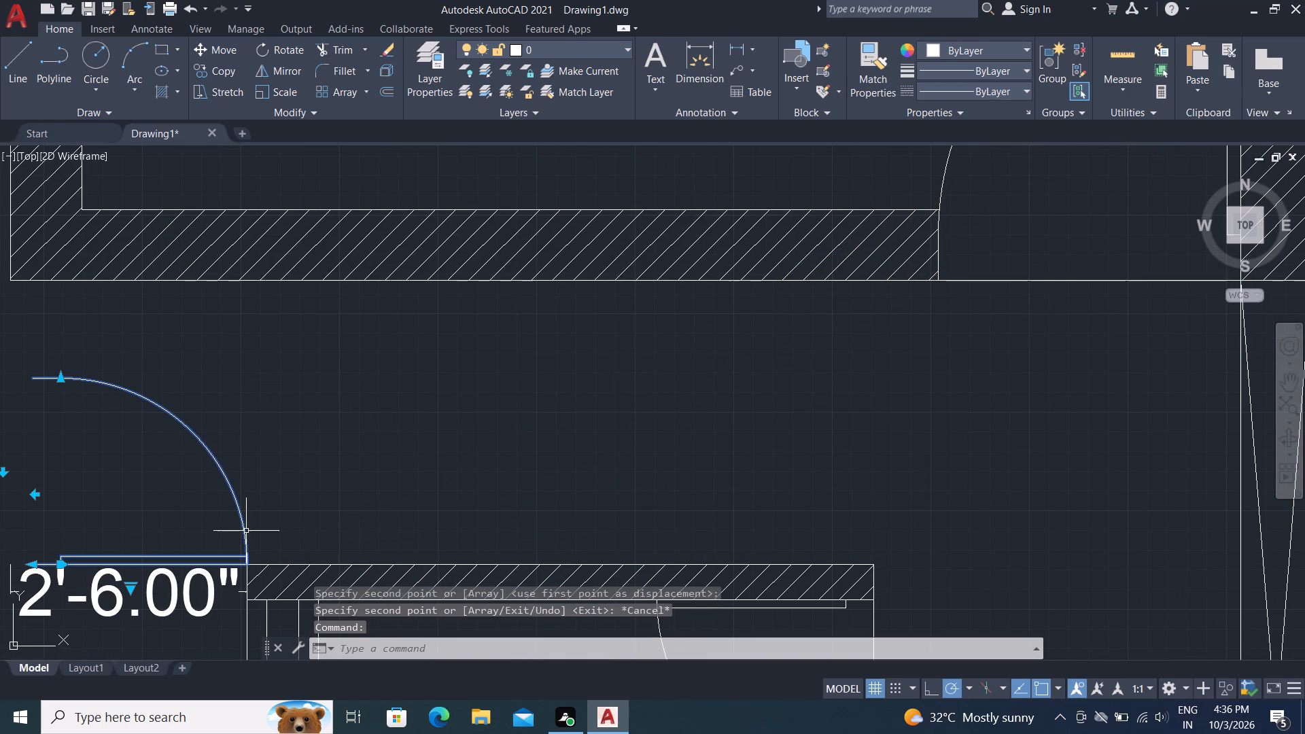
text(M)
key(space)
middle_drag(221, 533, 391, 456)
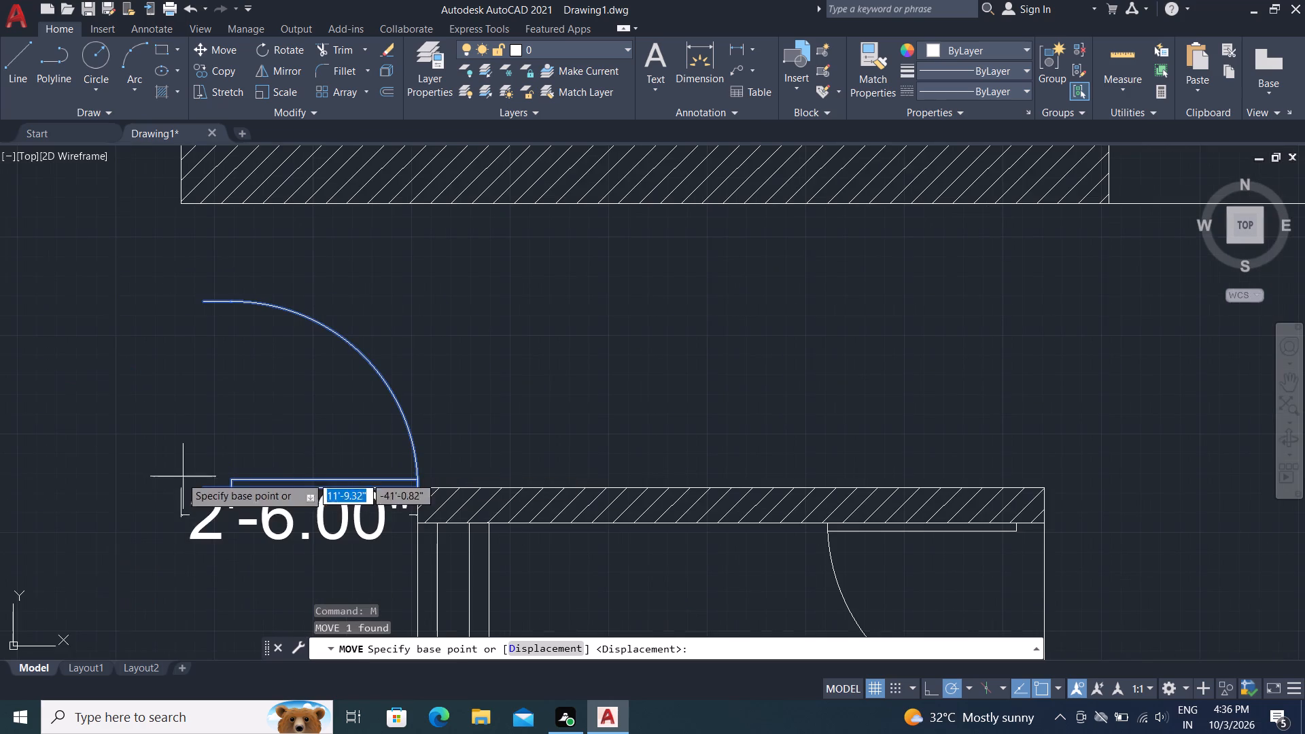
click(206, 487)
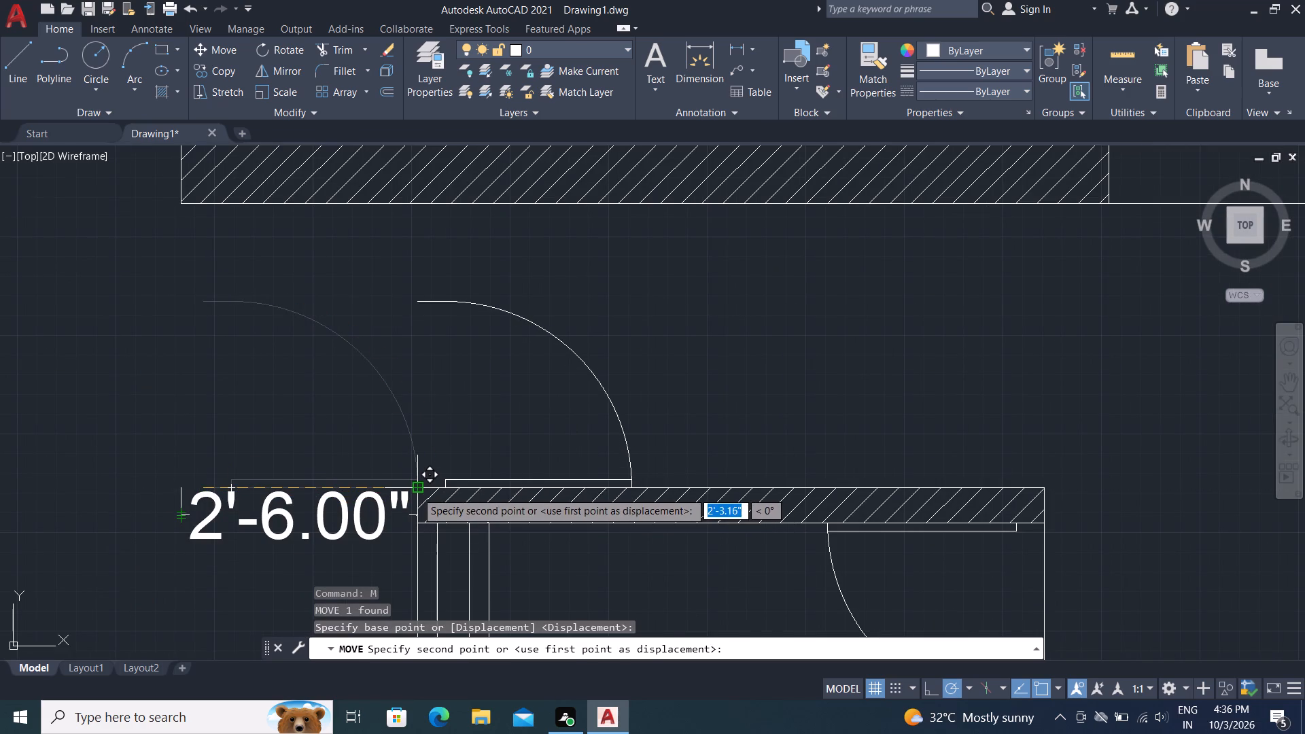
click(416, 491)
key(Escape)
Scale up the copied door from the toilet's northwest corner until its swing reaches the bedroom's south wall.
key(m)
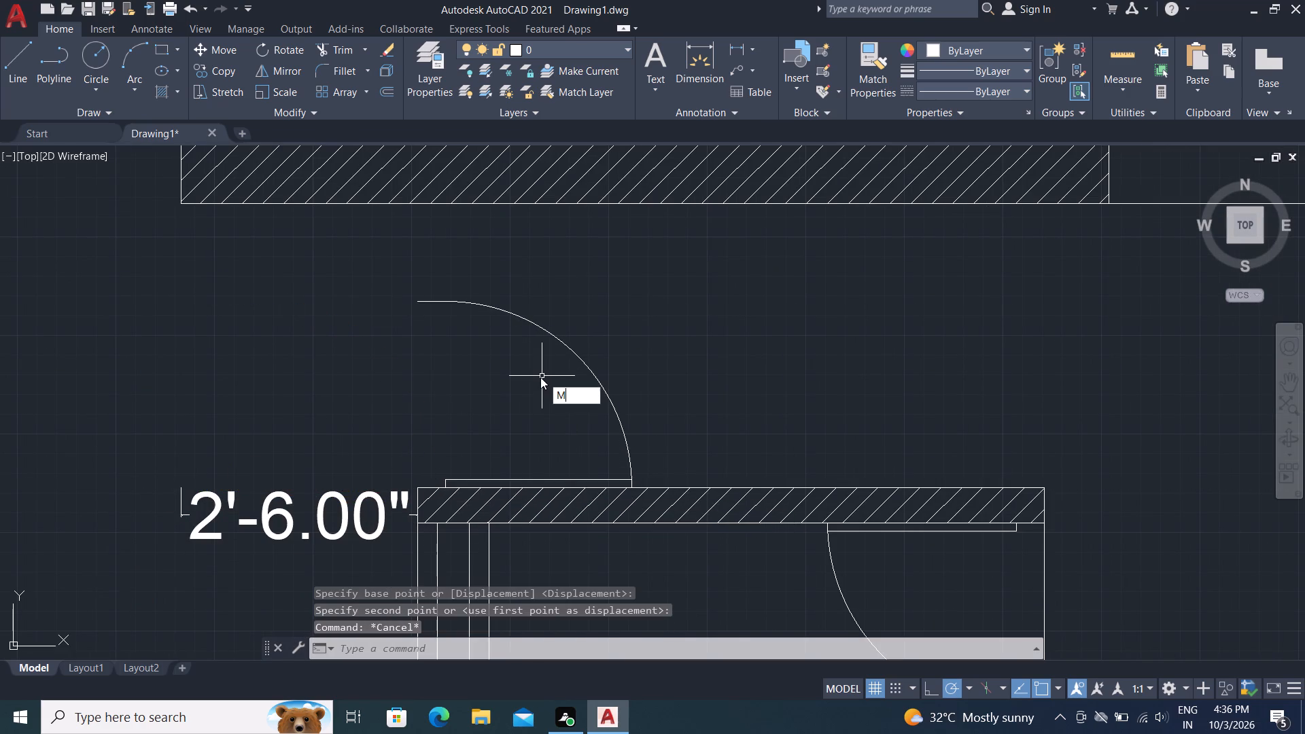
key(Escape)
text(SC)
key(space)
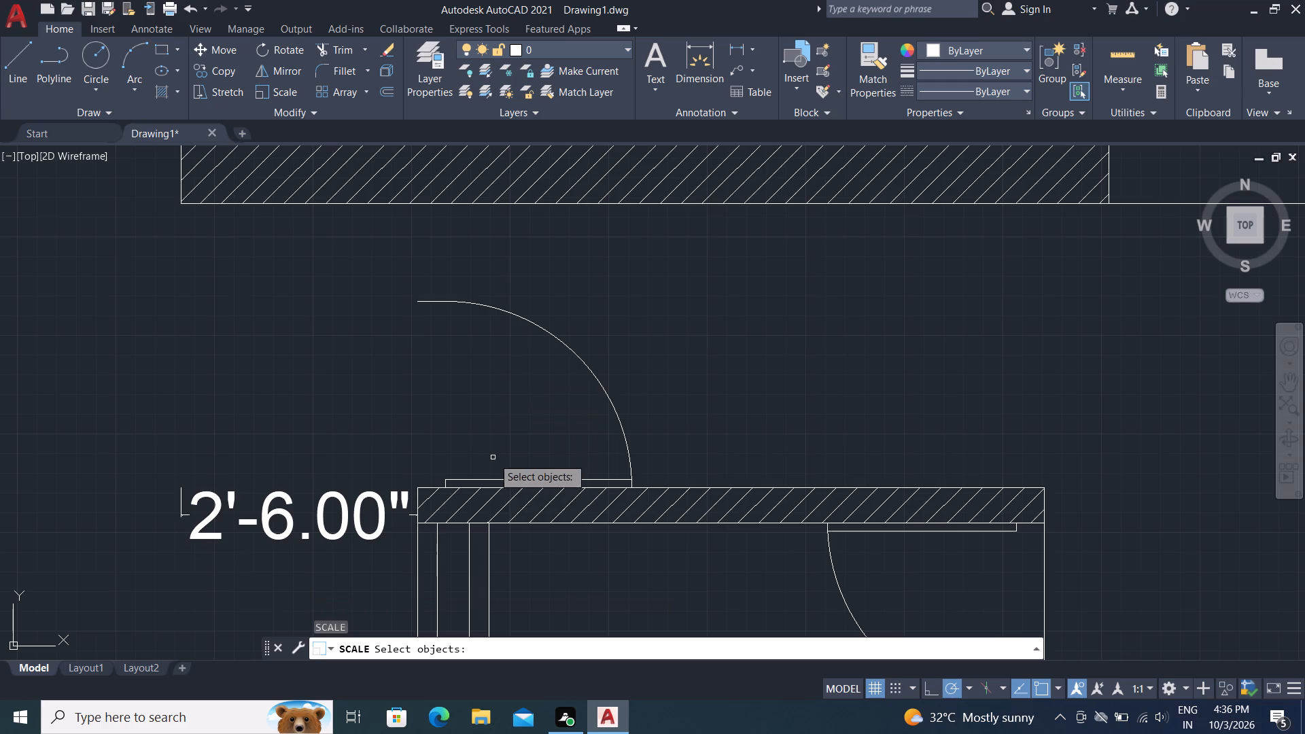
click(488, 479)
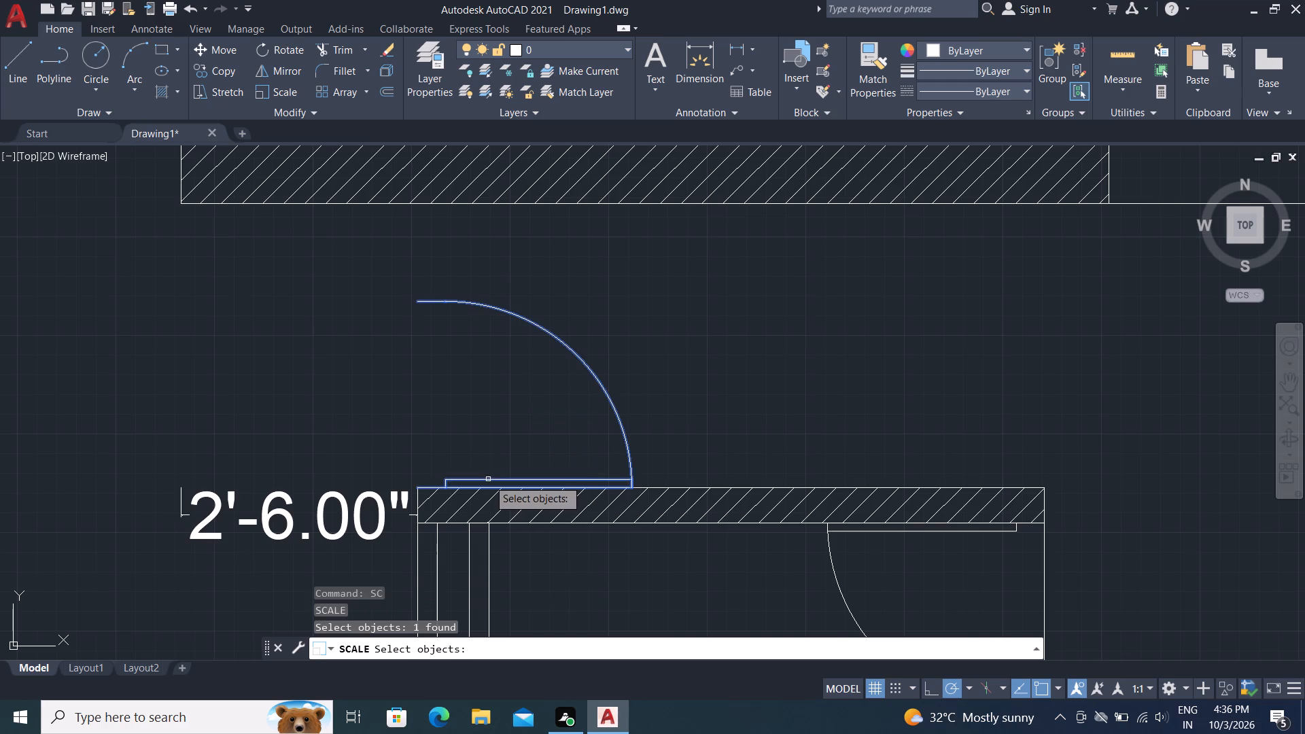
right_drag(493, 455, 487, 462)
click(416, 487)
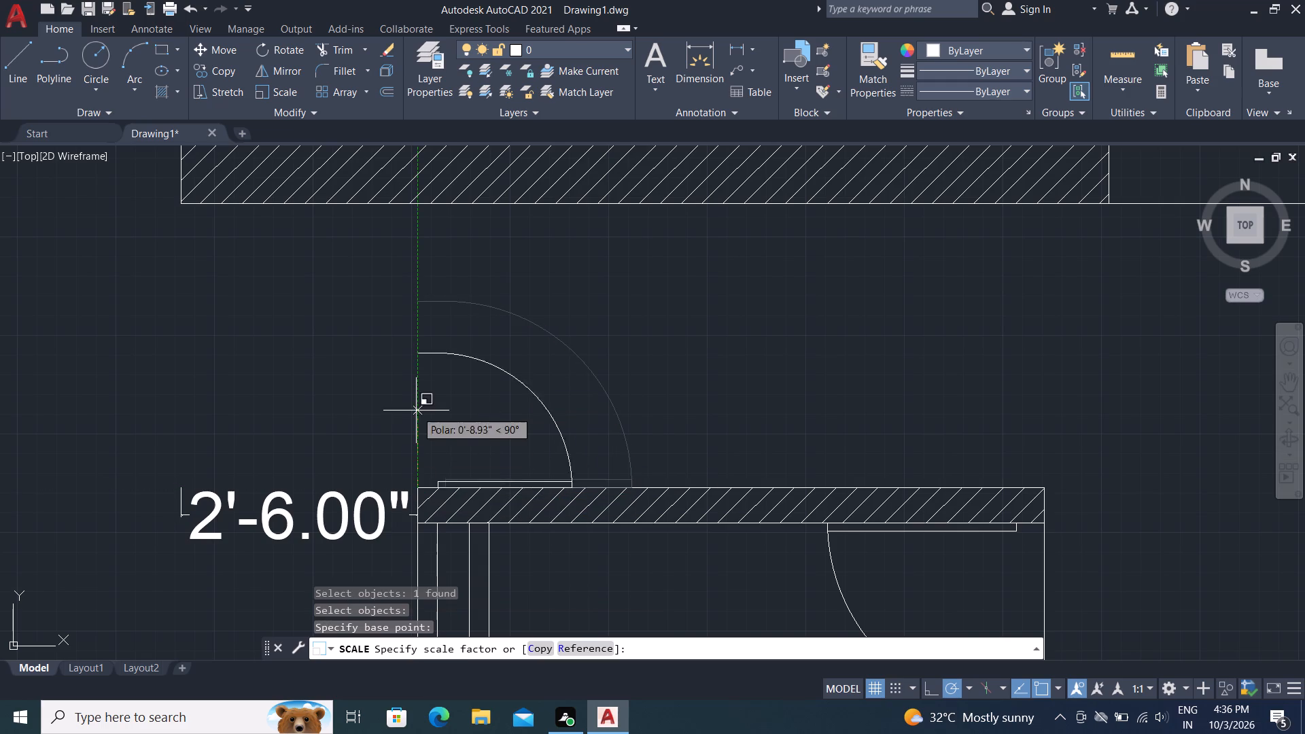
click(420, 325)
scroll(570, 429, down, 2)
scroll(433, 499, down, 1)
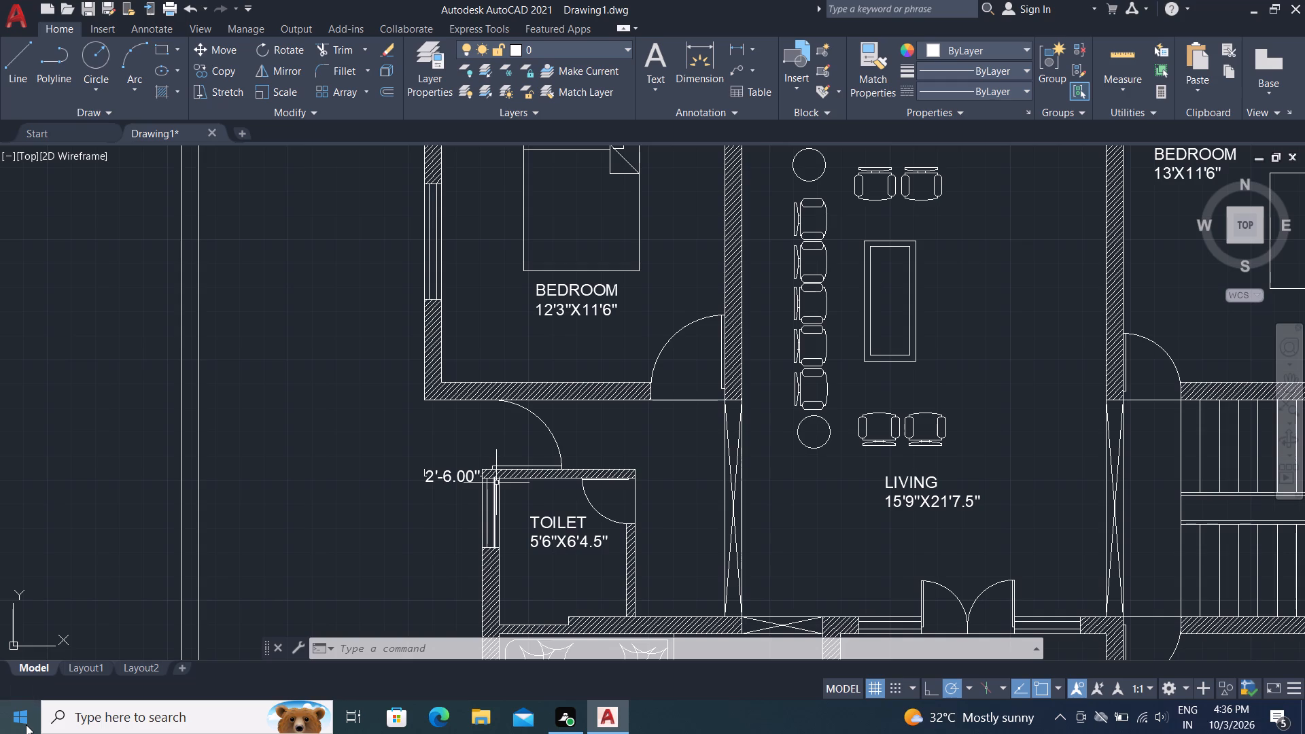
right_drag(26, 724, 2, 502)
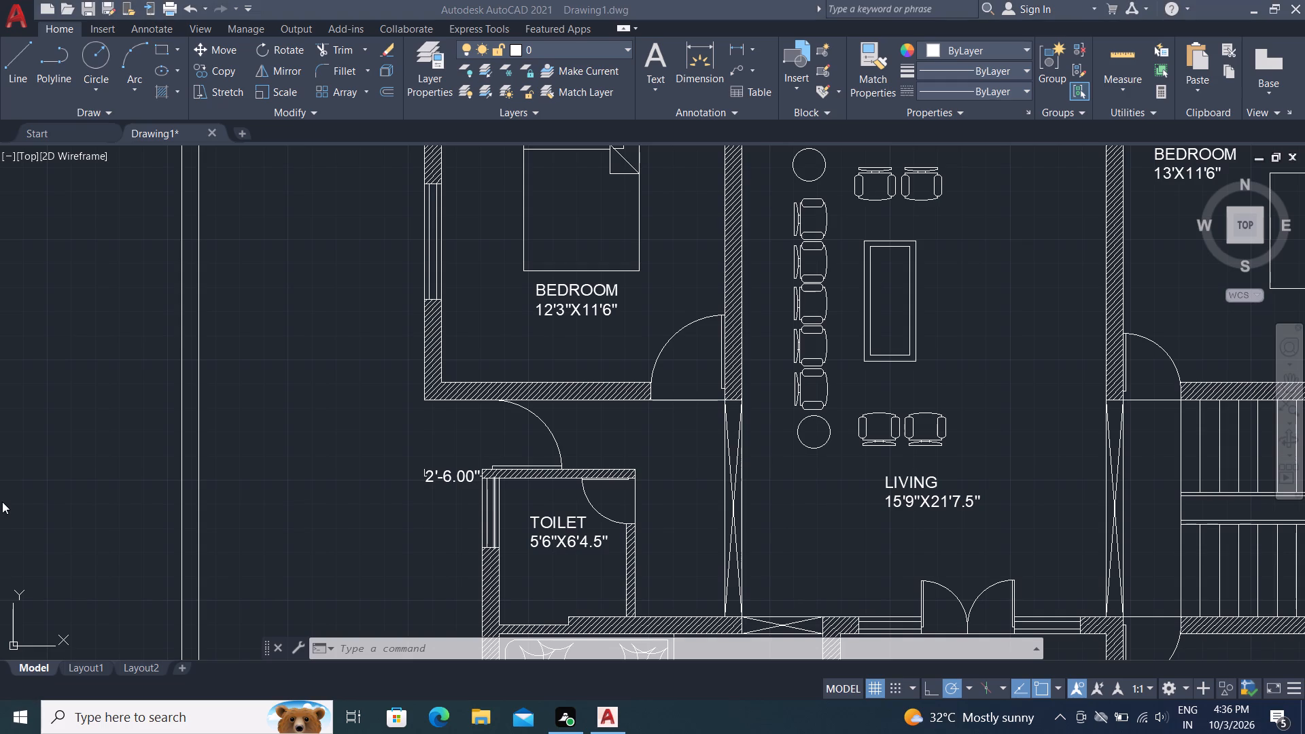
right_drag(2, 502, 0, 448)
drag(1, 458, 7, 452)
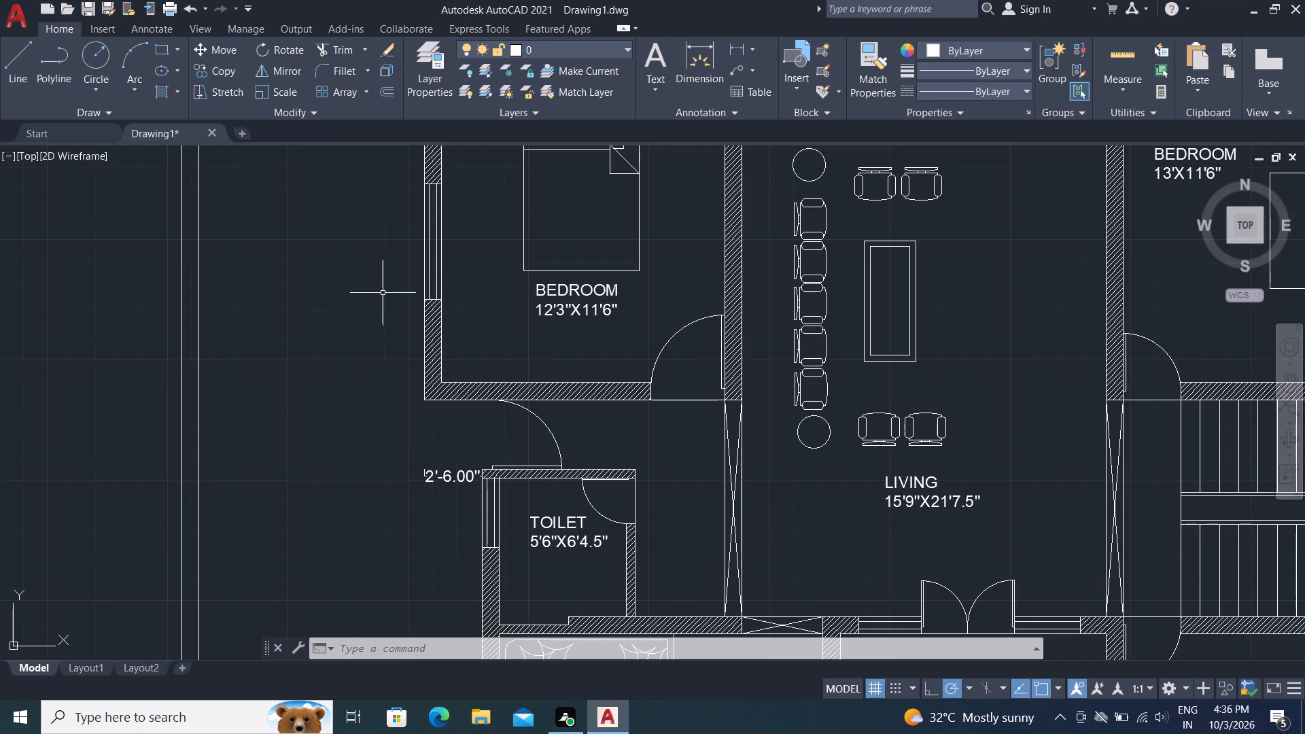
Add a horizontal linear dimension from the 14'X12' bedroom's outer northwest corner to the inner face of the west boundary wall.
scroll(1304, 474, down, 1)
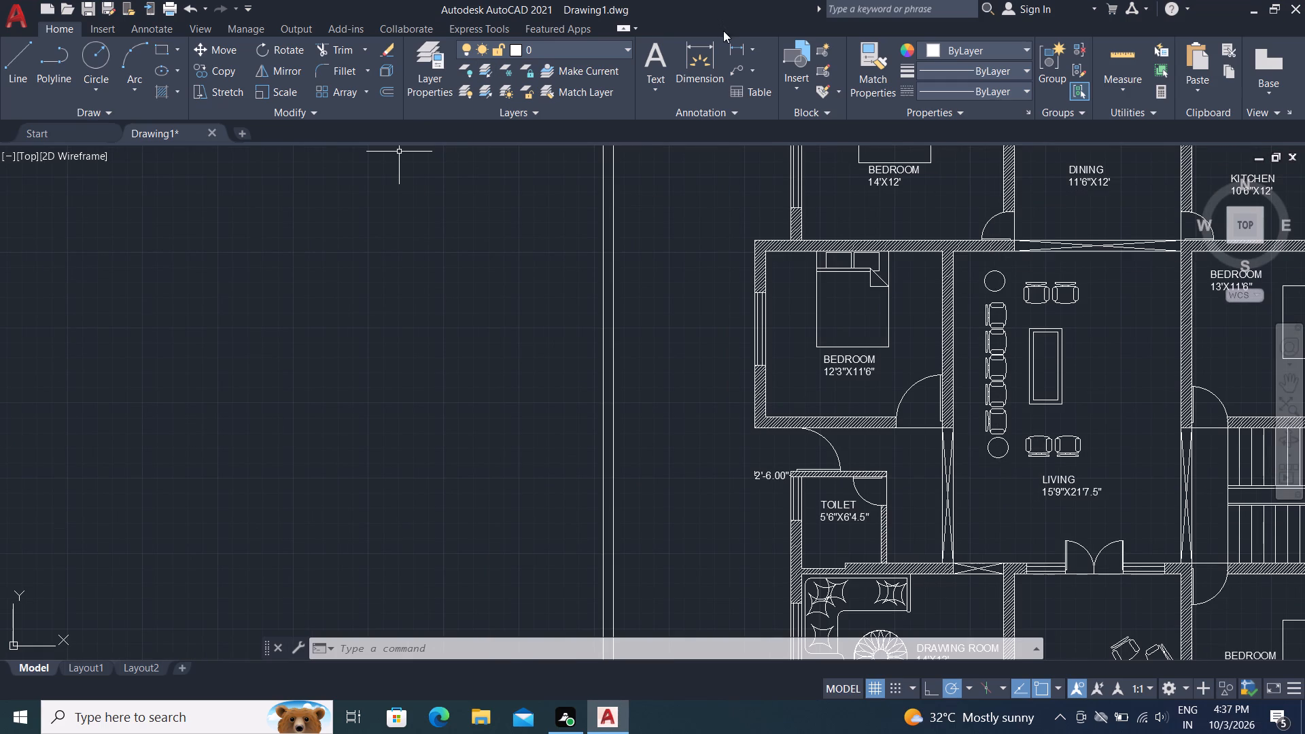
click(737, 48)
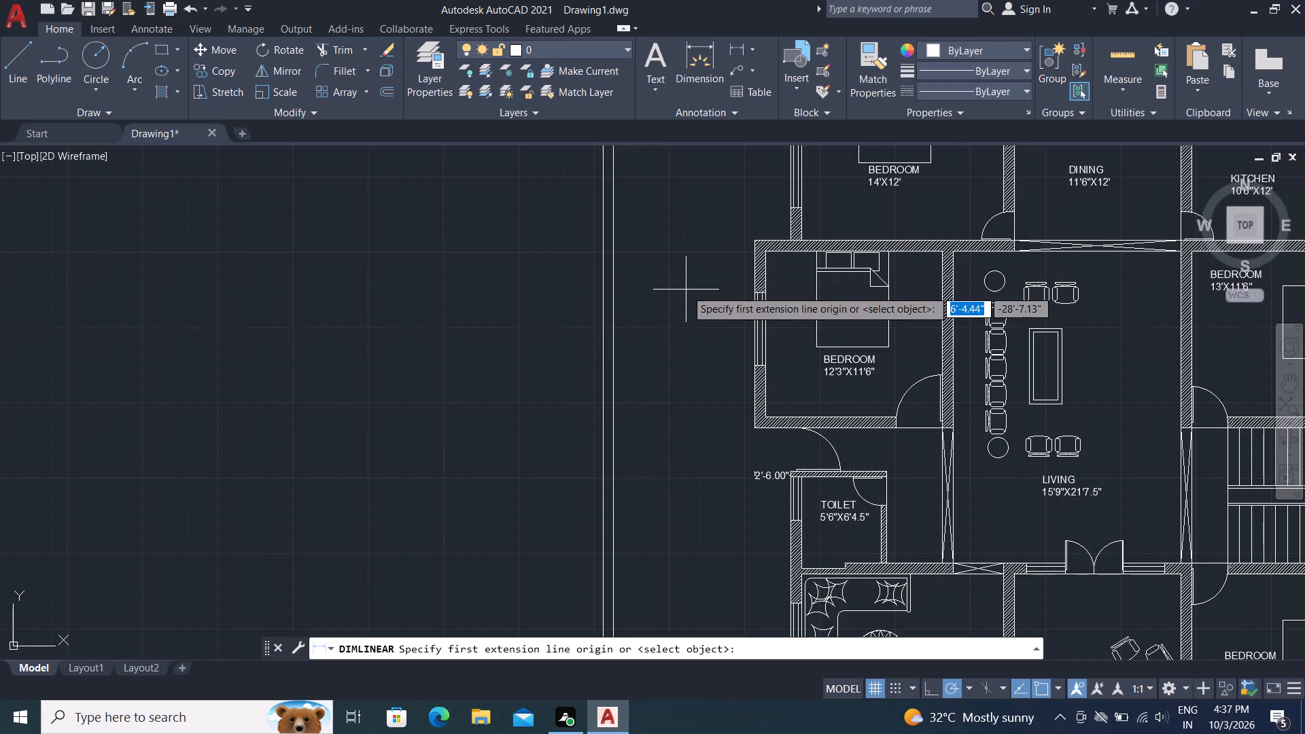
middle_drag(686, 290, 662, 585)
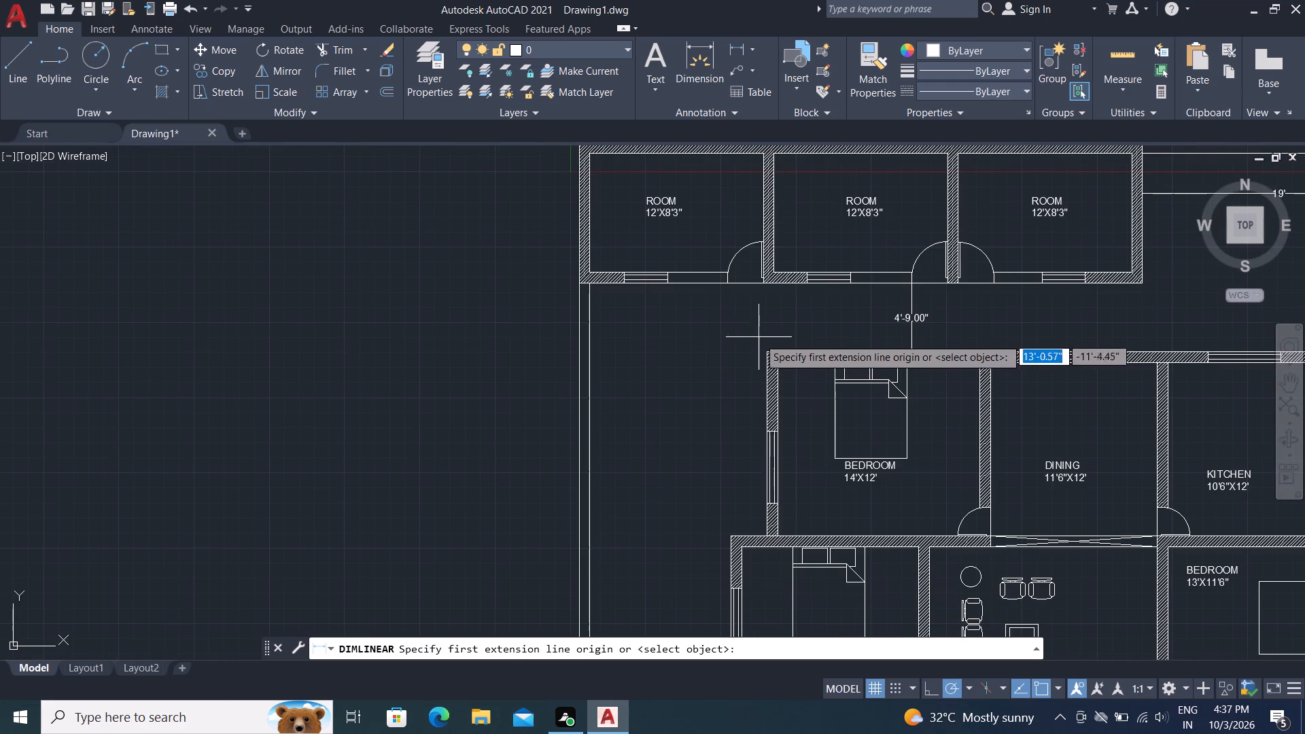
click(765, 347)
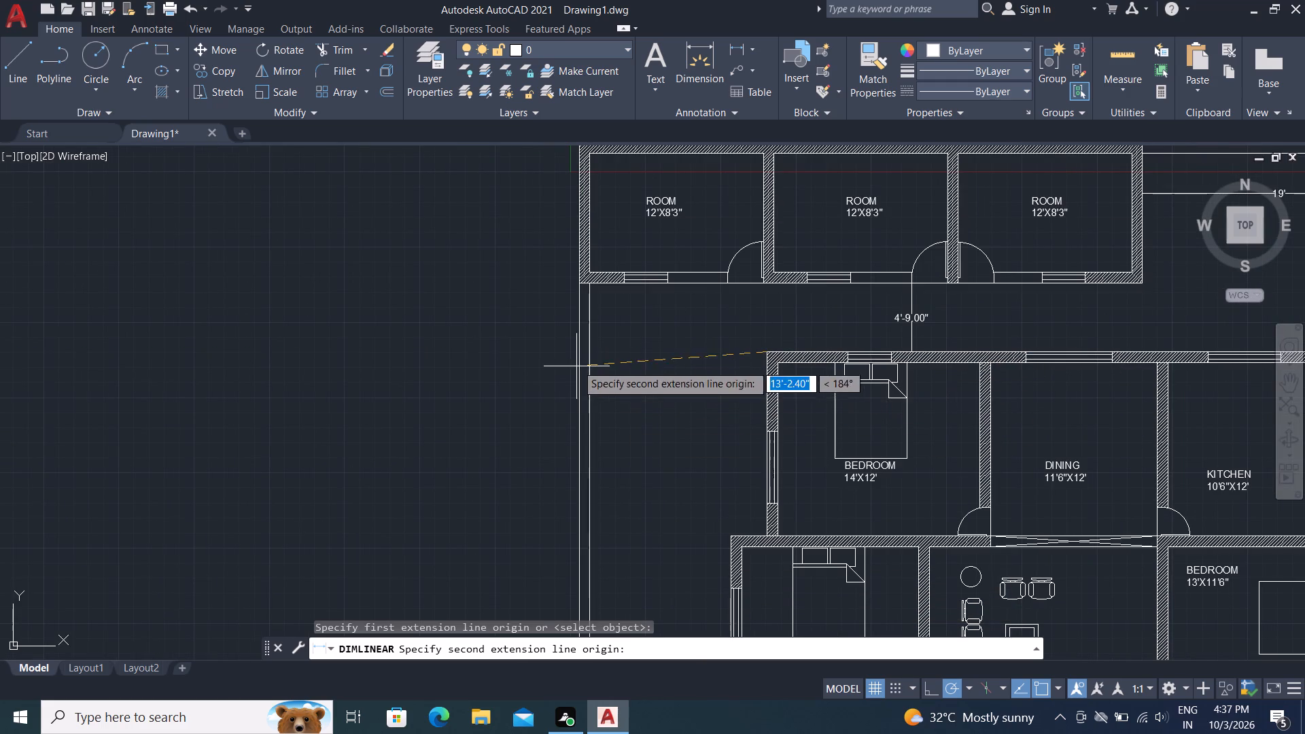
click(592, 352)
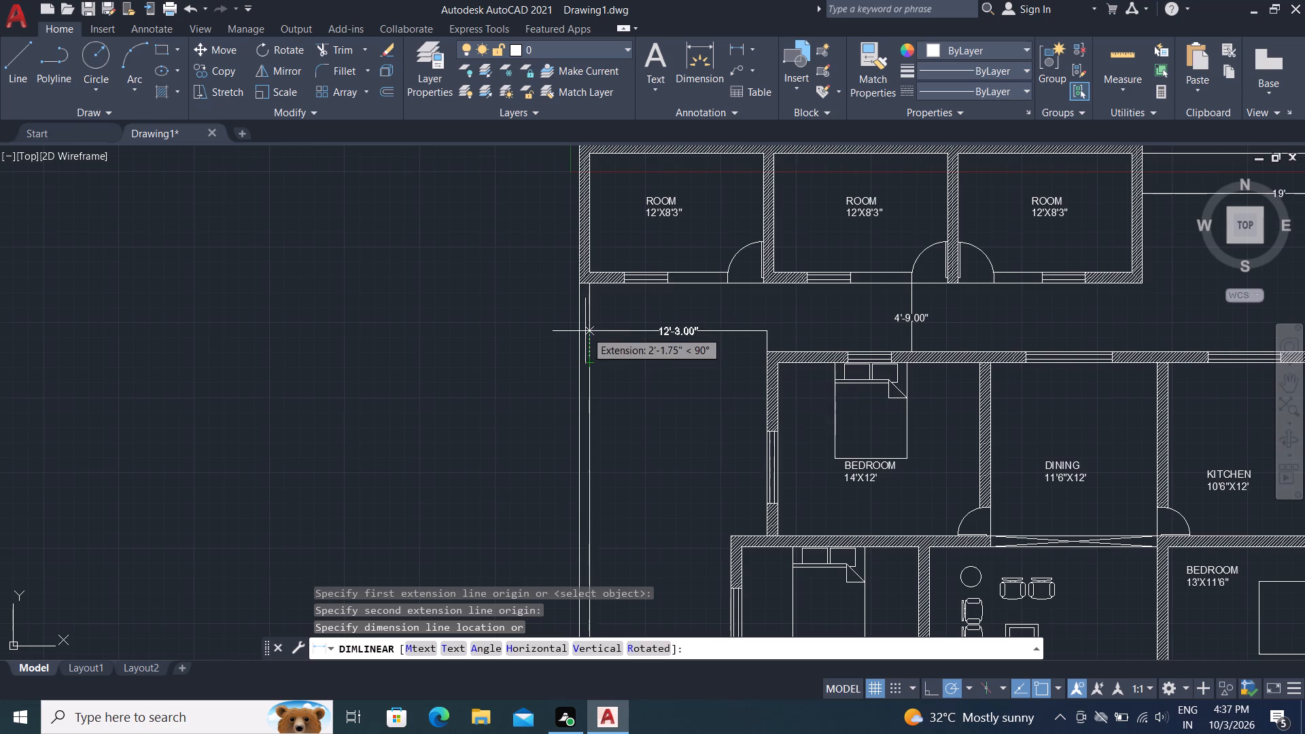
click(597, 389)
Add a horizontal linear dimension from the 12'3"X11'6" bedroom's outer northwest corner to the inner face of the west boundary wall.
middle_drag(637, 471, 583, 256)
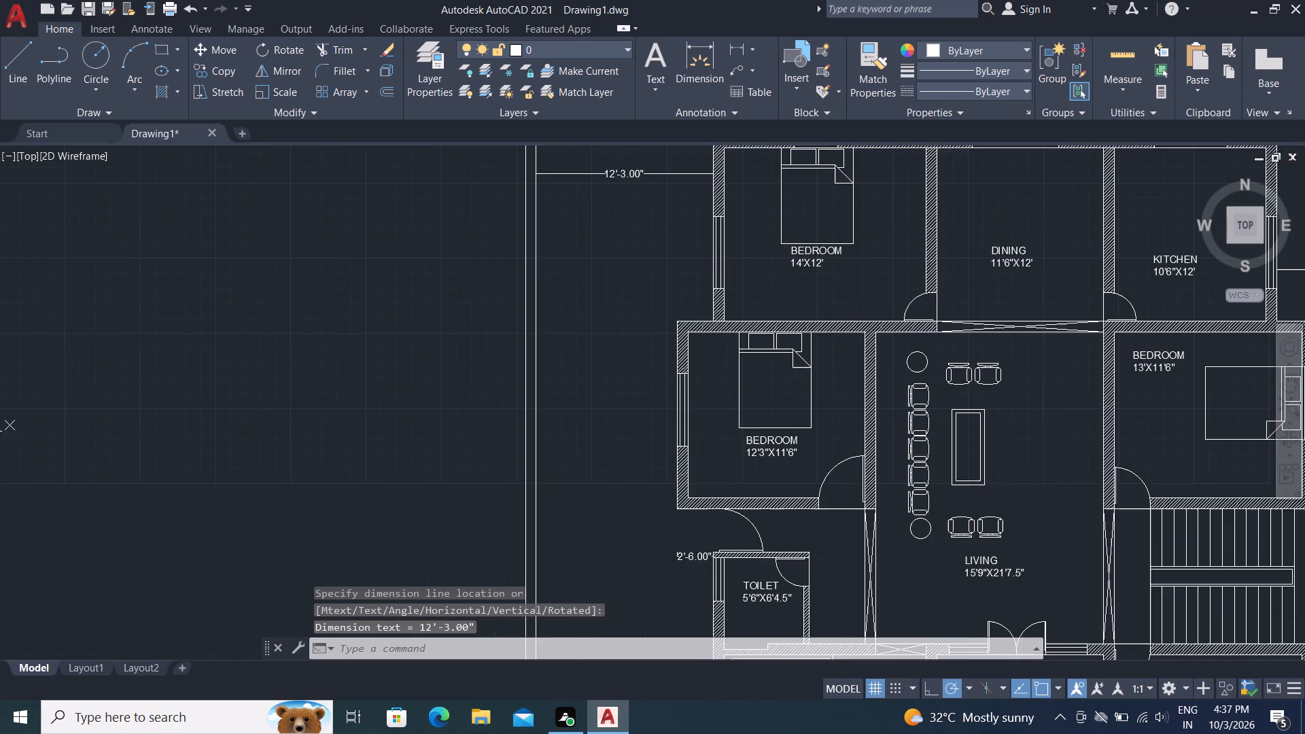
middle_drag(555, 169, 541, 74)
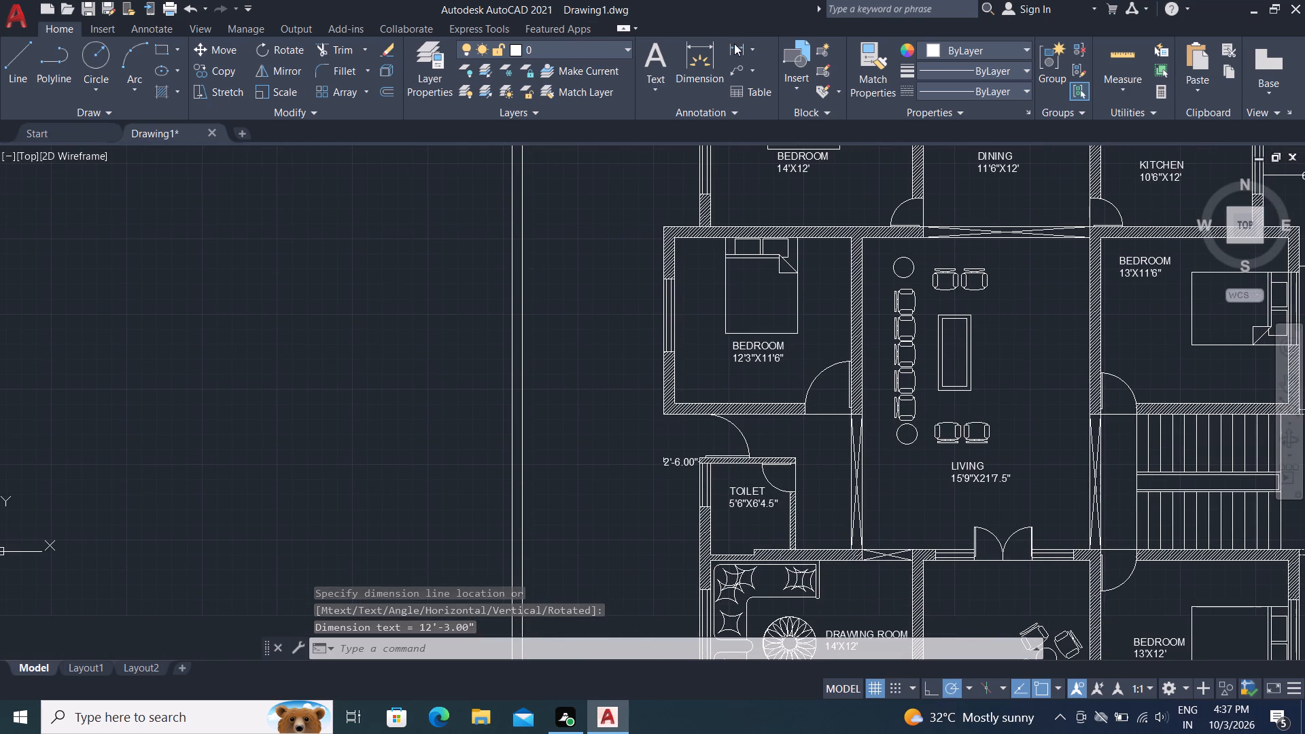
click(735, 45)
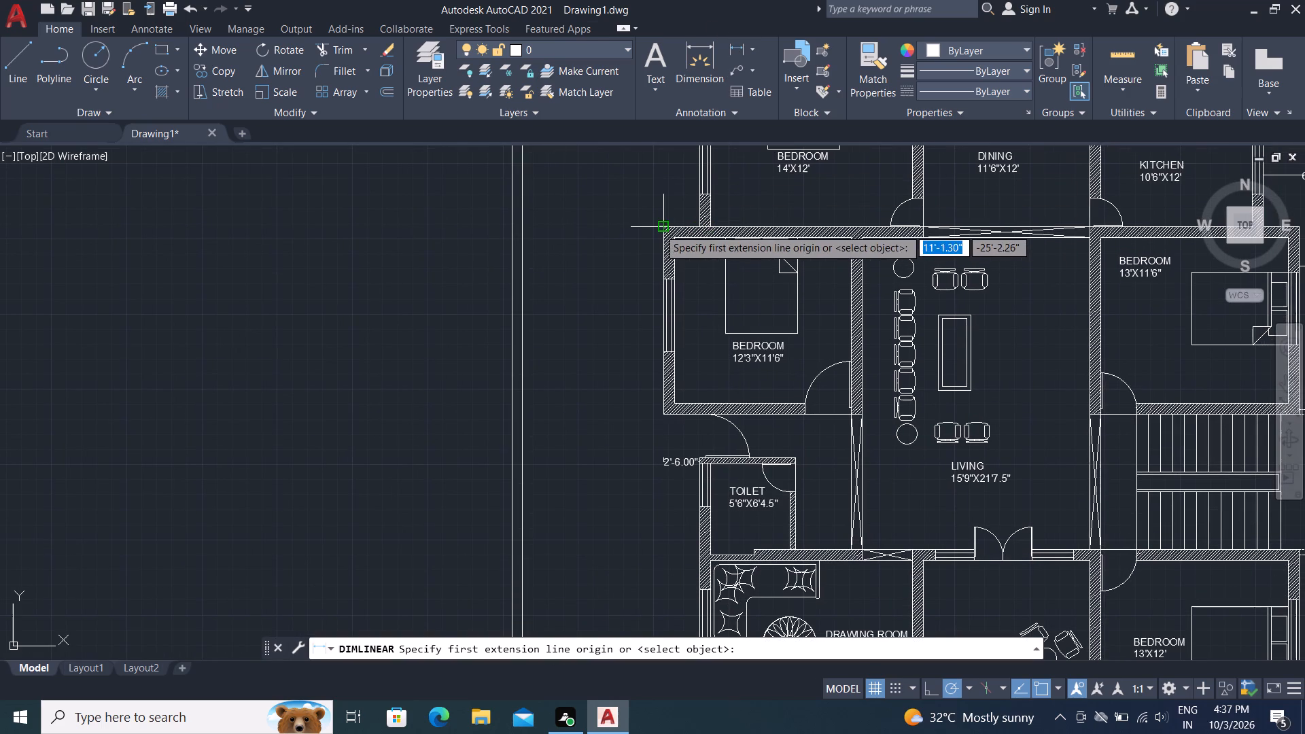
click(659, 228)
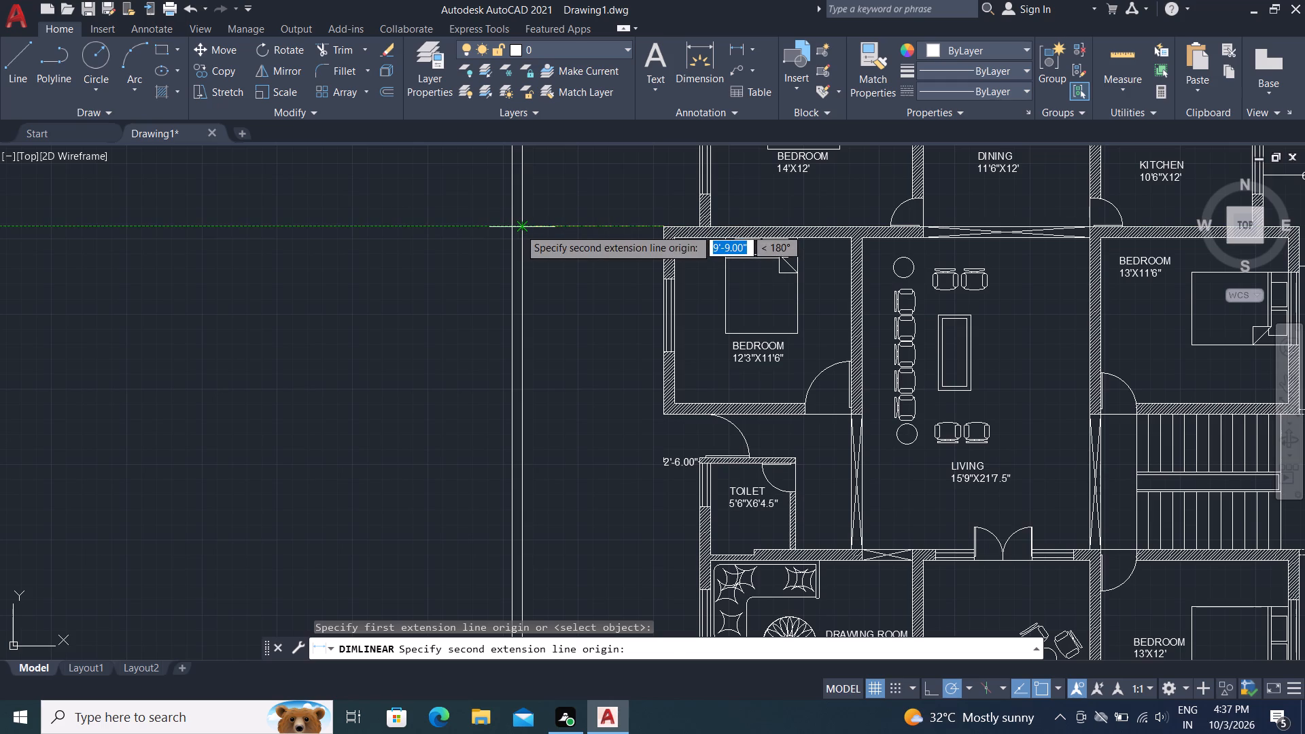
click(519, 228)
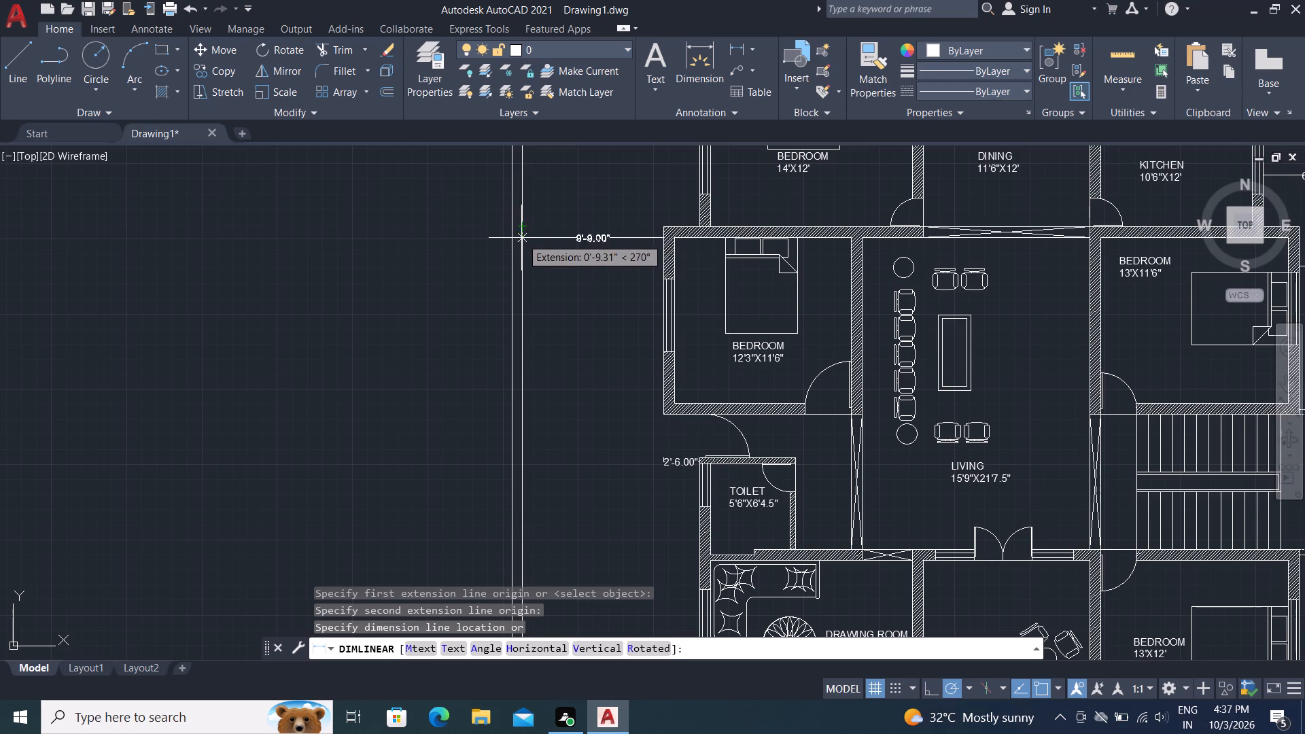
click(523, 285)
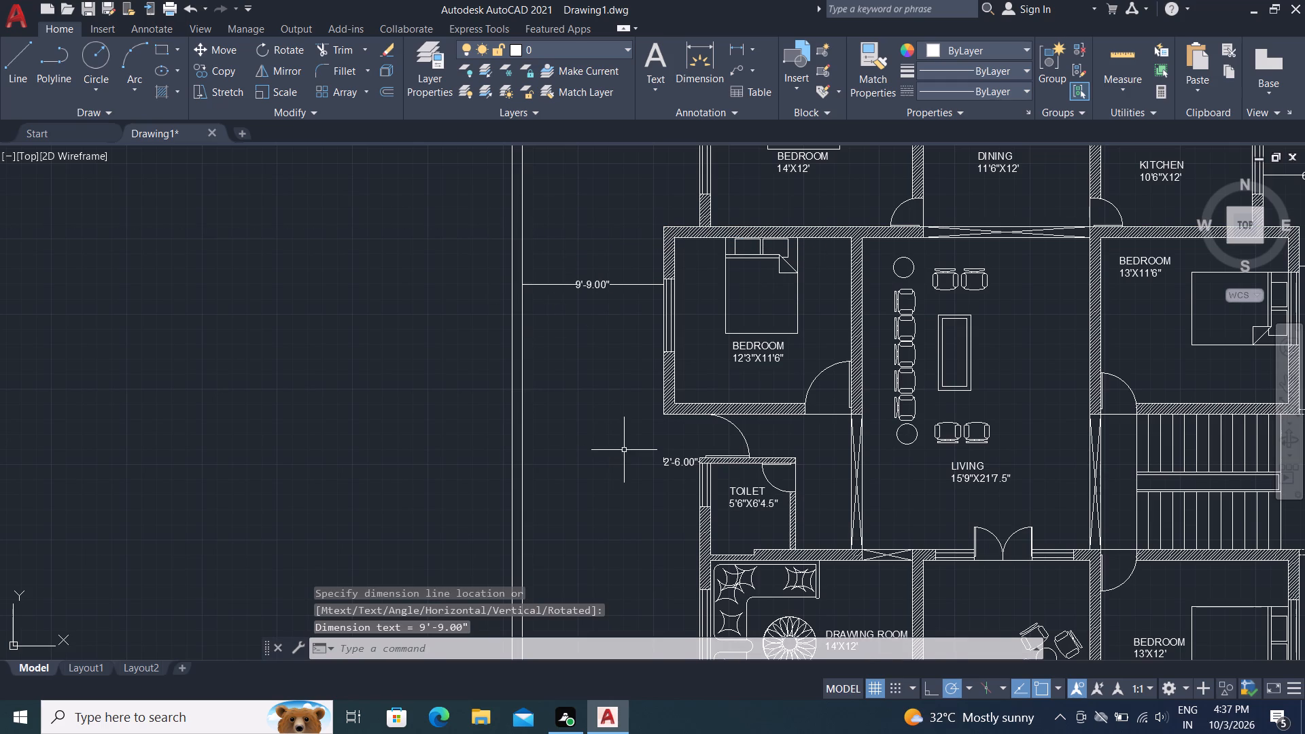
Set the arrow size to 6" for the clearance dimension west of the 12'3"X11'6" bedroom.
middle_drag(624, 450, 556, 368)
scroll(521, 313, down, 1)
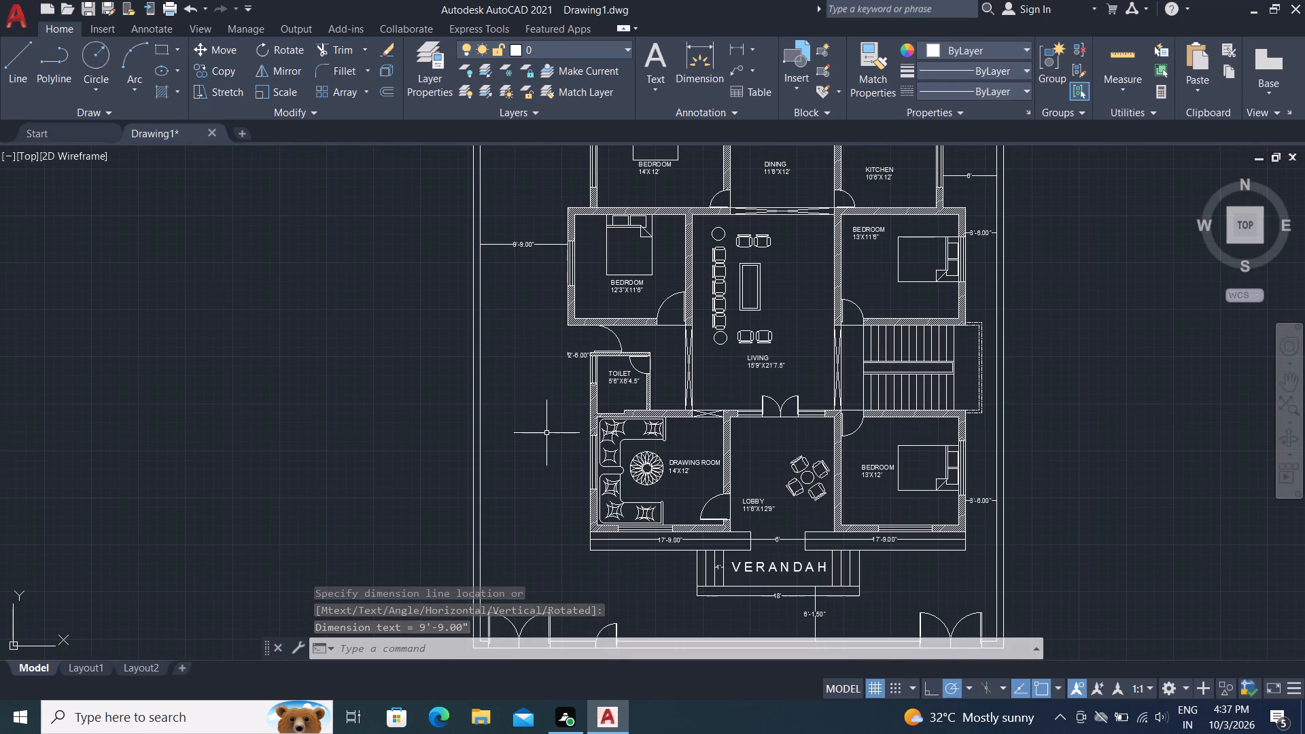
scroll(546, 433, down, 1)
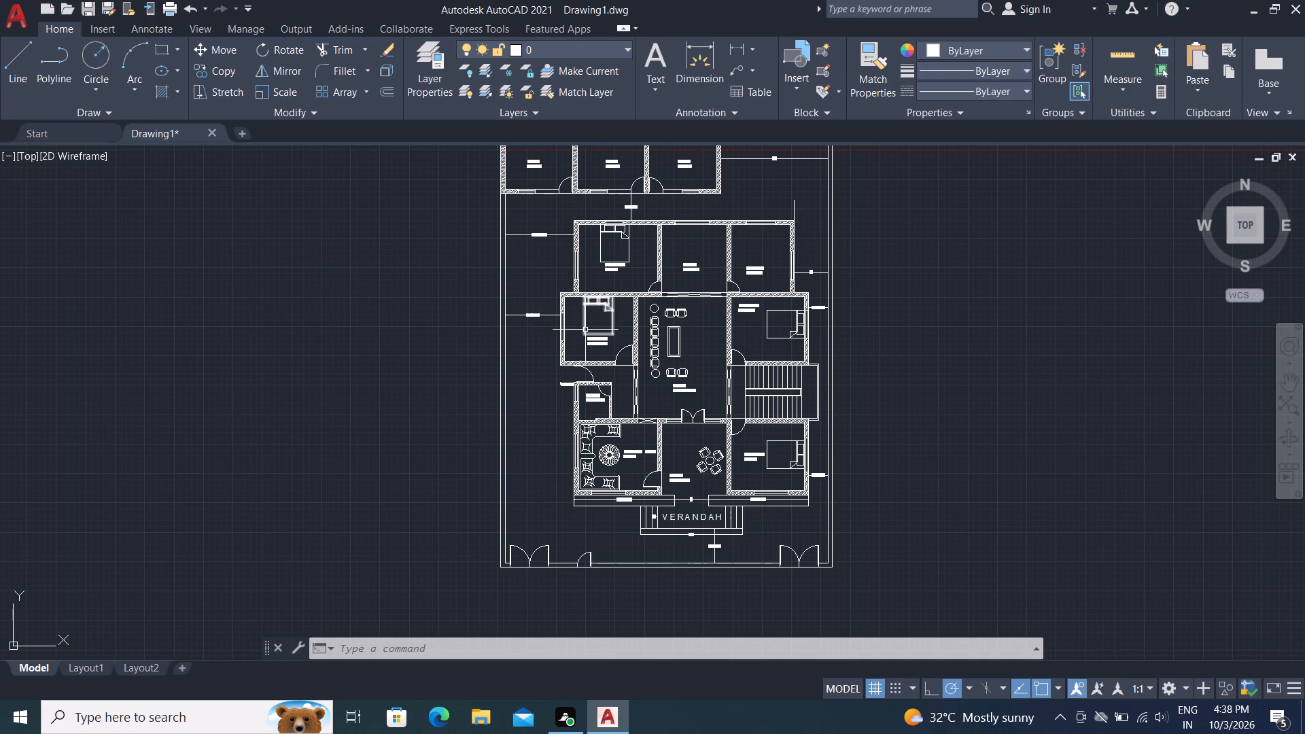
scroll(548, 320, up, 4)
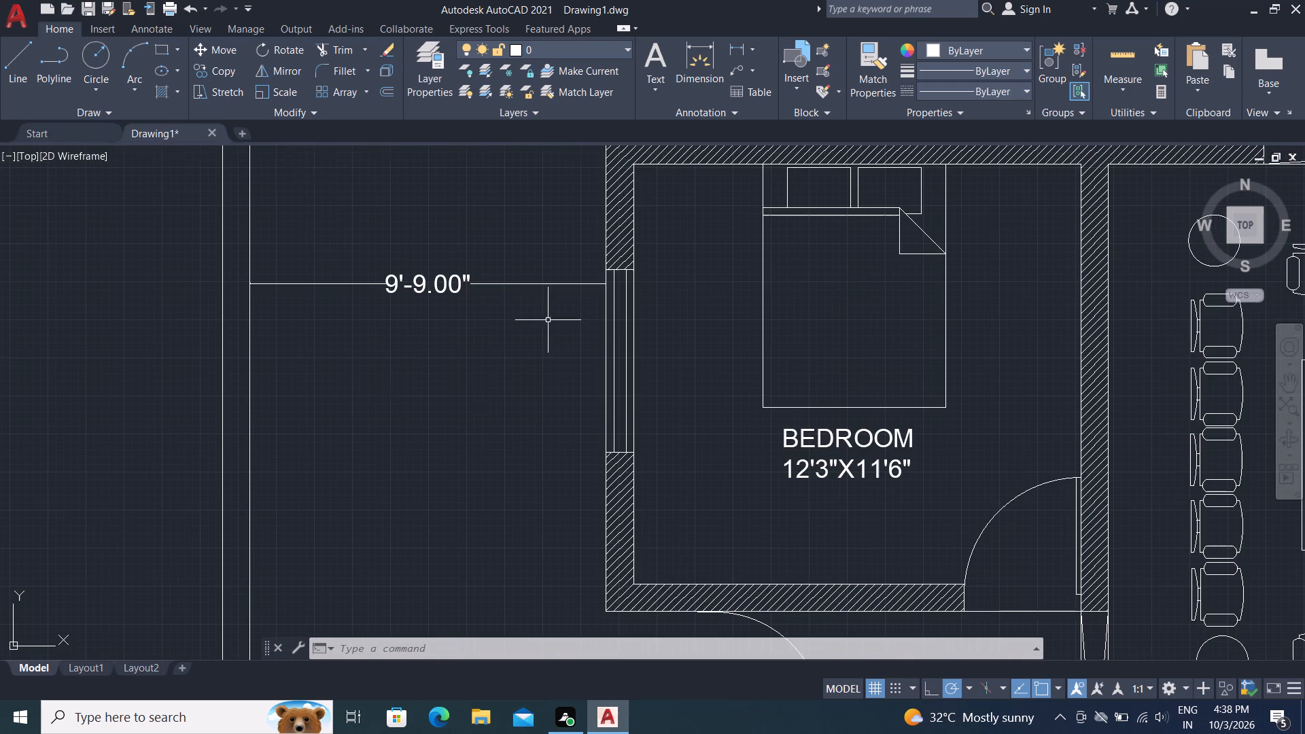
click(449, 290)
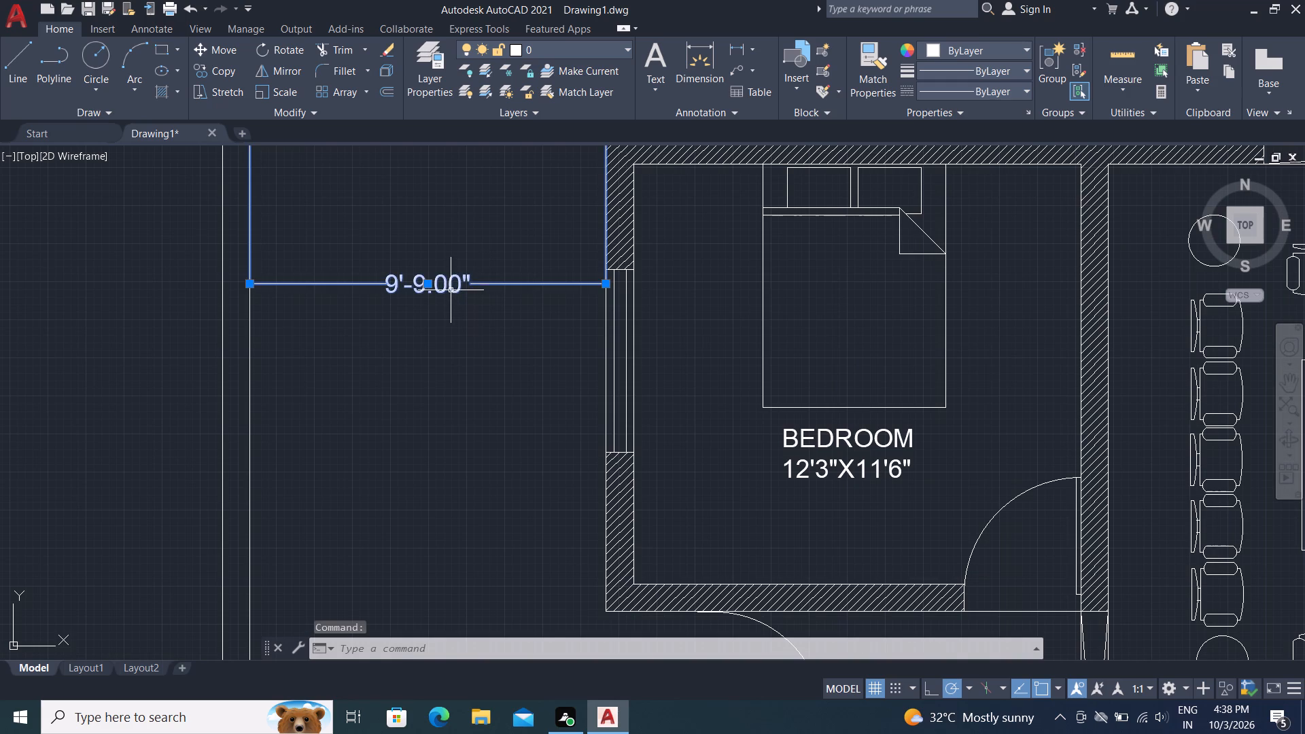
key(p)
text(R)
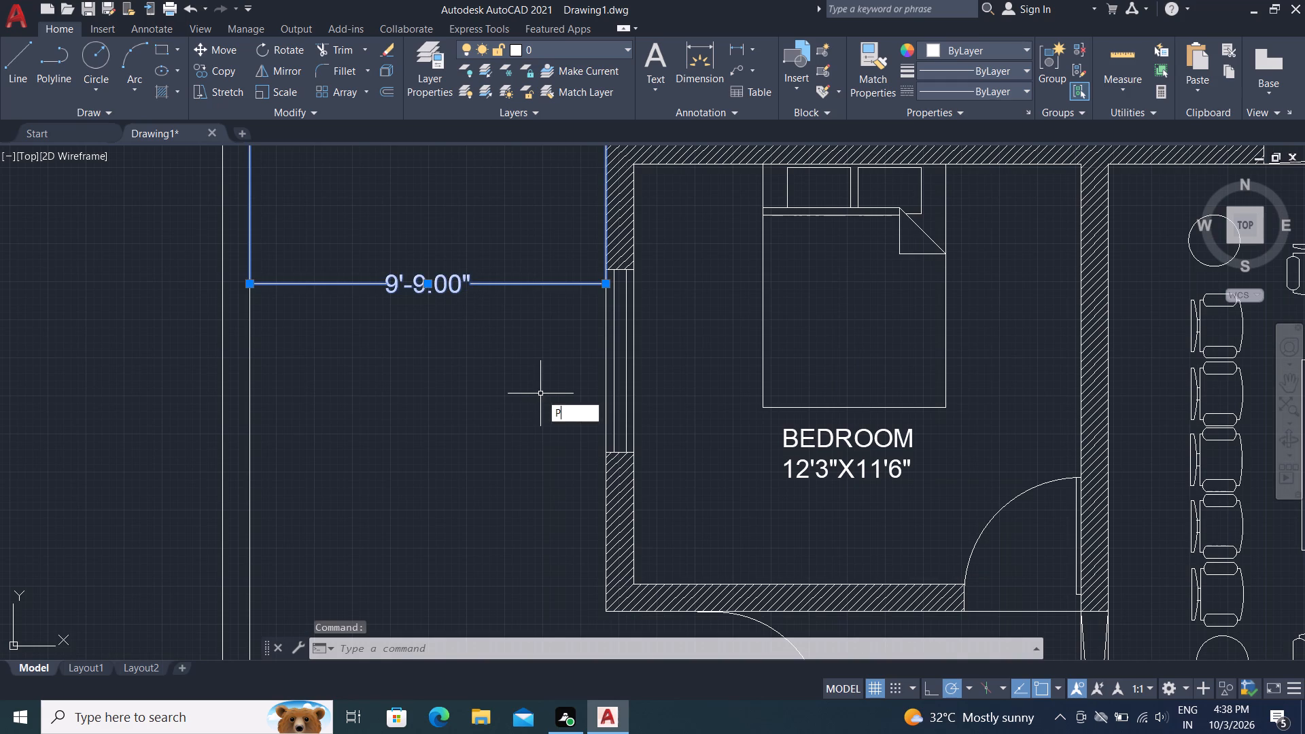
key(space)
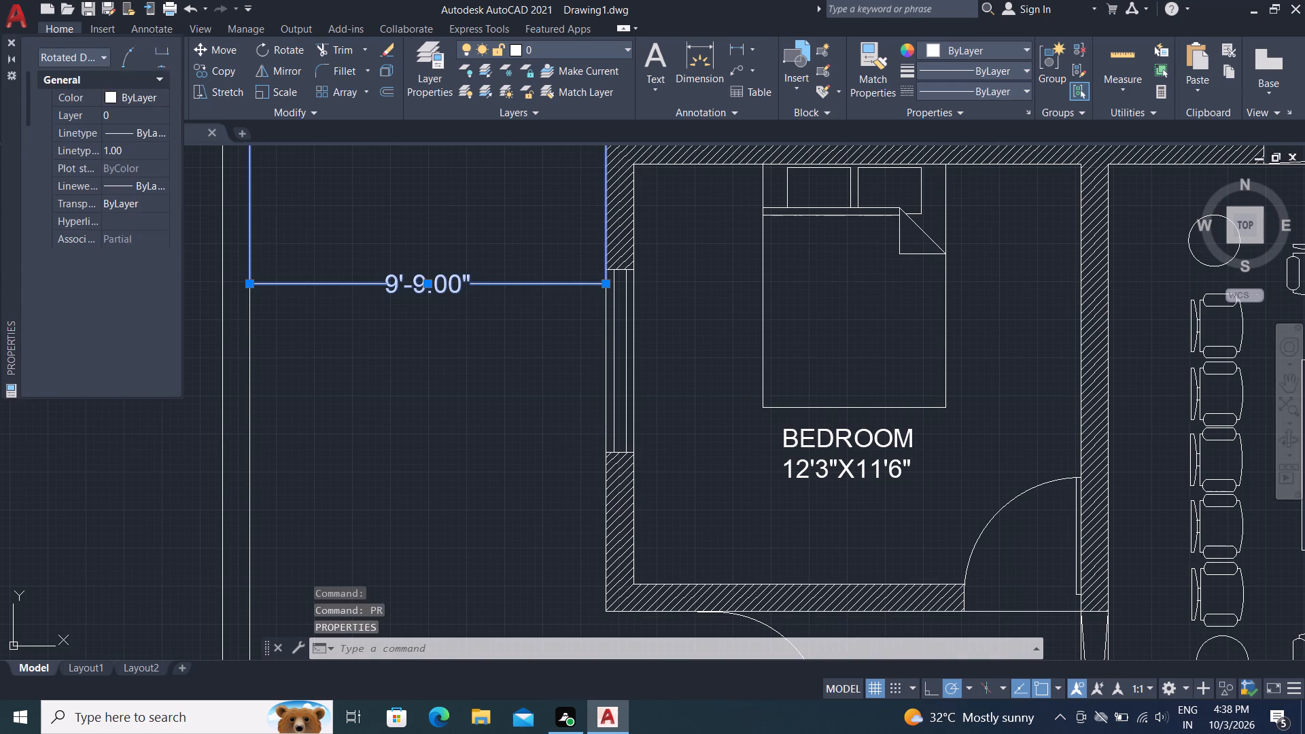
scroll(69, 211, down, 1)
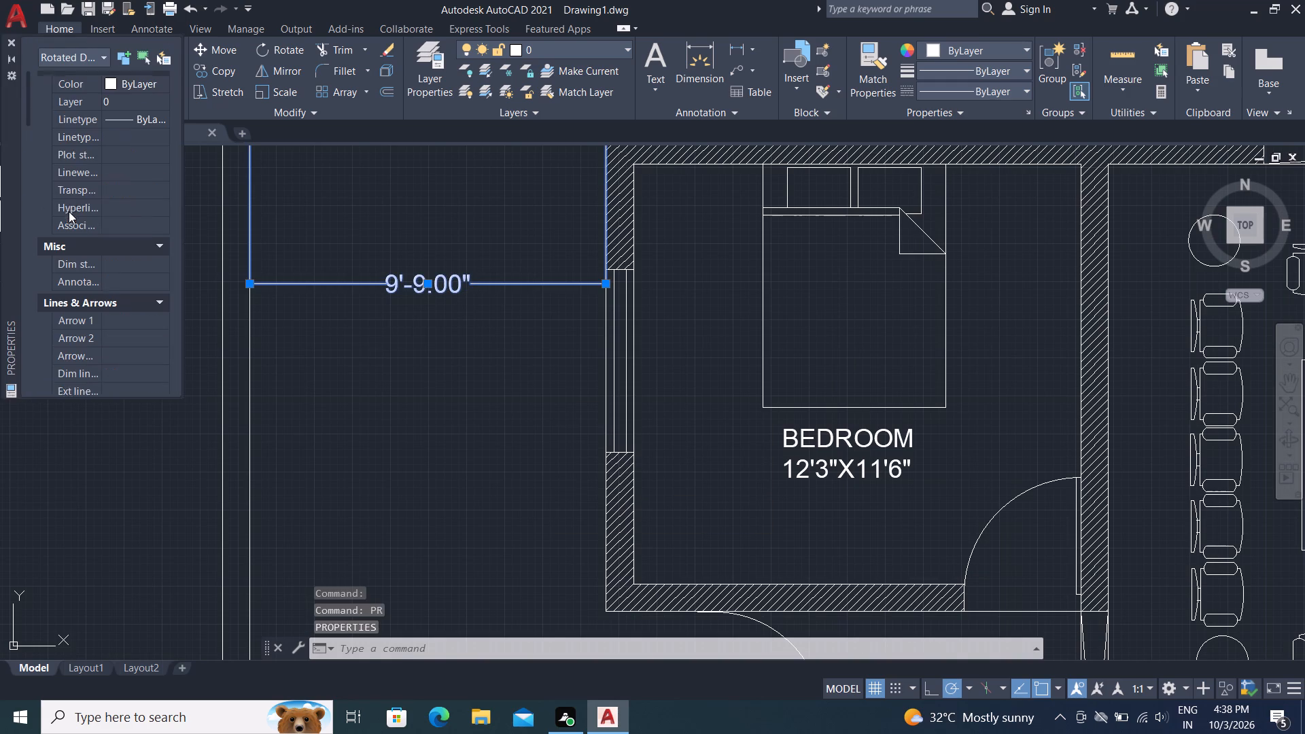
scroll(69, 211, down, 2)
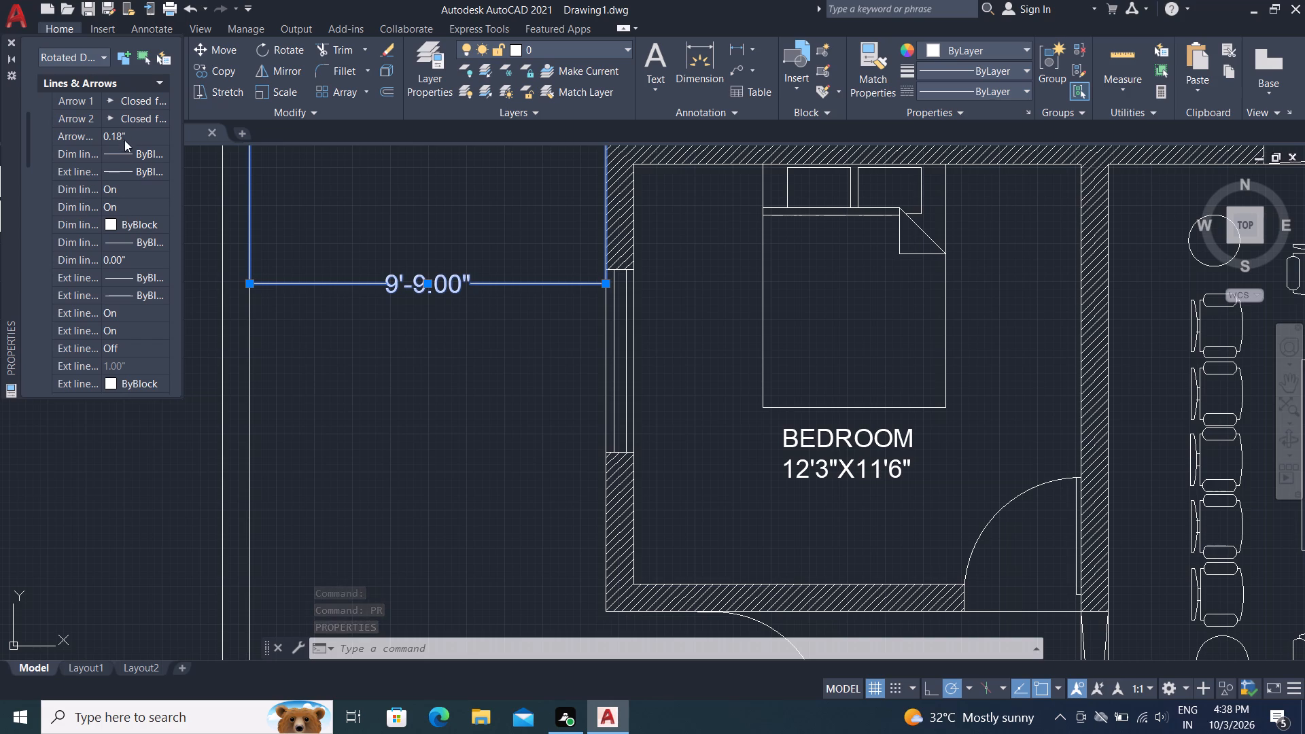
click(131, 134)
key(Delete)
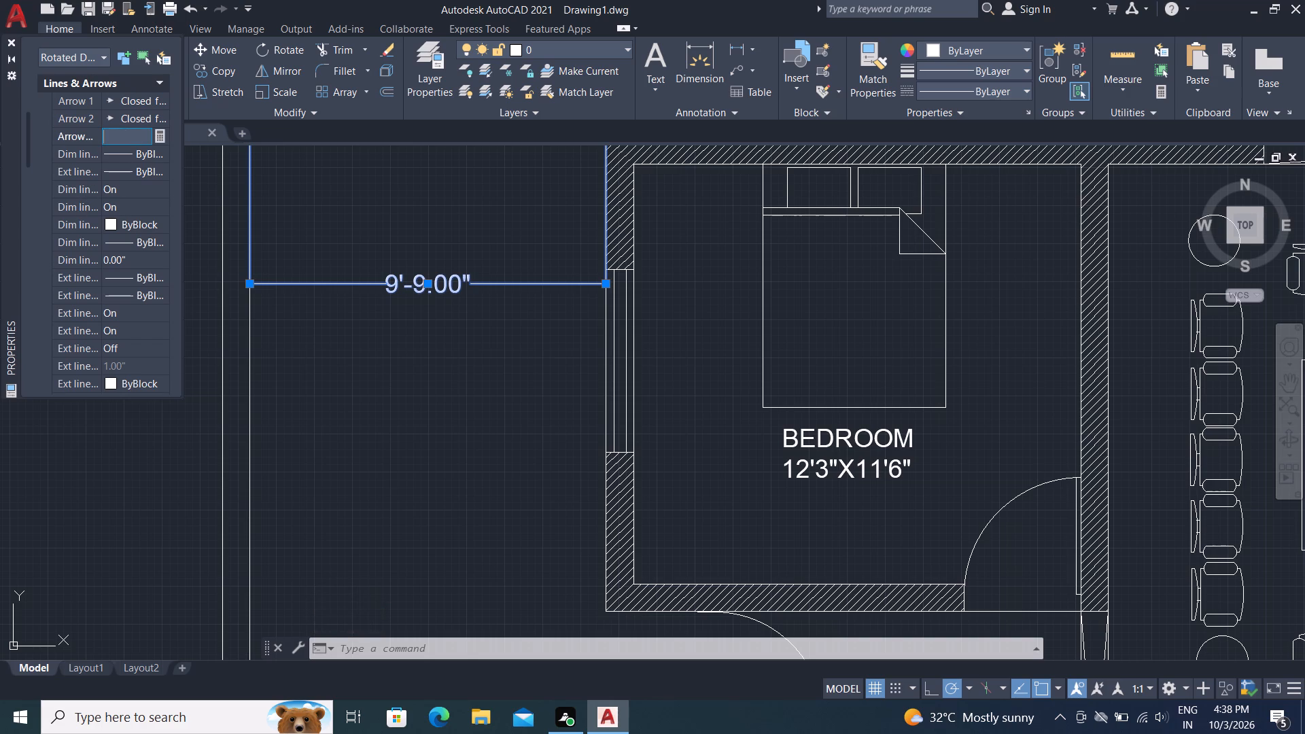
key(6)
key(shift+quotedbl)
key(Return)
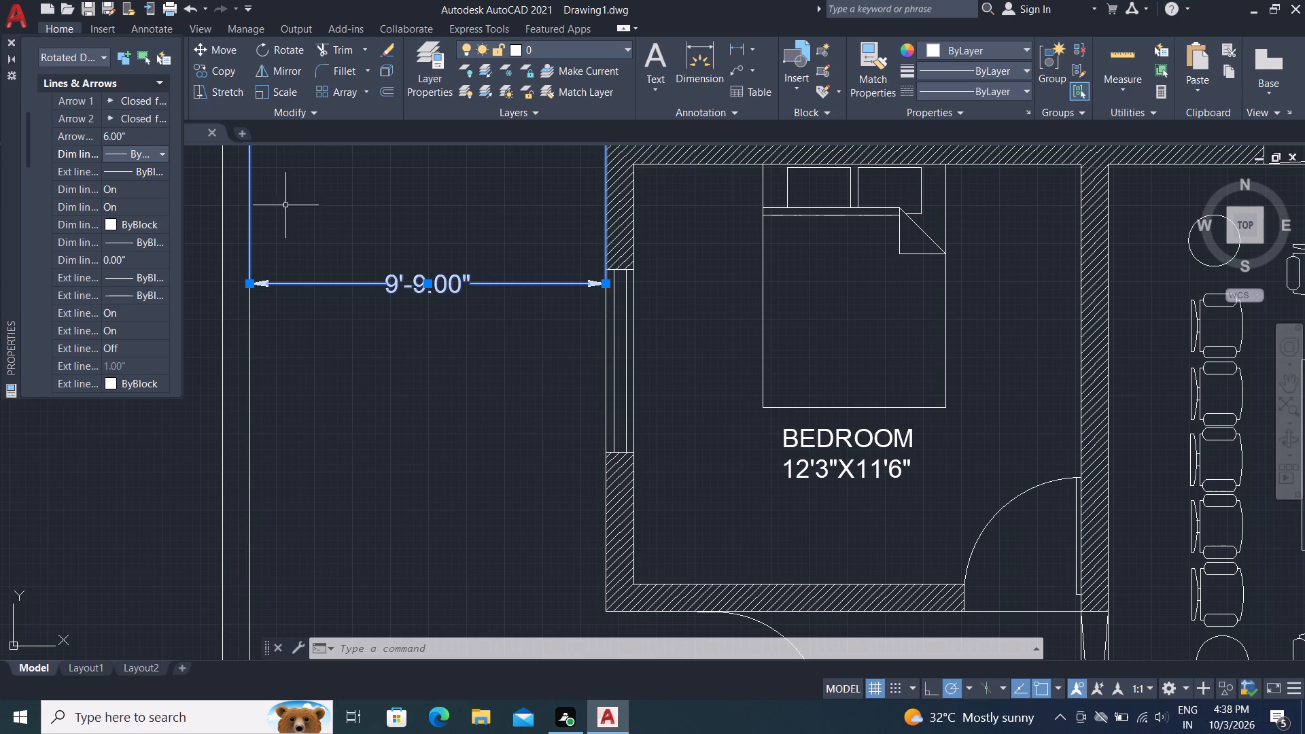
click(9, 40)
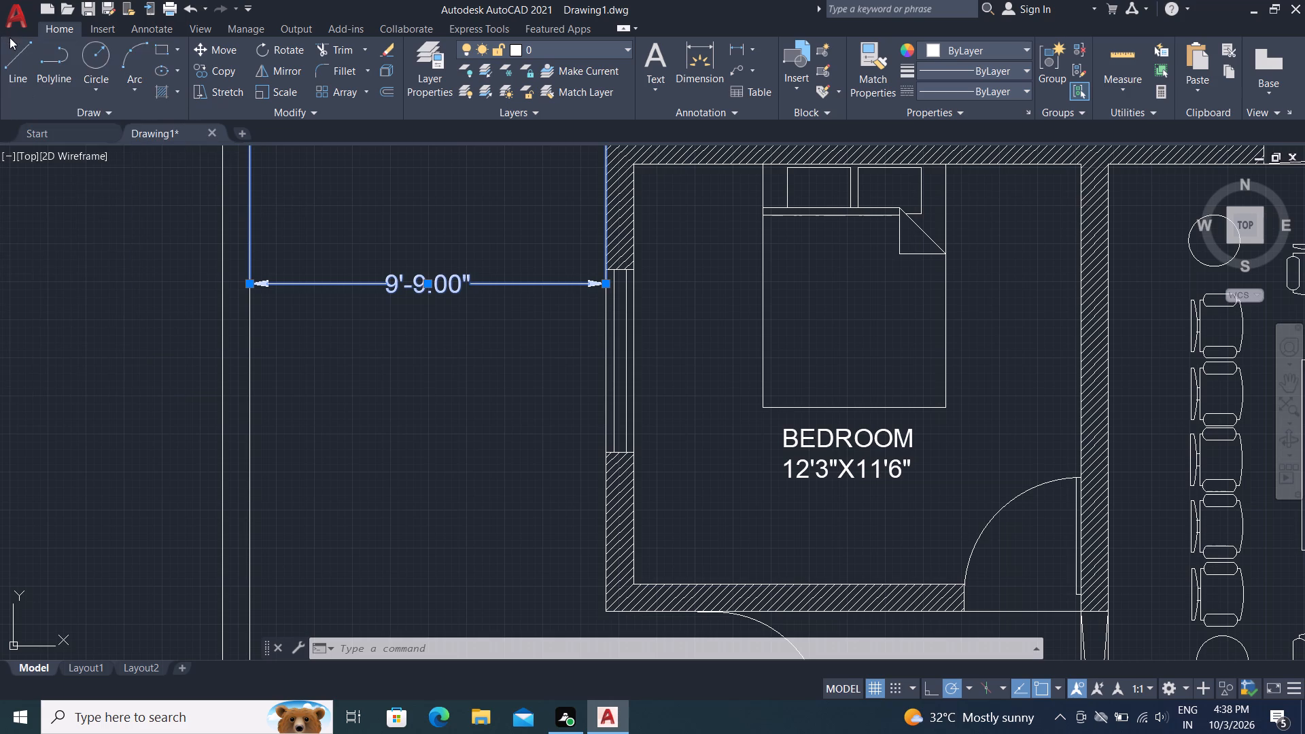
Match the 12'3"X11'6" bedroom's west clearance dimension properties onto the dimensions west of the toilet, and west and north of the 14'X12' bedroom.
click(878, 69)
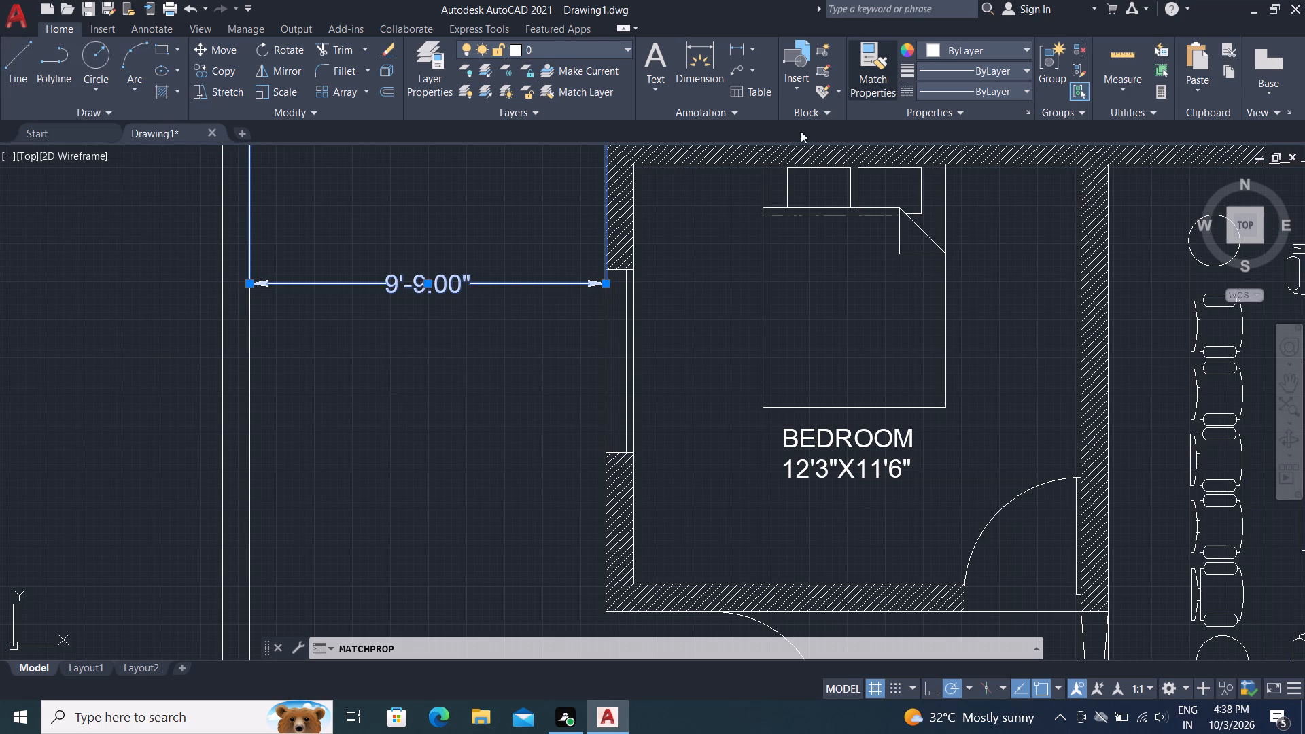
click(599, 285)
scroll(462, 361, down, 2)
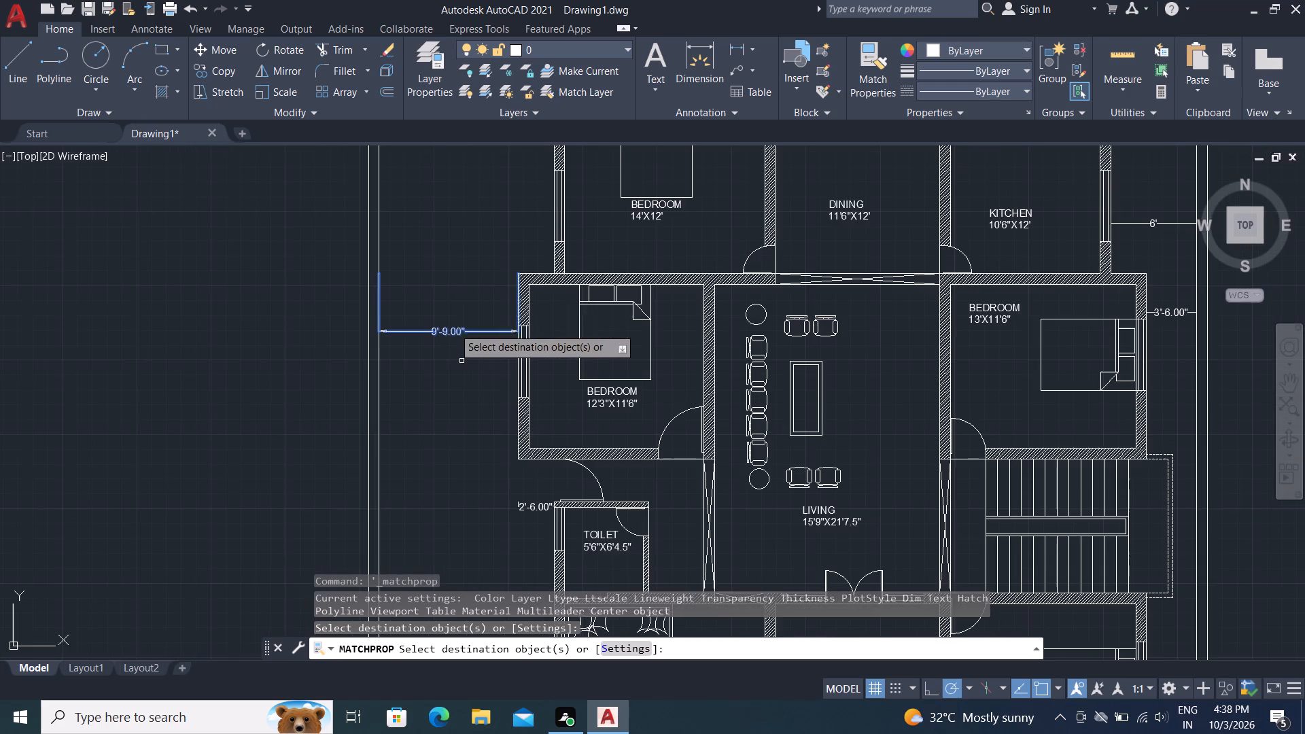
click(527, 507)
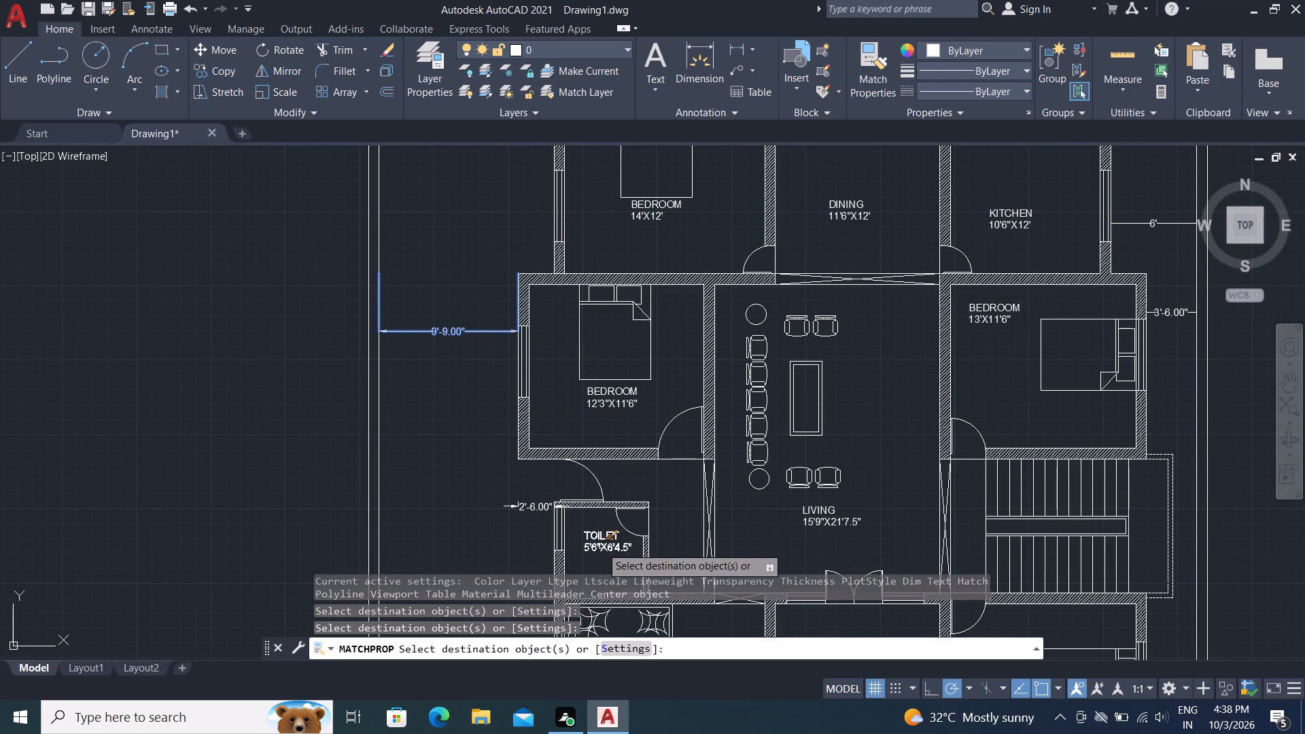
middle_drag(683, 243, 648, 364)
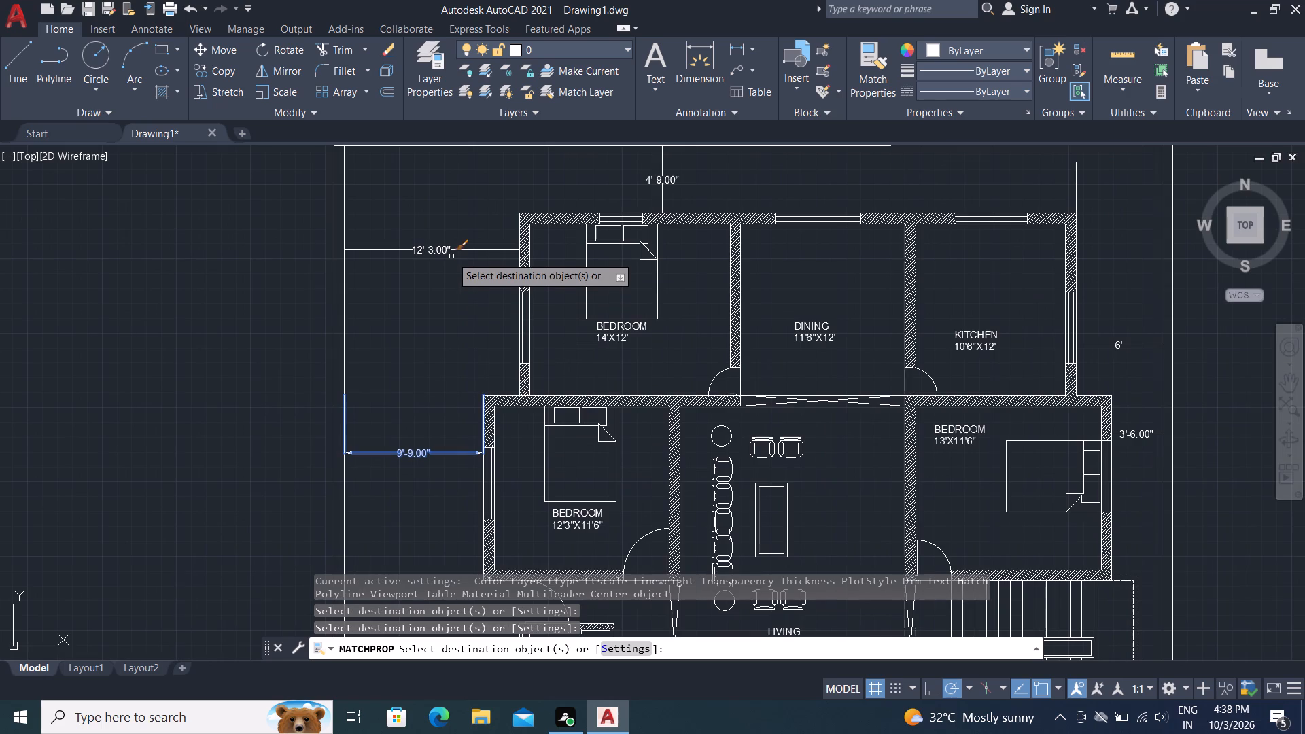
click(451, 249)
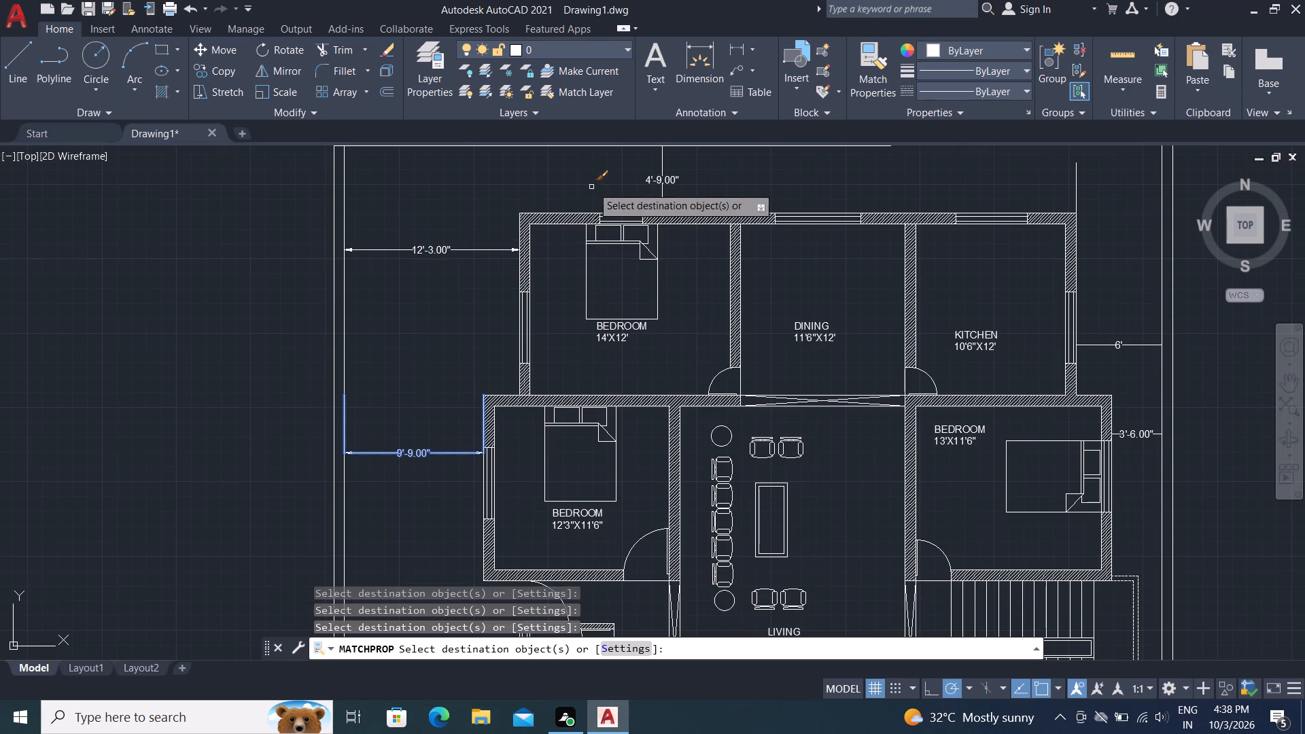
click(663, 171)
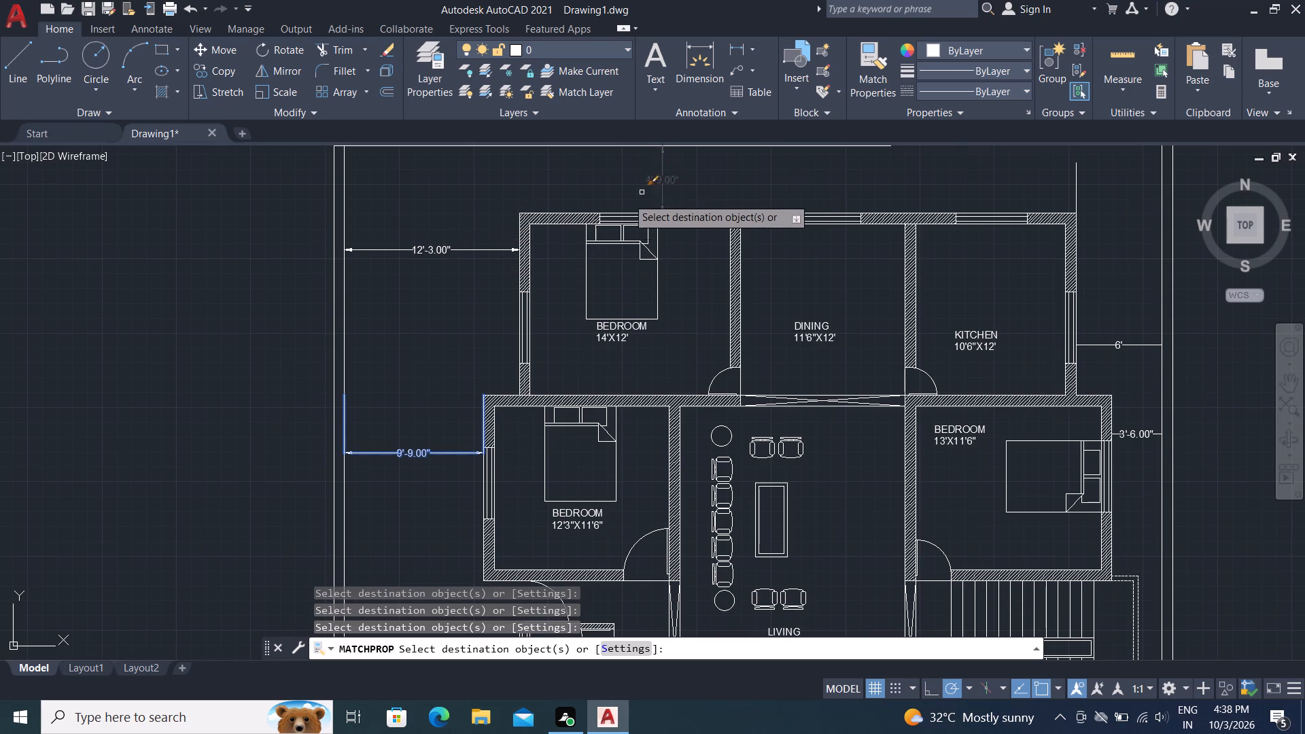
Apply the matched properties to the east-side clearance dimensions beside the three rooms, kitchen, 13'X11'6" bedroom and 13'X12' bedroom.
middle_drag(534, 190, 423, 321)
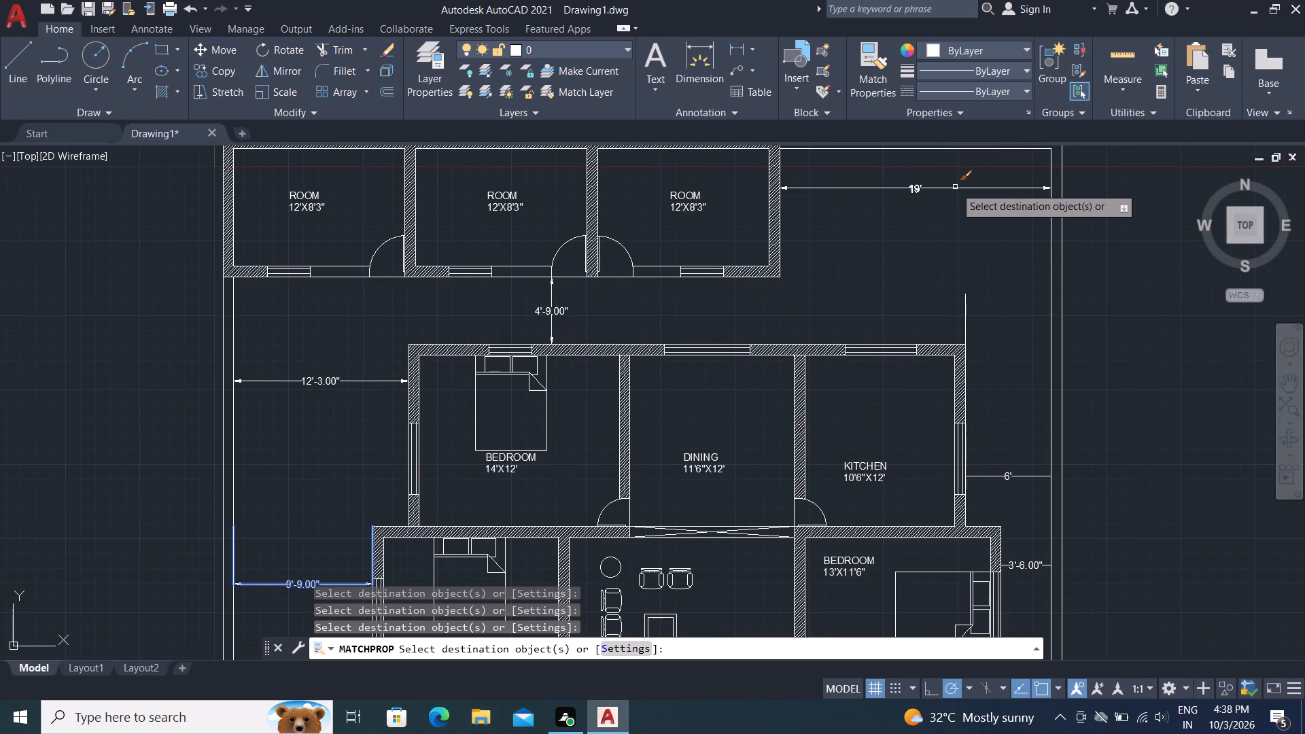
click(956, 185)
click(961, 199)
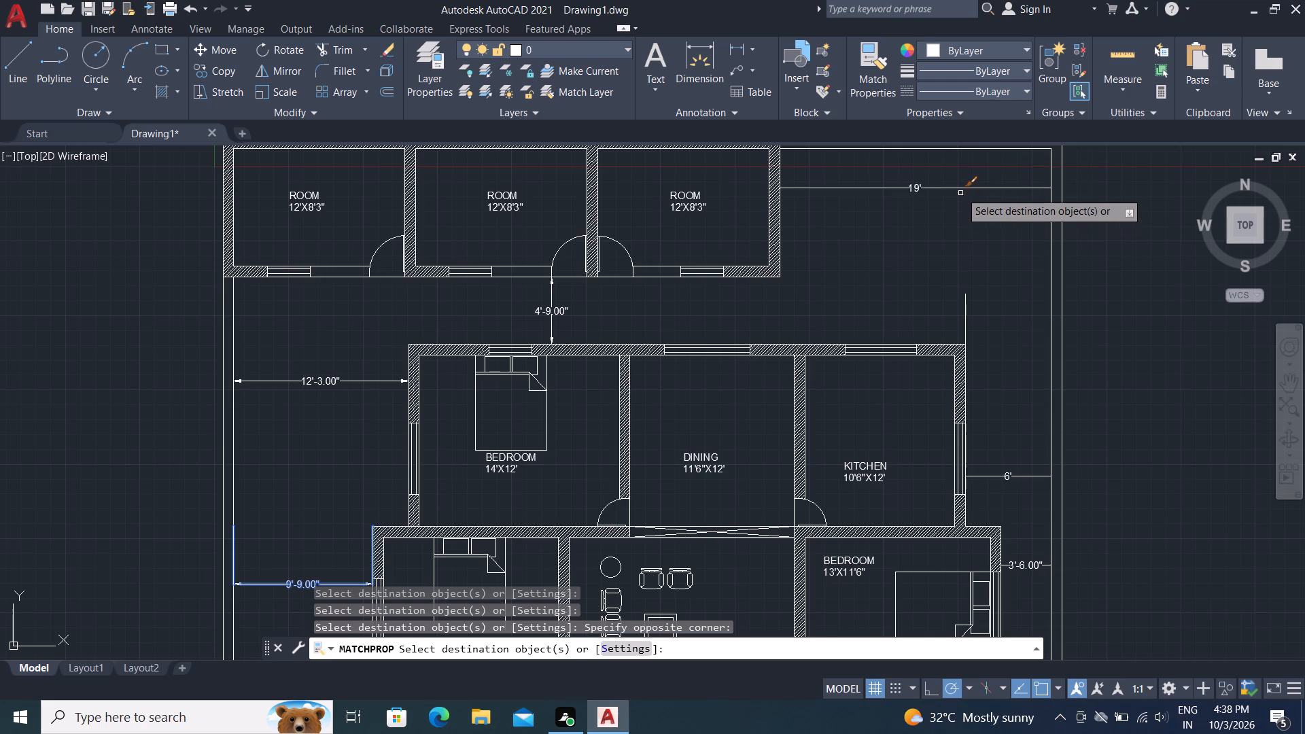
click(959, 190)
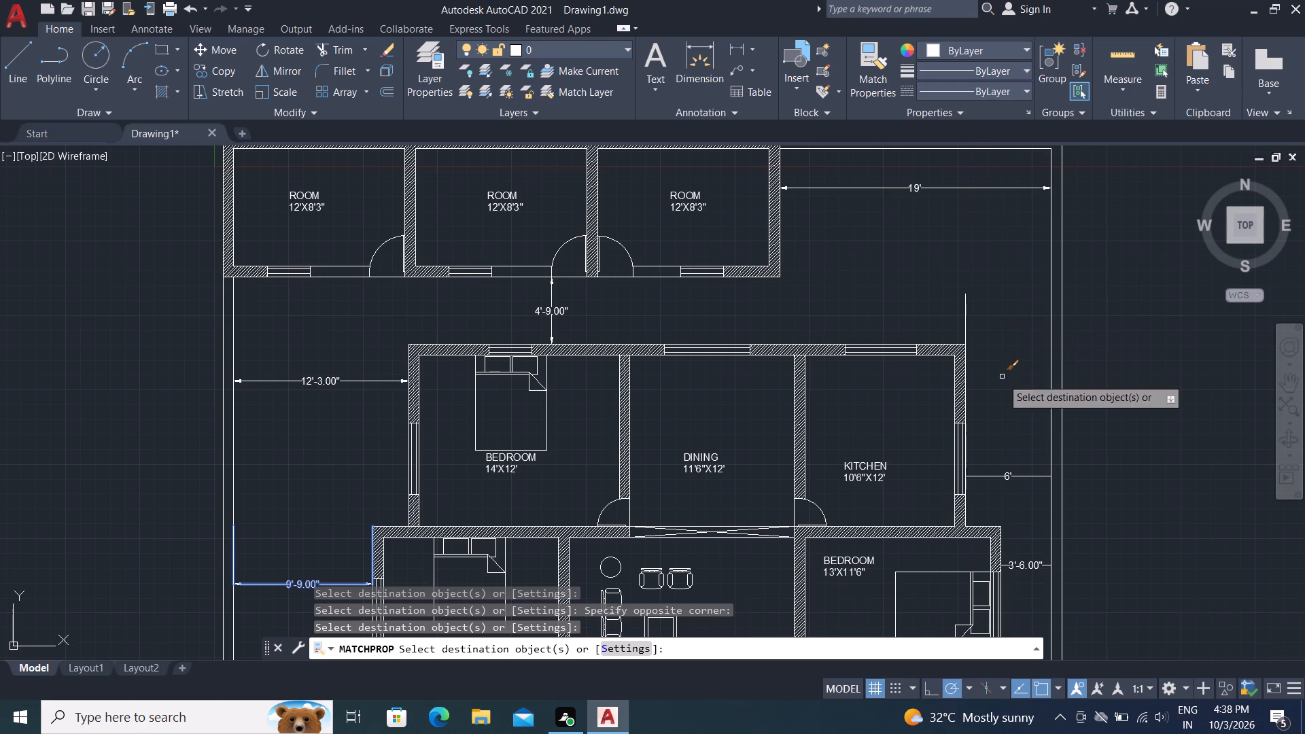
middle_drag(1002, 378, 913, 261)
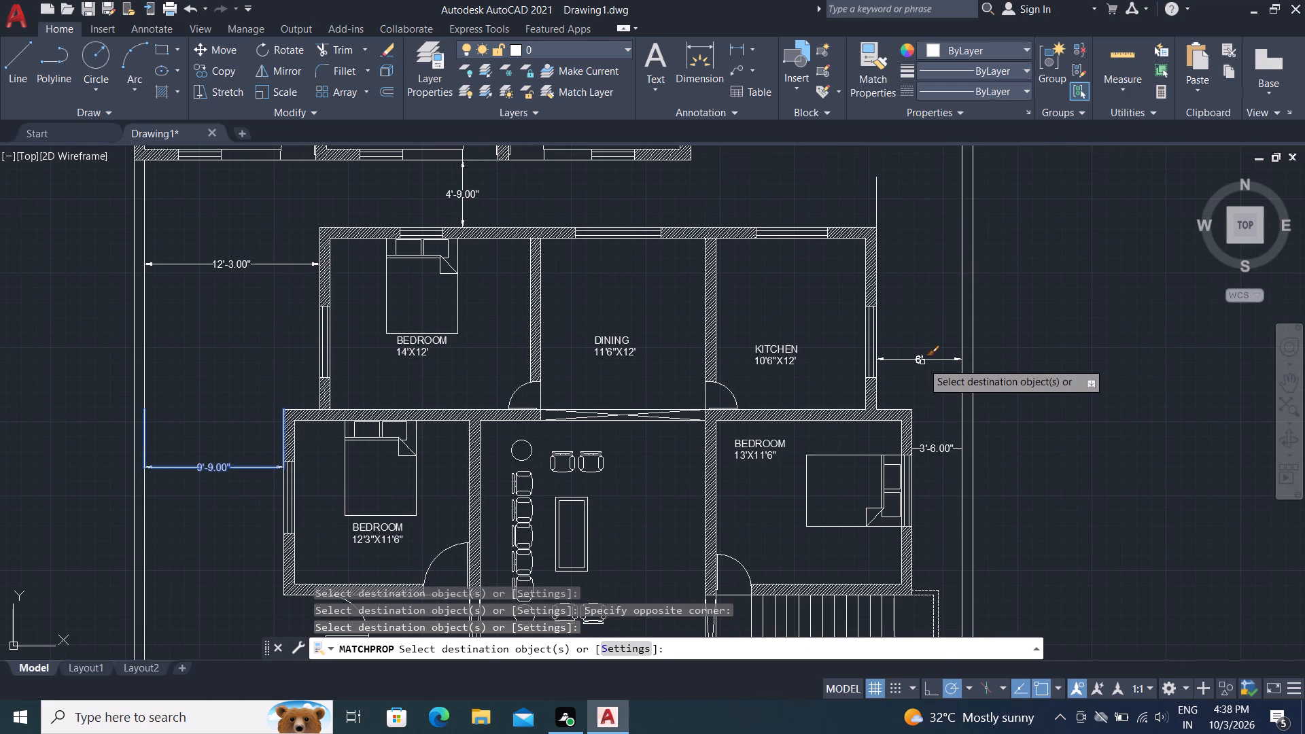
click(921, 362)
click(946, 449)
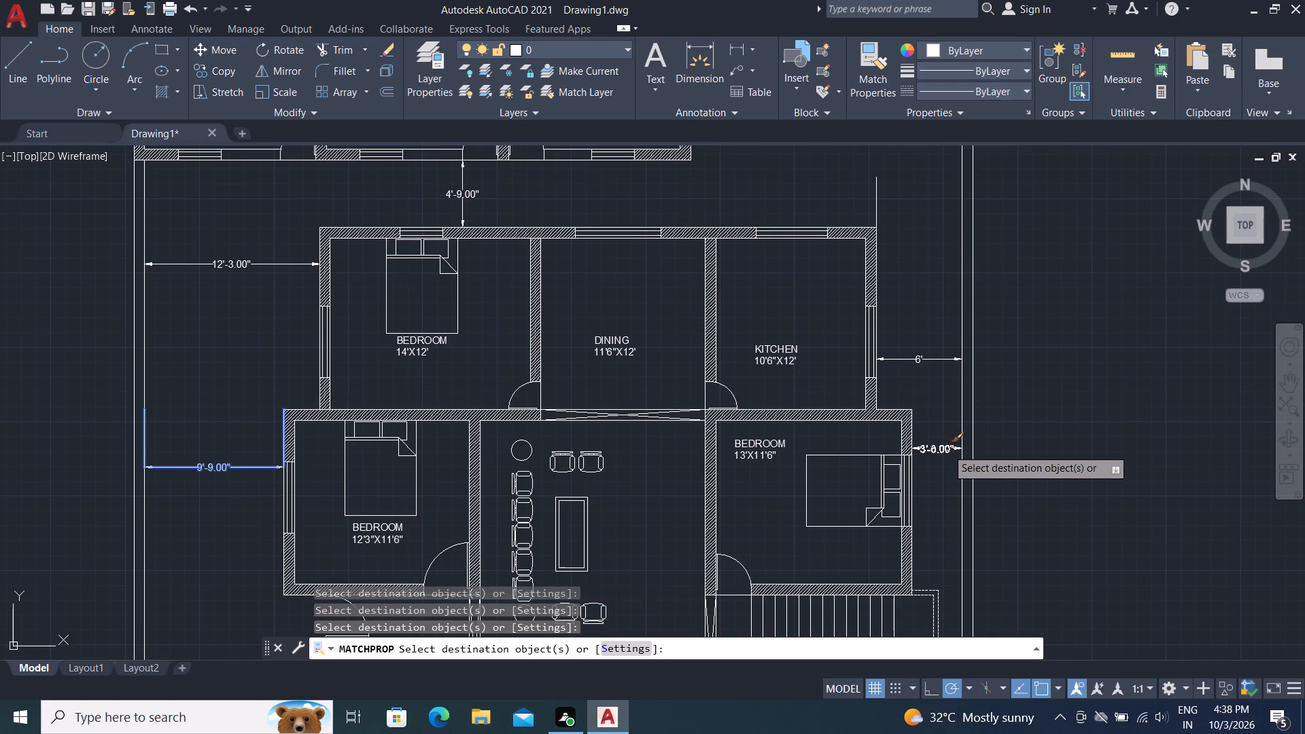
middle_drag(930, 423, 897, 365)
middle_drag(814, 233, 803, 199)
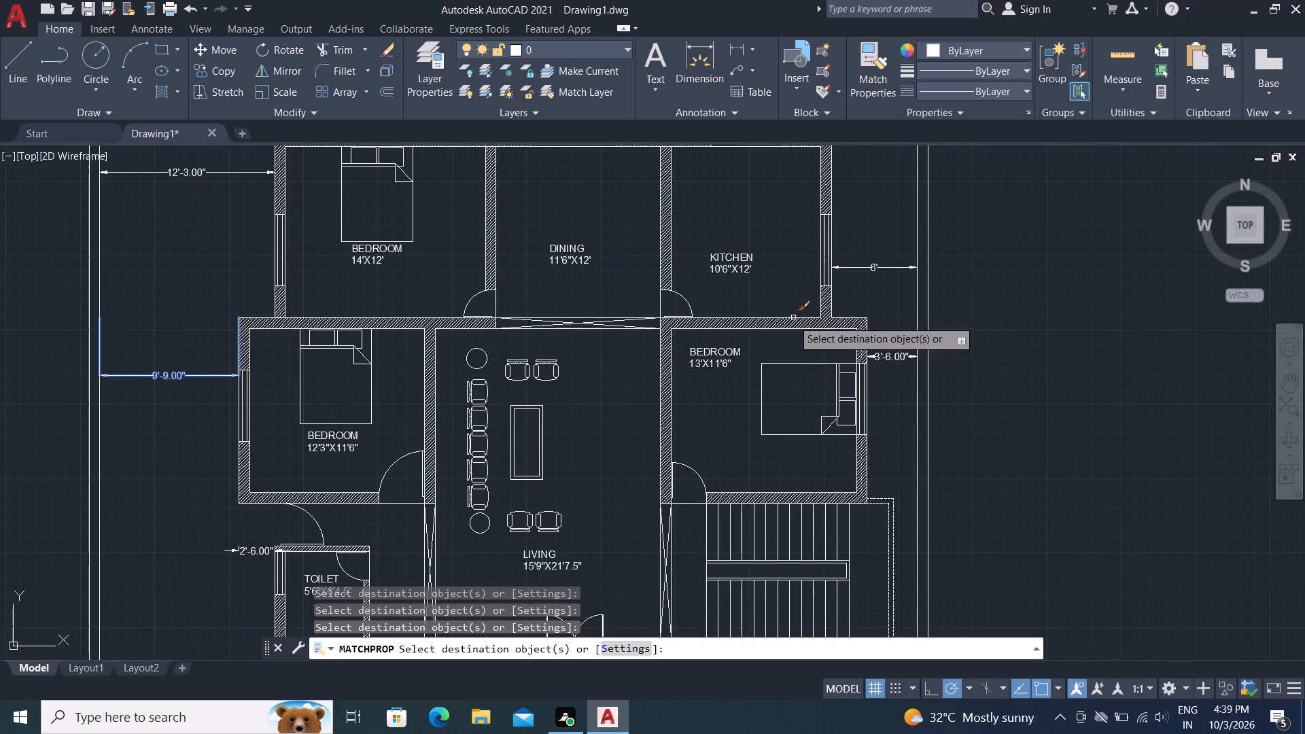
middle_drag(750, 486, 653, 254)
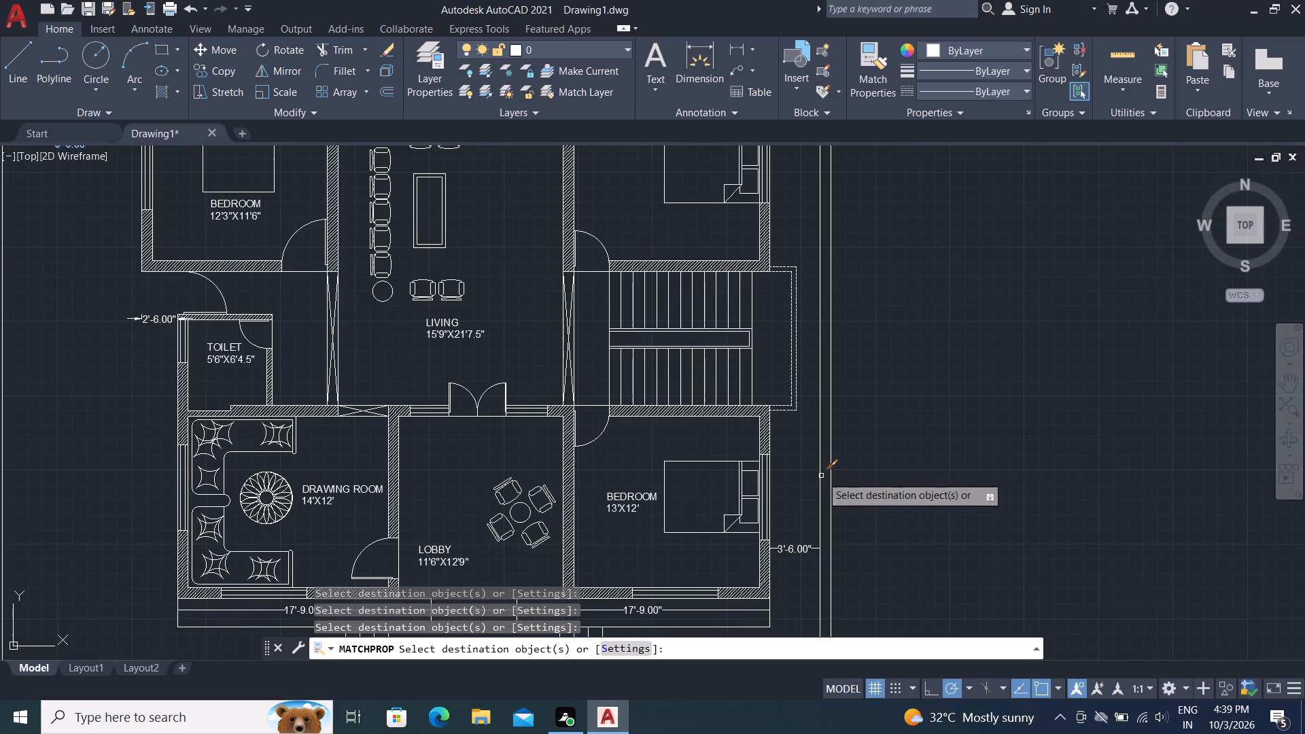
click(784, 548)
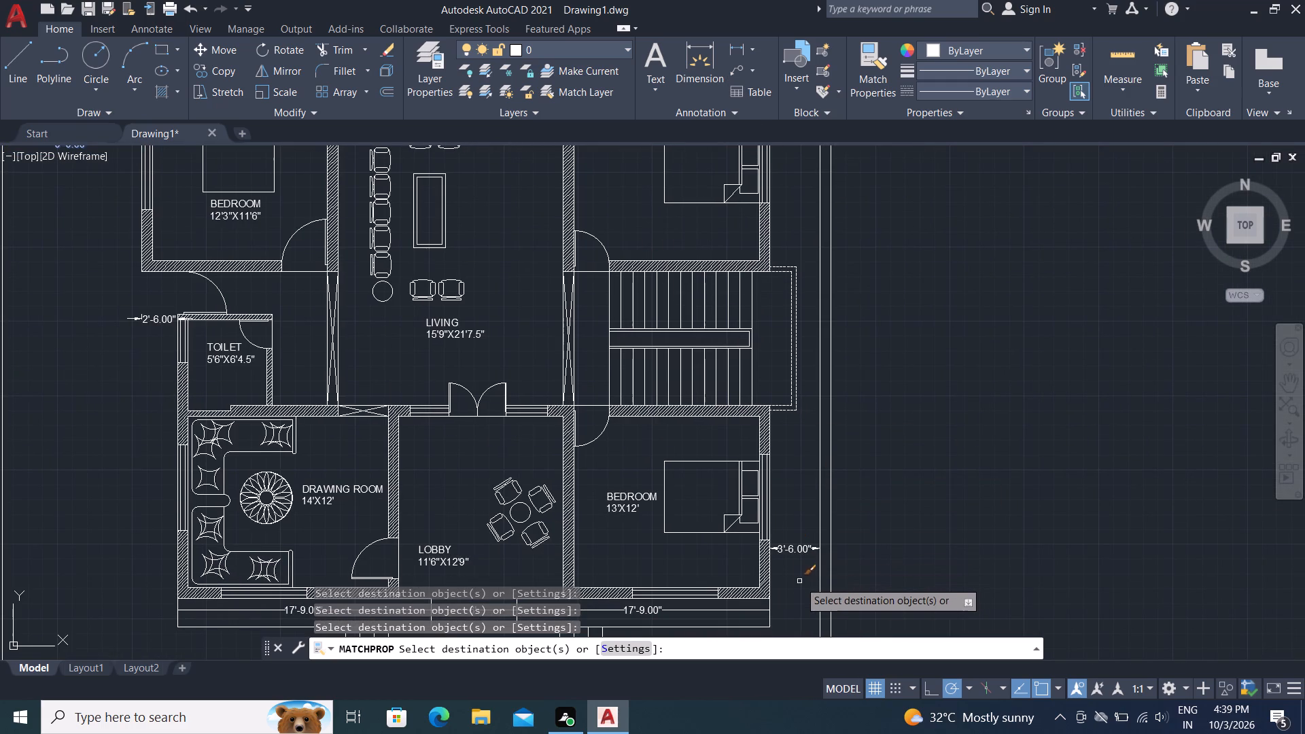
Apply the matched properties to the verandah's front clearance, 18' step width and 1' tread dimensions.
middle_drag(796, 587, 784, 567)
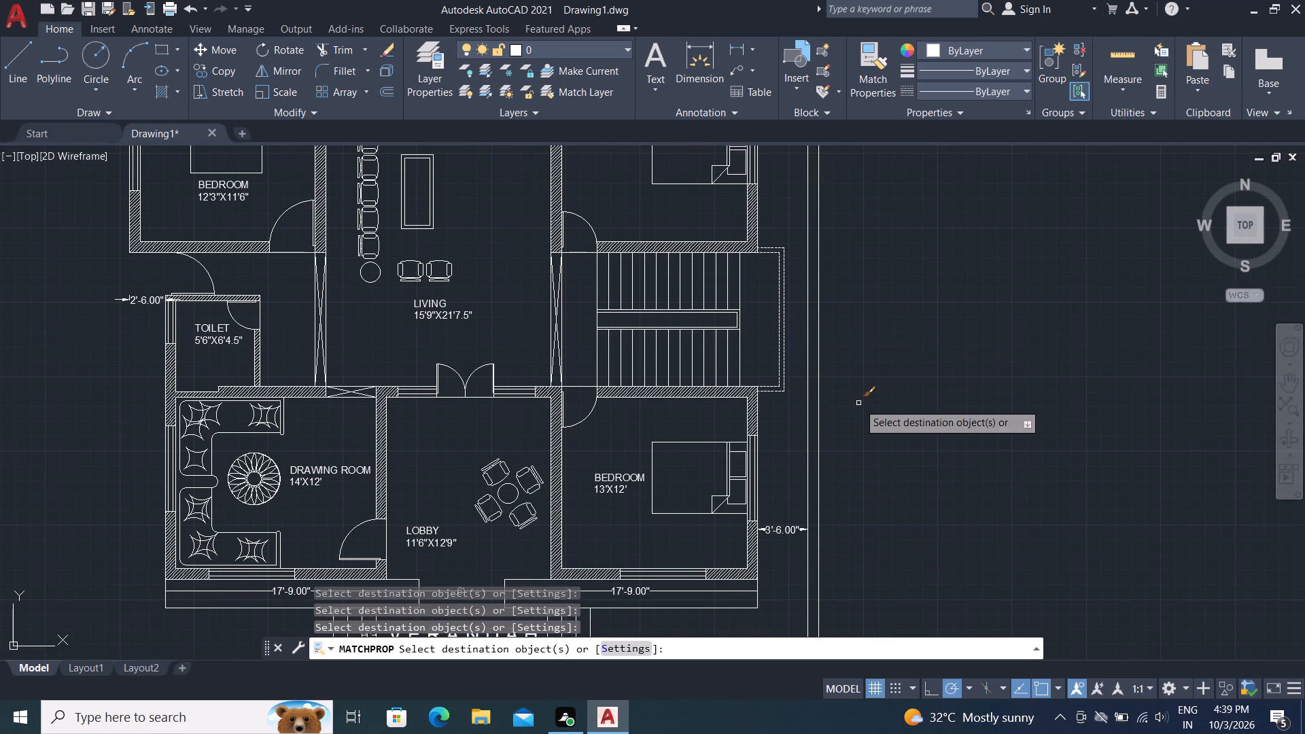
middle_drag(858, 403, 869, 337)
middle_drag(889, 235, 890, 210)
middle_drag(609, 559, 656, 459)
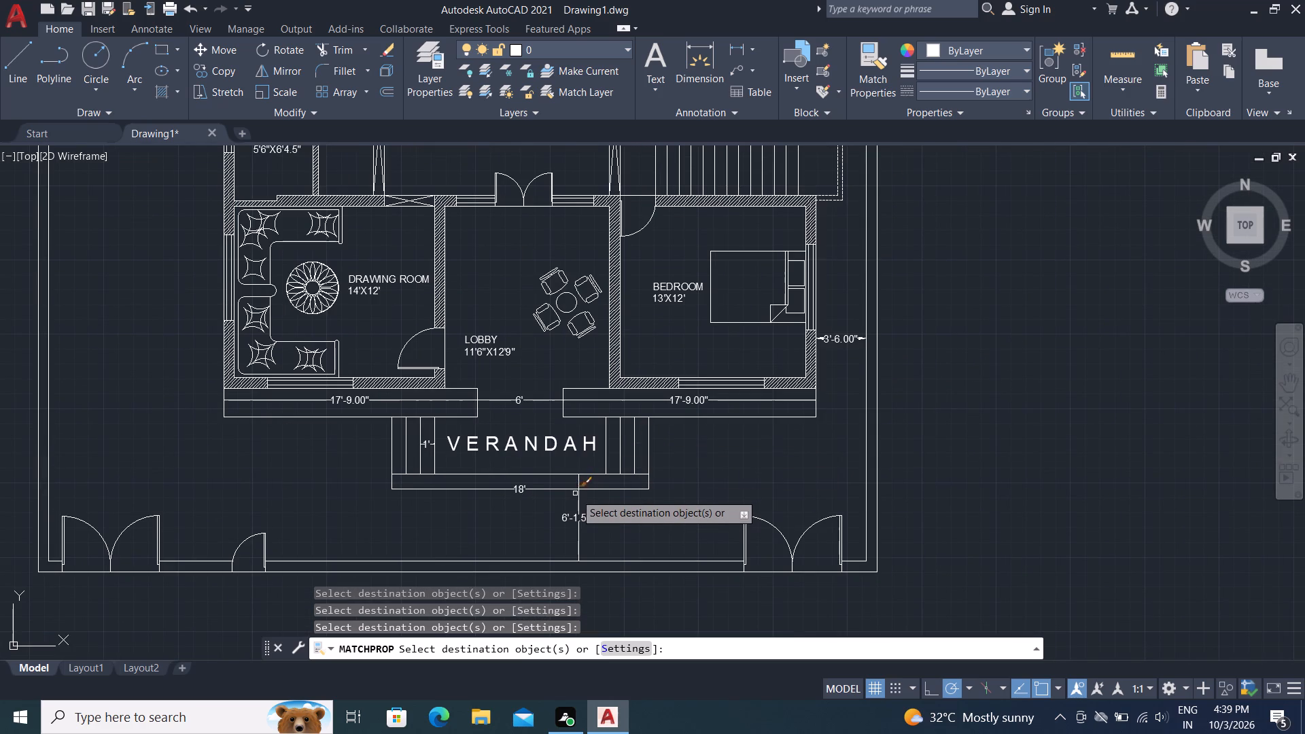
click(578, 495)
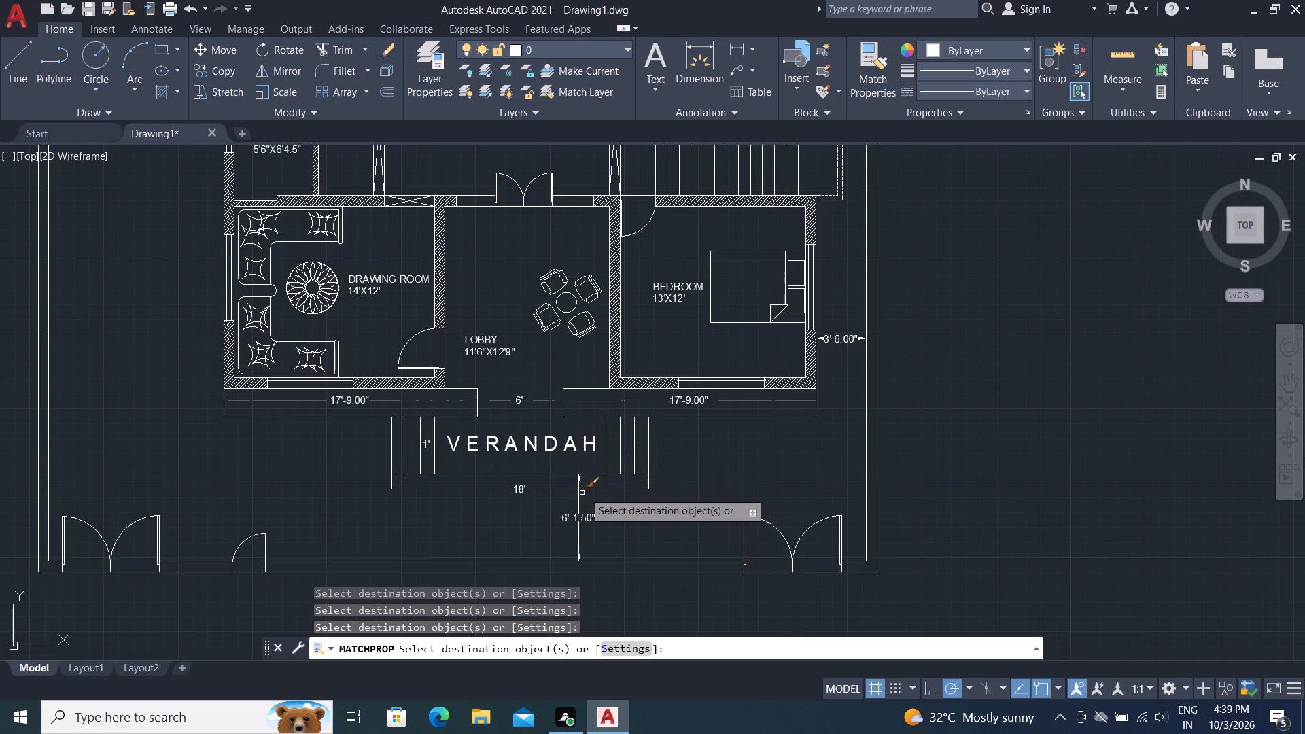
click(587, 489)
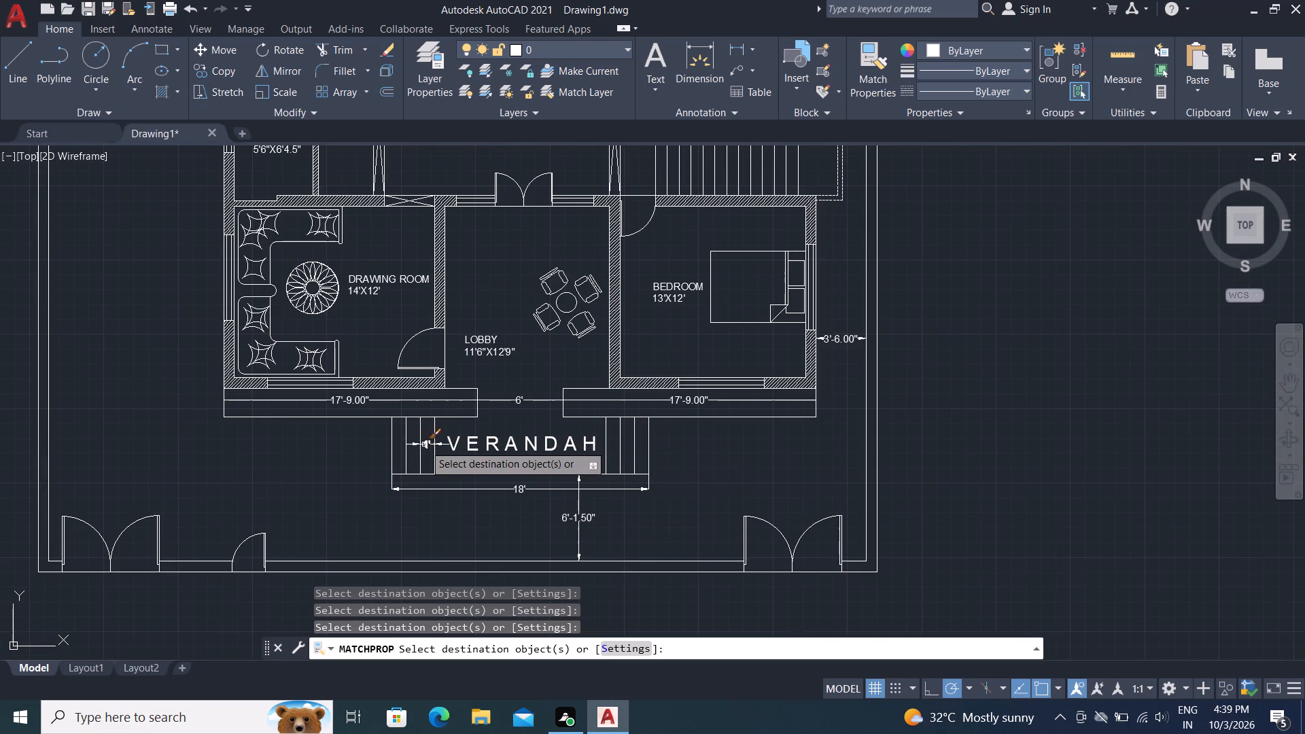
scroll(426, 446, up, 6)
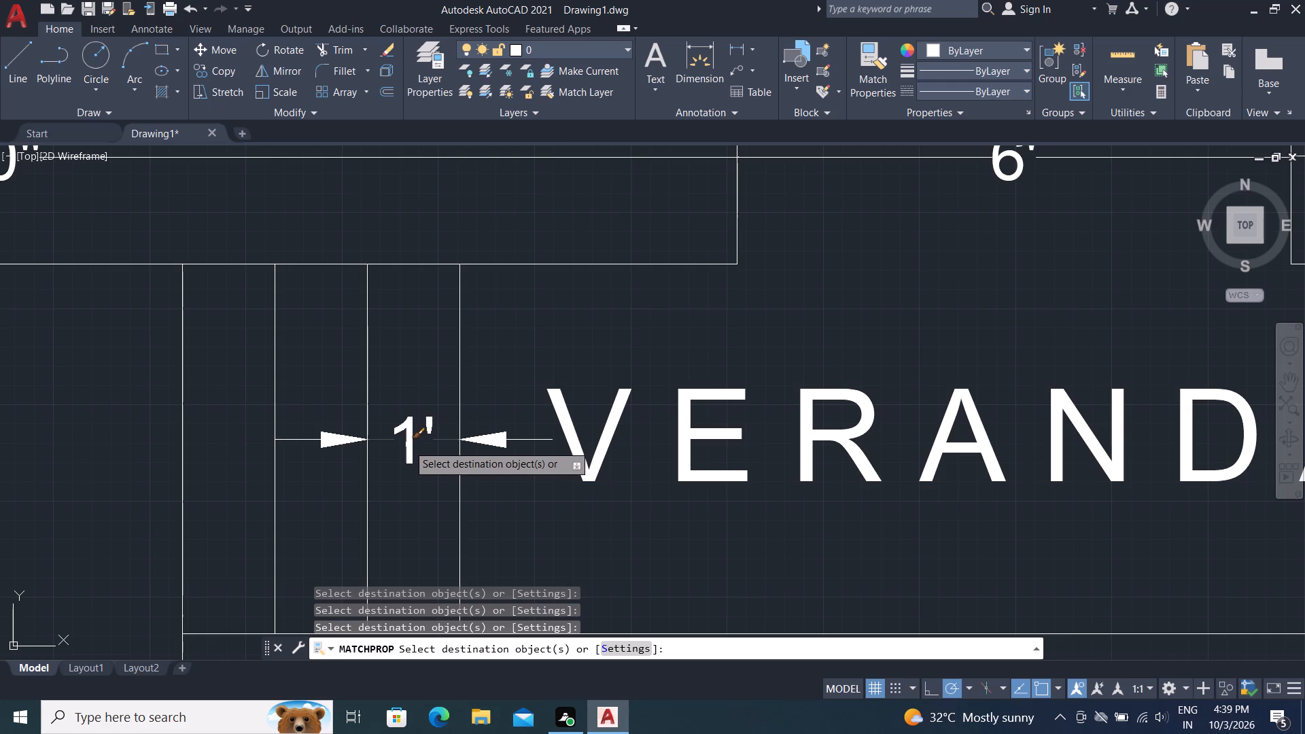
click(407, 444)
Apply the matched properties to the 6' verandah opening dimension and the two 17'-9" dimensions flanking it.
scroll(434, 392, down, 1)
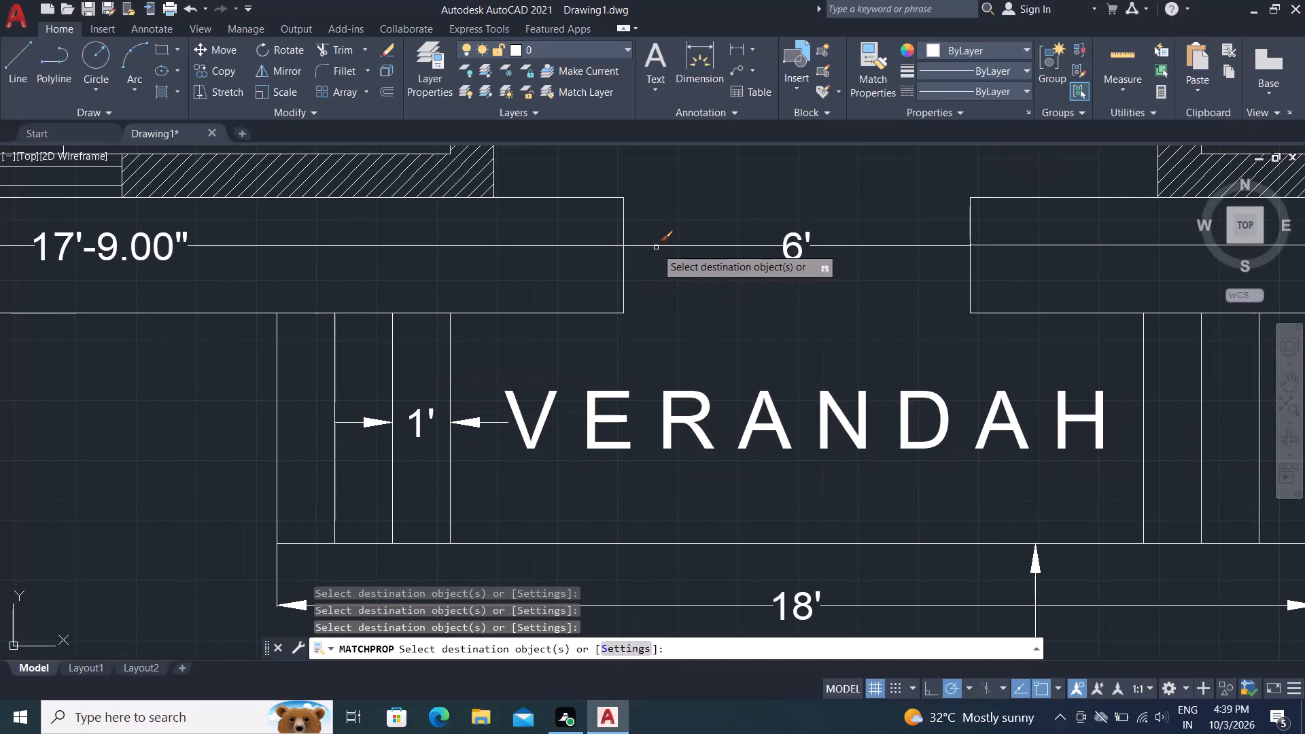
click(656, 247)
scroll(671, 281, down, 1)
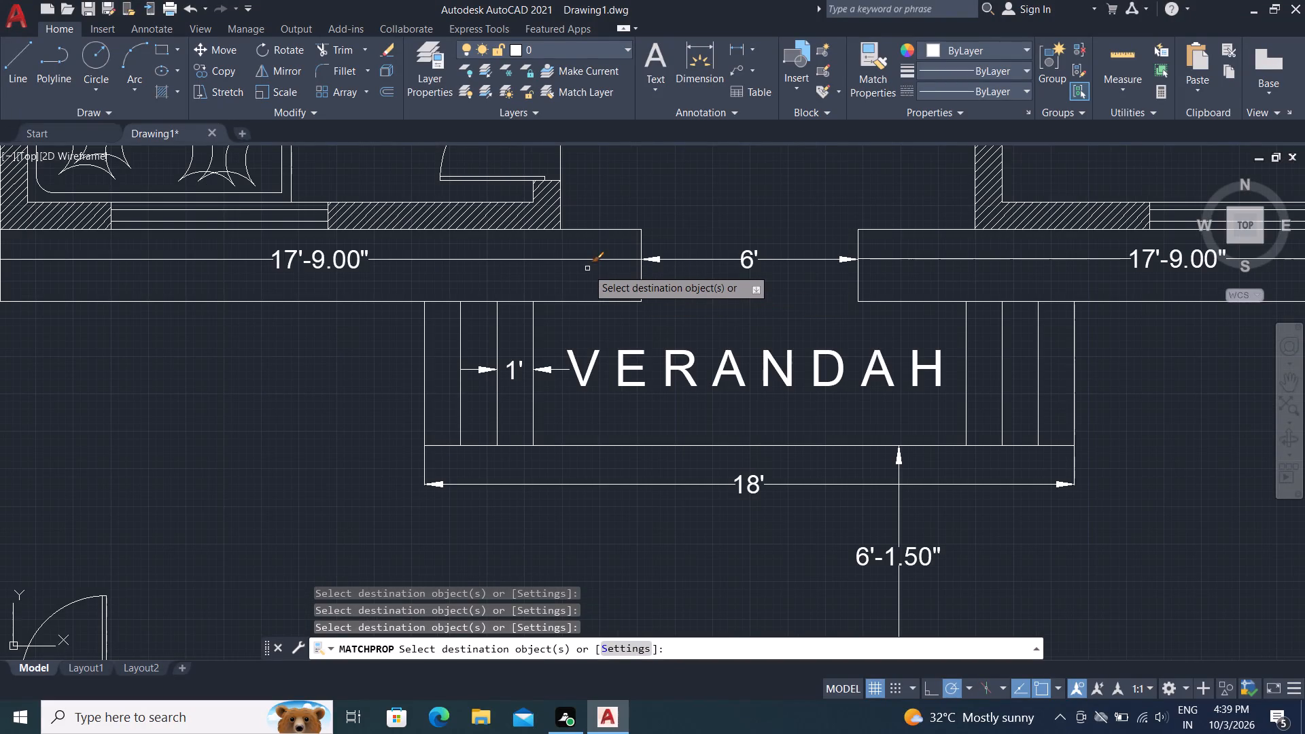
click(586, 260)
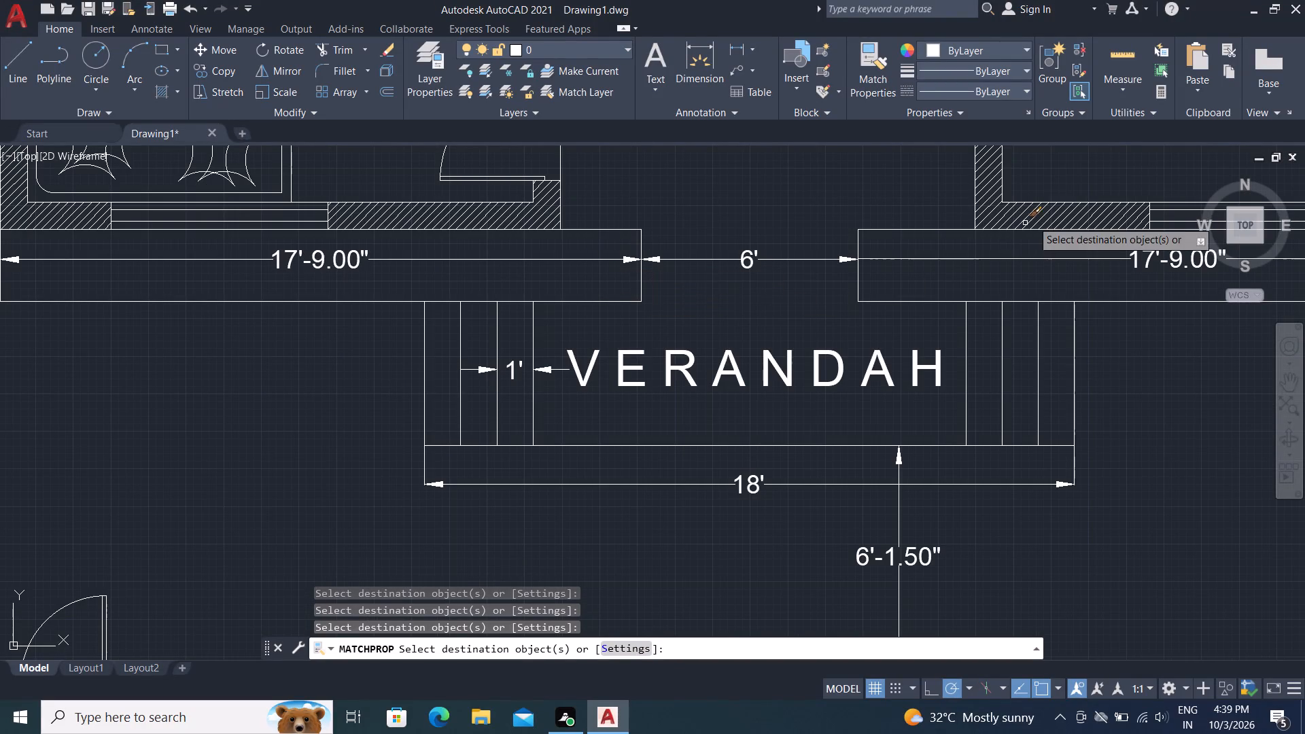
click(1020, 258)
scroll(922, 315, down, 2)
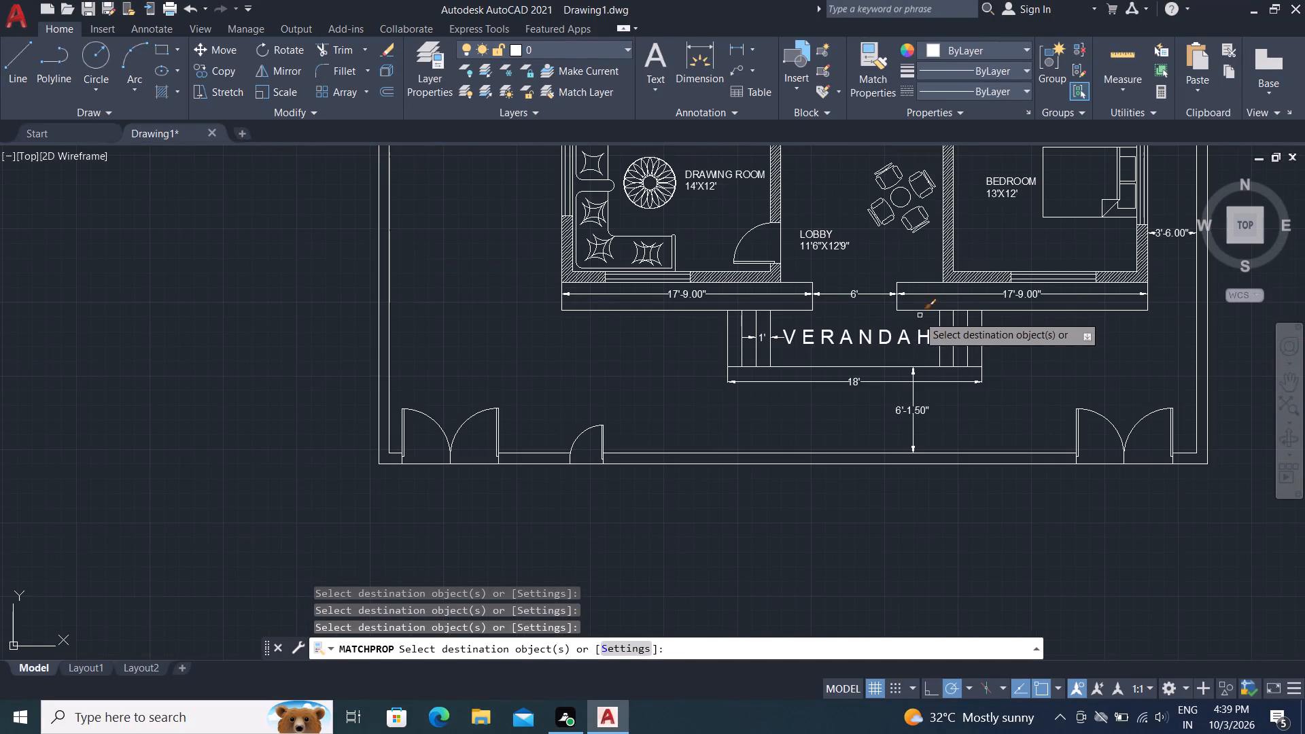
scroll(718, 389, down, 1)
middle_drag(718, 388, 734, 494)
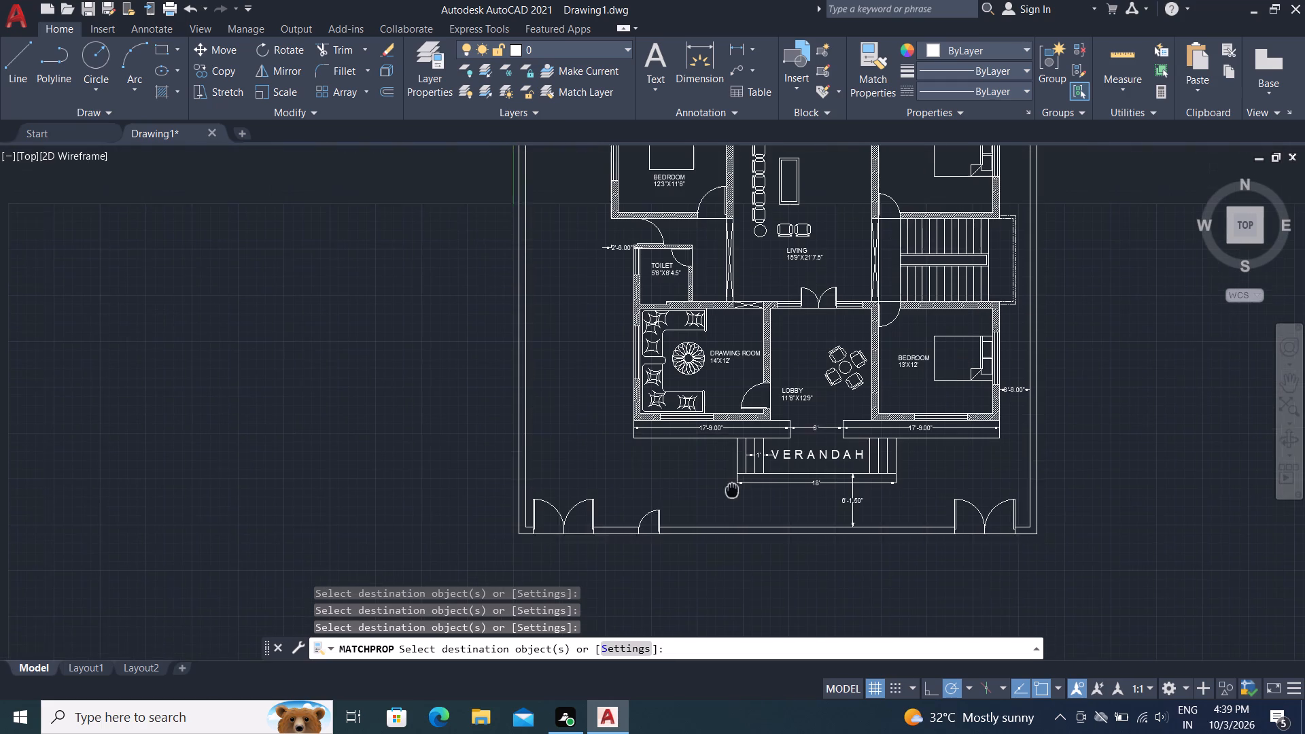
key(Escape)
Add a horizontal linear dimension north of the rooms, from the boundary wall's outer northeast corner to the outer northwest corner.
scroll(670, 381, up, 1)
middle_drag(670, 381, 669, 638)
middle_drag(575, 242, 531, 531)
scroll(538, 360, down, 1)
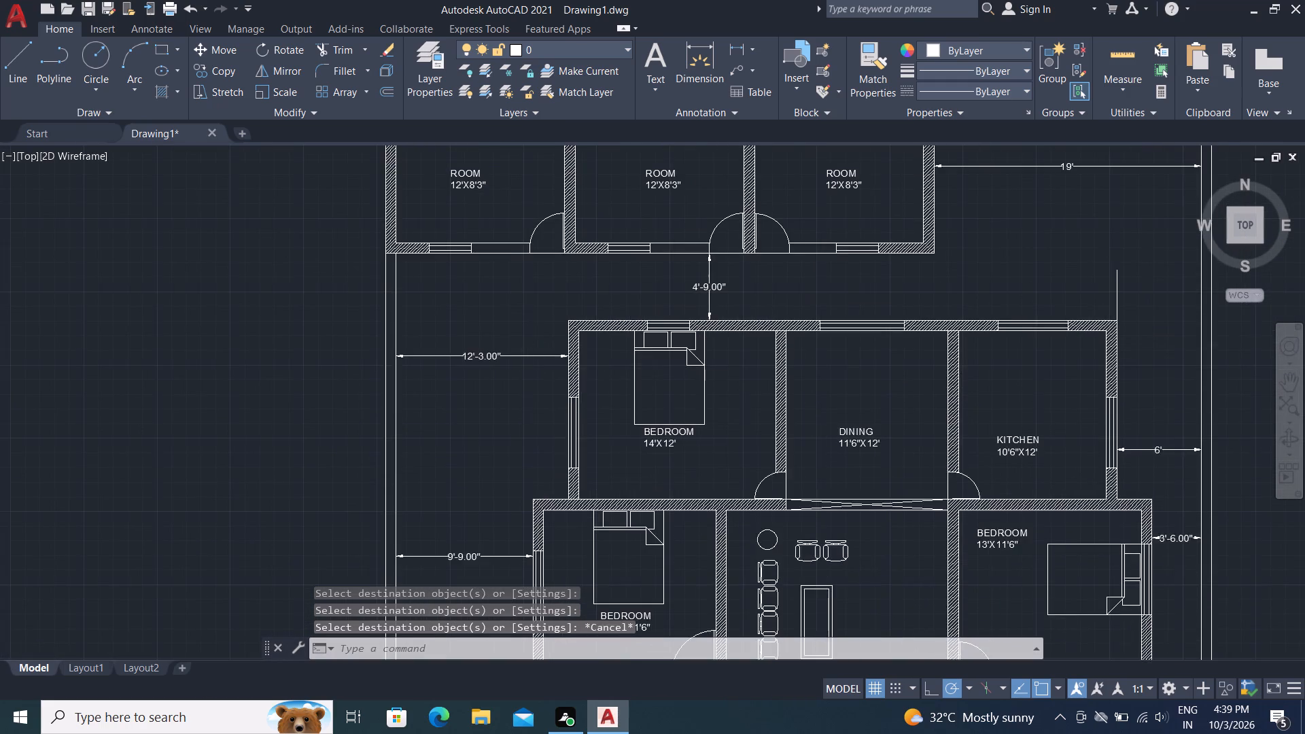
middle_drag(561, 321, 534, 374)
scroll(523, 331, up, 1)
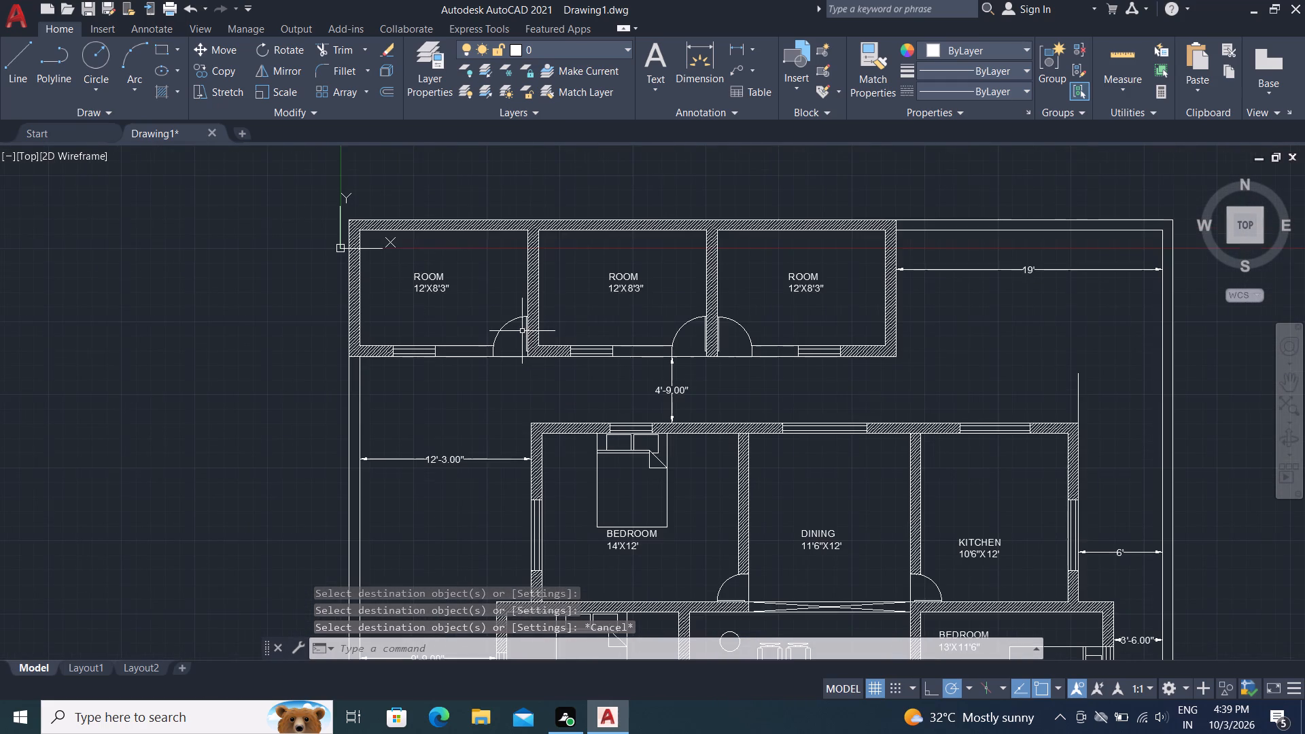
middle_drag(522, 331, 468, 481)
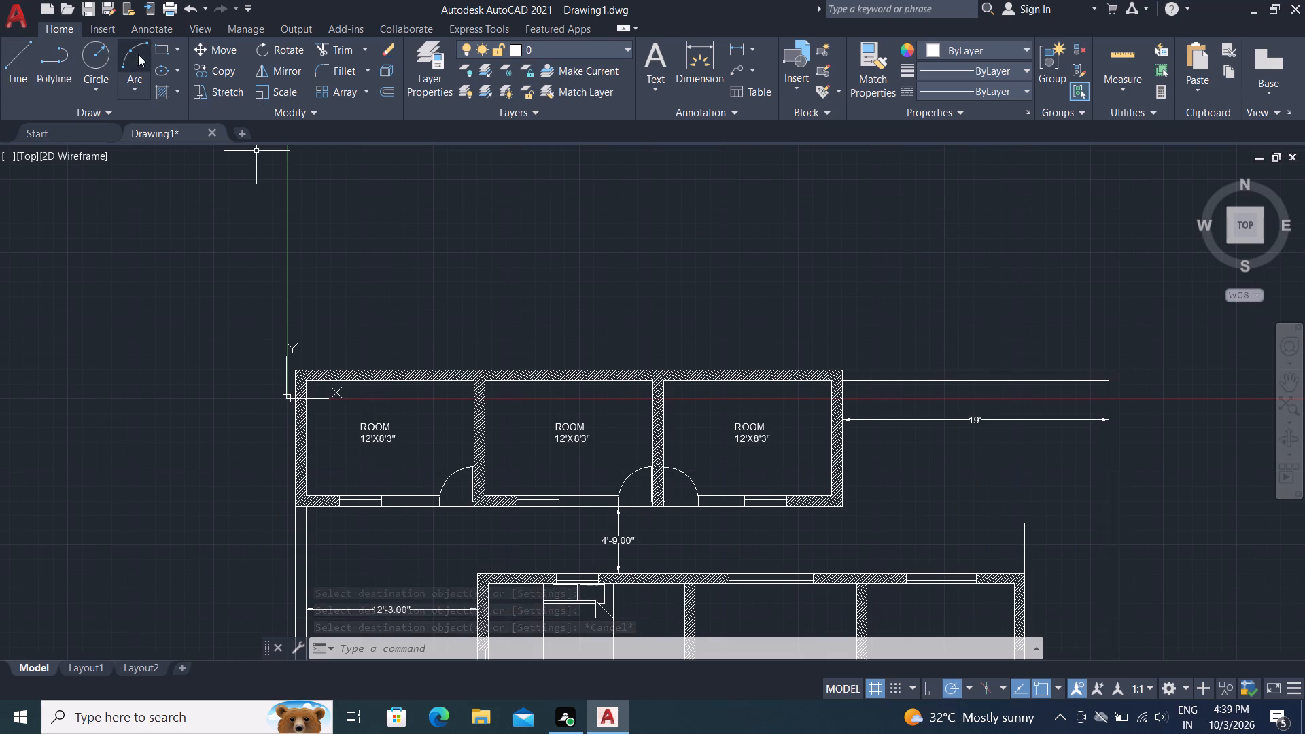
click(740, 44)
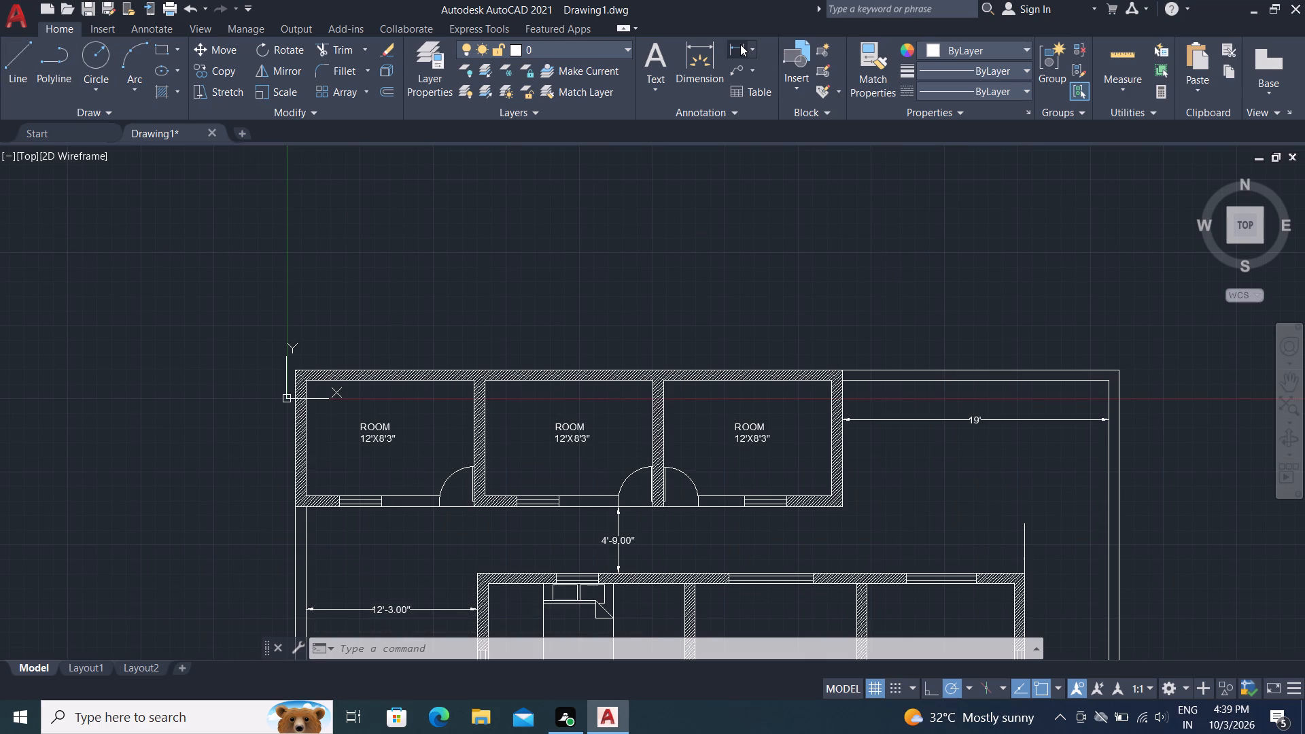
click(1117, 371)
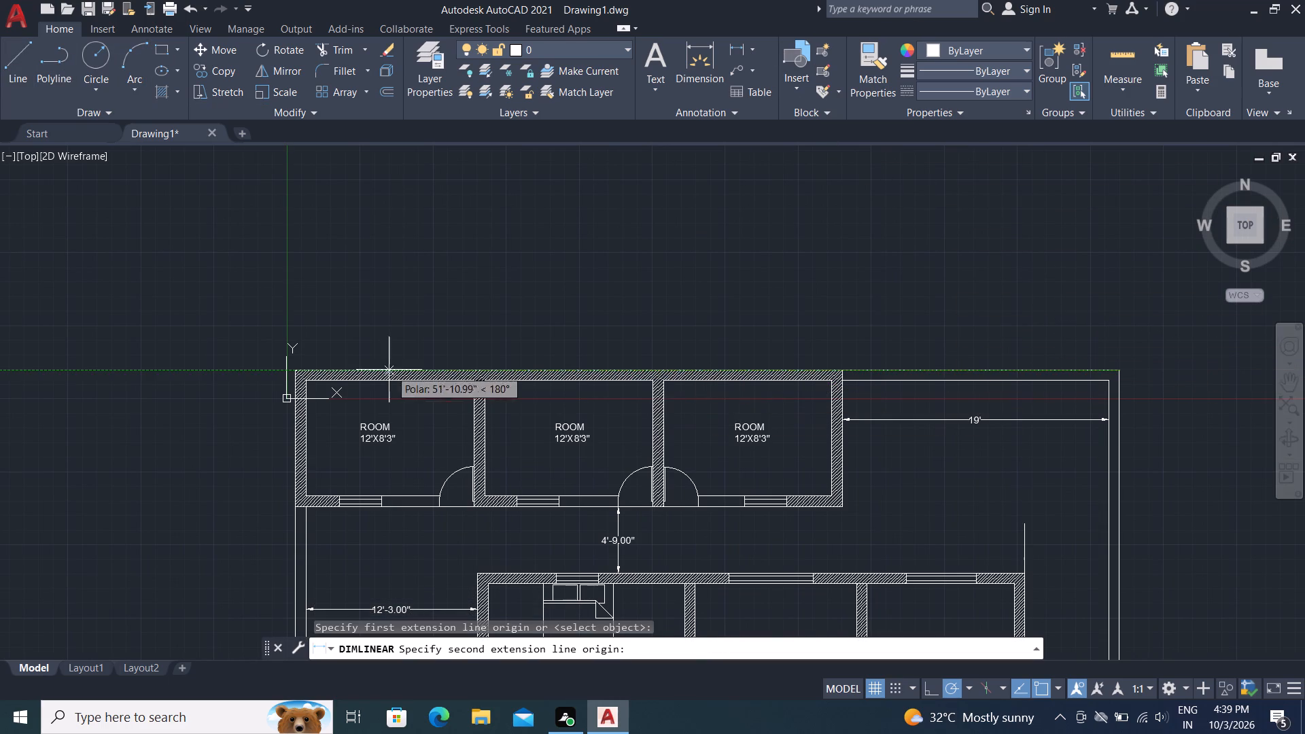
scroll(294, 365, up, 4)
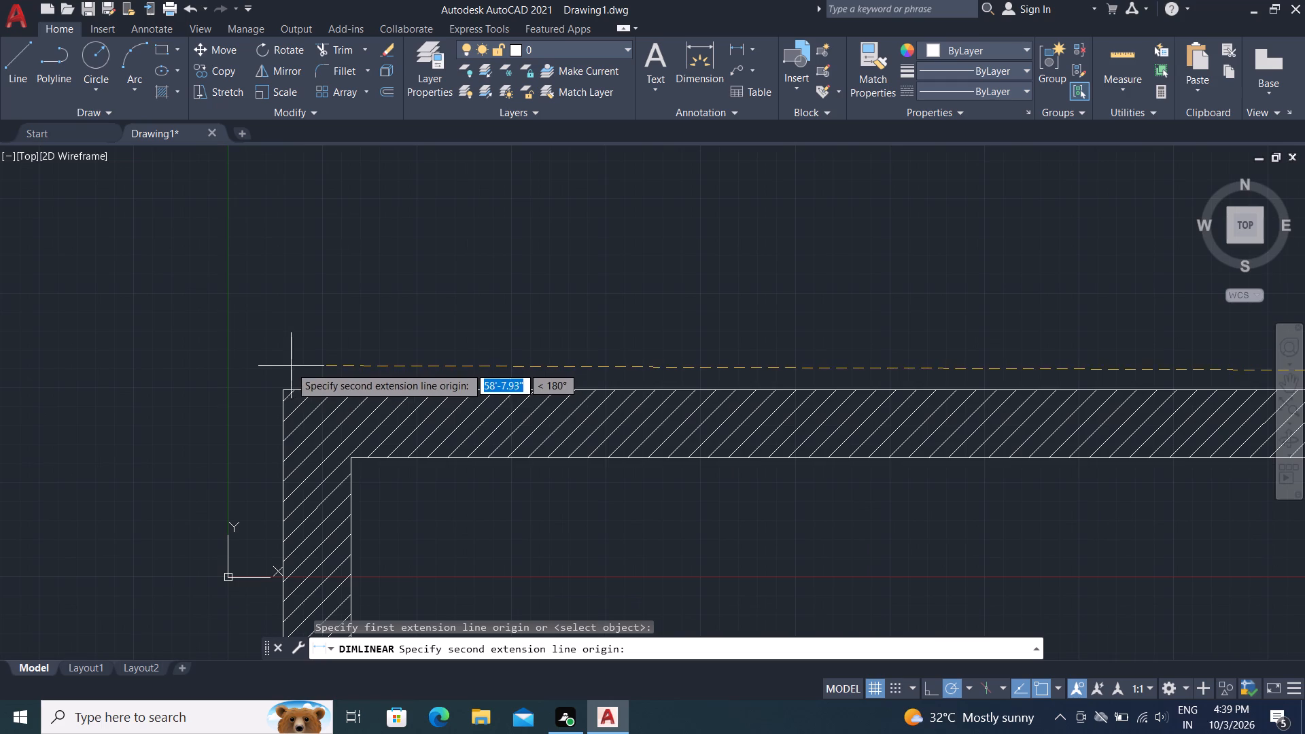
click(279, 389)
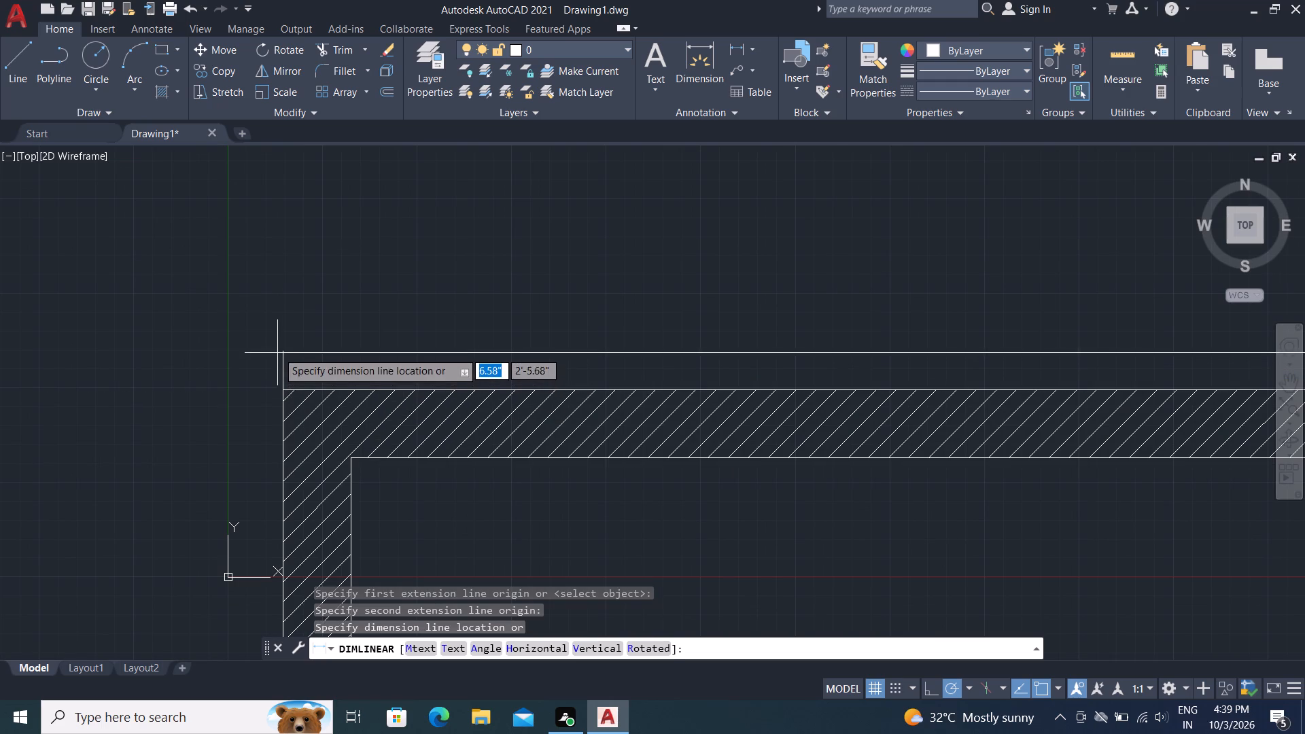
scroll(276, 324, down, 2)
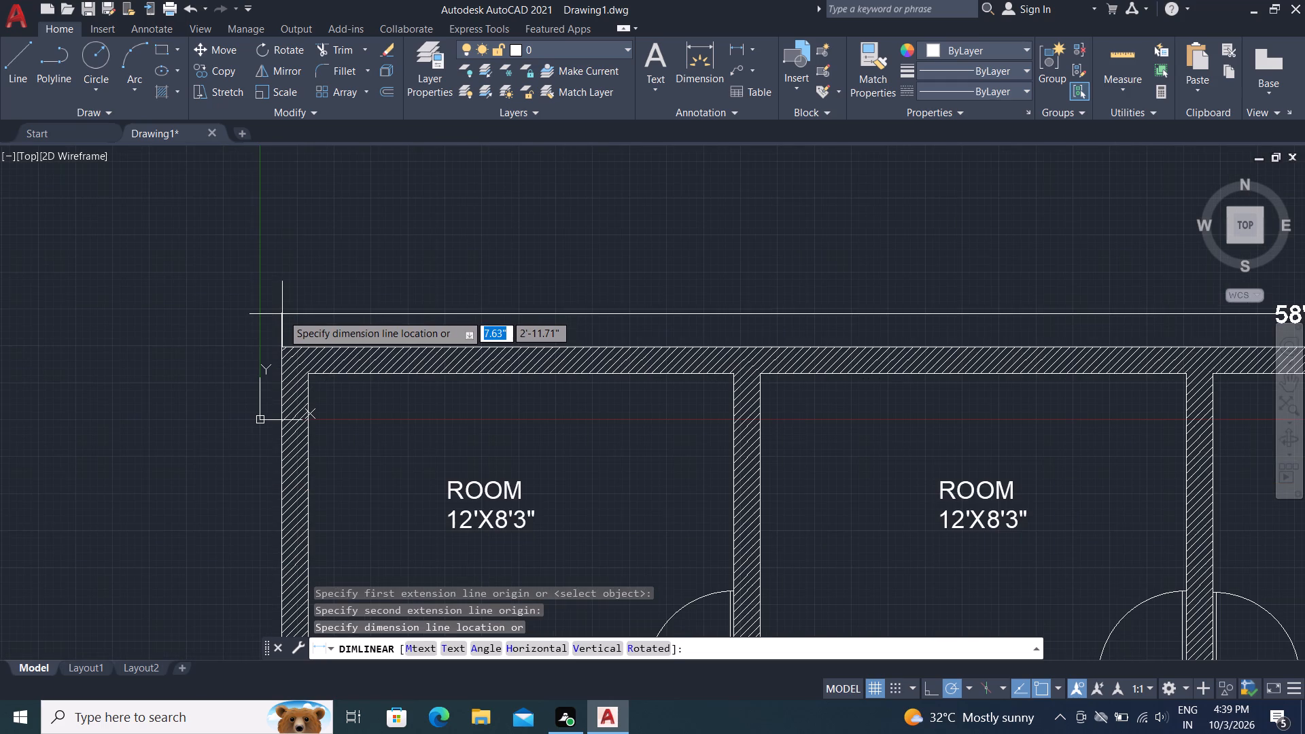
middle_drag(273, 297, 204, 285)
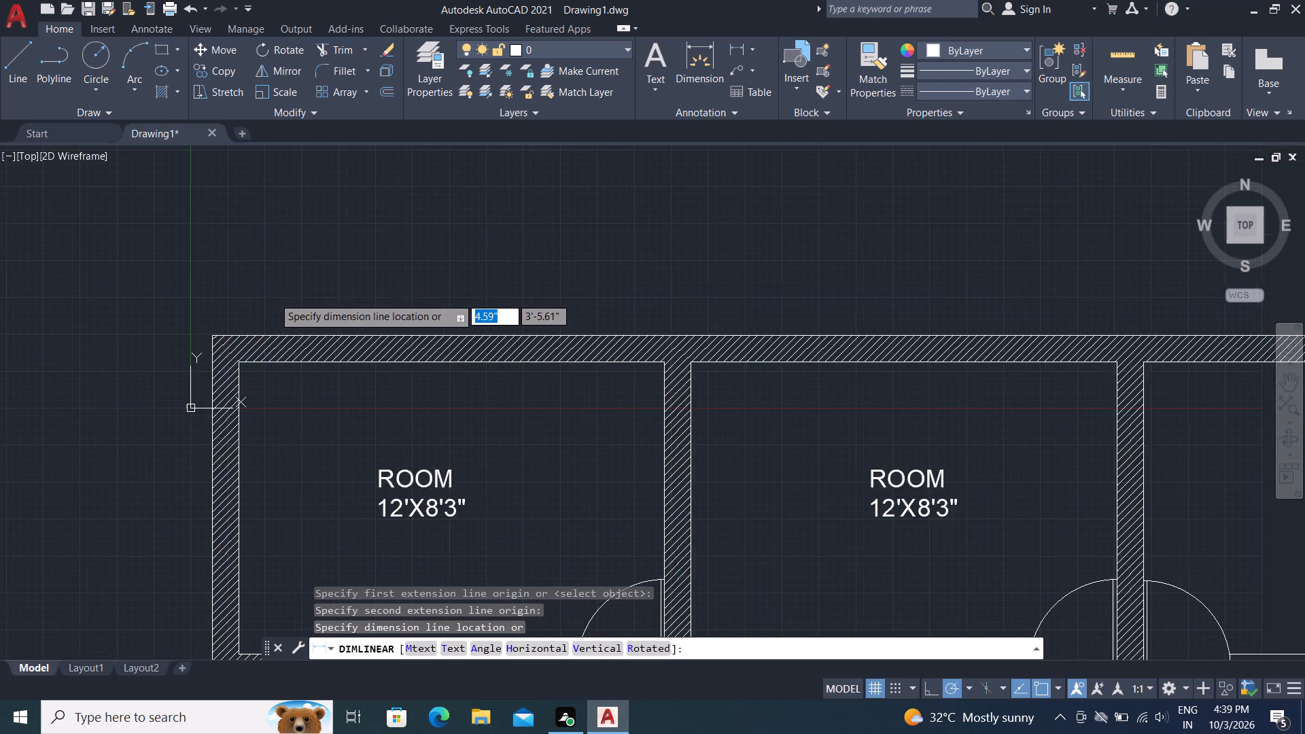
scroll(204, 284, down, 2)
click(200, 270)
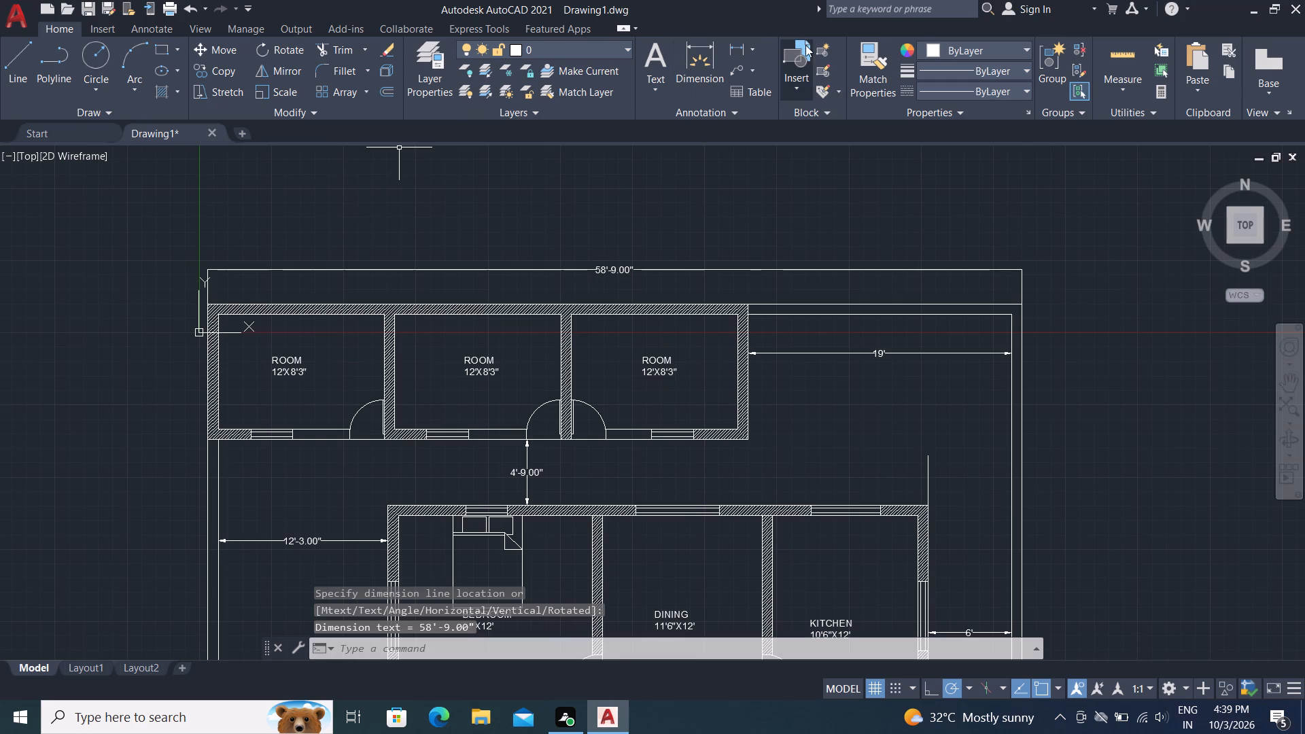
Match the properties of the 19' dimension onto the overall plot-width dimension north of the rooms.
click(880, 82)
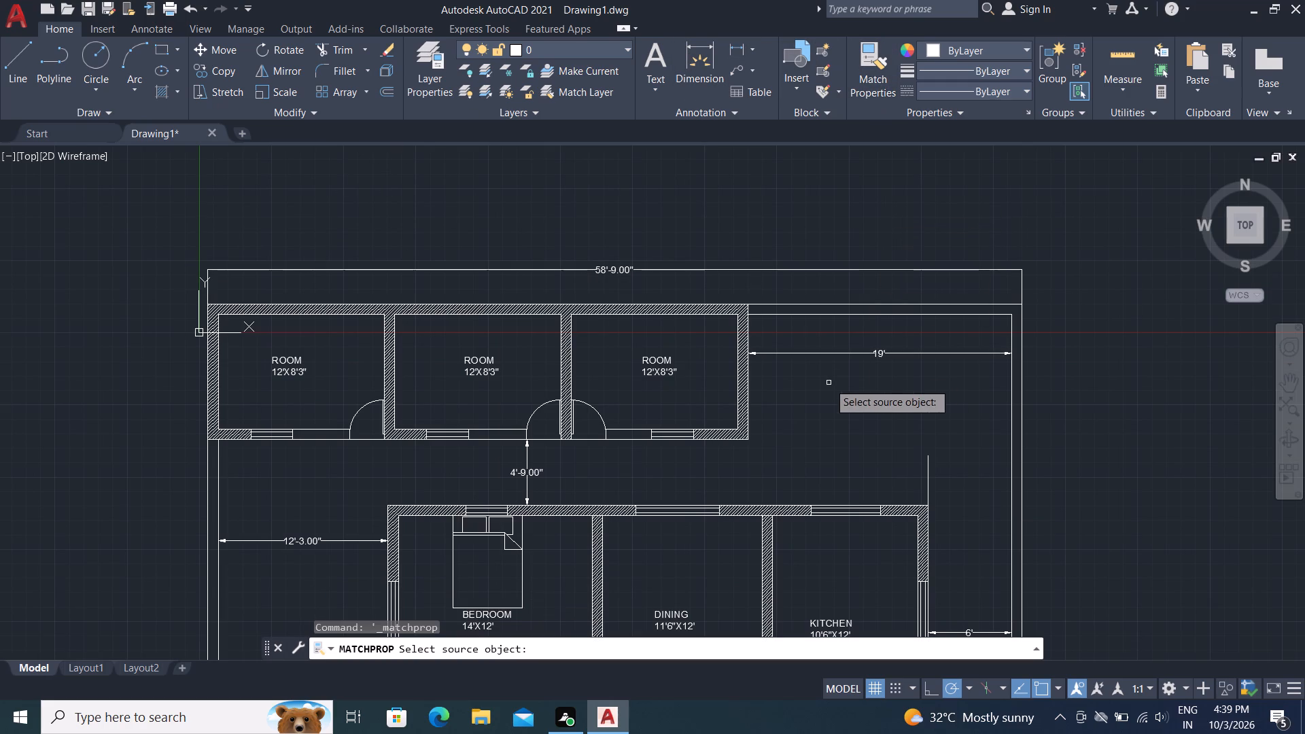
click(835, 353)
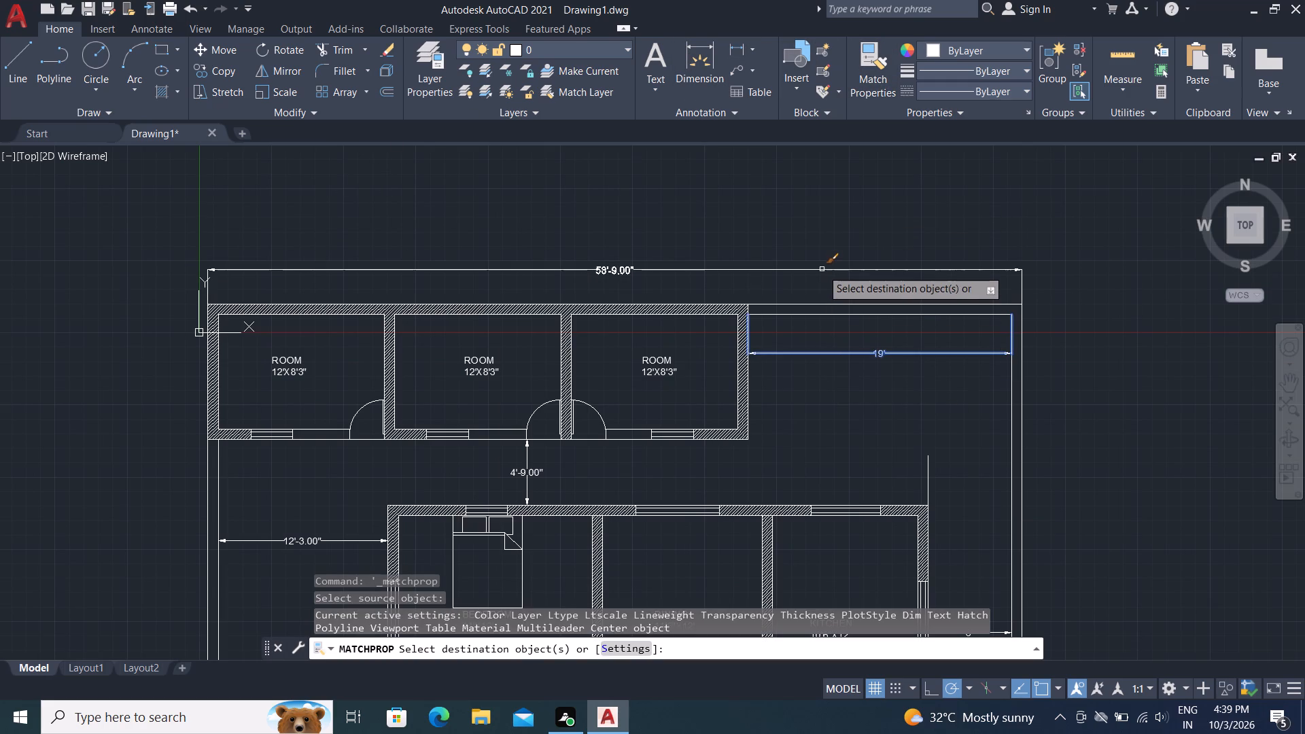
click(820, 269)
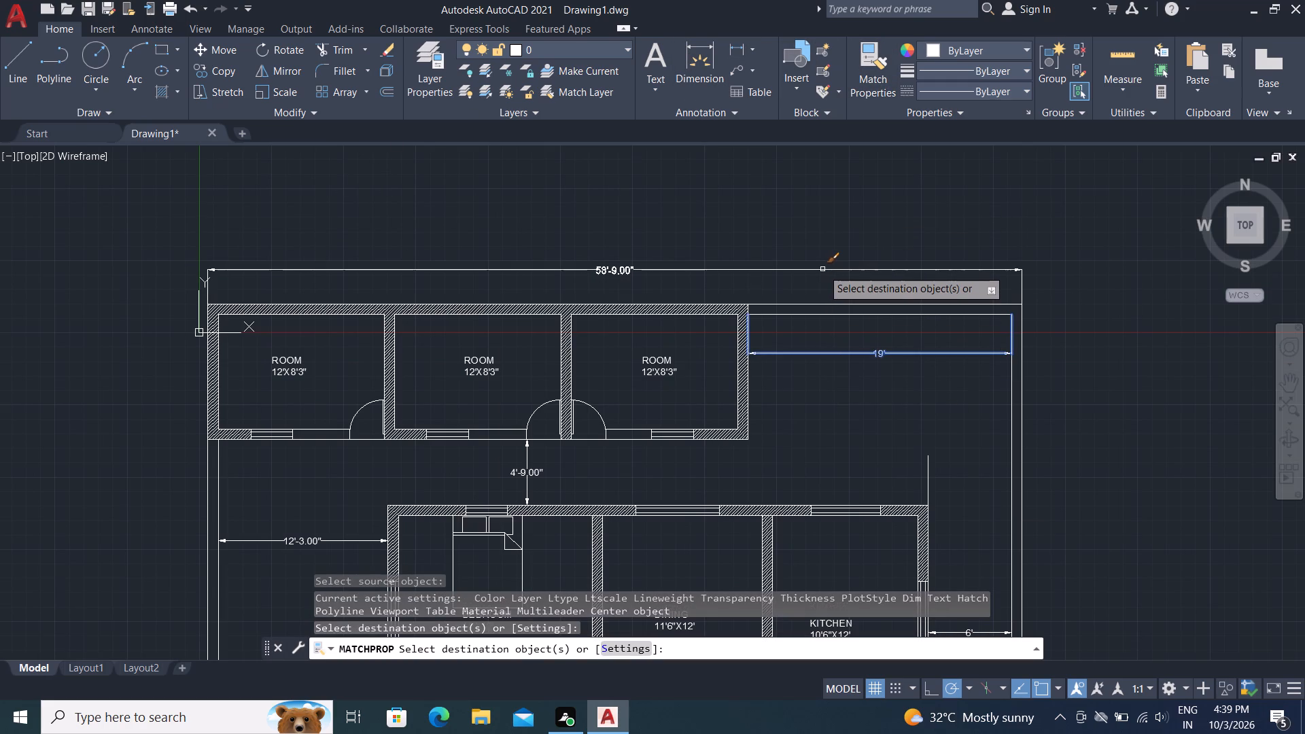
key(Escape)
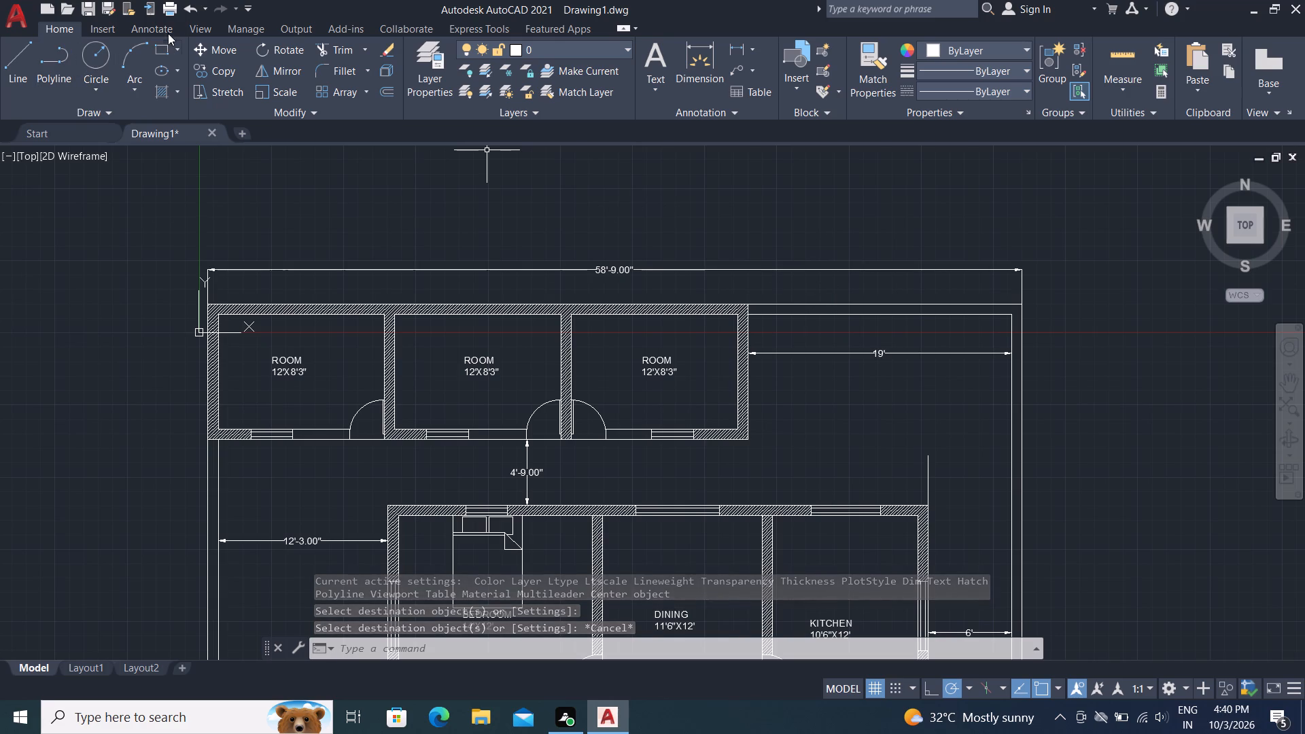
Save the drawing as Drawing1 in Documents in AutoCAD 2018 format, replacing the existing file.
click(109, 7)
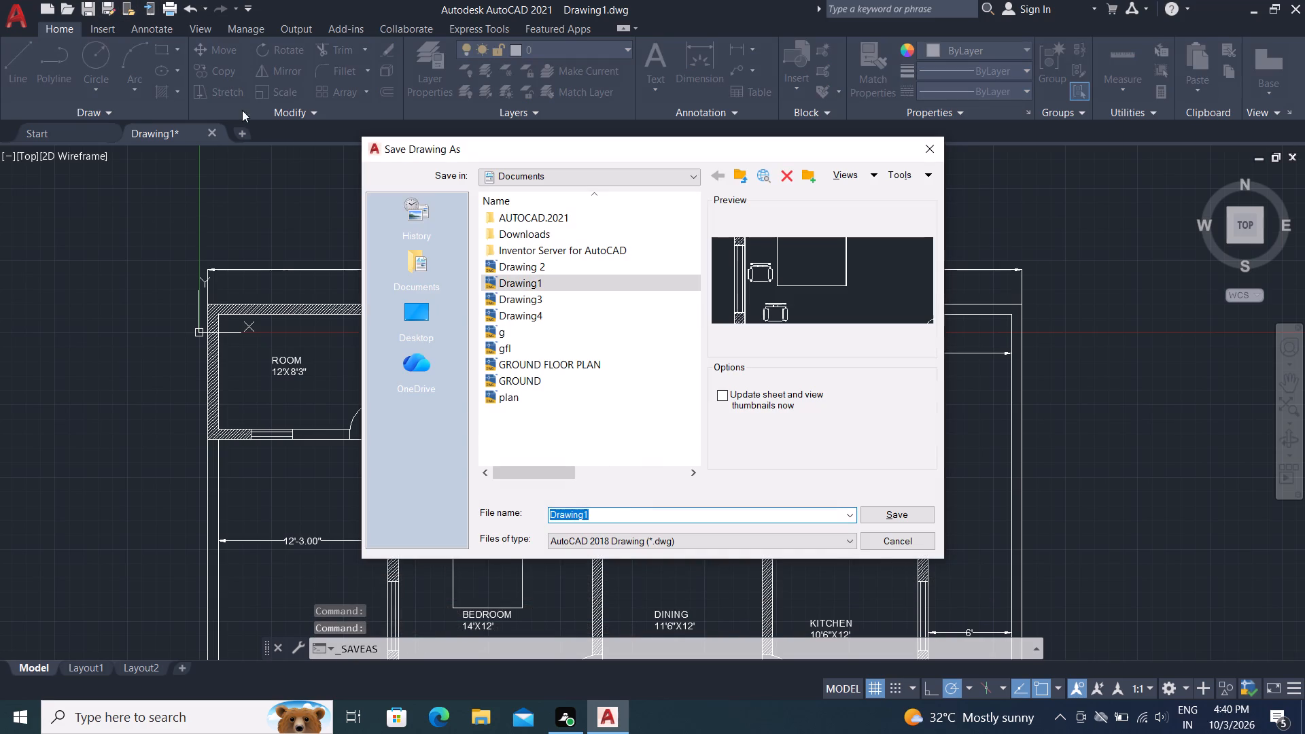
click(900, 510)
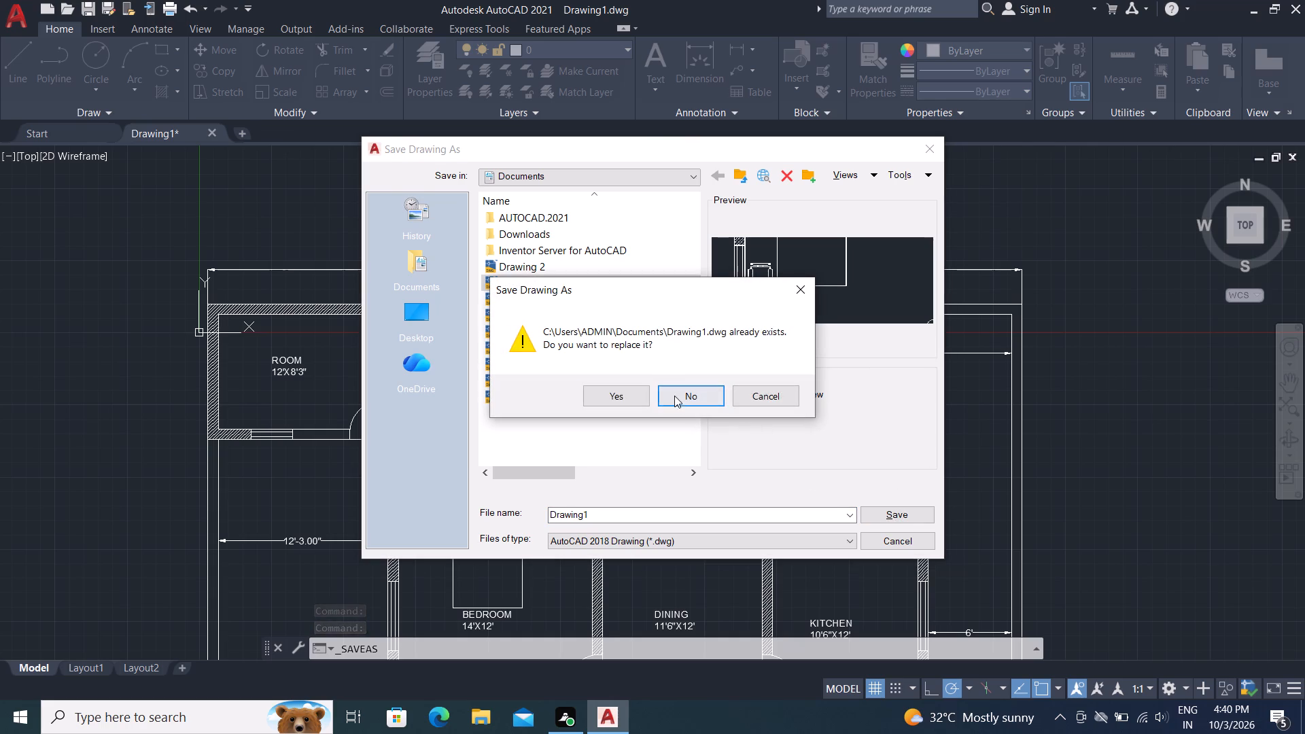
click(627, 389)
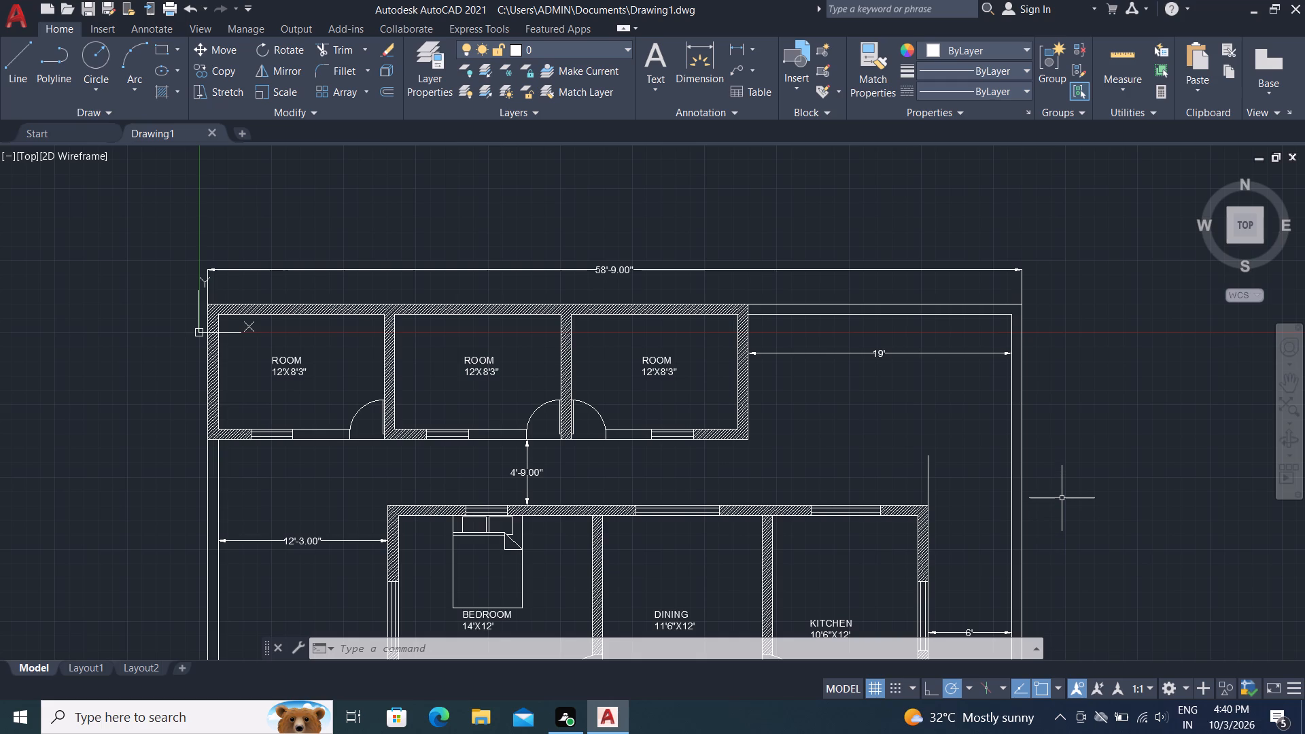
Insert a Vehicles - Imperial block in the empty space west of the boundary wall.
key(ctrl+3)
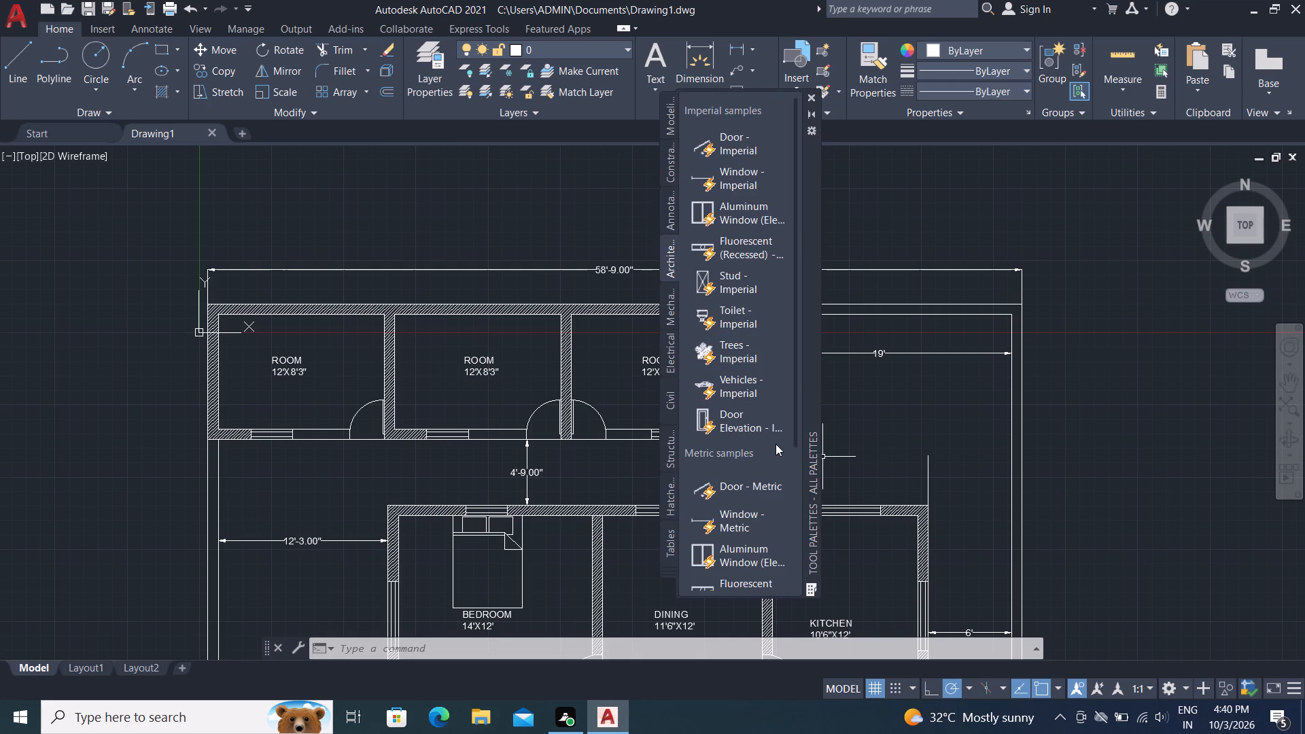
click(728, 385)
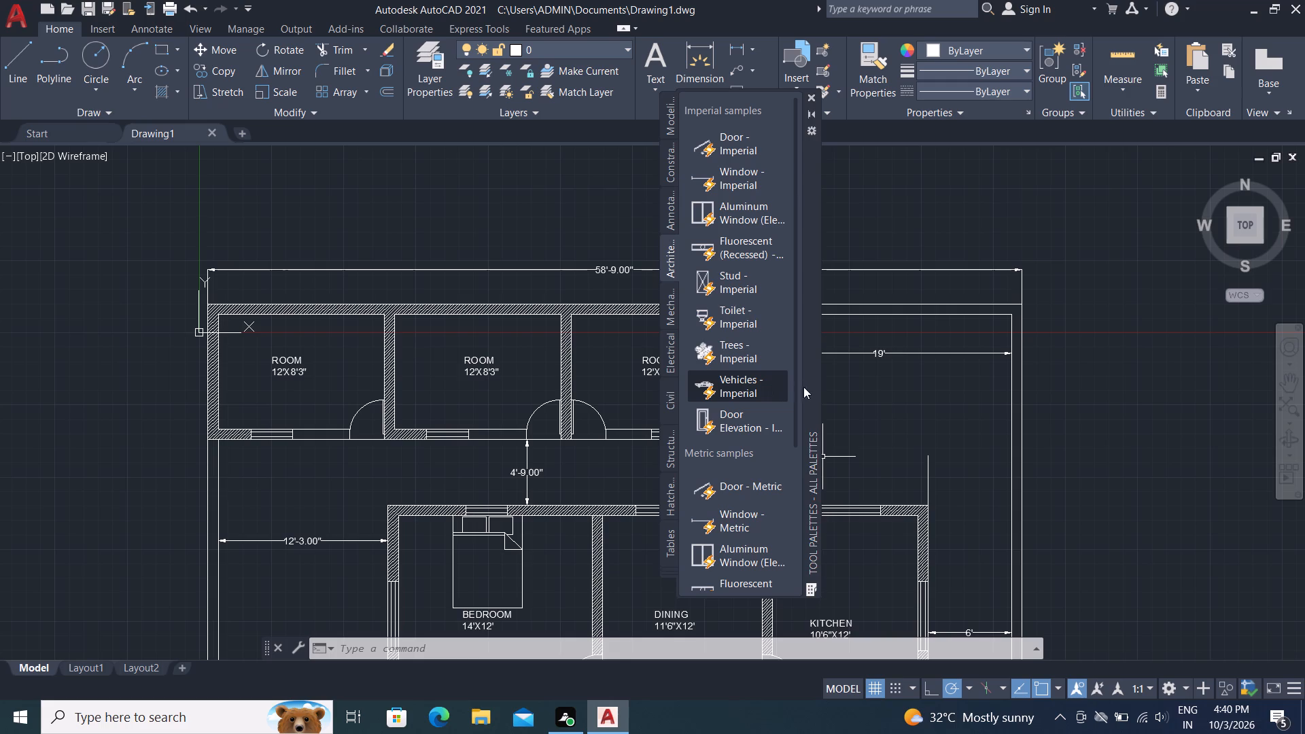
scroll(447, 326, down, 1)
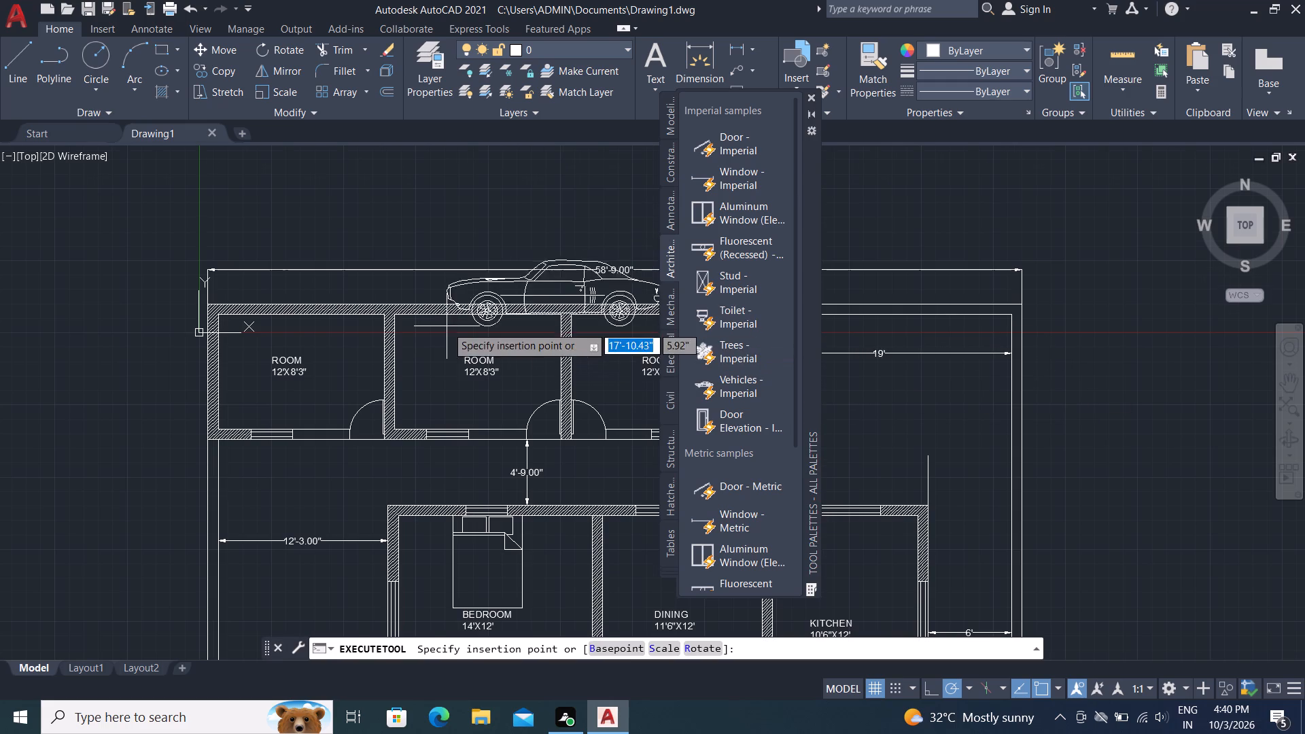
scroll(447, 326, down, 1)
middle_drag(222, 553, 340, 388)
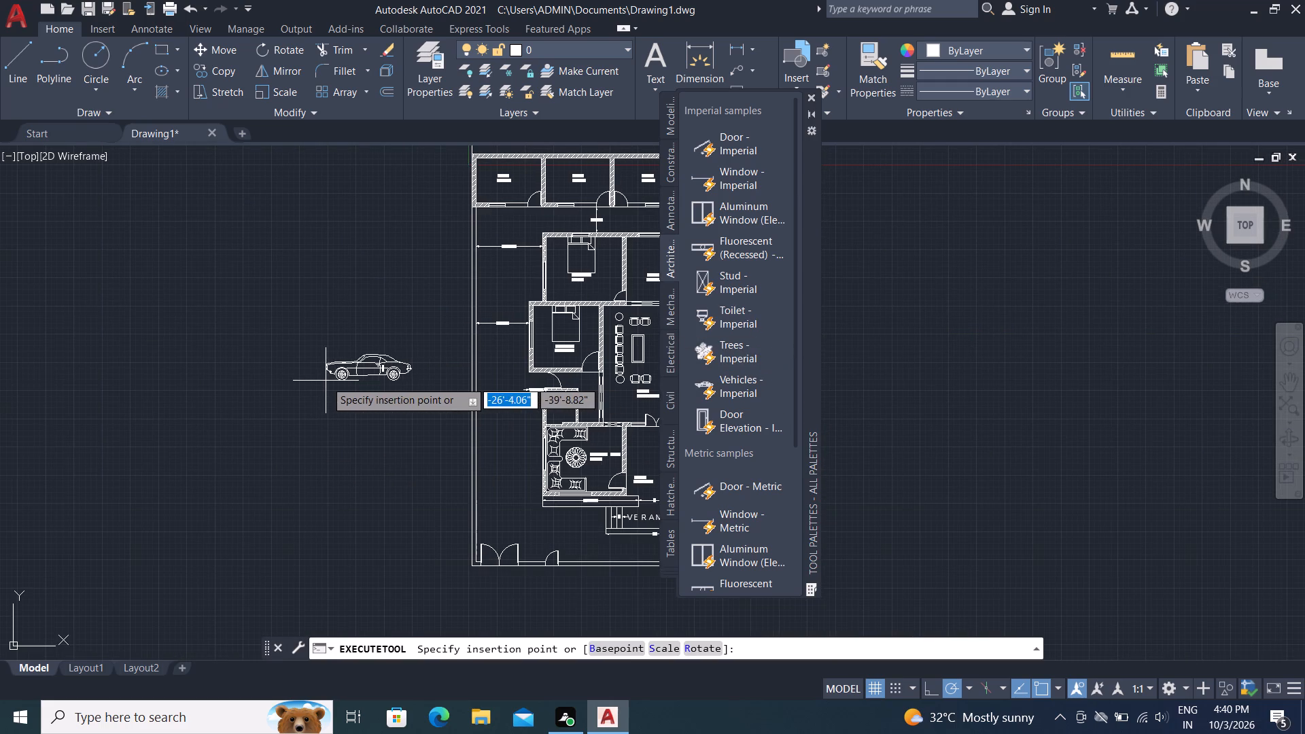
click(326, 381)
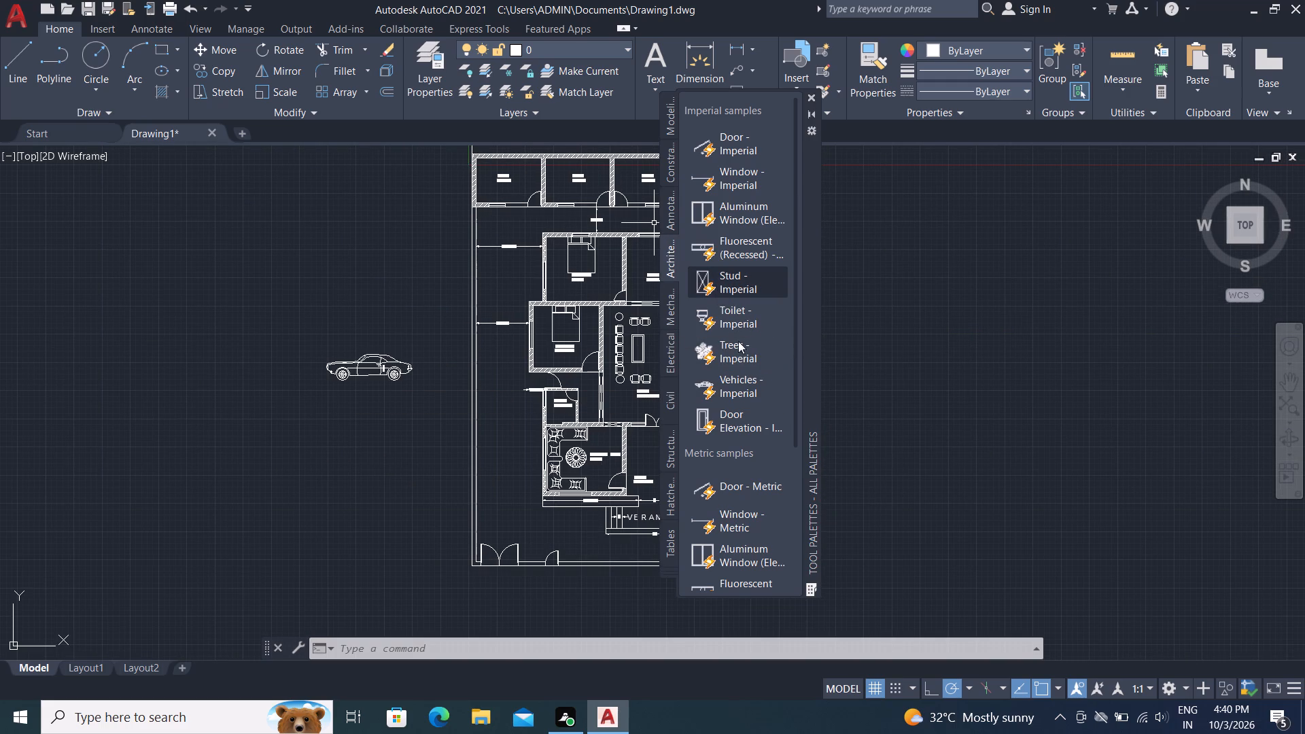
Insert a Toilet - Imperial block inside the 5'6"X6'4.5" toilet, below its room label.
click(703, 312)
scroll(561, 332, up, 1)
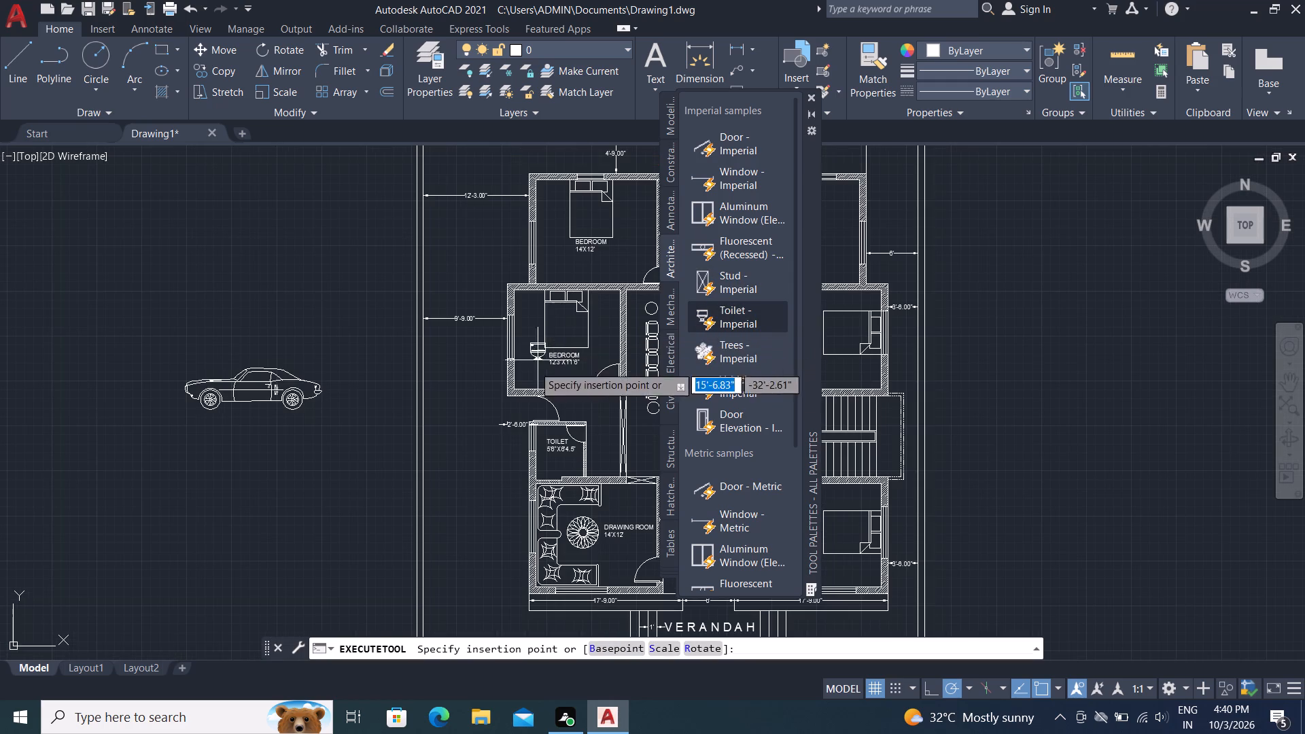
scroll(557, 487, up, 5)
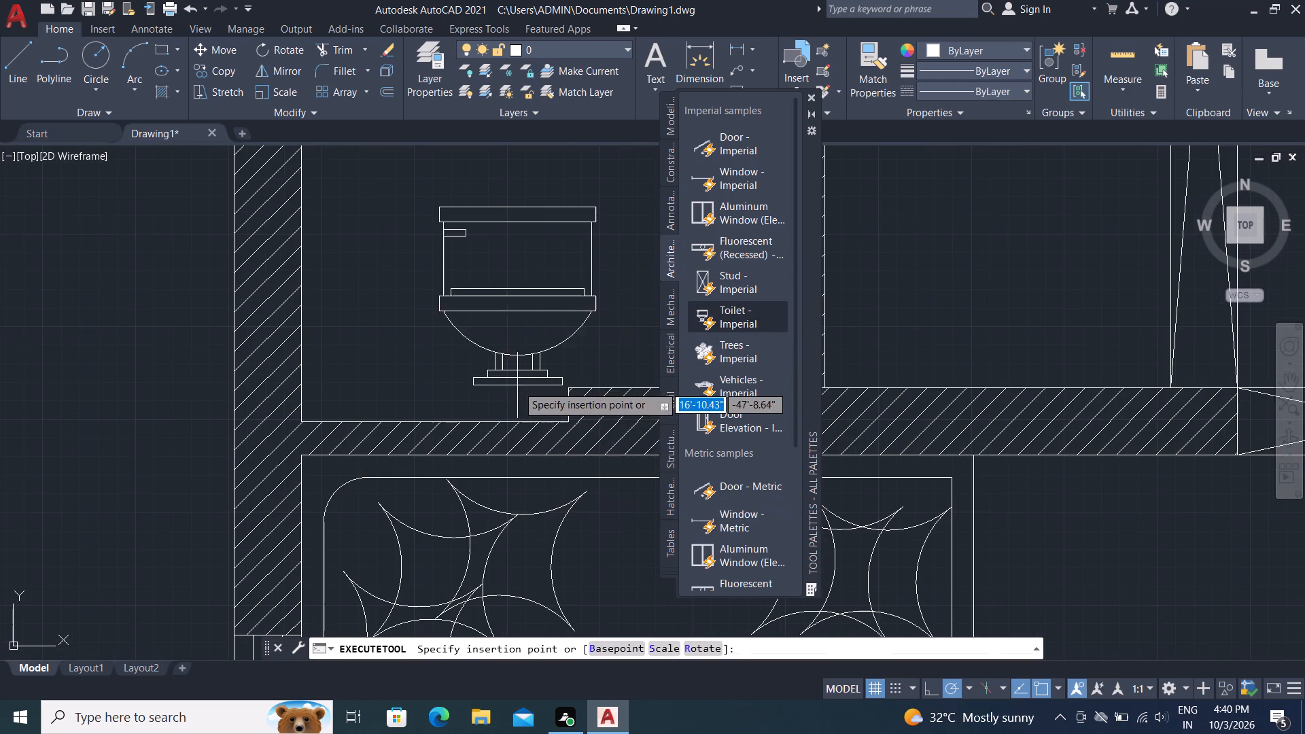
middle_drag(511, 383, 345, 478)
scroll(341, 473, down, 1)
click(343, 463)
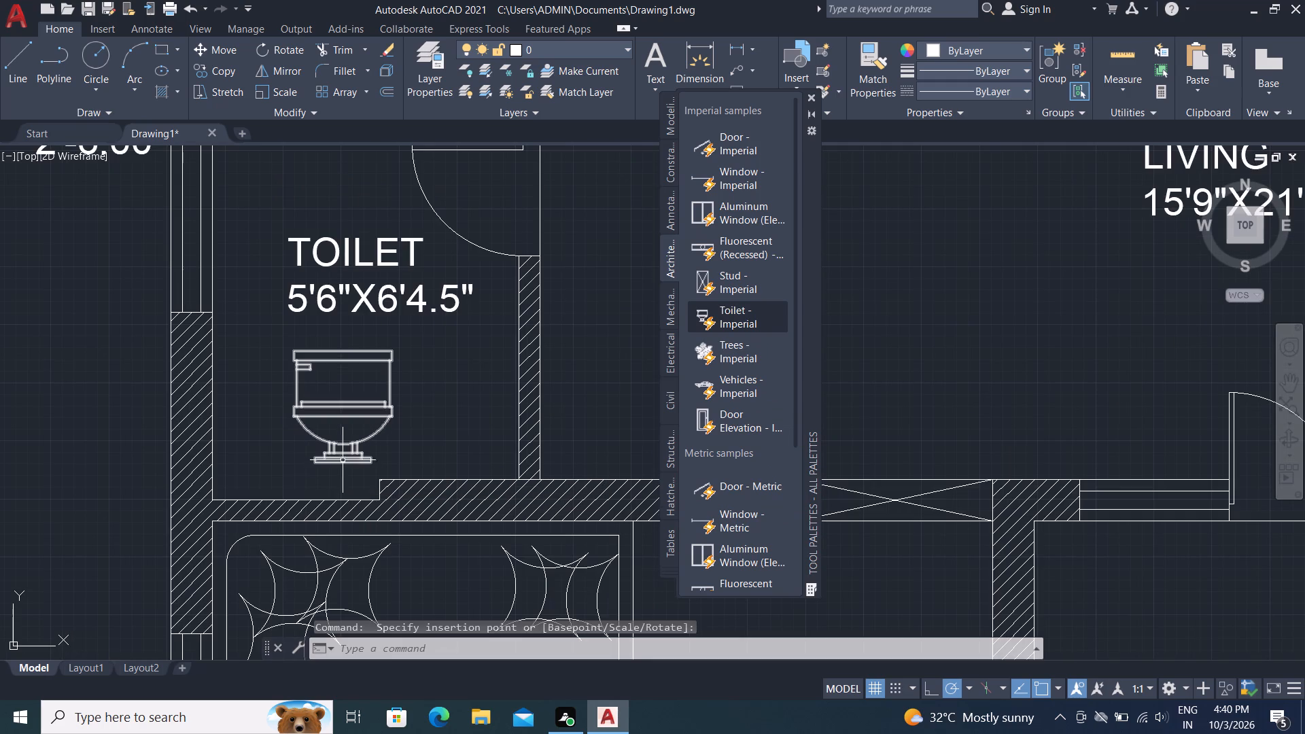
Switch the inserted toilet block from its front elevation to the plan view.
click(341, 458)
click(273, 491)
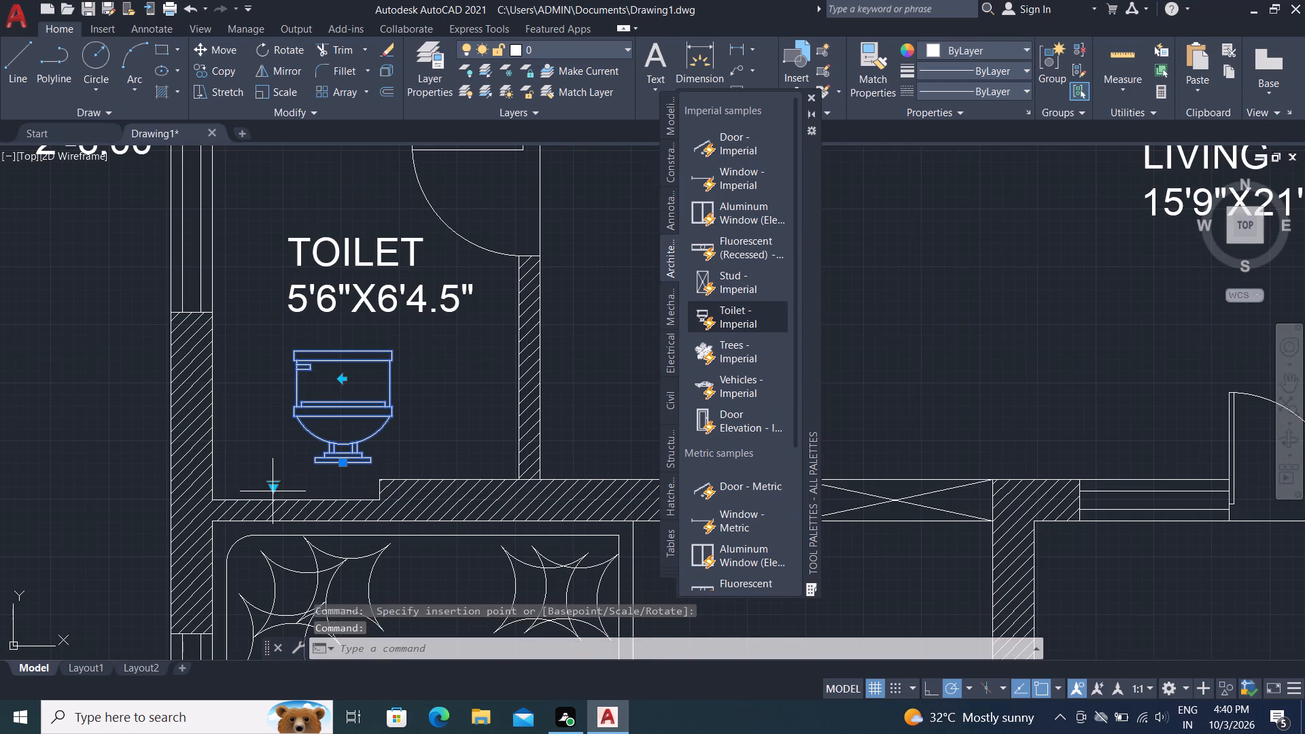
click(273, 487)
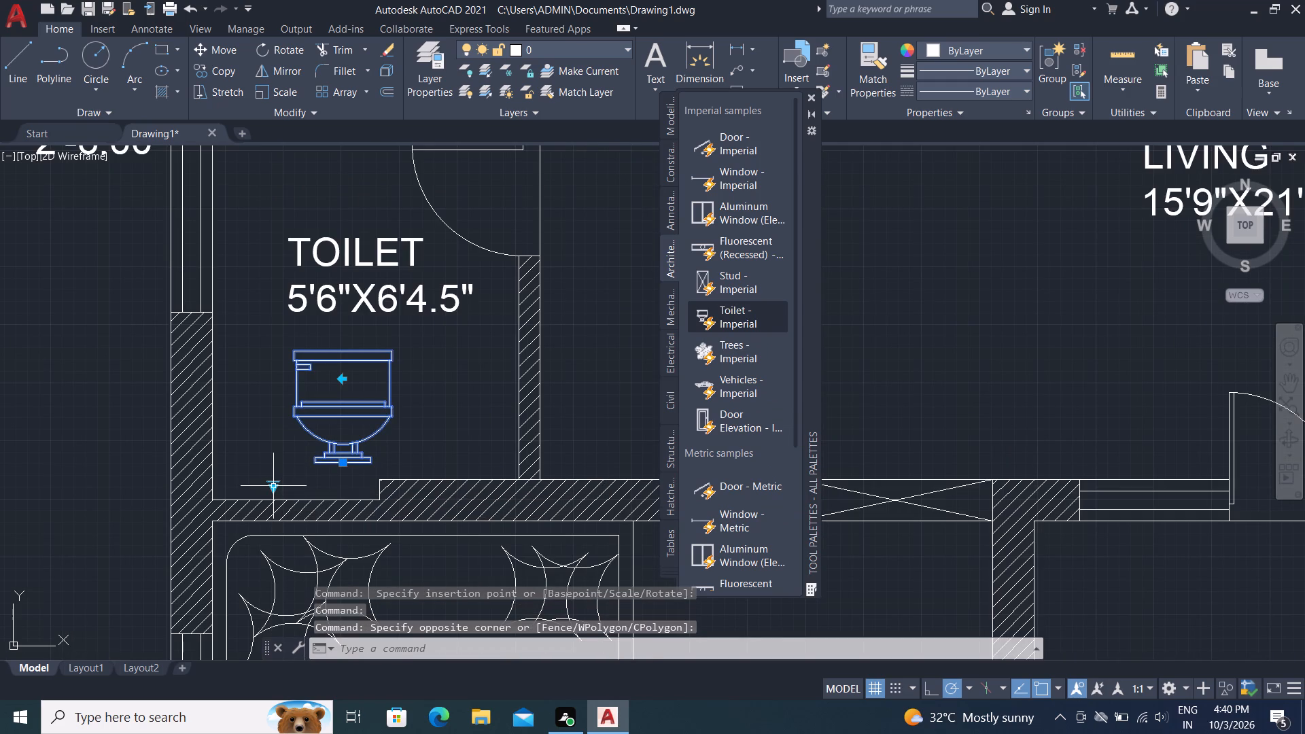
click(273, 487)
click(278, 514)
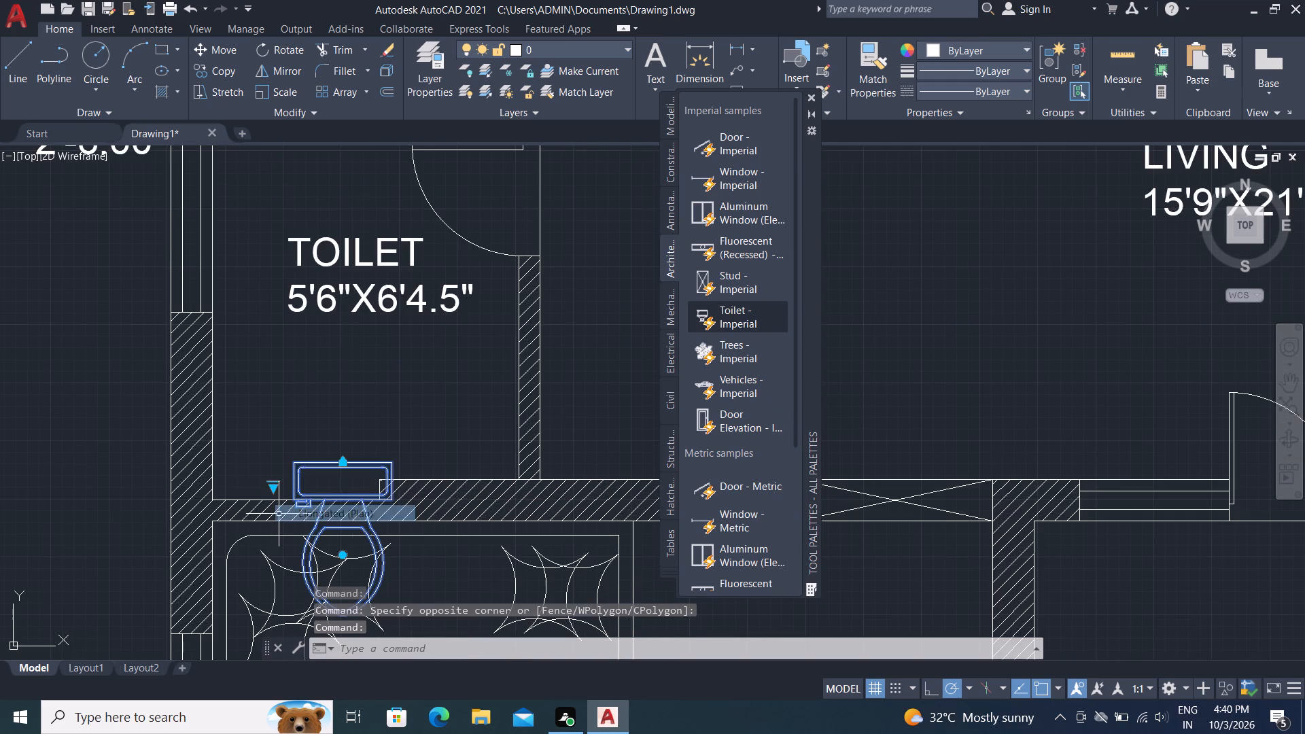
key(Escape)
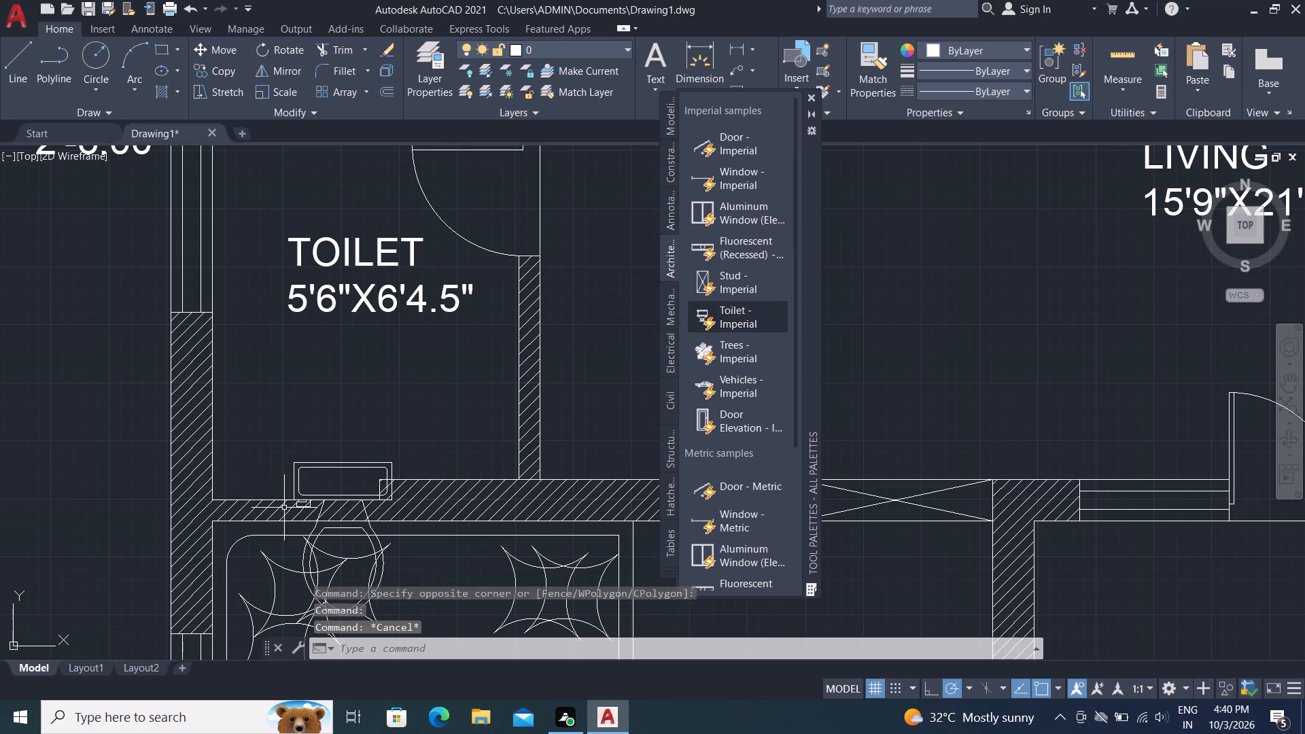
Rotate the toilet fixture 270° about the tank's northeast corner so the bowl faces west.
text(RO)
key(space)
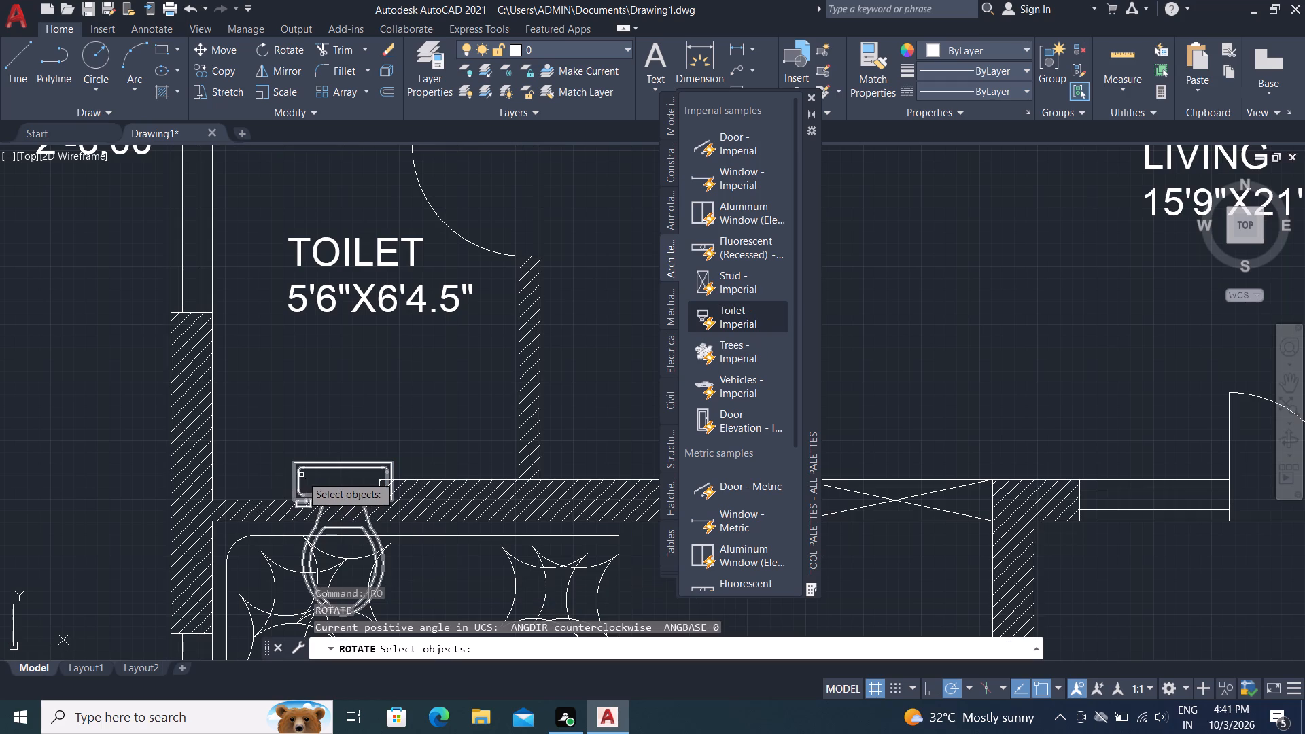
click(304, 466)
right_click(304, 468)
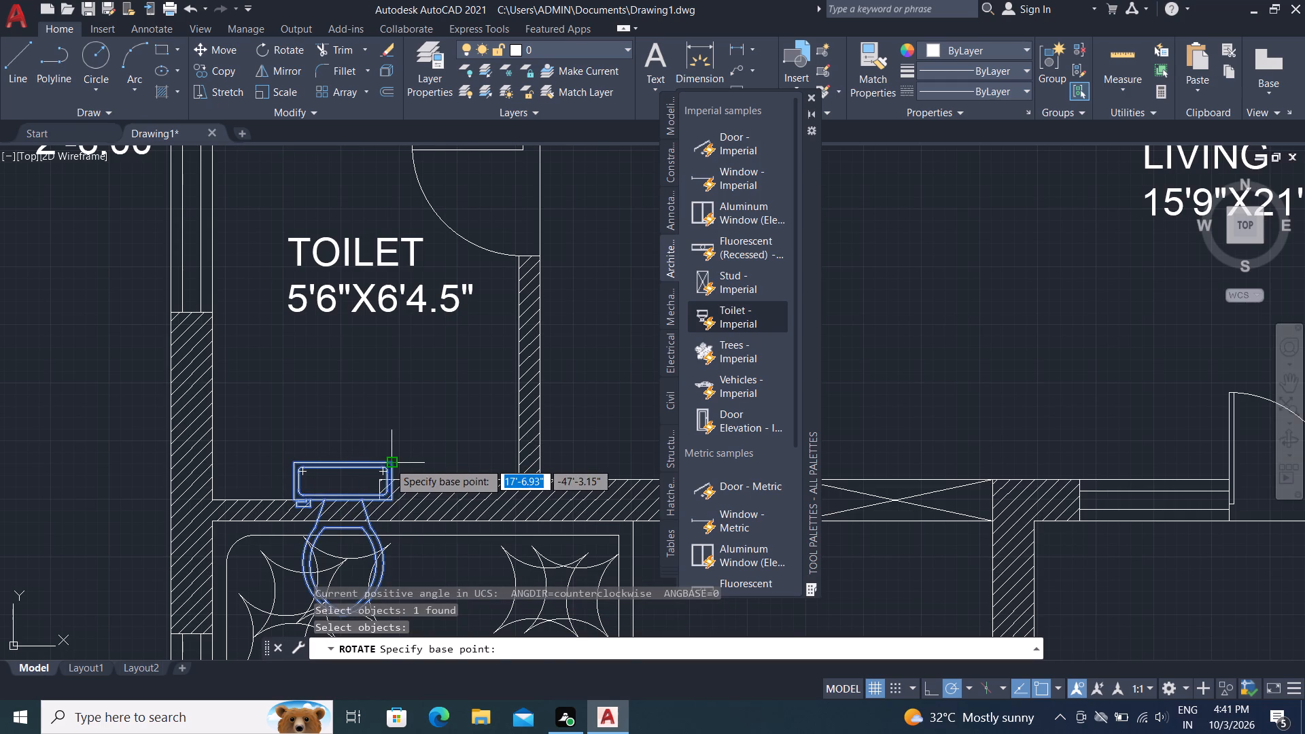
click(389, 462)
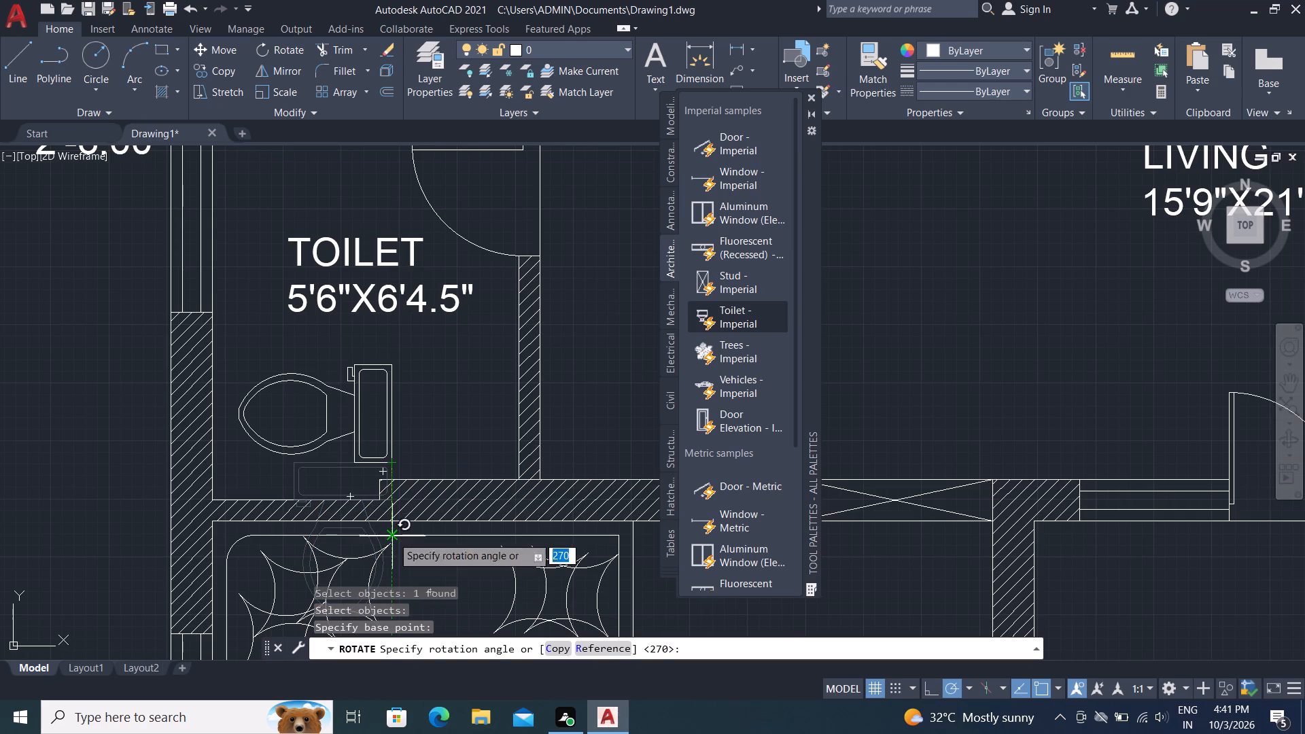
click(392, 536)
Move the toilet fixture about 2'-3" east so its tank sits against the toilet room's east wall.
text(M)
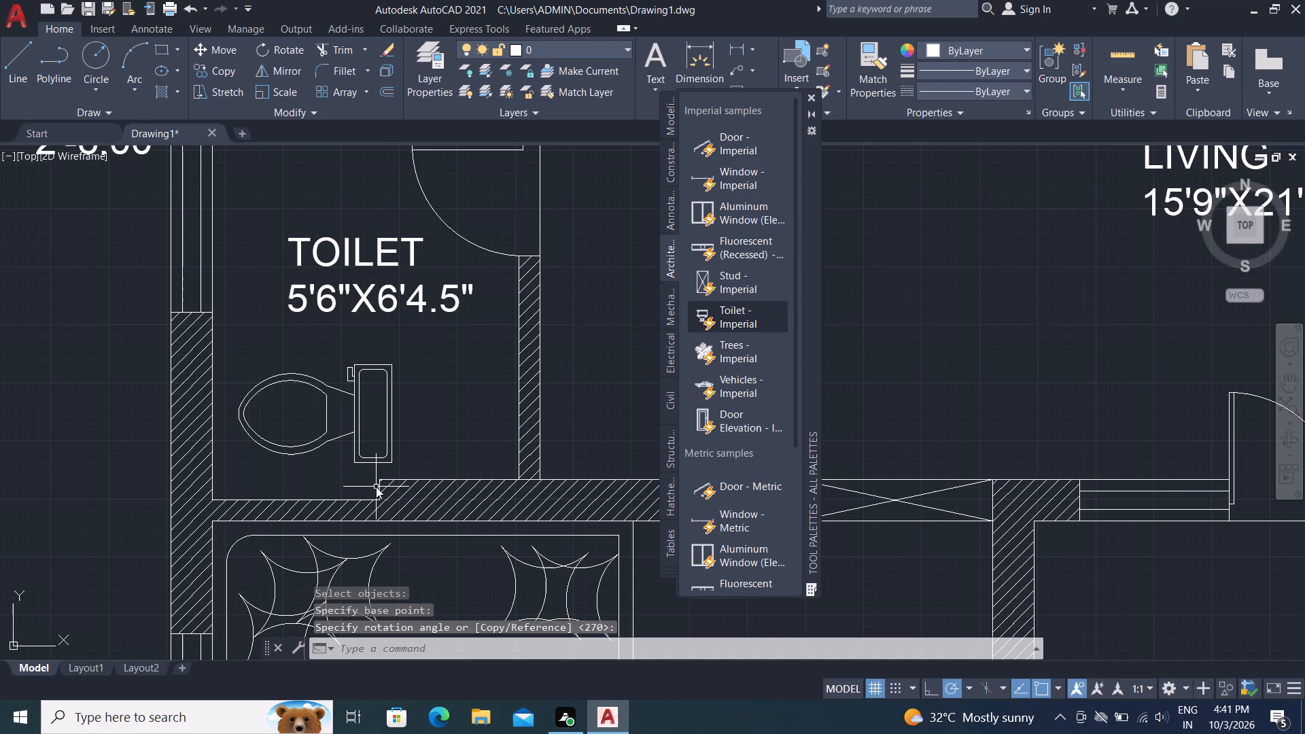
key(space)
click(385, 455)
right_click(385, 455)
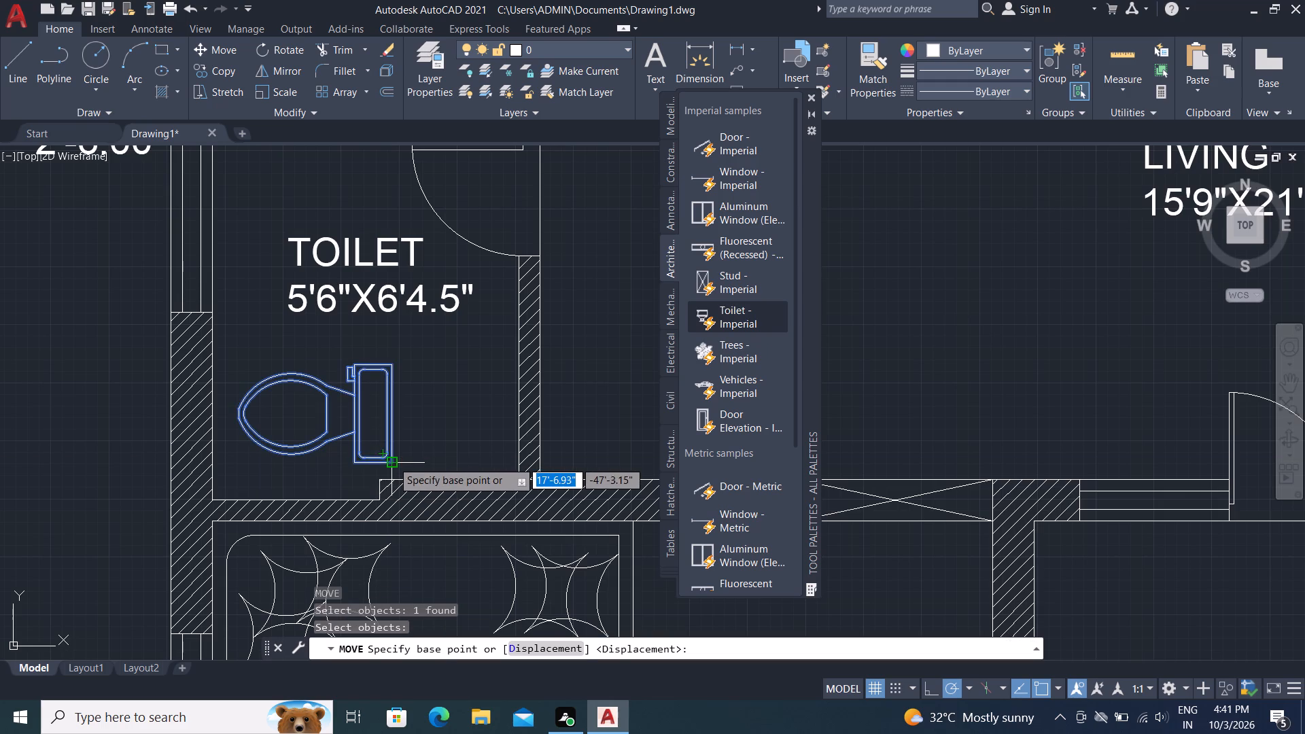
click(392, 461)
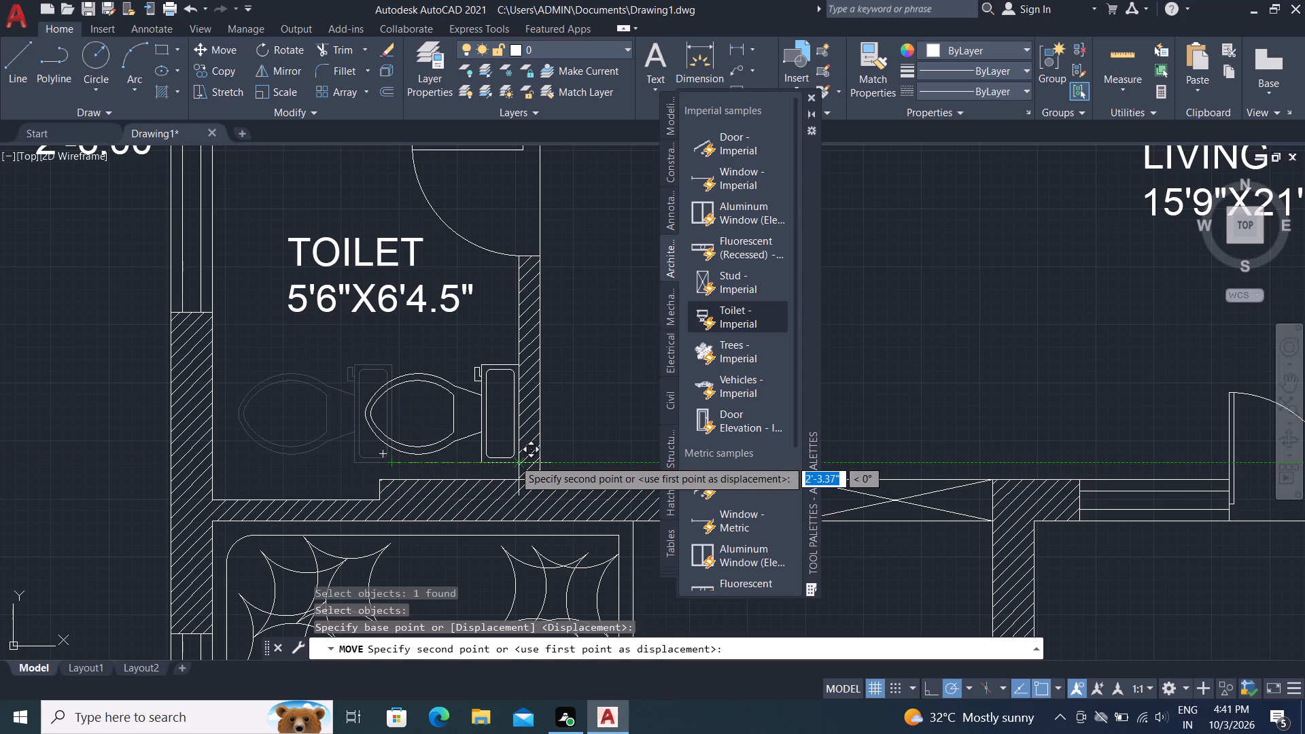
click(514, 459)
Switch the vehicle block west of the plan to Sports Car (Top).
scroll(399, 451, down, 3)
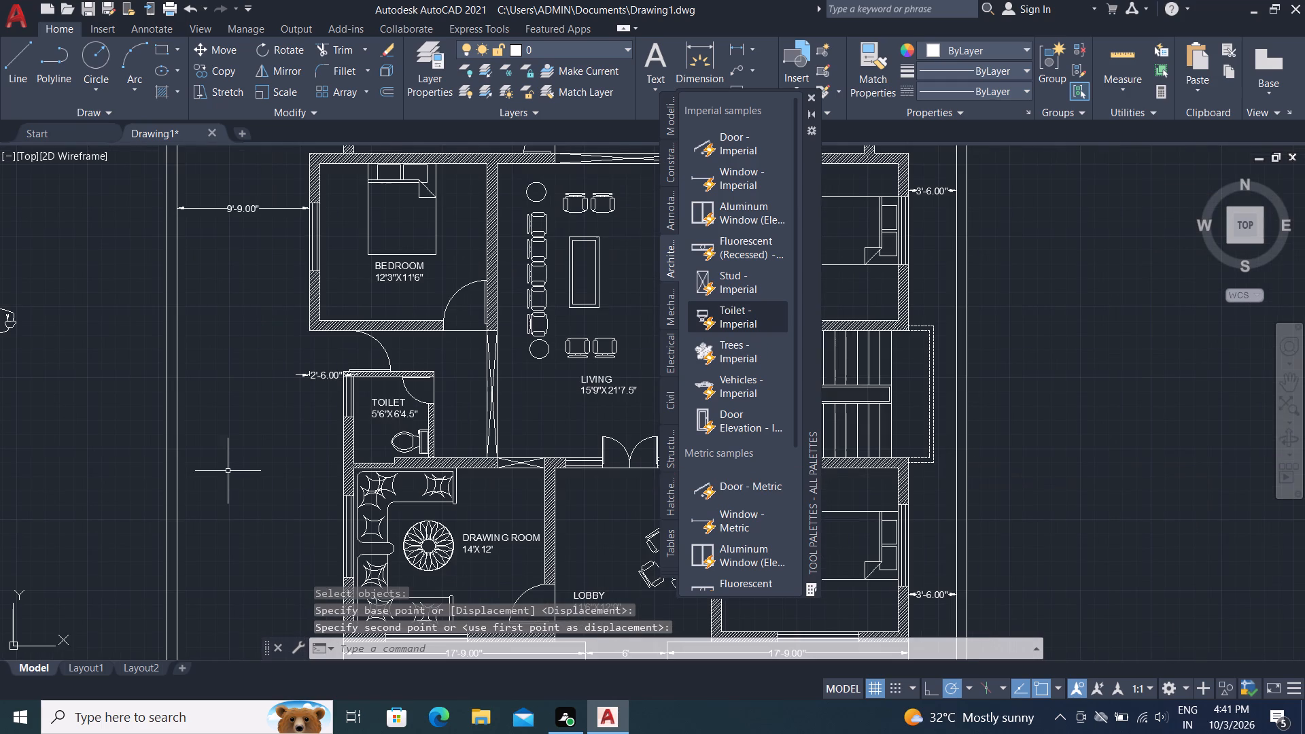
middle_drag(97, 466, 448, 472)
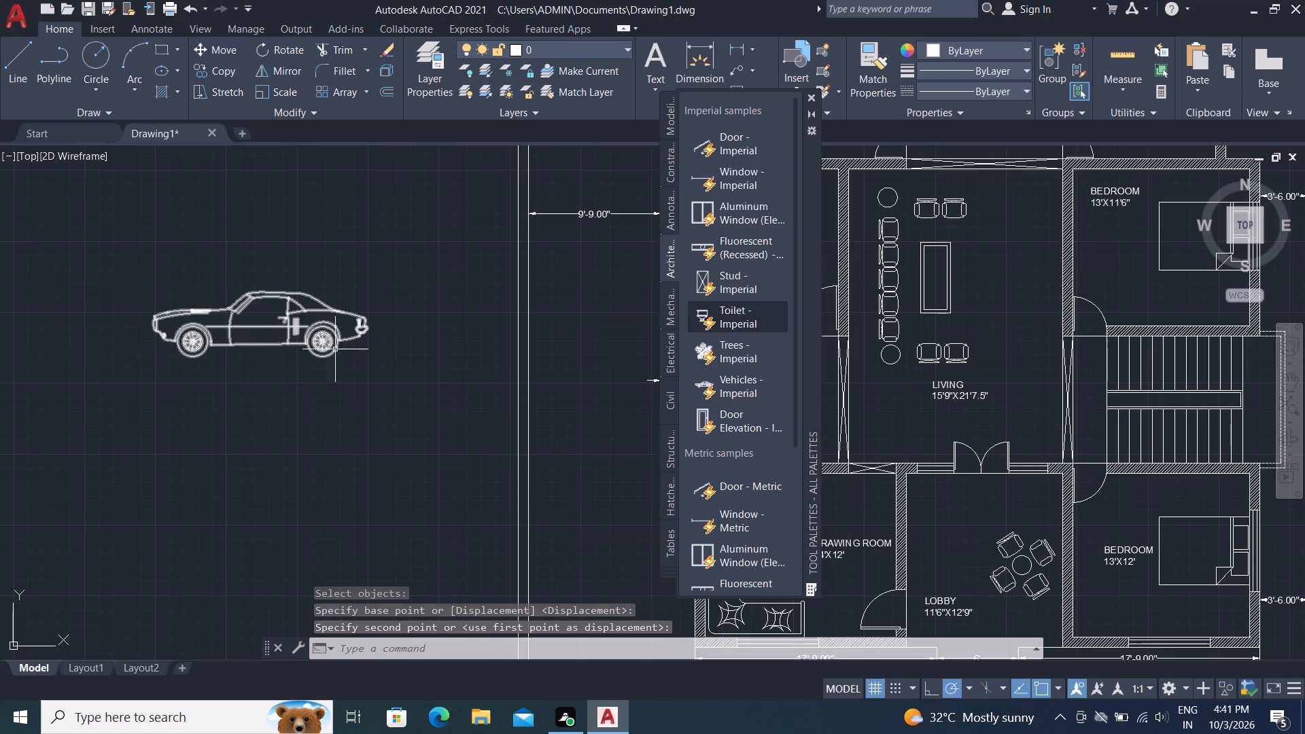
click(325, 343)
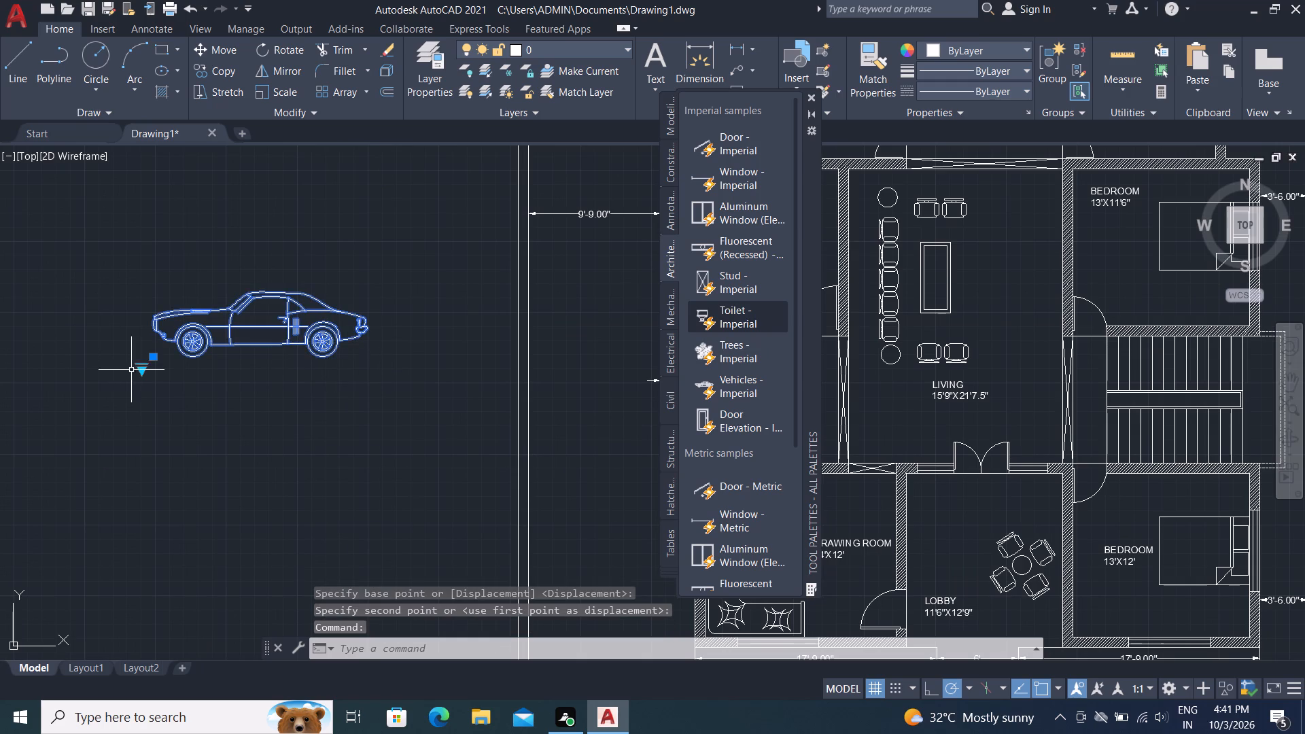
click(139, 370)
click(155, 394)
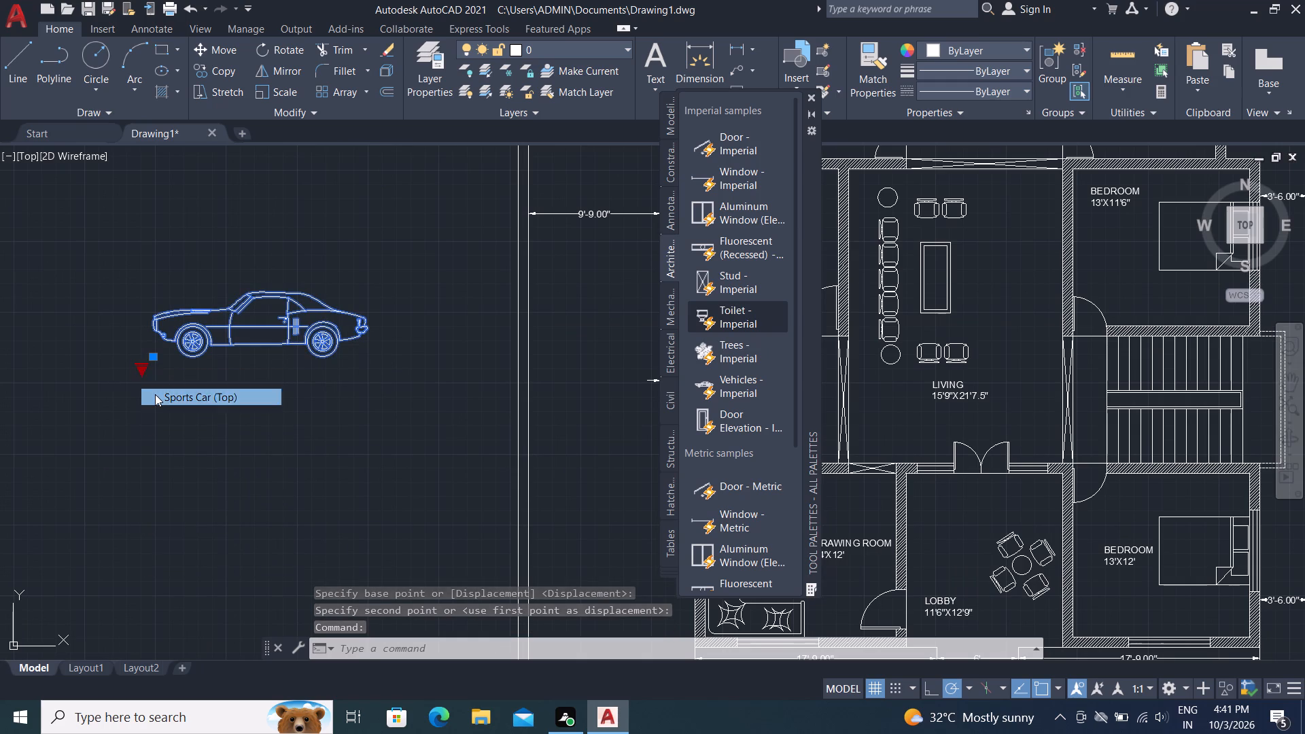
key(Escape)
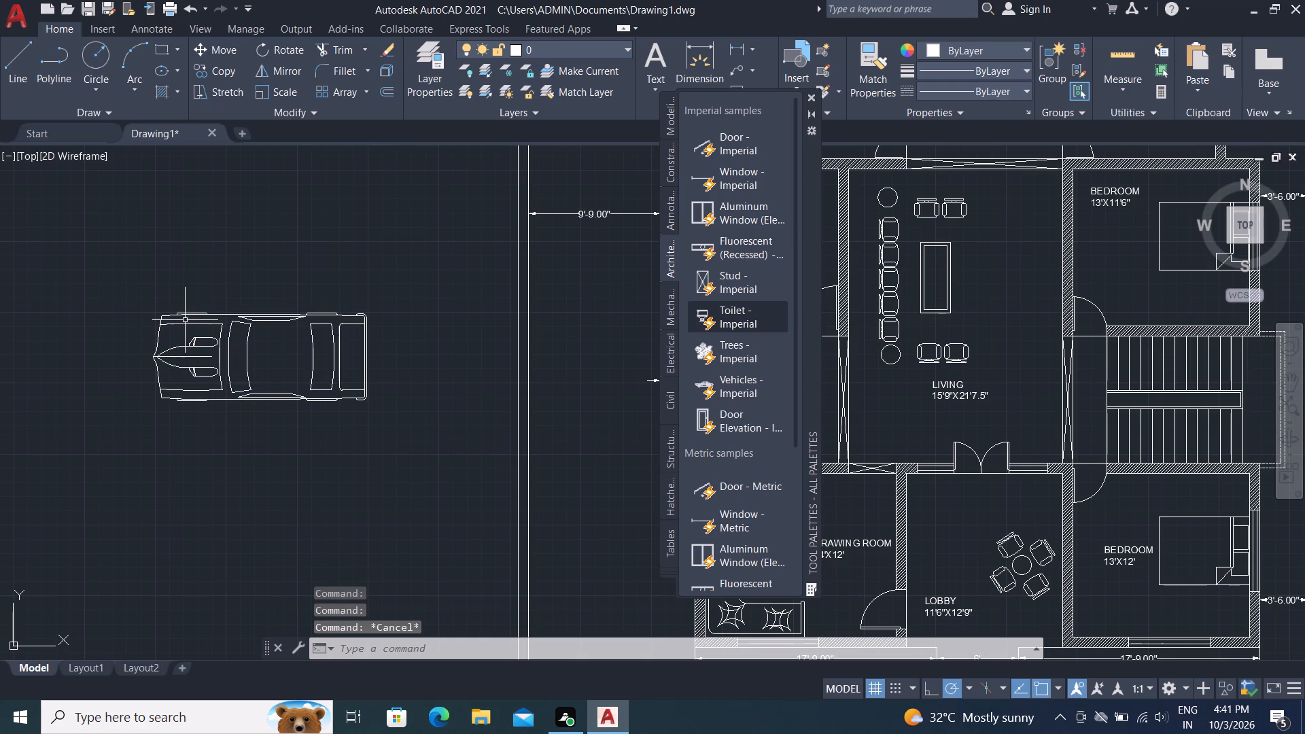
Rotate the sports car 270° about the middle of its front end so it faces north.
key(r)
key(o)
key(space)
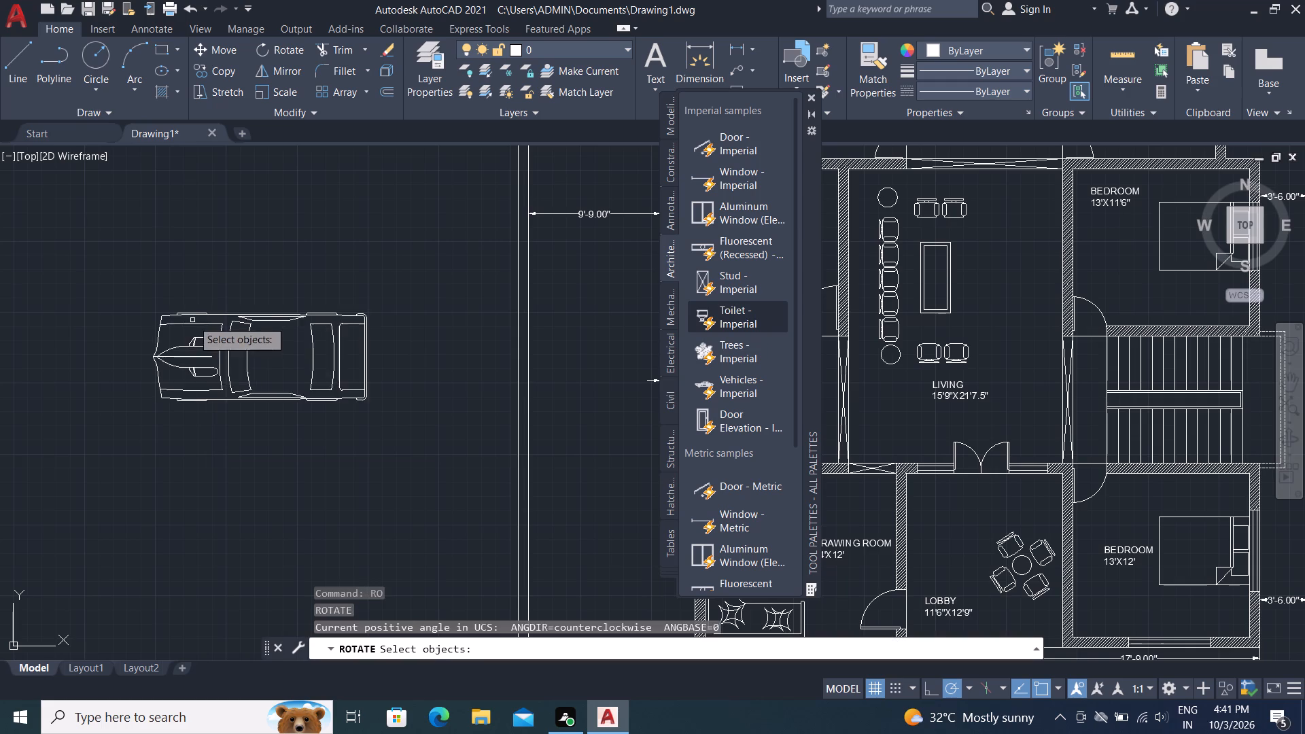
click(192, 339)
right_click(191, 336)
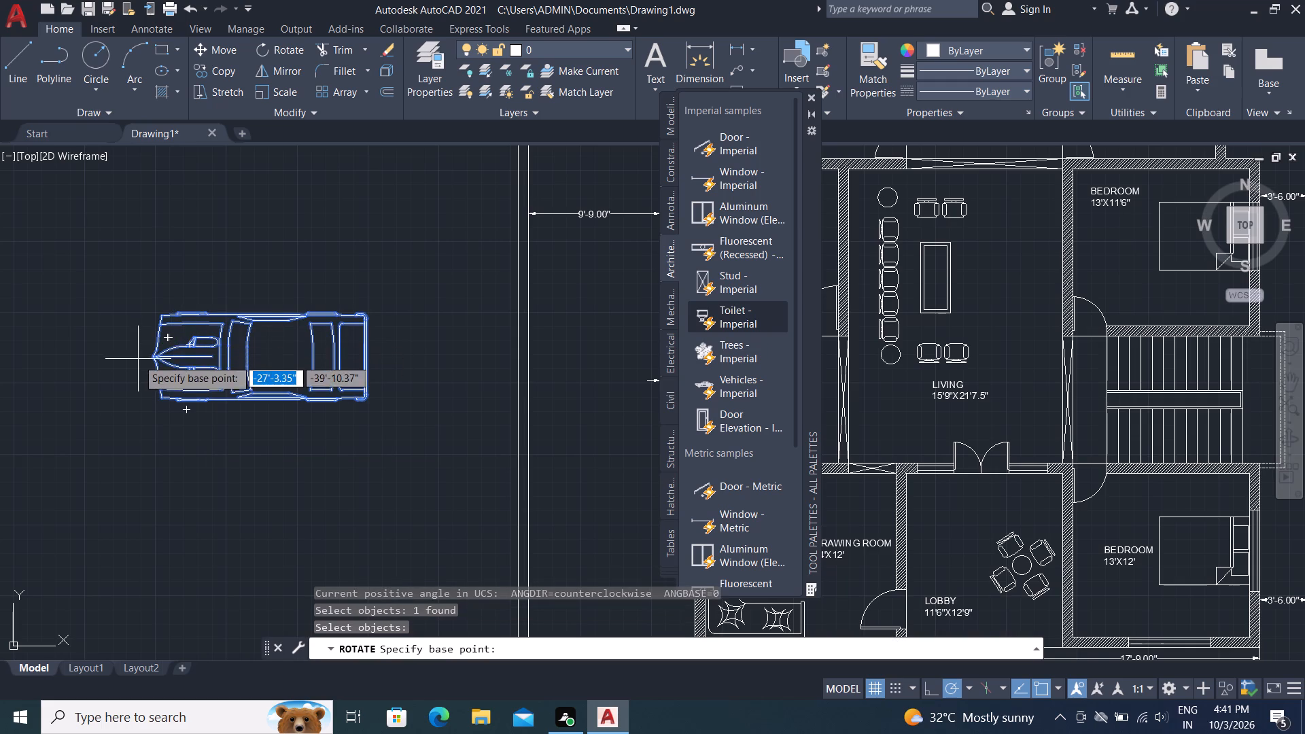
click(152, 353)
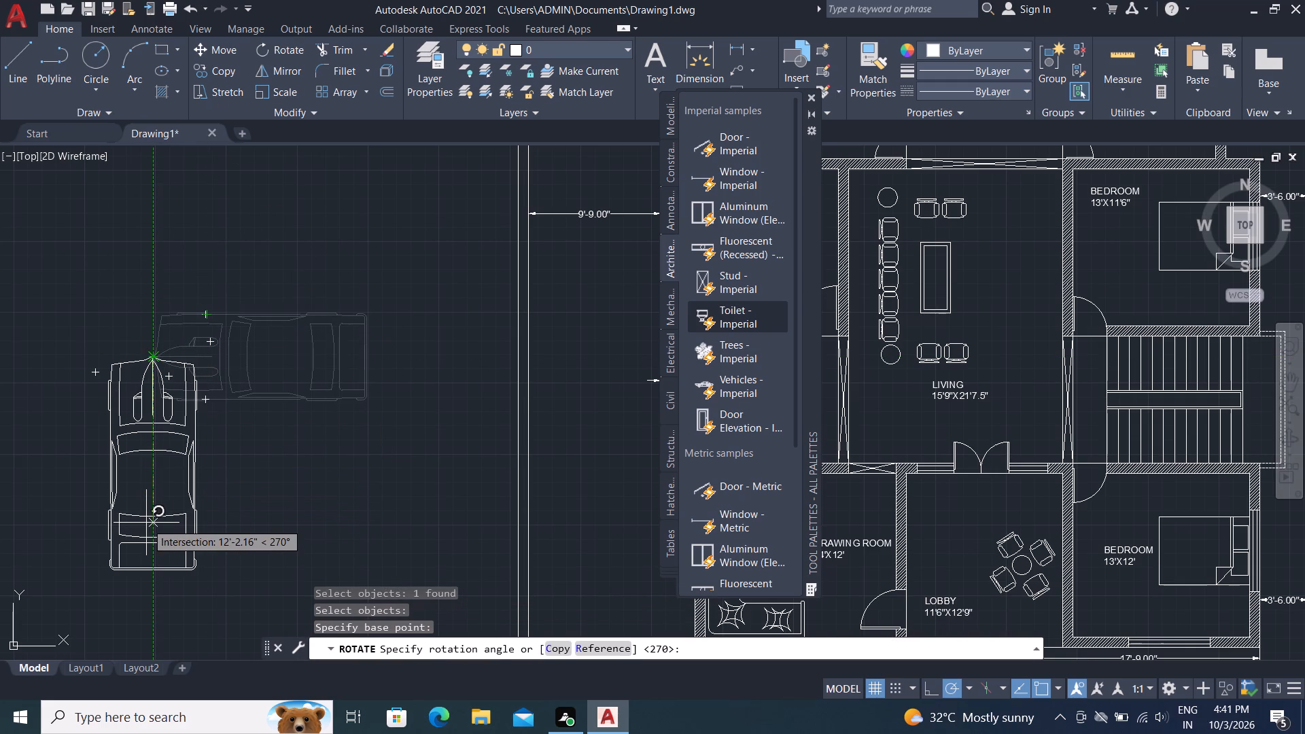
click(146, 523)
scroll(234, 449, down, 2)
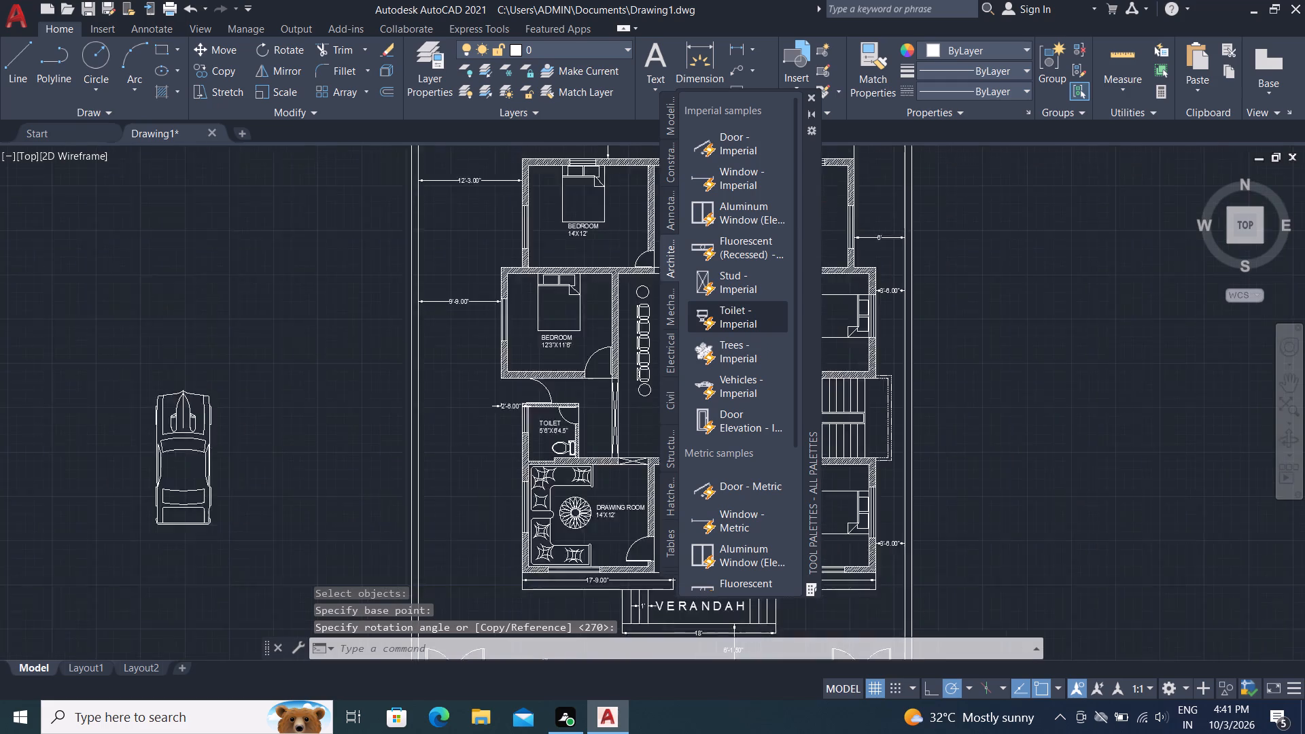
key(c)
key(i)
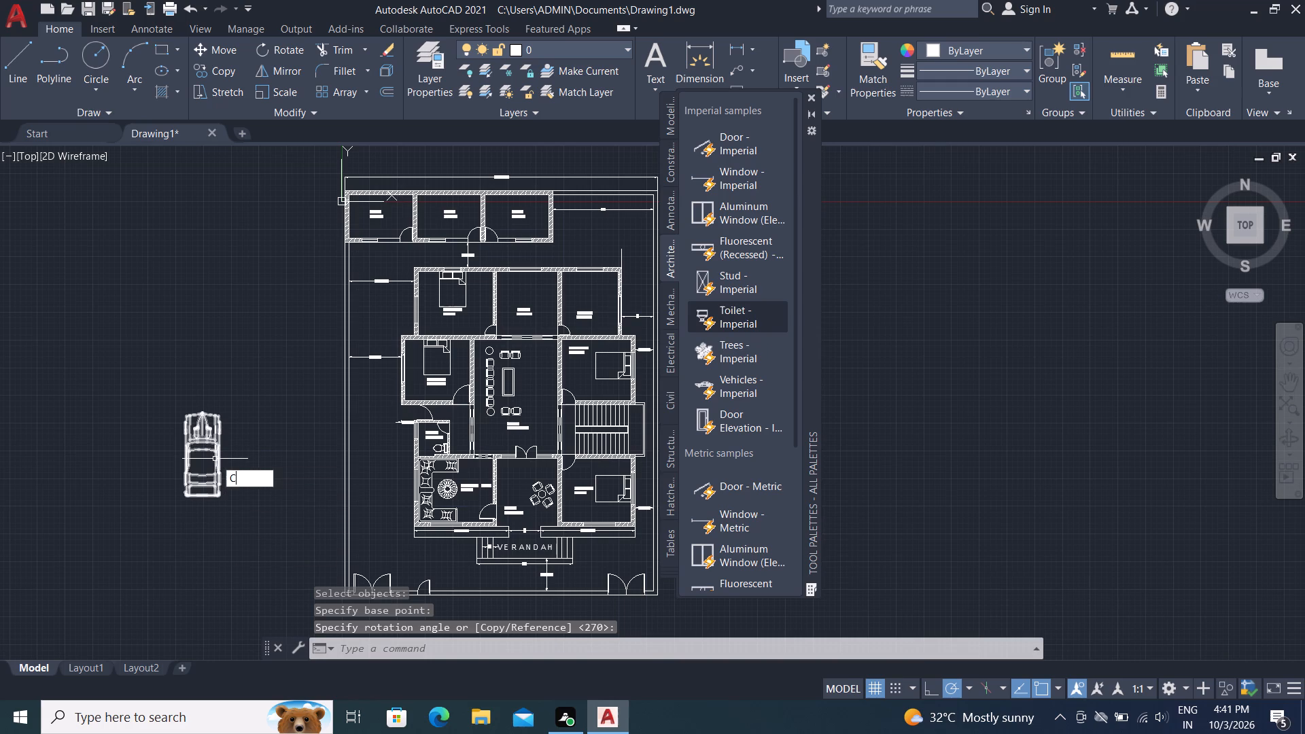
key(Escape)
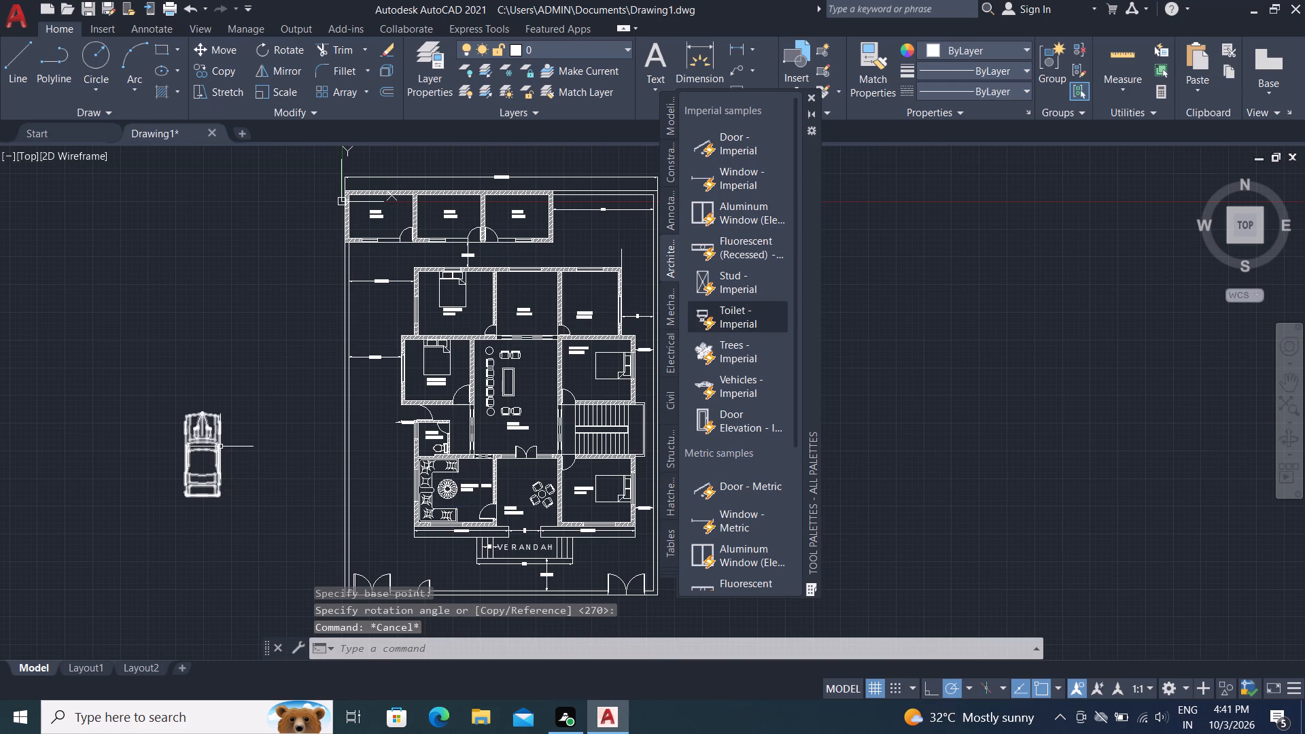
Copy the sports car twice into the compound's west side yard, beside the toilet and beside the drawing room.
key(c)
text(O)
key(space)
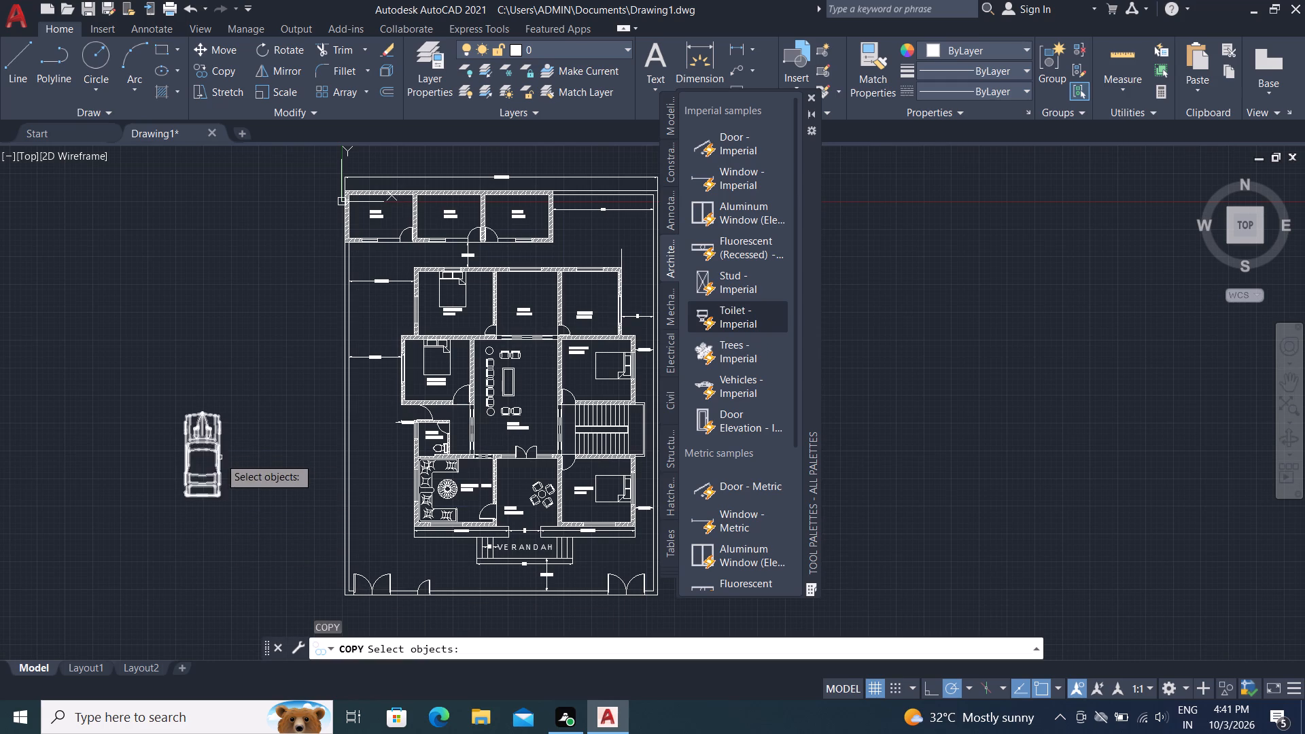
click(217, 458)
right_click(215, 458)
click(215, 459)
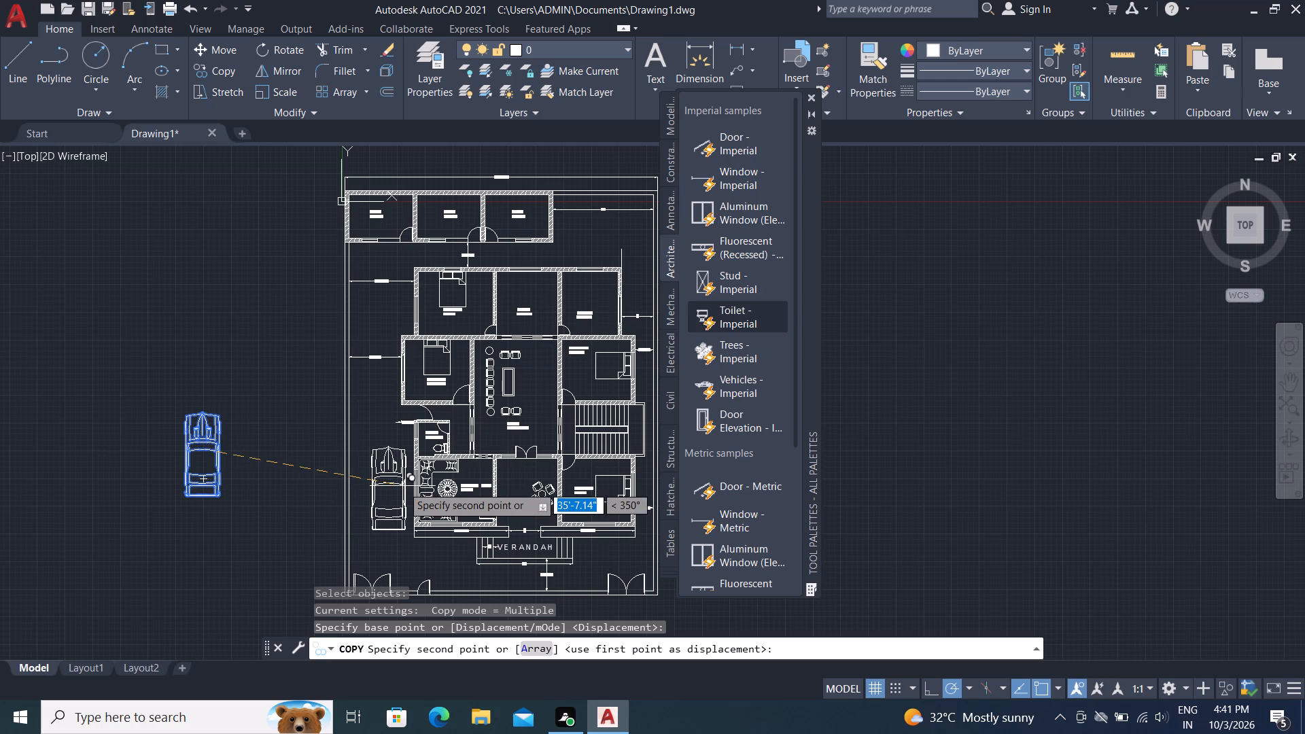
scroll(381, 430, up, 2)
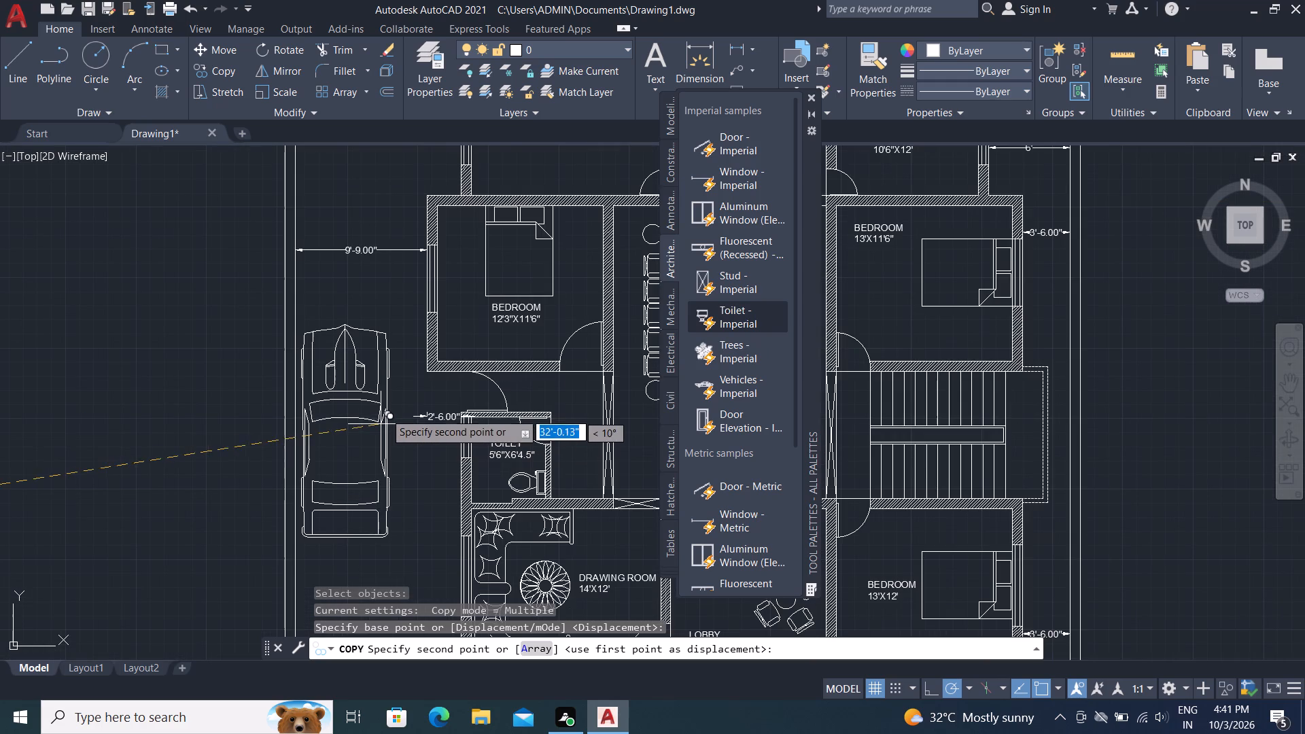
click(392, 378)
middle_drag(414, 529, 412, 210)
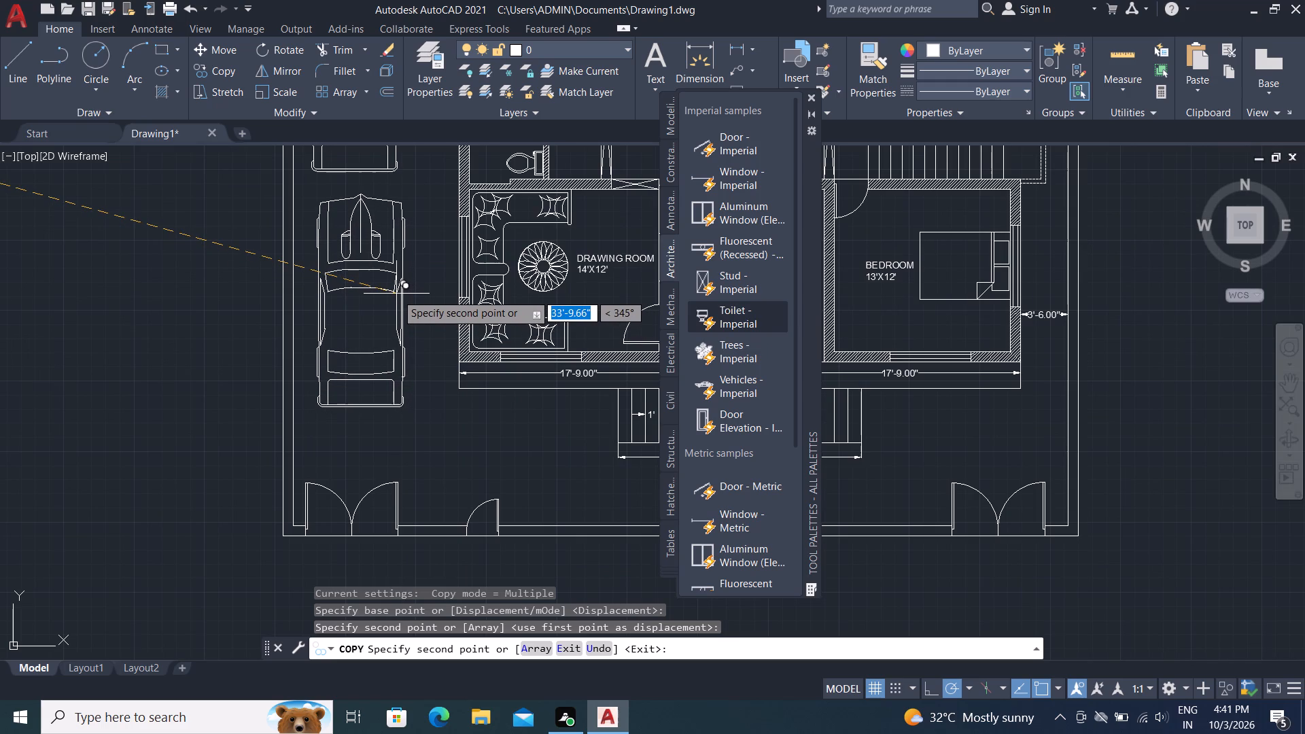
click(396, 294)
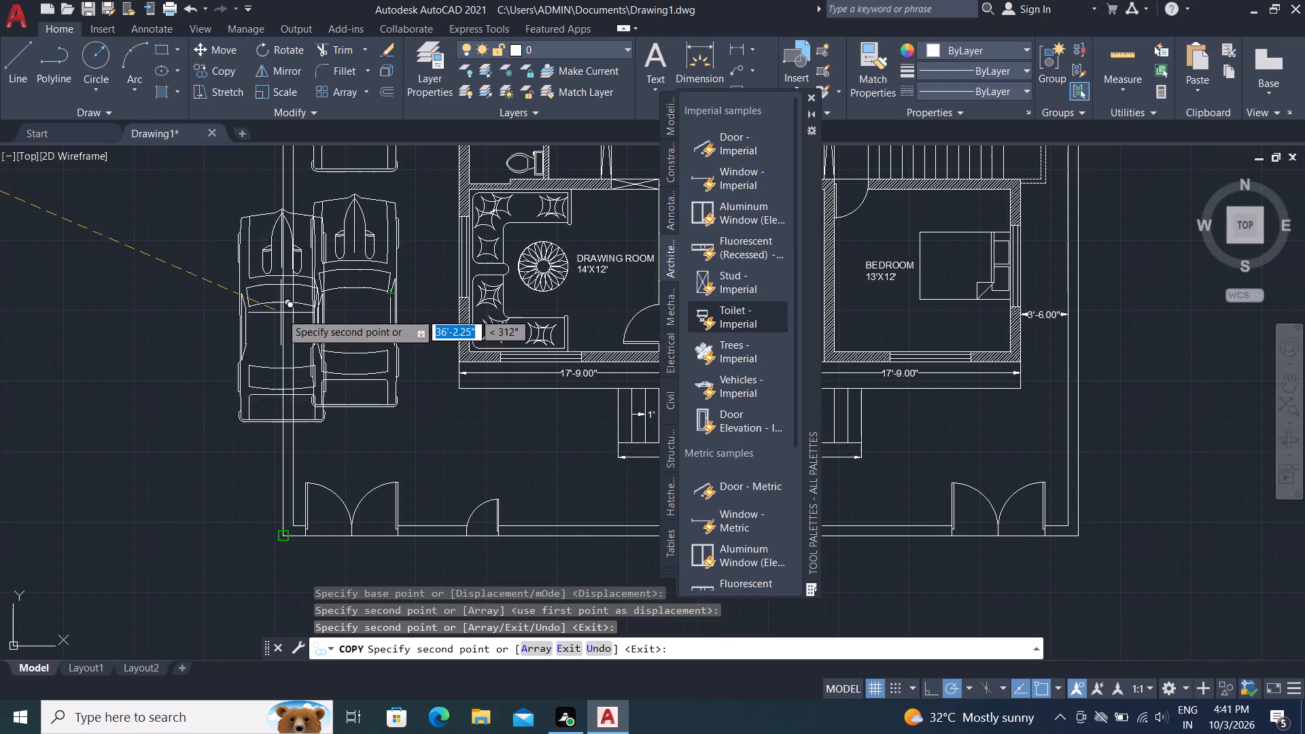
scroll(281, 313, down, 1)
key(Escape)
Delete the original sports car outside the compound, west of the plan.
scroll(282, 307, down, 2)
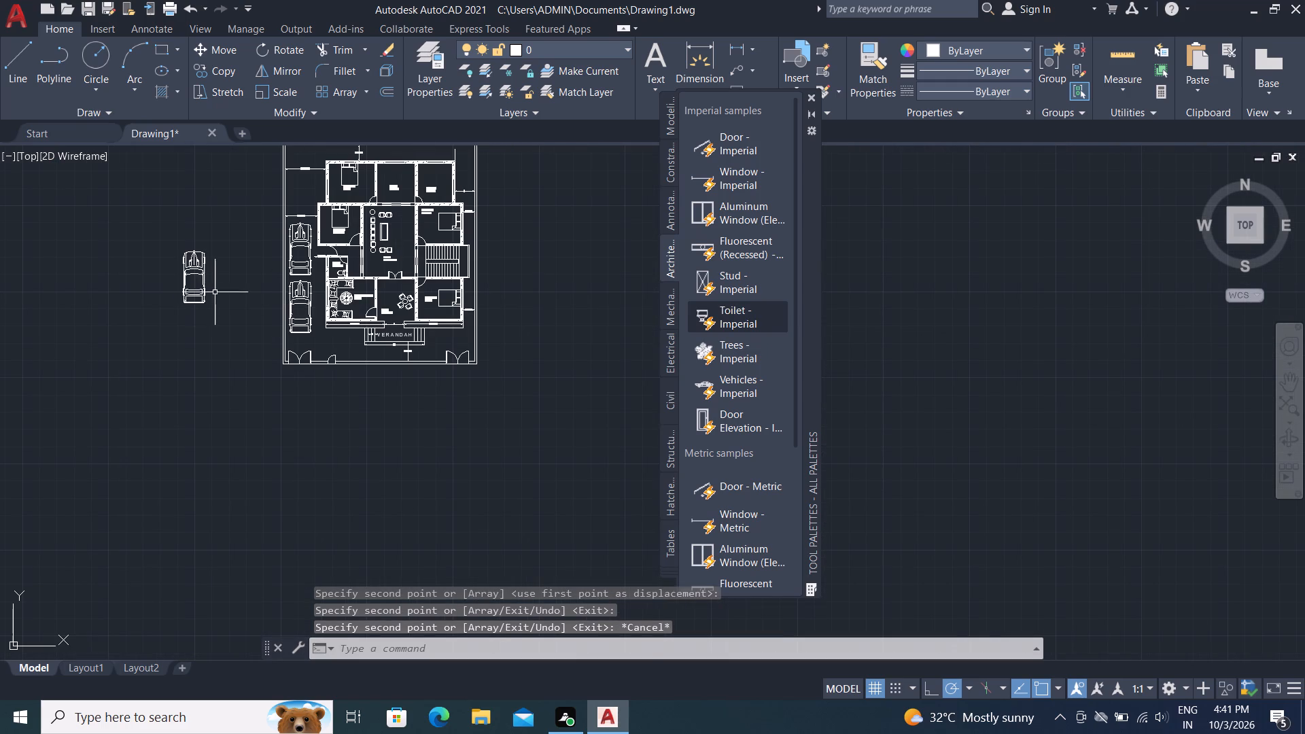
click(189, 284)
click(198, 272)
click(197, 272)
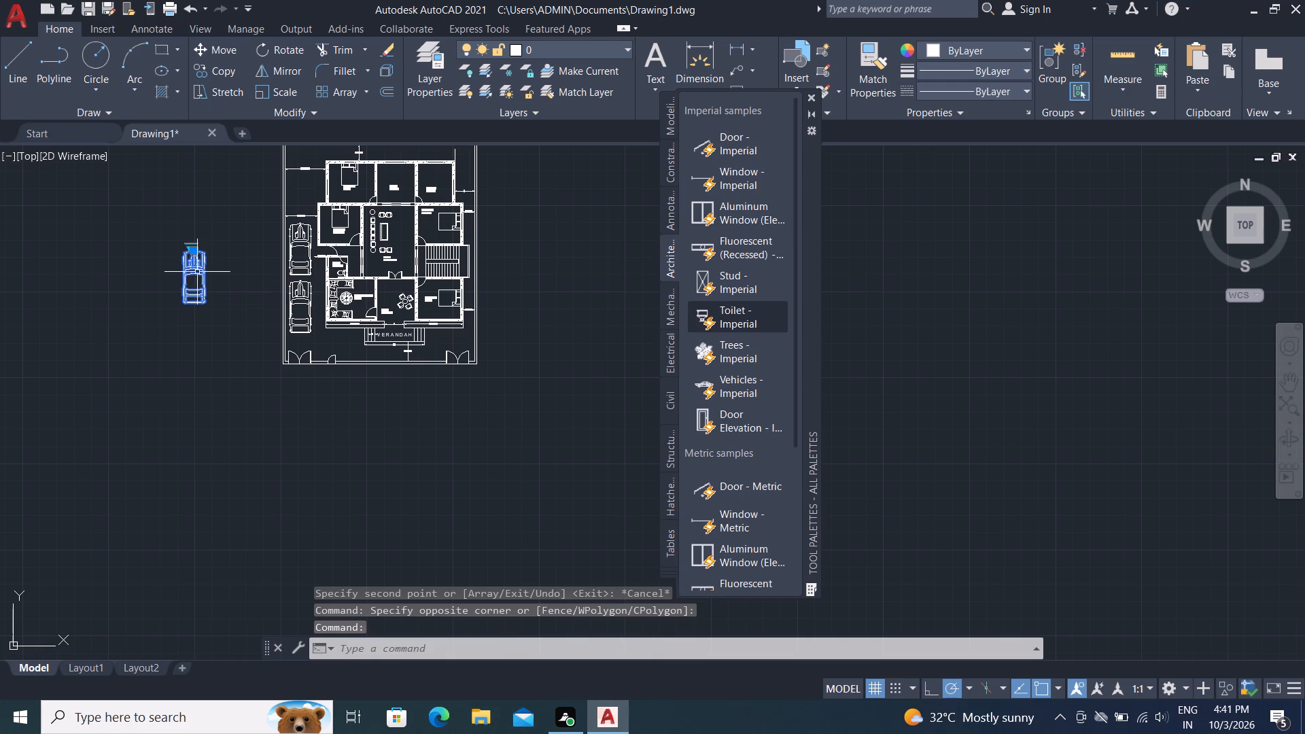
key(Delete)
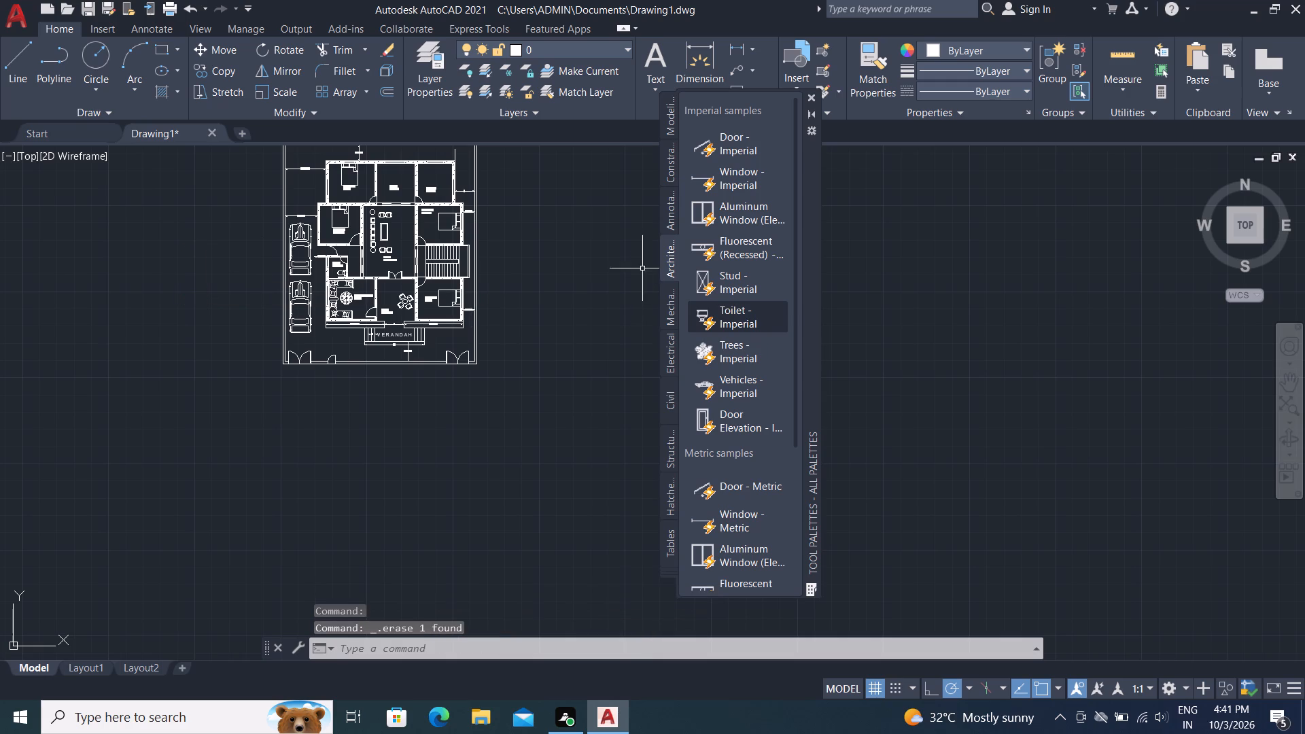
Close the tool palettes.
click(810, 95)
Write the multiline text W1 in the empty space east of the boundary wall, level with the kitchen.
middle_drag(661, 226, 787, 404)
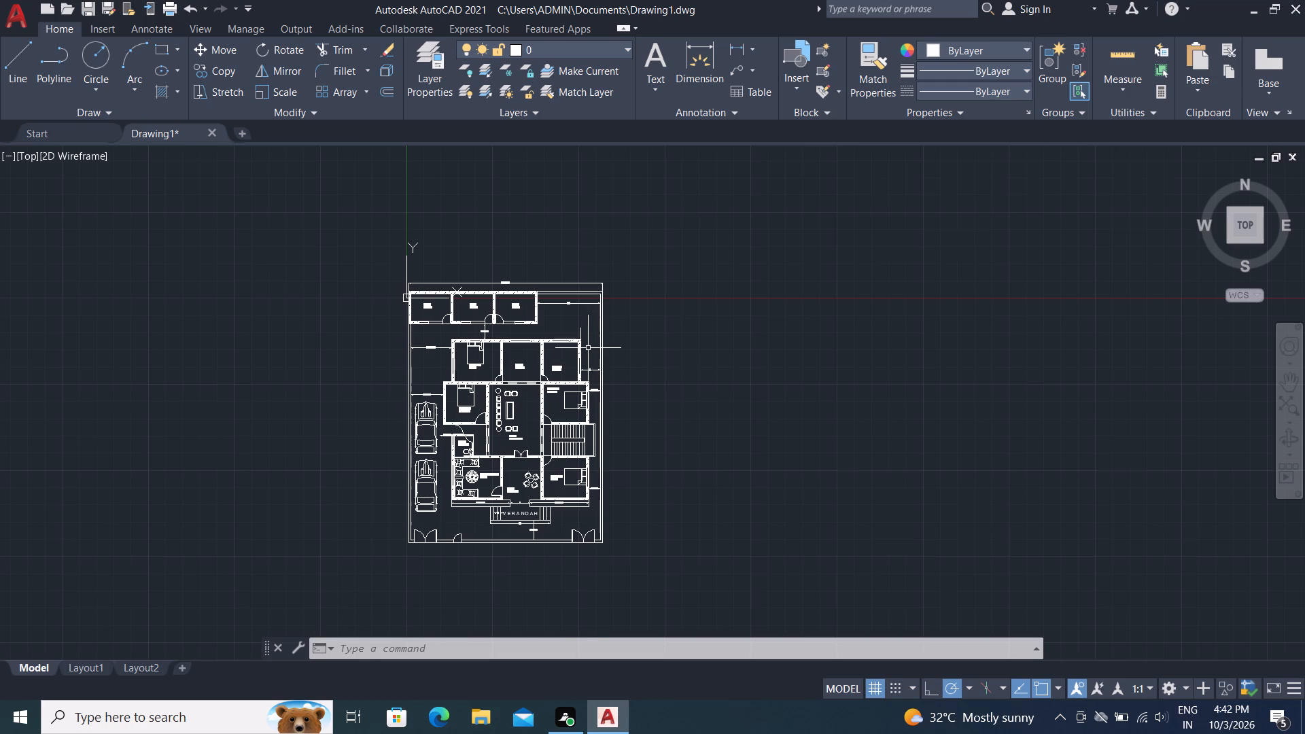
scroll(584, 351, up, 3)
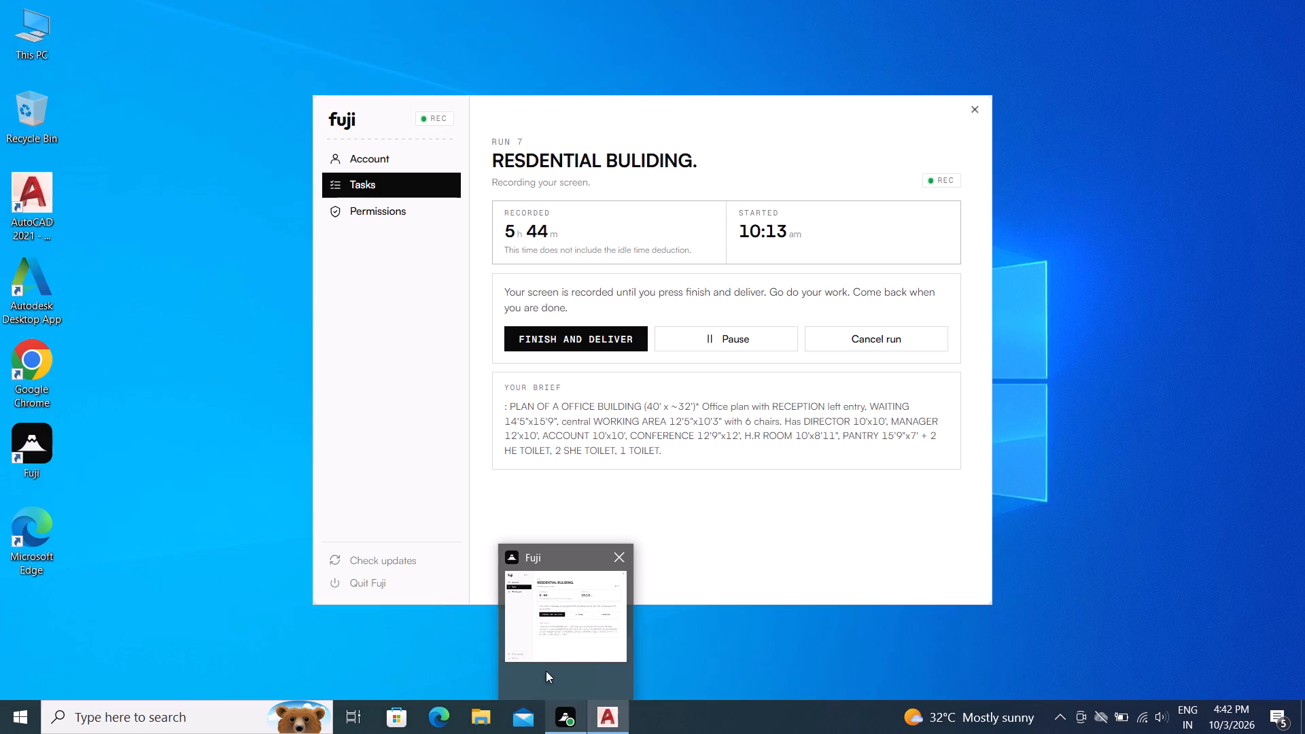
key(t)
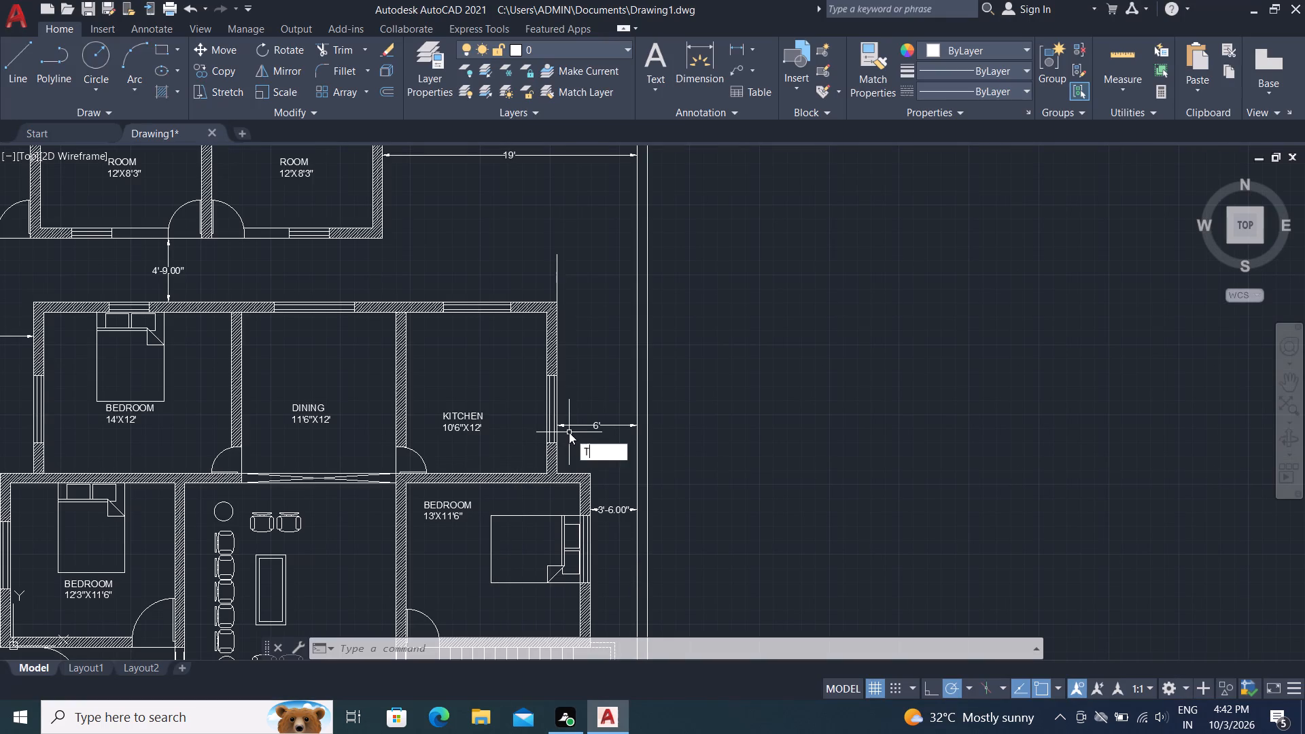
key(space)
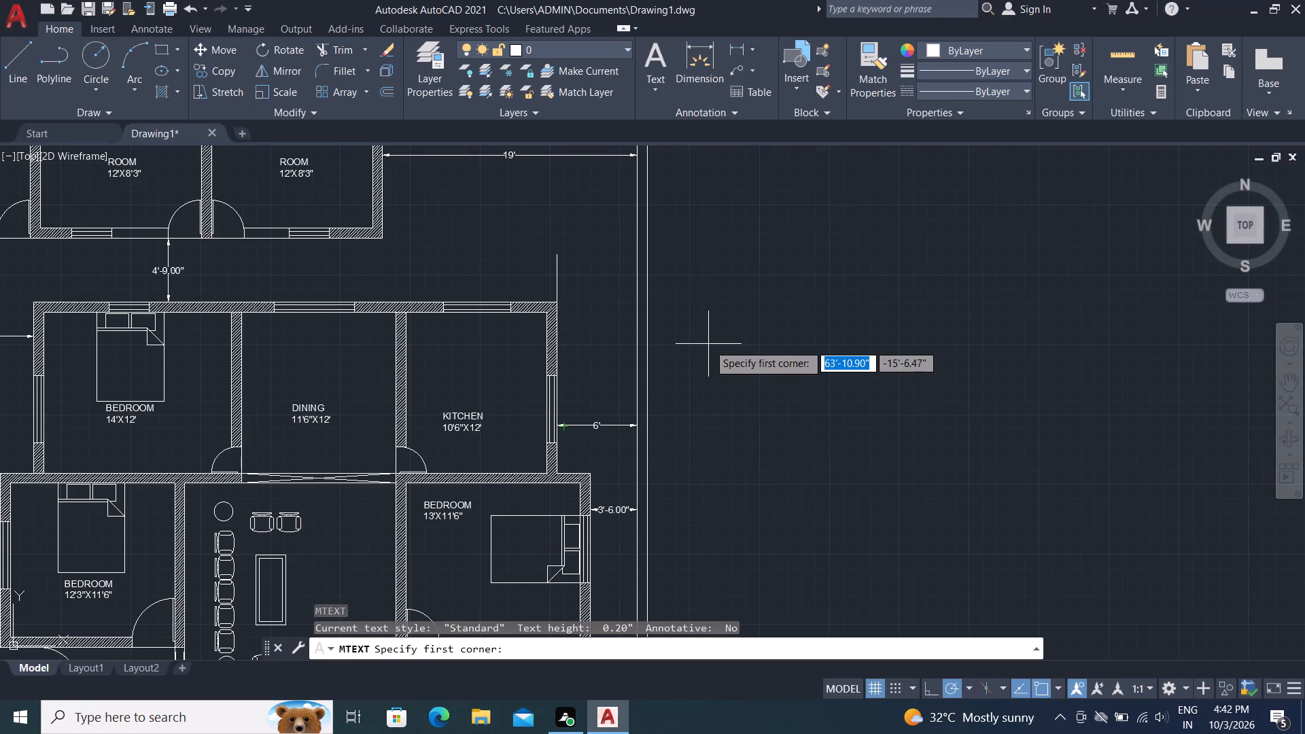
click(708, 344)
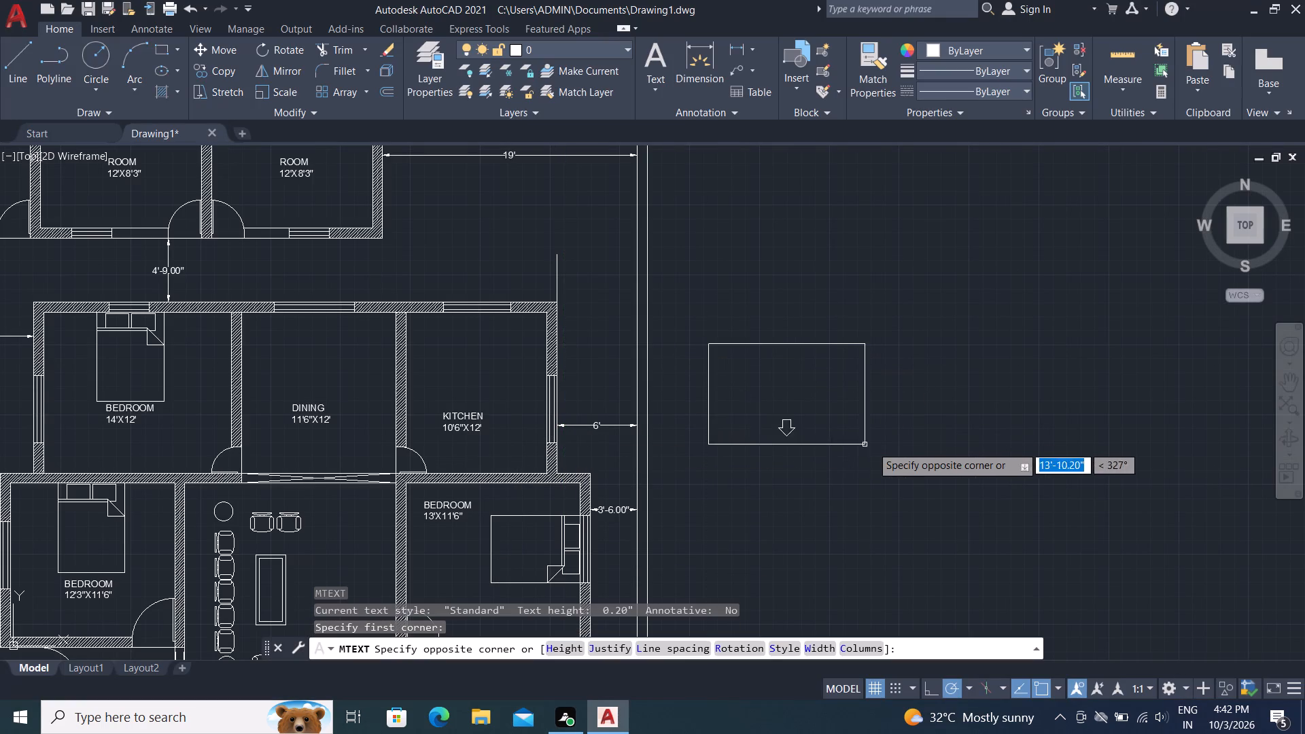
click(903, 408)
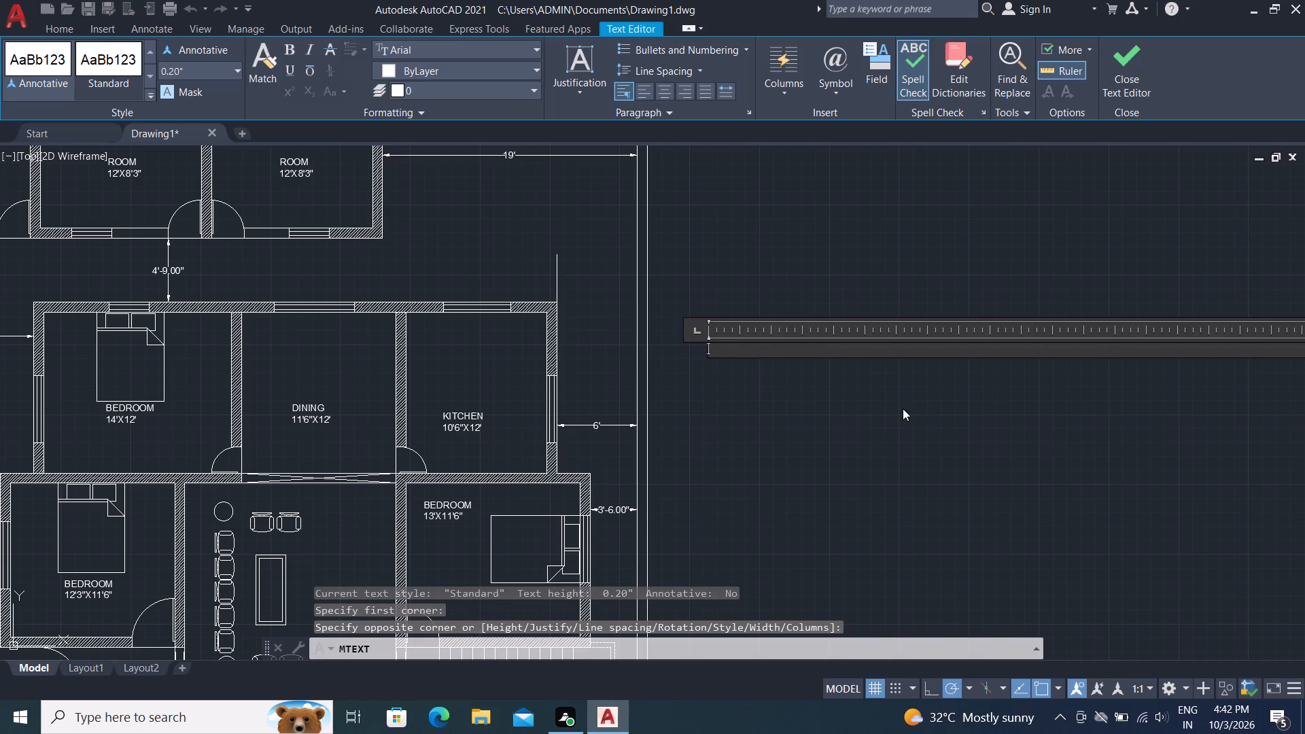
key(w)
key(1)
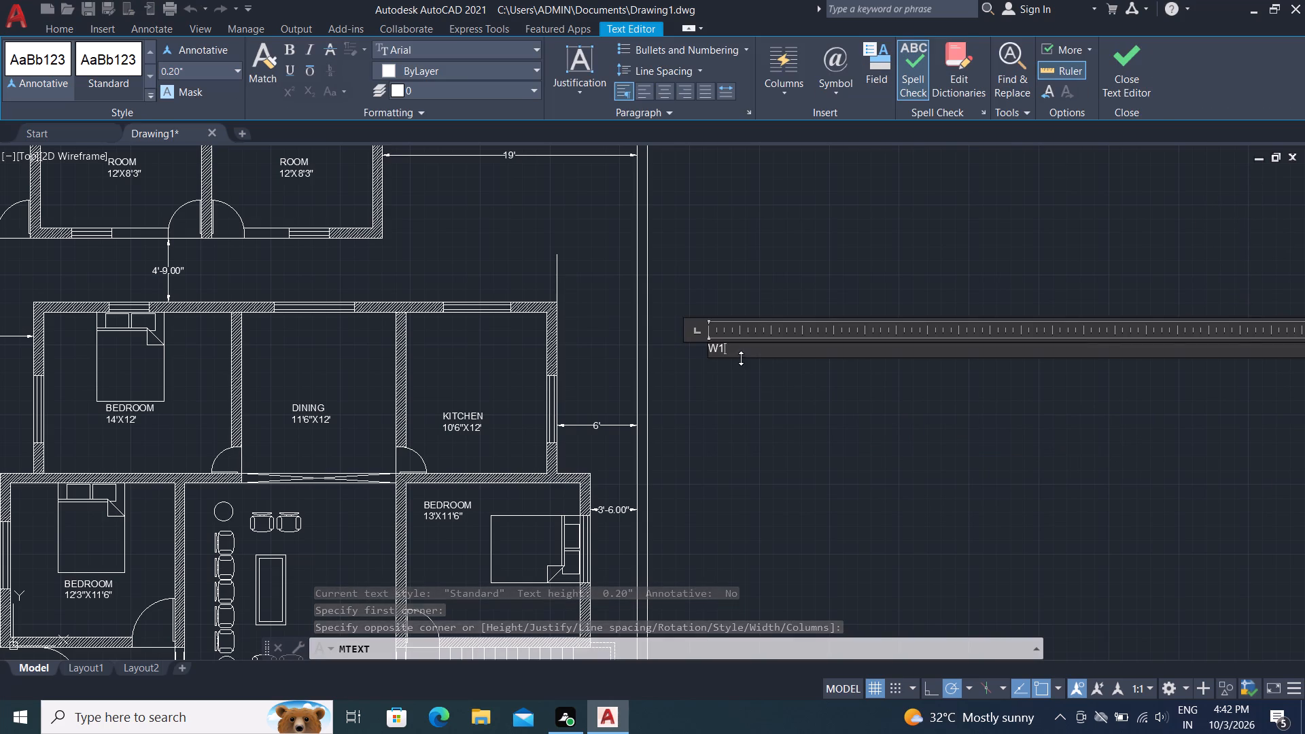
Set the W1 text height to 6" and finish the text.
double_click(737, 353)
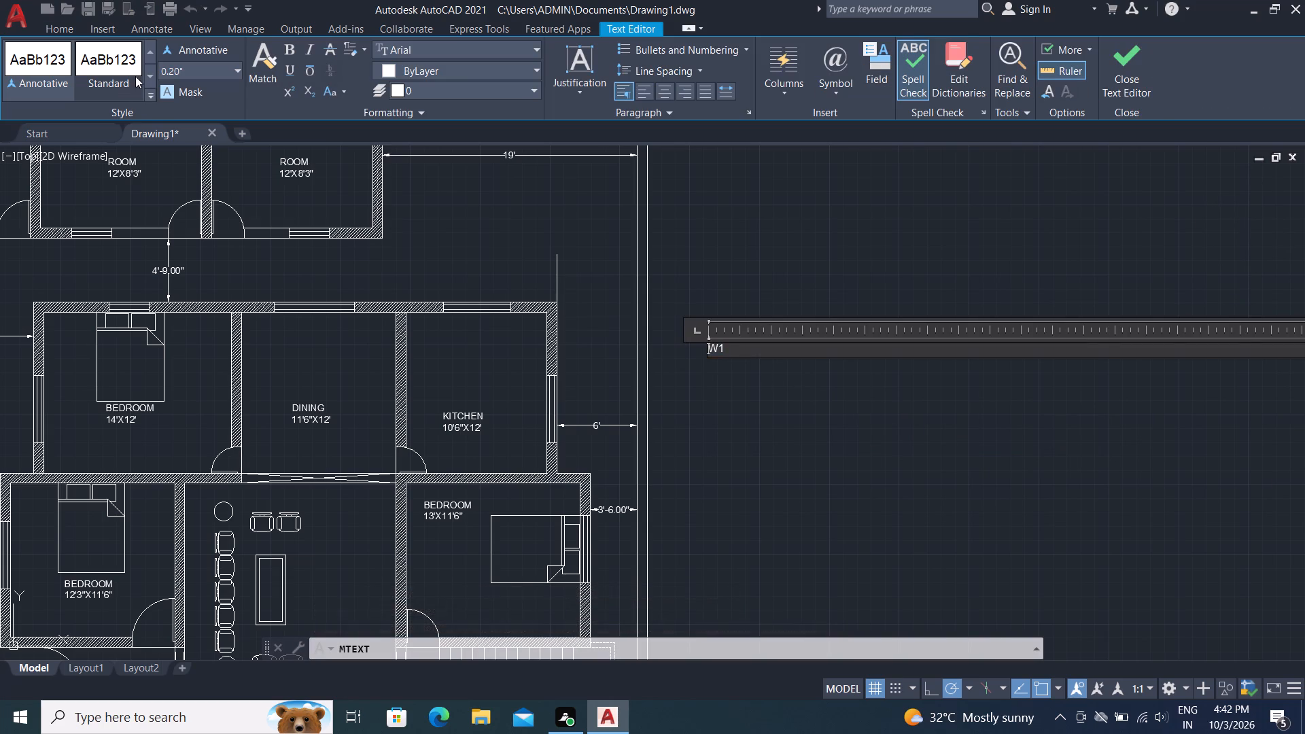
click(185, 73)
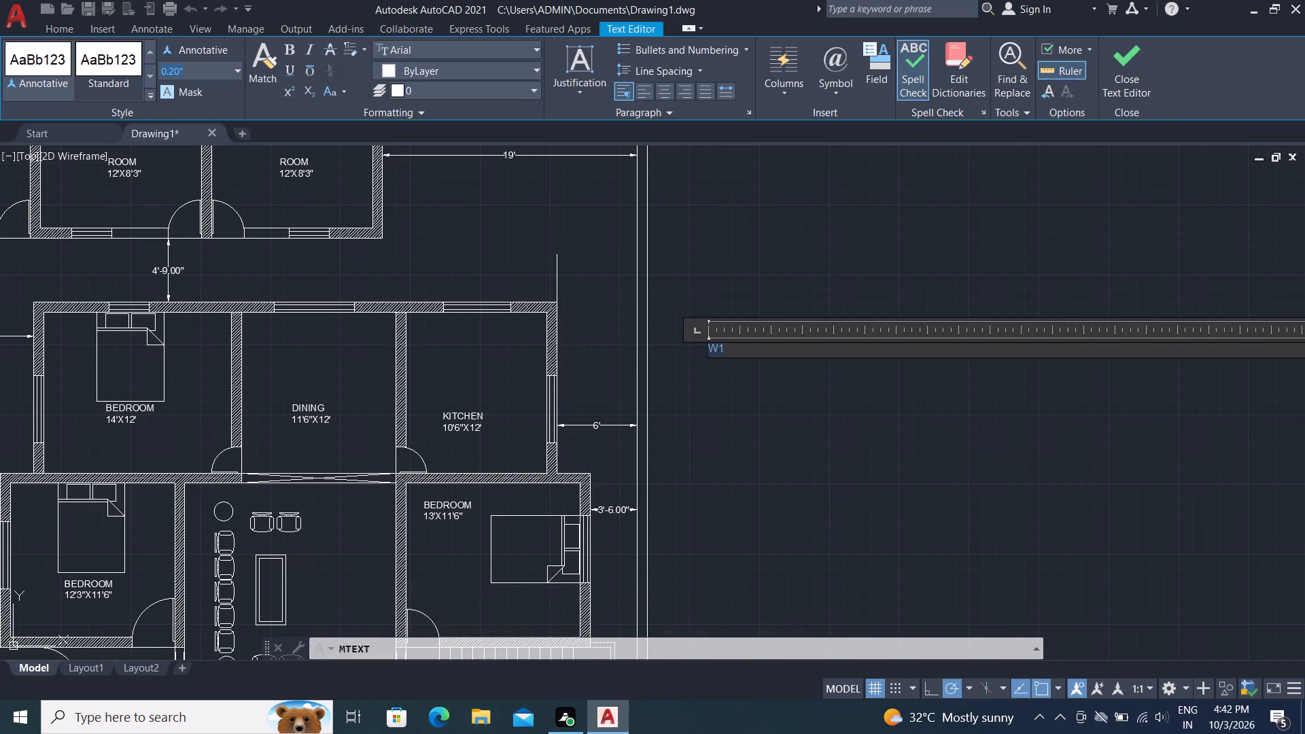
key(BackSpace)
text(6")
key(Return)
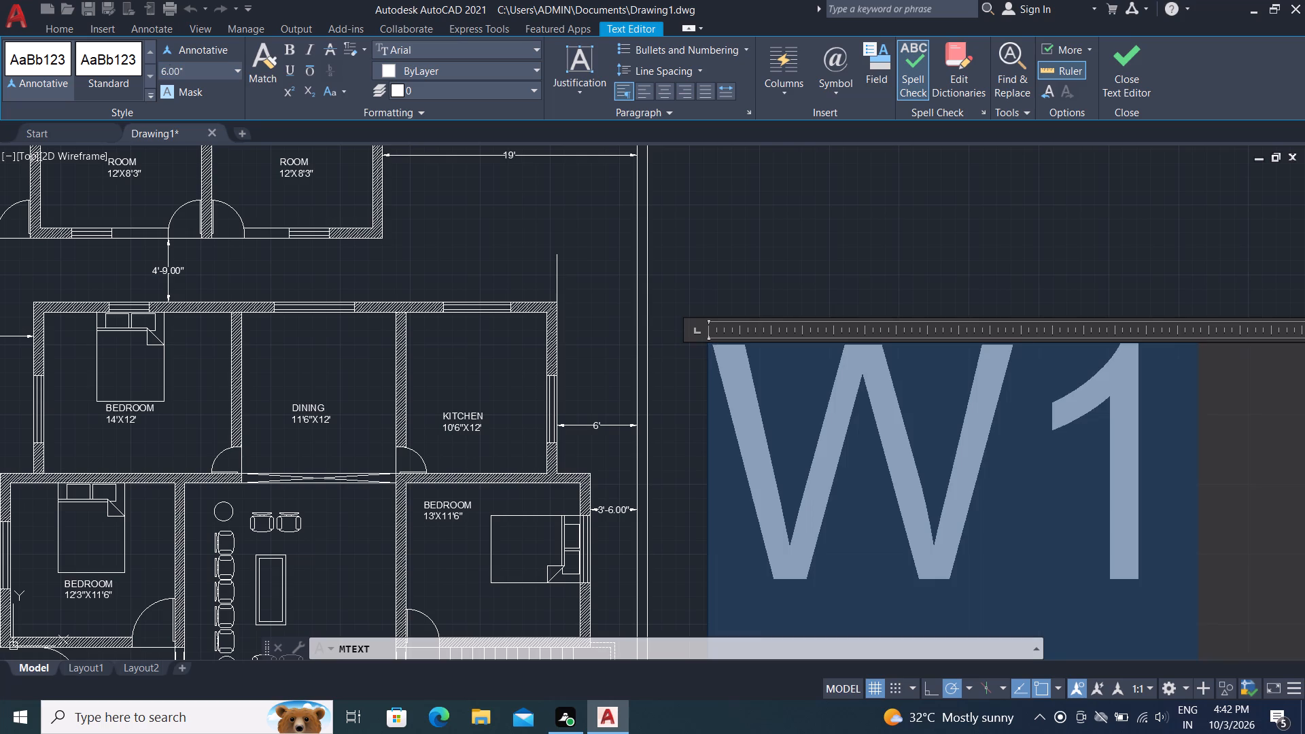
click(791, 234)
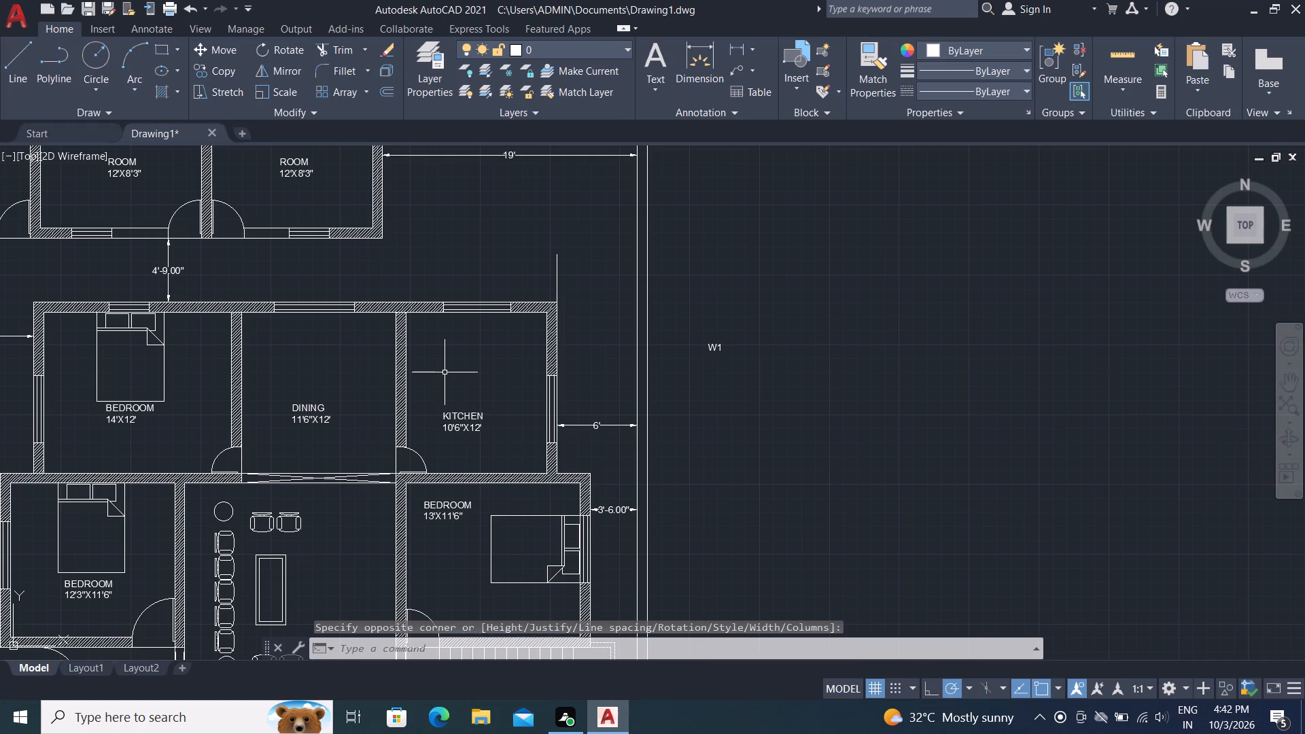
Offset the inner lines of the kitchen's north and east walls 2' into the room for the counter.
text(O)
key(space)
text(2')
key(space)
click(457, 315)
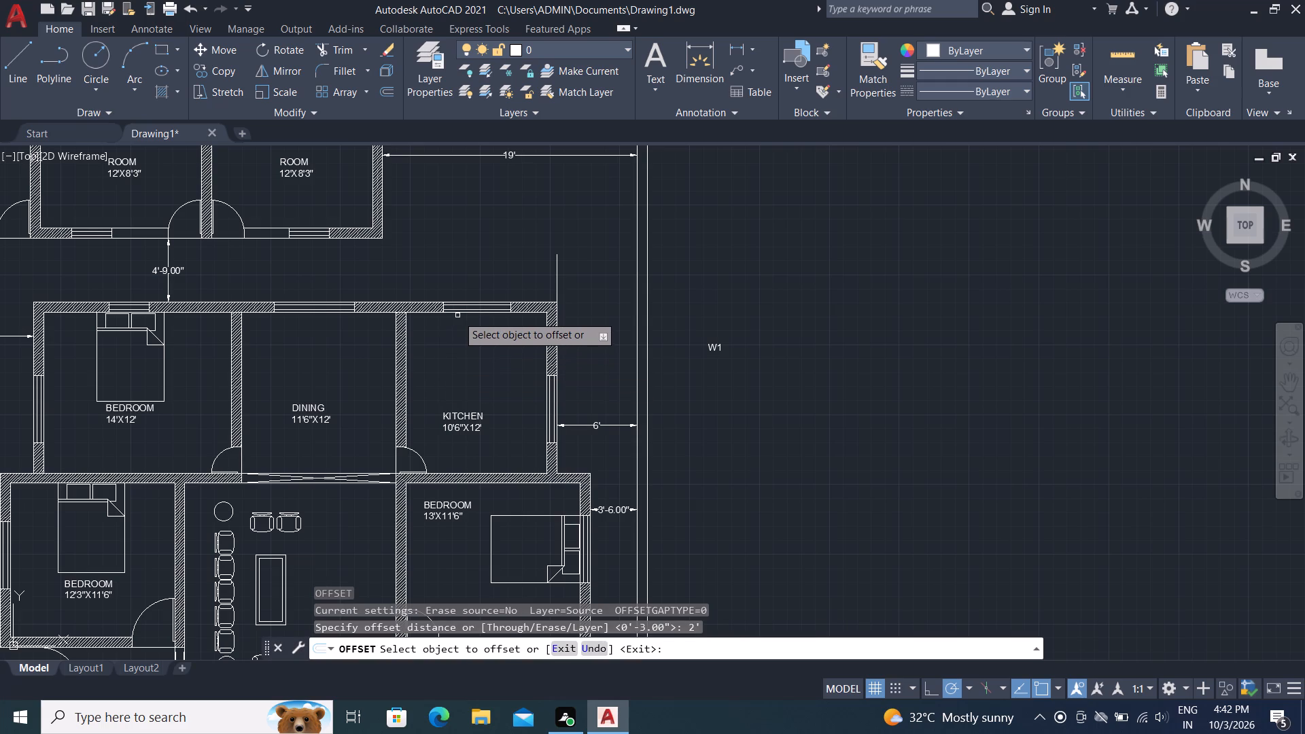
click(469, 313)
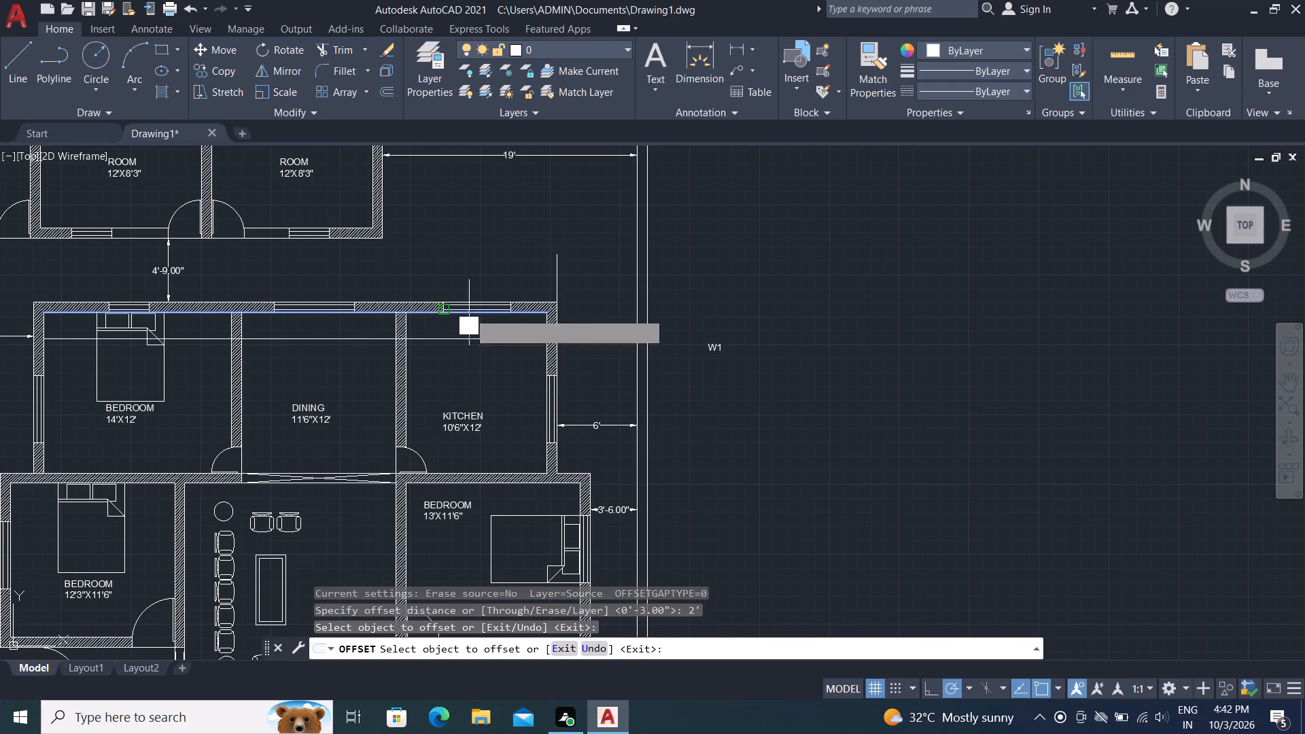
click(482, 391)
click(546, 401)
click(503, 402)
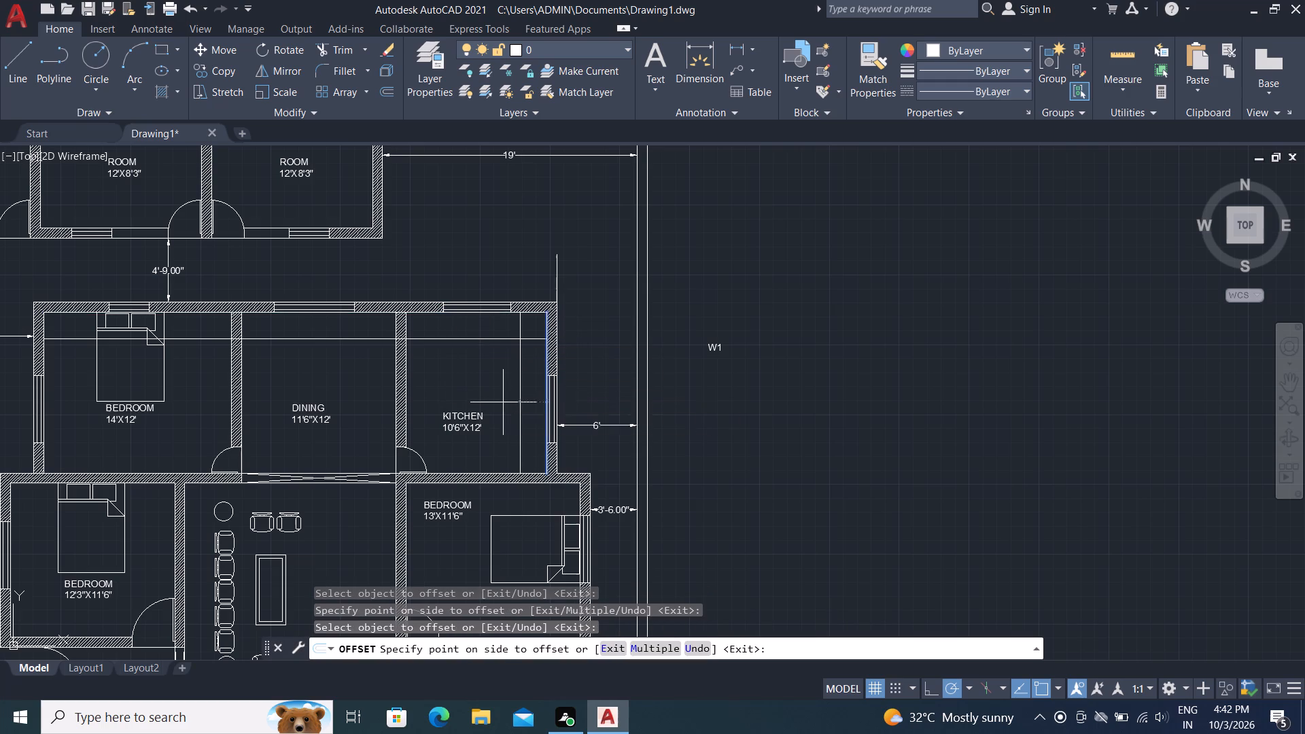
key(Escape)
Trim the kitchen's offset lines to meet at the northeast corner and remove the part crossing the dining-kitchen wall.
key(t)
key(r)
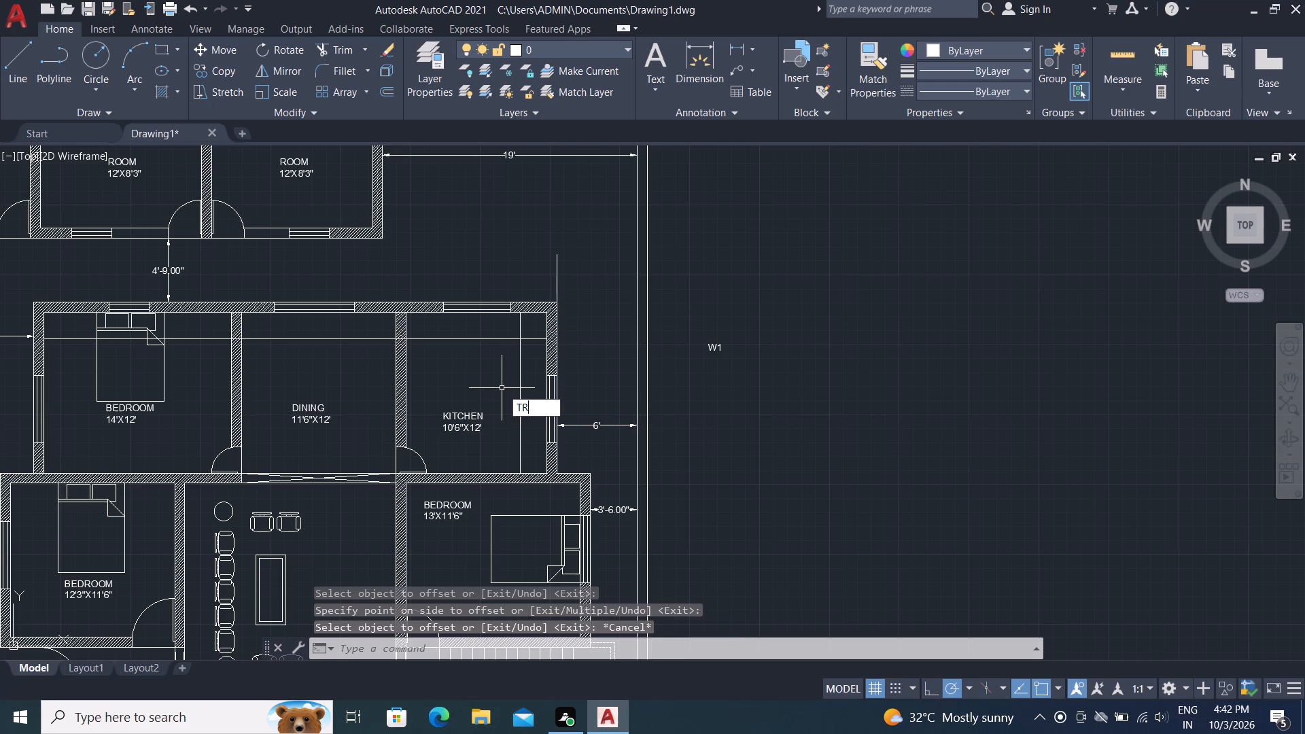
key(space)
scroll(510, 357, up, 3)
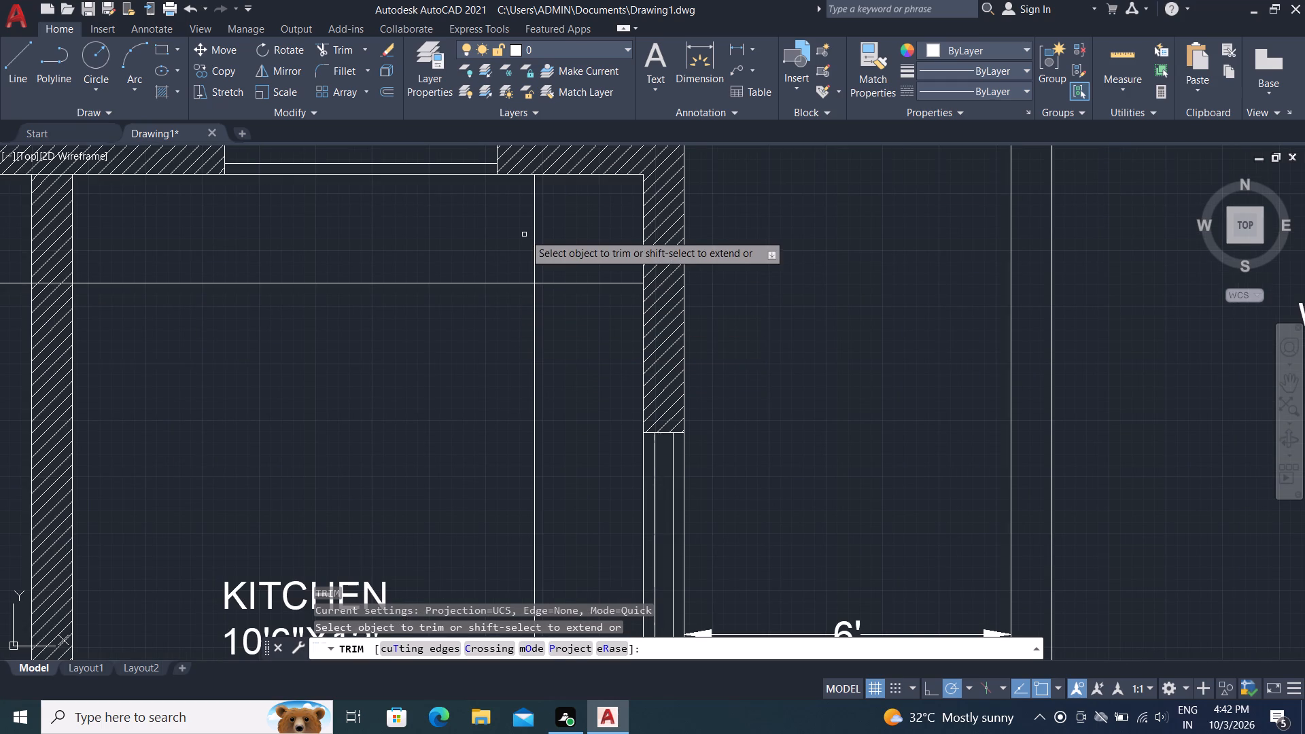
drag(523, 233, 593, 308)
scroll(539, 324, down, 1)
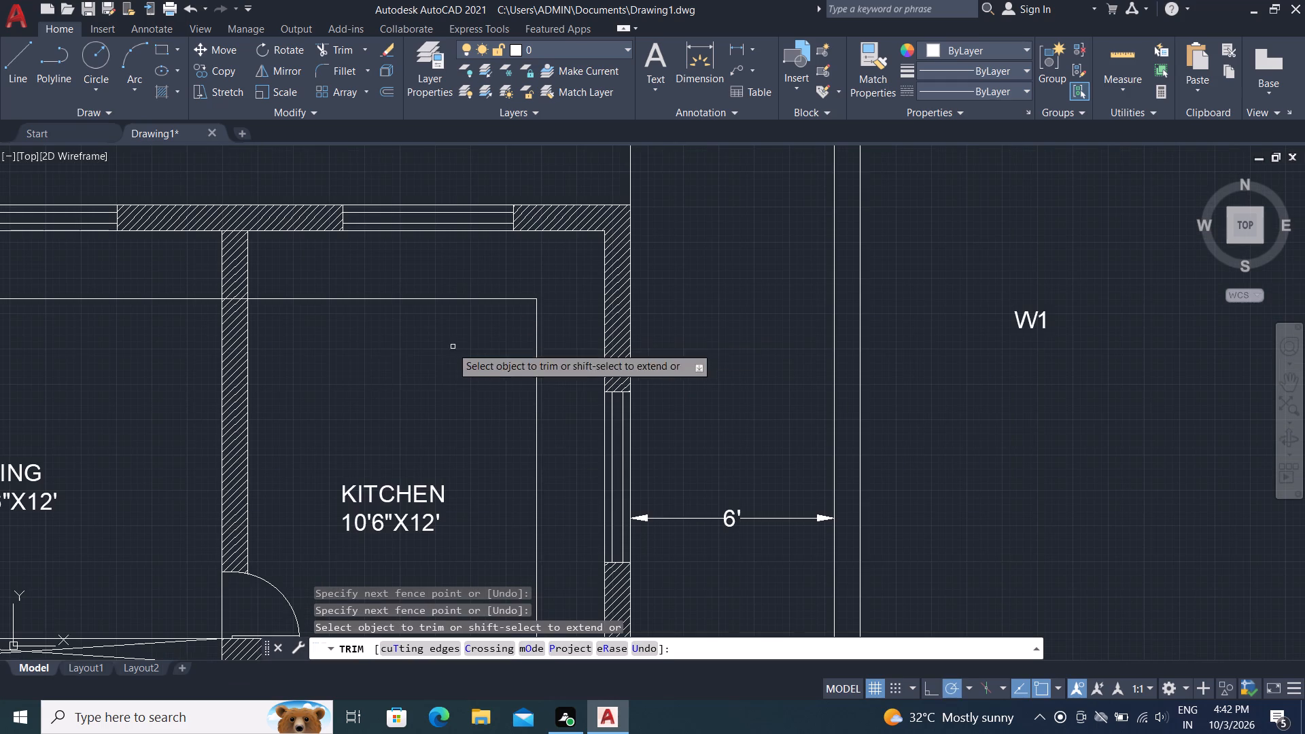
click(232, 298)
middle_drag(317, 330, 319, 330)
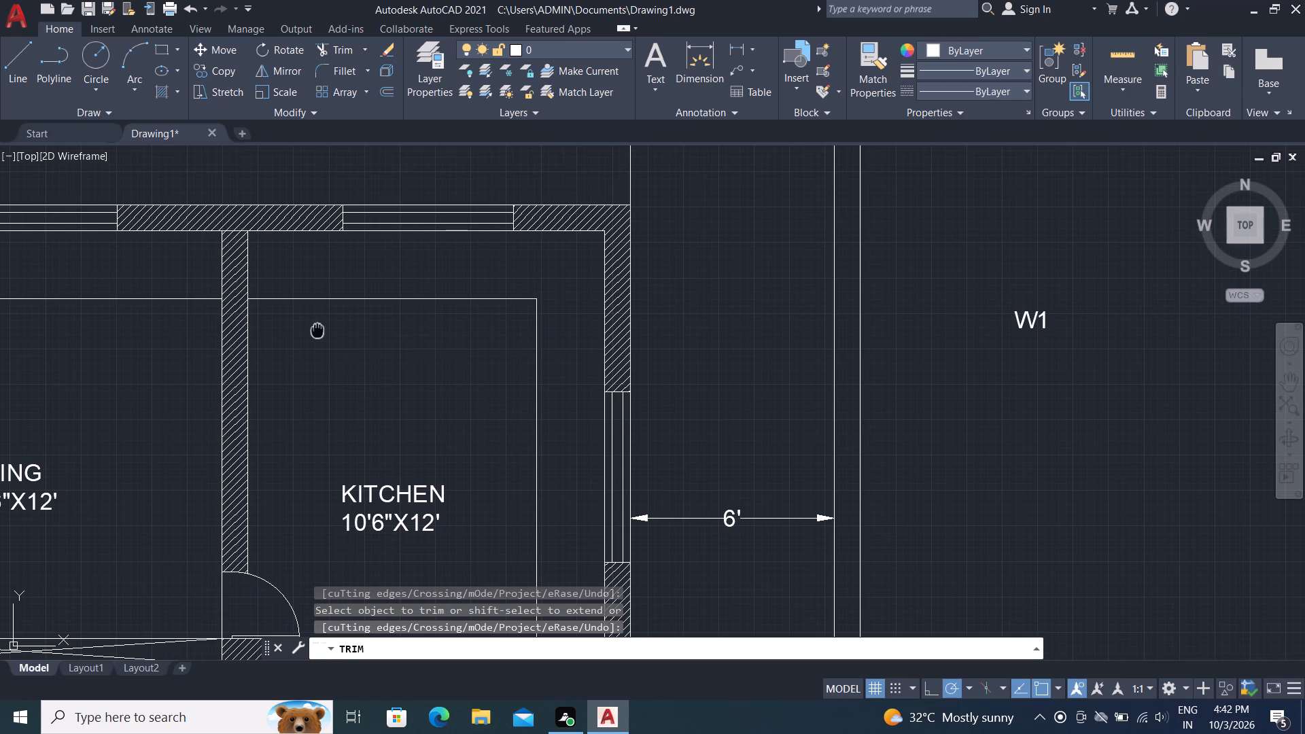
middle_drag(319, 330, 381, 334)
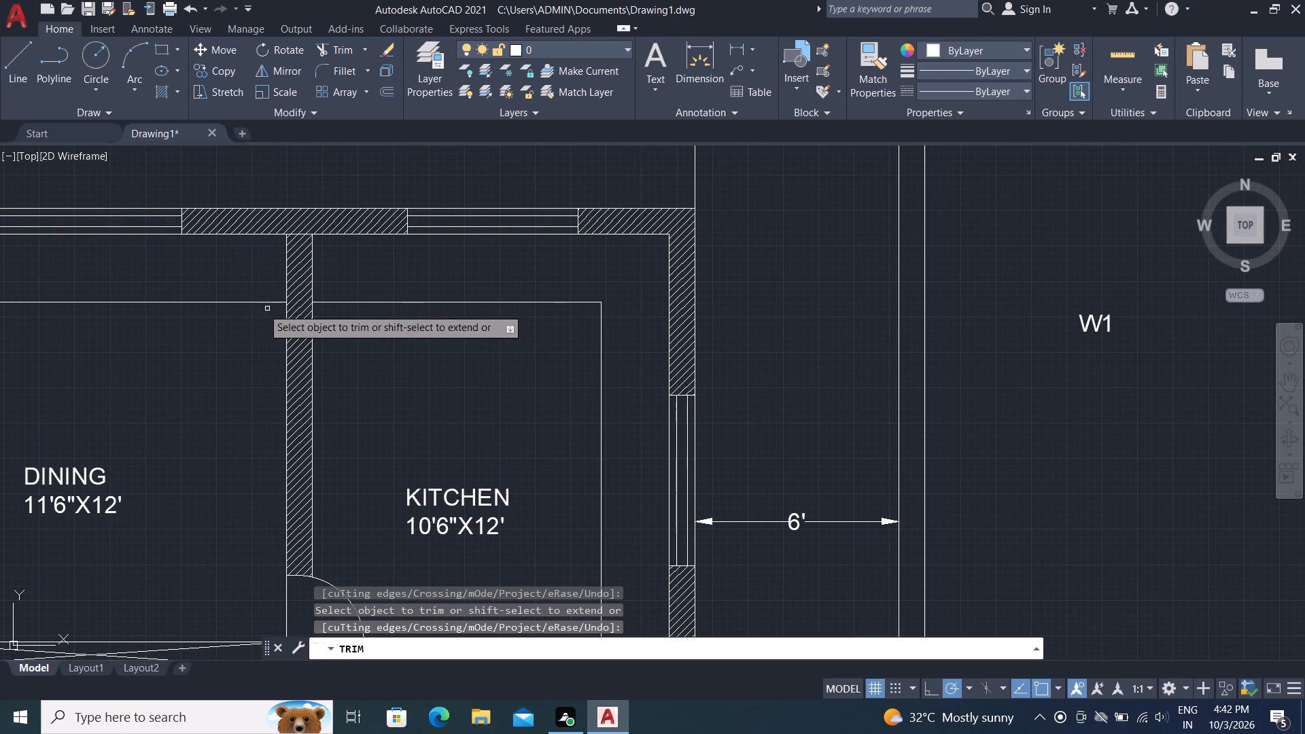
key(Escape)
Delete the leftover offset line running through the dining room and the 14'X12' bedroom.
click(239, 303)
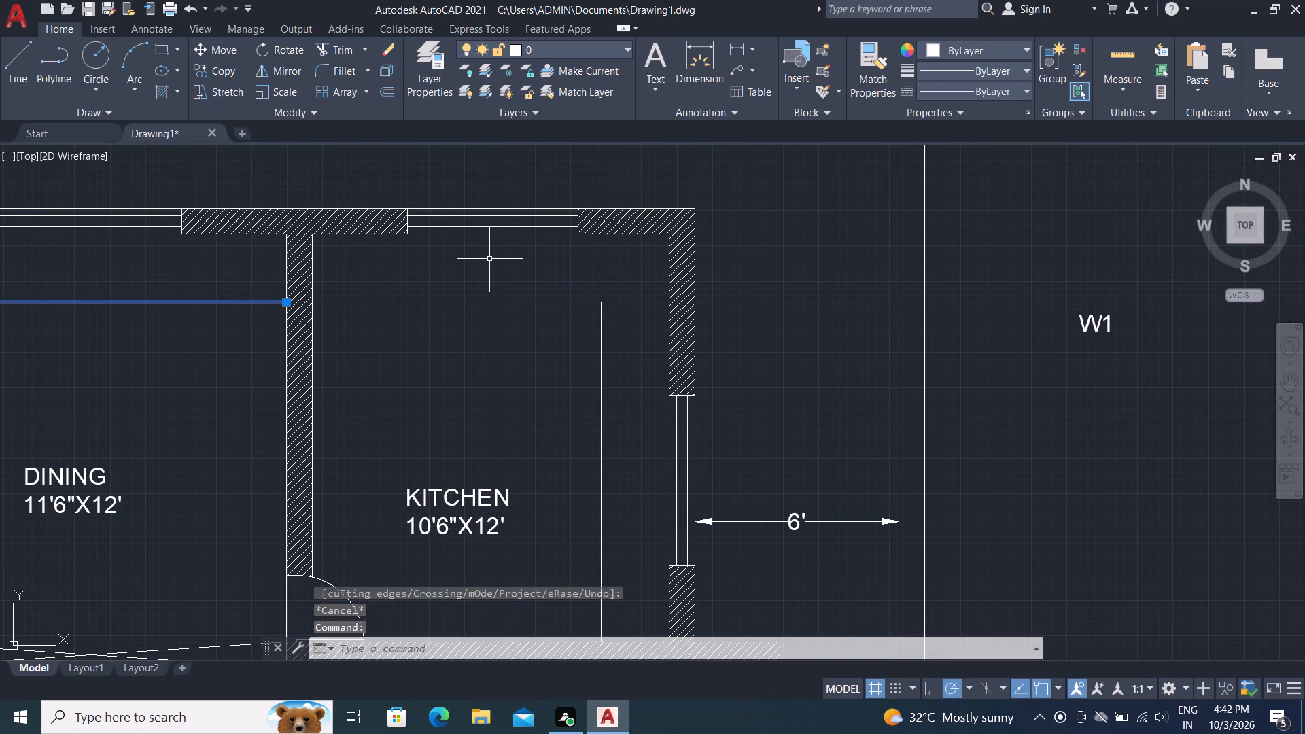
key(Delete)
Trim away the 6' dimension beside the kitchen, whose extension line projects past the kitchen's northeast corner.
scroll(434, 287, down, 2)
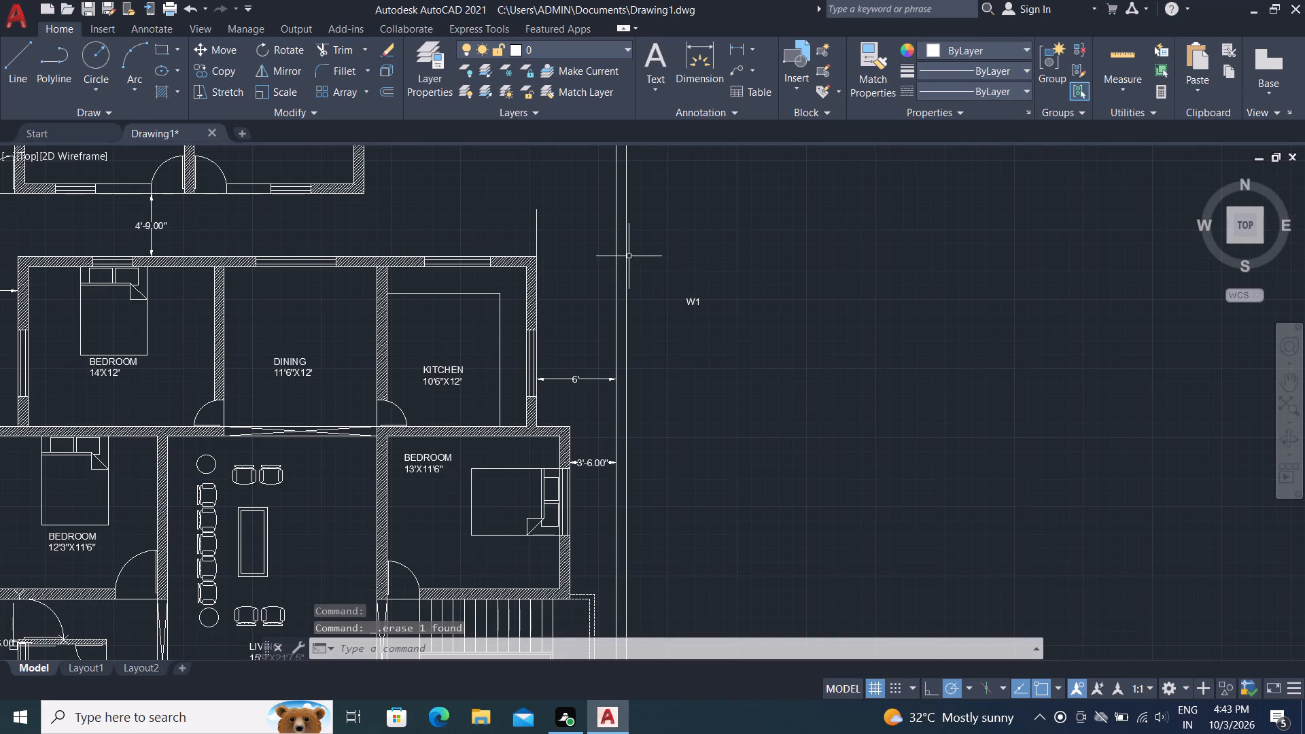
text(TR)
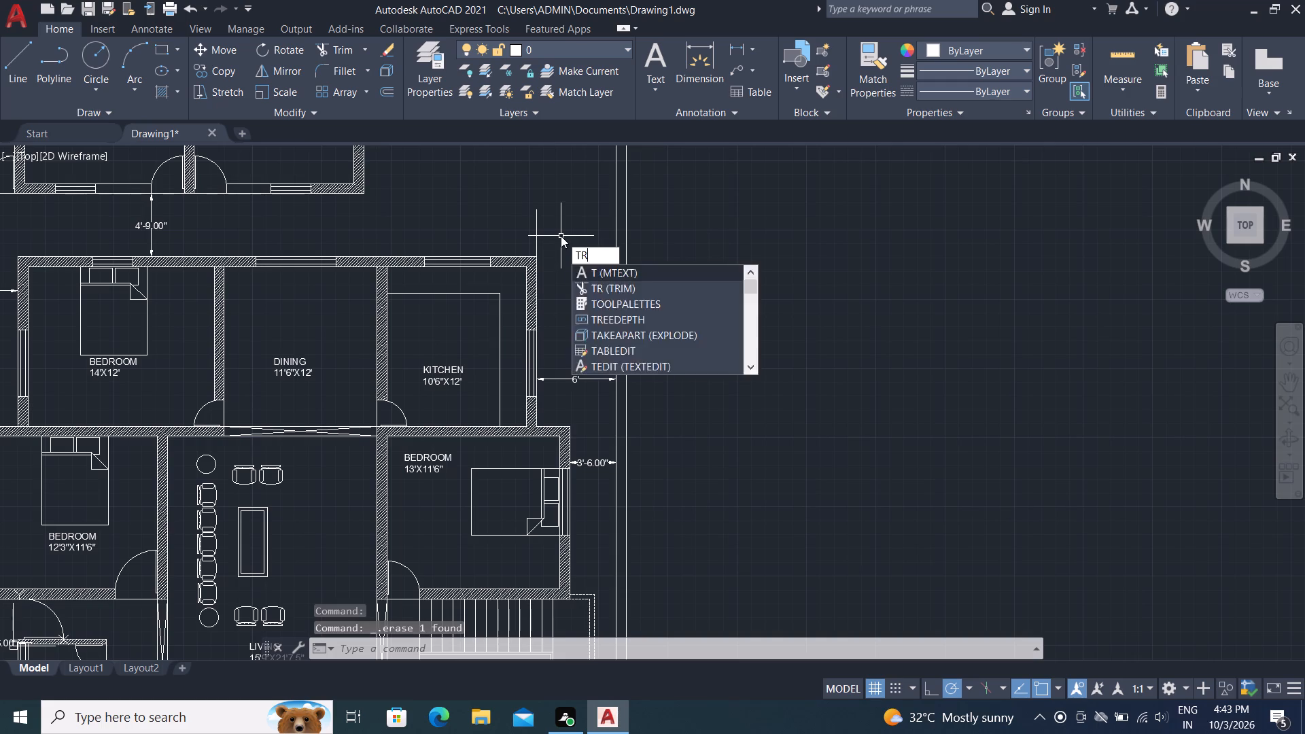
key(space)
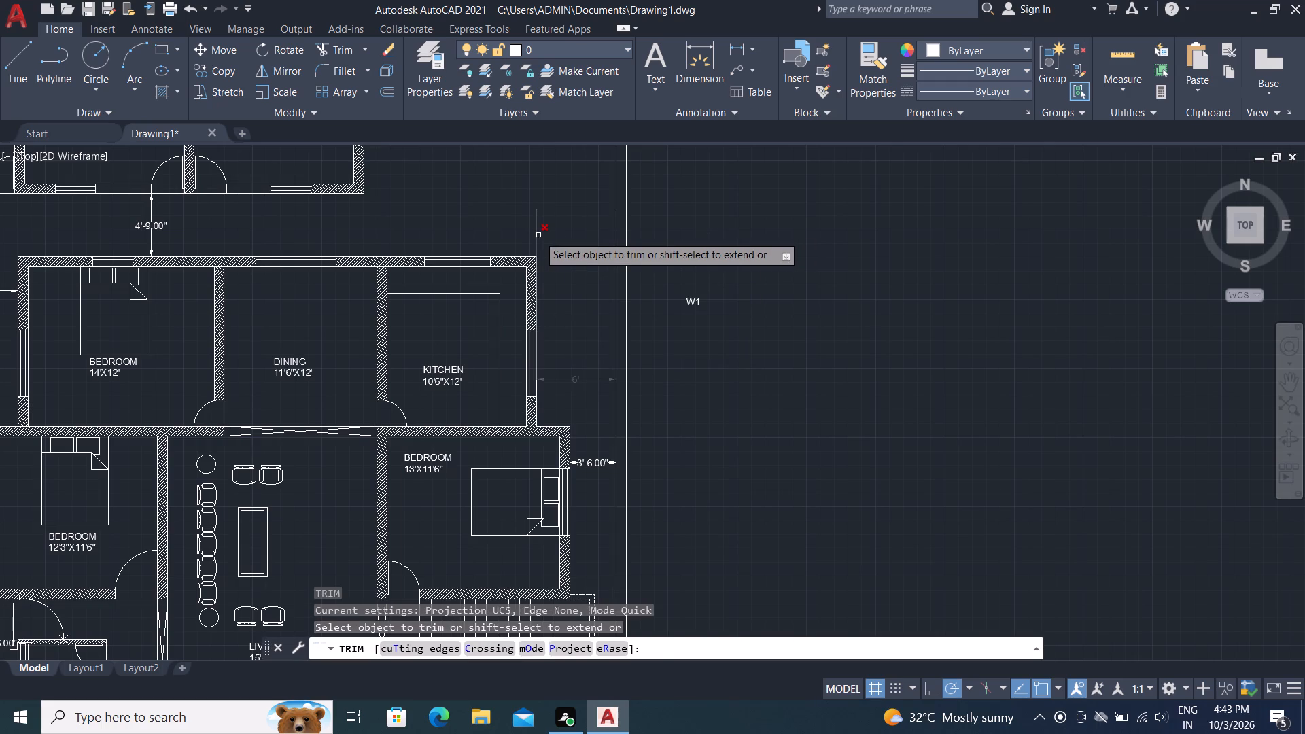
click(538, 235)
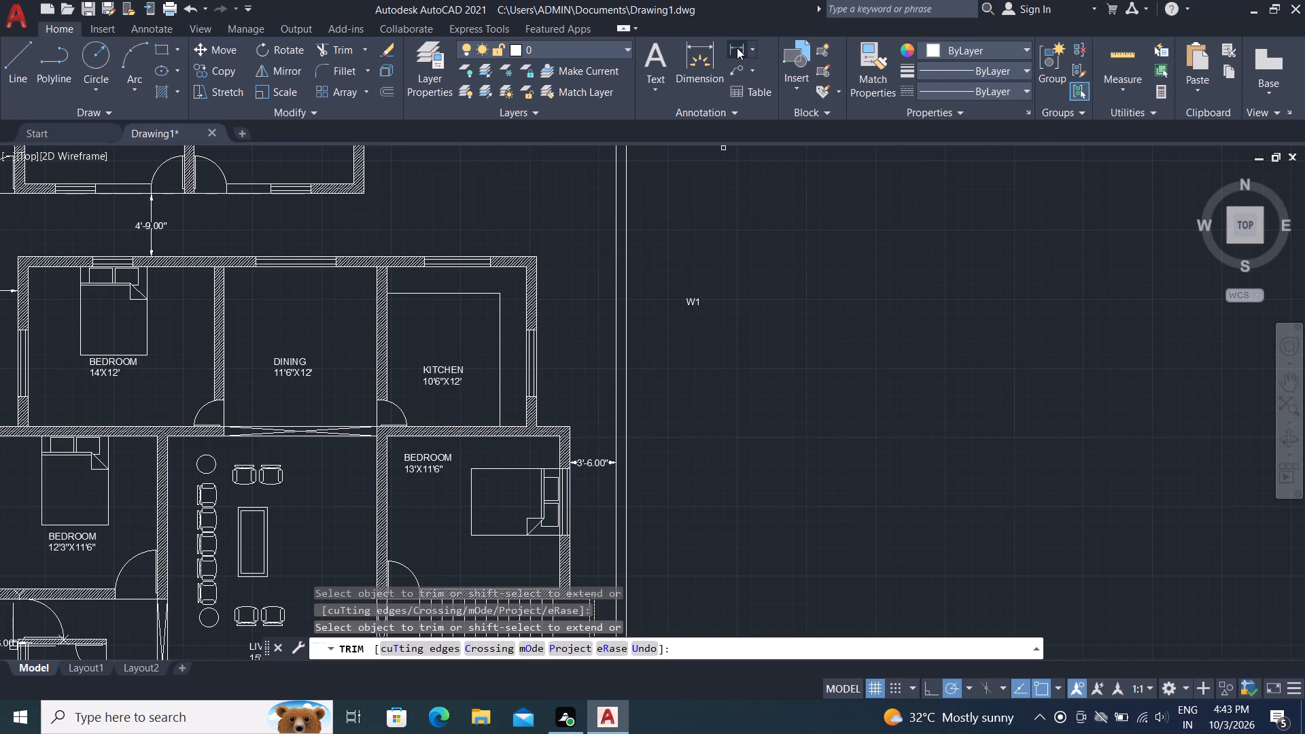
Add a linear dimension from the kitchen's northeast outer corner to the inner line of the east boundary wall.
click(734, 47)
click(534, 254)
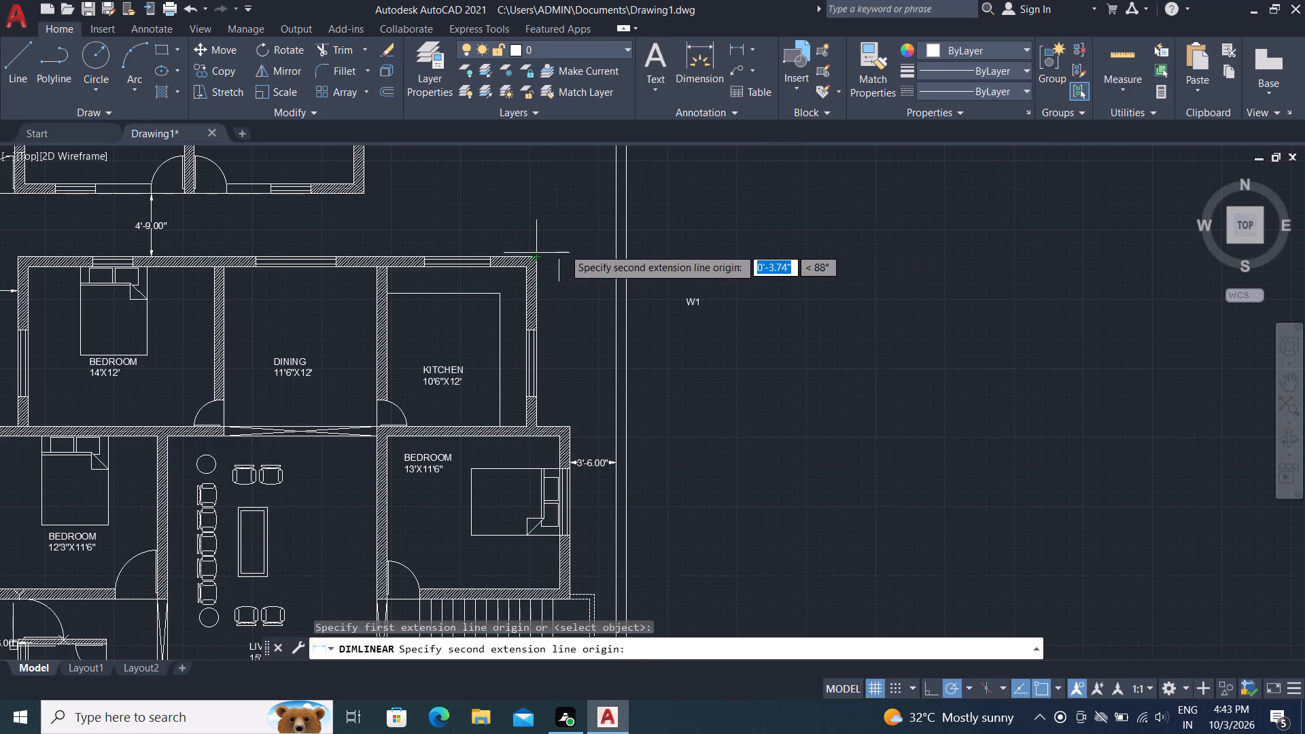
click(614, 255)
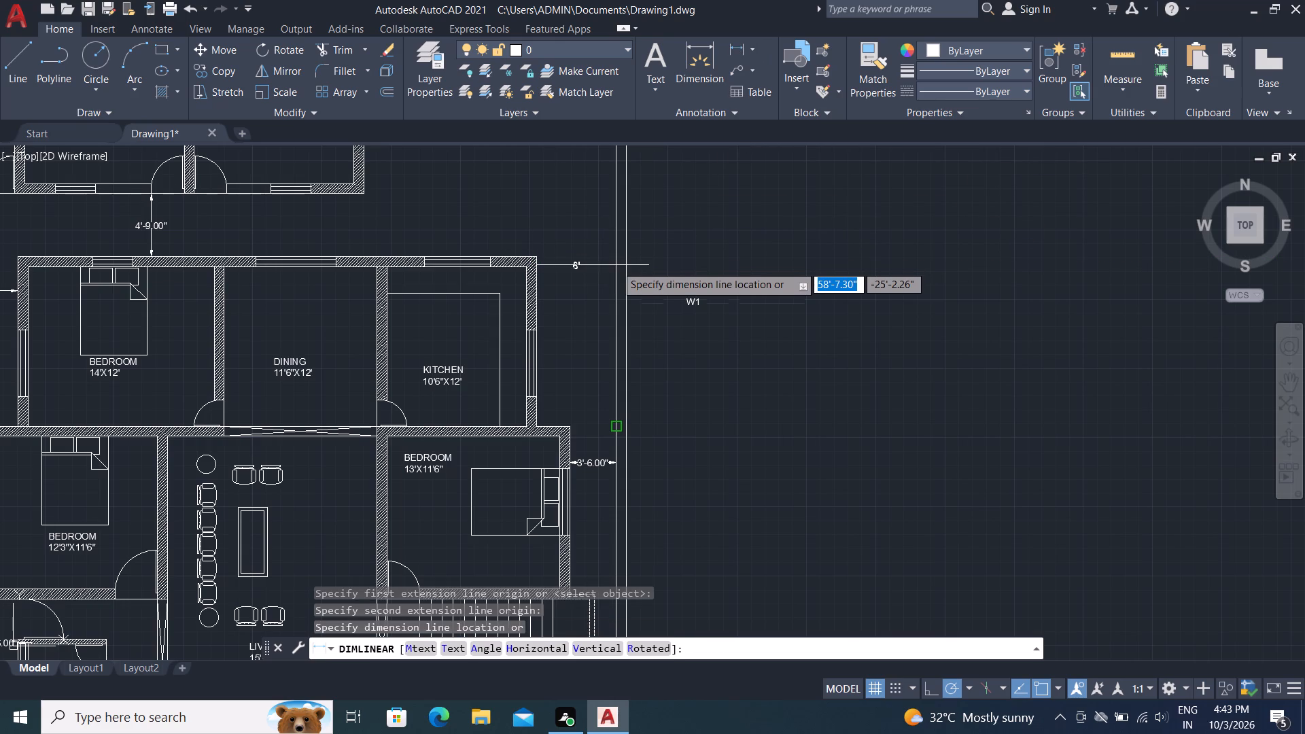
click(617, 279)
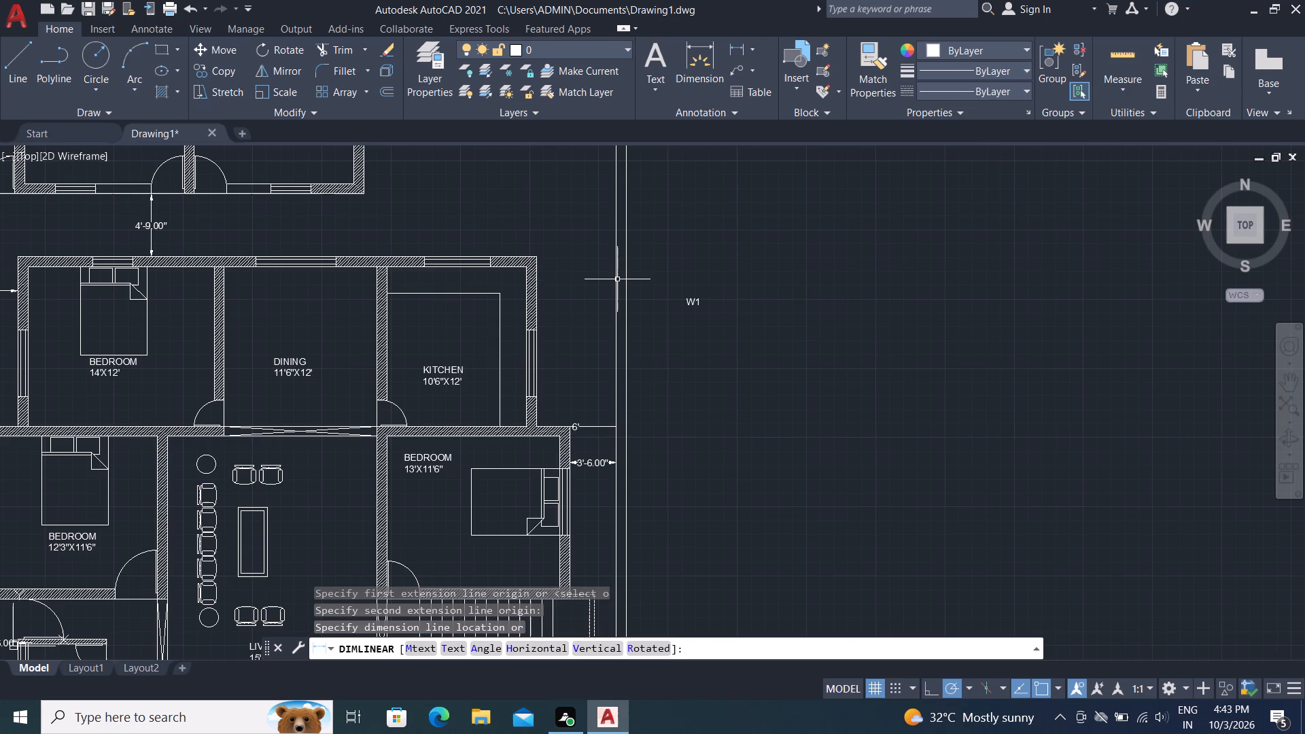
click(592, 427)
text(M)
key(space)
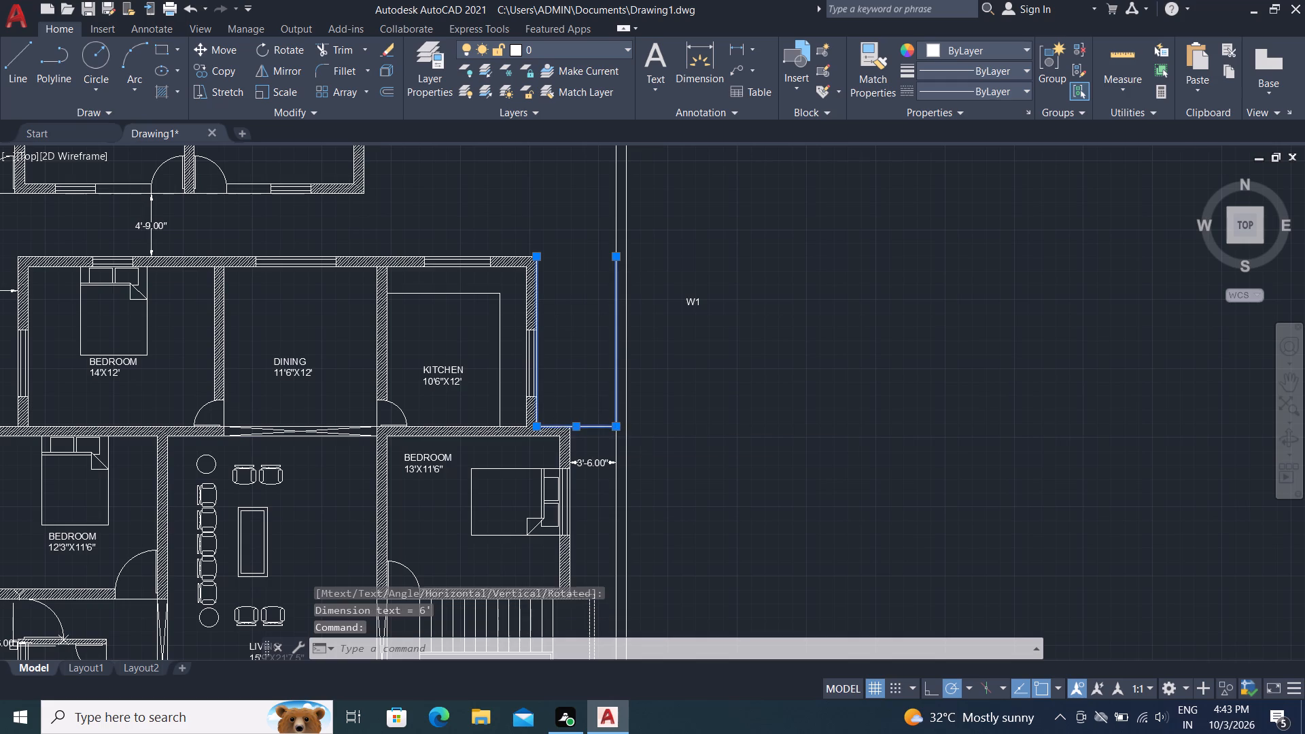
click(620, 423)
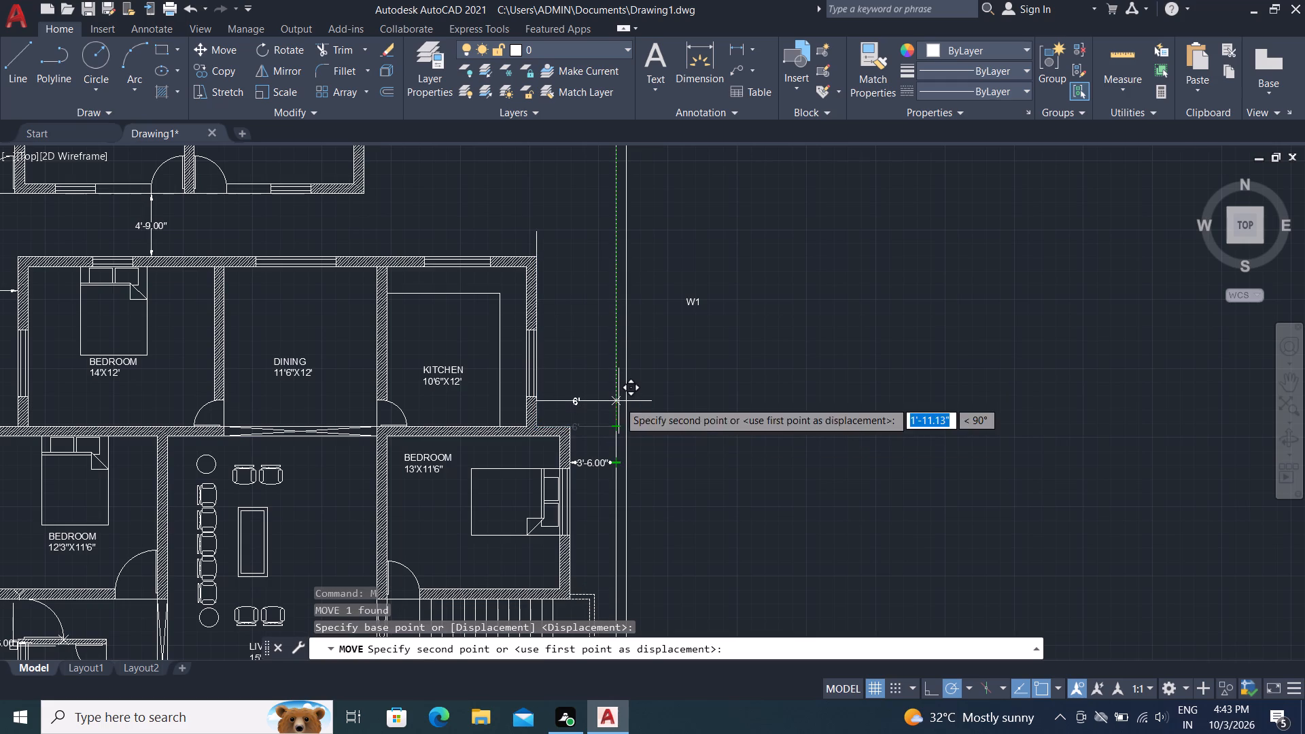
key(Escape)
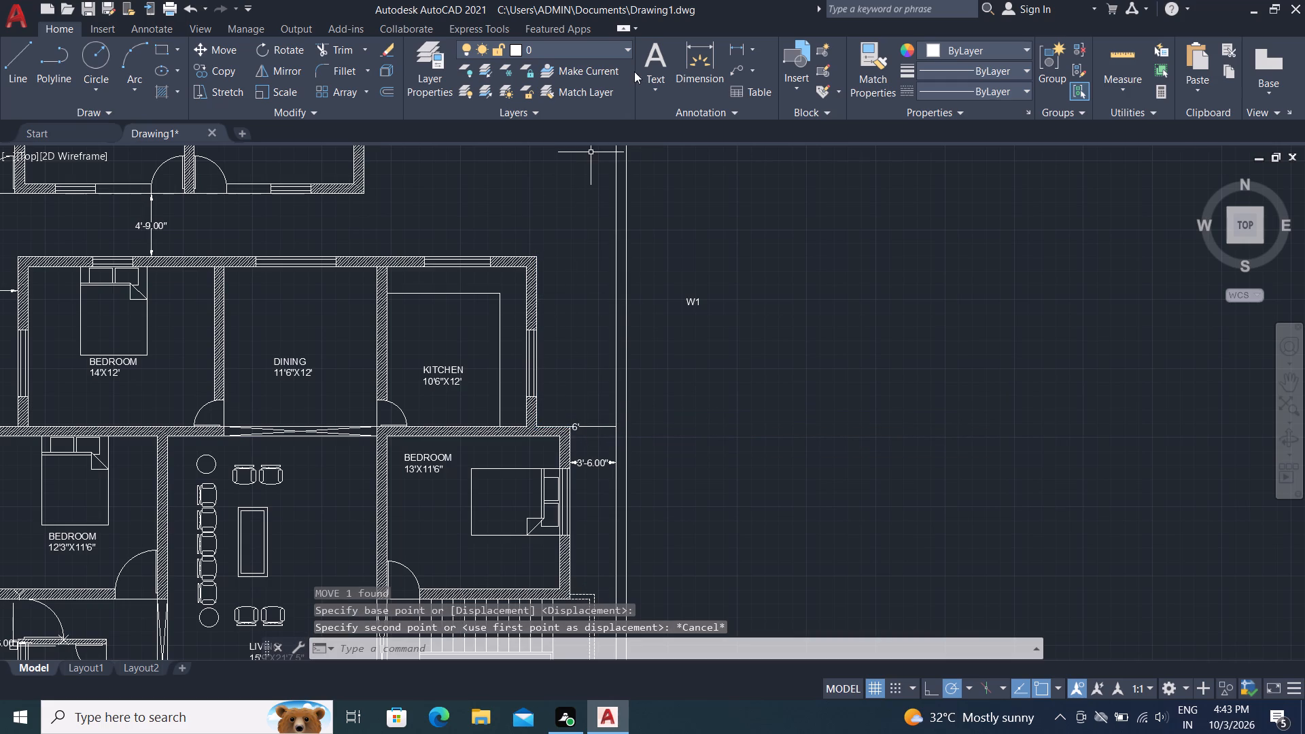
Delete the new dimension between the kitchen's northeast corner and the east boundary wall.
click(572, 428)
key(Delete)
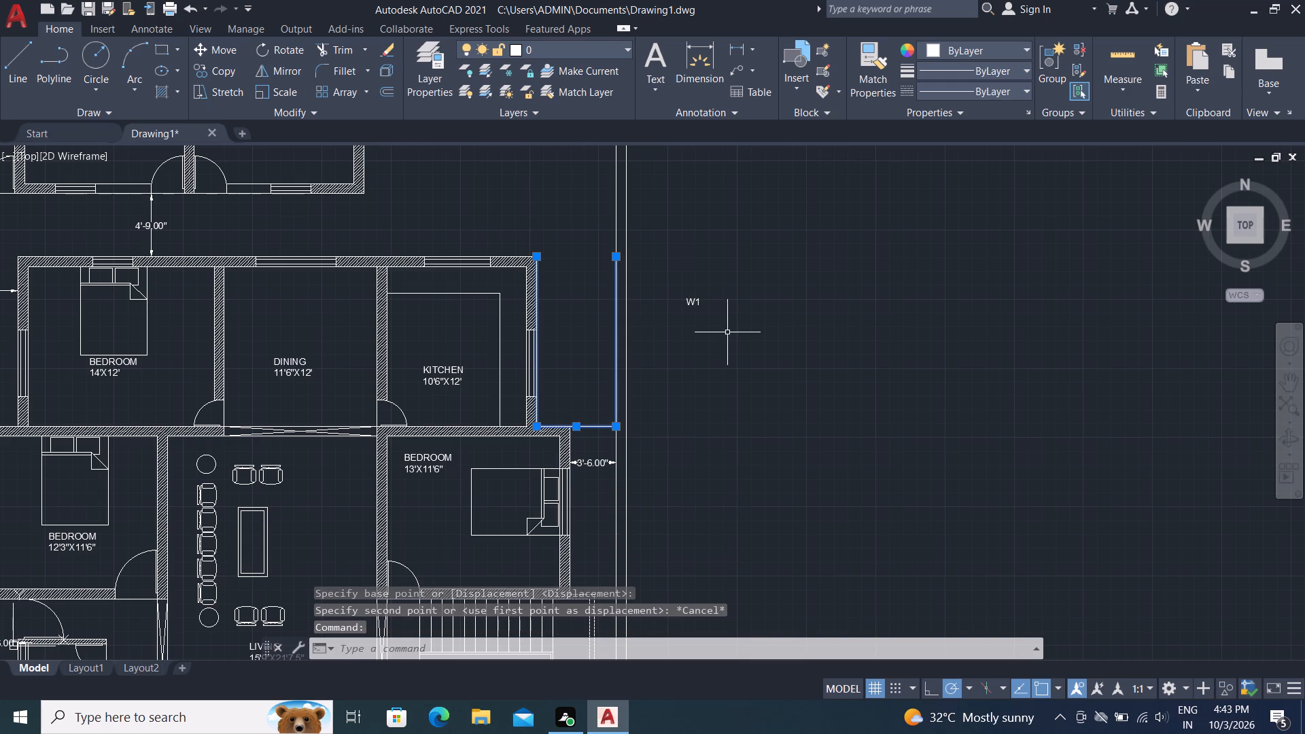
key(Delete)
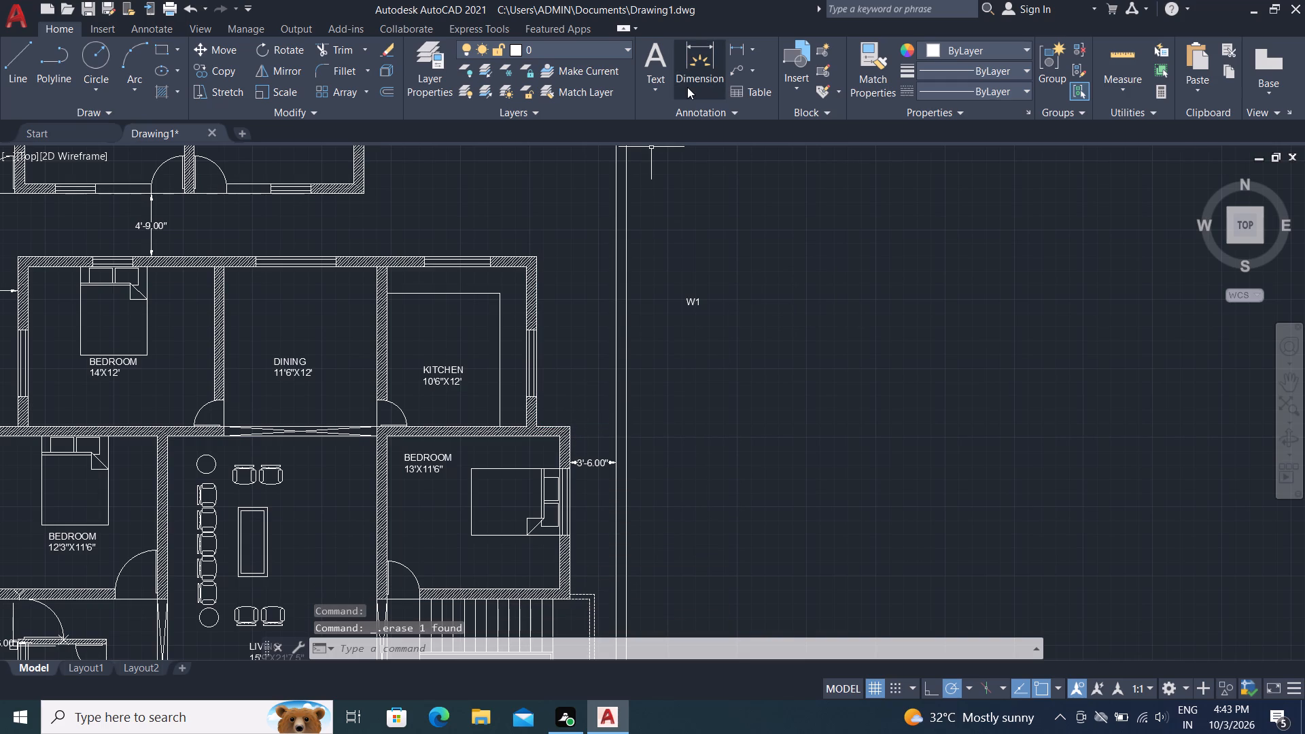
Dimension from the southern outer corner of the kitchen's east wall to the boundary wall, placing the dimension line just north of it.
click(727, 43)
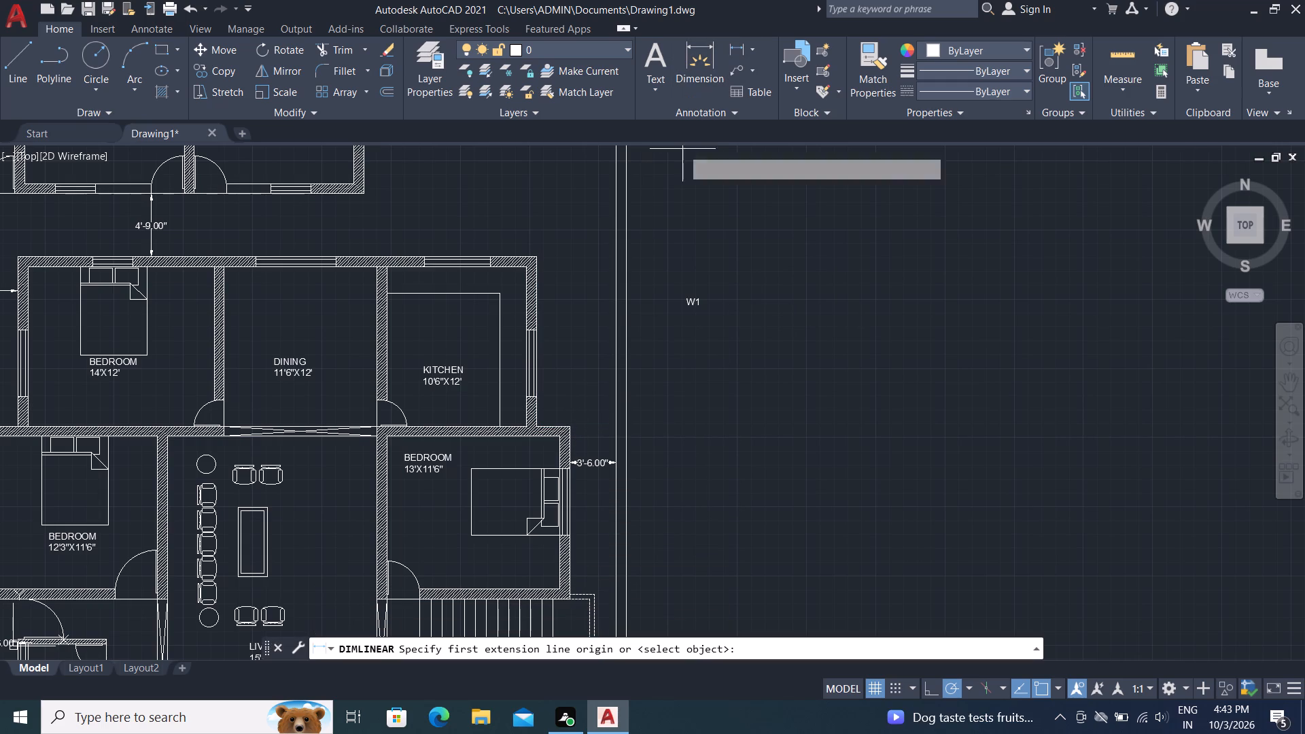
scroll(523, 436, up, 2)
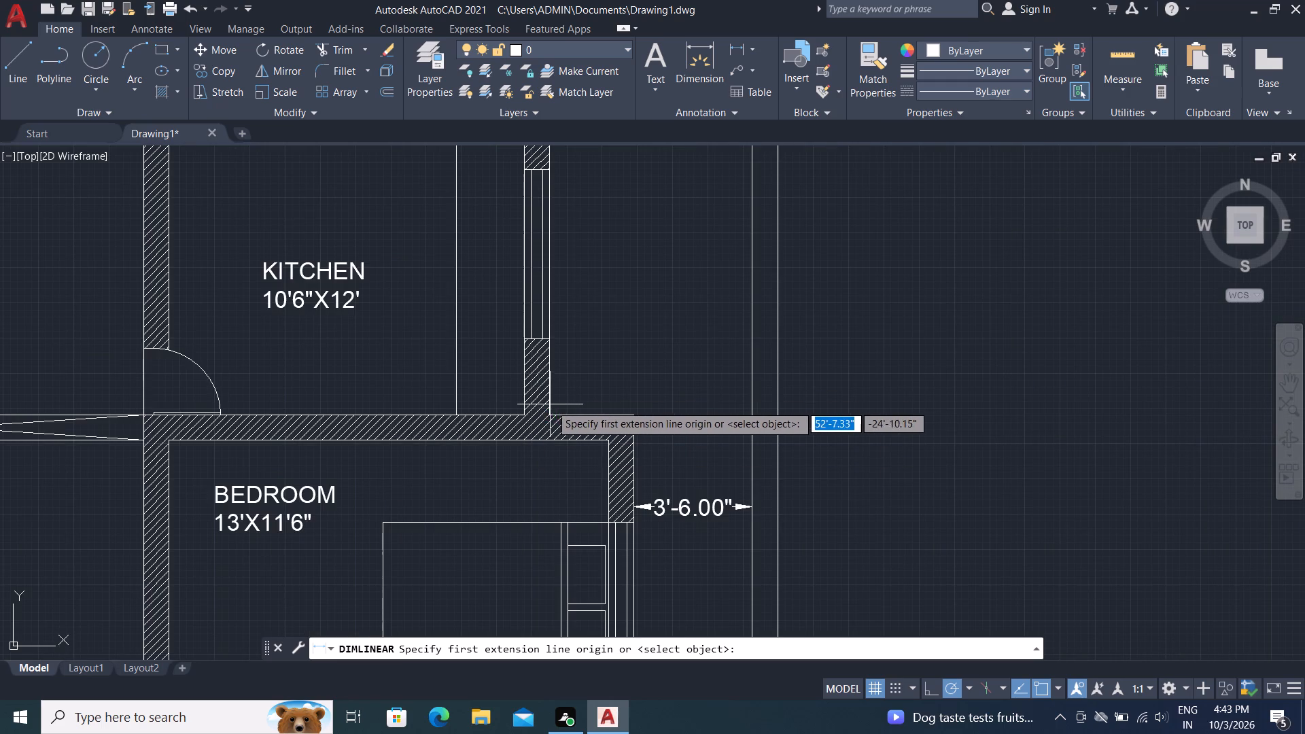
click(551, 413)
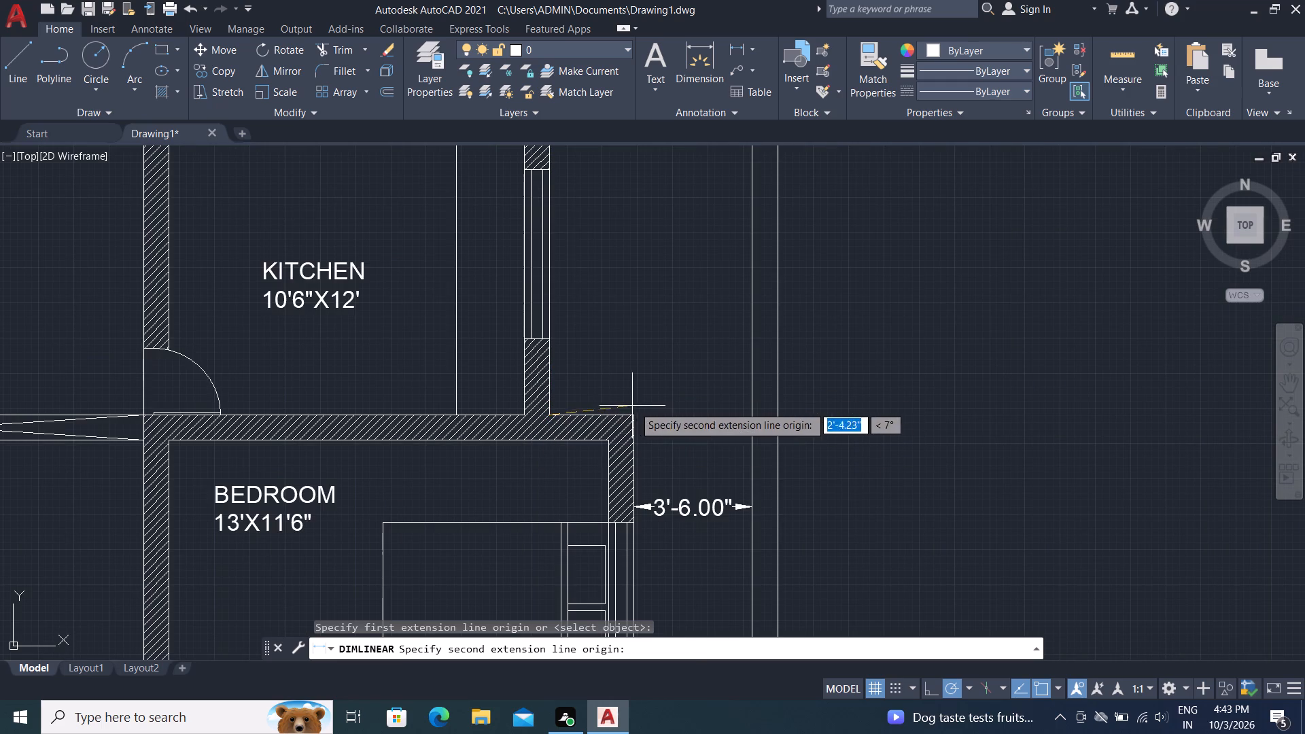
click(749, 415)
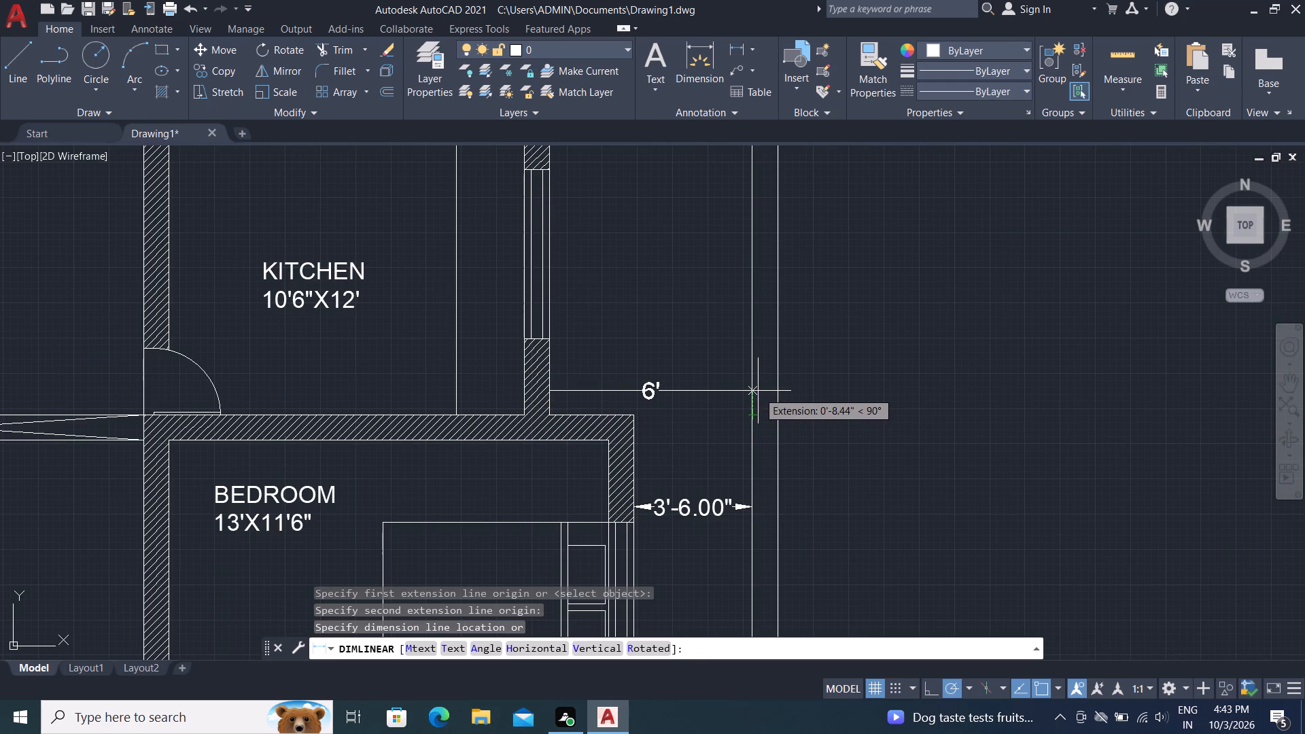
click(751, 354)
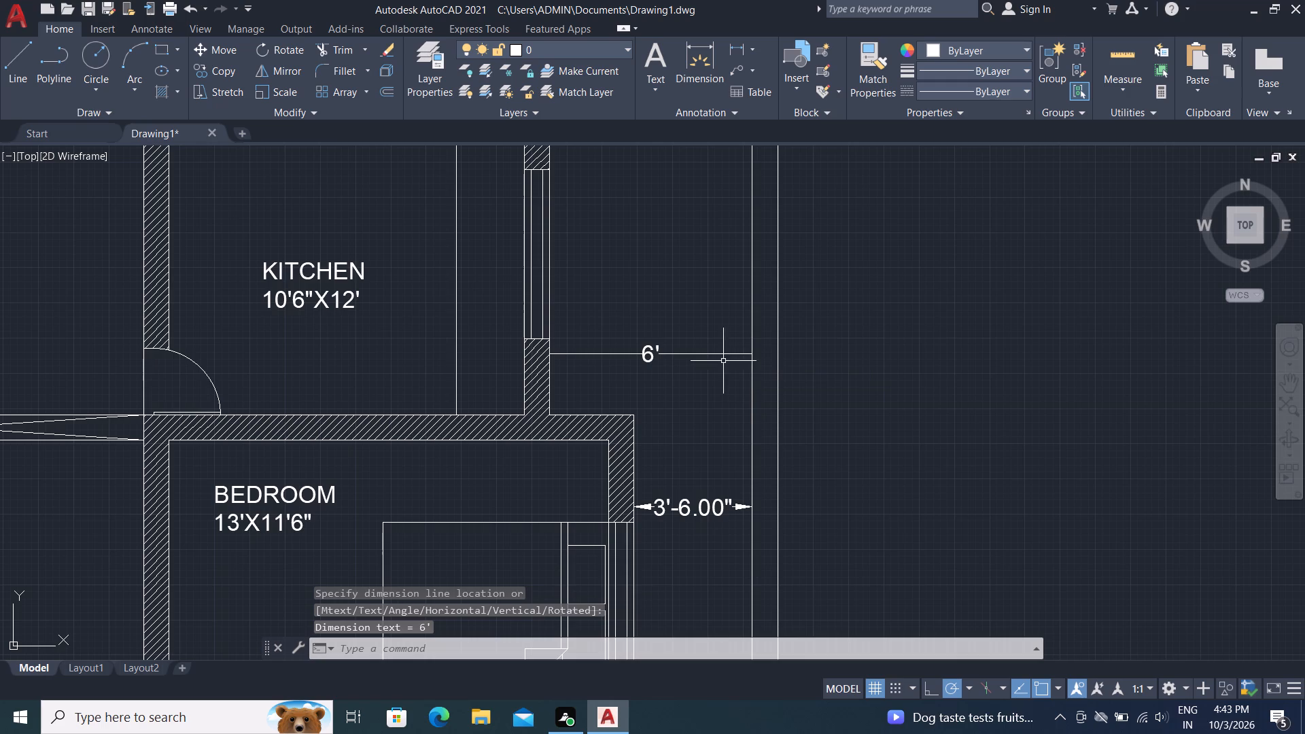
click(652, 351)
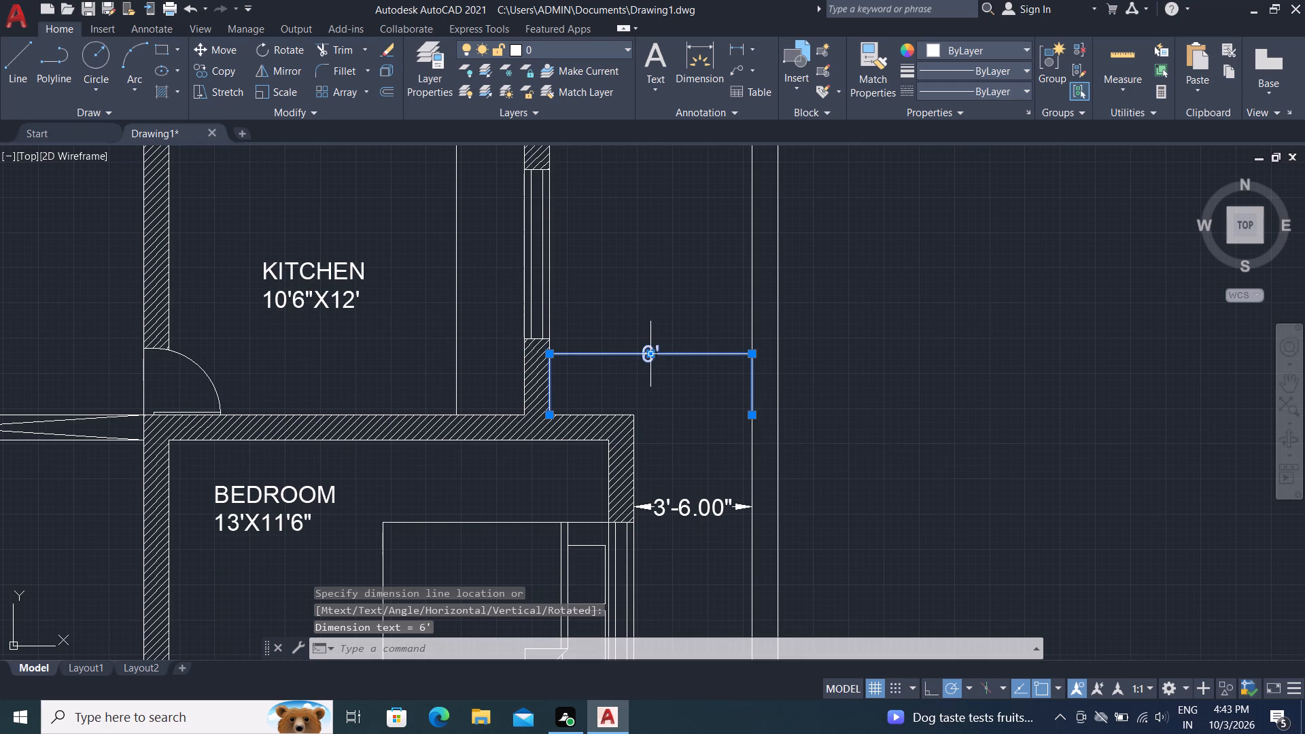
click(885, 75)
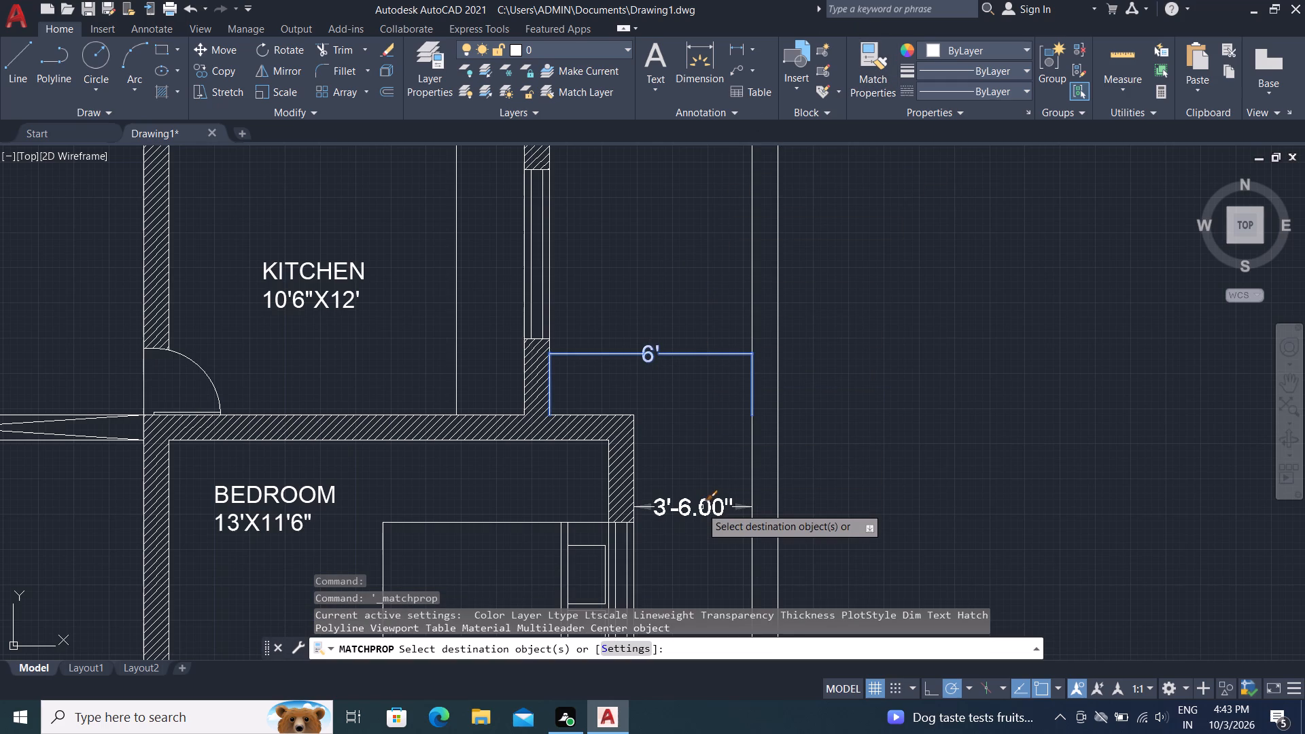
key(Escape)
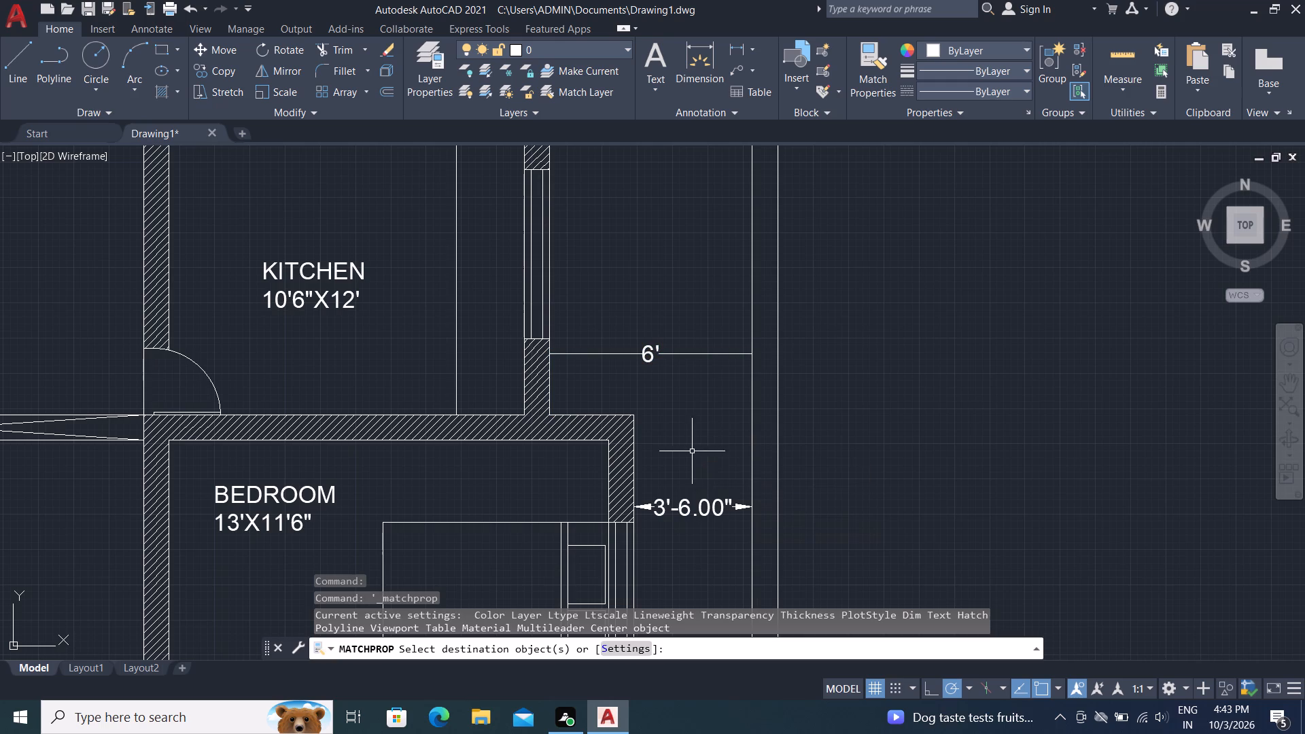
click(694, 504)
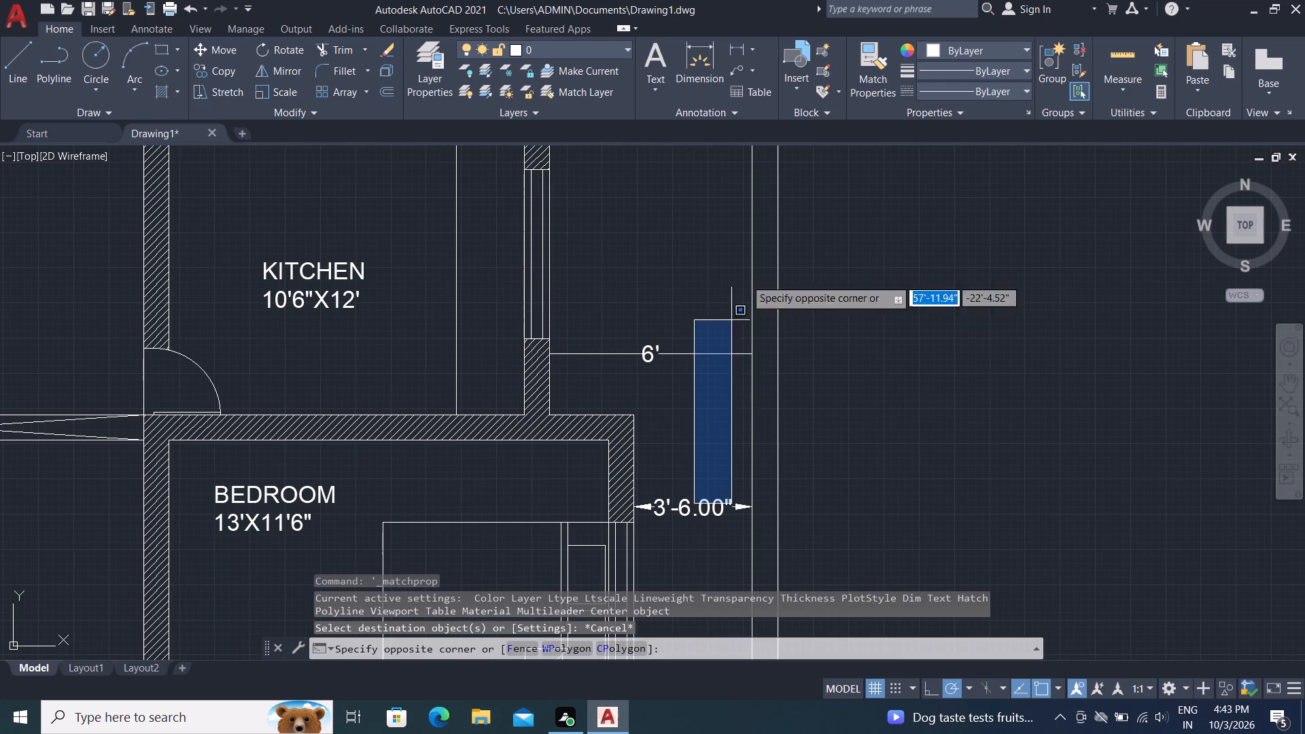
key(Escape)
Match the properties of the 3'-6.00" dimension onto the new dimension beside the kitchen's east wall.
click(854, 62)
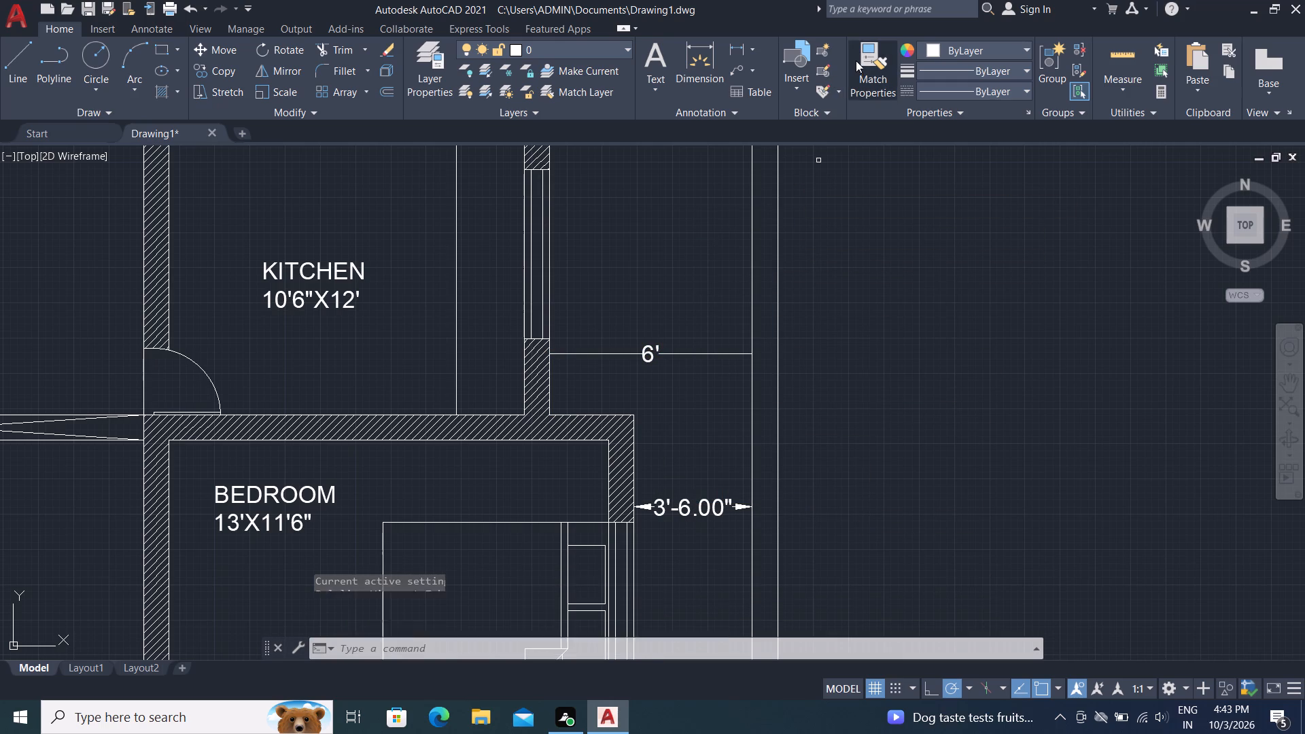
click(700, 500)
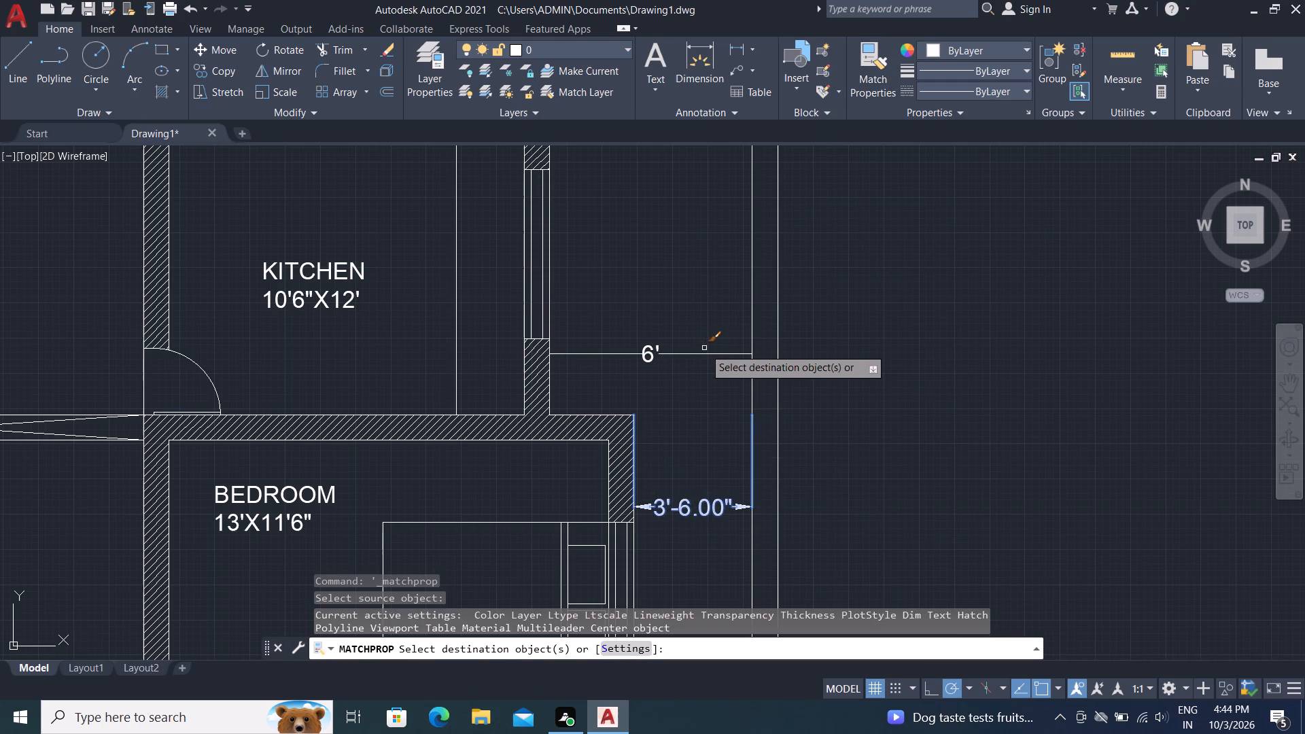
click(707, 352)
key(Escape)
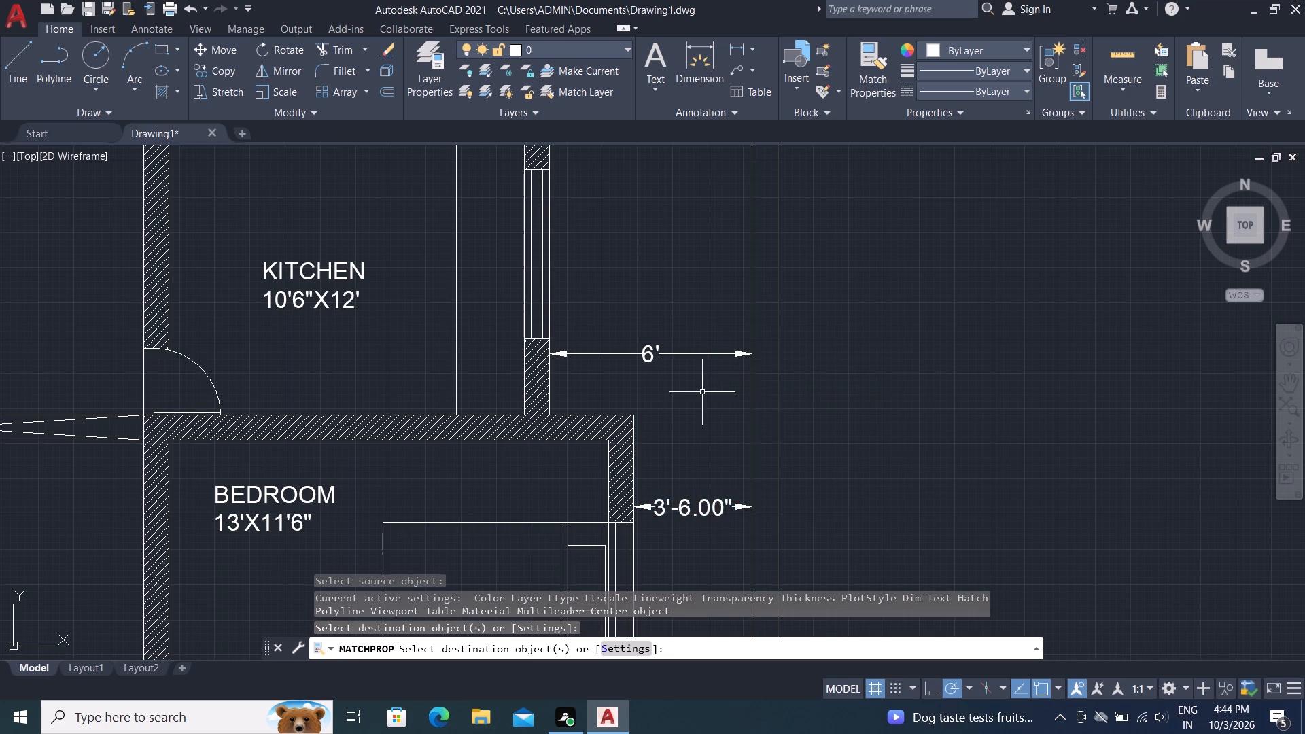
Copy the W1 label twice straight down, spaced about 1'-2" apart.
scroll(701, 391, down, 2)
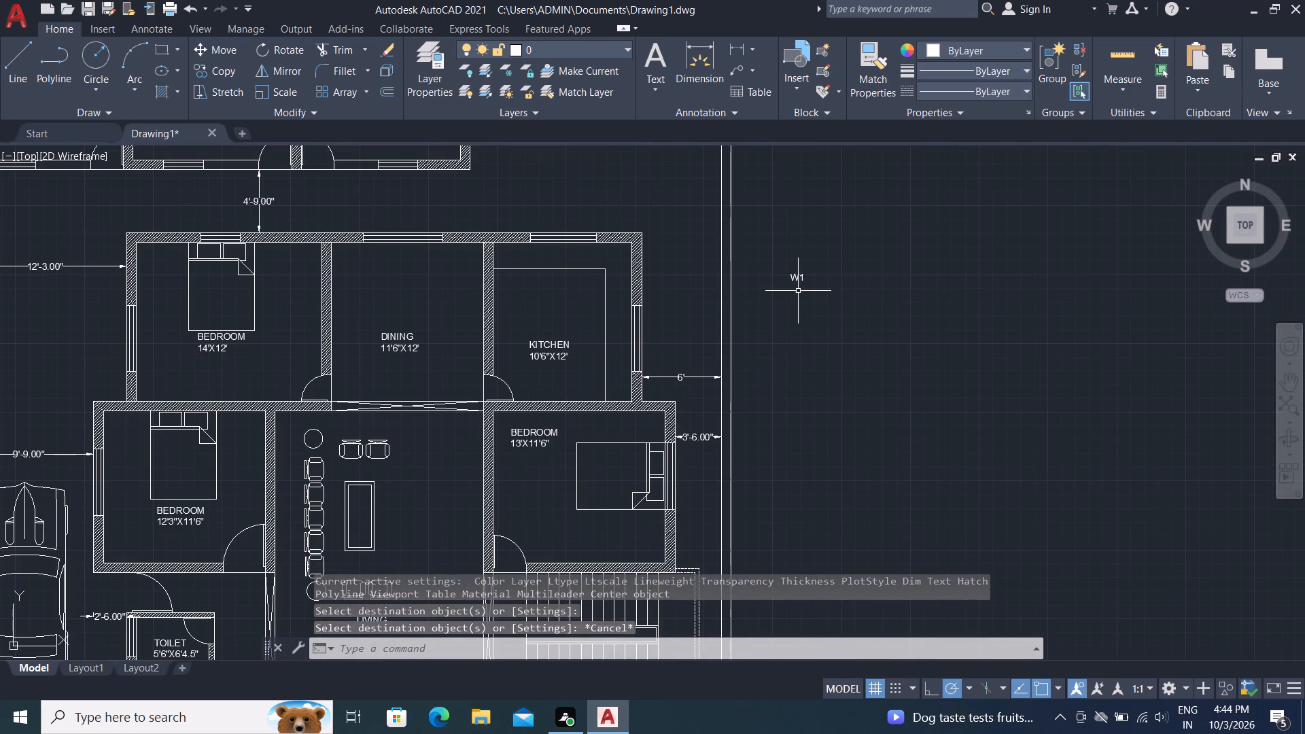
scroll(794, 294, up, 3)
middle_drag(791, 252, 784, 292)
key(c)
text(O)
key(space)
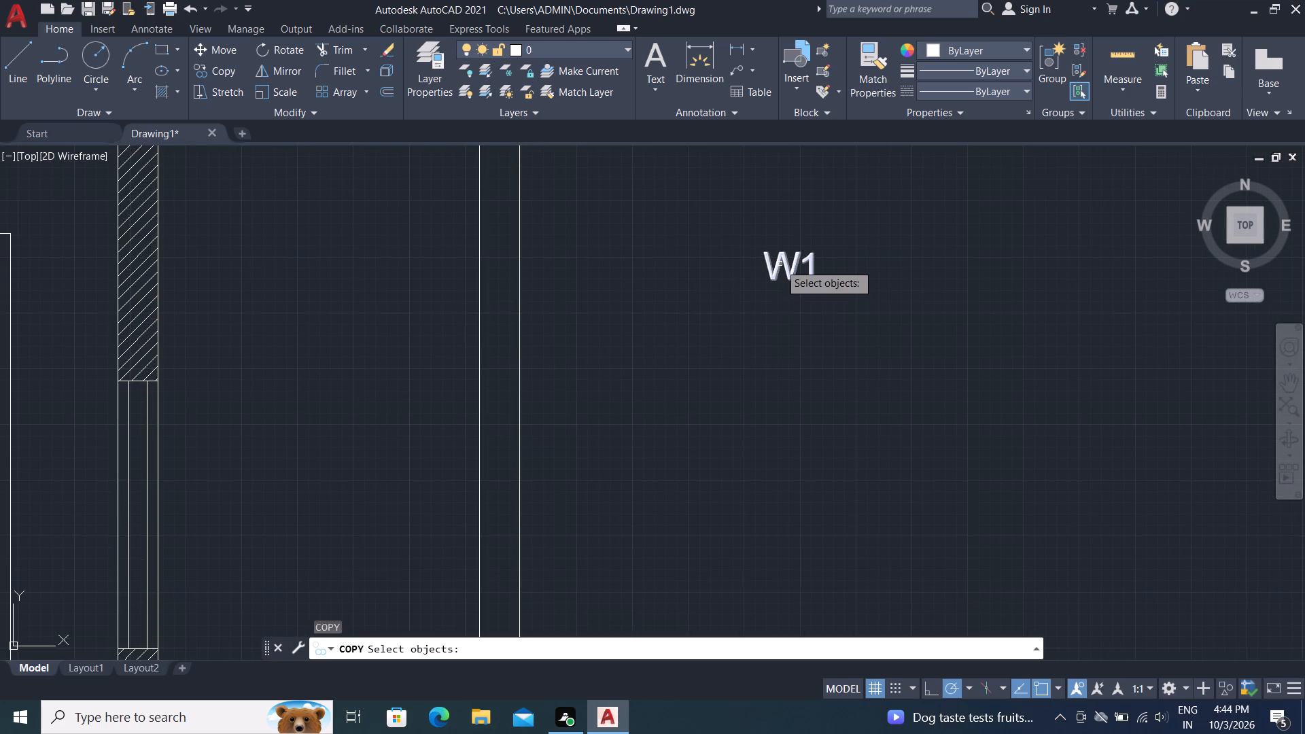
click(780, 264)
right_click(780, 264)
click(780, 264)
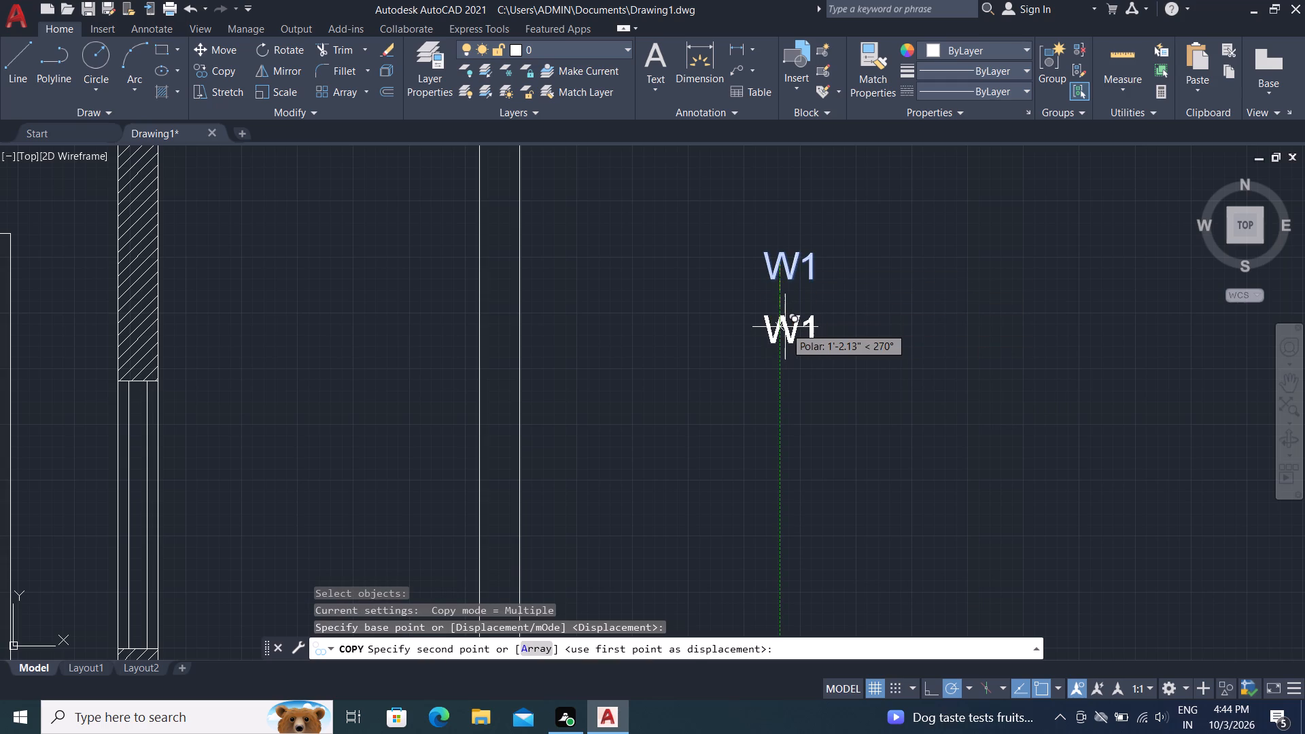
click(784, 326)
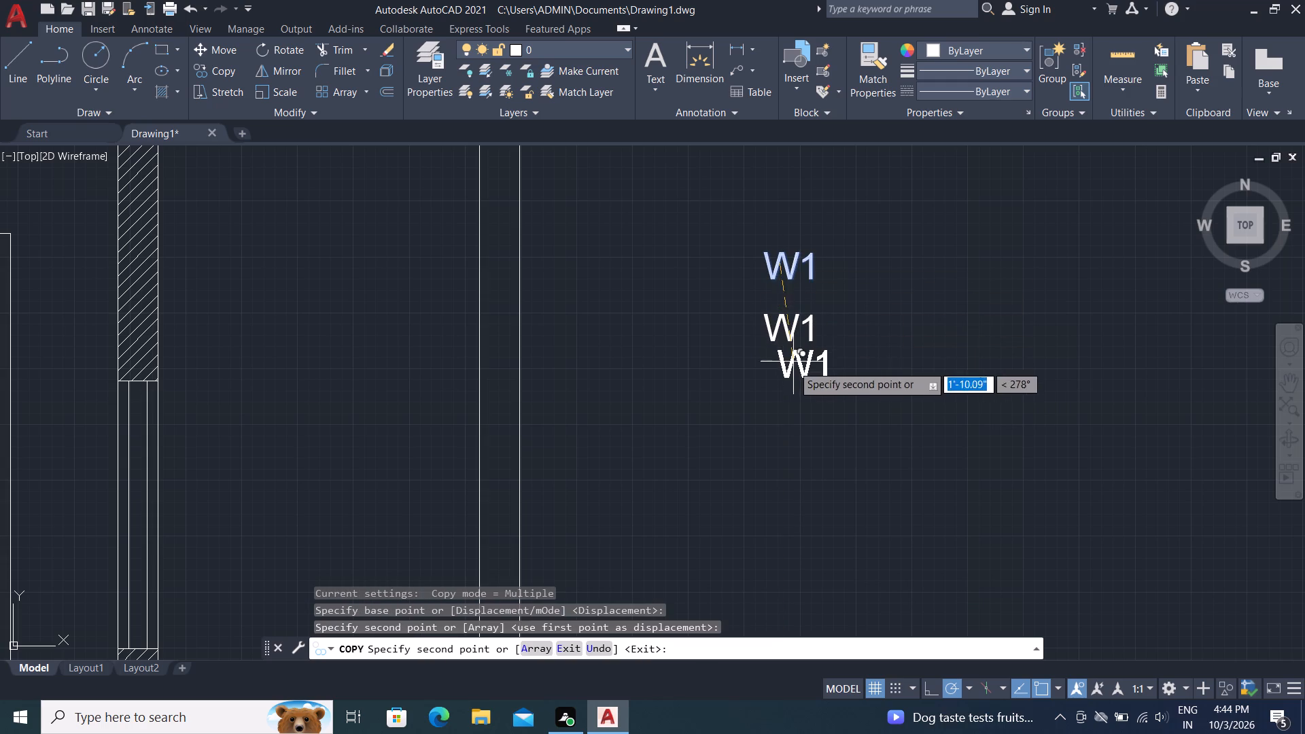
click(781, 384)
key(Escape)
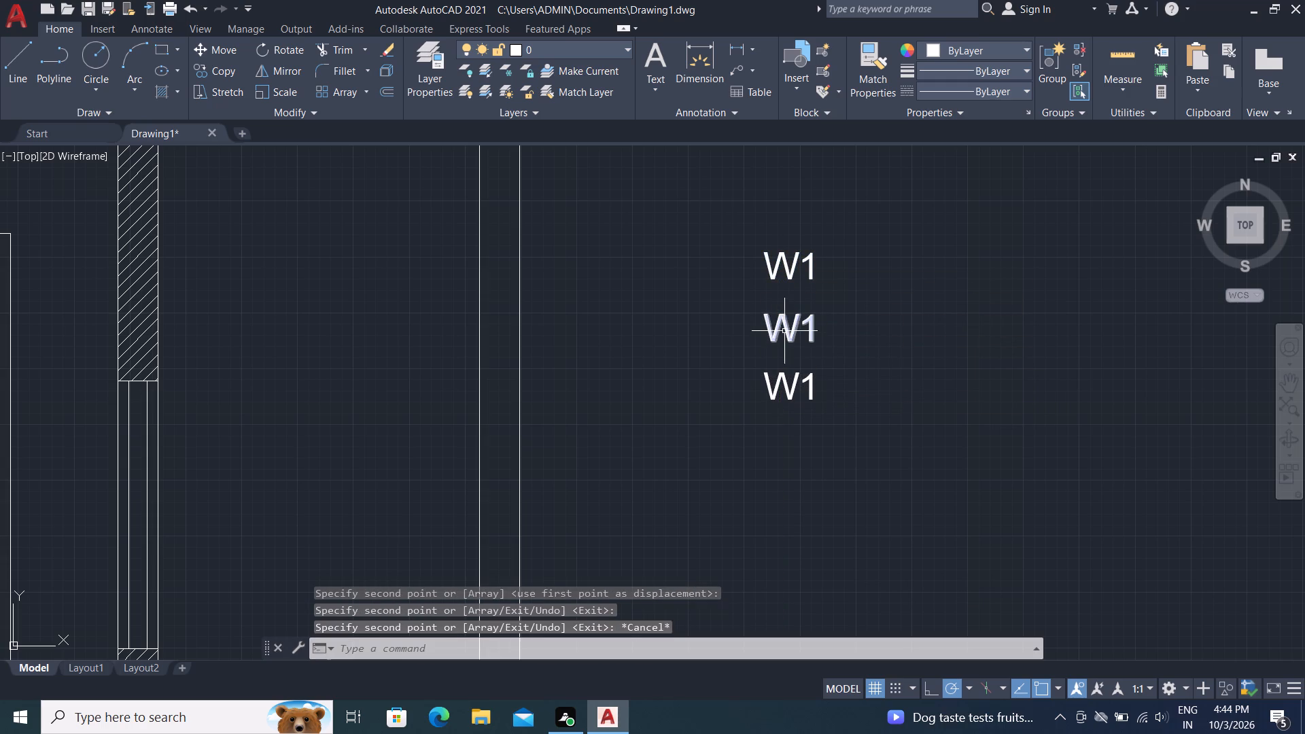
Change the text of the middle W1 copy to W2.
click(784, 330)
click(784, 330)
double_click(785, 330)
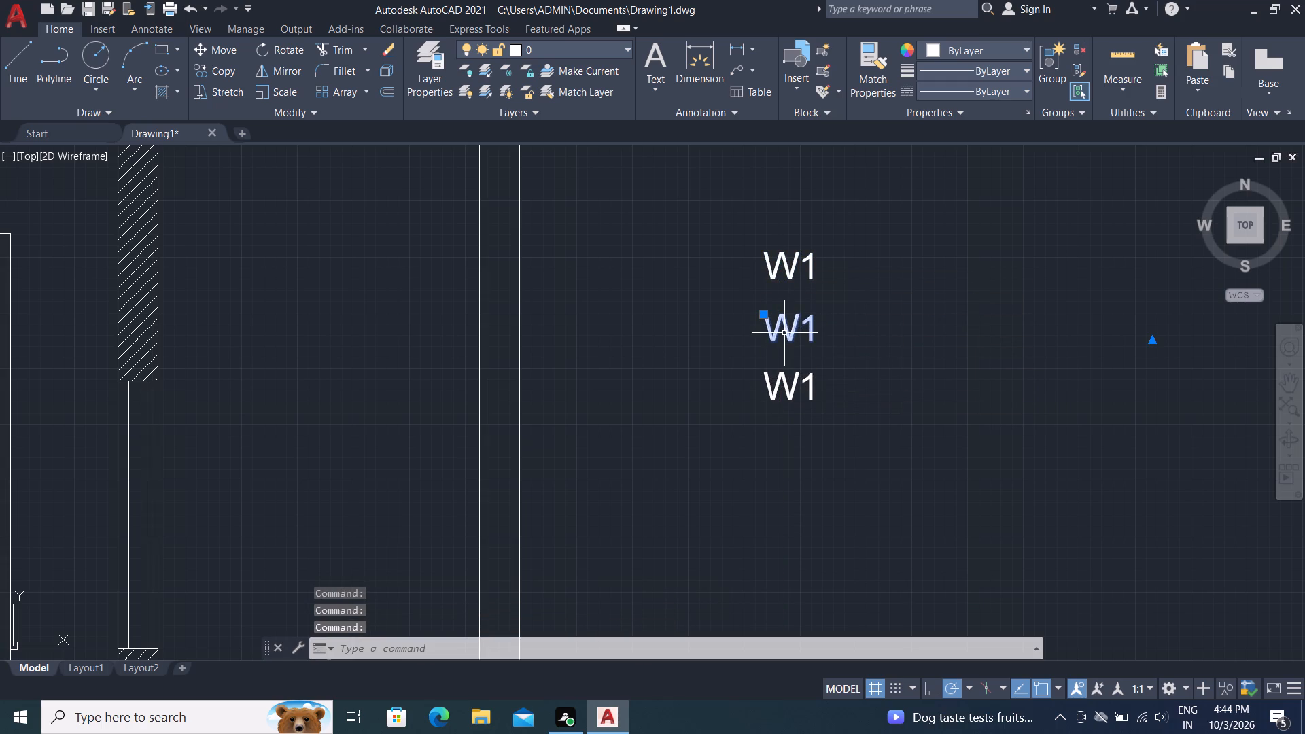
scroll(784, 333, up, 2)
double_click(781, 325)
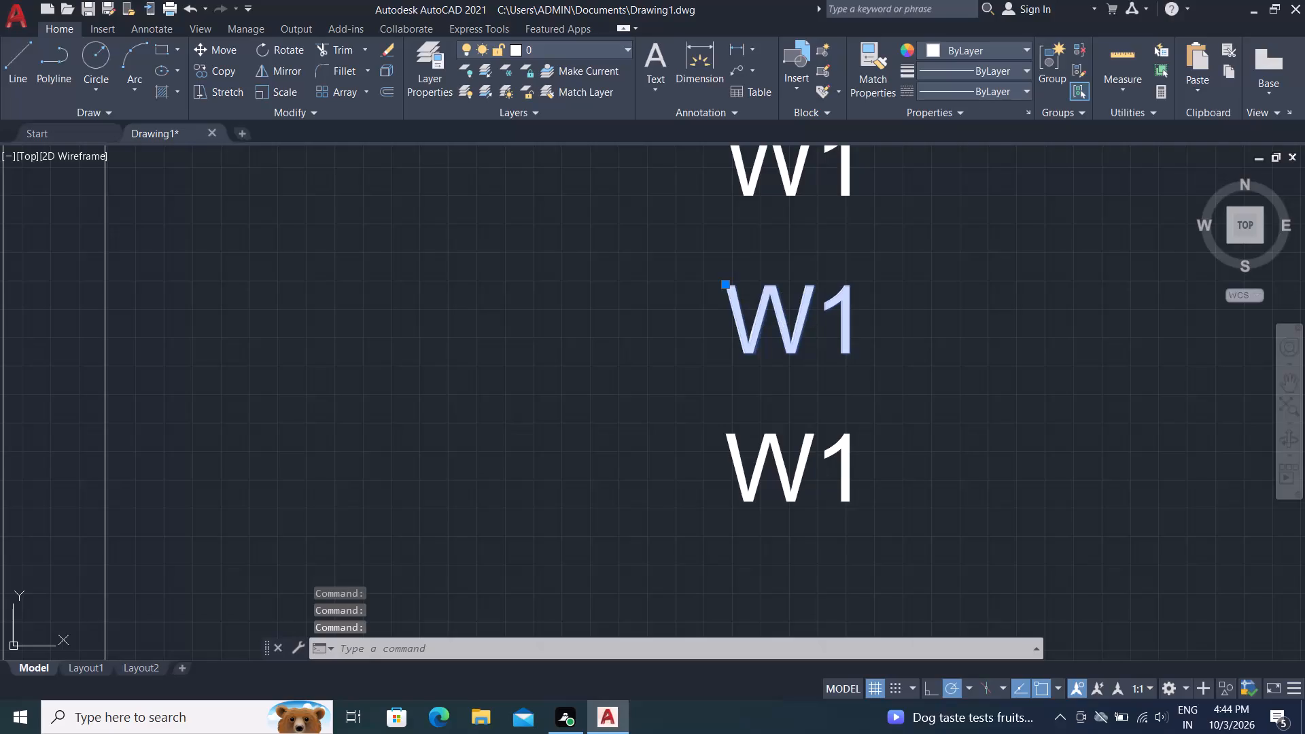
click(896, 303)
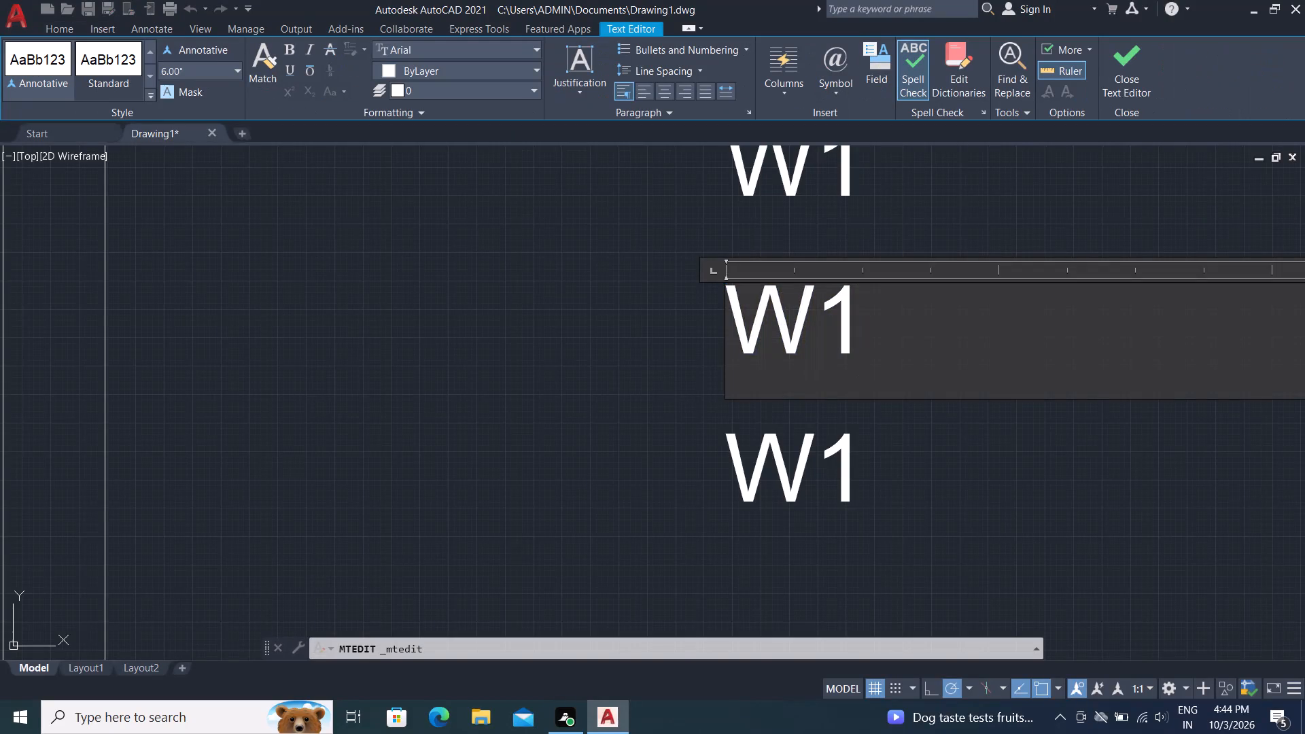
key(BackSpace)
key(2)
click(899, 419)
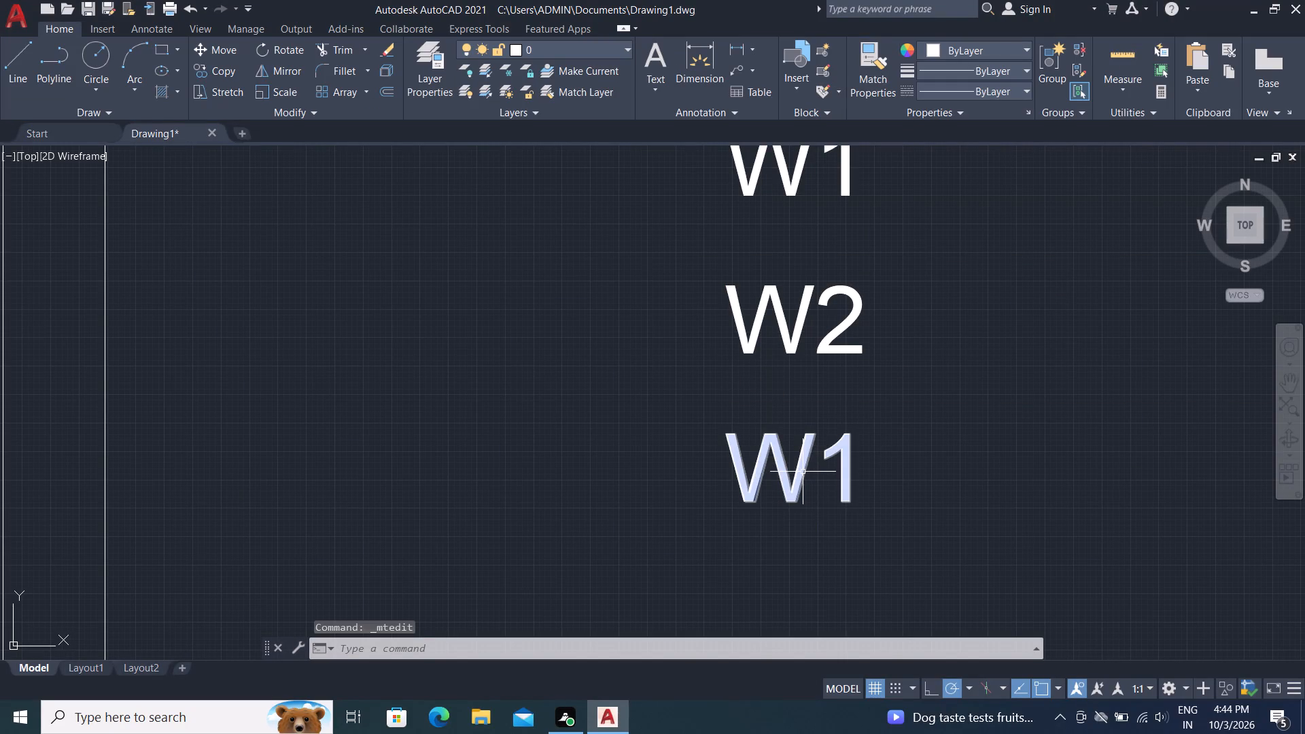
Change the text of the lowest W1 copy to W3.
click(803, 471)
click(798, 473)
double_click(796, 467)
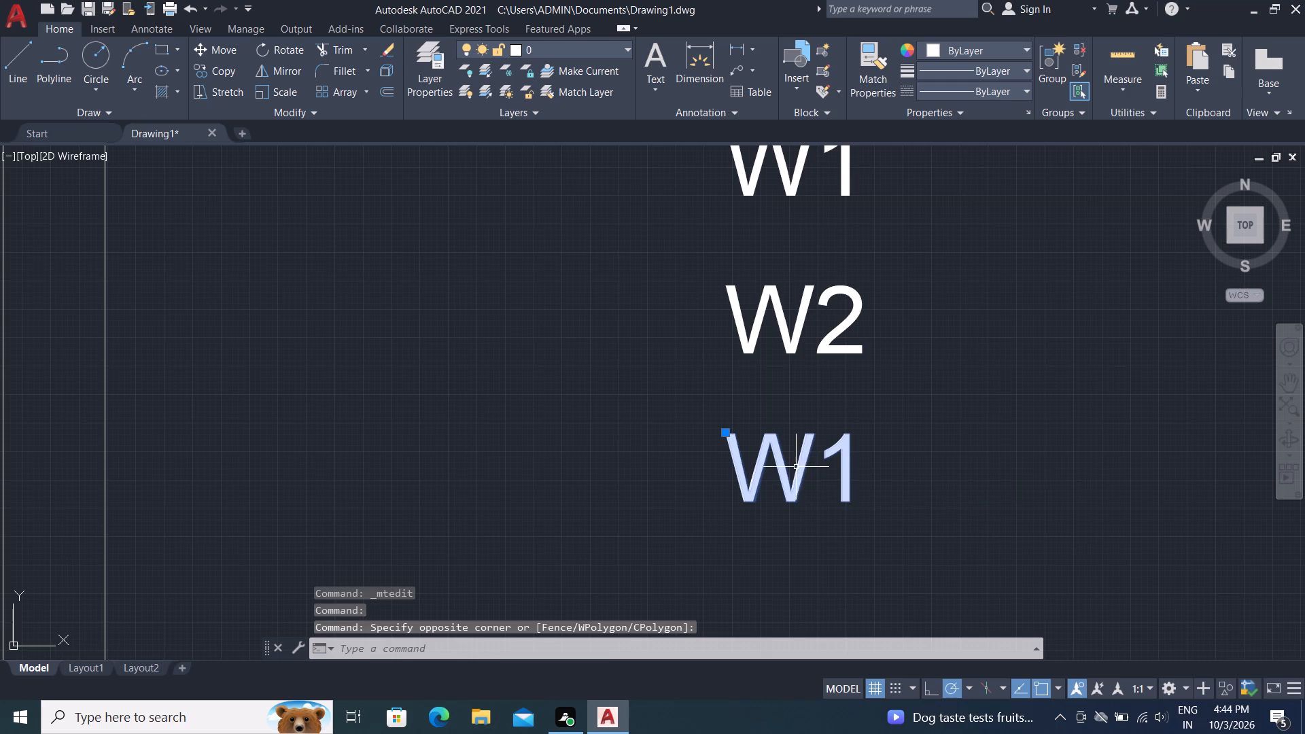
click(866, 449)
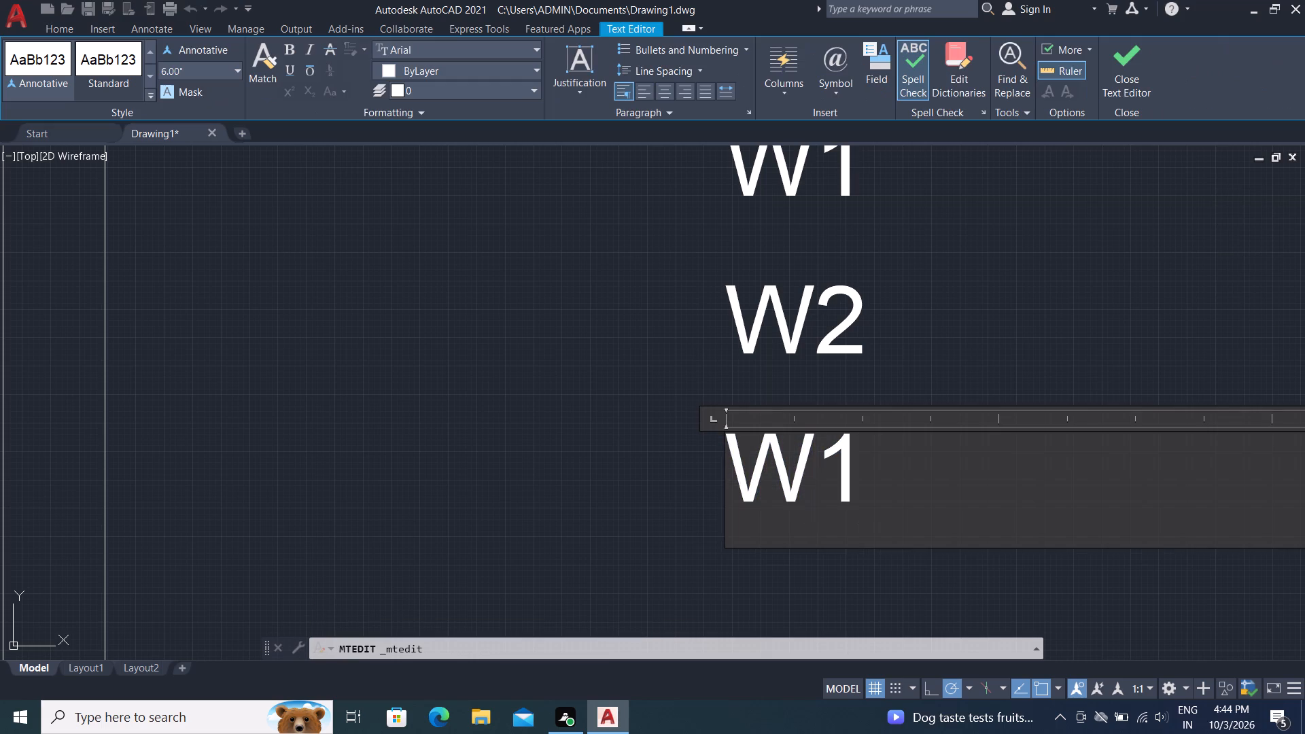
key(BackSpace)
key(3)
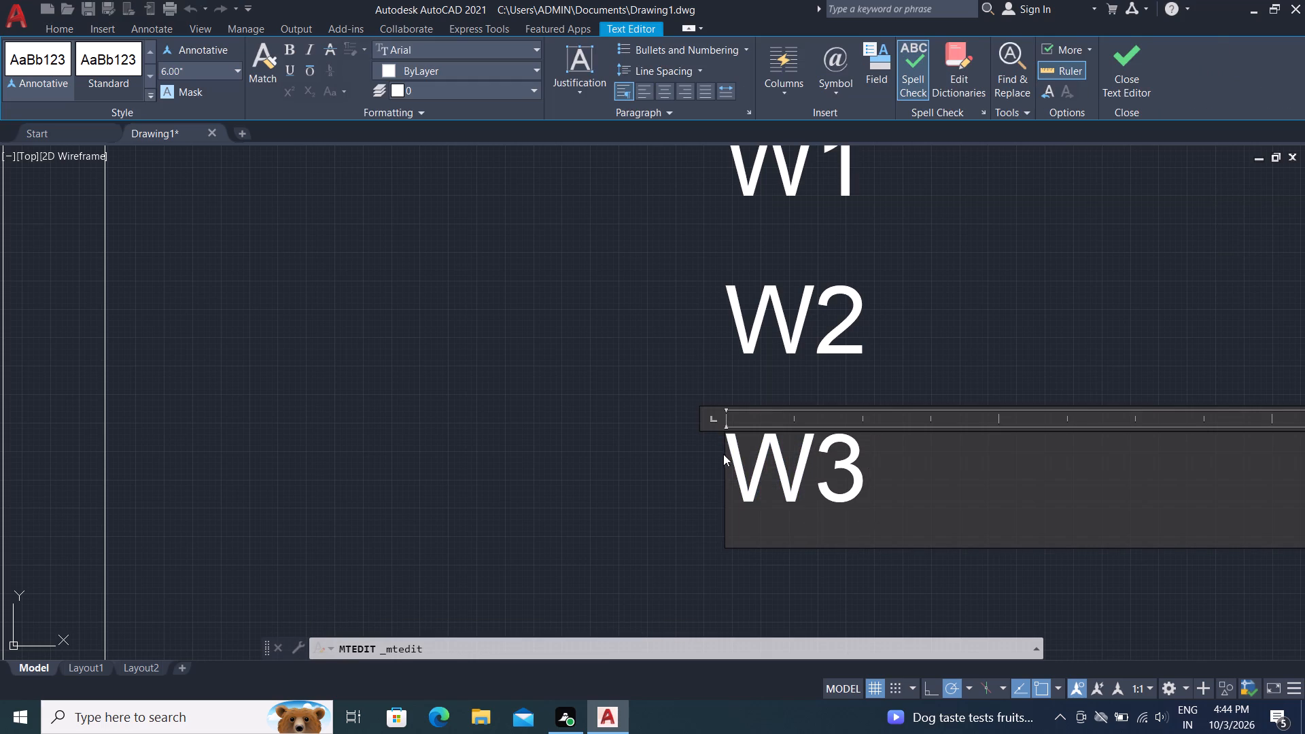
click(686, 491)
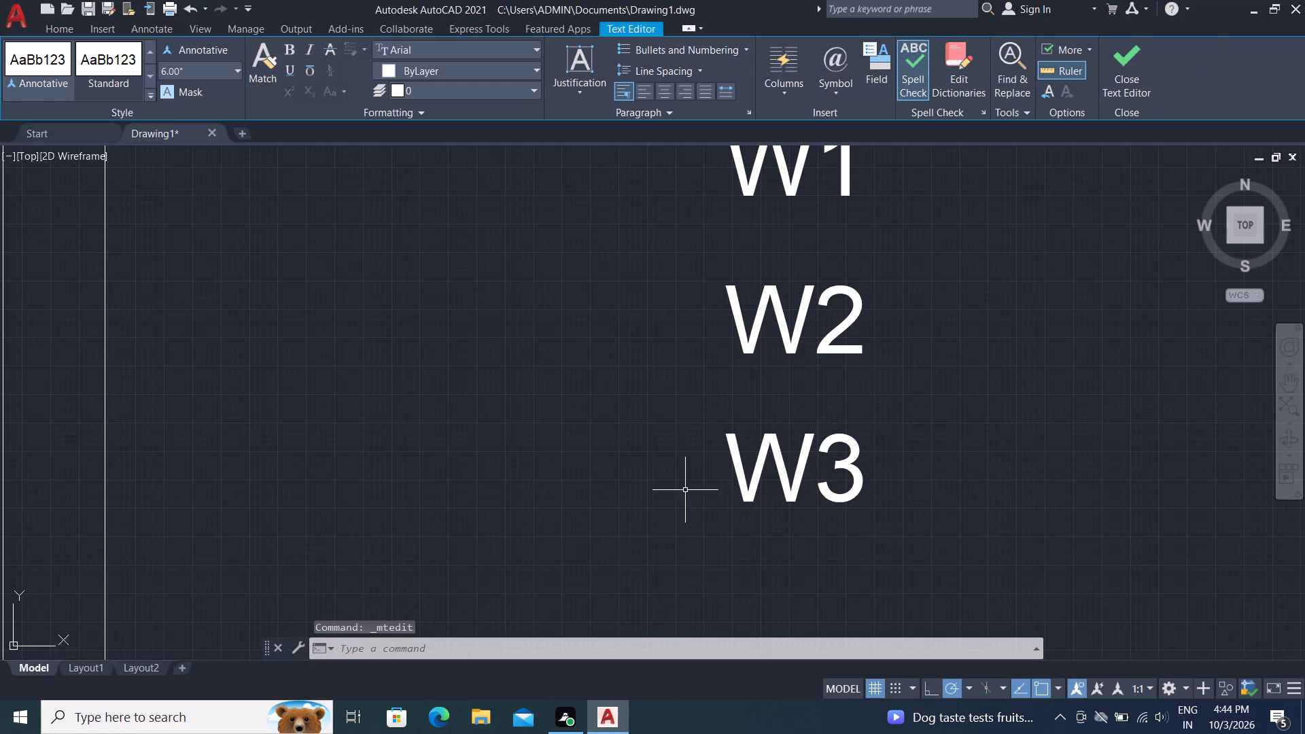
Copy the W3 label to a spot beside the W1 label, starting a second column to the east.
text(CO)
key(space)
click(771, 445)
right_click(771, 445)
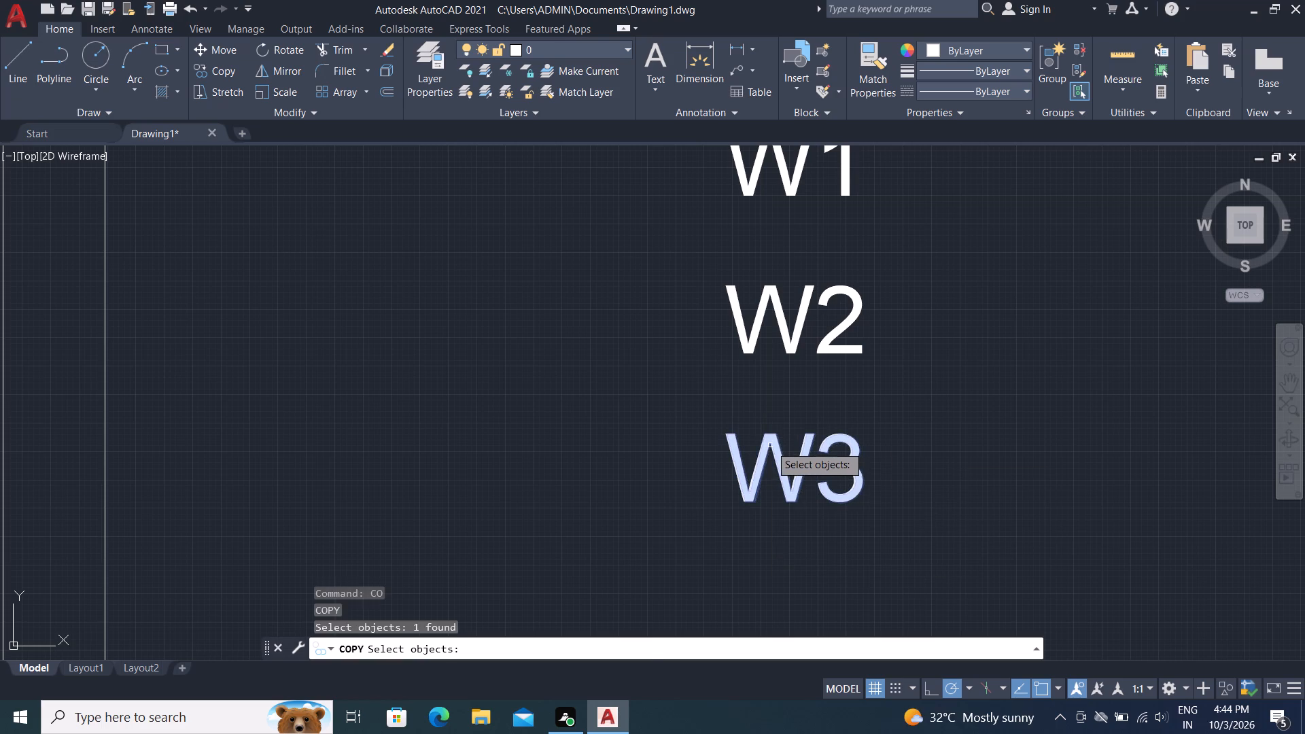
click(770, 445)
middle_drag(854, 358, 612, 400)
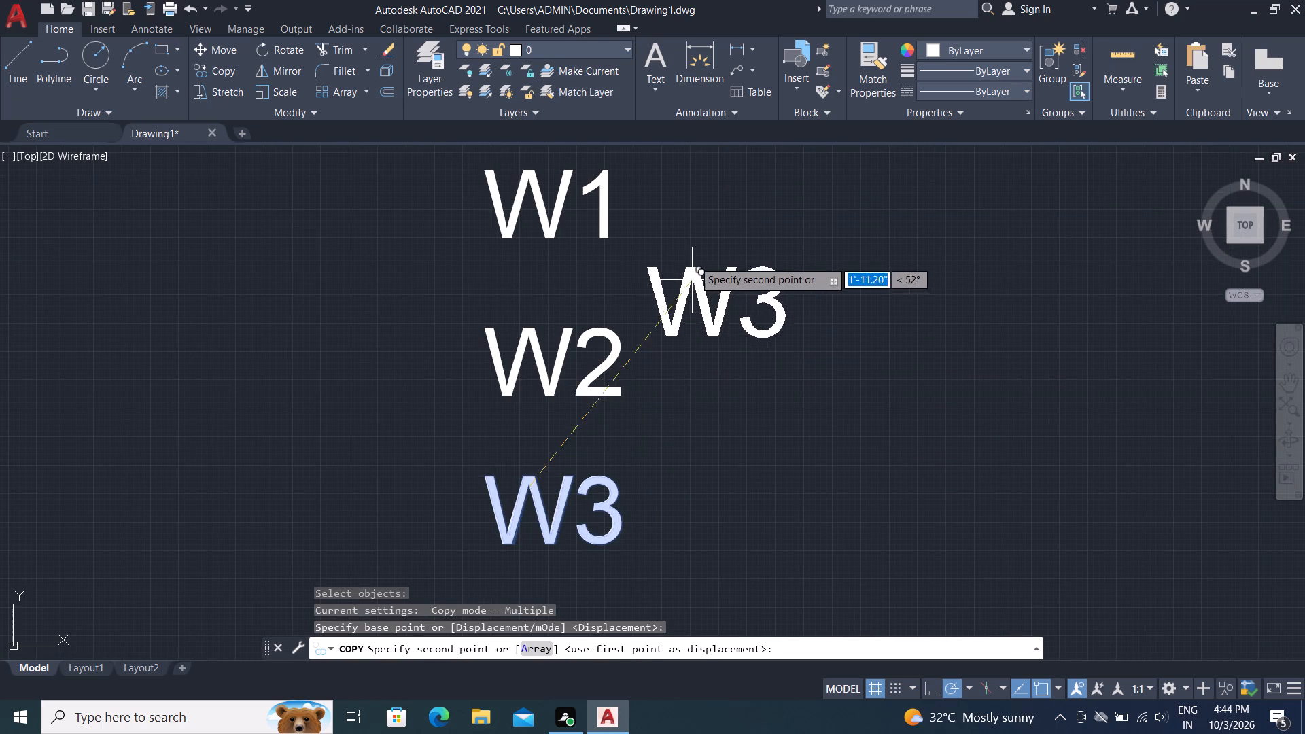
click(732, 187)
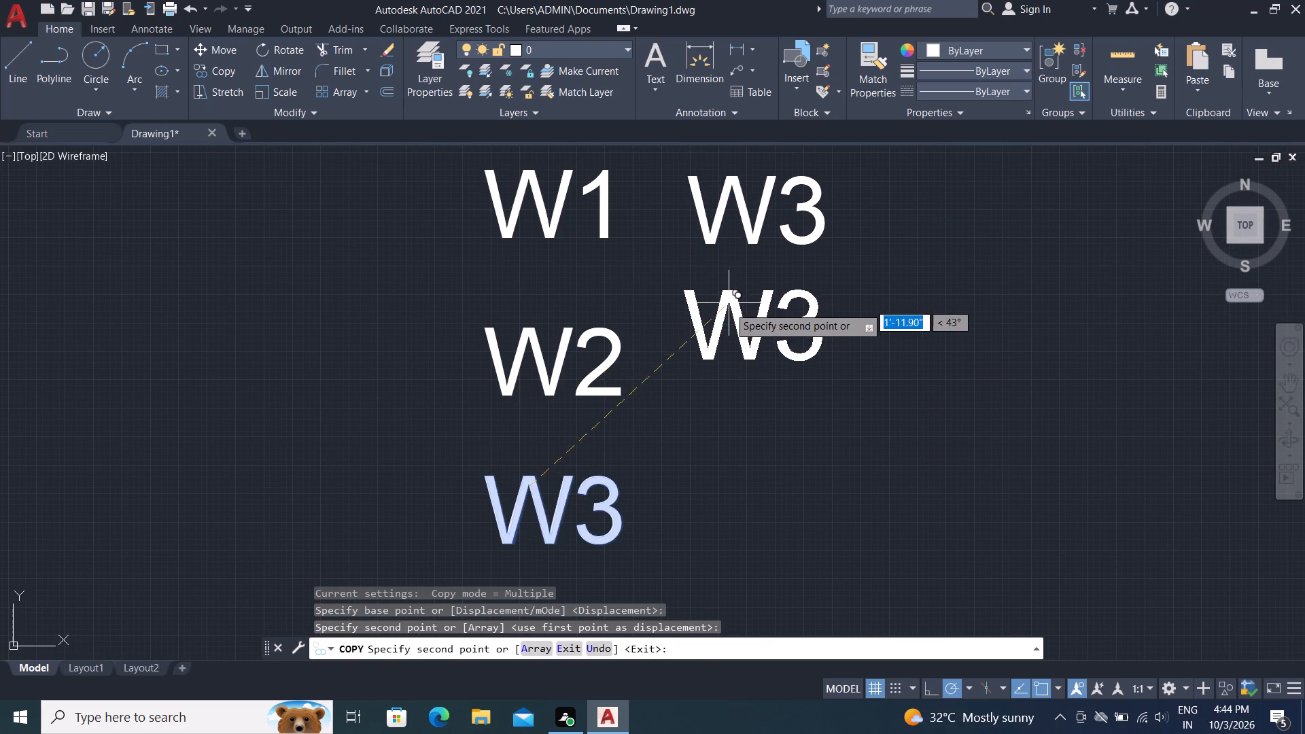
key(Escape)
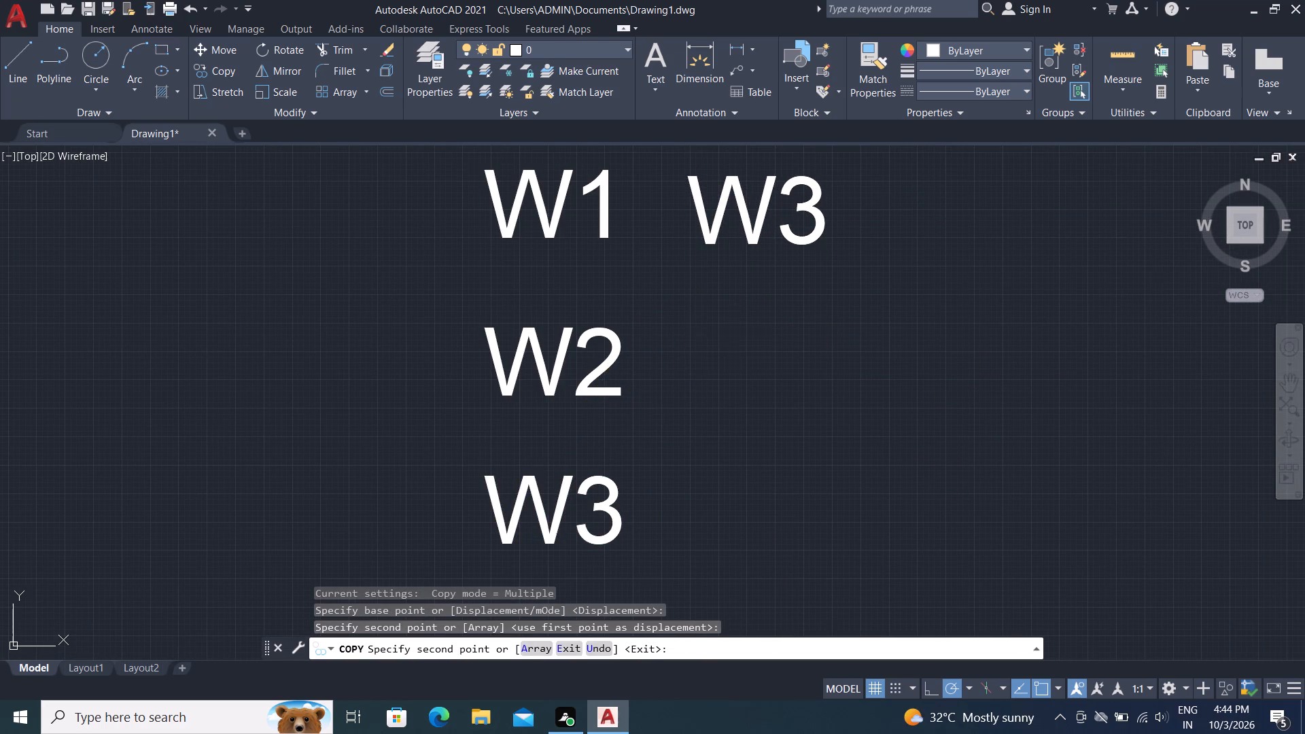
Copy the W2 label straight across into the second column, below the W3 copy.
key(c)
key(o)
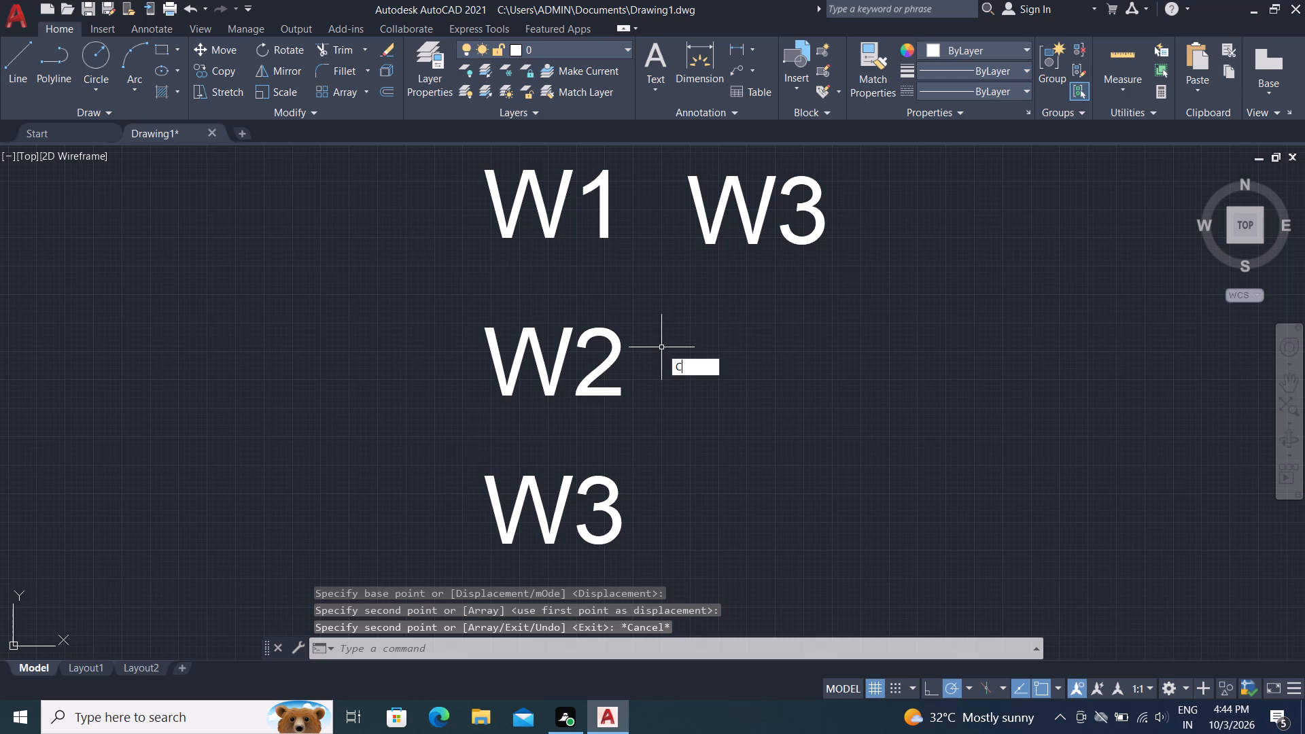
key(space)
click(608, 362)
right_click(608, 362)
click(607, 361)
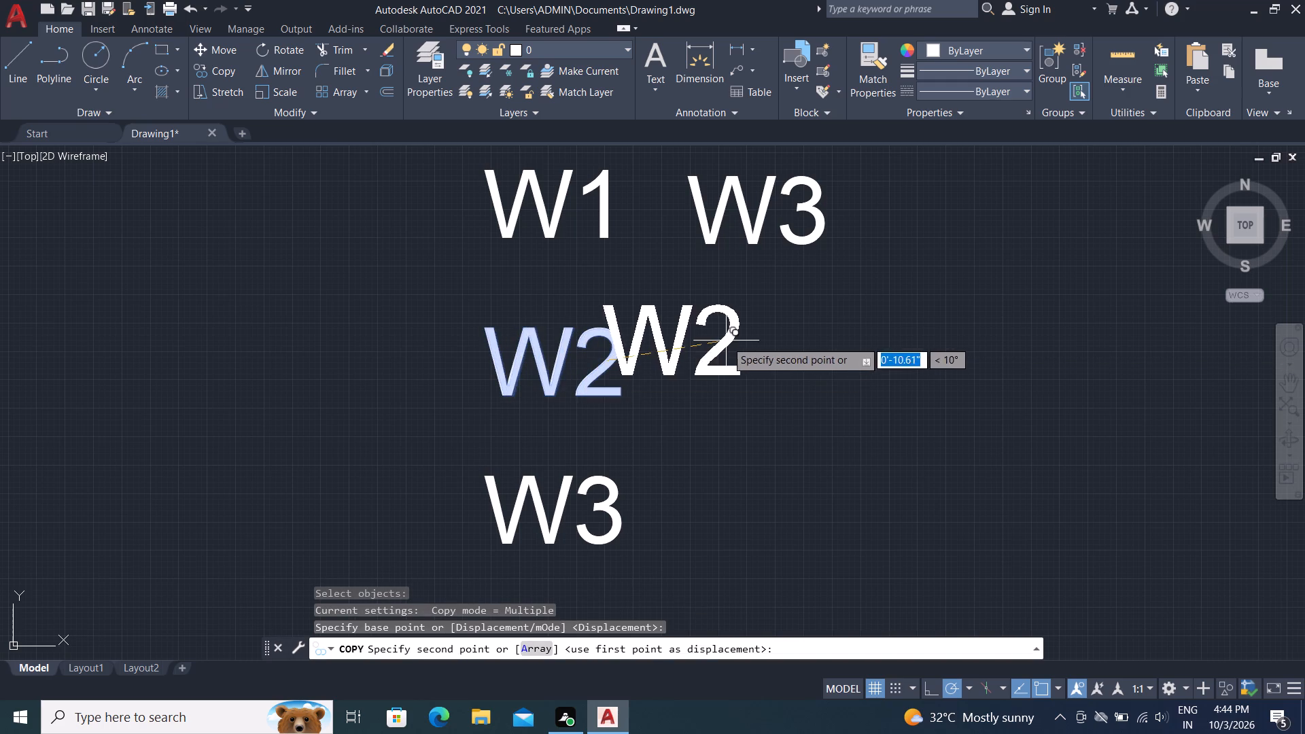
click(816, 348)
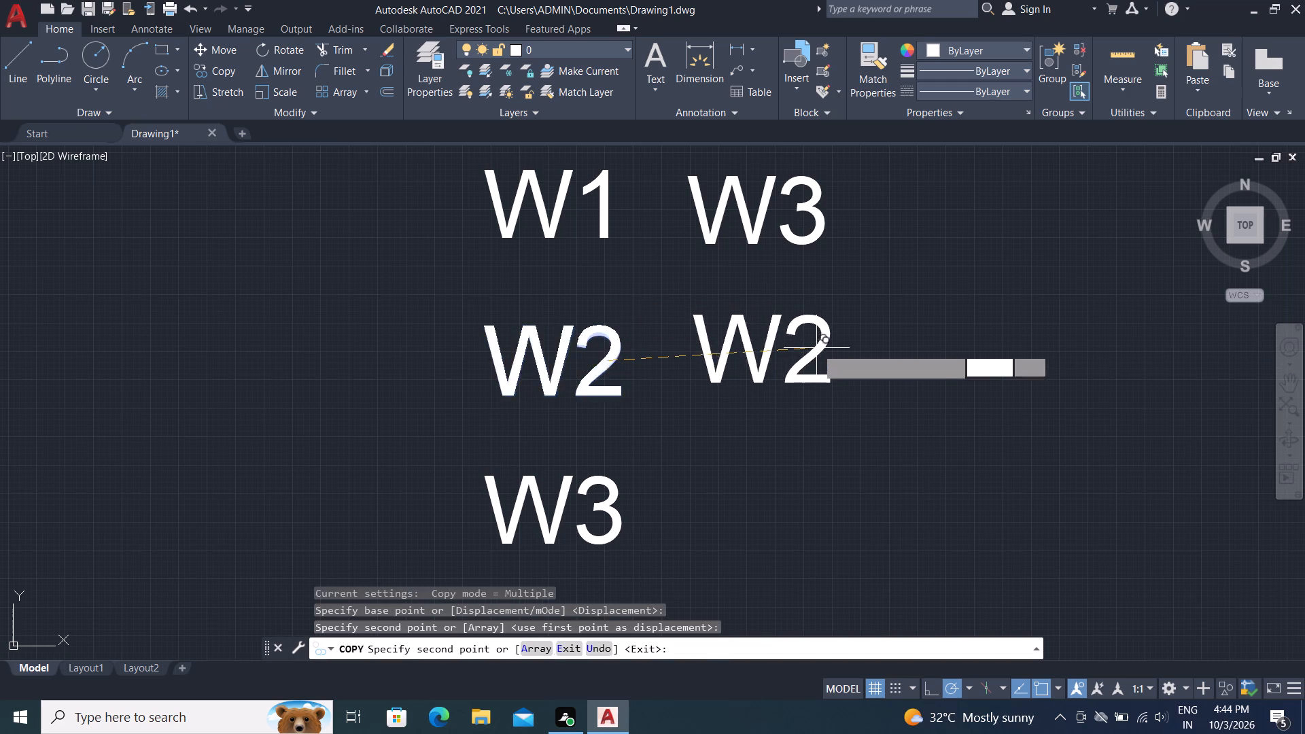
key(Escape)
Copy the W1 label to the bottom of the second column, beside the original W3 label.
key(b)
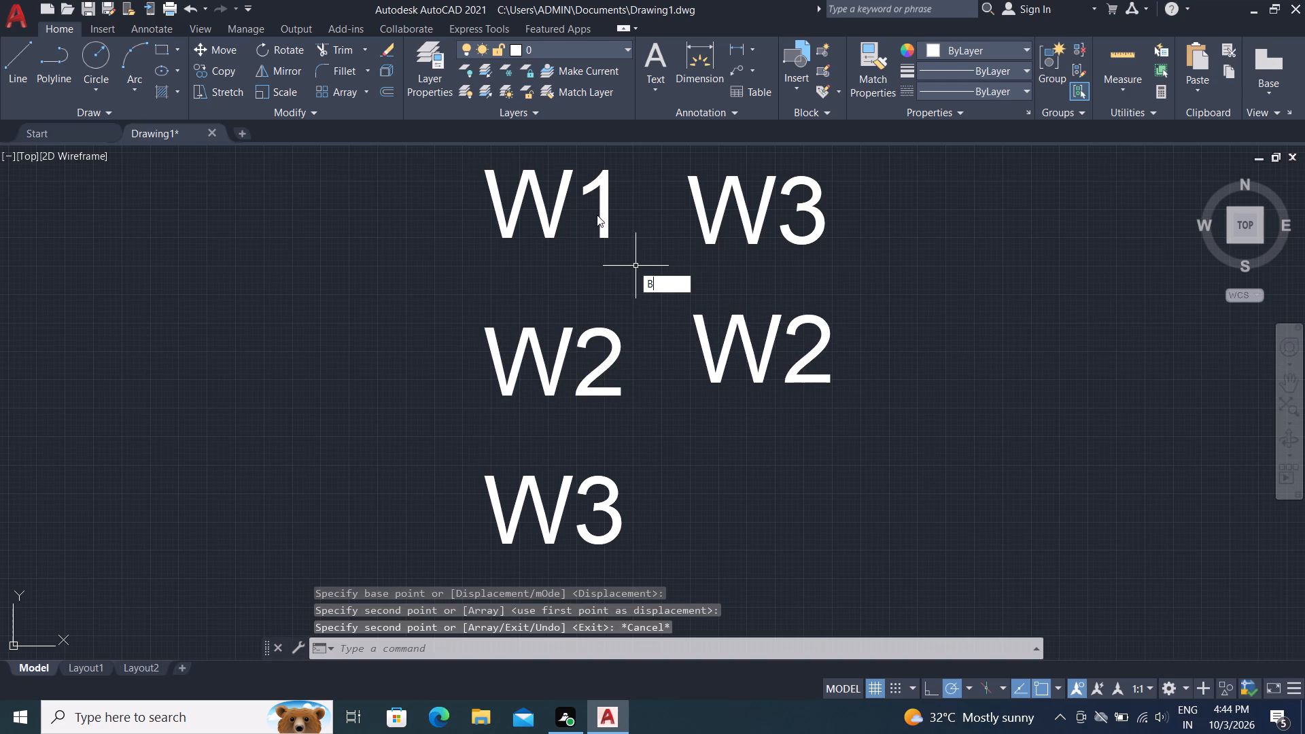
key(Escape)
key(space)
click(609, 222)
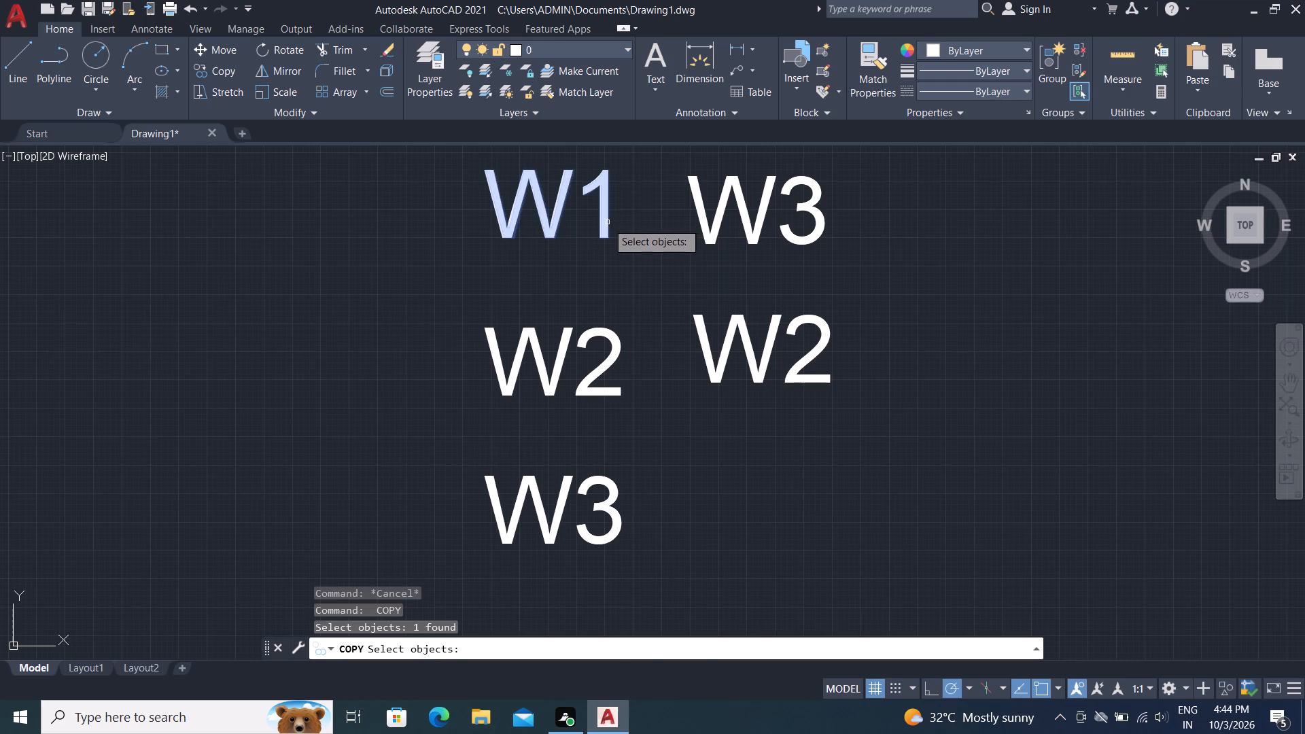
right_click(607, 222)
click(607, 222)
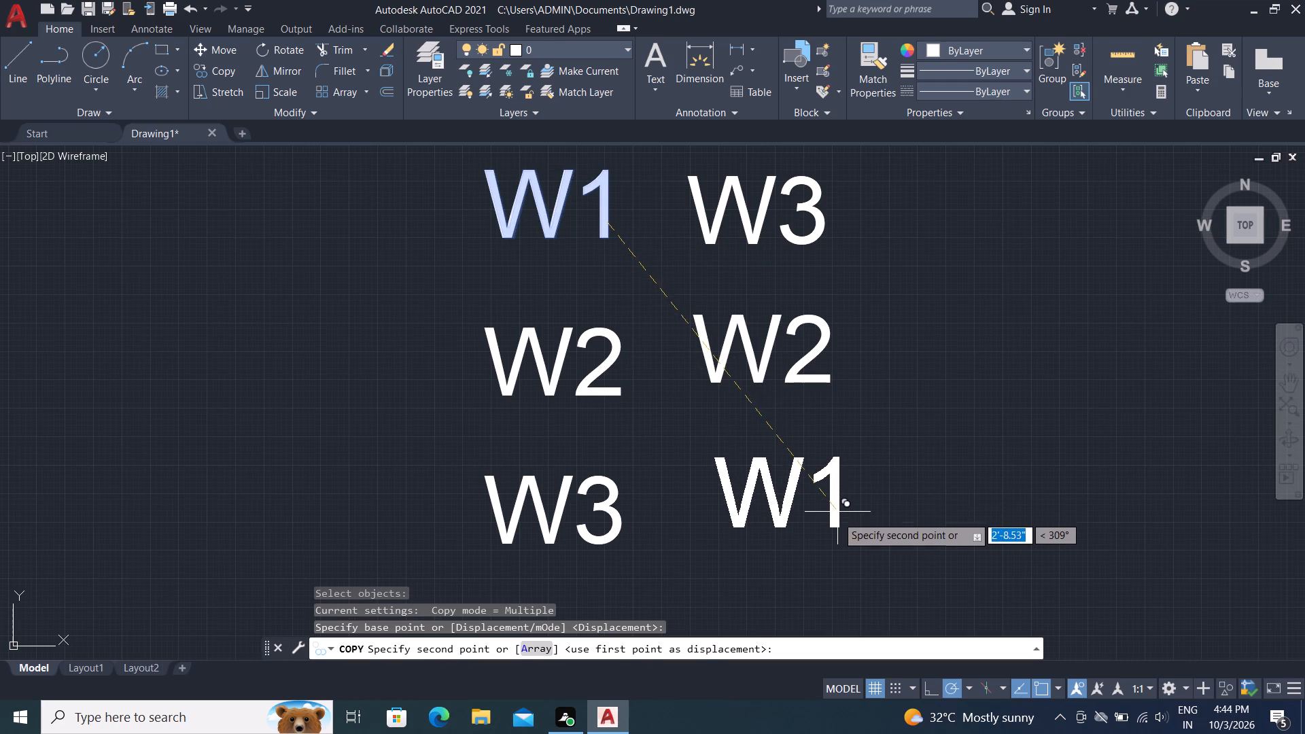
click(823, 522)
key(Escape)
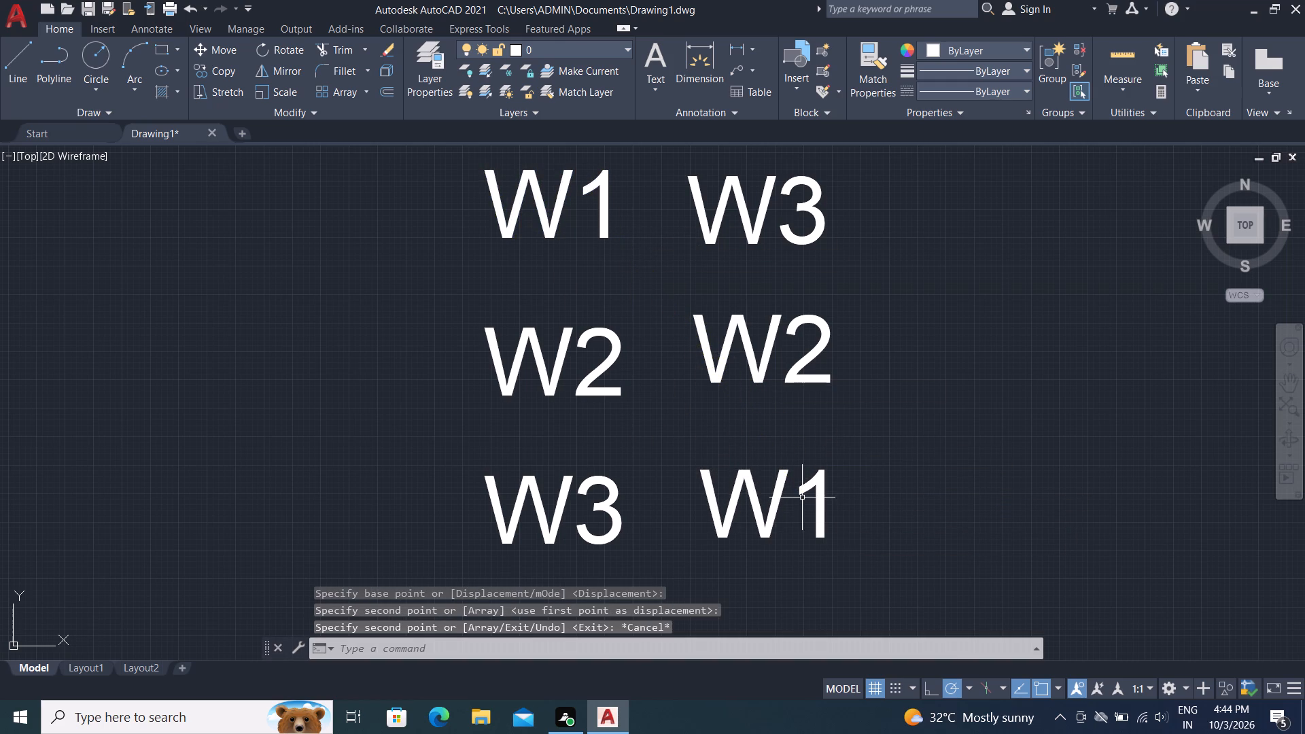
Change the text of the W1 copy at the bottom of the second column to D1.
double_click(780, 491)
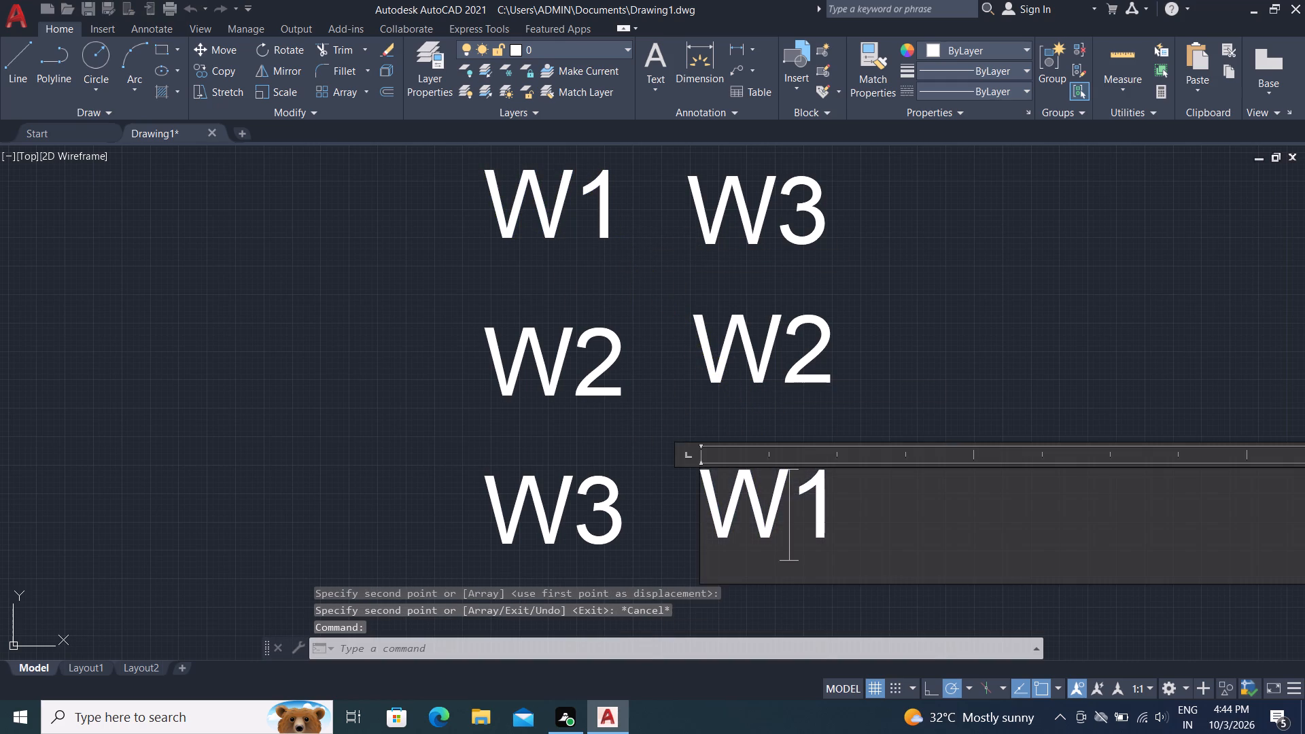
key(BackSpace)
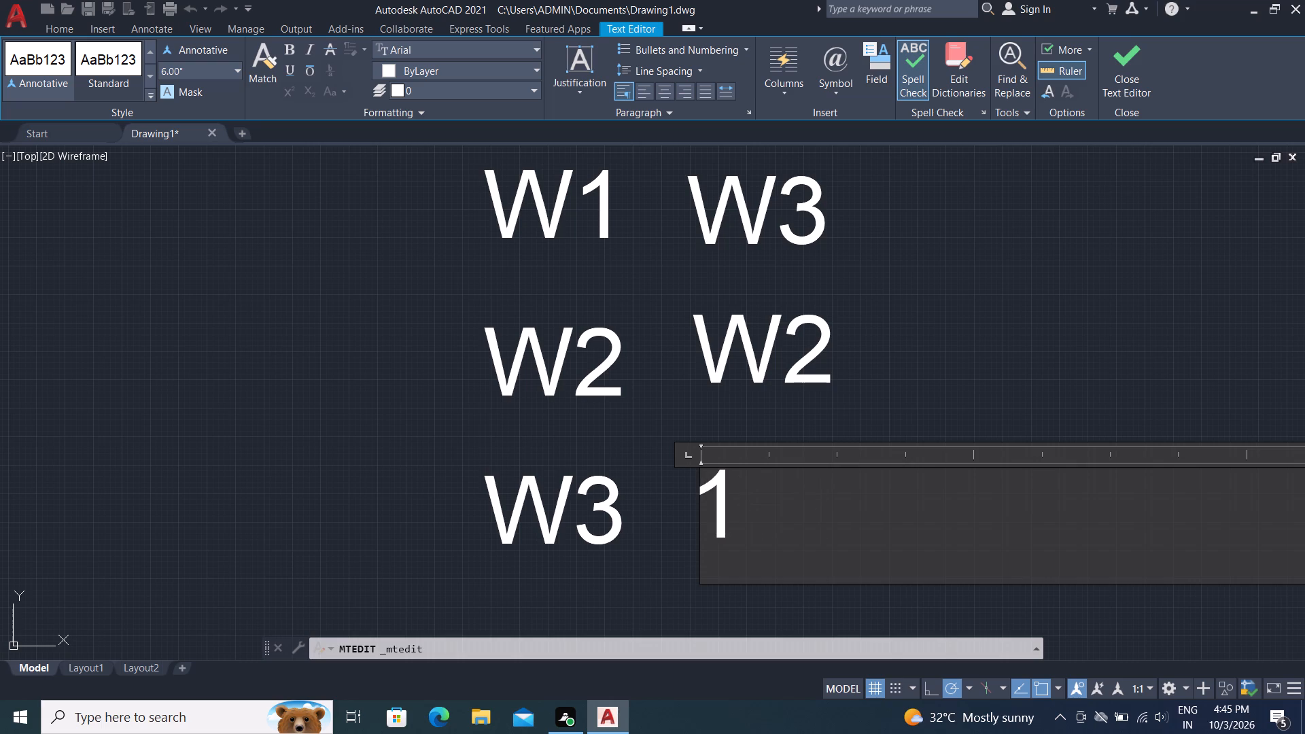
key(d)
click(765, 334)
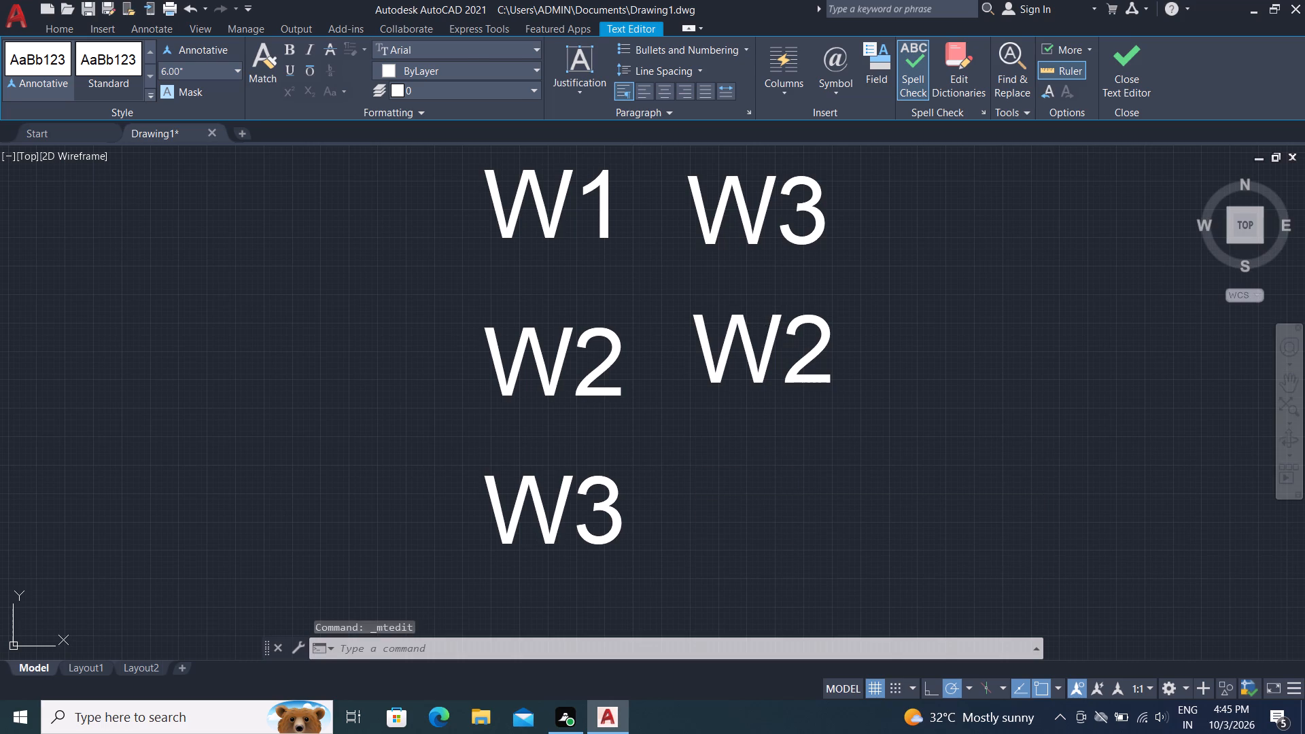
Change the text of the W2 copy in the middle of the second column to D2.
double_click(765, 334)
click(784, 340)
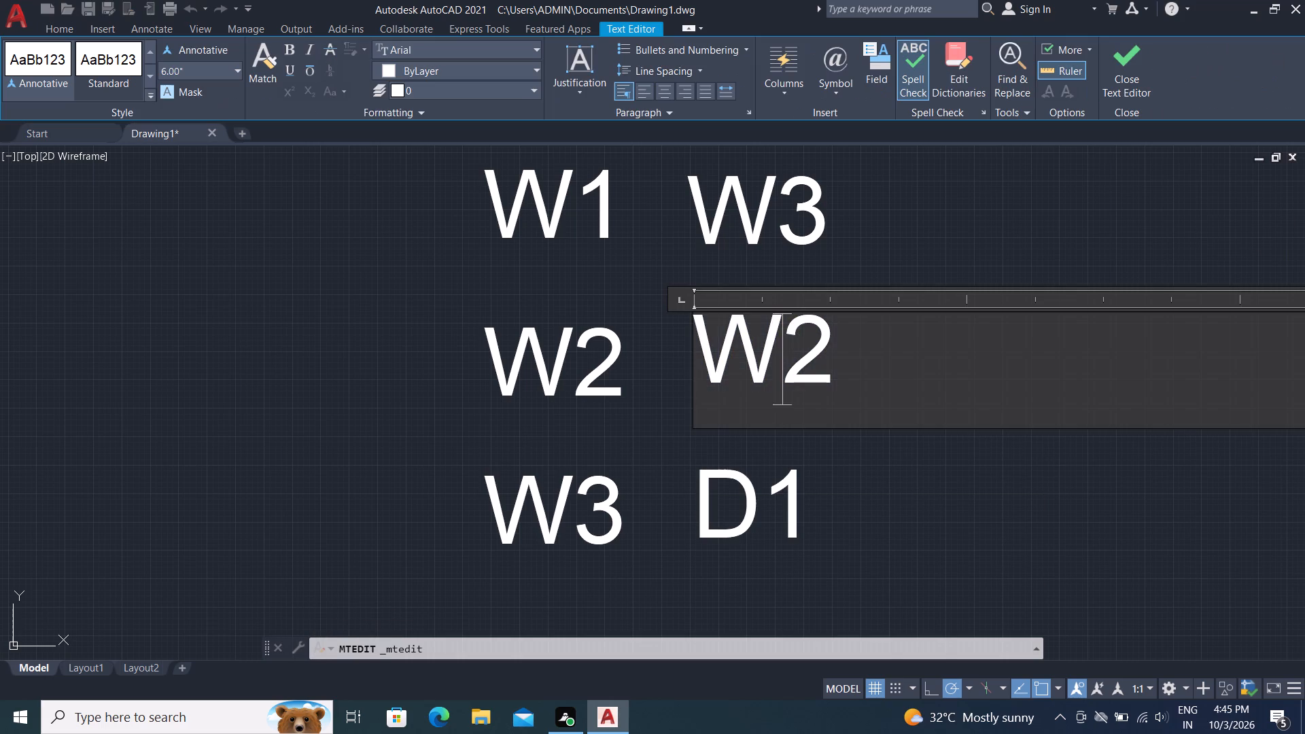
key(BackSpace)
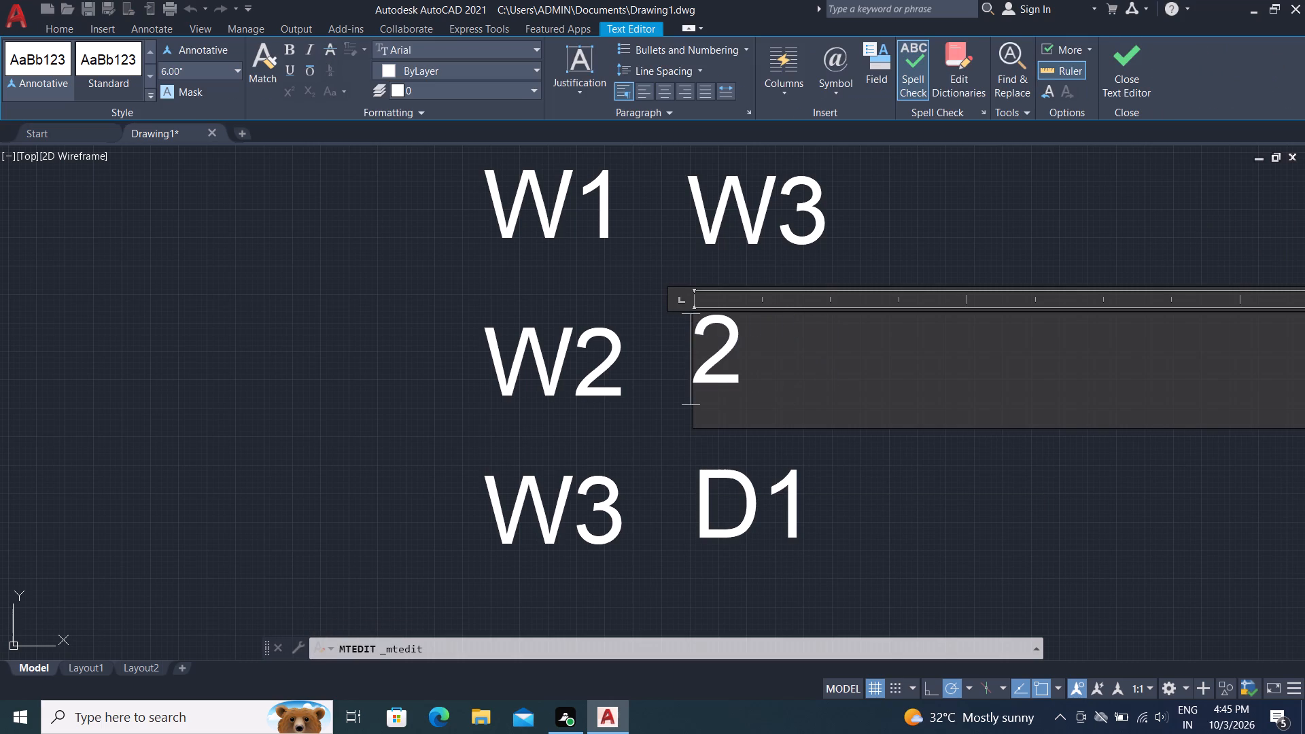
key(d)
click(583, 266)
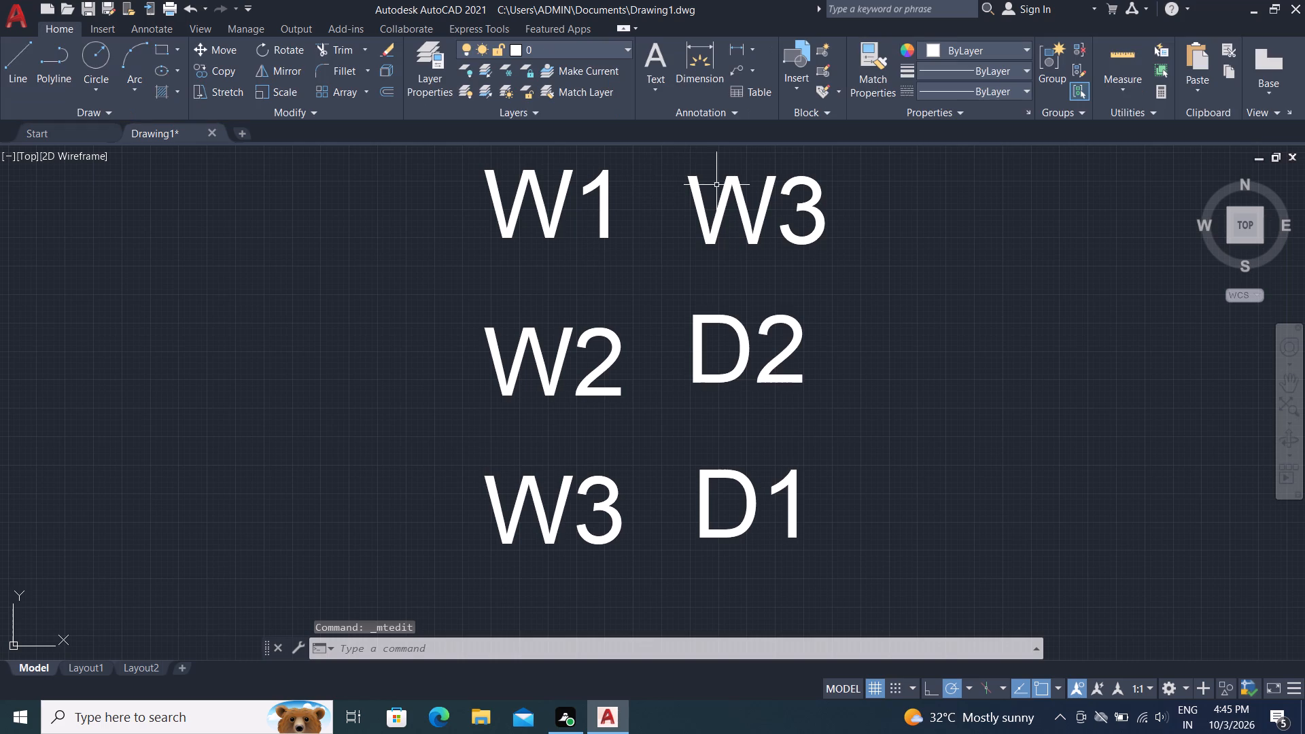
Change the text of the W3 copy at the top of the second column to D3.
double_click(735, 181)
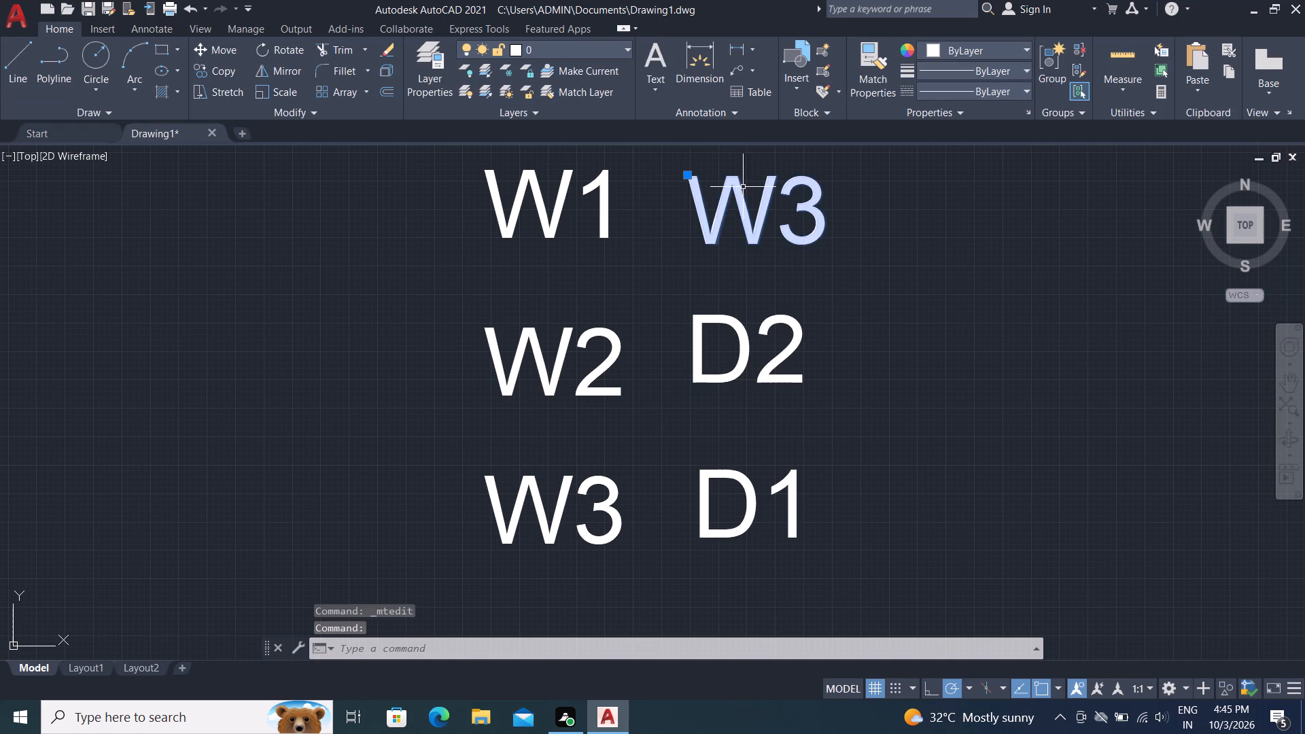
double_click(731, 204)
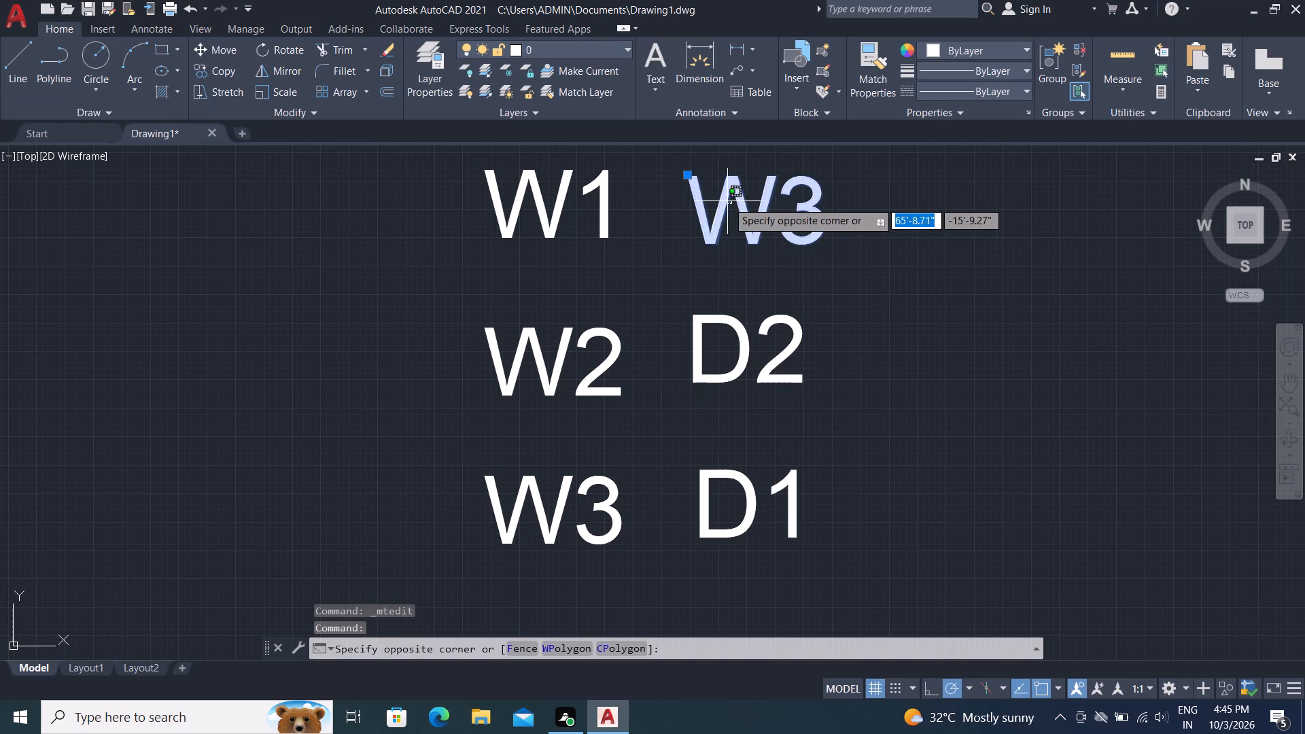
double_click(714, 193)
double_click(727, 198)
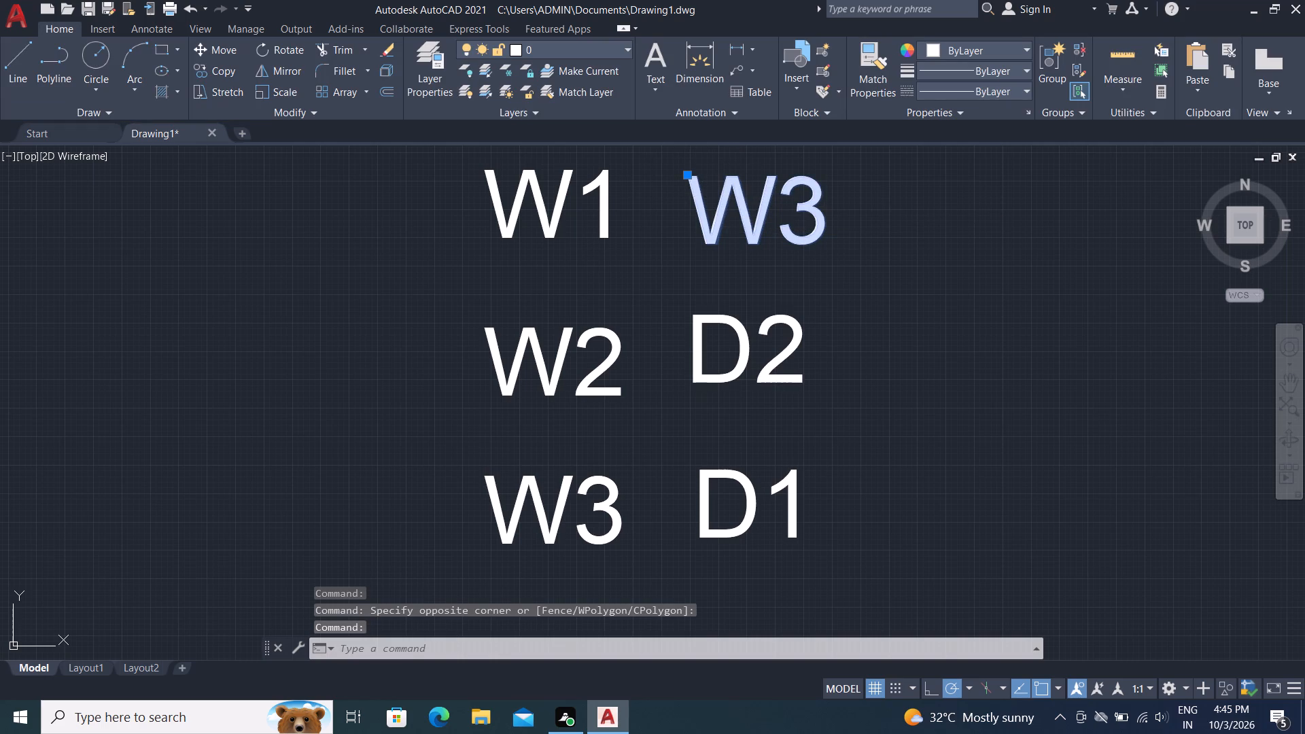
click(784, 209)
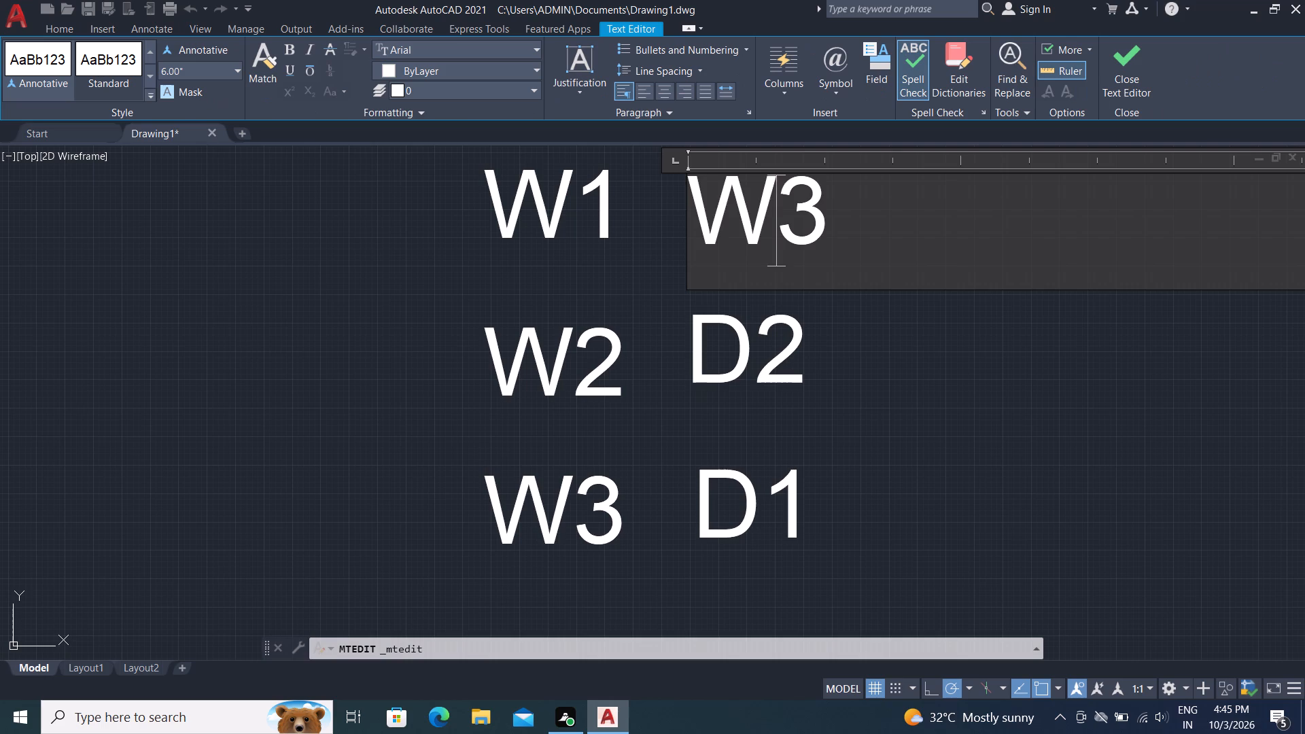
key(BackSpace)
key(2)
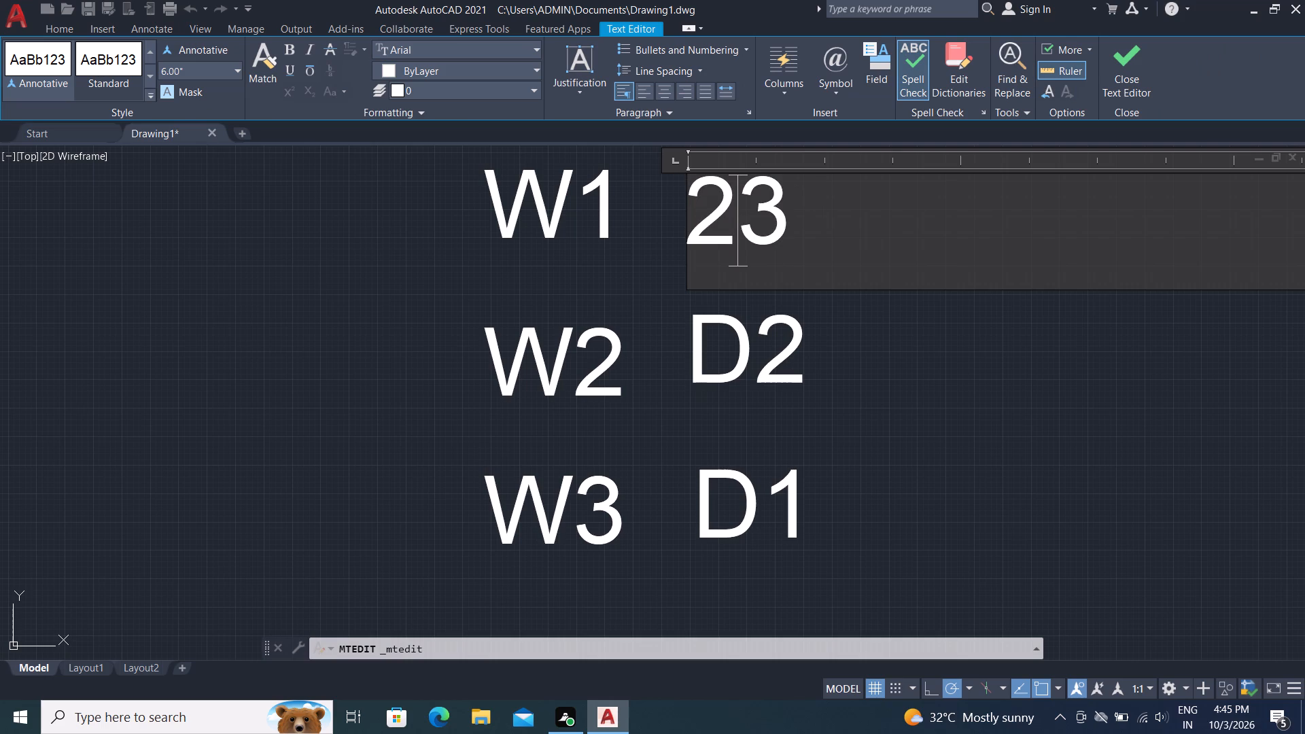
key(BackSpace)
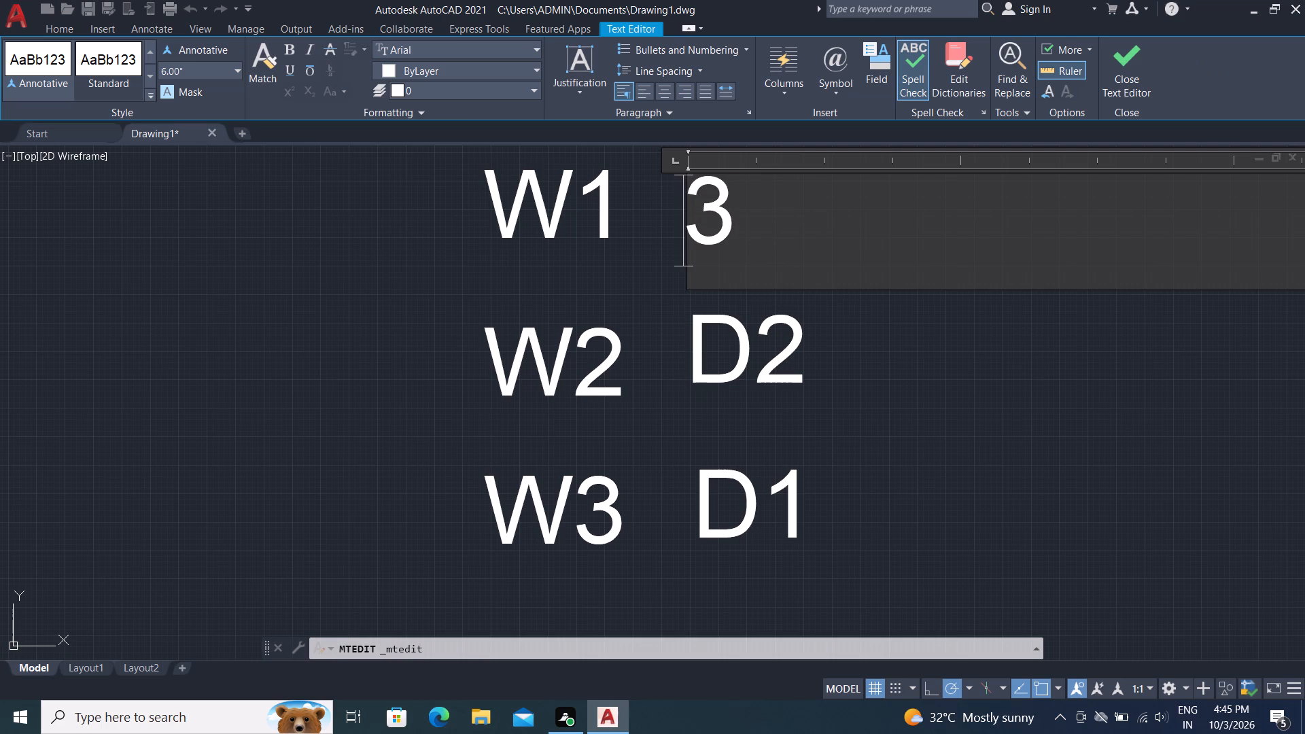
key(d)
click(687, 288)
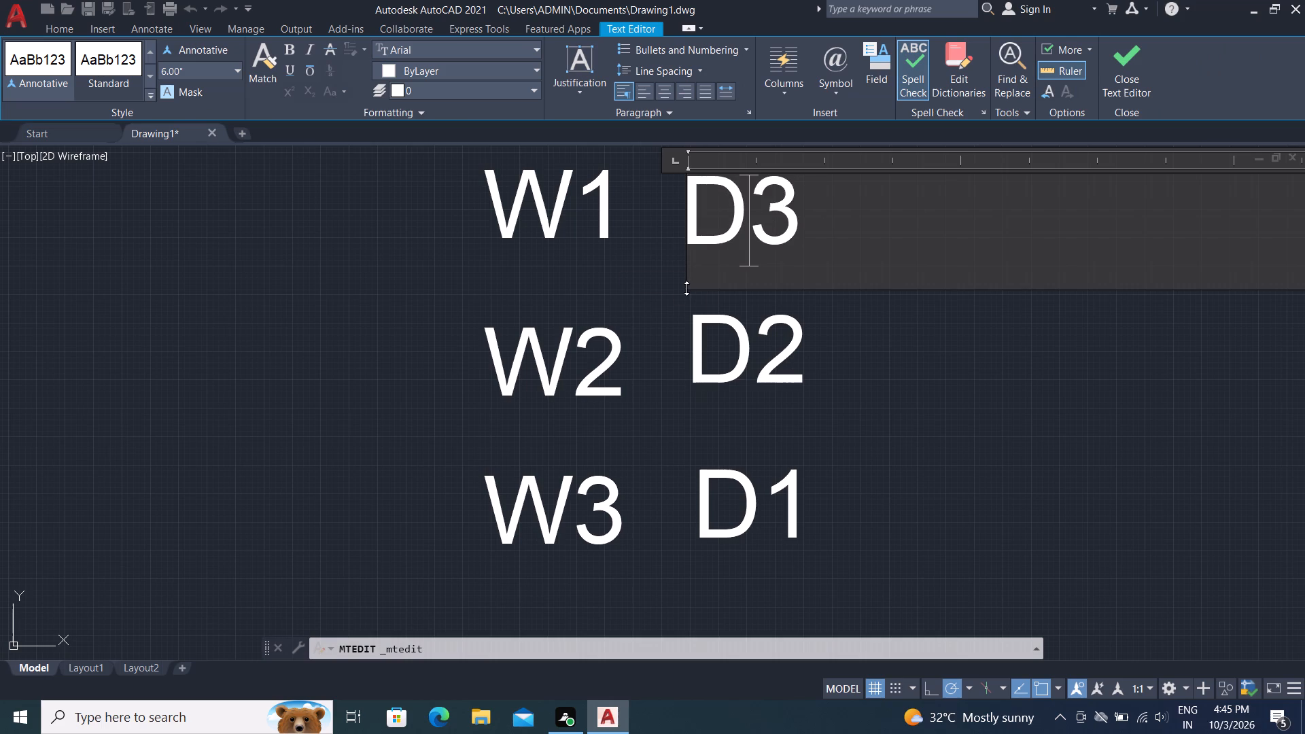
click(666, 283)
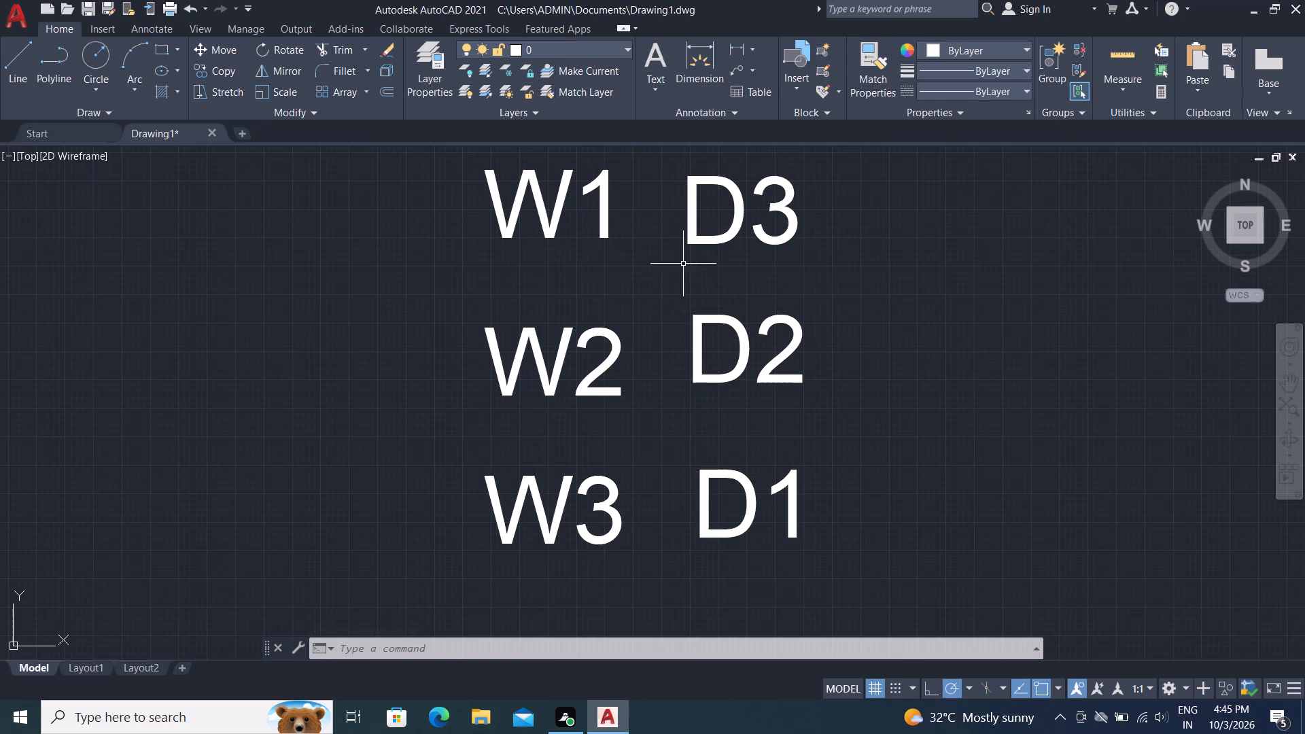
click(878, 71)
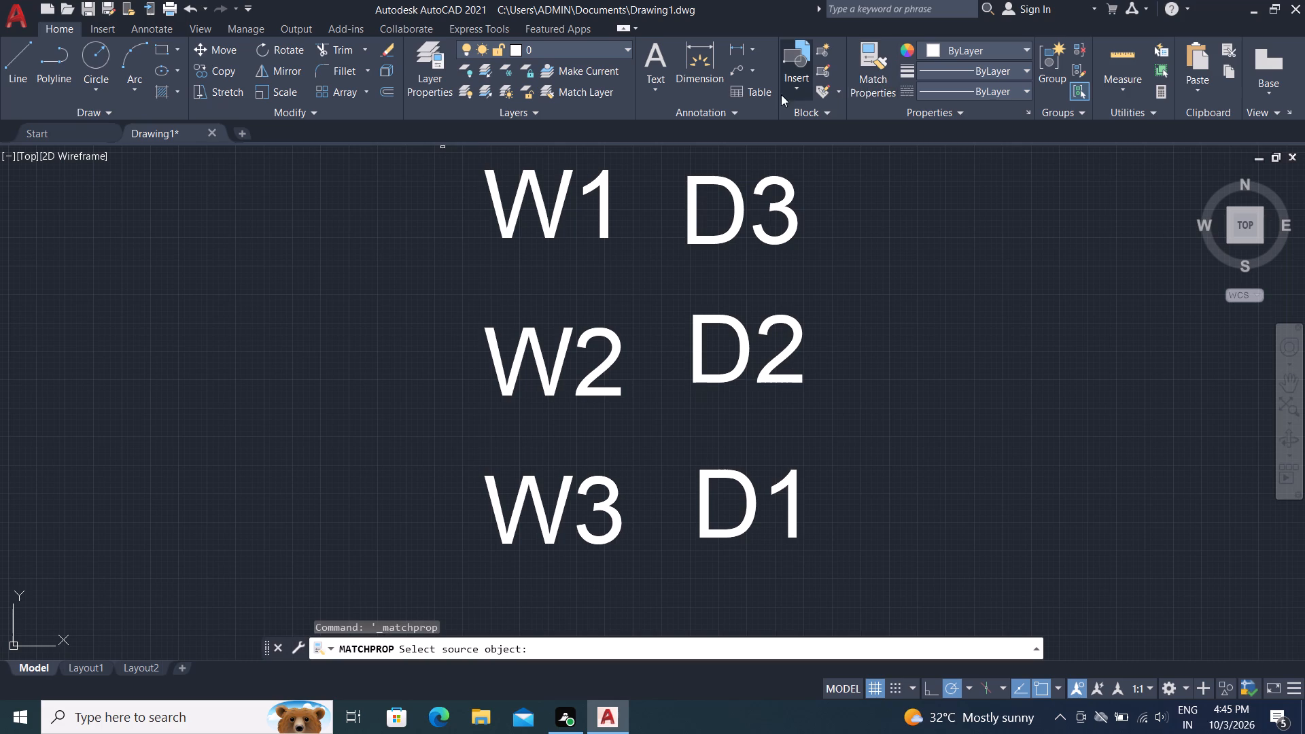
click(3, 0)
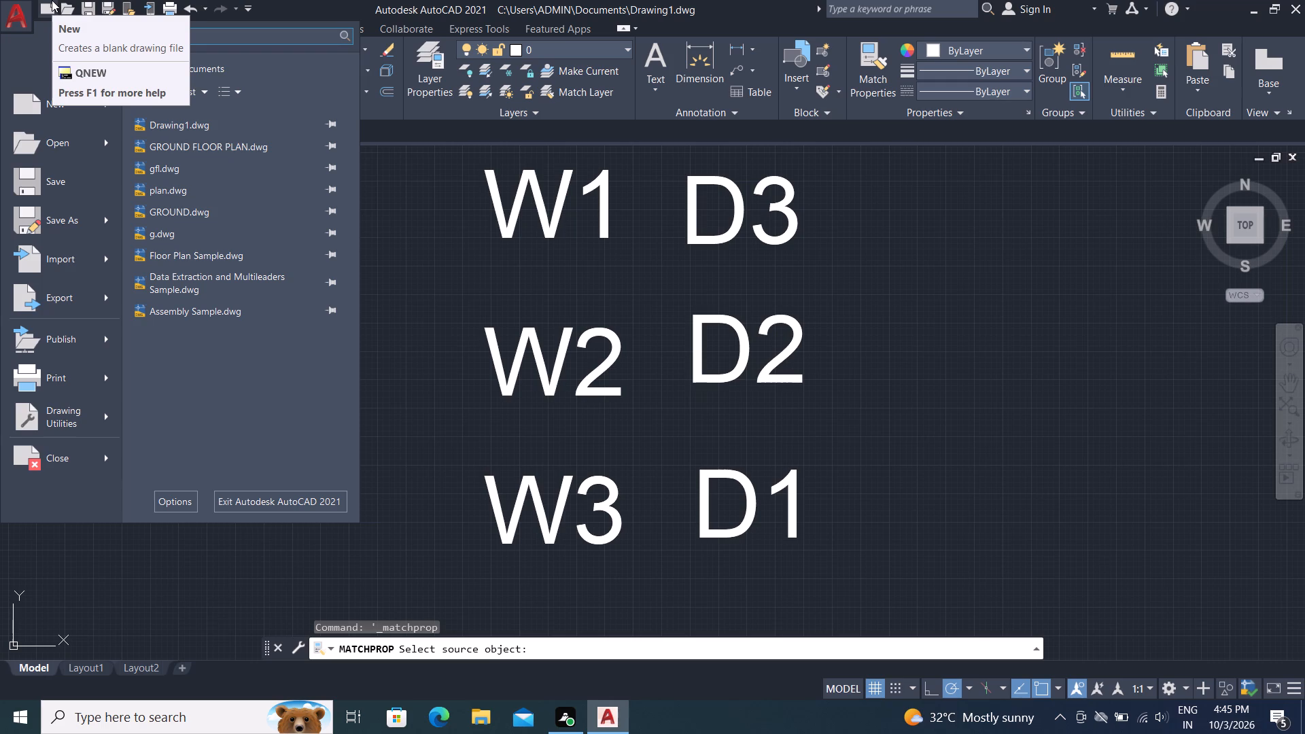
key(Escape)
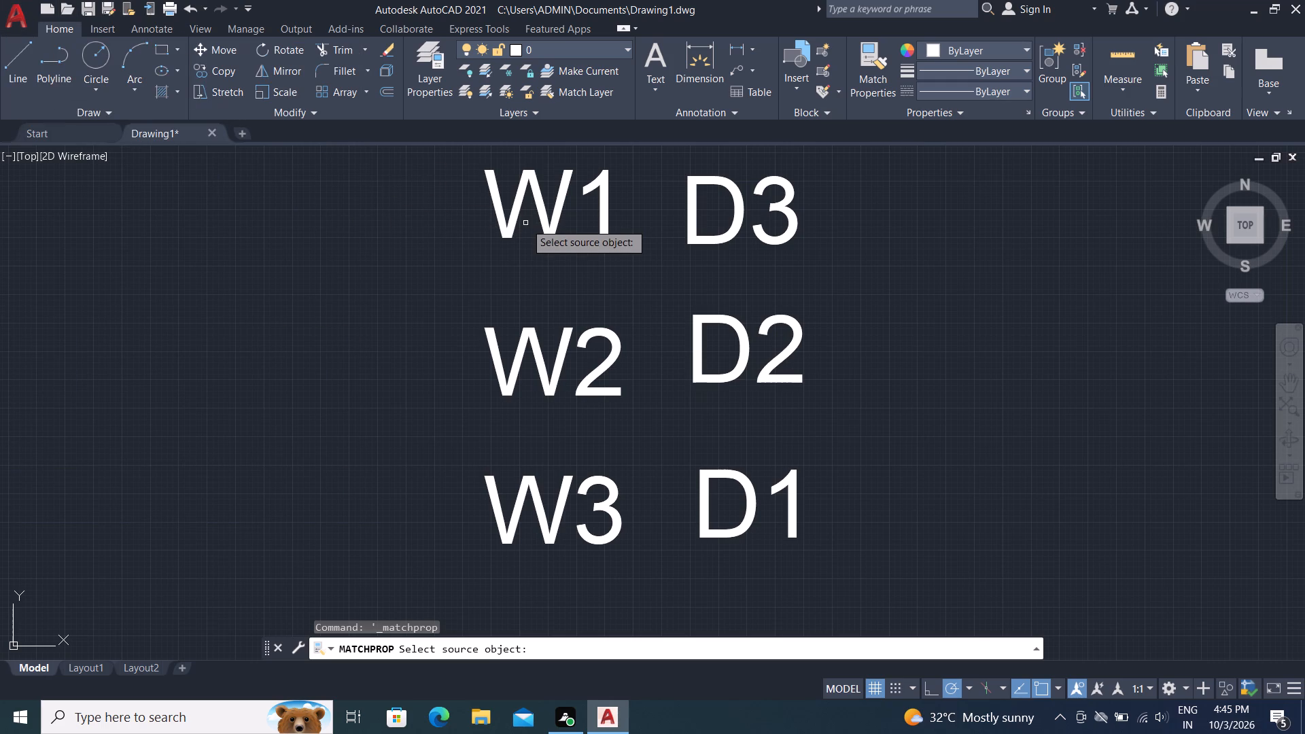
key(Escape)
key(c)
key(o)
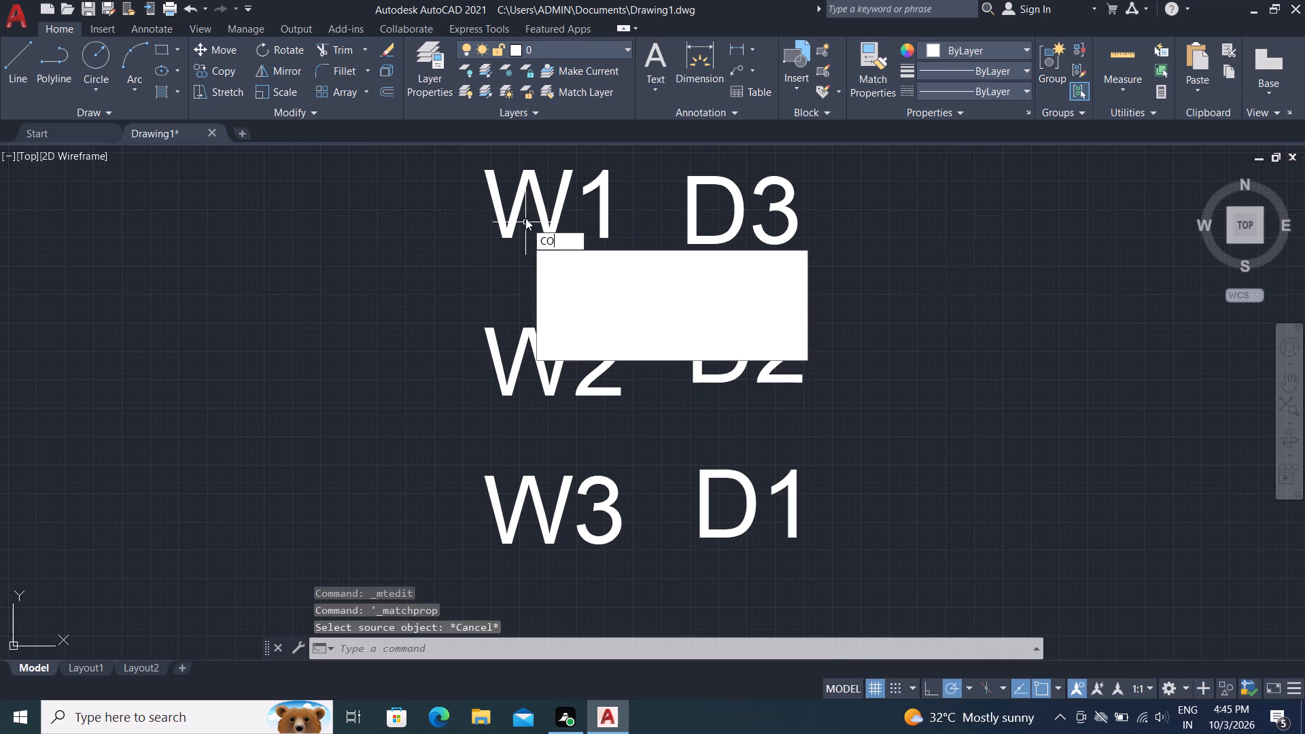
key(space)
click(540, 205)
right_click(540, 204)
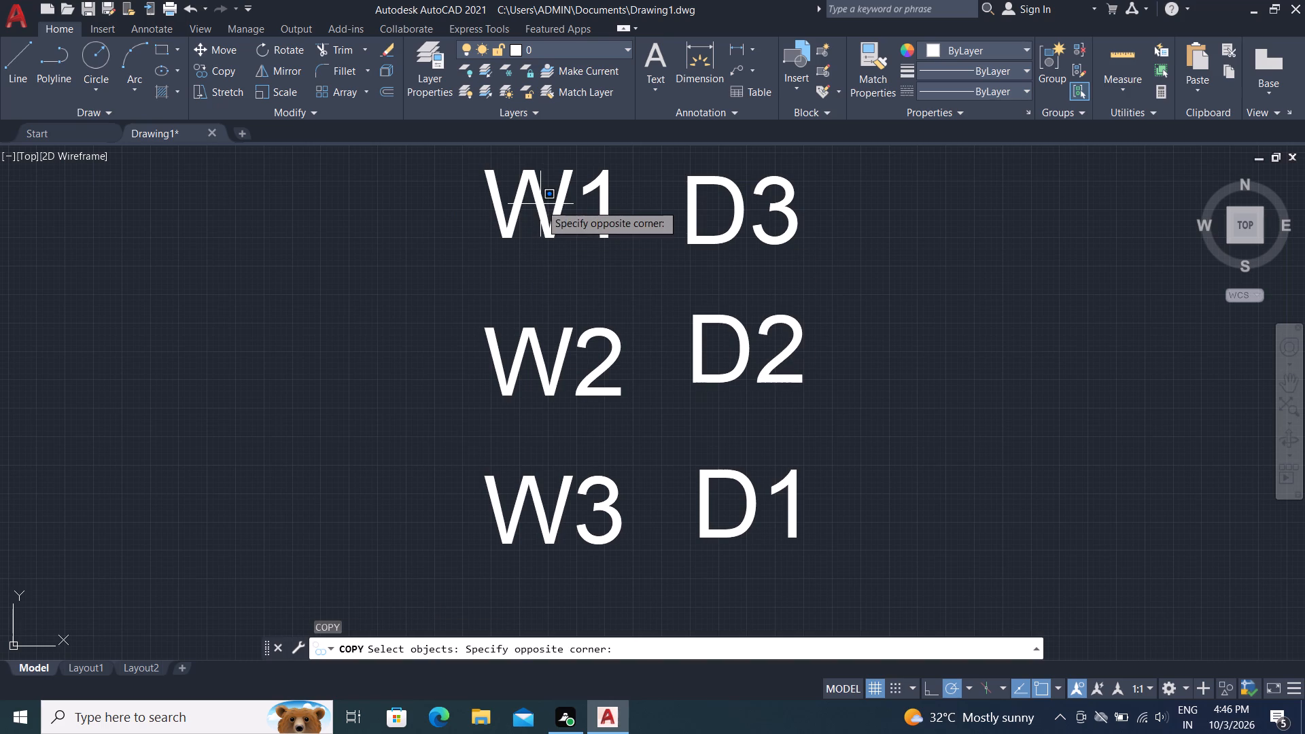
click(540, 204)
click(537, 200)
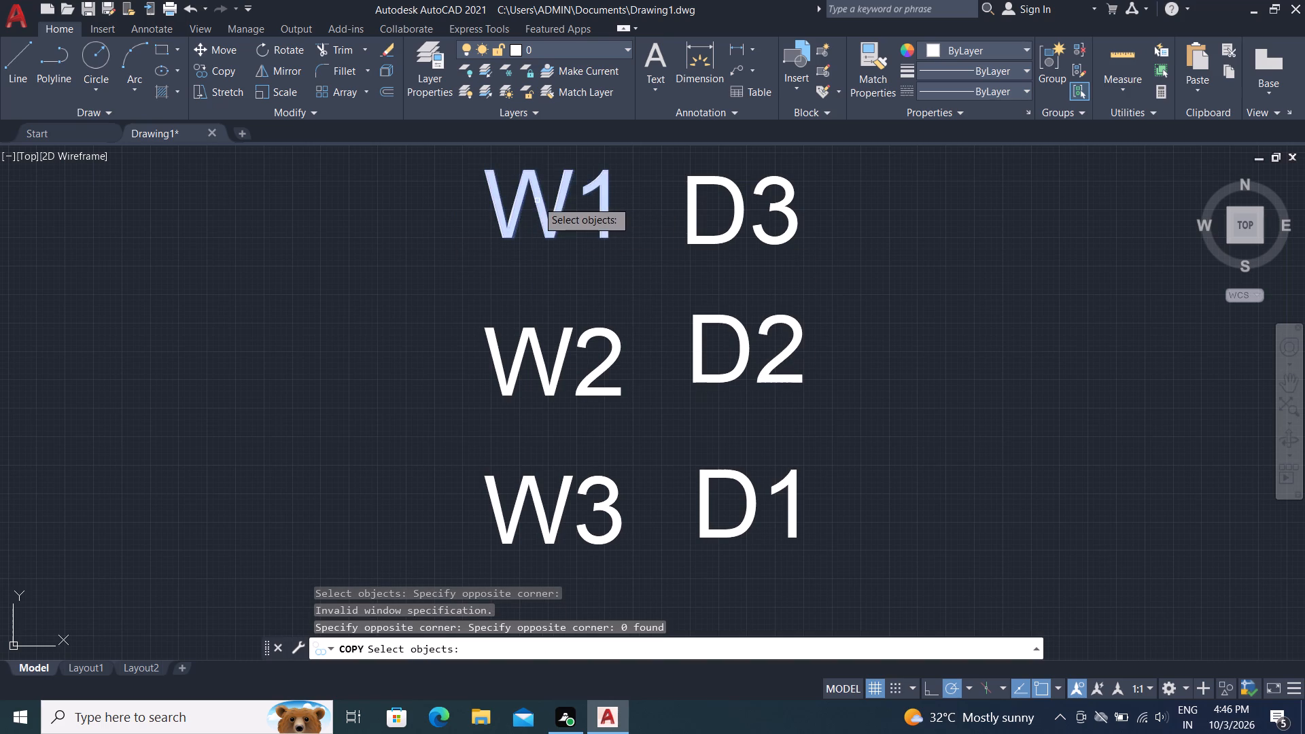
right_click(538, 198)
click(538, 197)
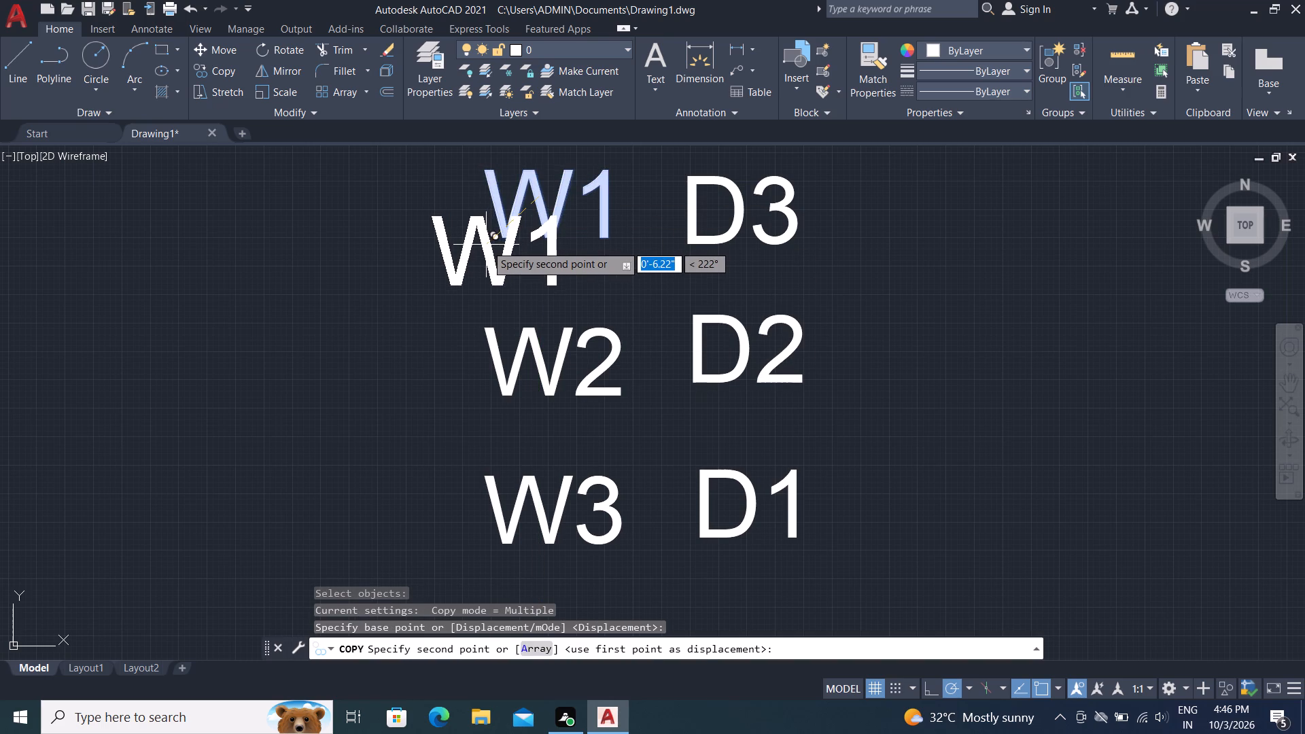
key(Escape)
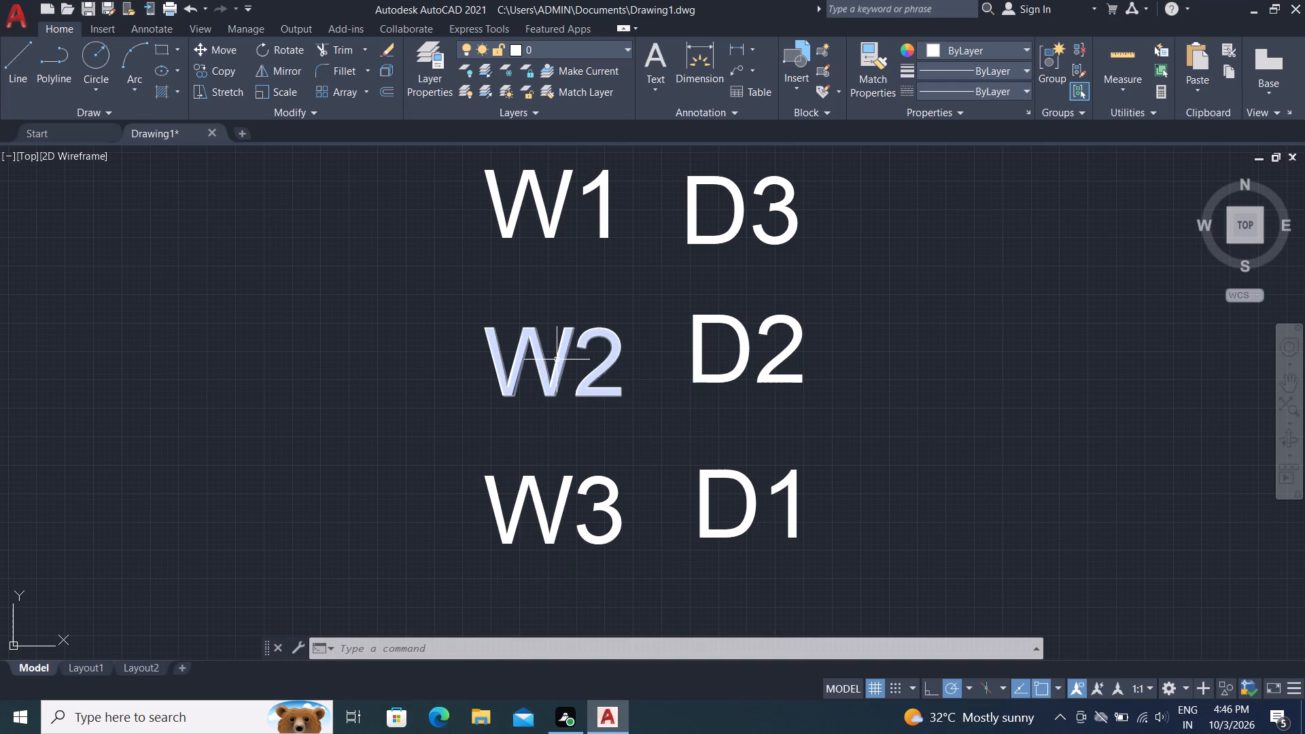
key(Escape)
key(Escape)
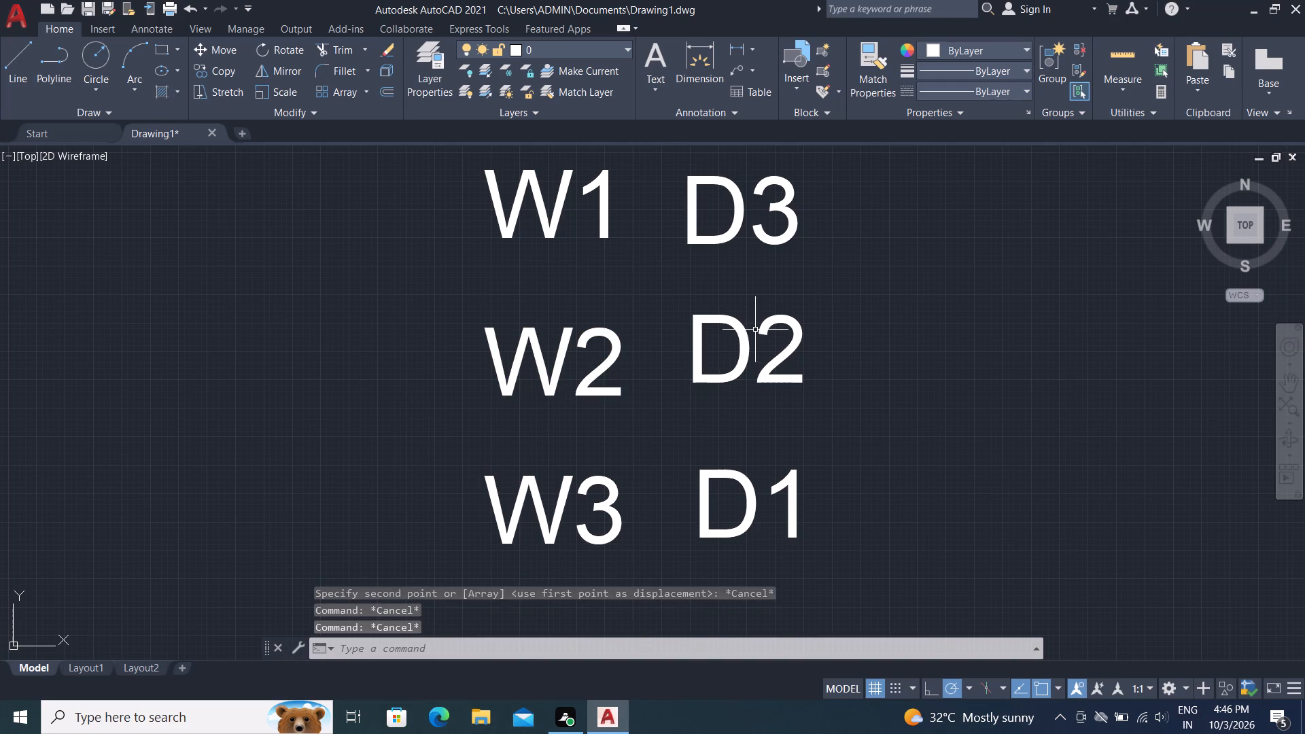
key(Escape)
Copy the W3 label below the front windows of the three 12'X8'3" rooms at the top of the plan.
text(CO)
key(space)
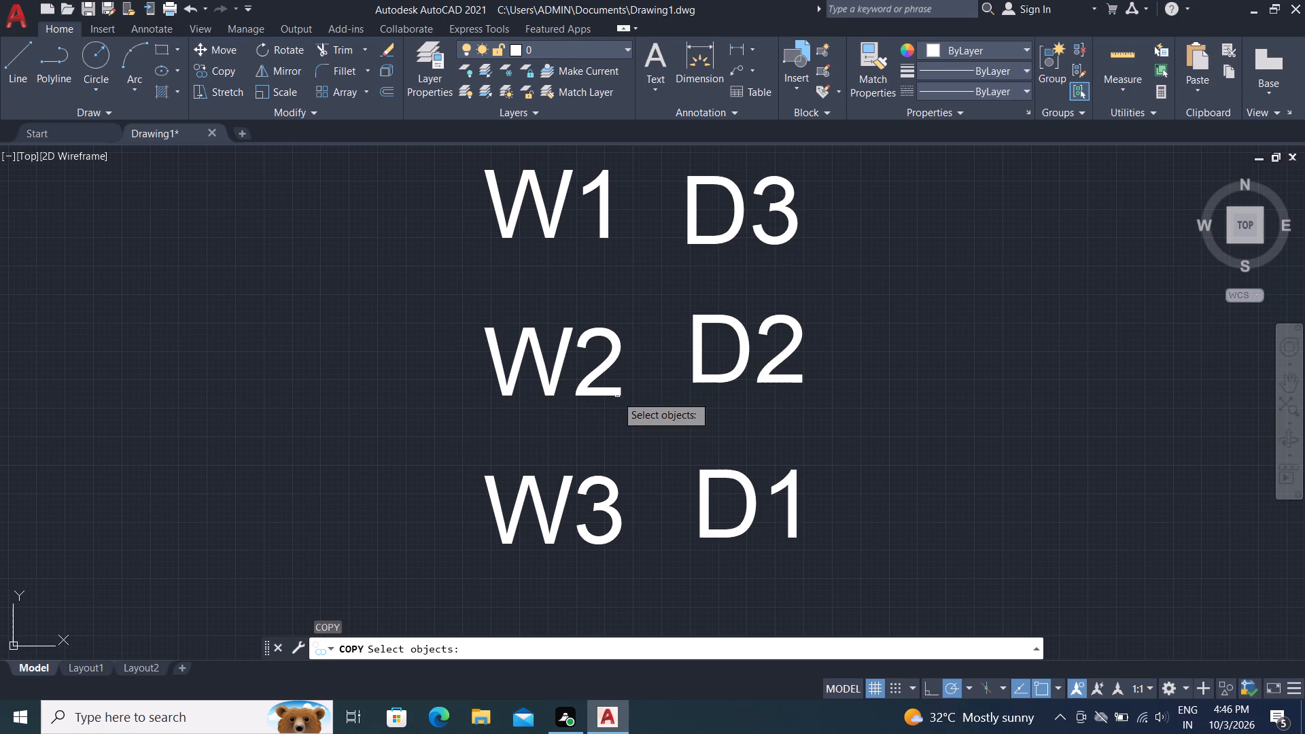
click(555, 525)
right_click(552, 525)
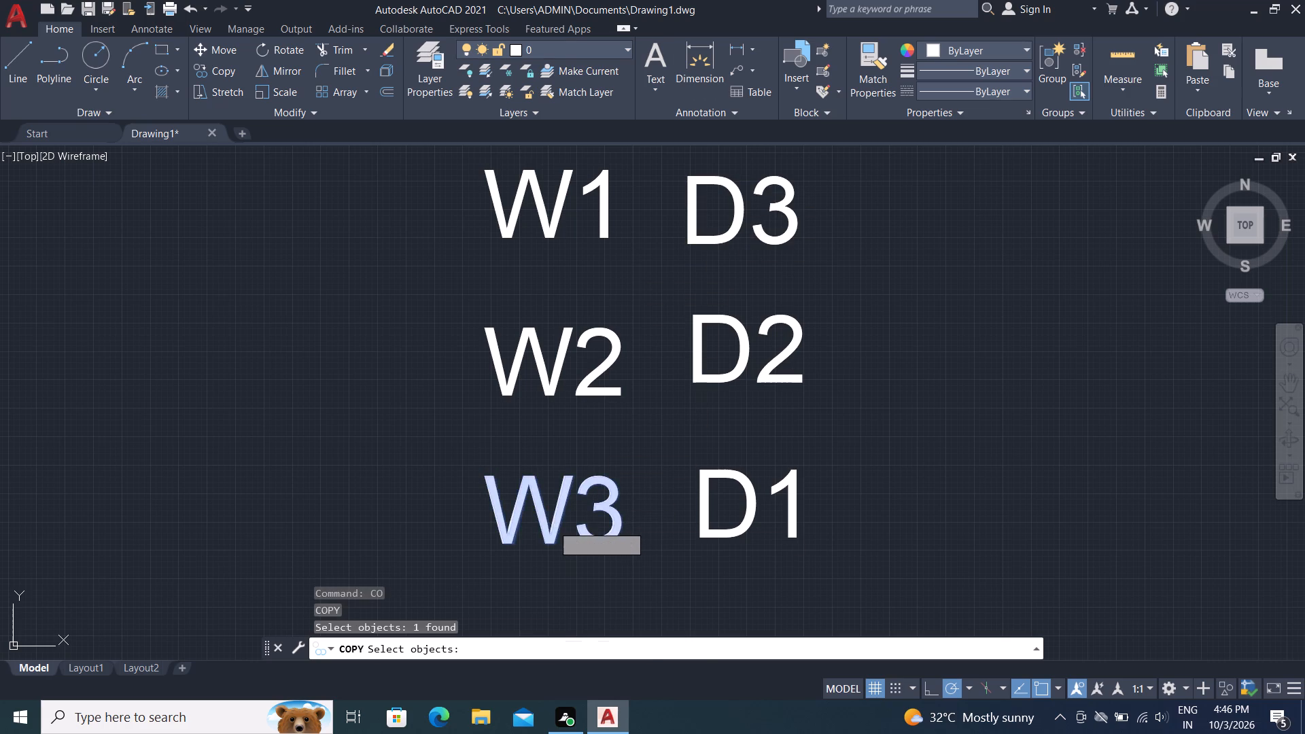
click(552, 524)
scroll(493, 394, down, 3)
middle_drag(505, 362, 1147, 393)
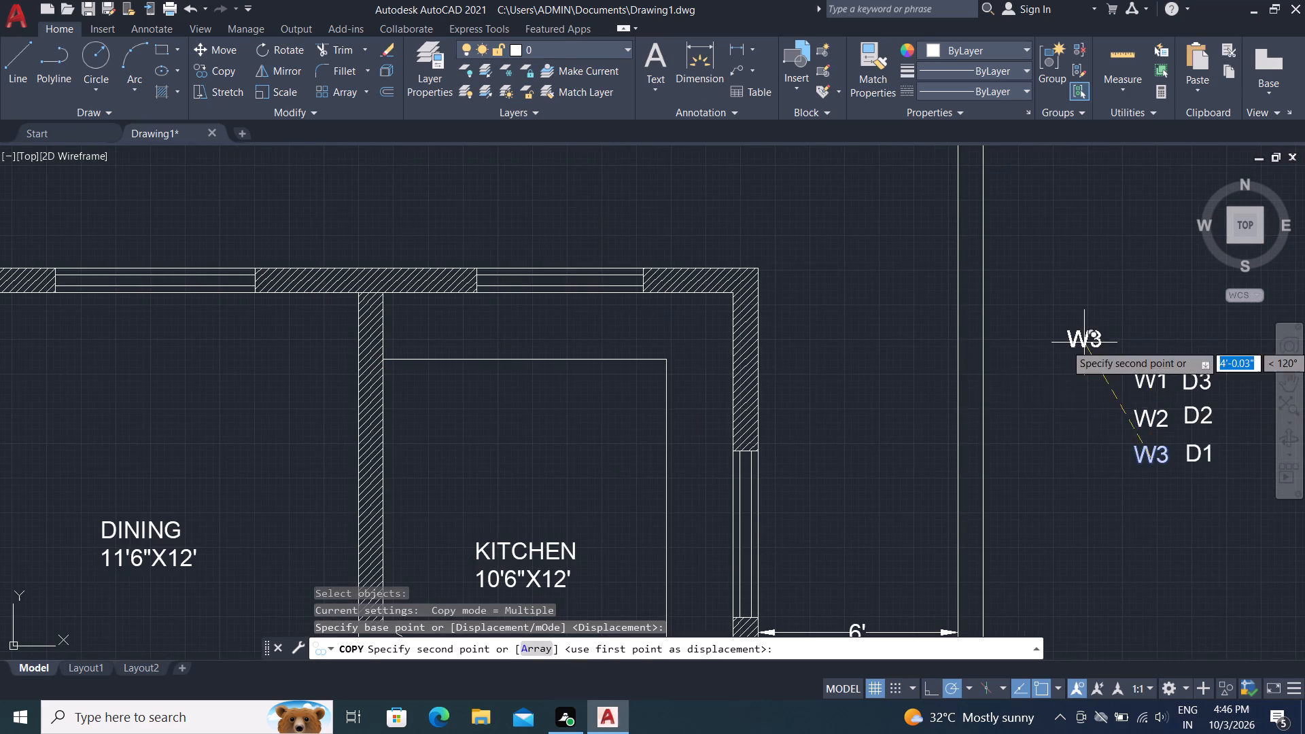
scroll(907, 387, up, 1)
middle_drag(907, 387, 1304, 514)
middle_drag(146, 324, 454, 429)
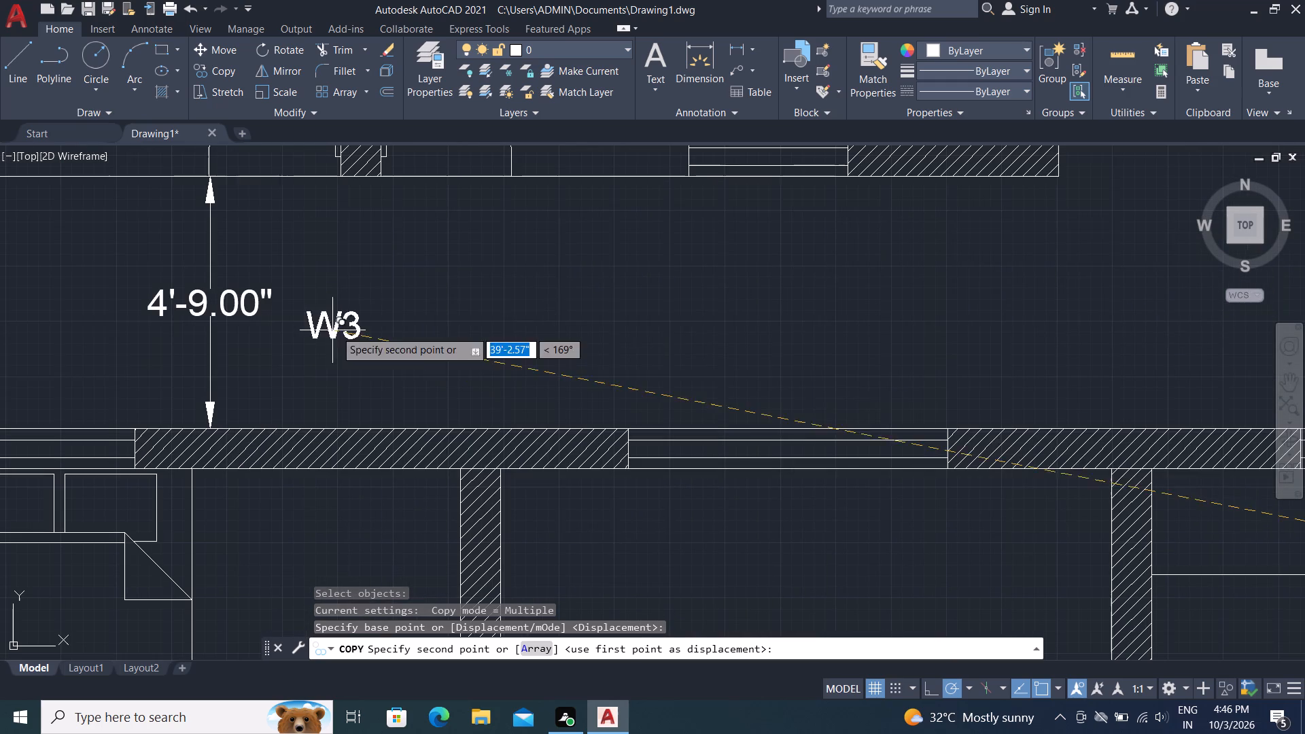
middle_drag(762, 198, 871, 343)
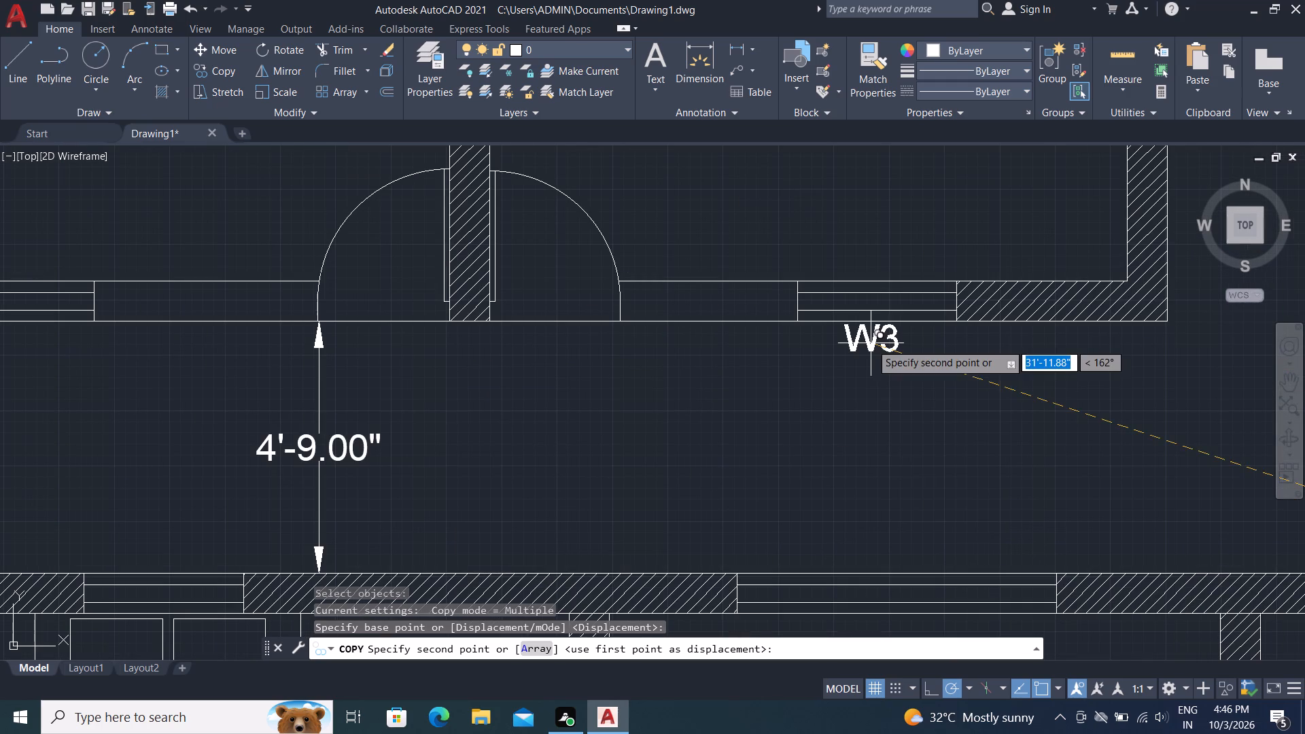
click(880, 350)
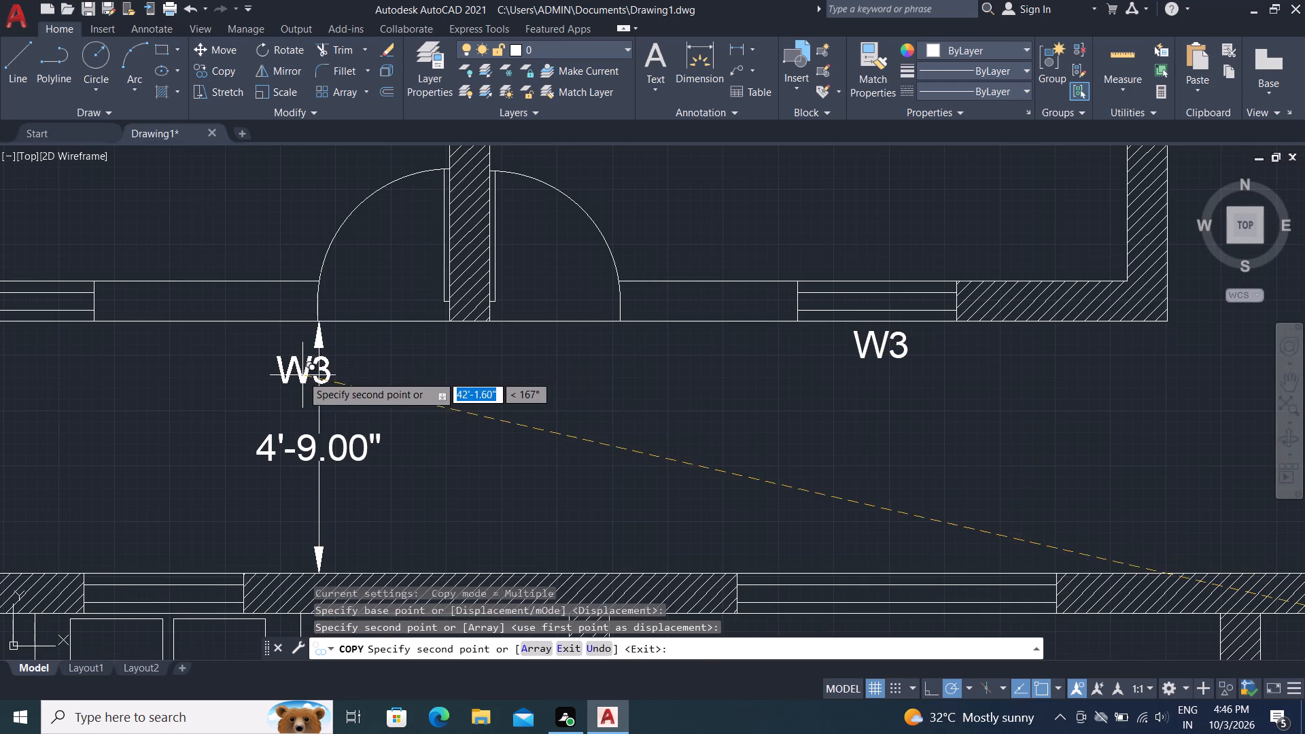
middle_drag(202, 370, 550, 366)
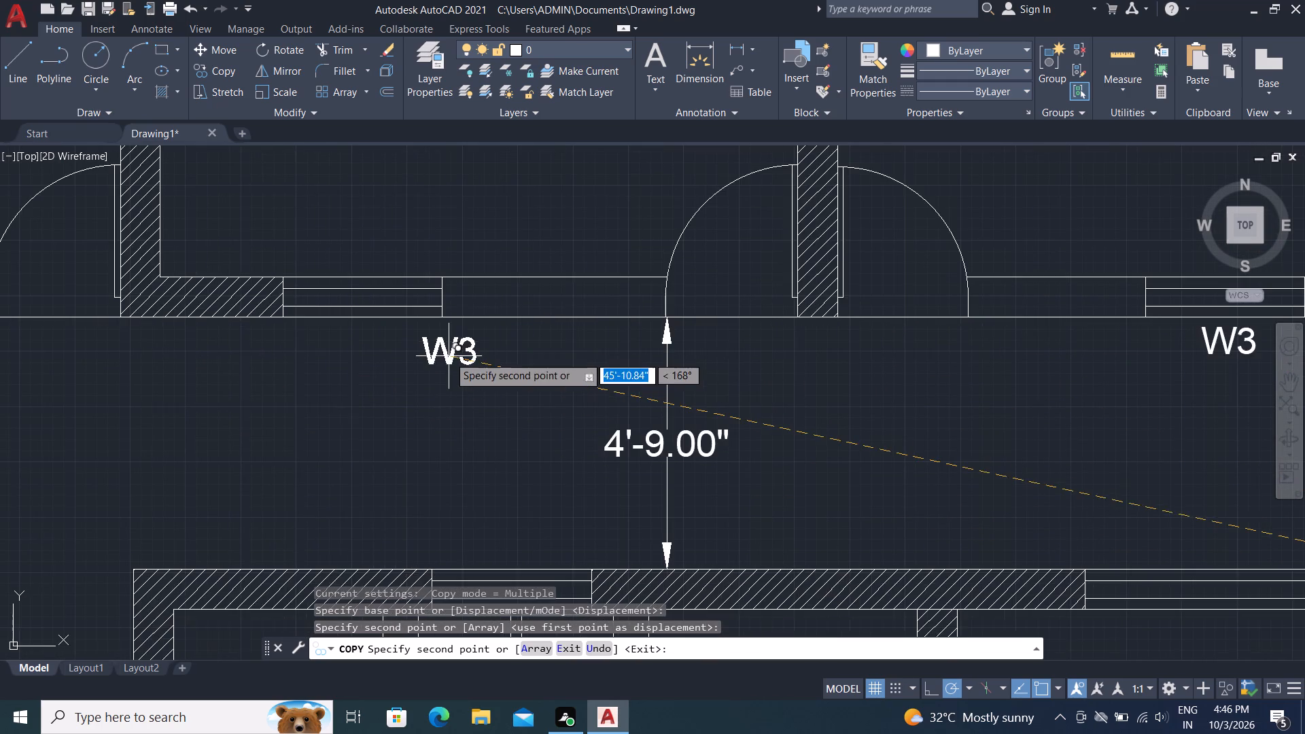
scroll(449, 356, down, 1)
click(403, 353)
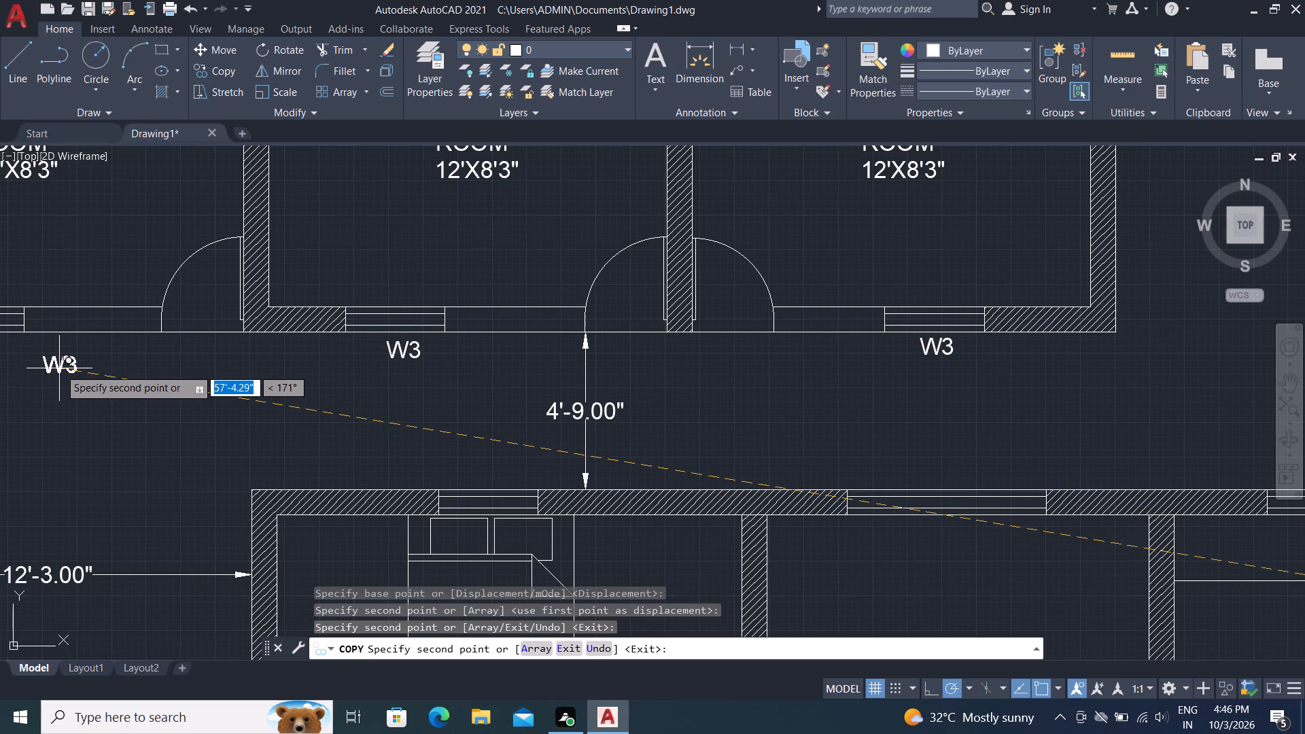
middle_drag(60, 368, 169, 374)
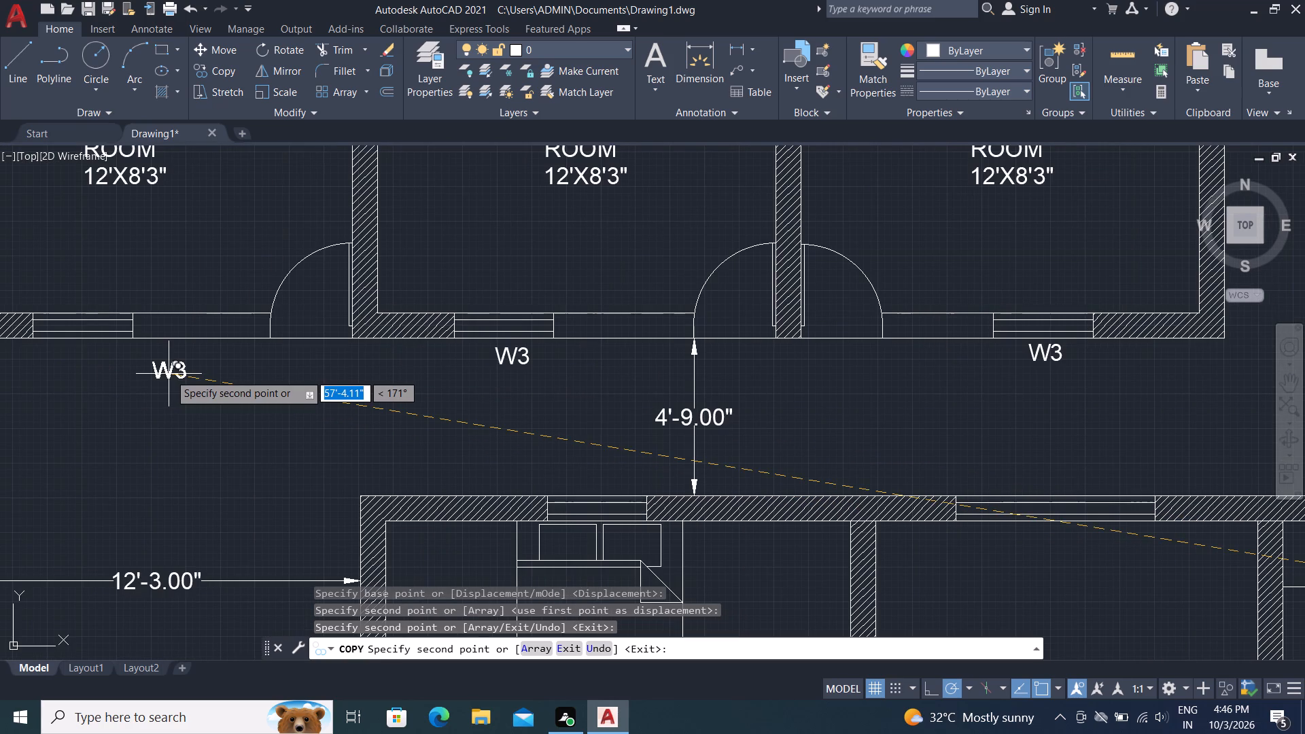
click(84, 357)
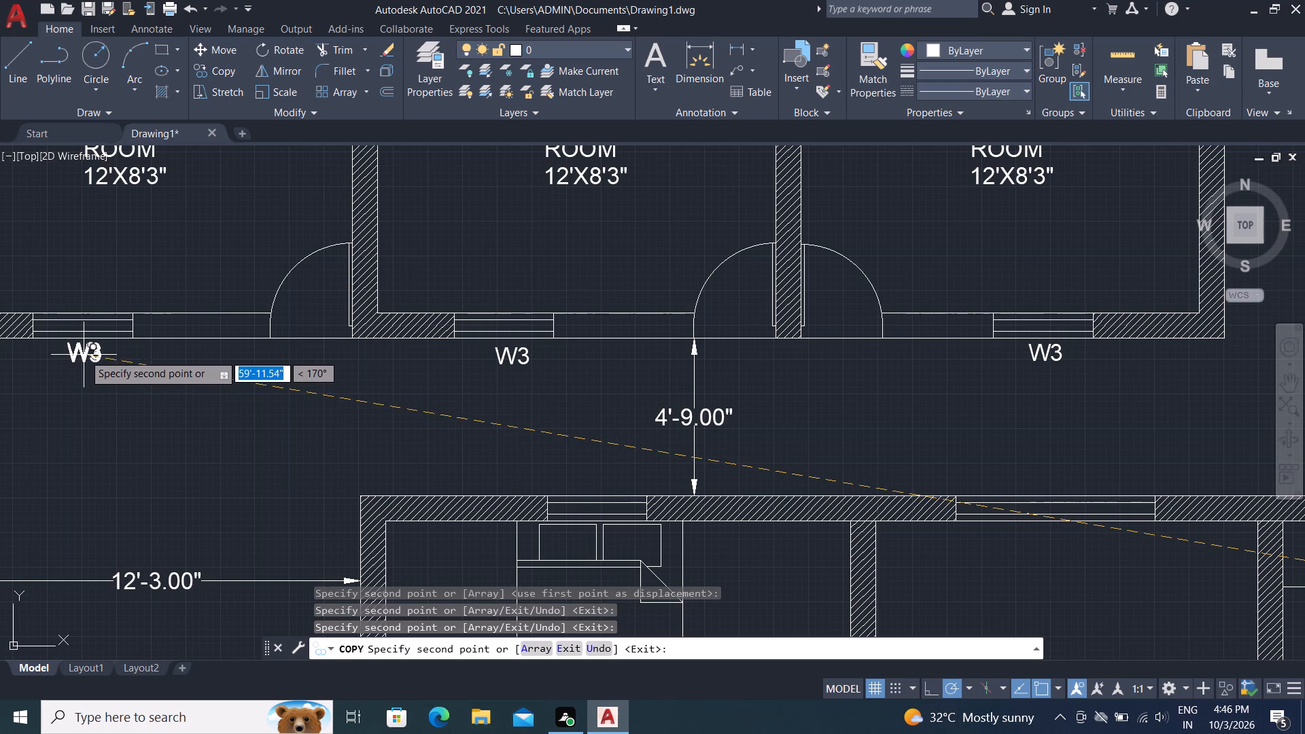
key(Escape)
Copy the W3 label just above the upper window of the 14'X12' bedroom.
scroll(173, 360, down, 3)
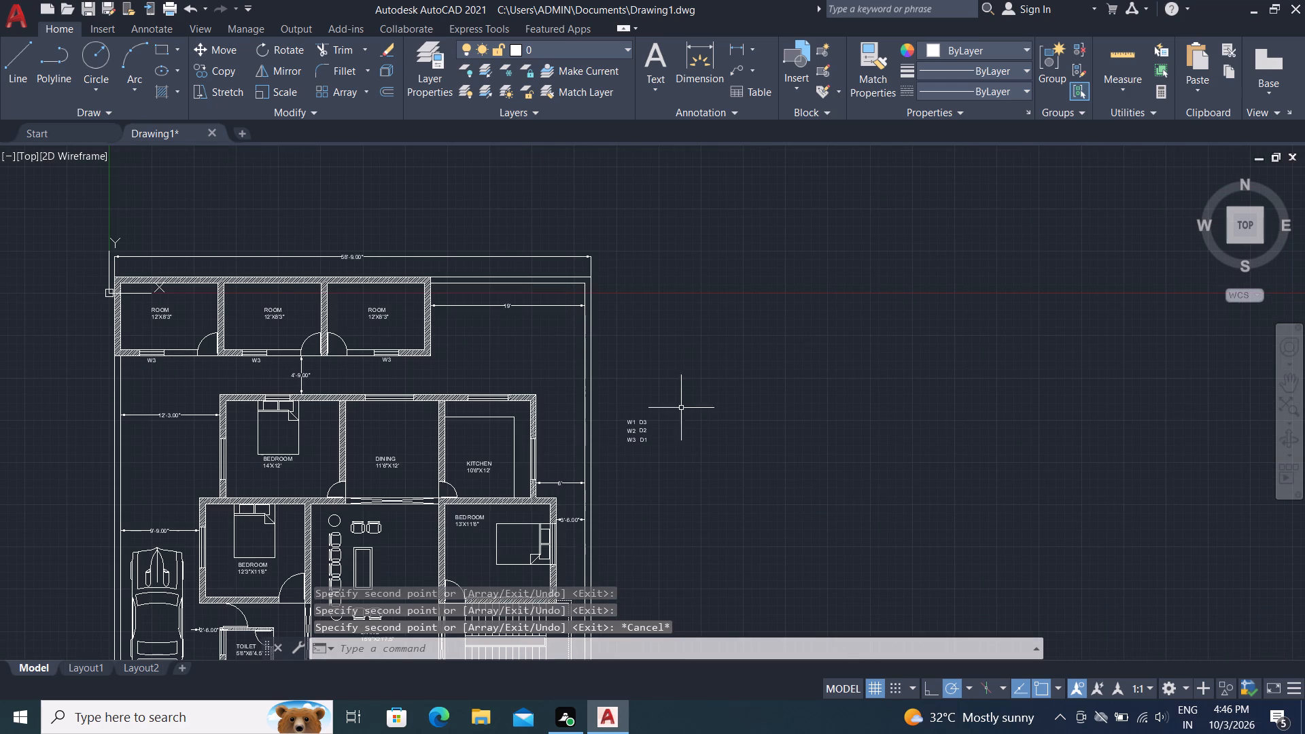
scroll(637, 448, up, 2)
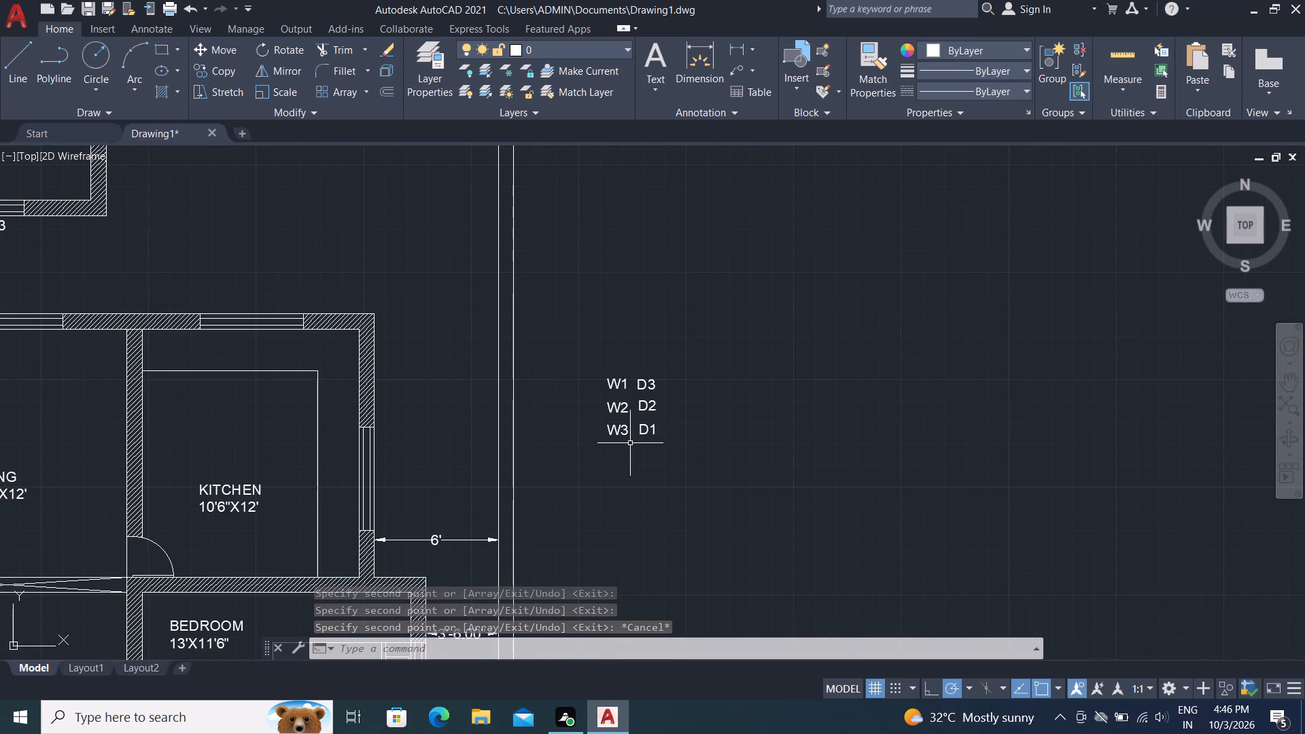
key(c)
key(o)
key(space)
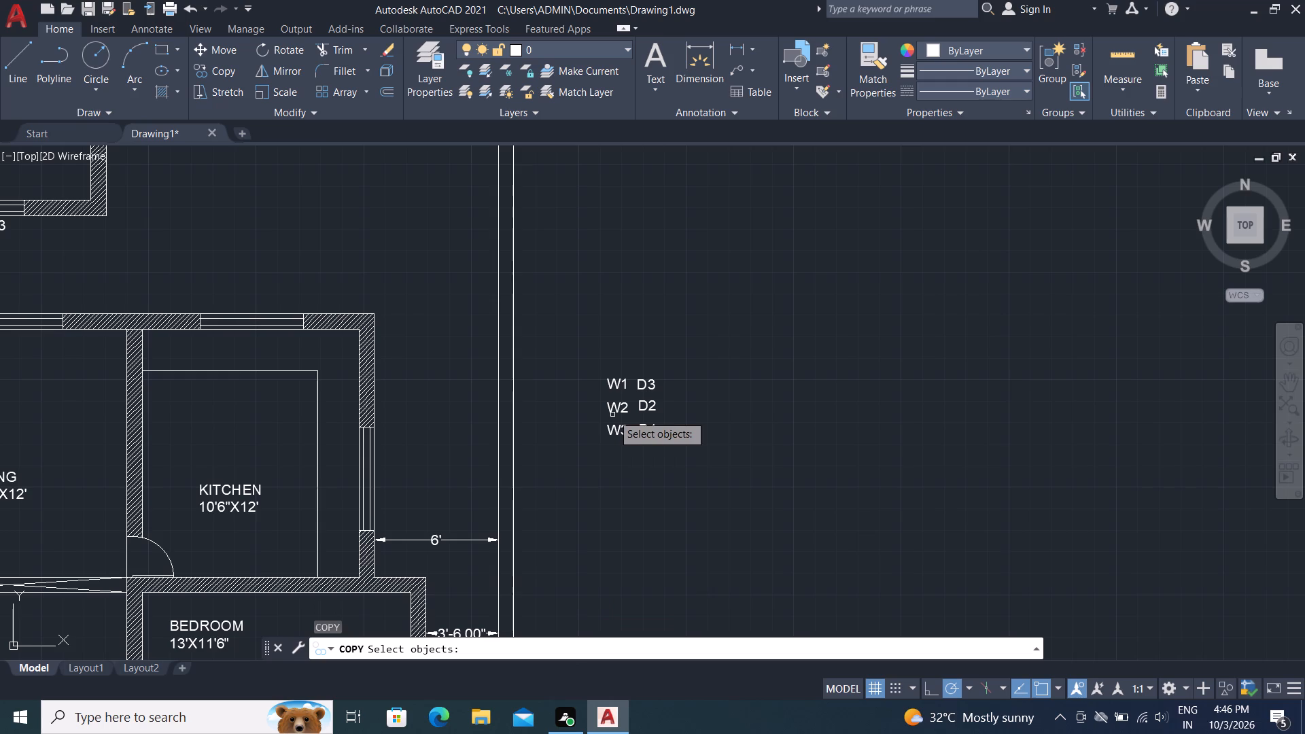
click(618, 428)
right_click(620, 428)
click(620, 428)
middle_drag(580, 421, 851, 279)
middle_drag(390, 301, 491, 332)
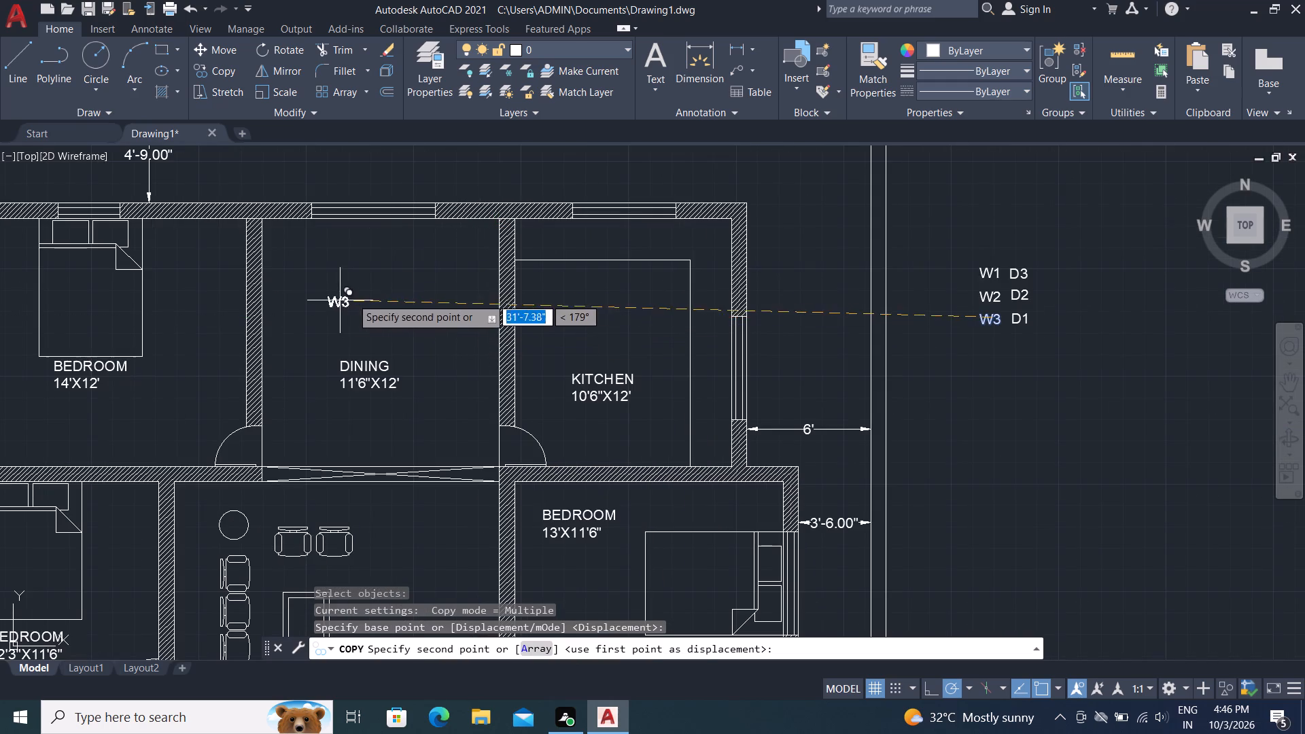
middle_drag(370, 290, 464, 394)
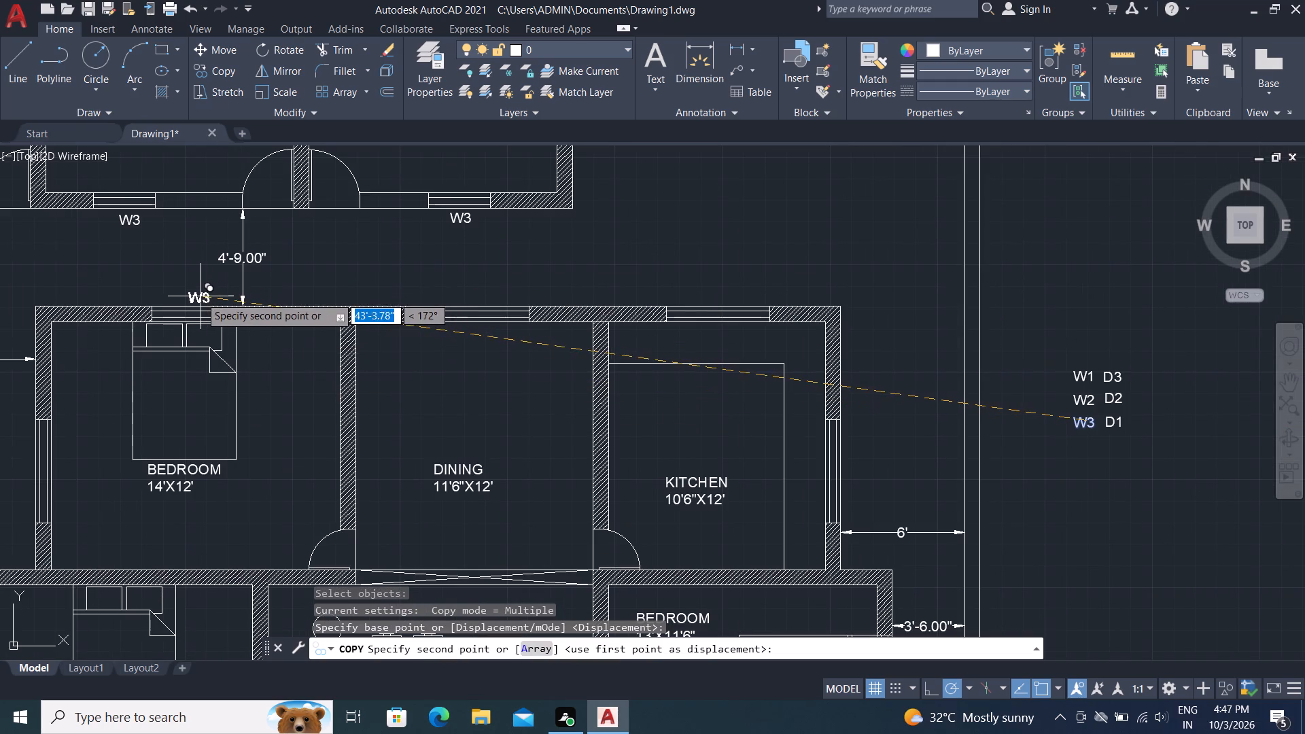
click(193, 294)
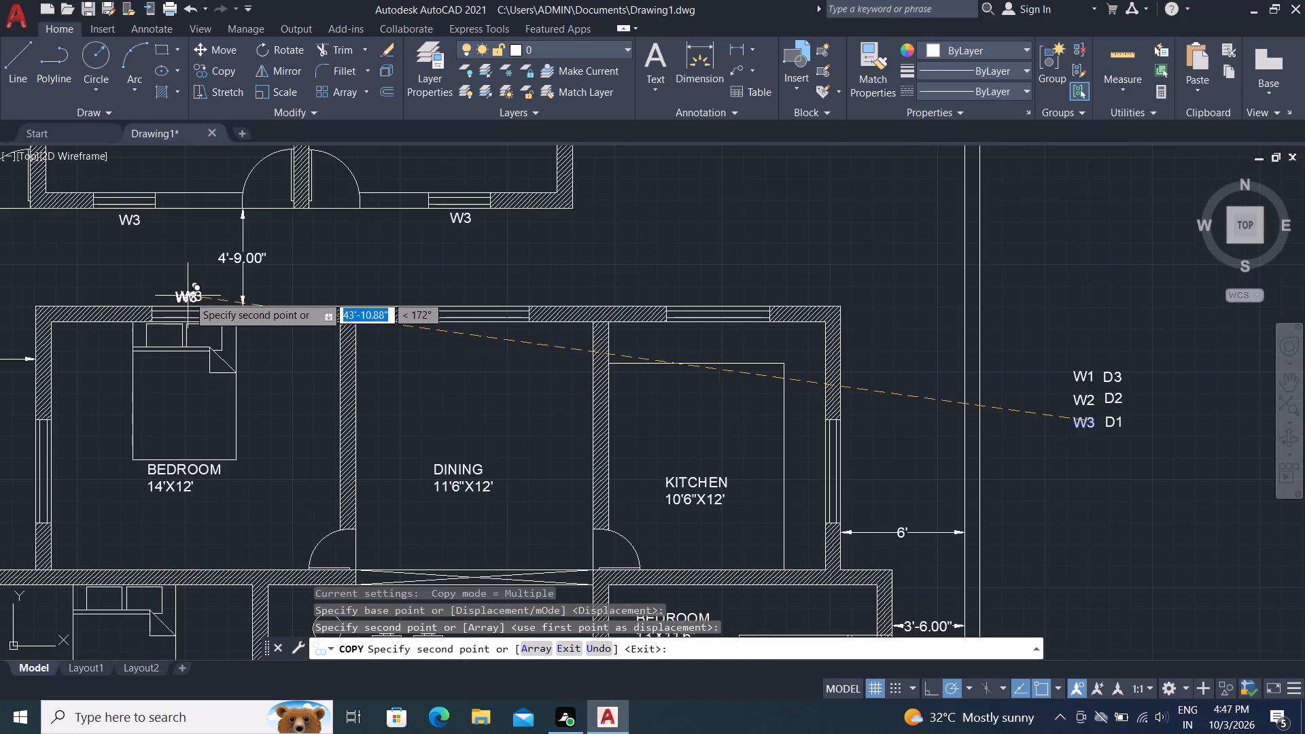
key(Escape)
Copy the W2 label above the kitchen's upper window and outside its right-hand window.
key(space)
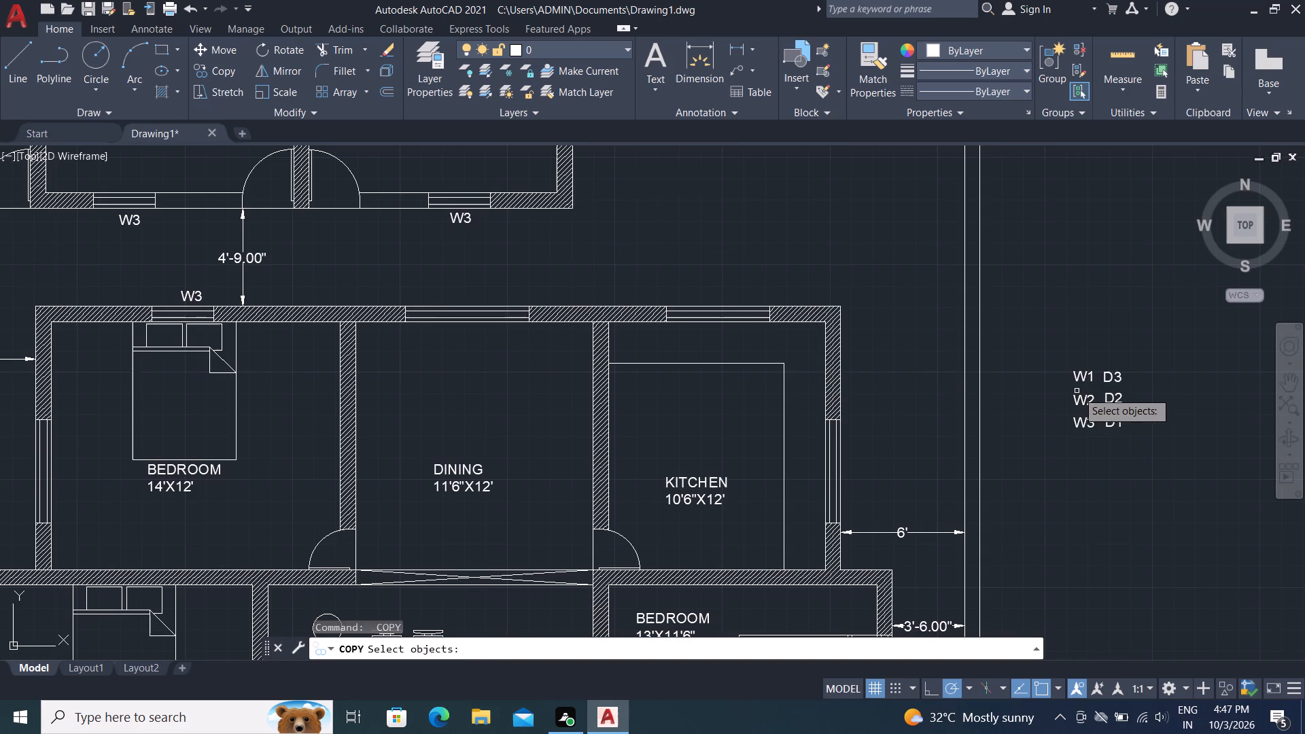
click(1084, 400)
right_click(1080, 400)
click(1077, 397)
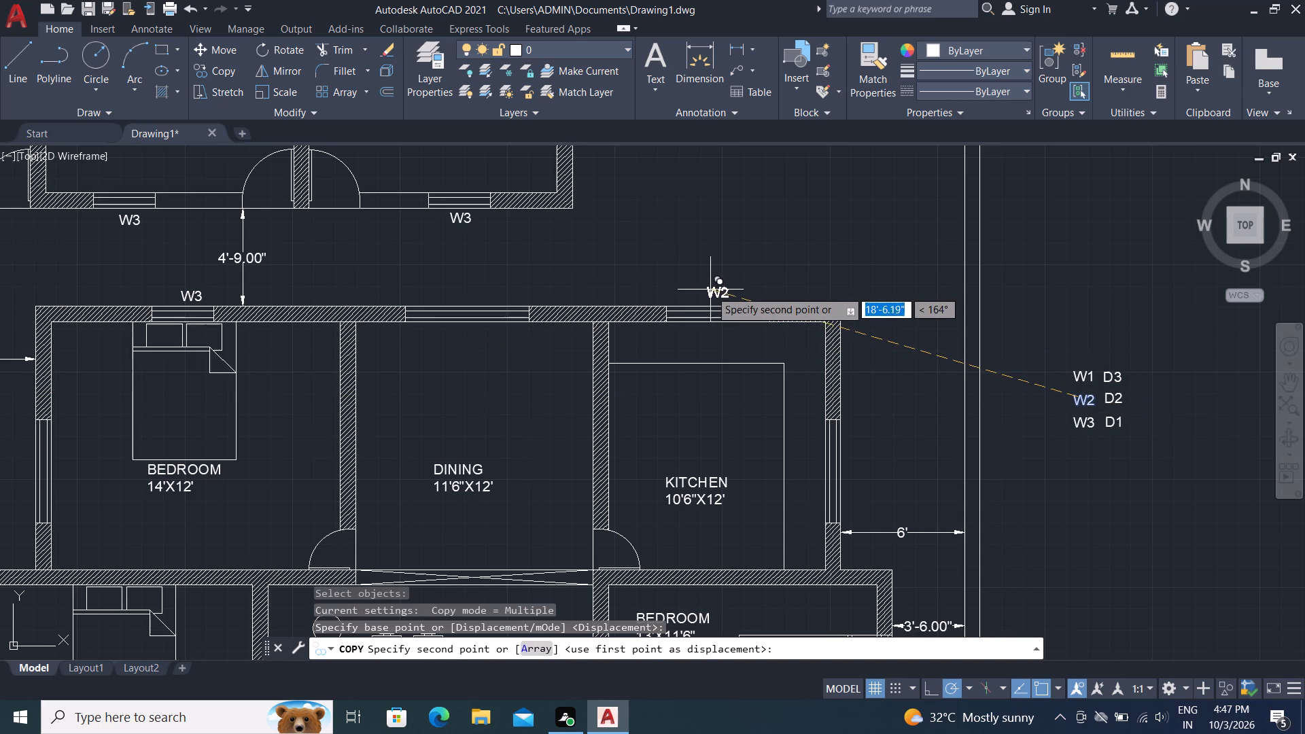
click(710, 290)
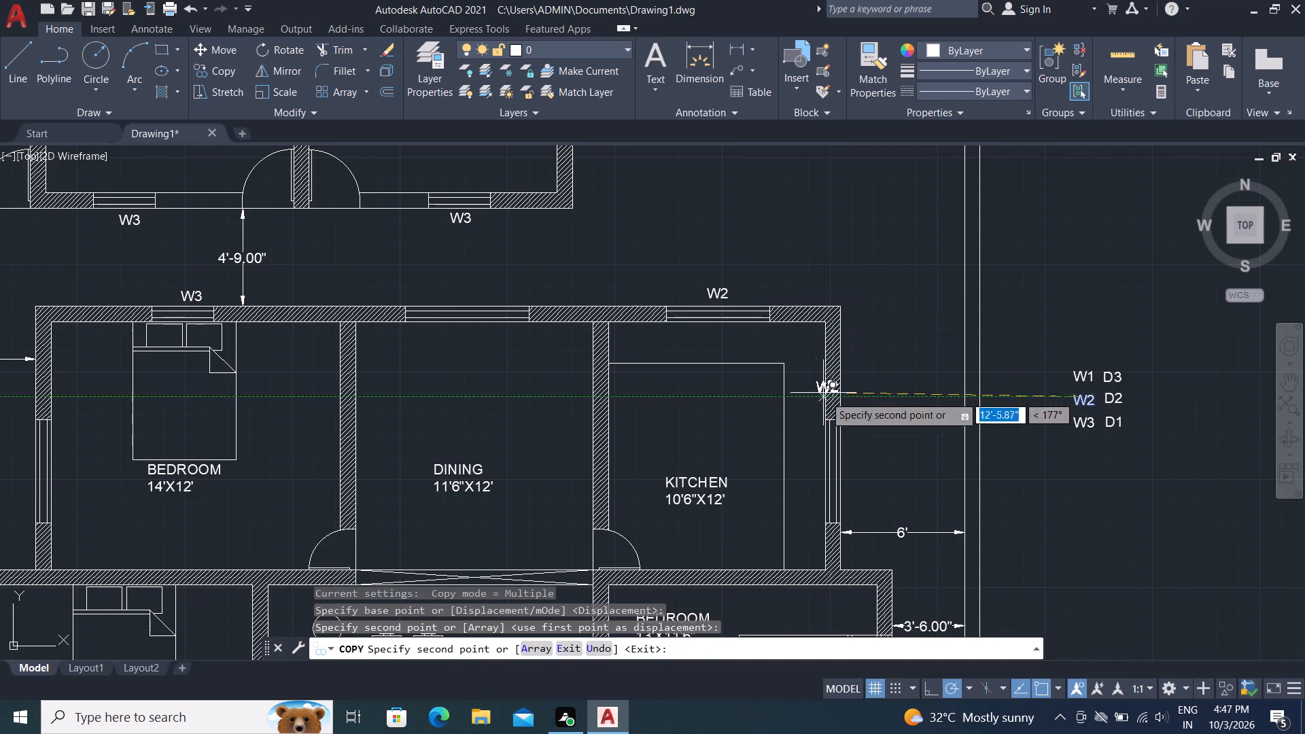
click(856, 460)
Place more W2 copies outside the outer side windows of the 14'X12', 12'3"X11'6" and 13'X11'6" bedrooms.
middle_drag(526, 480, 644, 456)
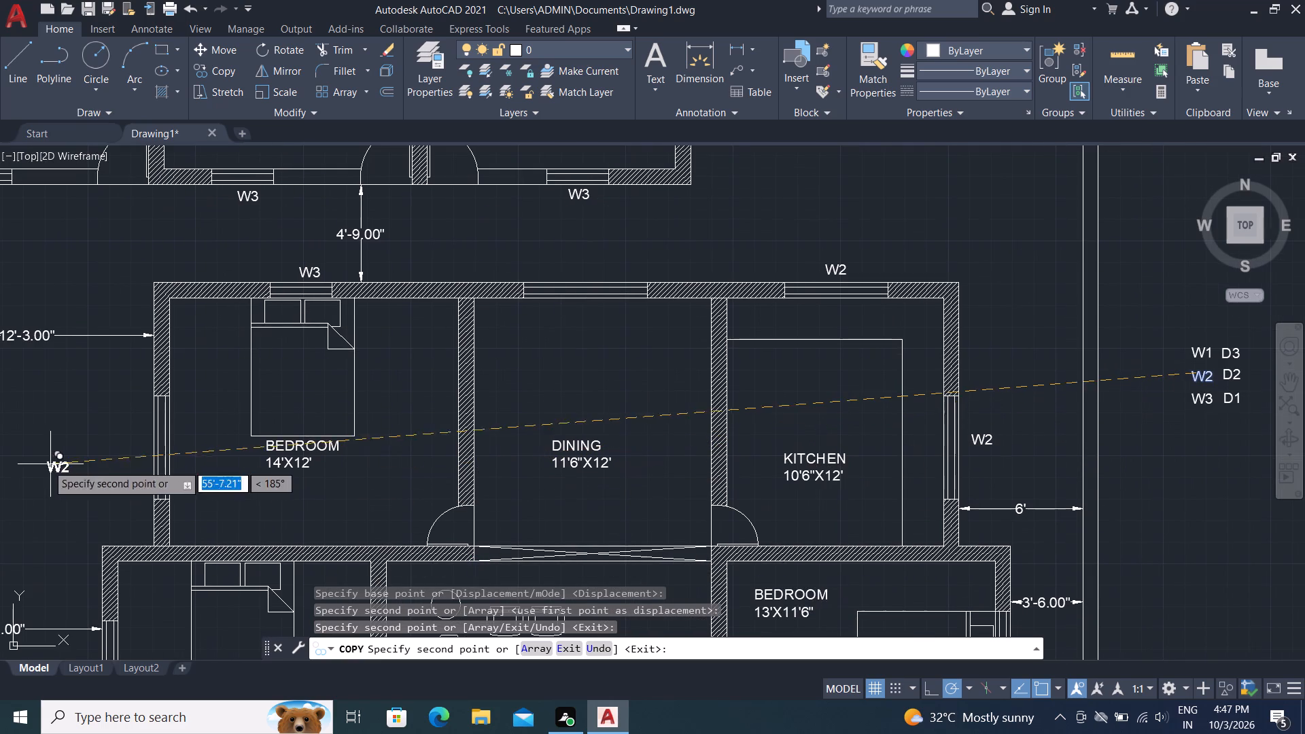
click(125, 444)
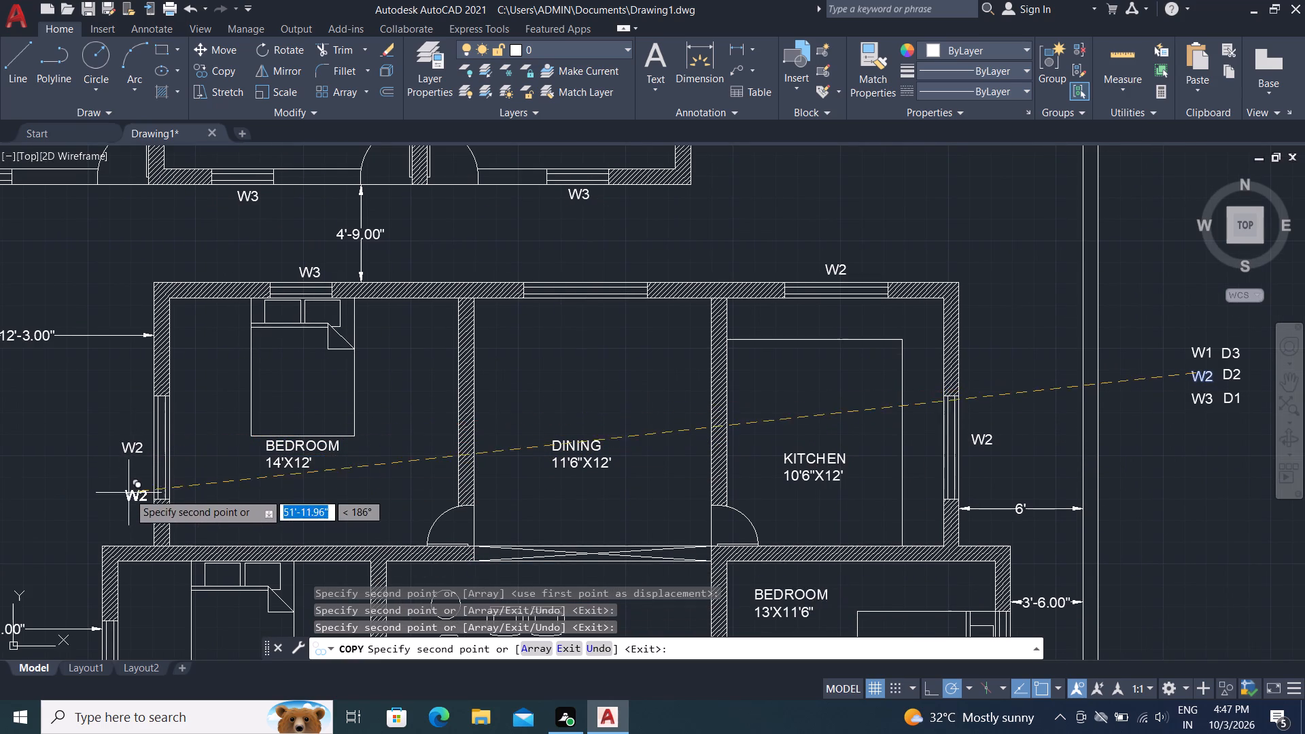
middle_drag(128, 493, 215, 145)
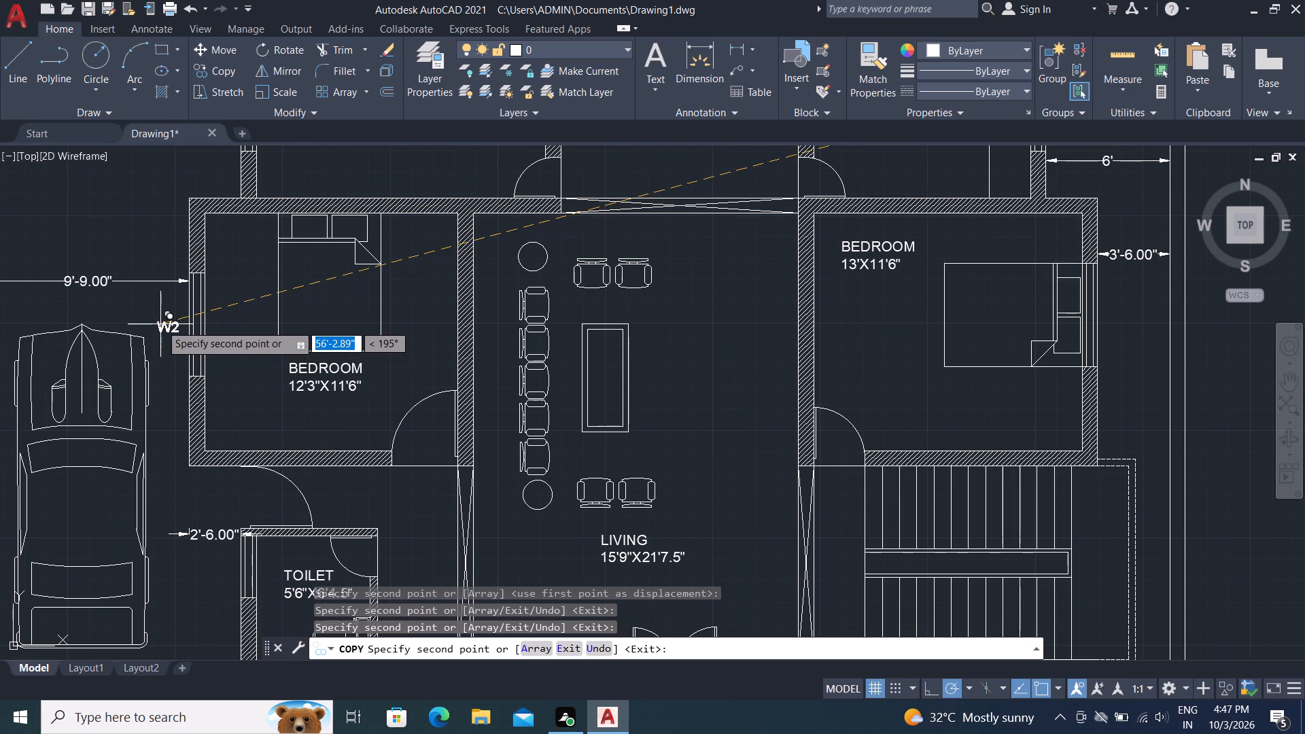
click(160, 324)
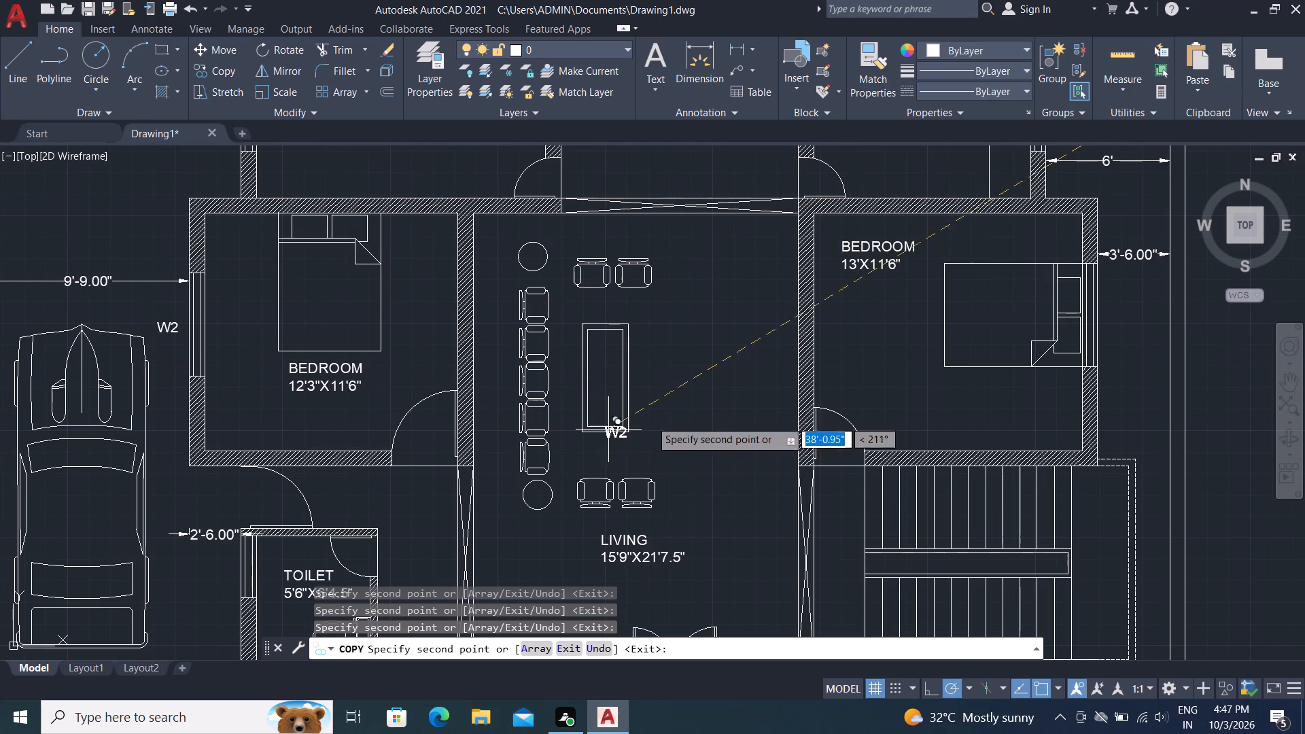
middle_drag(672, 415, 426, 268)
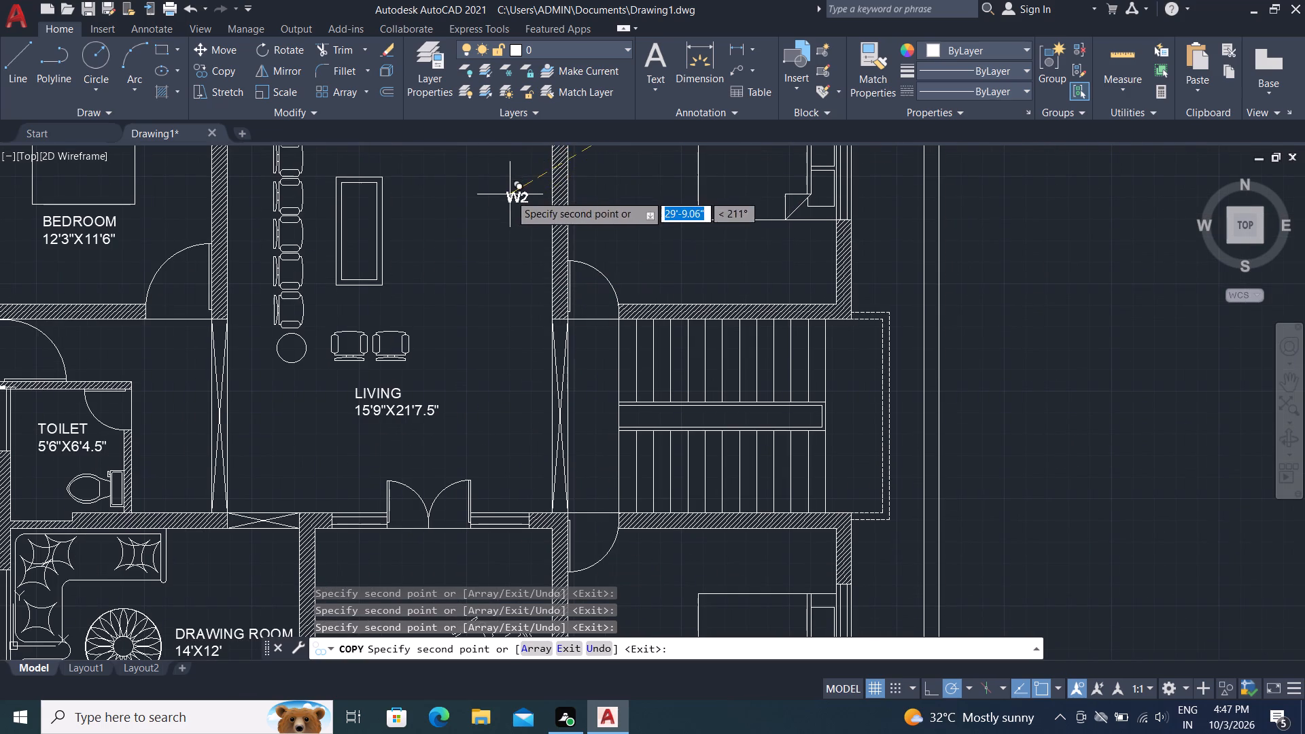
middle_drag(512, 195, 512, 383)
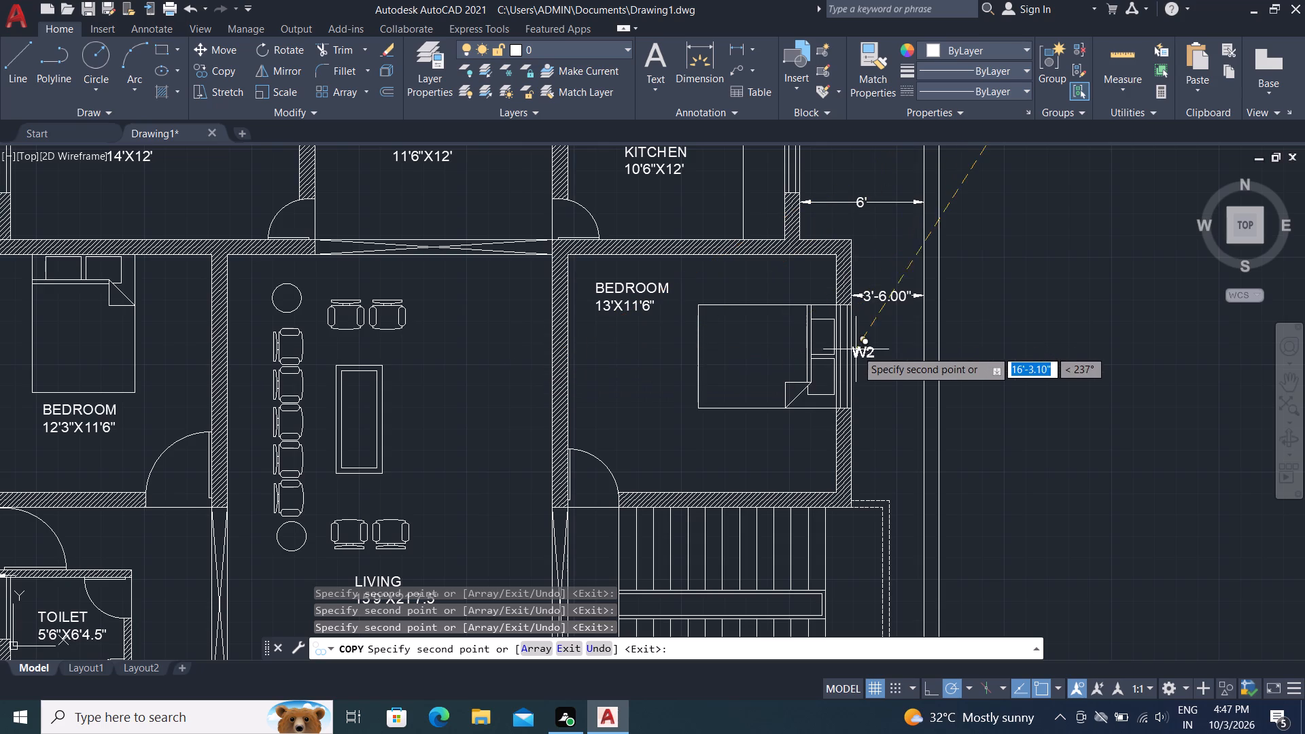
click(862, 360)
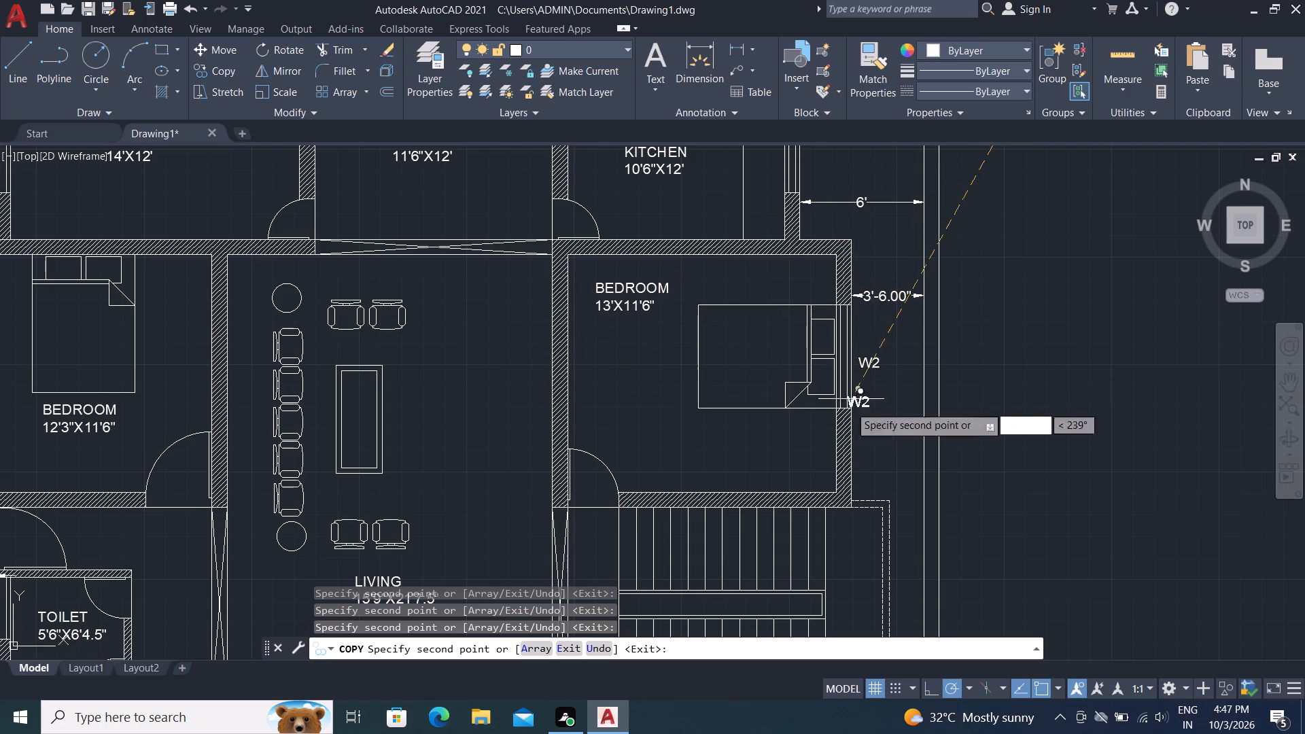
Copy the W2 label outside the outer side window of the 13'X12' bedroom and end the copying.
middle_drag(817, 452, 723, 199)
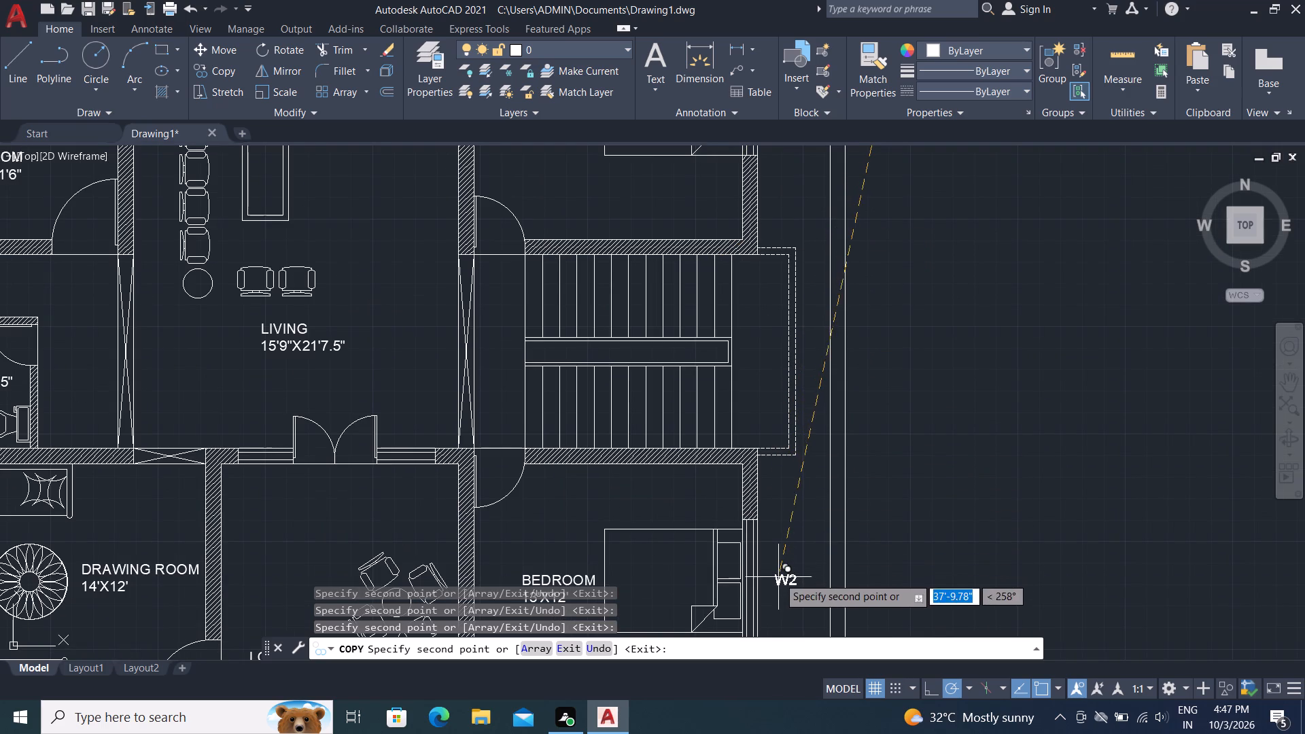
click(765, 580)
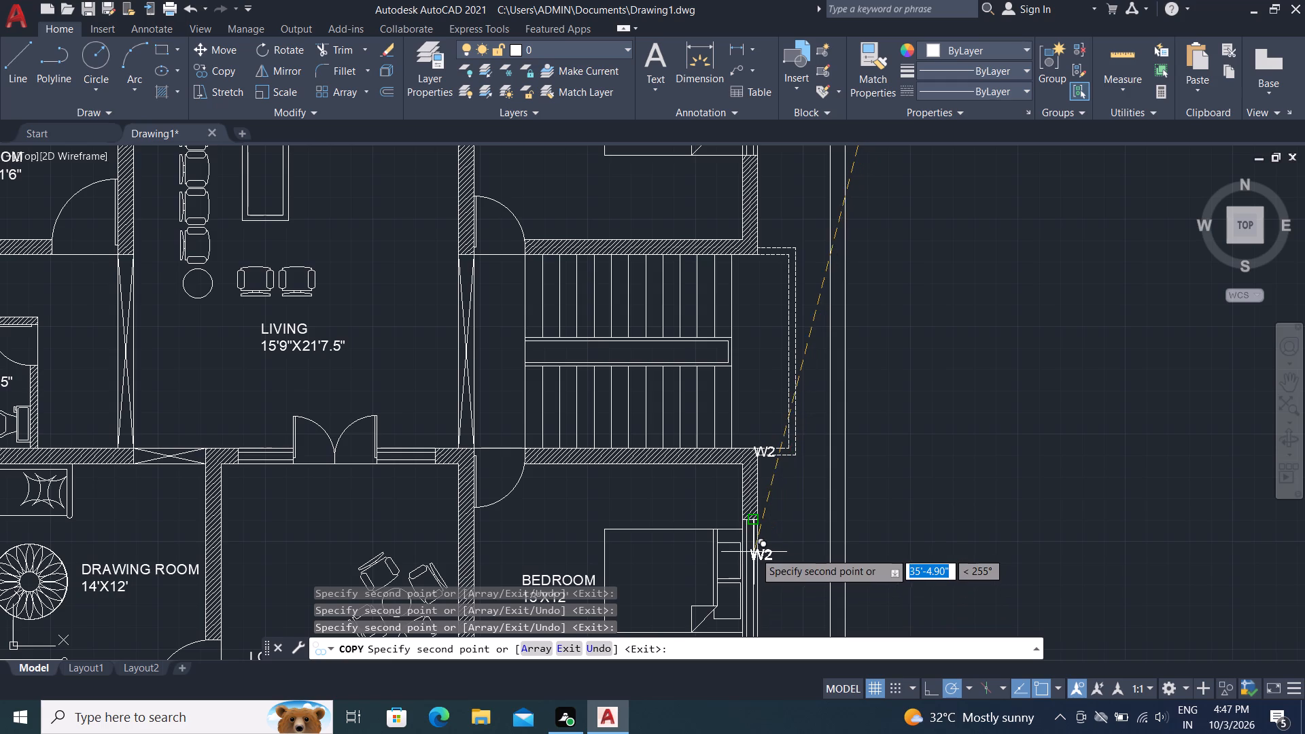
middle_drag(780, 595, 761, 444)
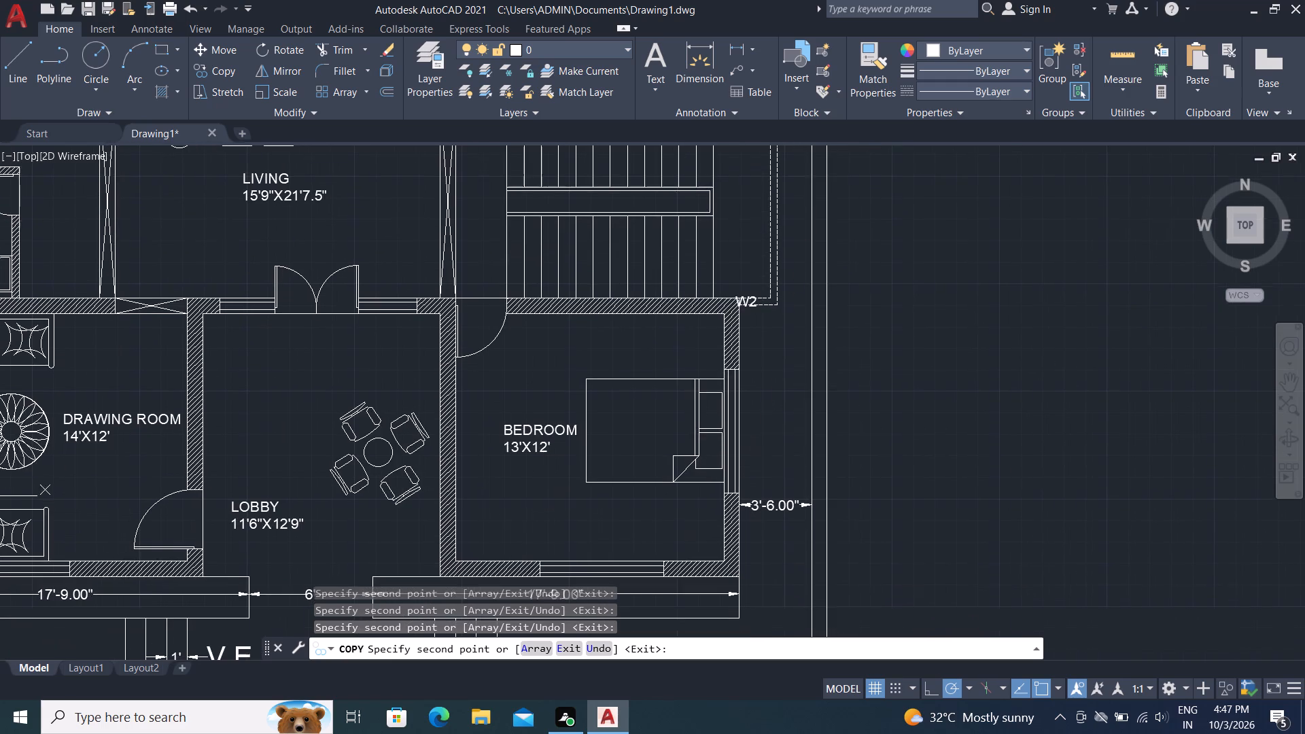
click(751, 428)
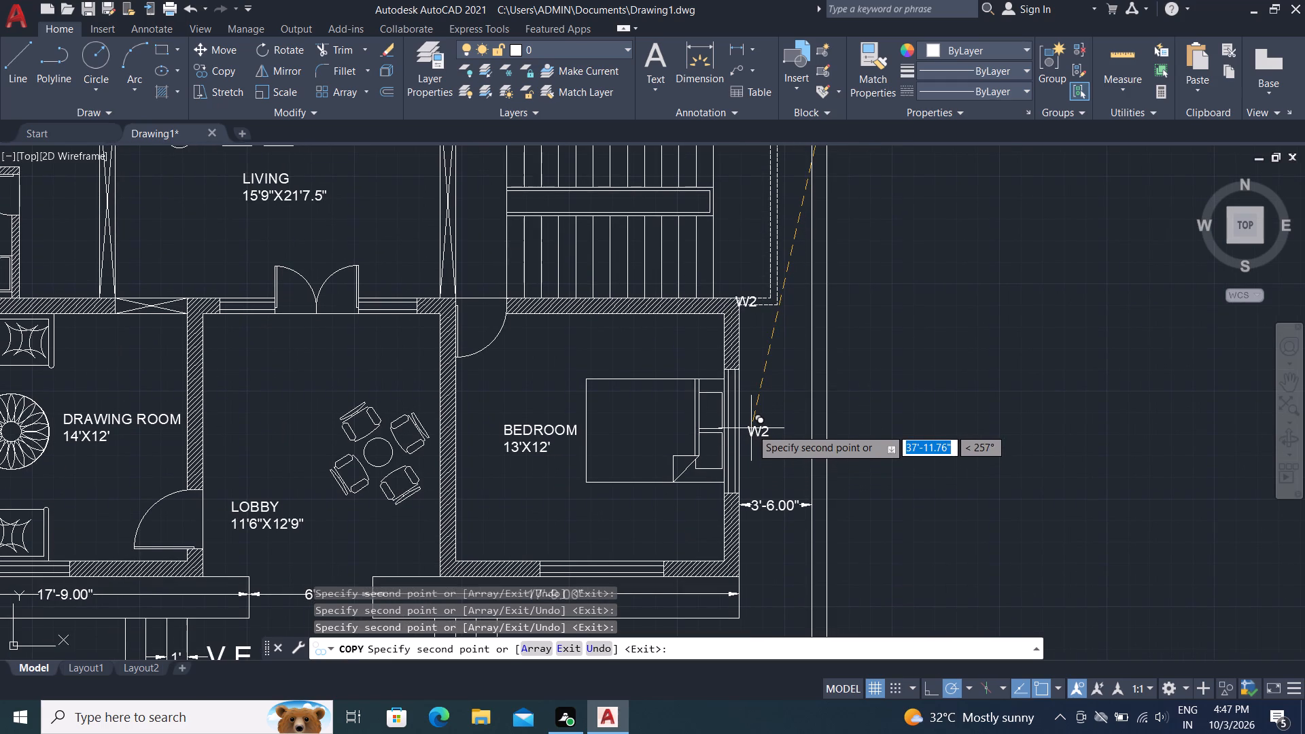
key(Escape)
Delete the stray W2 label at the wall corner between the staircase and the 13'X12' bedroom.
click(741, 299)
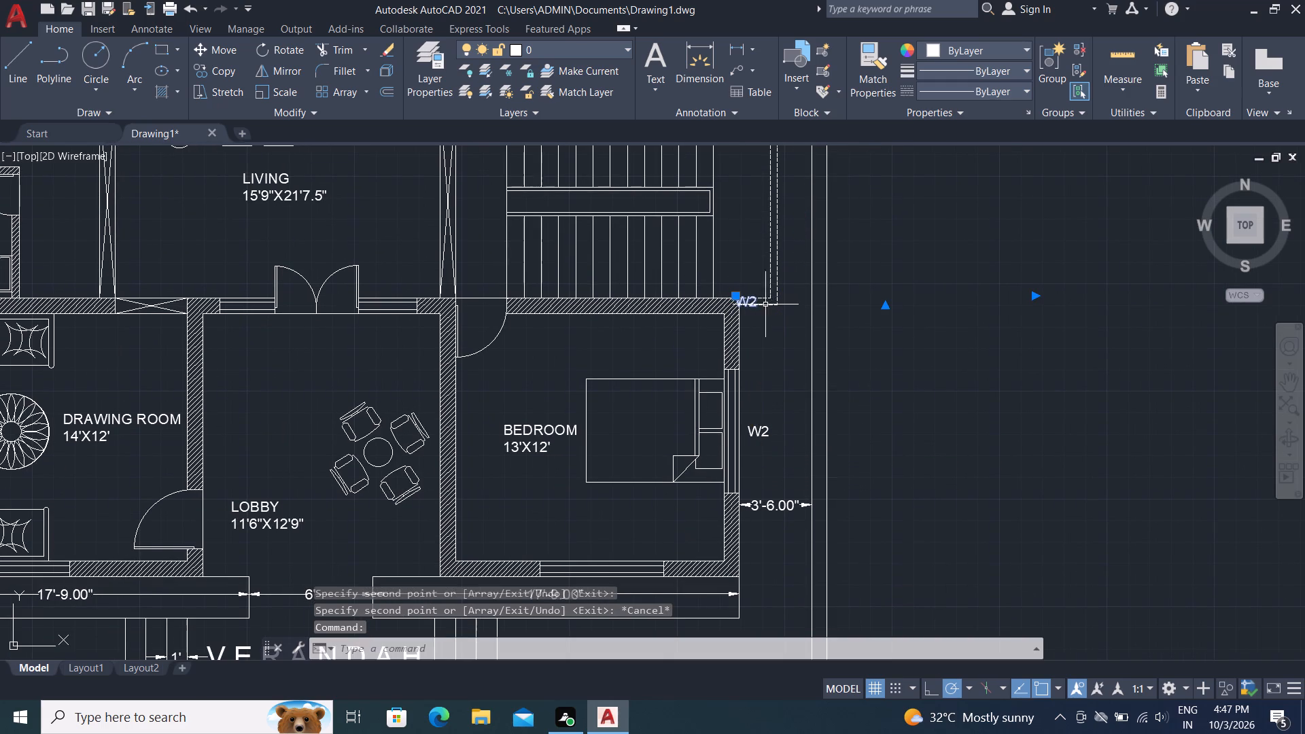
key(Delete)
Copy the W1 label from the prepared label list to just above the dining room's upper window.
scroll(777, 311, down, 1)
middle_drag(840, 230, 840, 250)
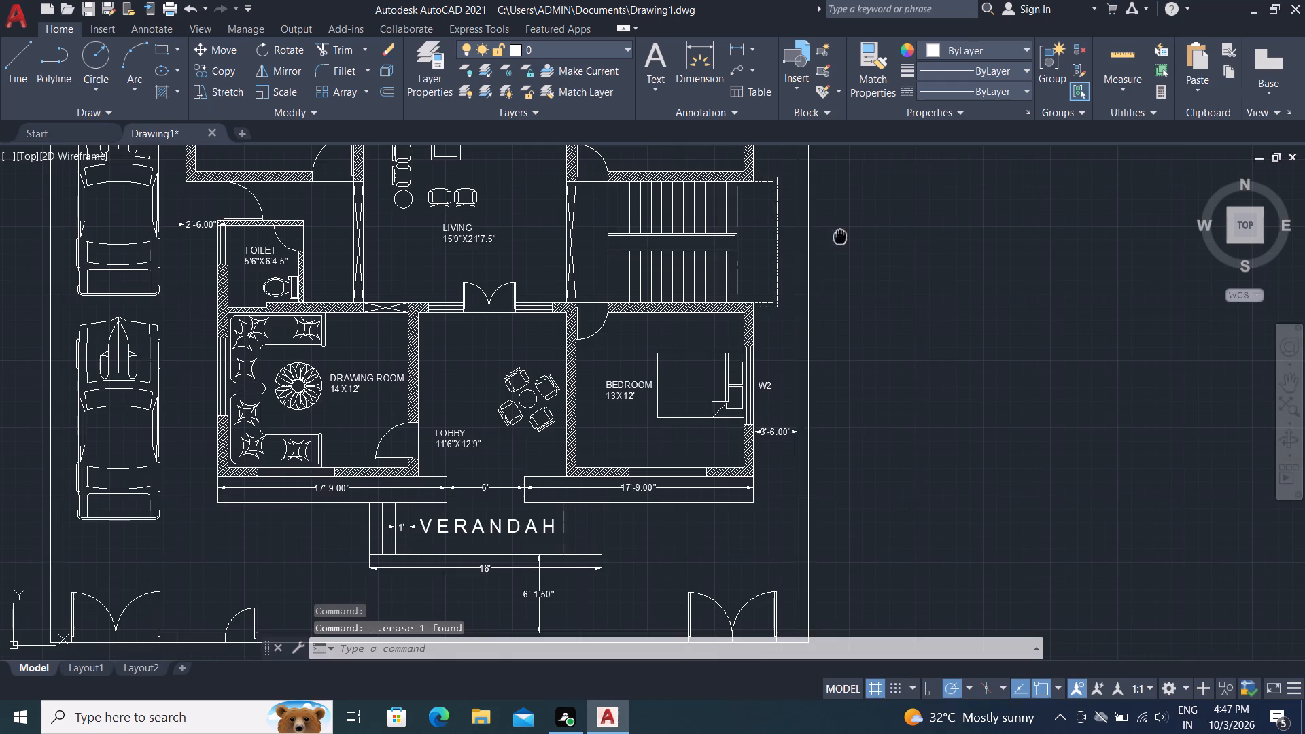
middle_drag(840, 250, 828, 326)
text(CO)
key(space)
scroll(814, 247, up, 1)
middle_drag(814, 246, 811, 392)
scroll(807, 334, down, 1)
middle_drag(833, 191, 824, 323)
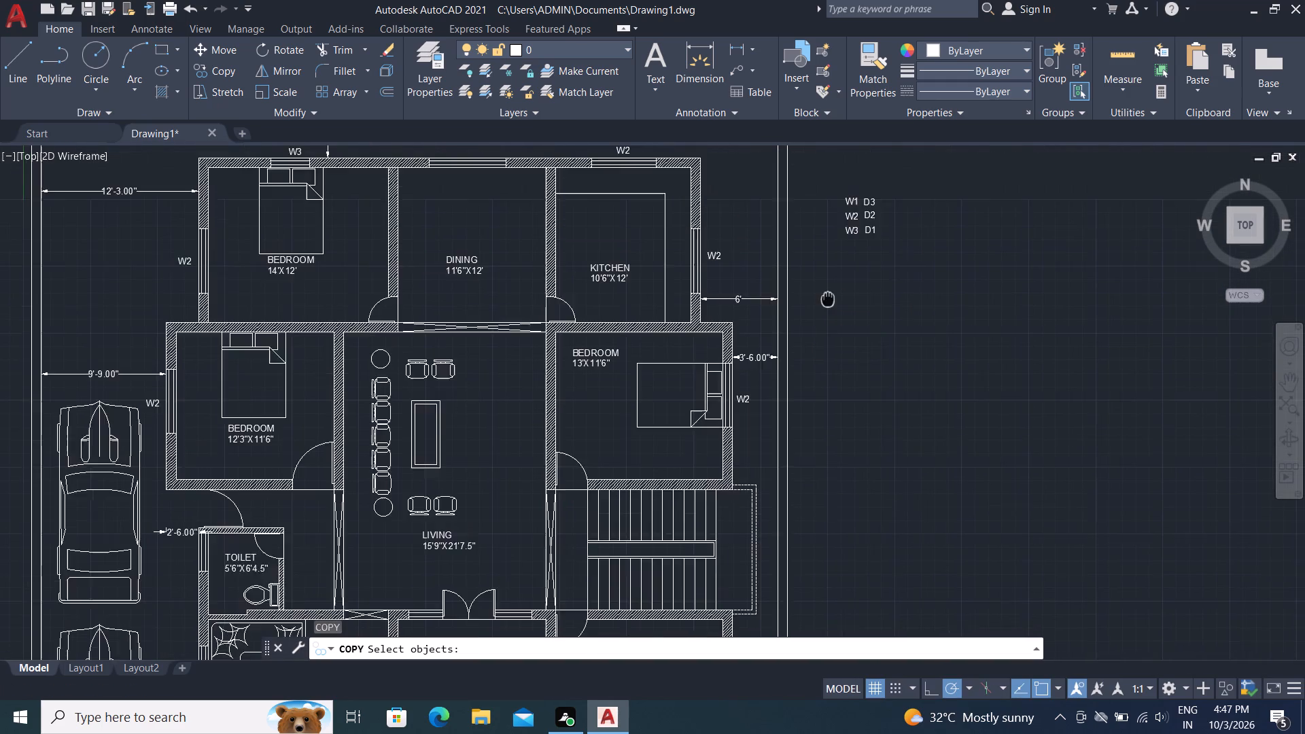
middle_drag(824, 323, 823, 325)
scroll(835, 266, up, 1)
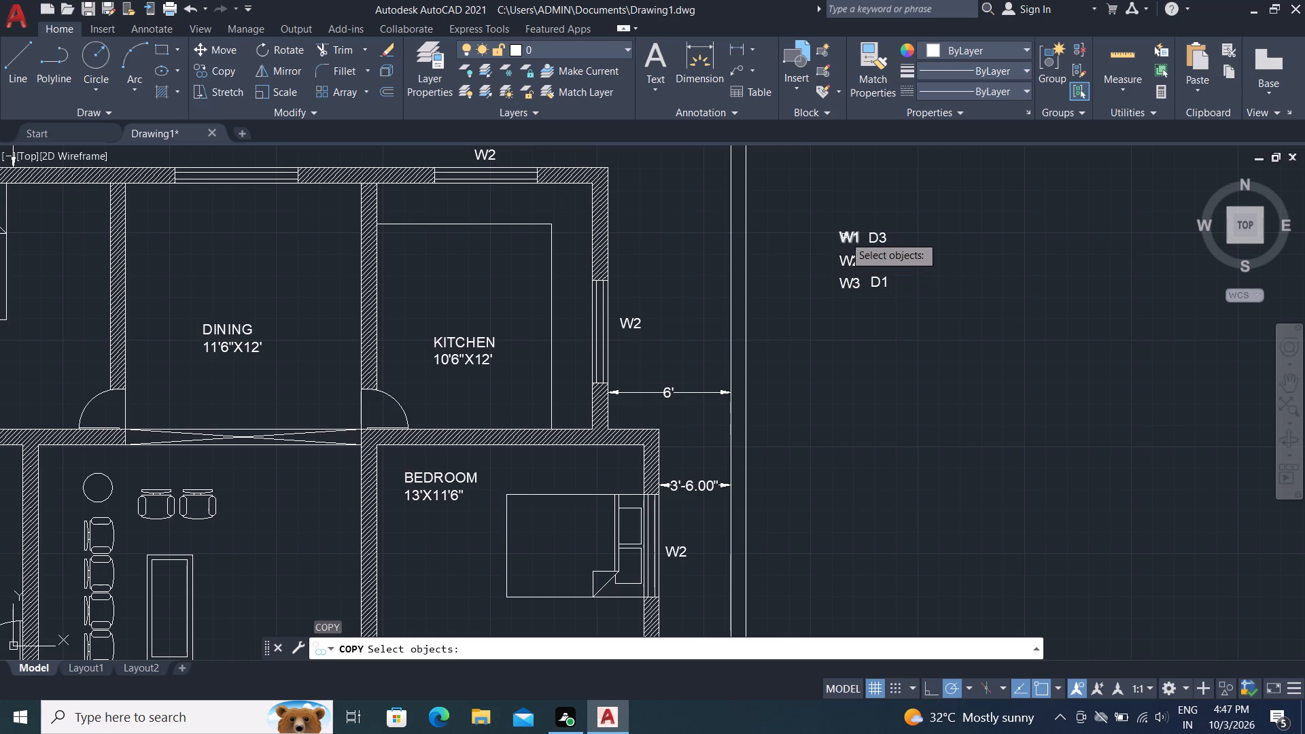
click(844, 236)
right_click(845, 233)
click(845, 233)
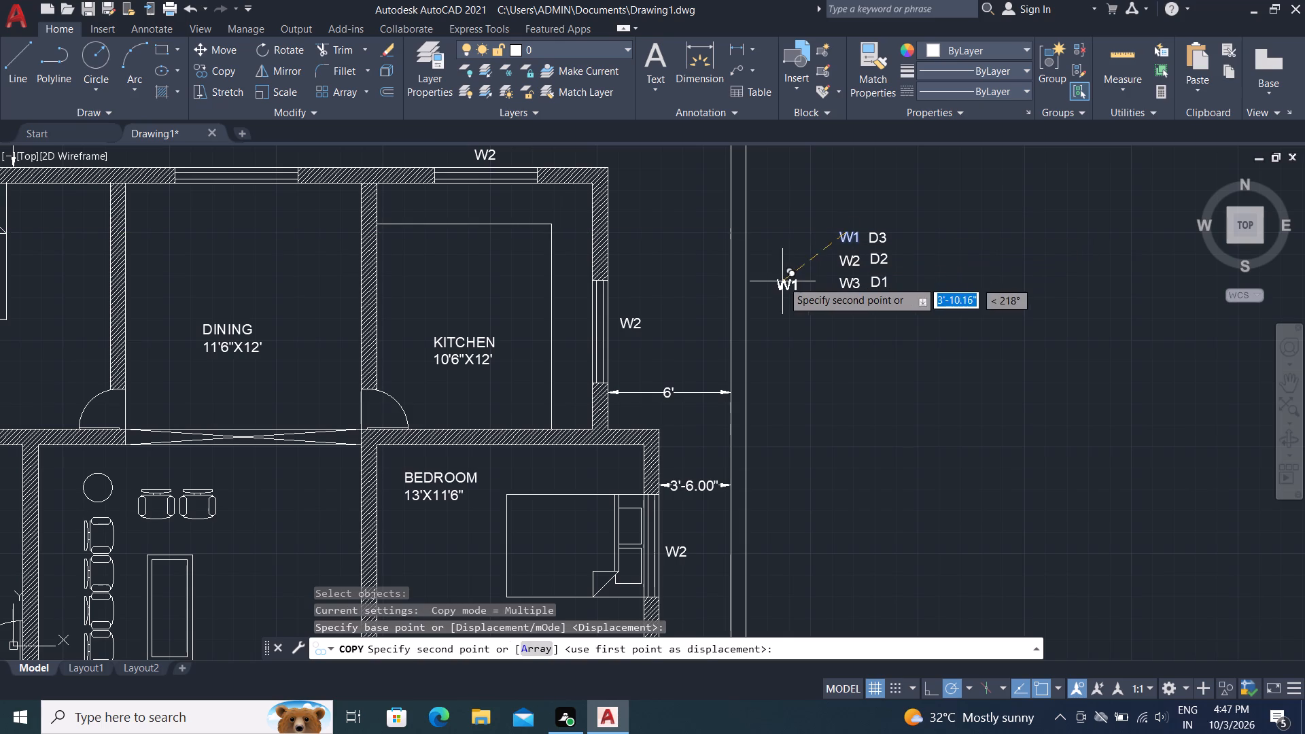
middle_drag(782, 281, 899, 281)
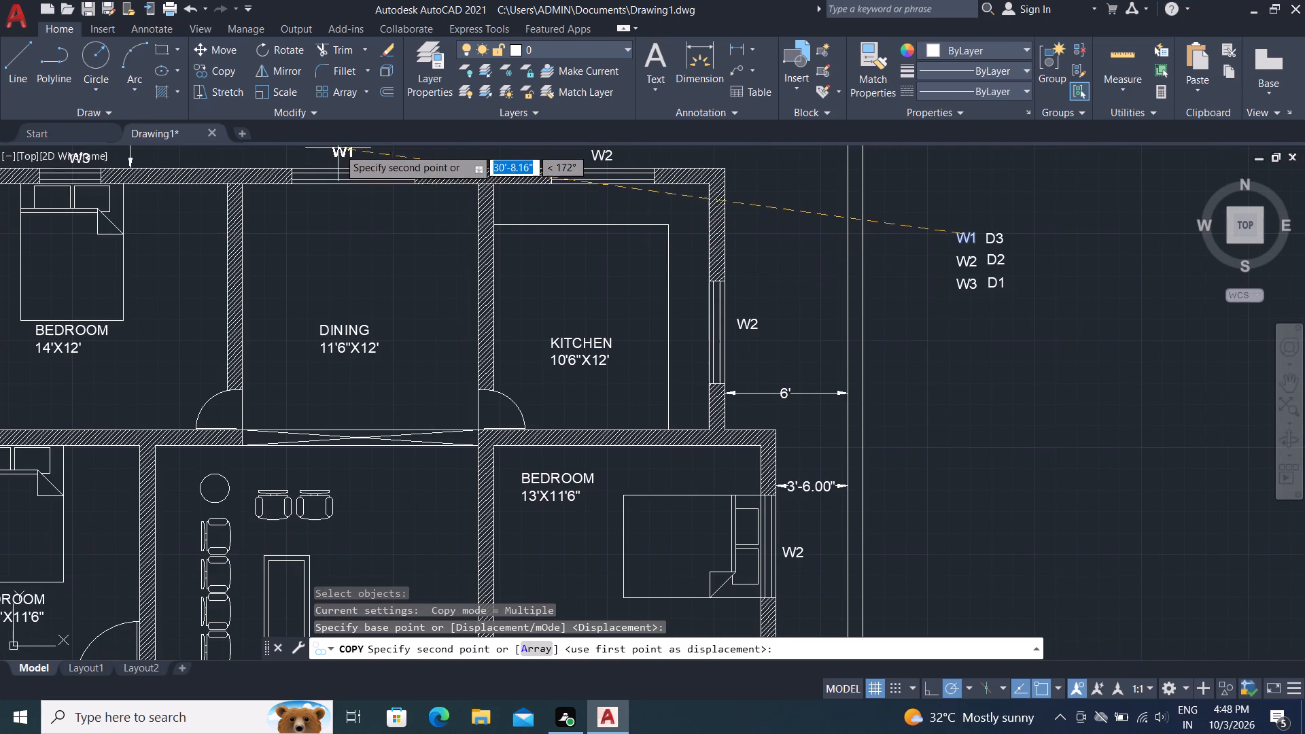
click(348, 151)
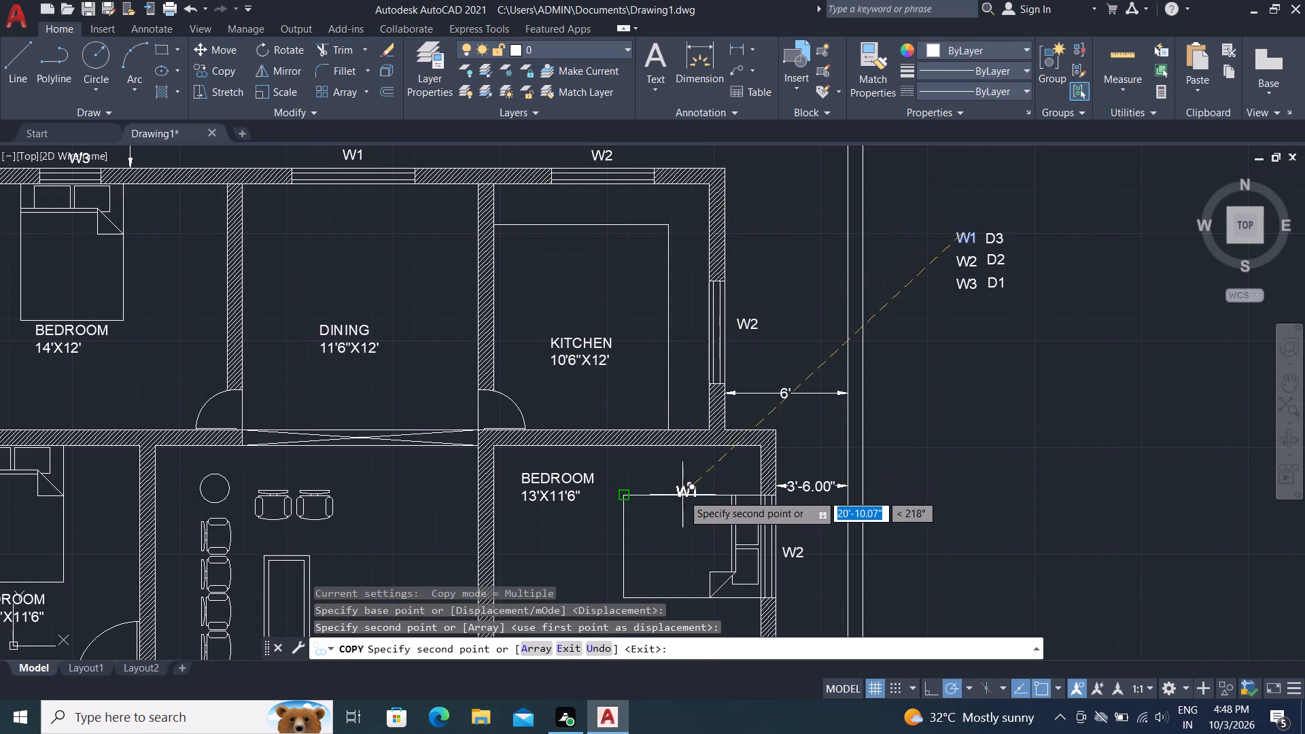
Place W1 copies just below the front windows of the 13'X12' bedroom and the drawing room.
middle_drag(682, 497, 706, 210)
middle_drag(663, 275, 711, 0)
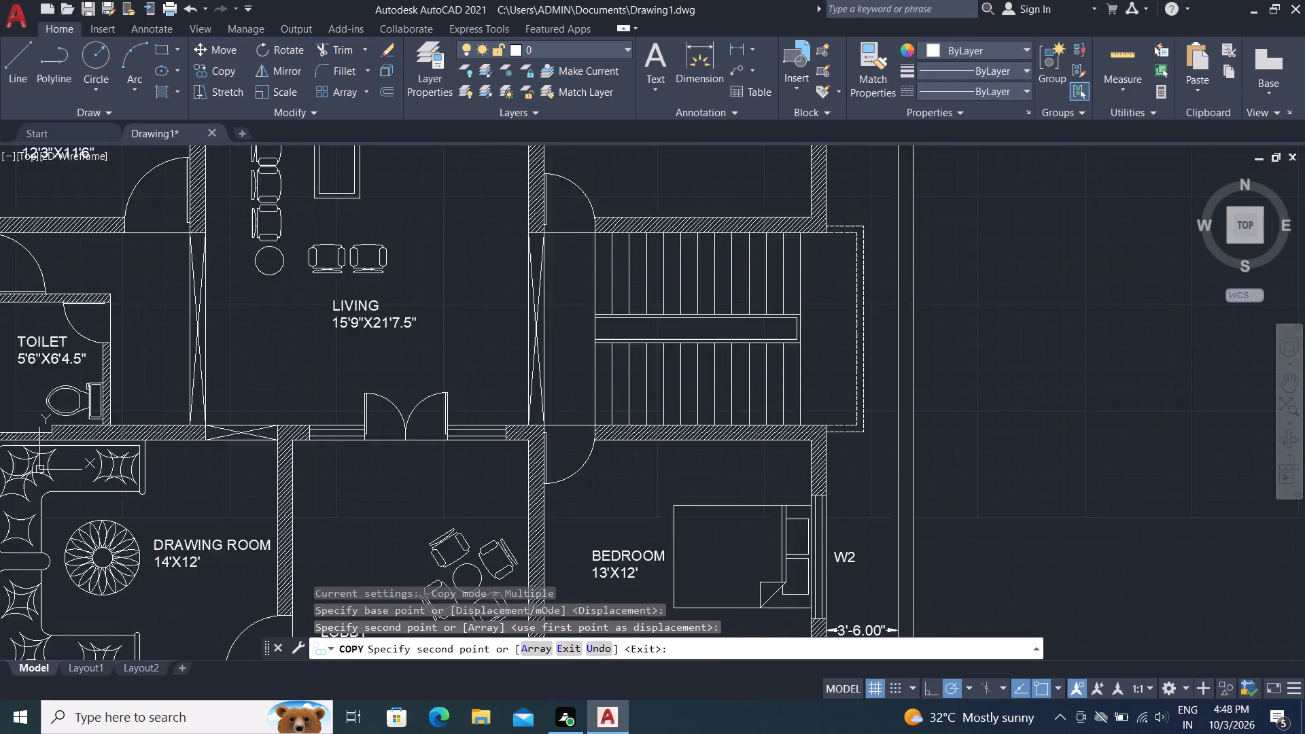
scroll(713, 527, up, 4)
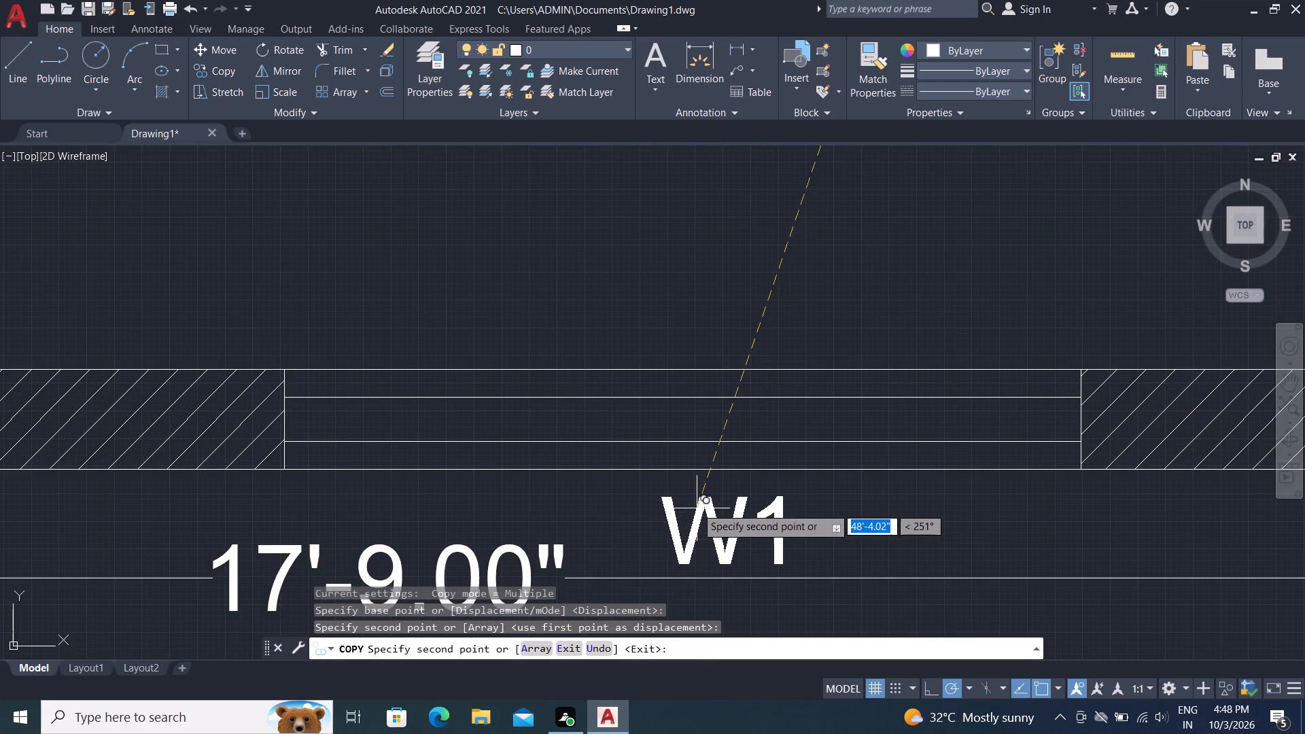
click(692, 502)
middle_drag(424, 466, 596, 451)
scroll(588, 419, down, 3)
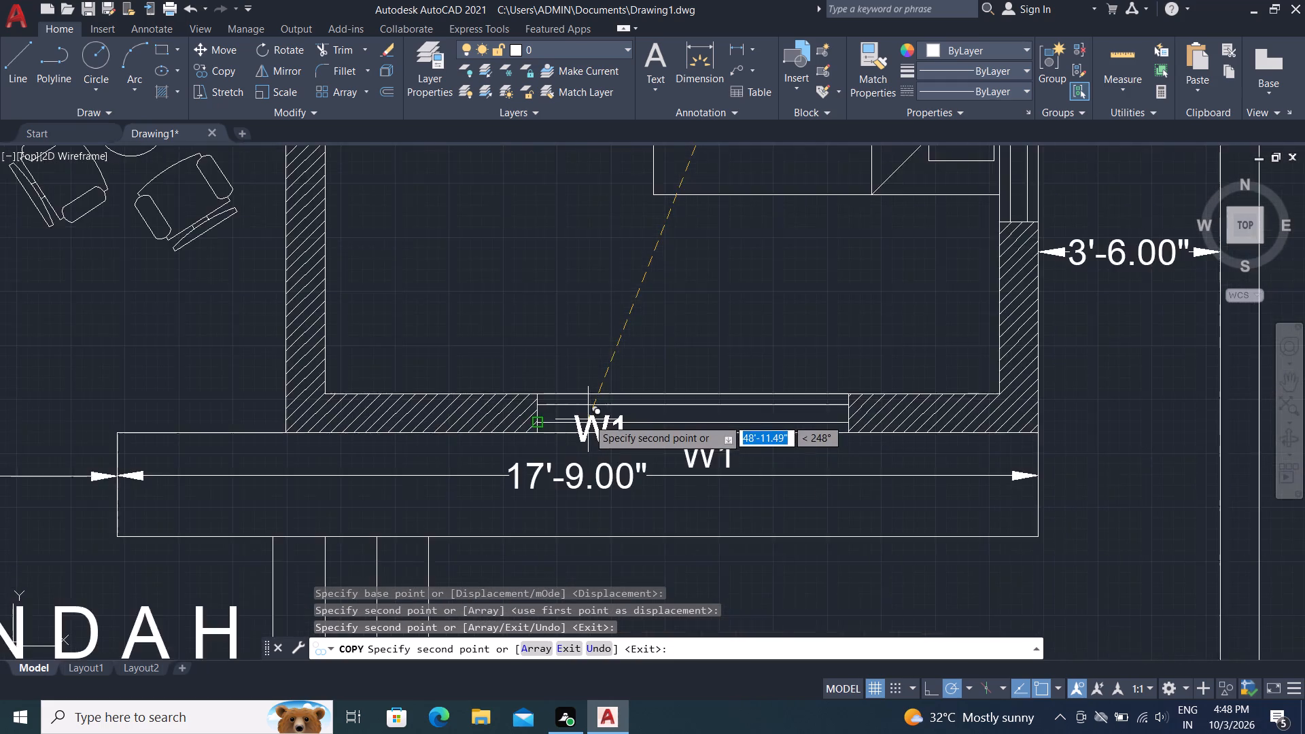
scroll(588, 418, down, 2)
middle_drag(192, 461, 648, 491)
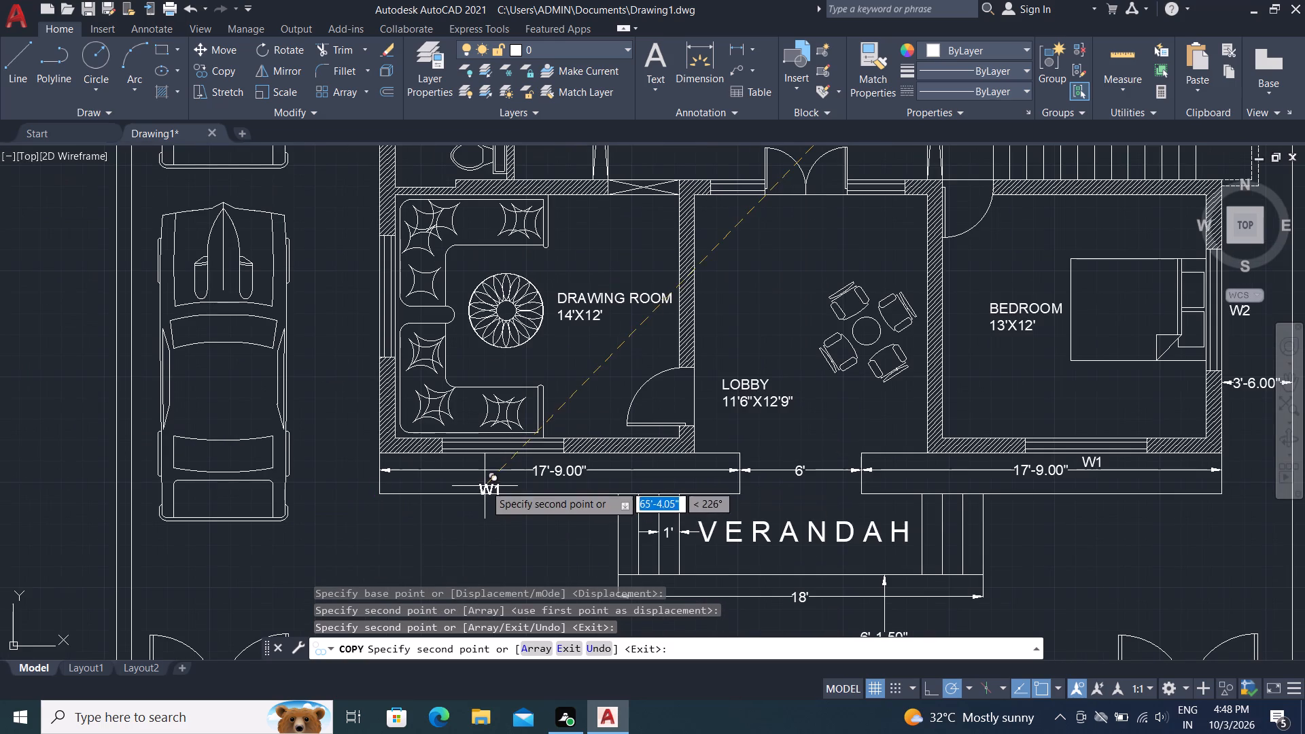
scroll(490, 471, up, 4)
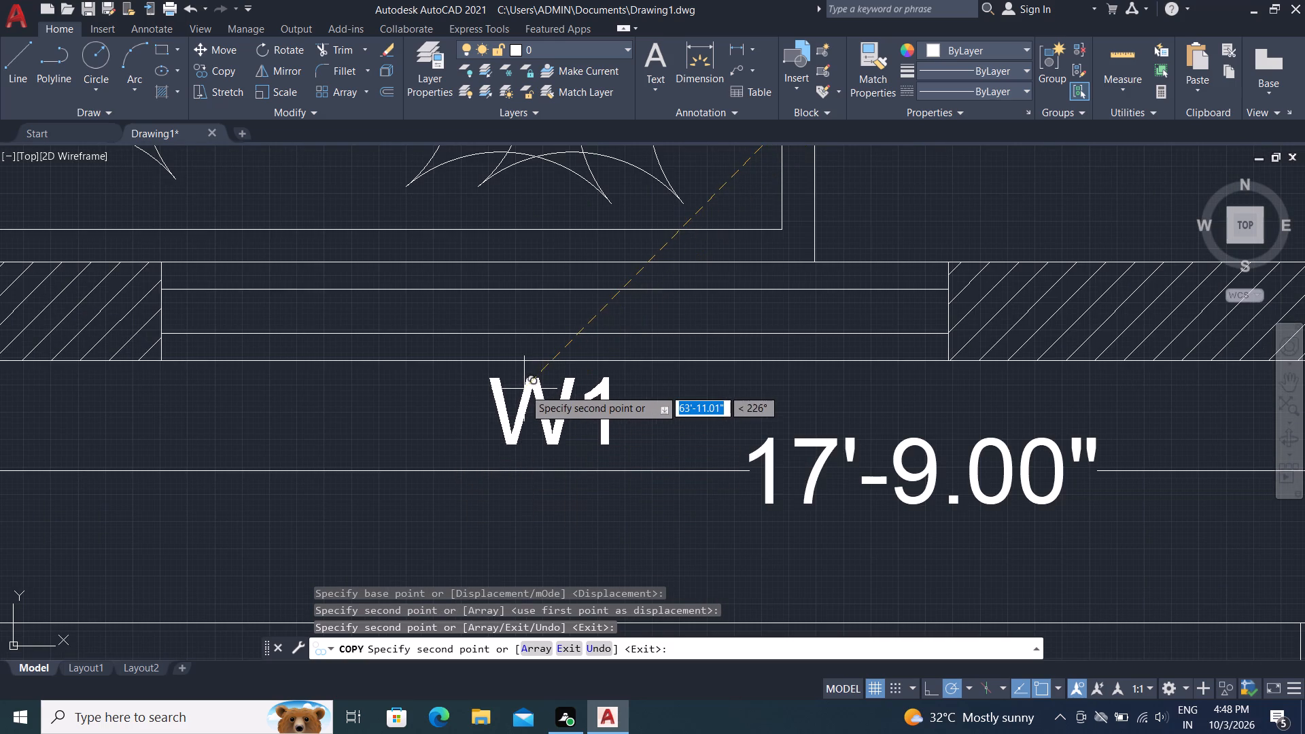
click(524, 389)
Place another W1 copy outside the drawing room's outer side window.
scroll(514, 399, down, 6)
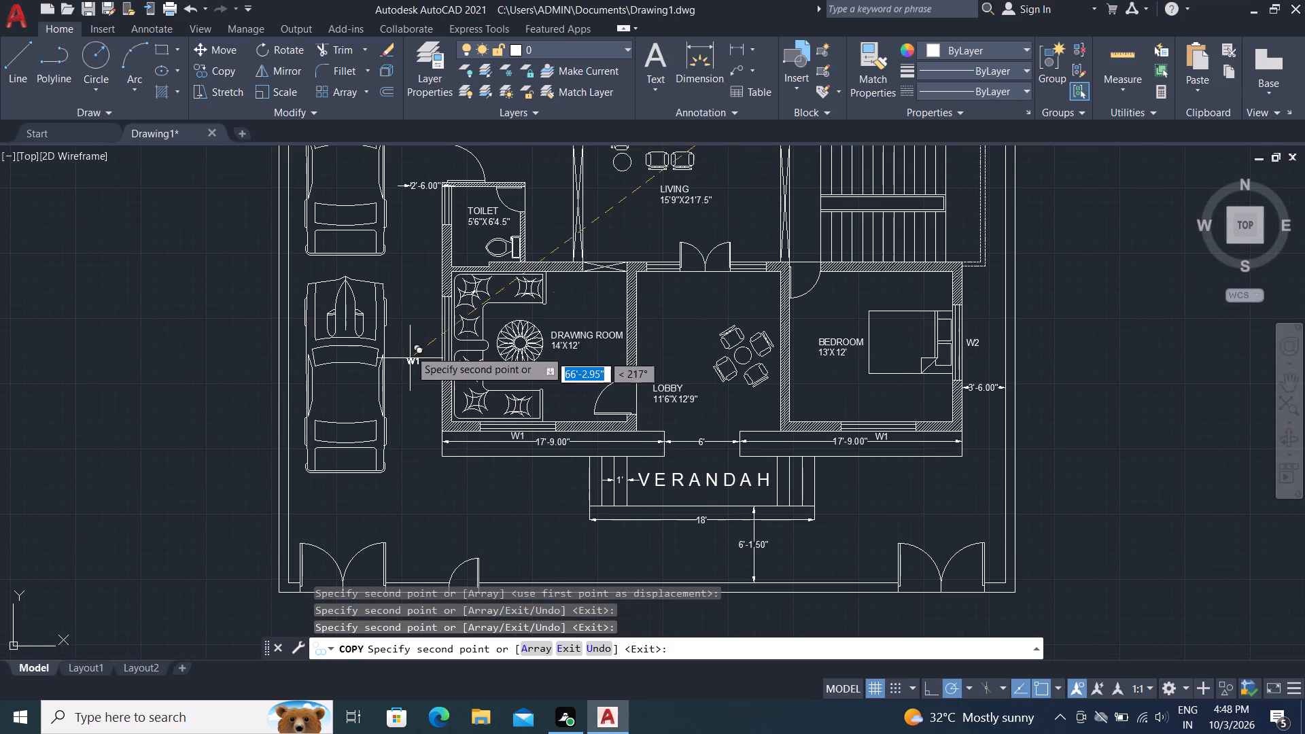
scroll(408, 333, up, 2)
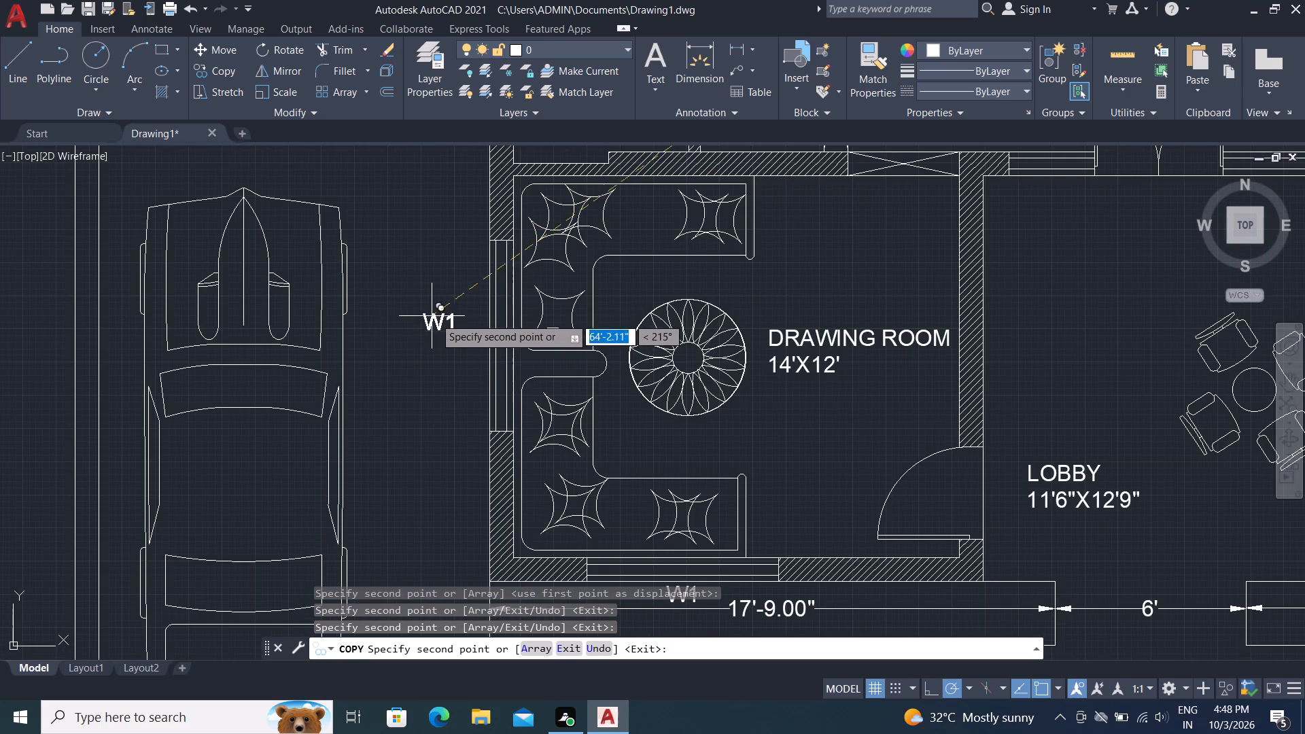
click(453, 328)
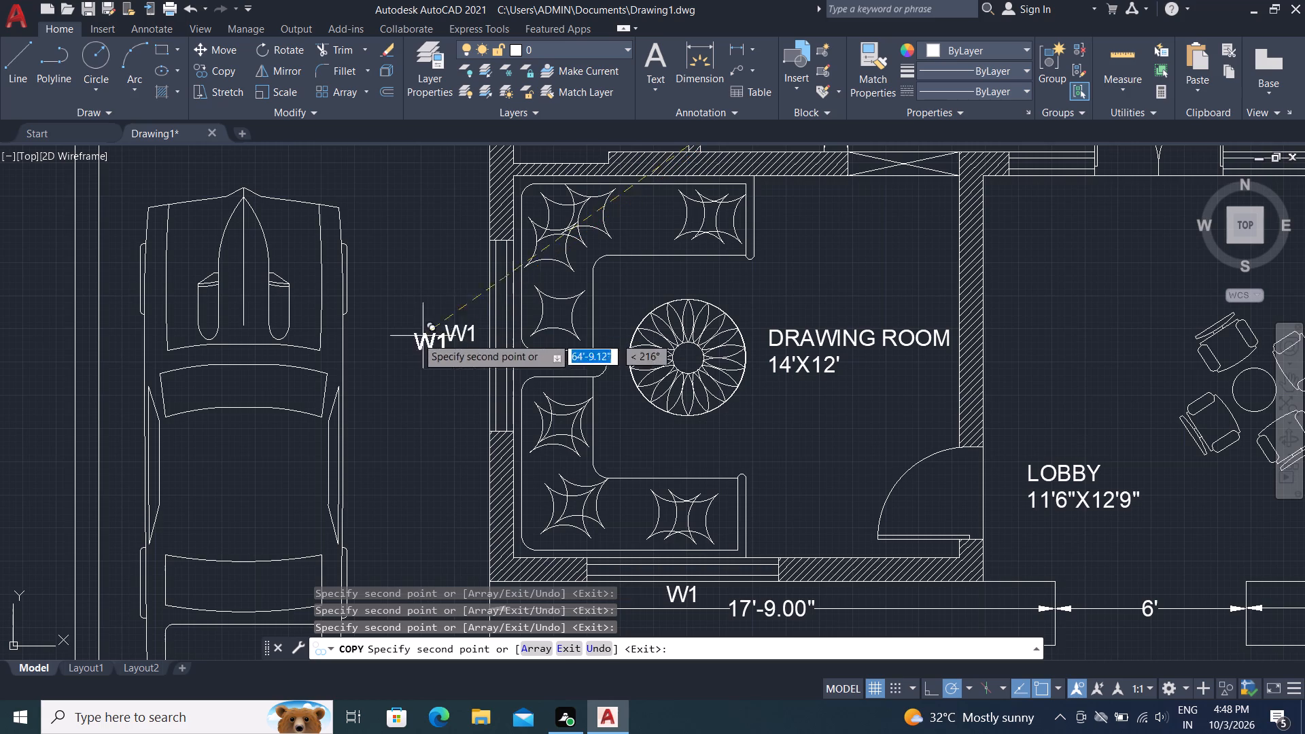
Place a W1 copy outside the toilet's window, below the 2'-6" dimension, and end the copying.
middle_drag(805, 208, 803, 208)
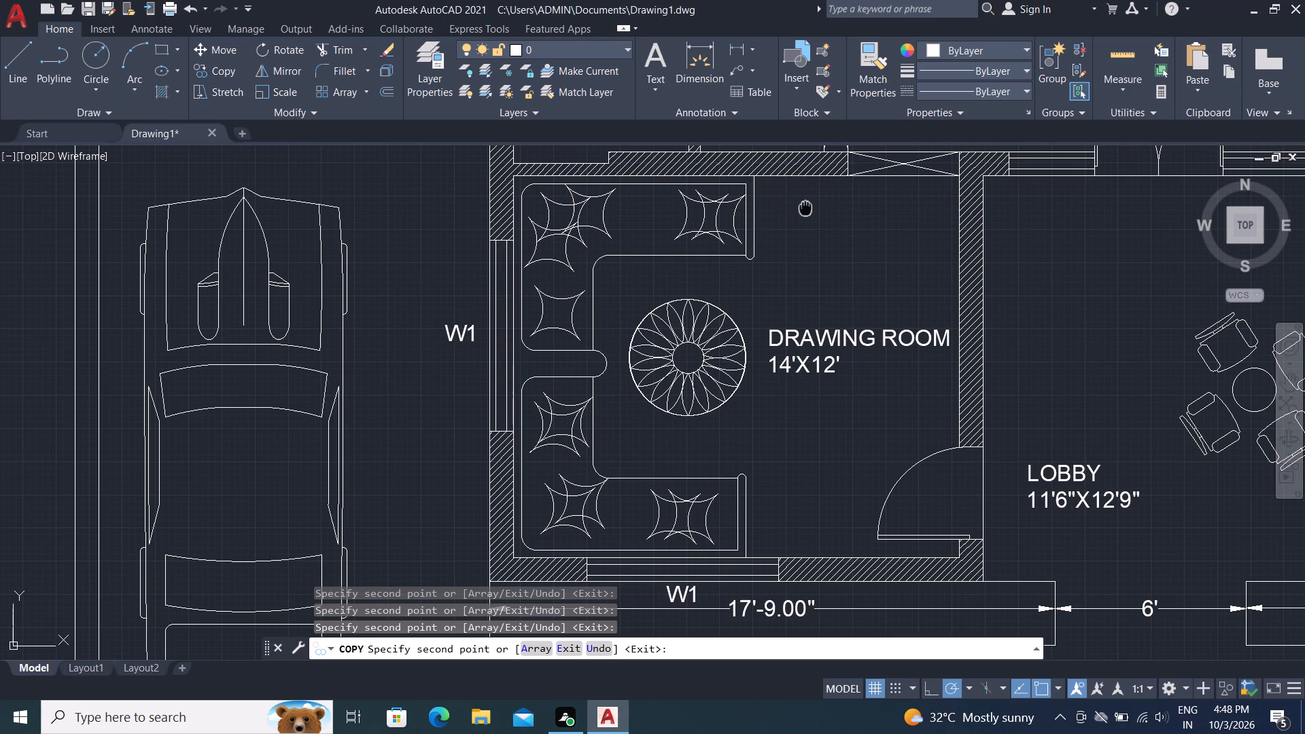
middle_drag(803, 208, 675, 255)
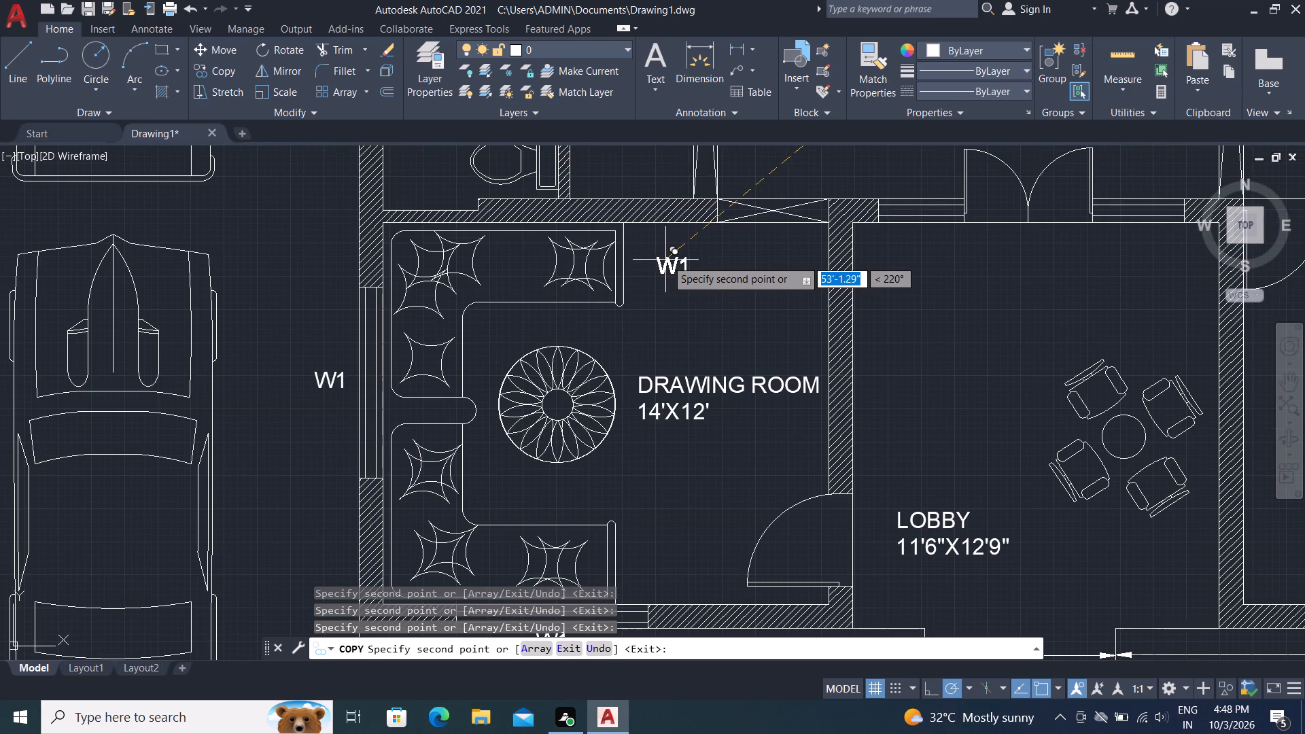
scroll(667, 260, down, 1)
middle_drag(675, 264, 727, 542)
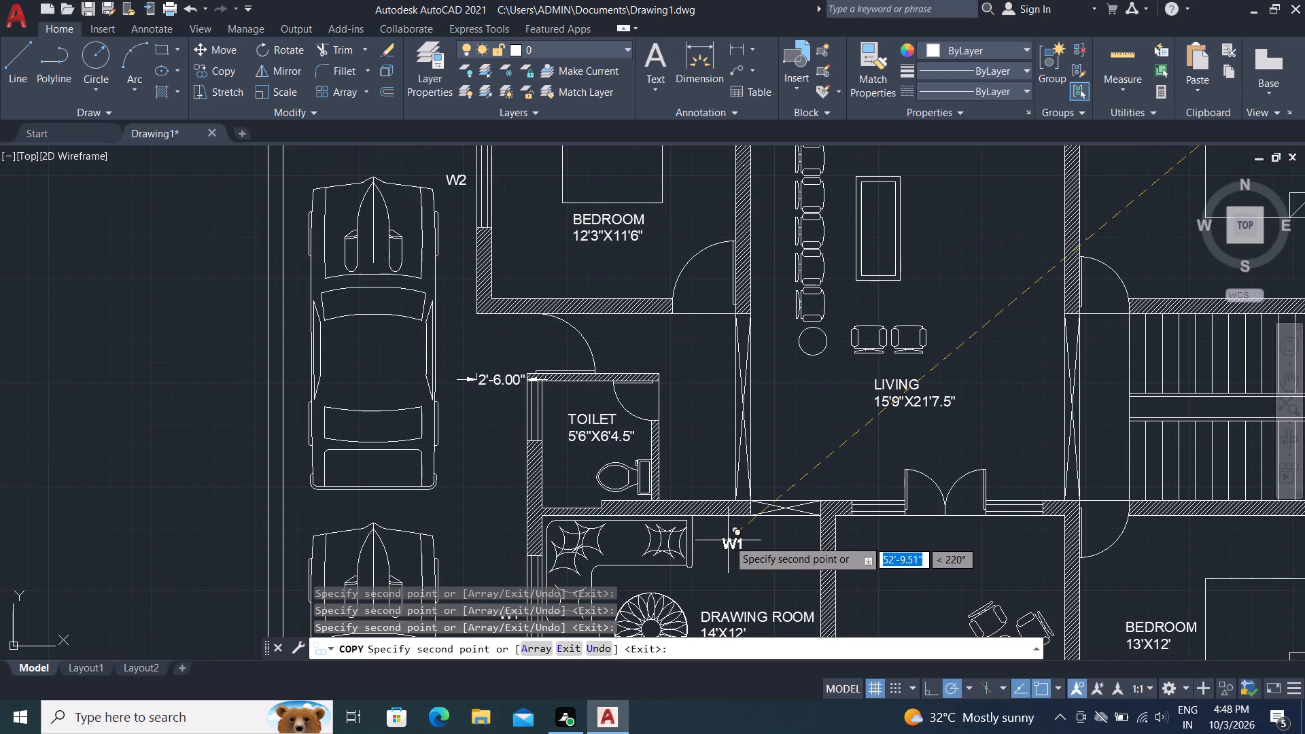
scroll(483, 408, up, 3)
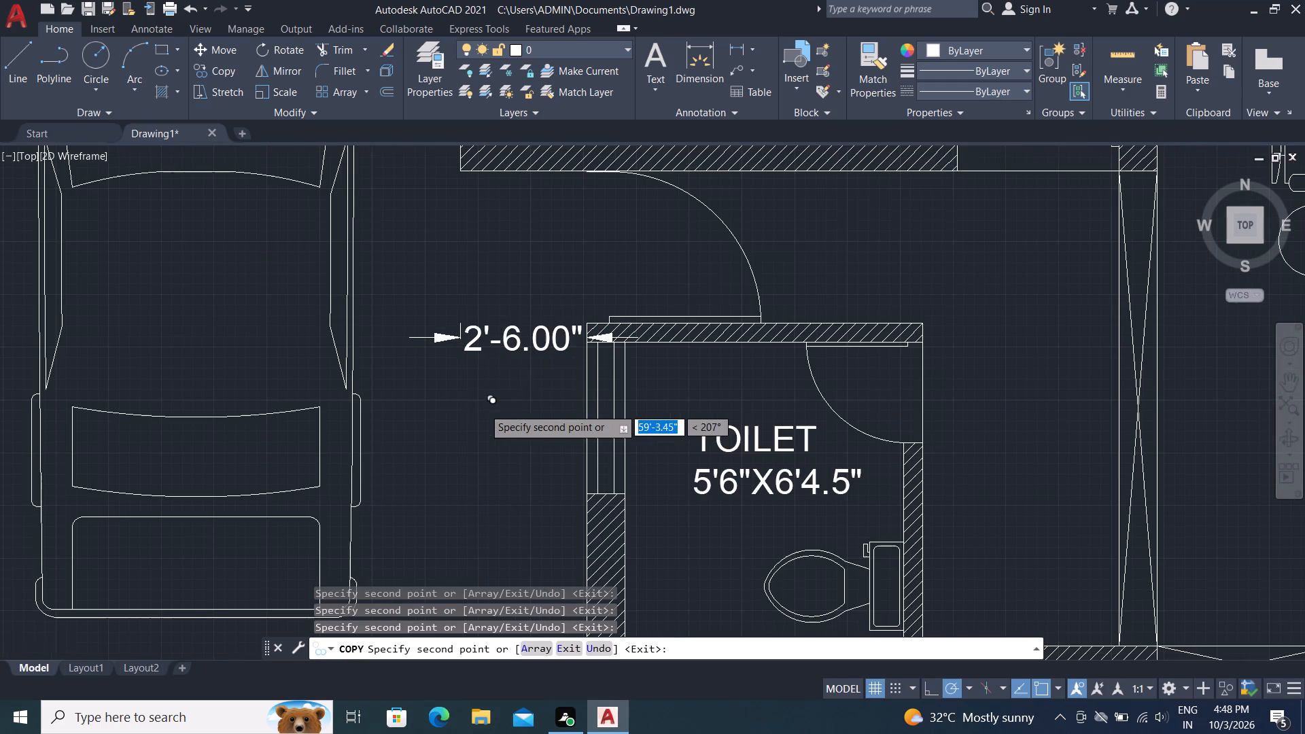
click(536, 411)
key(Escape)
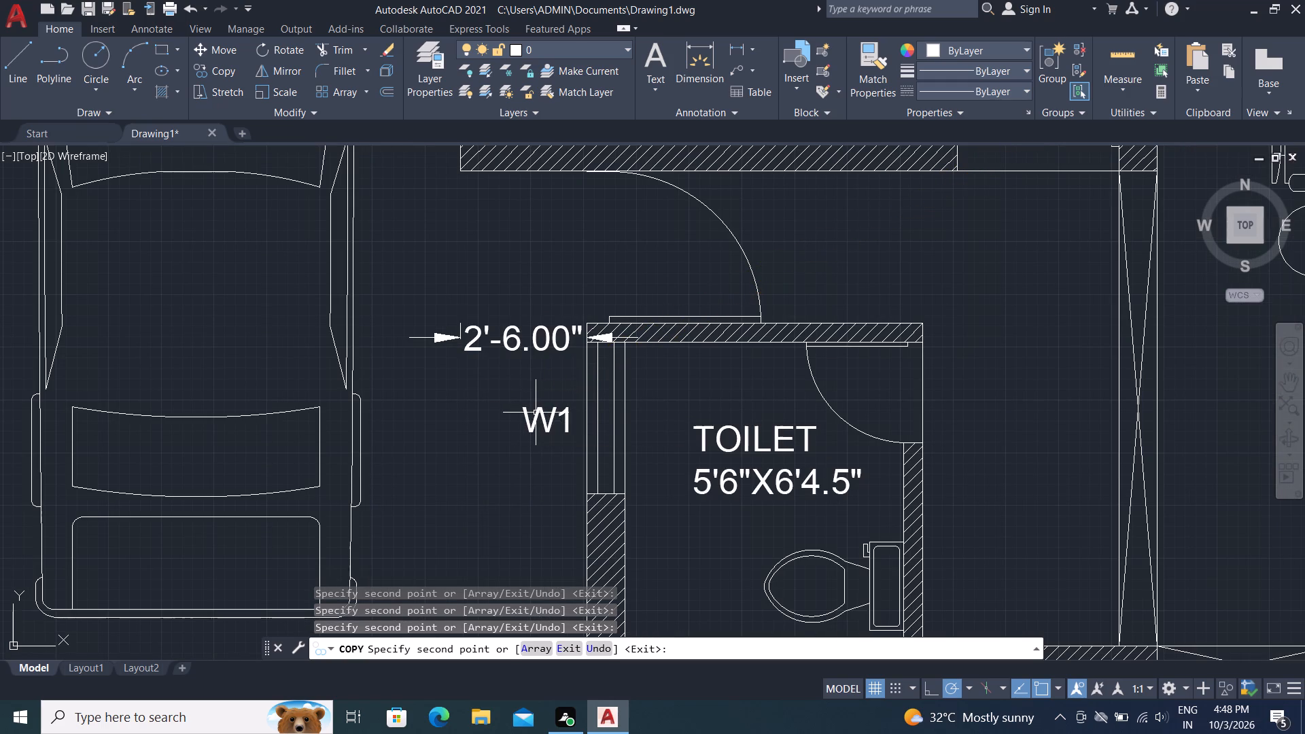
Change the text of the label beside the toilet window to V.
double_click(541, 424)
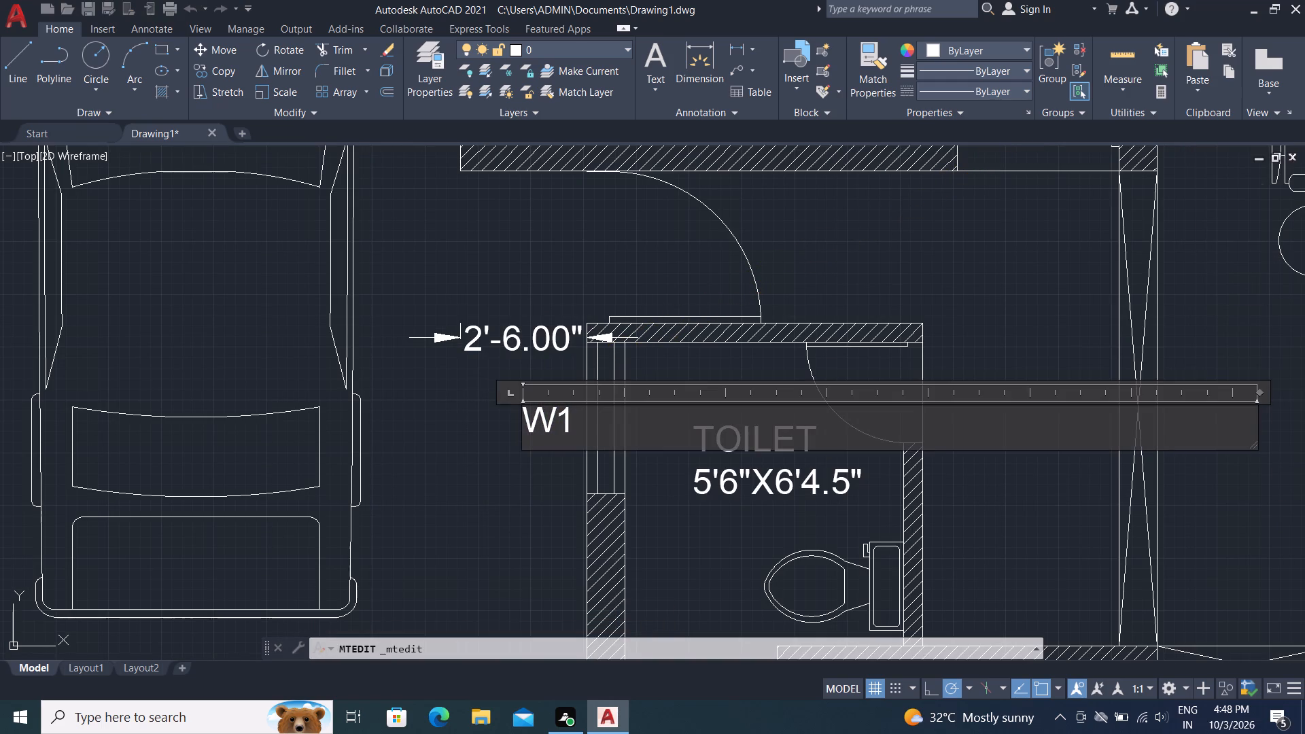
click(596, 421)
key(BackSpace)
key(BackSpace)
key(BackSpace)
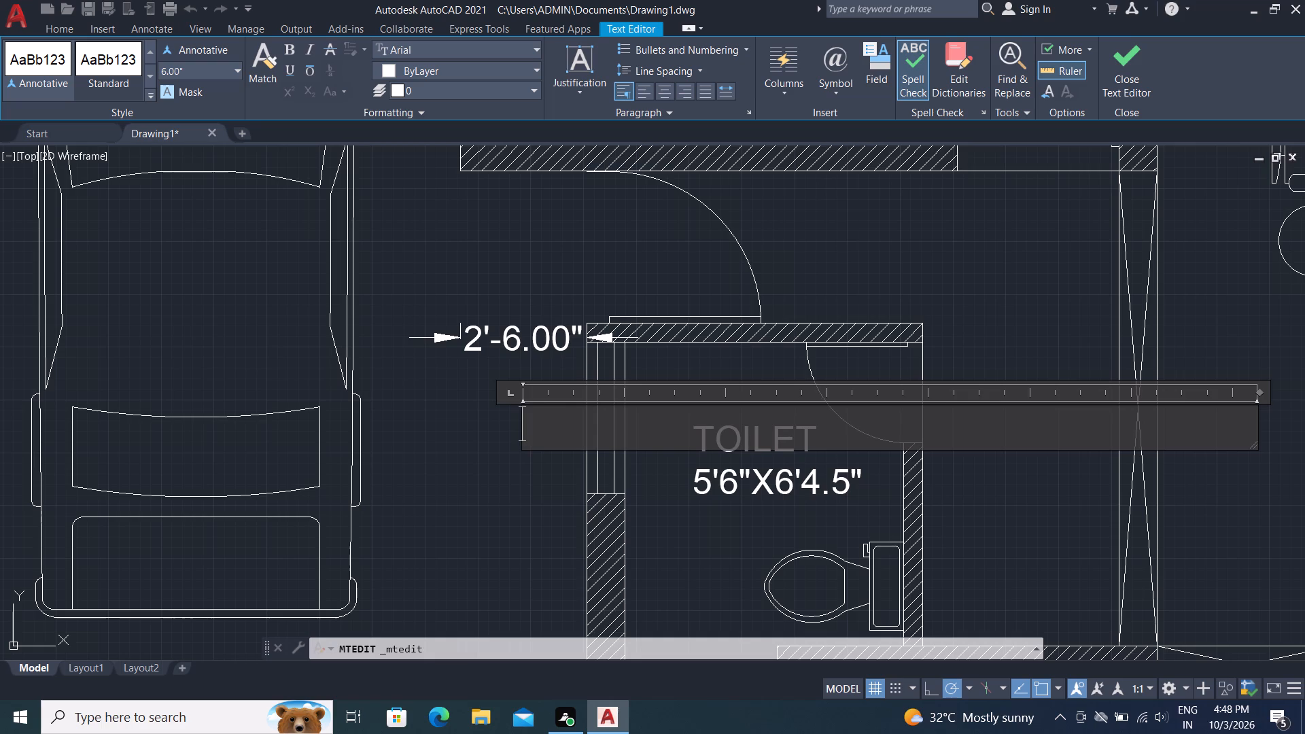
key(v)
click(489, 500)
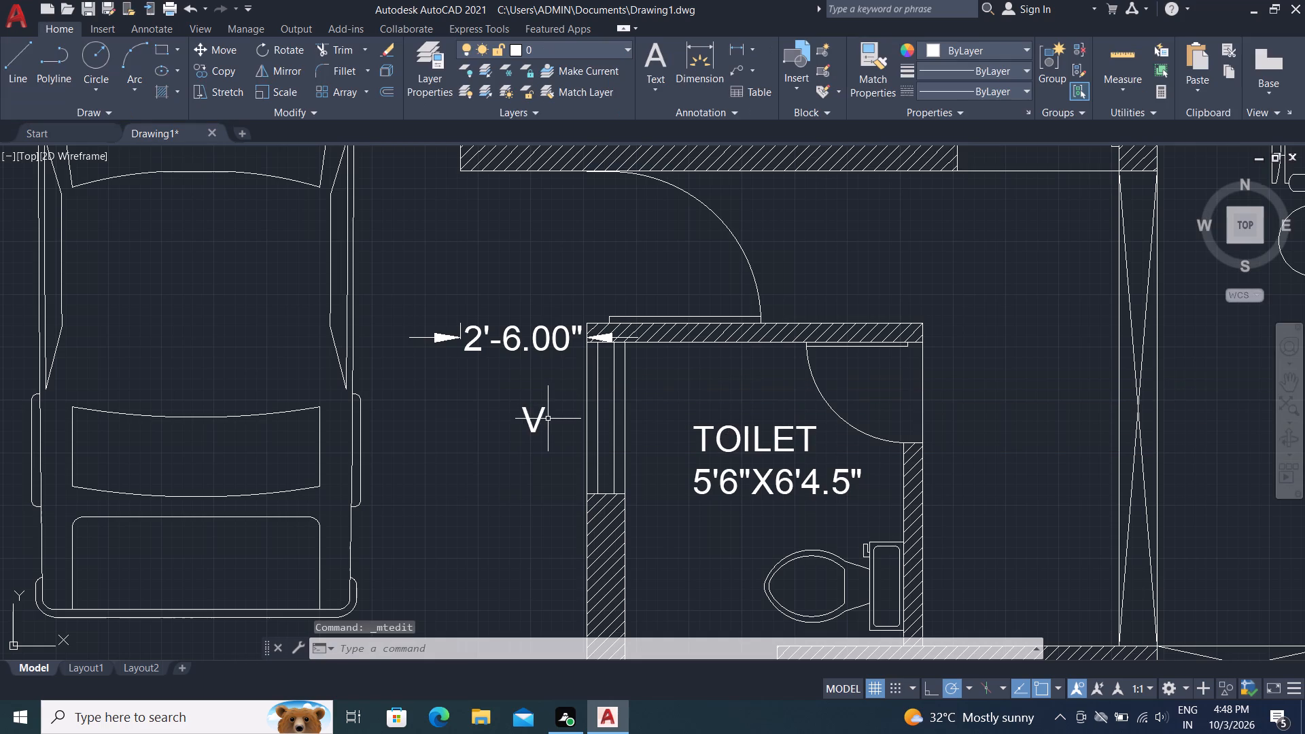
Move the V label slightly closer to the toilet window.
click(540, 418)
text(M)
key(space)
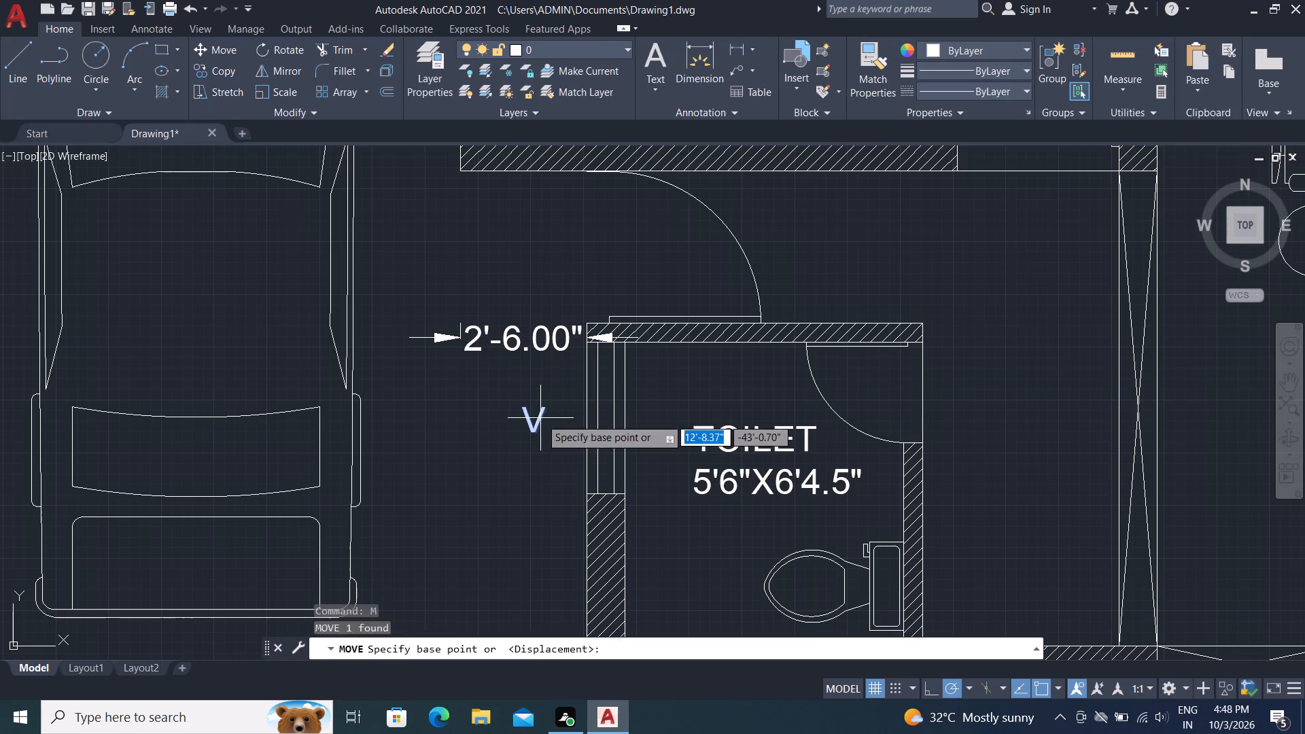
click(540, 418)
click(565, 417)
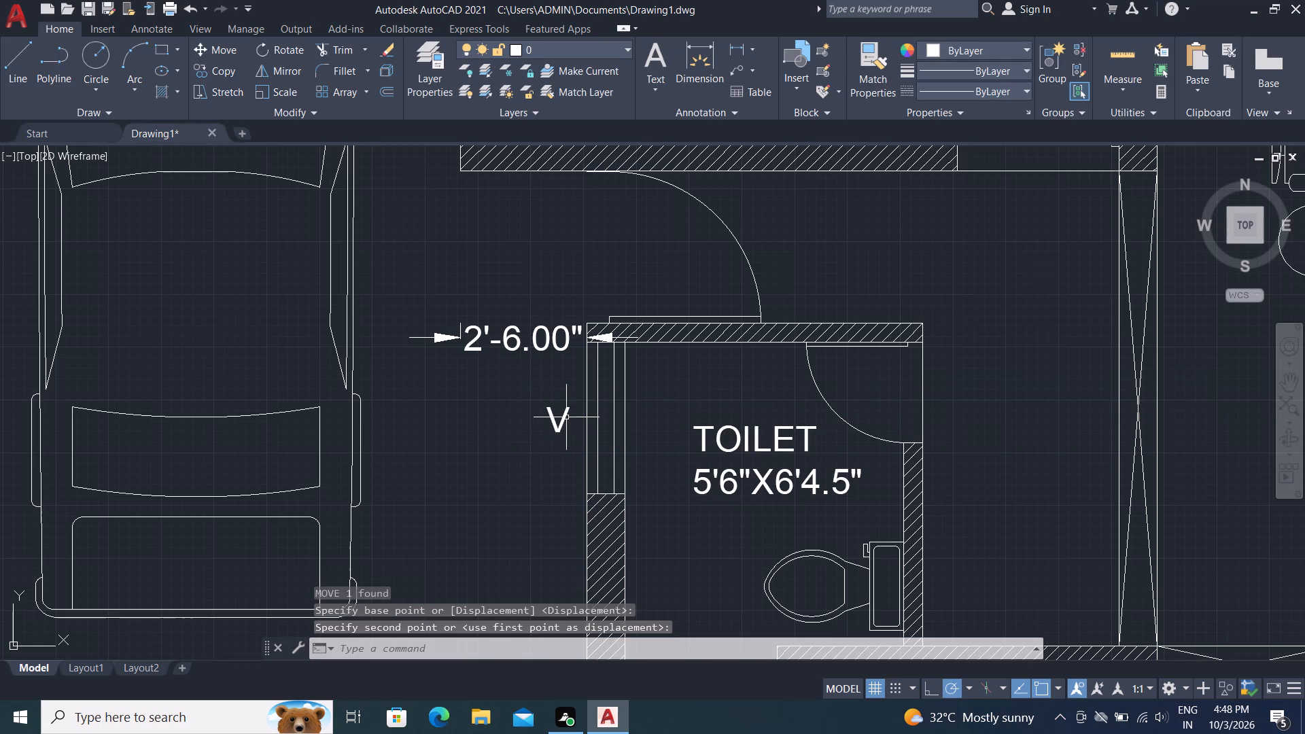
key(Escape)
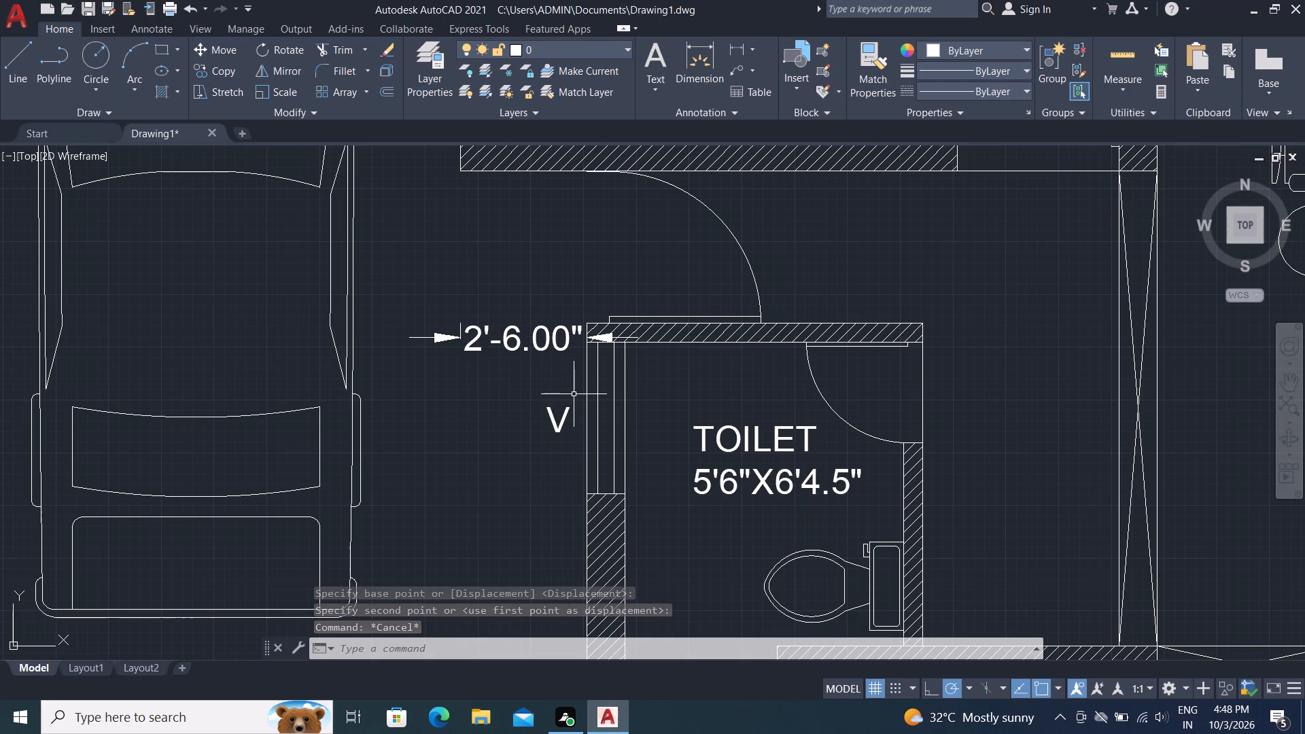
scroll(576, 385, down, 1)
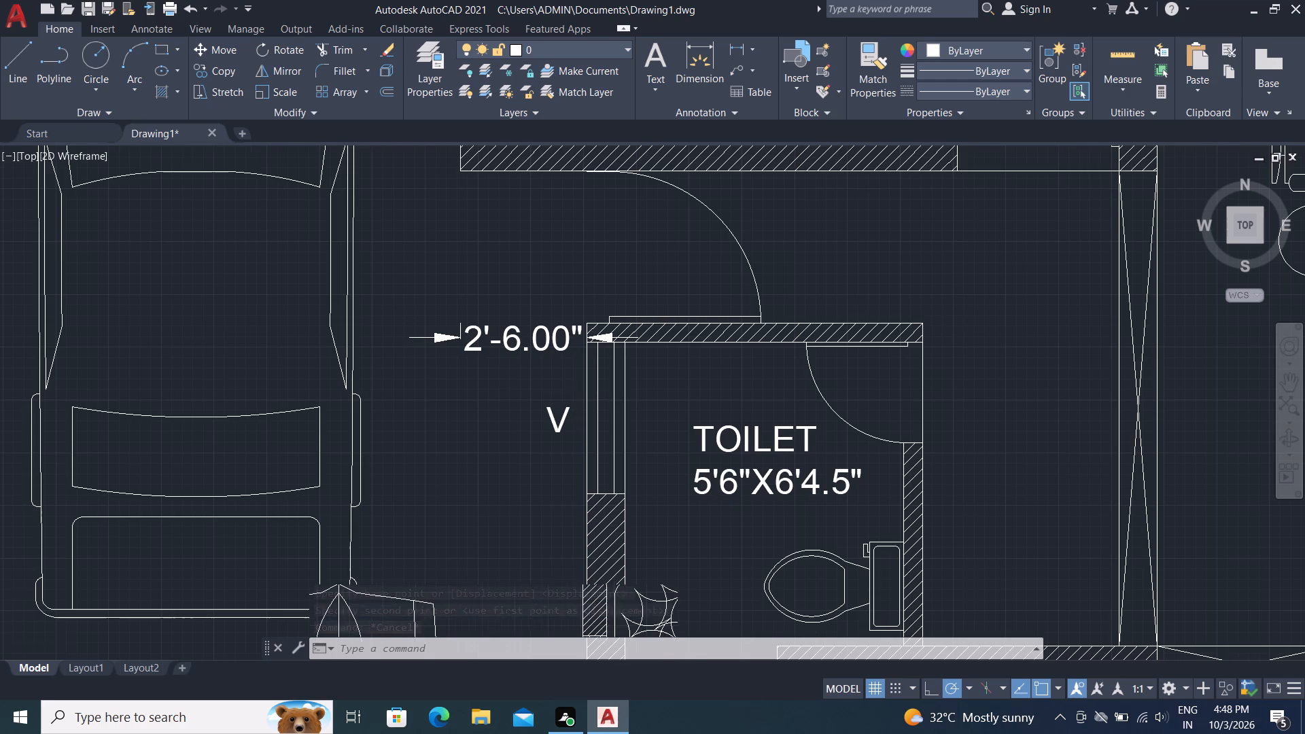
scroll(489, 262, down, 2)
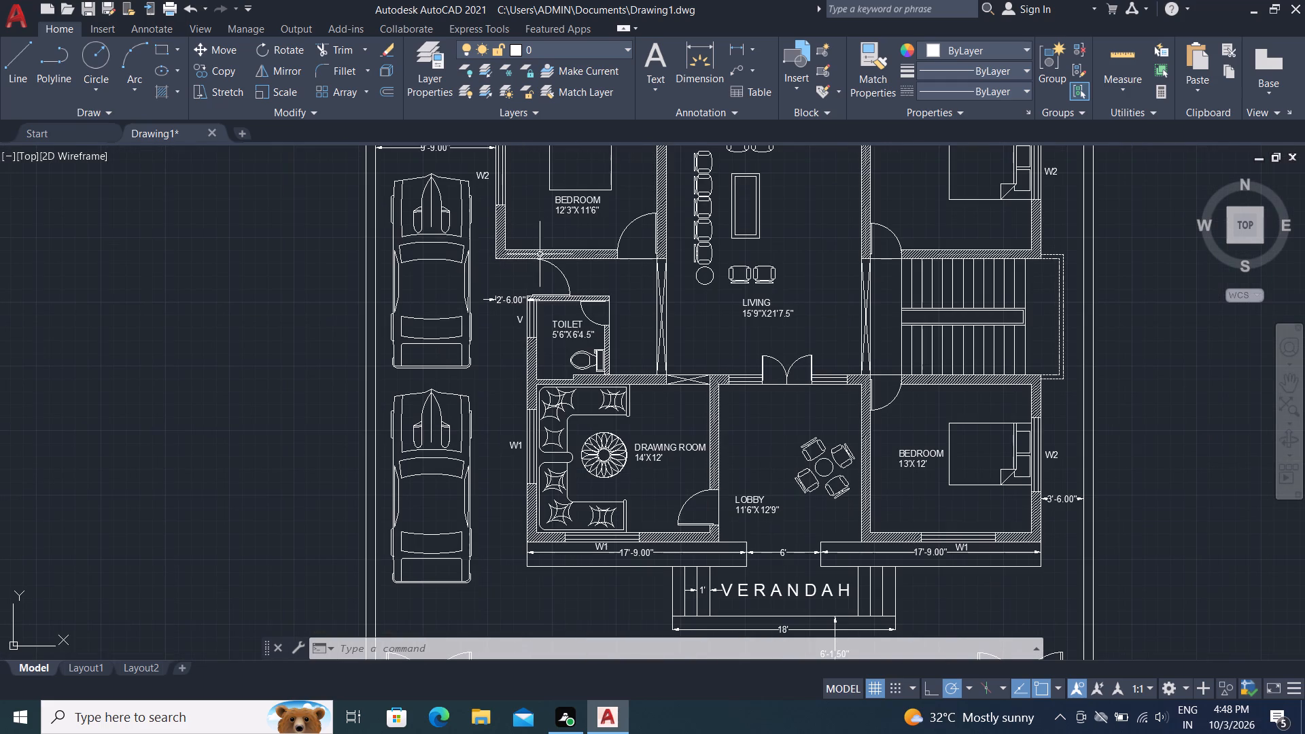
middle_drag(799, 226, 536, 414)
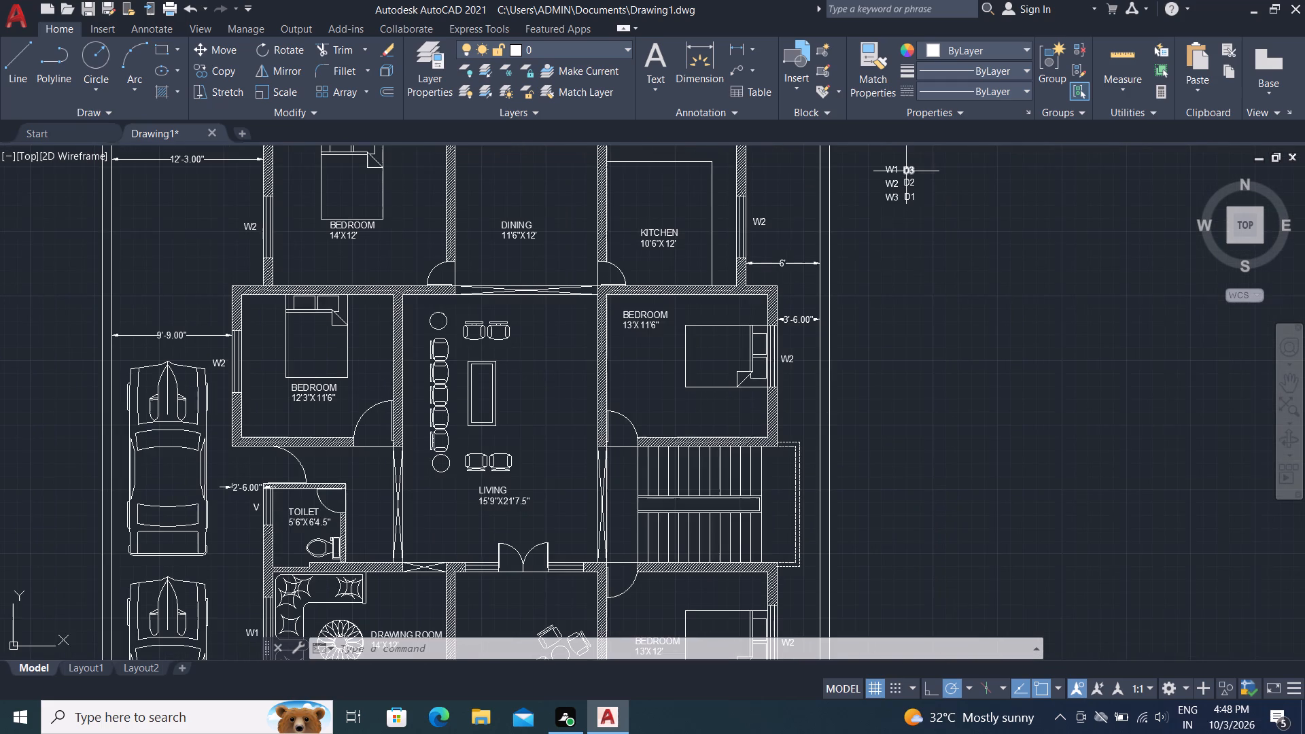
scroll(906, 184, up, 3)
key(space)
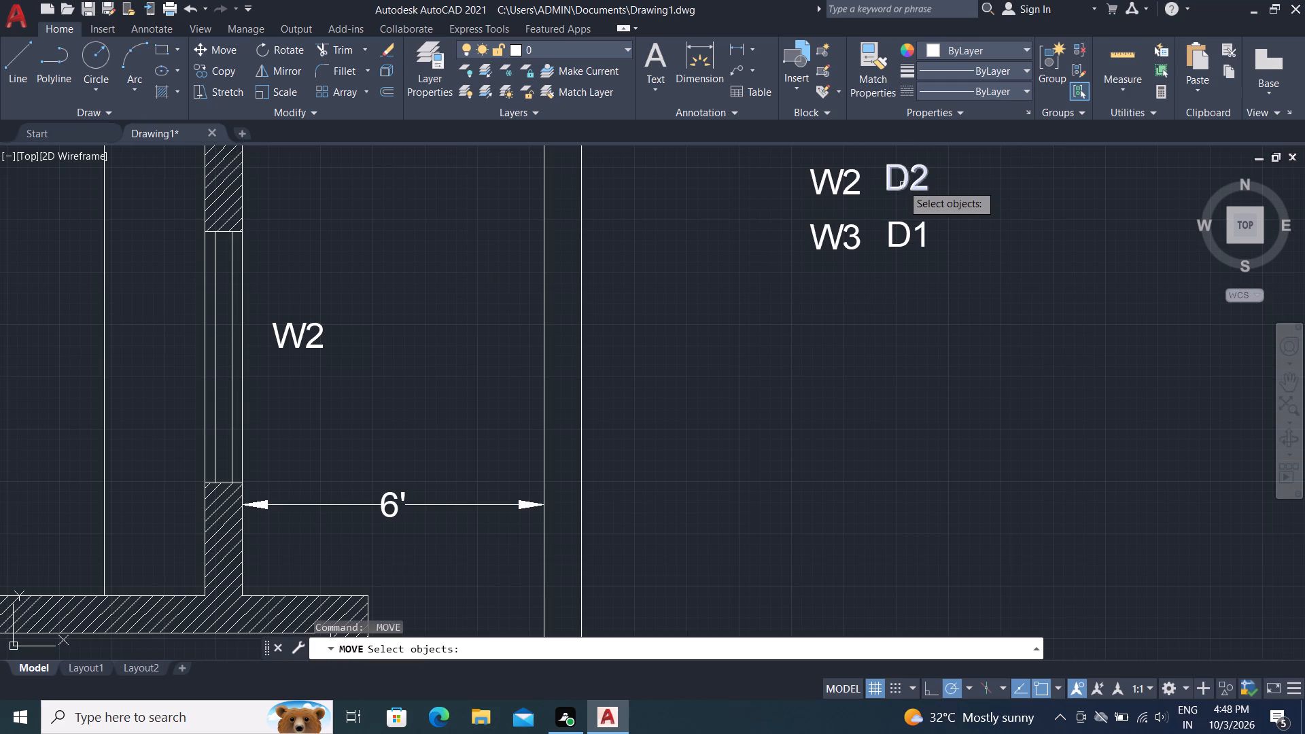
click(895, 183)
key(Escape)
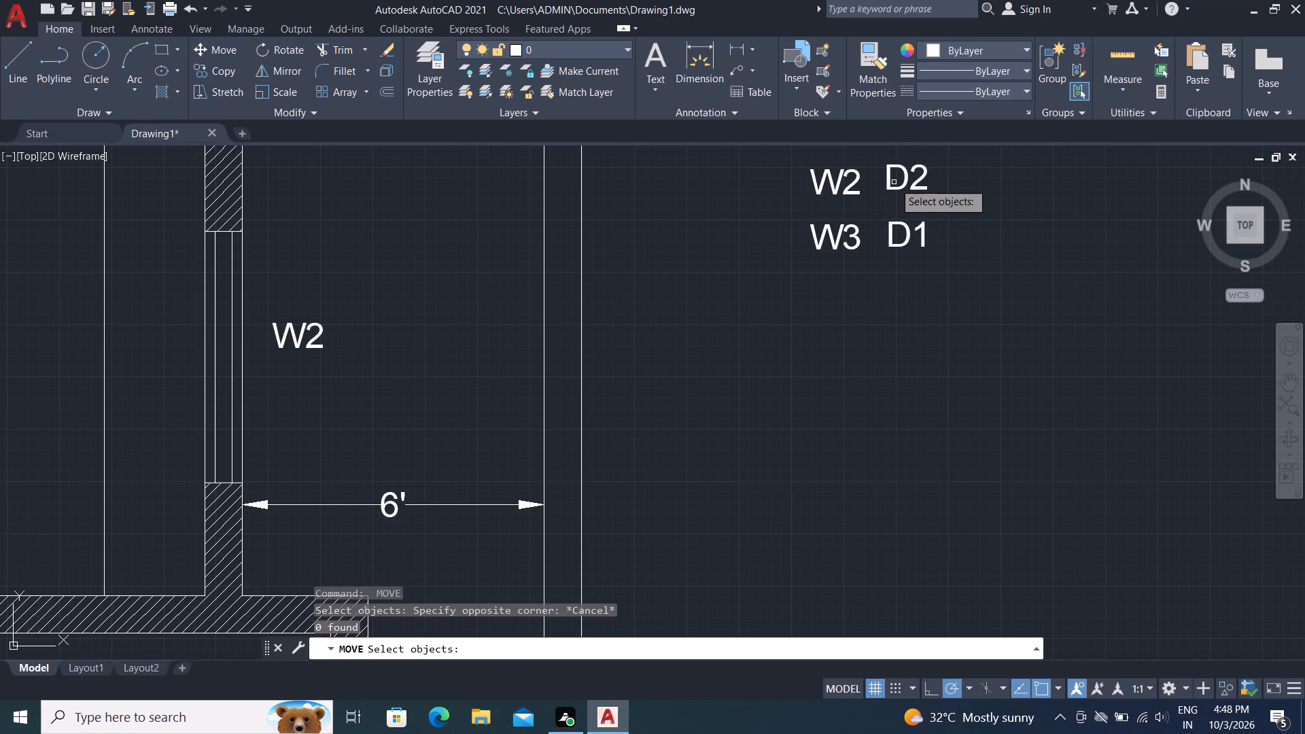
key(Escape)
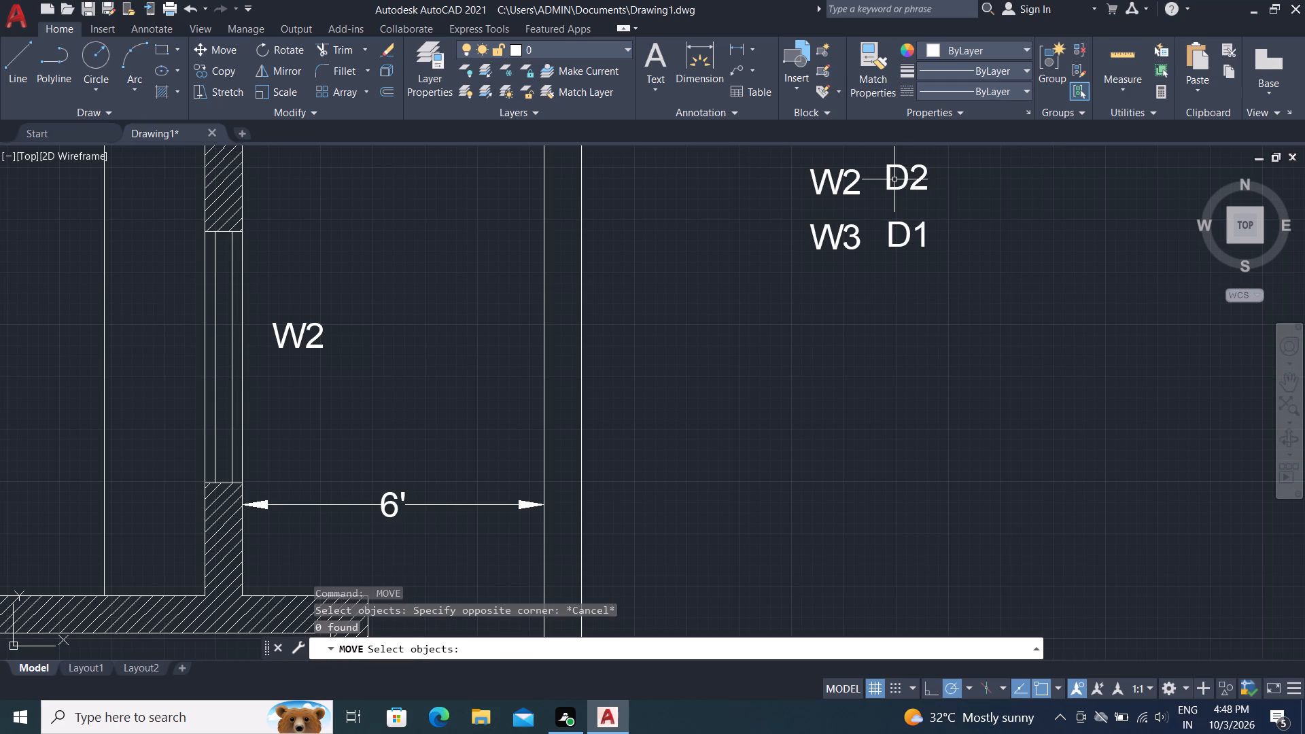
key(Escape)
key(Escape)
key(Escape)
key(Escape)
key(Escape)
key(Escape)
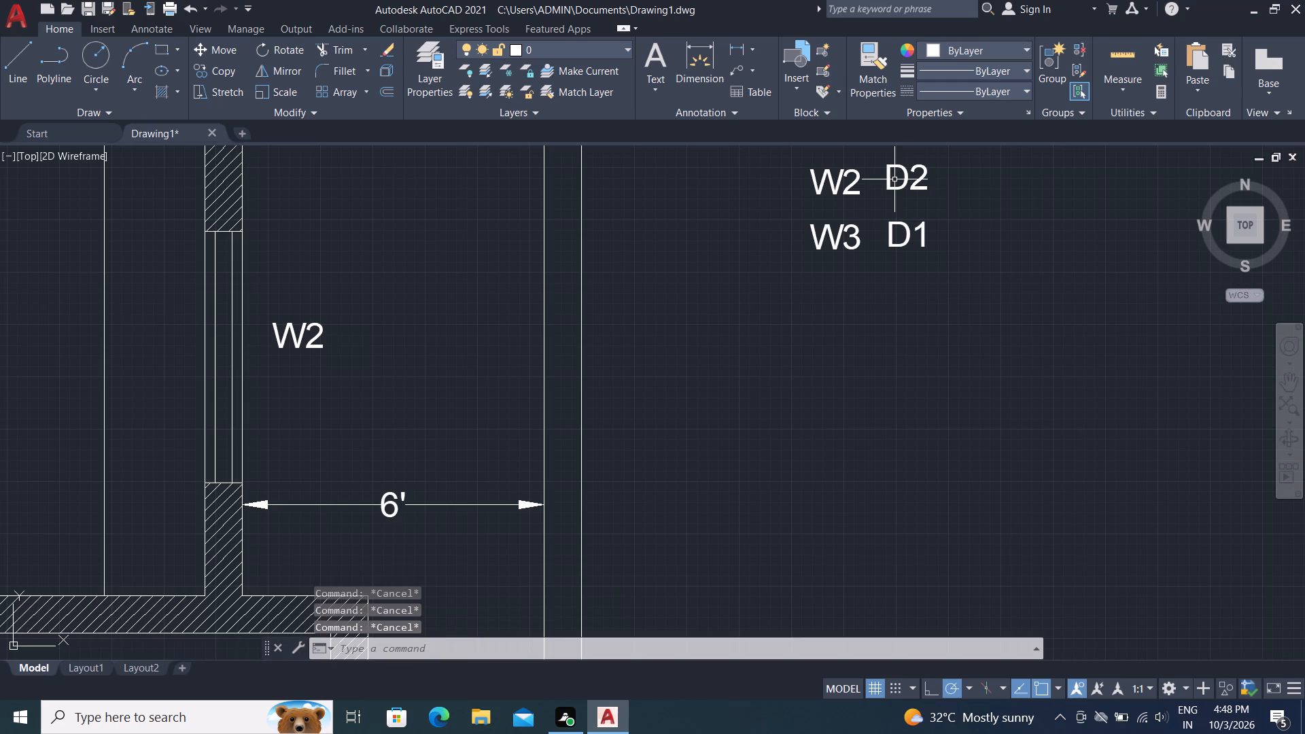
Copy the prepared D2 label and place it below the door of the westernmost 12'X8'3" room.
text(CO)
key(space)
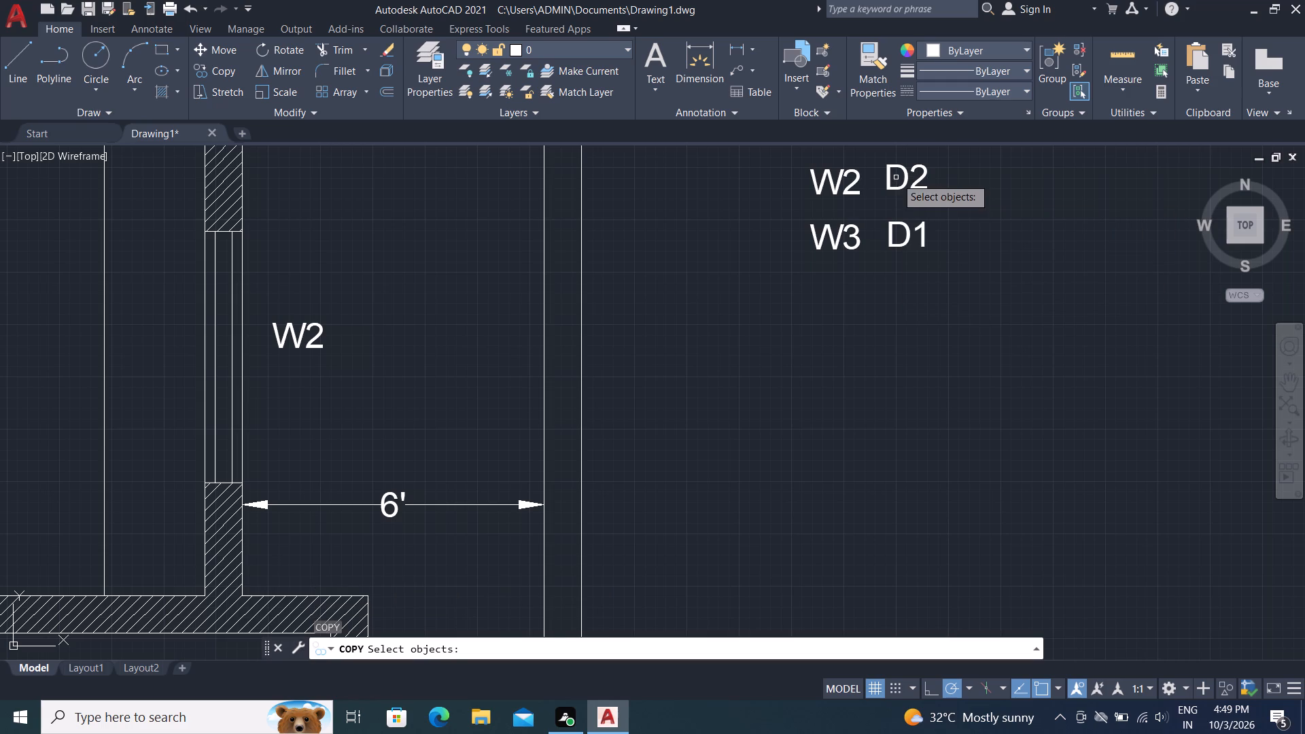
click(904, 179)
scroll(904, 179, up, 1)
right_click(904, 179)
click(902, 181)
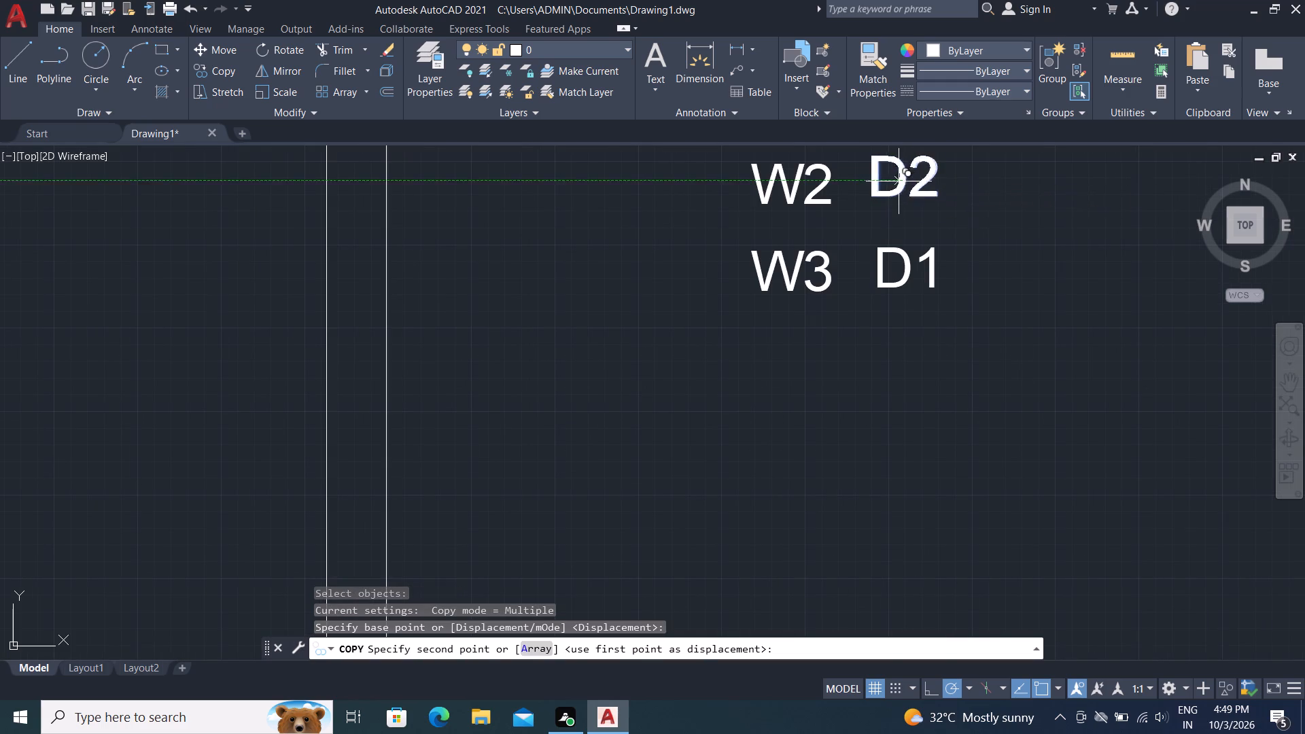
scroll(1186, 274, down, 3)
scroll(1087, 365, down, 6)
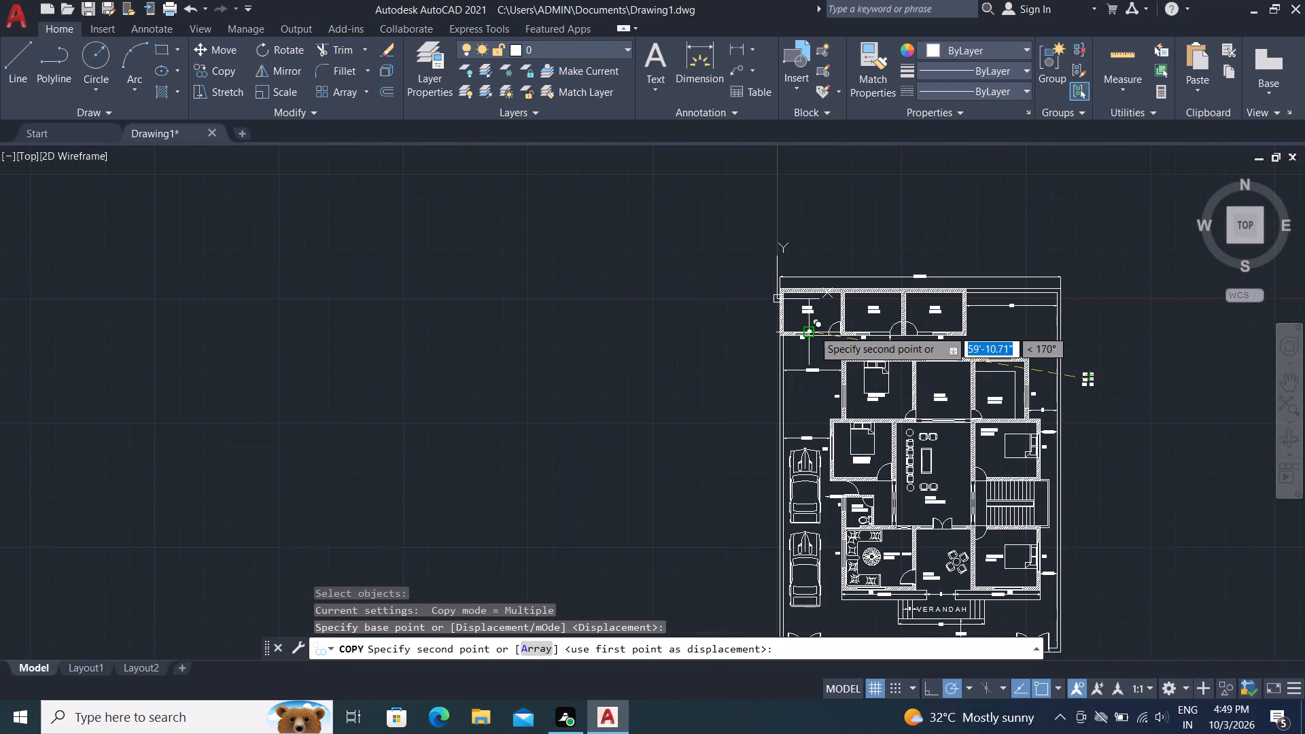
scroll(837, 347, up, 5)
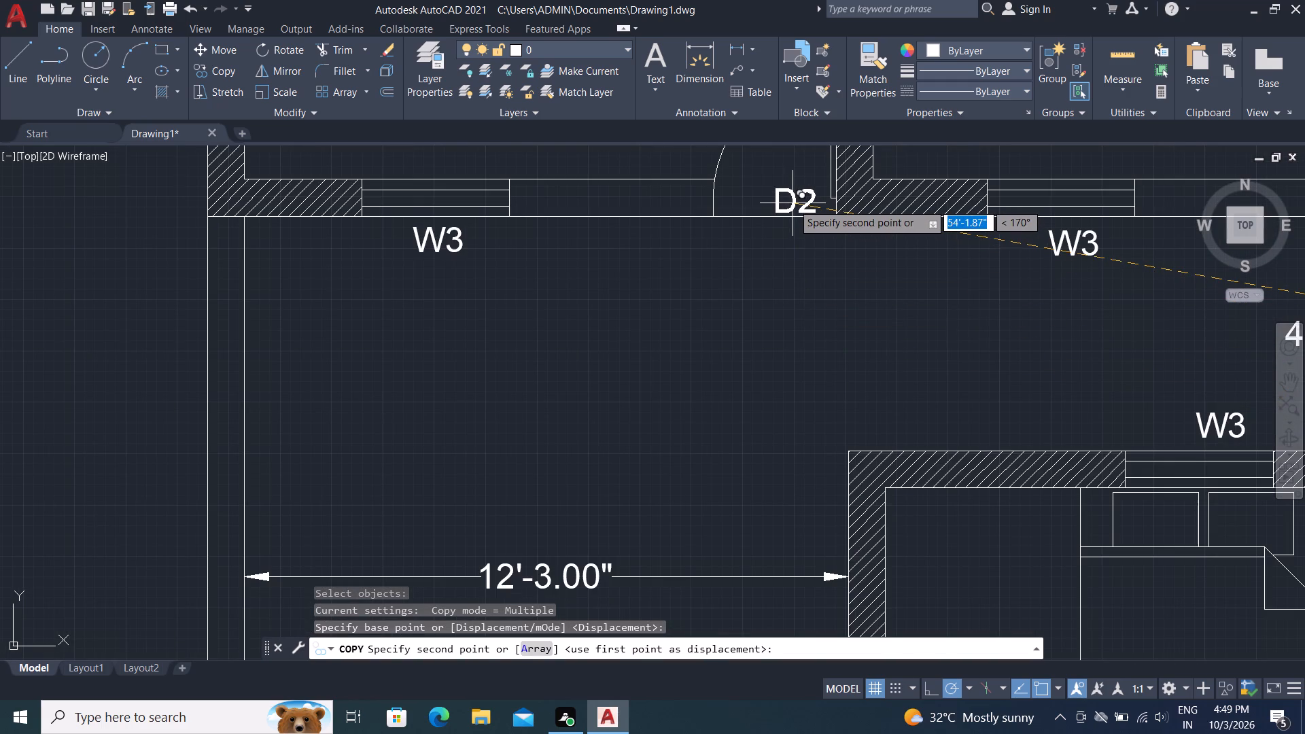
click(793, 239)
Place D2 copies below the doors of the middle and easternmost 12'X8'3" rooms, and end the copying.
middle_drag(950, 314, 858, 332)
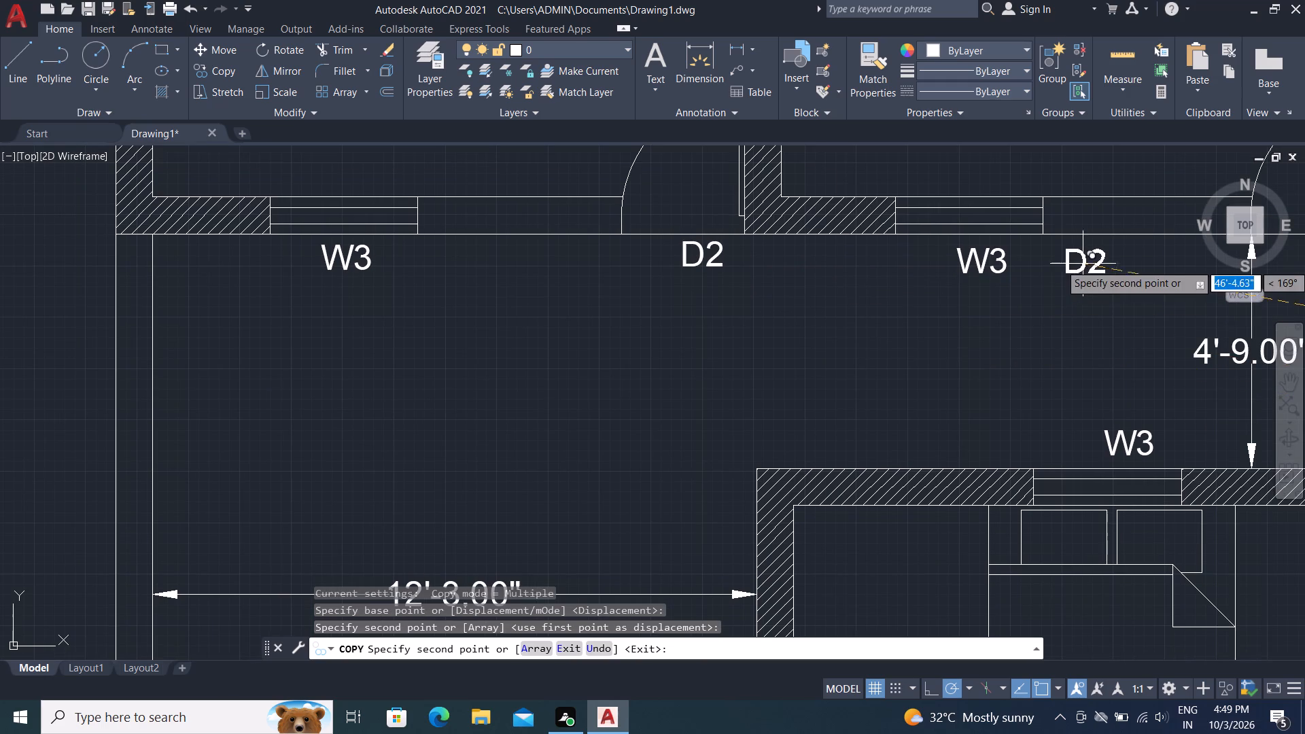
middle_drag(1083, 264, 773, 319)
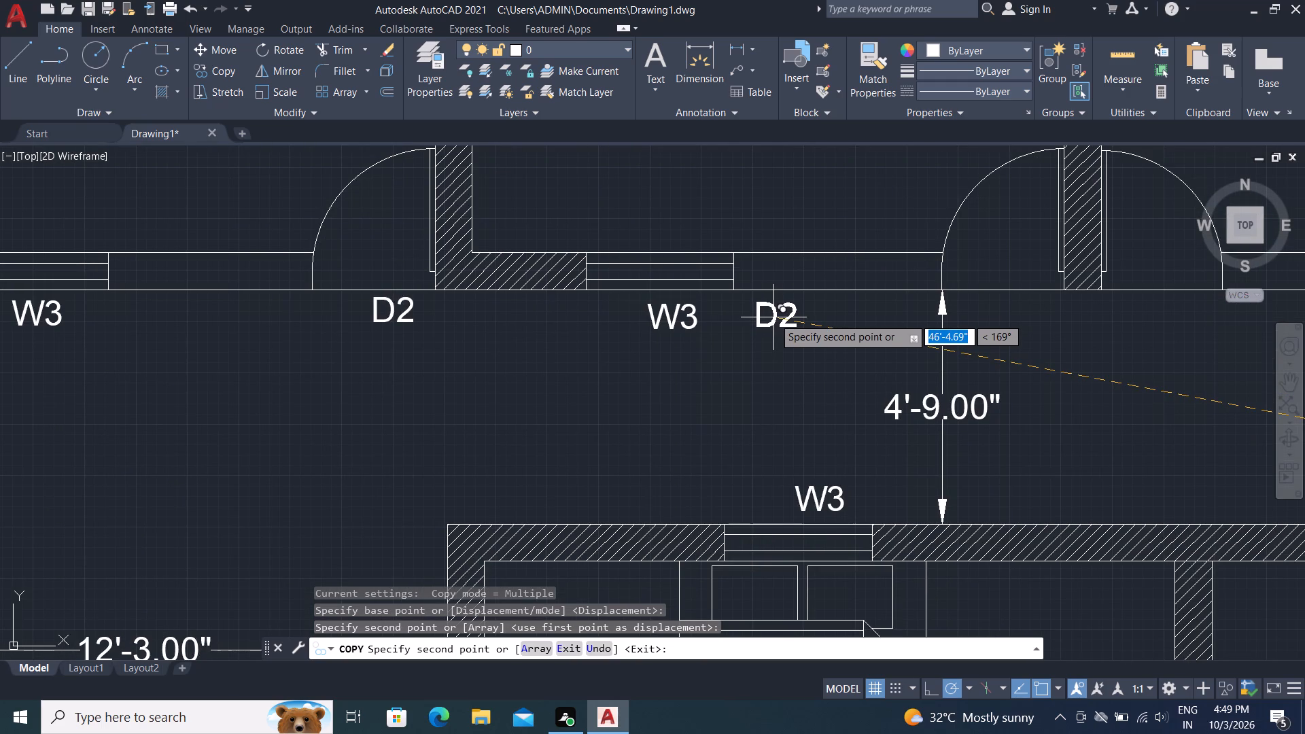
click(1017, 306)
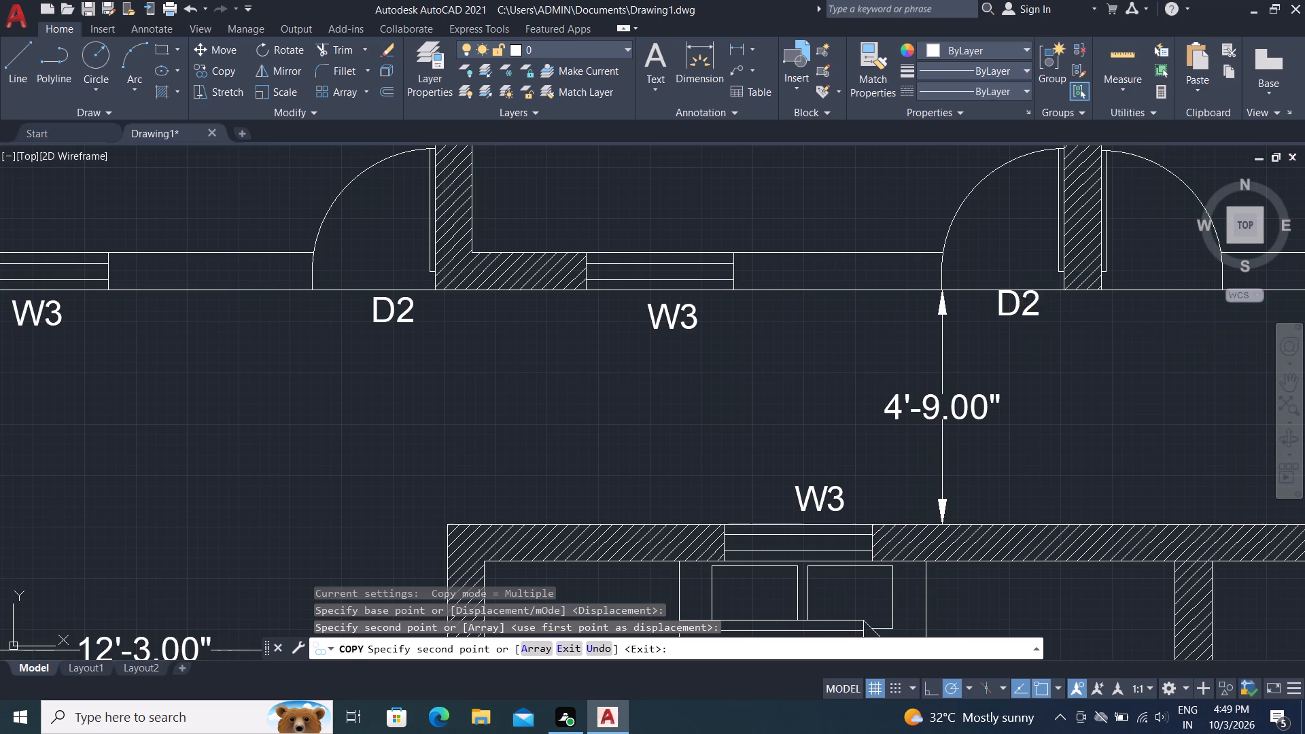
click(1170, 304)
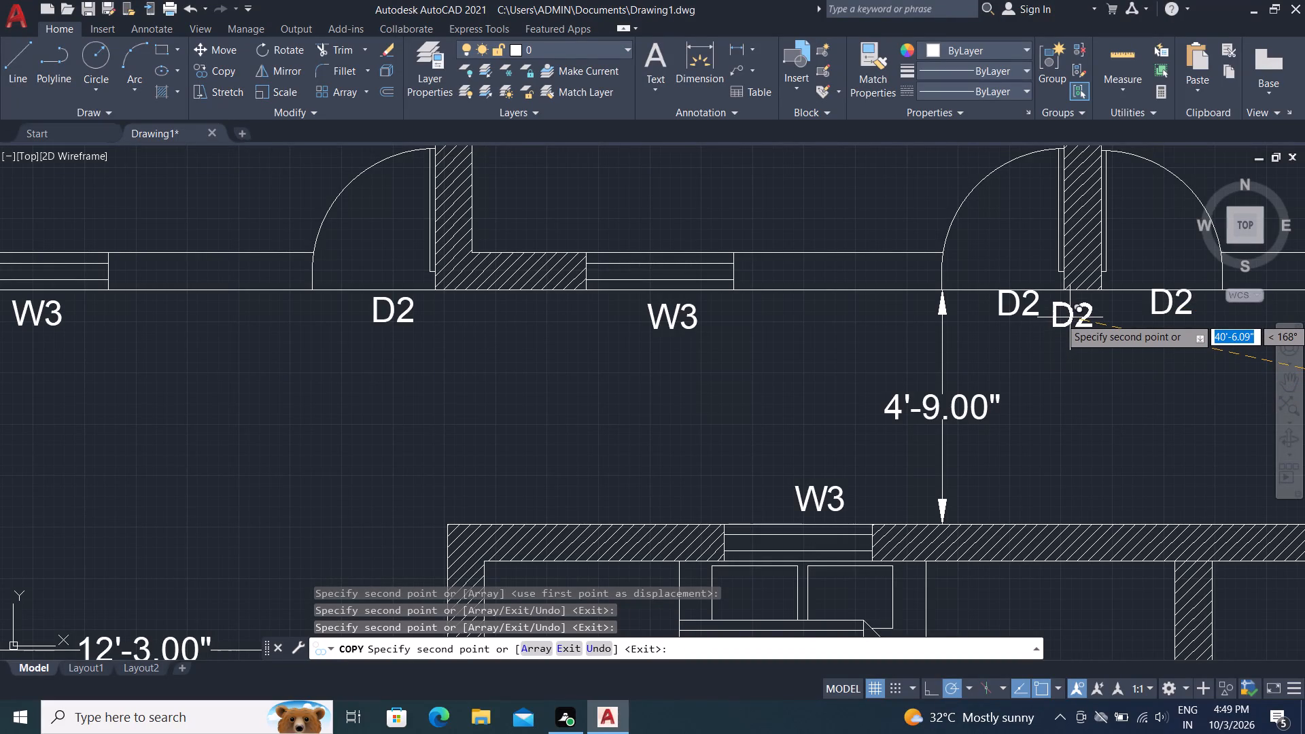
key(Escape)
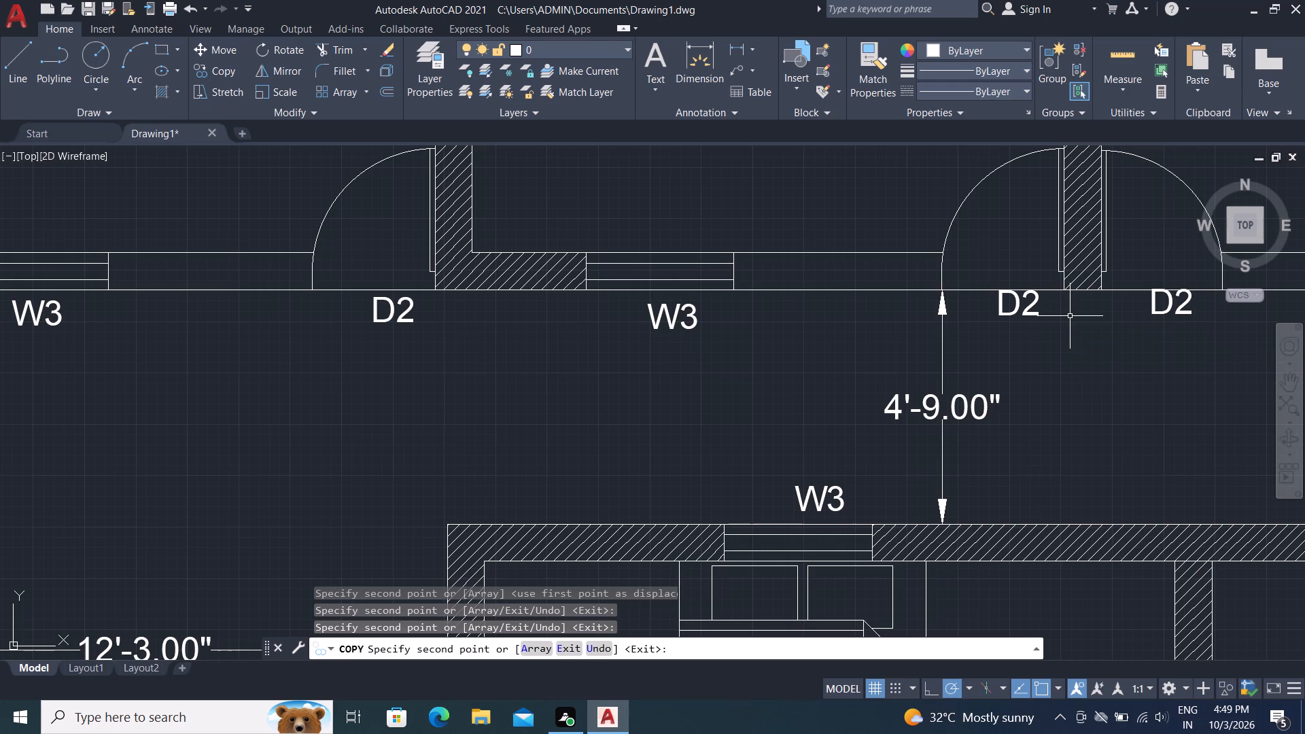
Copy the prepared D1 label and place it in the door swing of the 14'X12' bedroom, beside the dining area.
scroll(1043, 326, down, 3)
middle_drag(1100, 415, 947, 383)
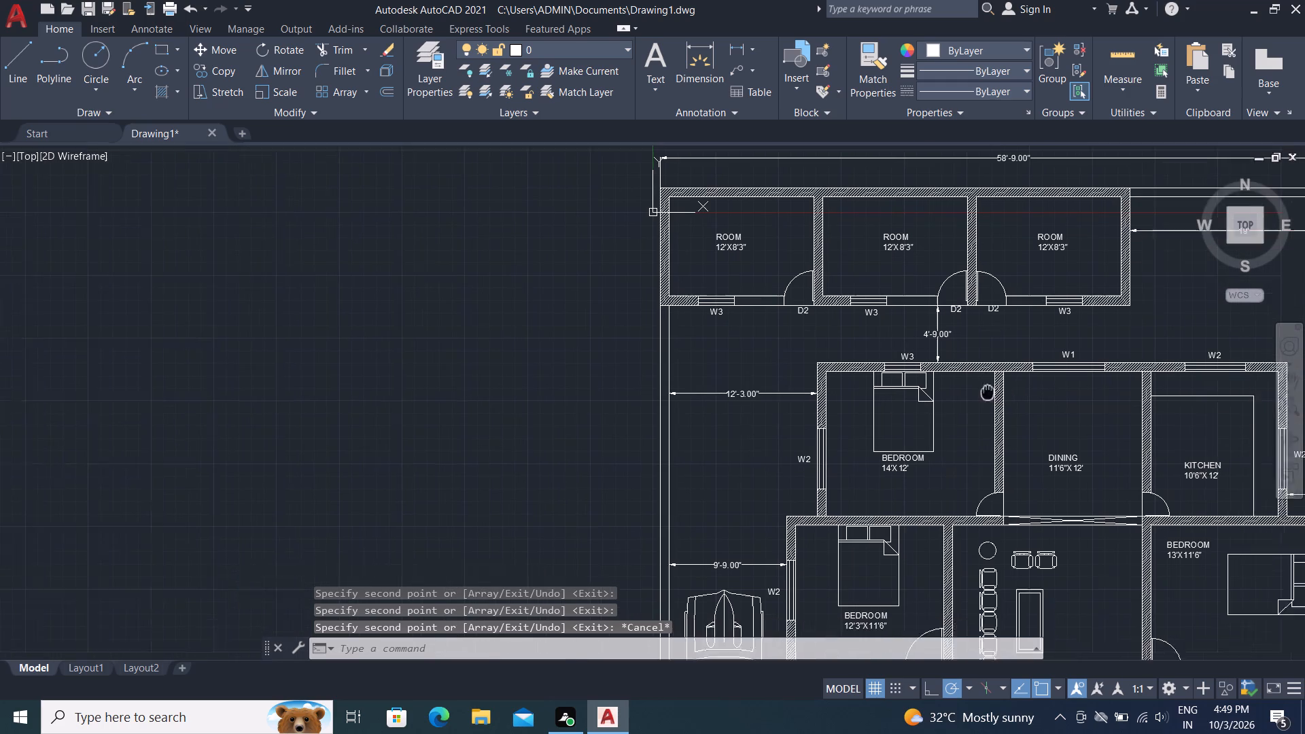
middle_drag(947, 383, 894, 374)
middle_drag(1117, 361, 948, 403)
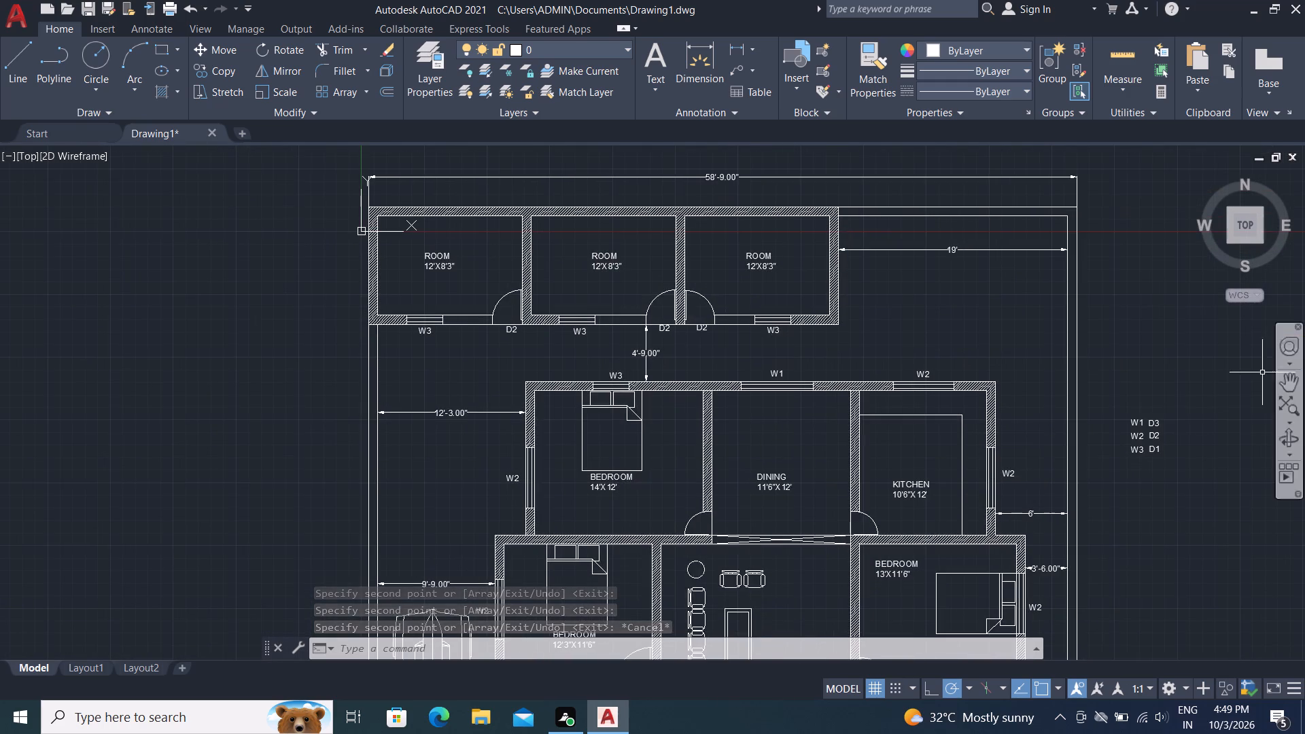
scroll(1162, 411, up, 3)
key(space)
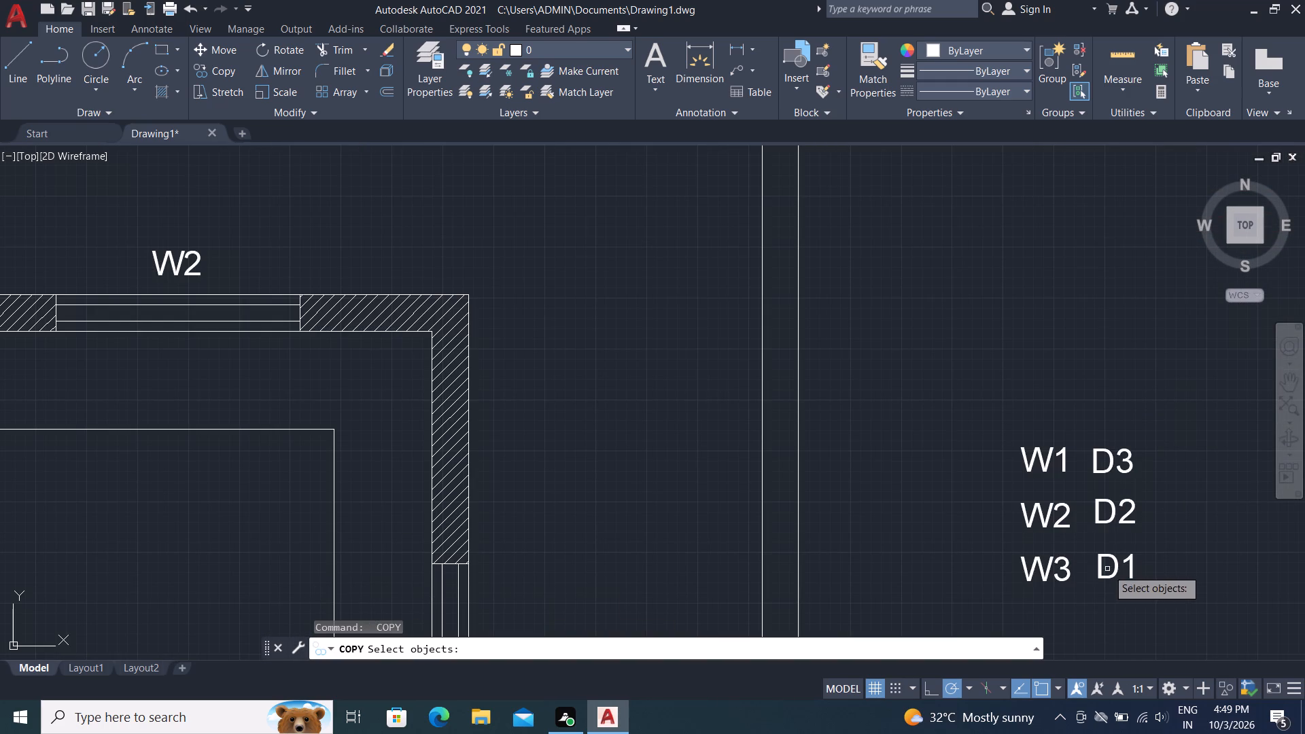
click(1112, 576)
right_click(1113, 577)
click(1113, 575)
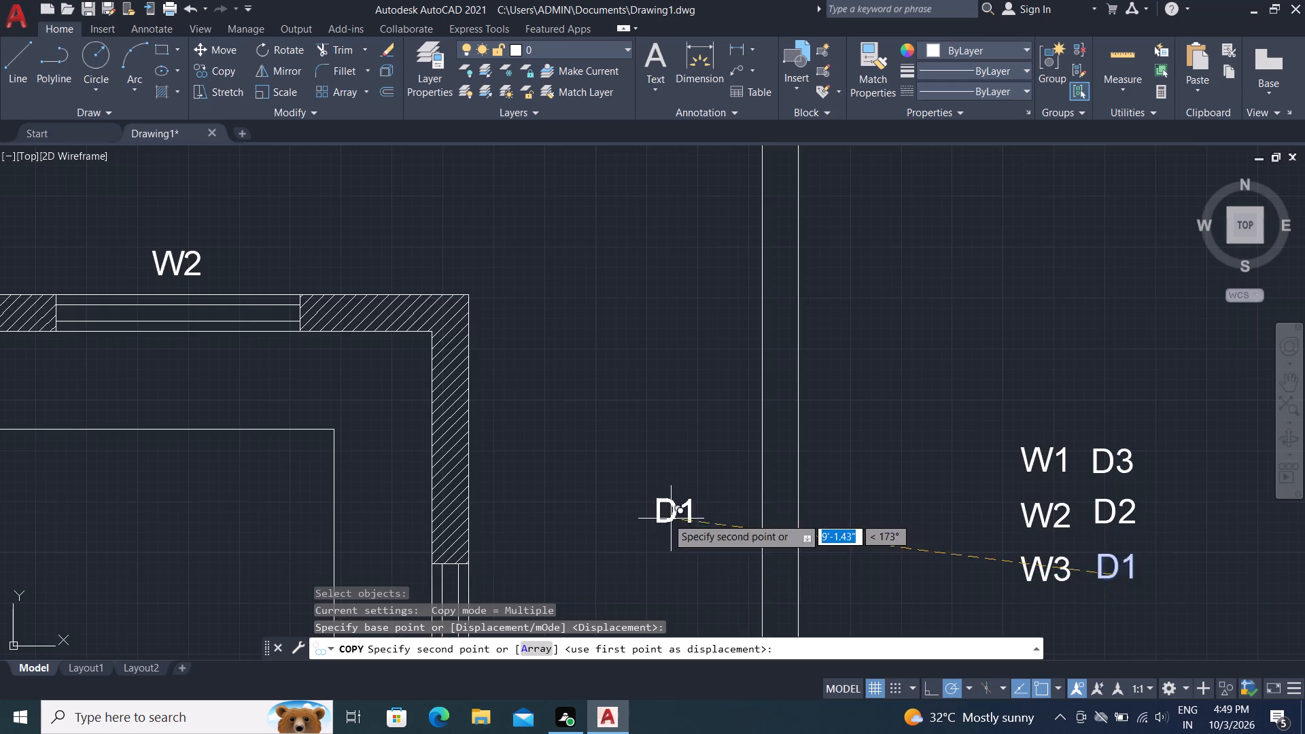
scroll(666, 517, up, 1)
middle_drag(666, 517, 1187, 307)
middle_drag(448, 467, 1180, 243)
scroll(877, 487, down, 1)
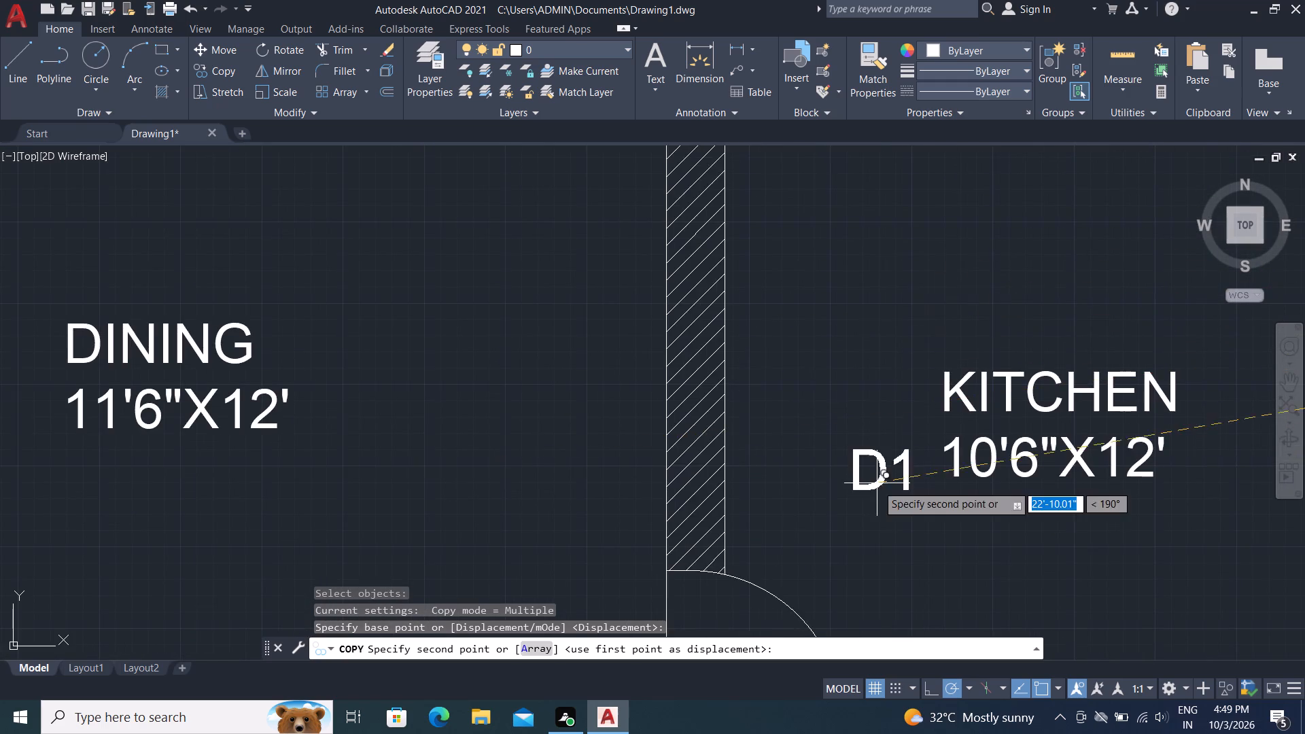
middle_drag(858, 490, 1013, 146)
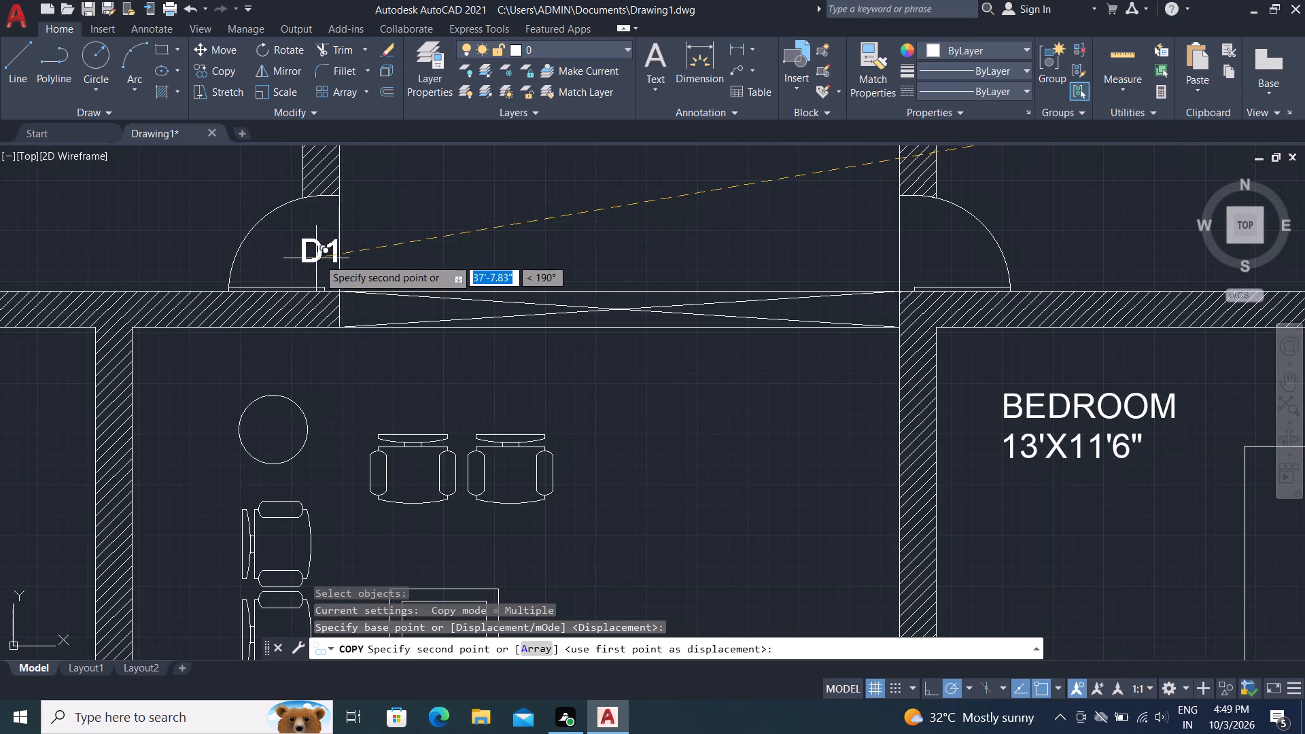
click(312, 258)
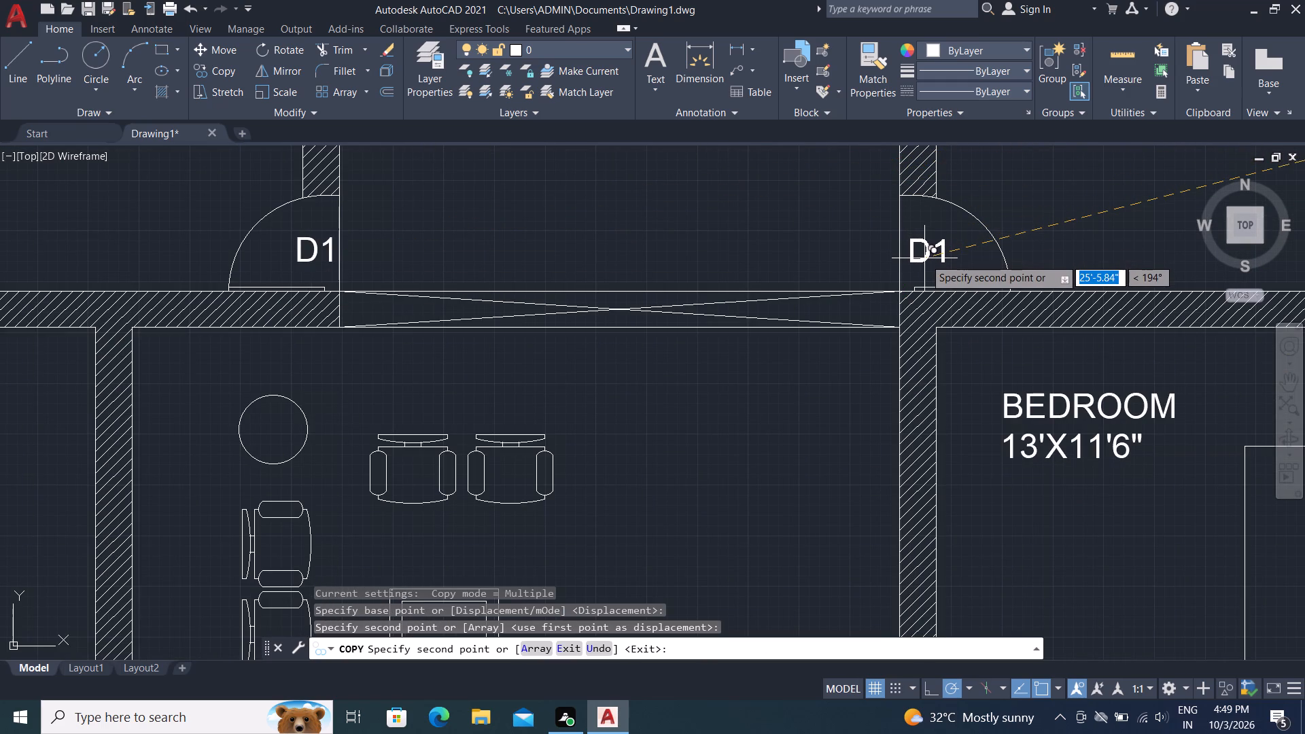
Place another D1 copy in the kitchen's door swing and end the copying.
click(920, 257)
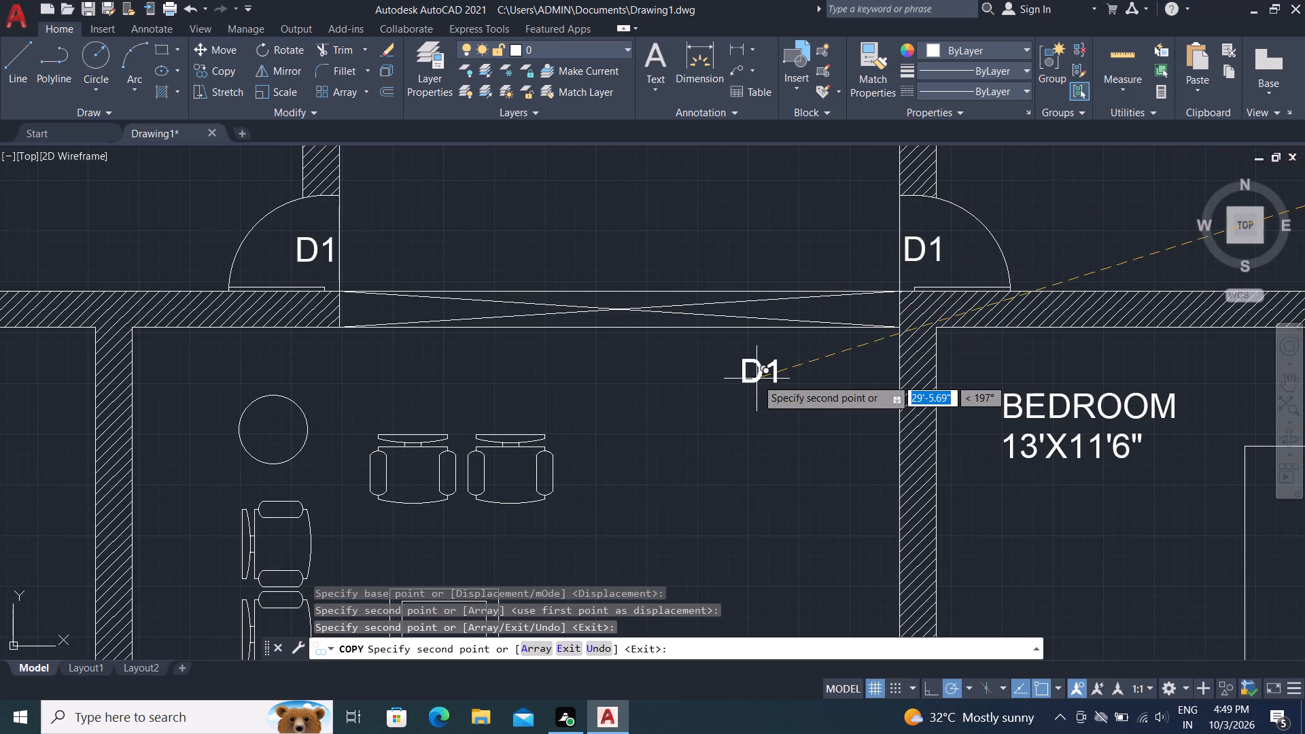
middle_drag(756, 380, 804, 179)
key(Escape)
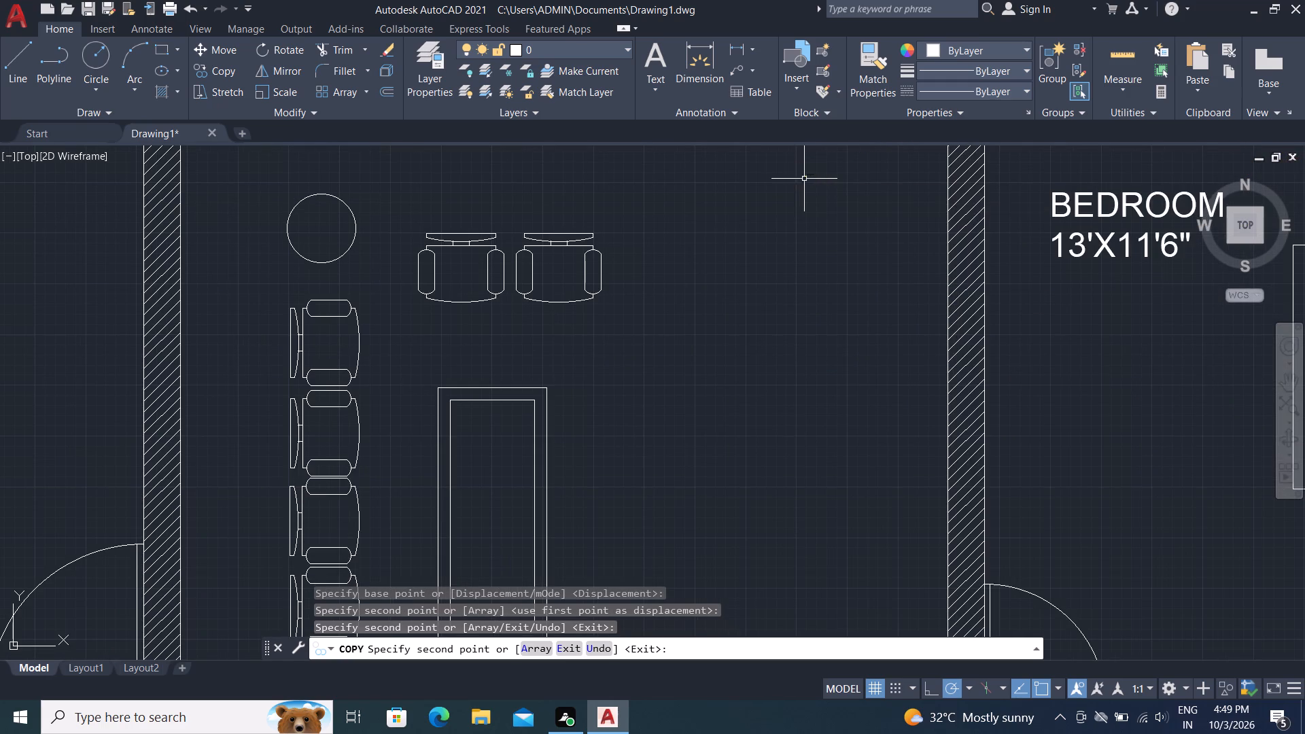
Copy the prepared D3 label and place it at the wall corner beside the 13'X11'6" bedroom's door.
scroll(797, 228, down, 4)
middle_drag(1142, 211, 984, 328)
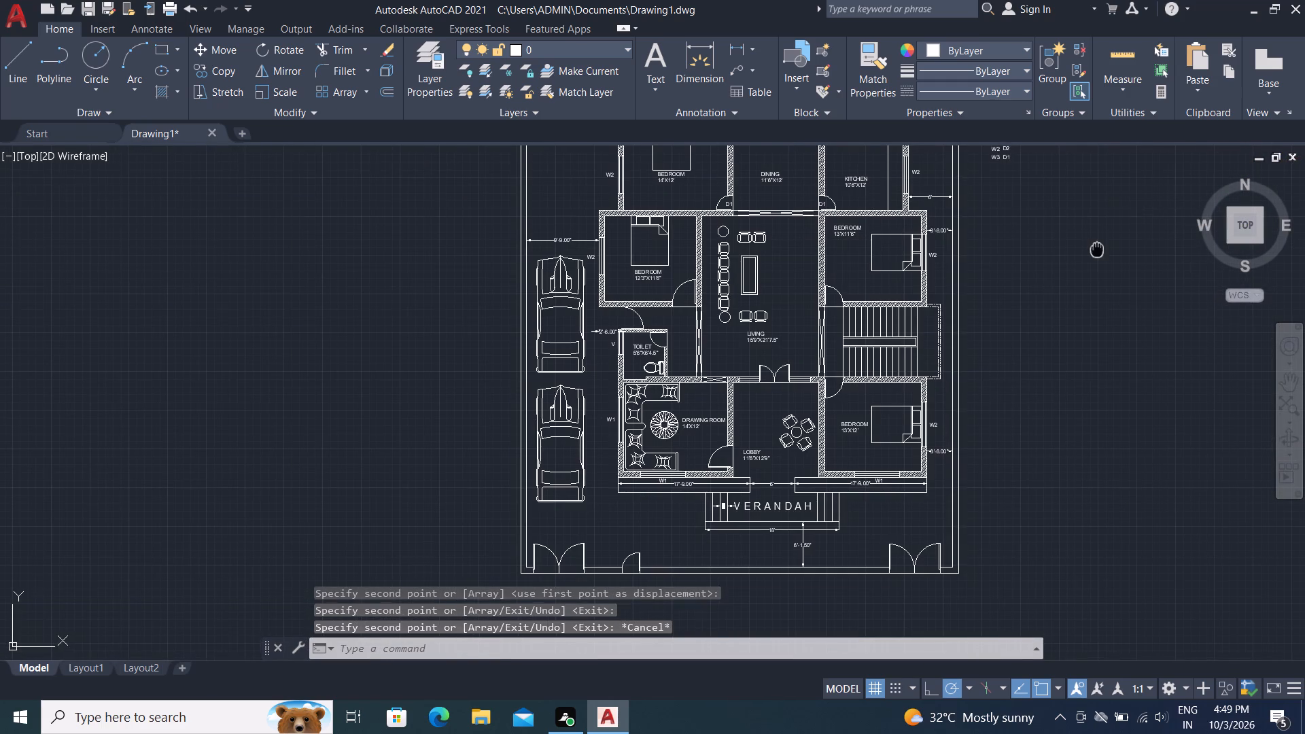
middle_drag(984, 328, 932, 365)
scroll(824, 302, up, 5)
text(CO)
key(space)
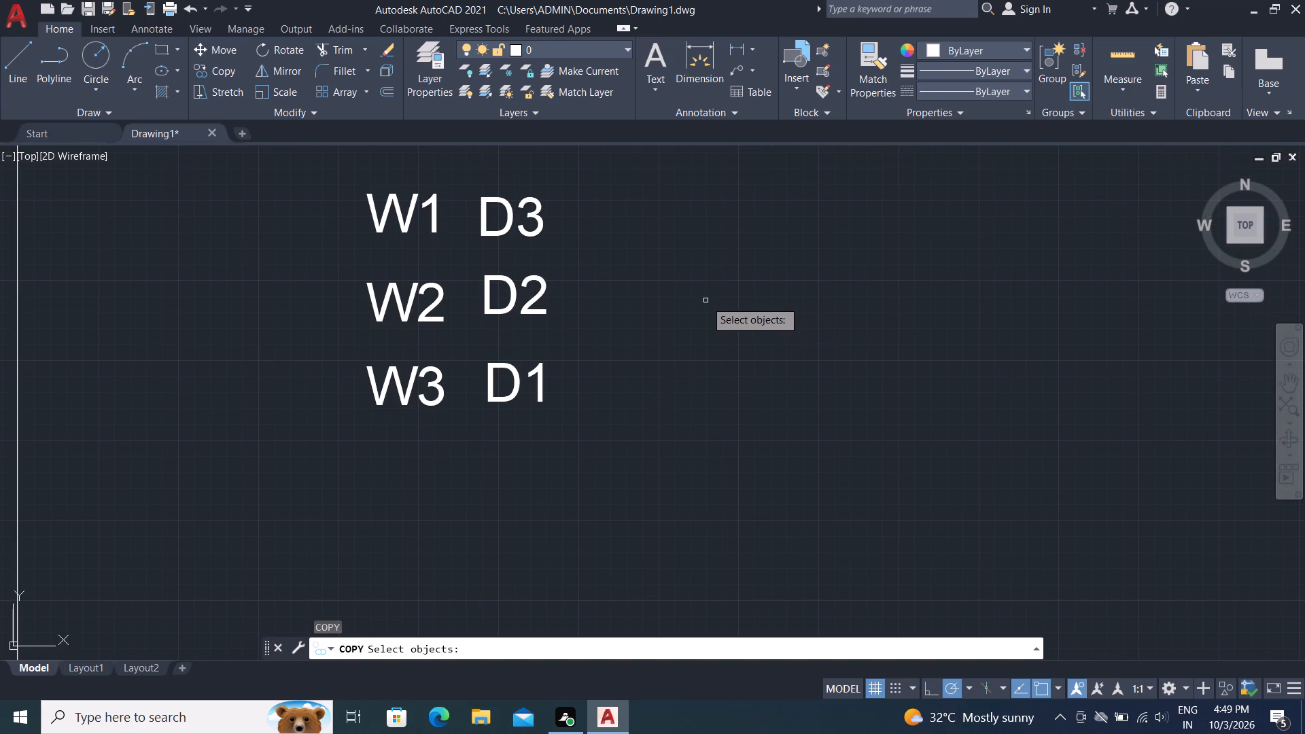
click(538, 232)
right_click(537, 234)
click(537, 233)
middle_drag(462, 341, 997, 221)
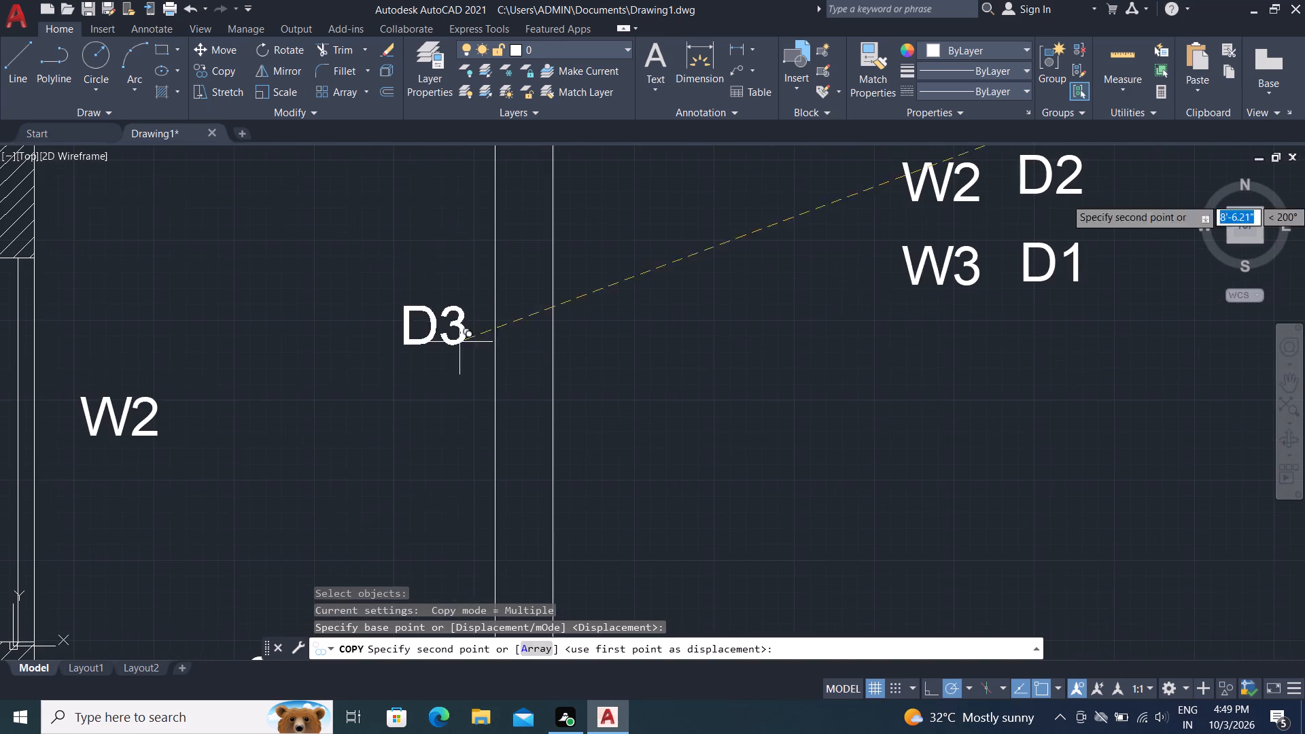
middle_drag(814, 384, 969, 303)
middle_drag(901, 332, 1004, 284)
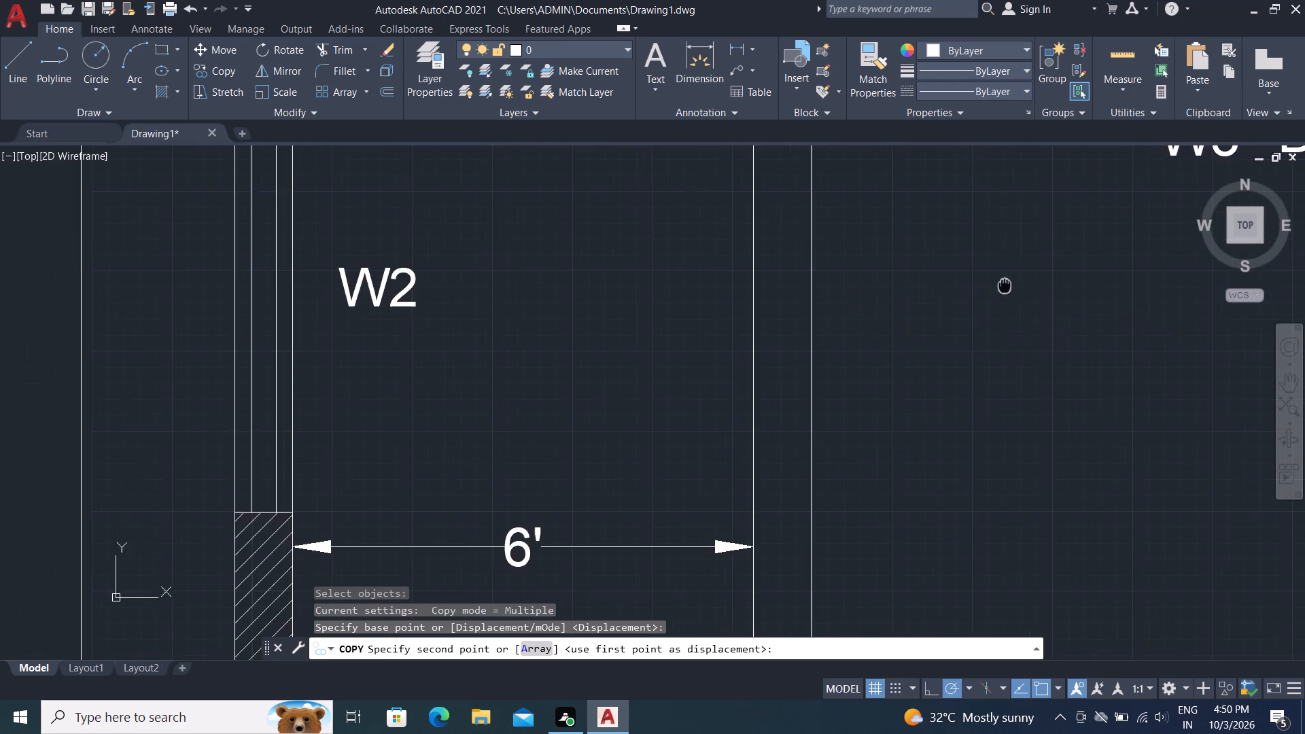
scroll(850, 347, down, 2)
middle_drag(746, 397, 1031, 193)
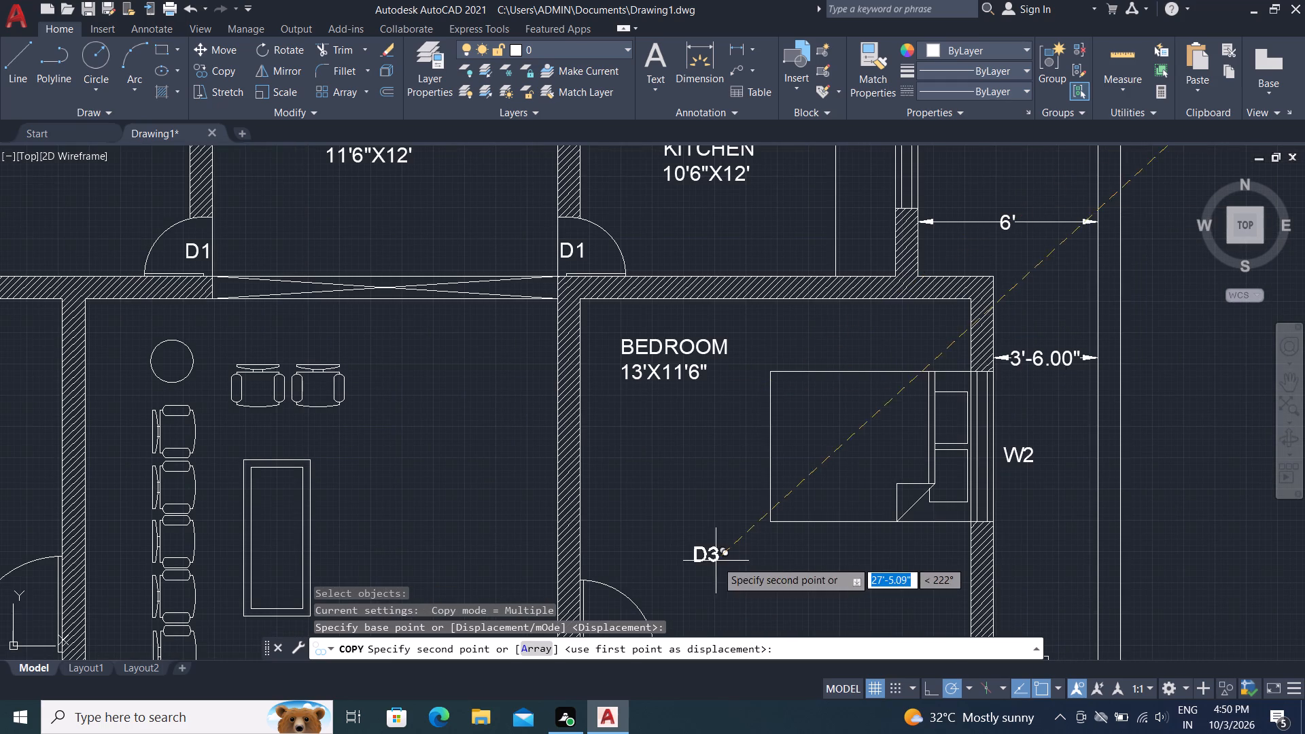
middle_drag(718, 561, 747, 308)
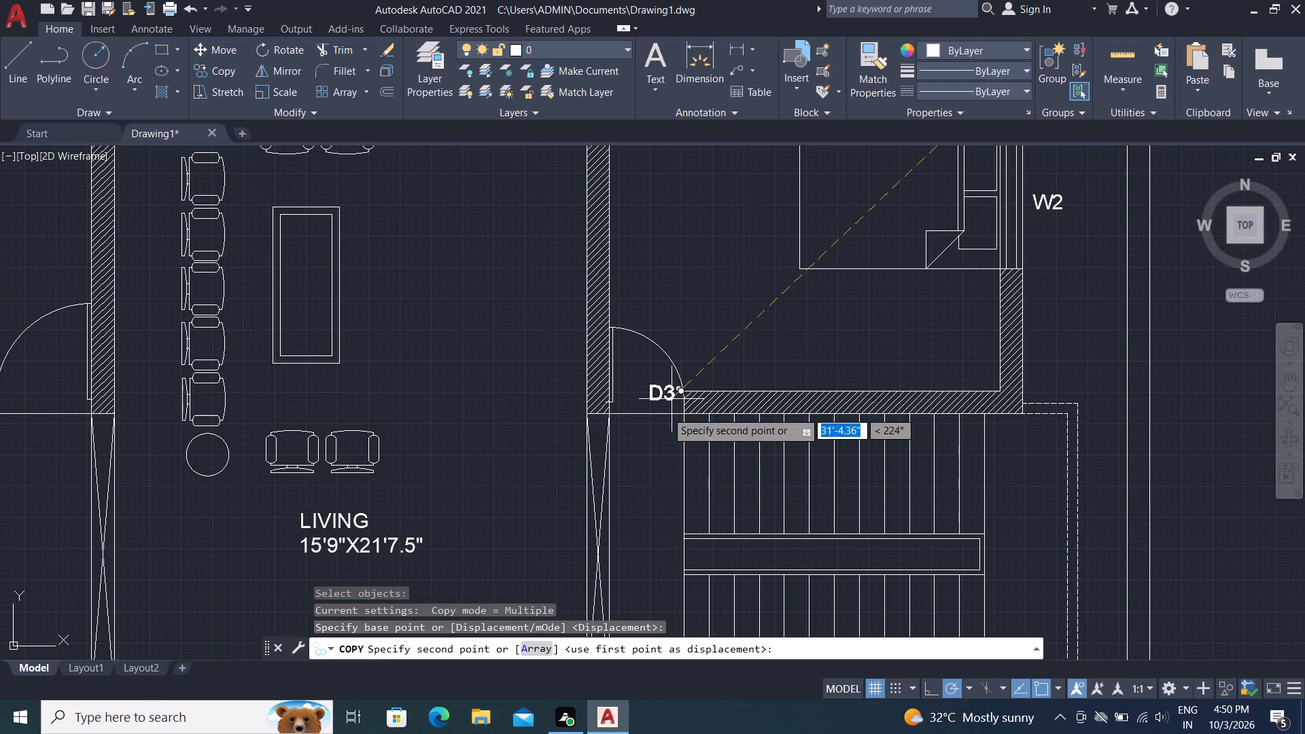
click(659, 406)
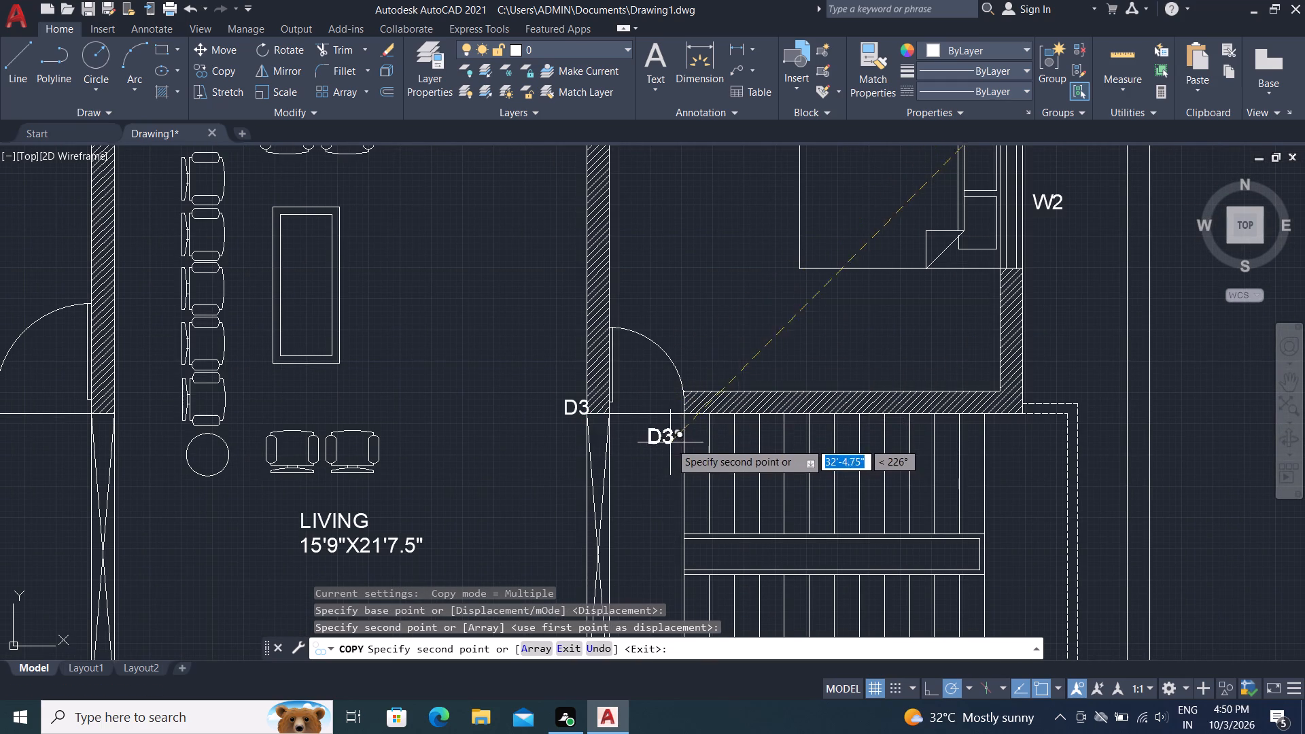
Place another D3 copy at the same bedroom doorway and end the copying.
scroll(661, 423, up, 2)
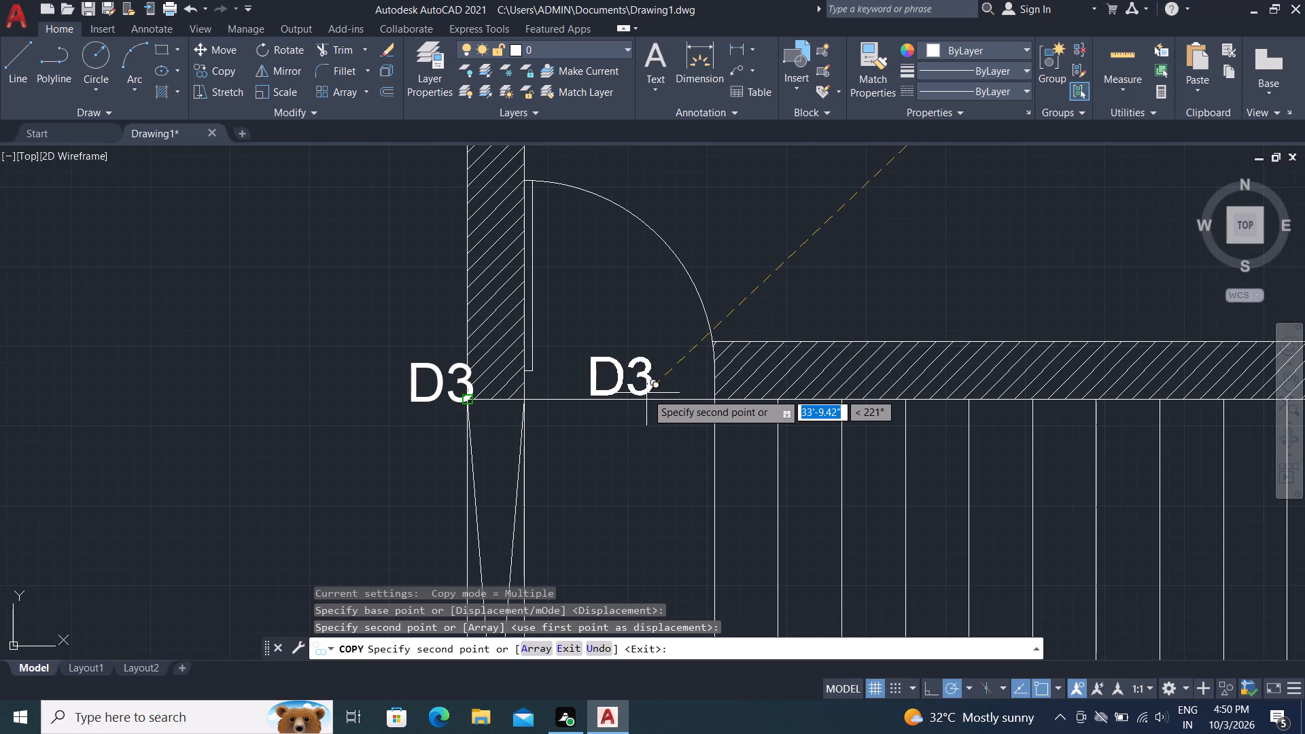
click(646, 392)
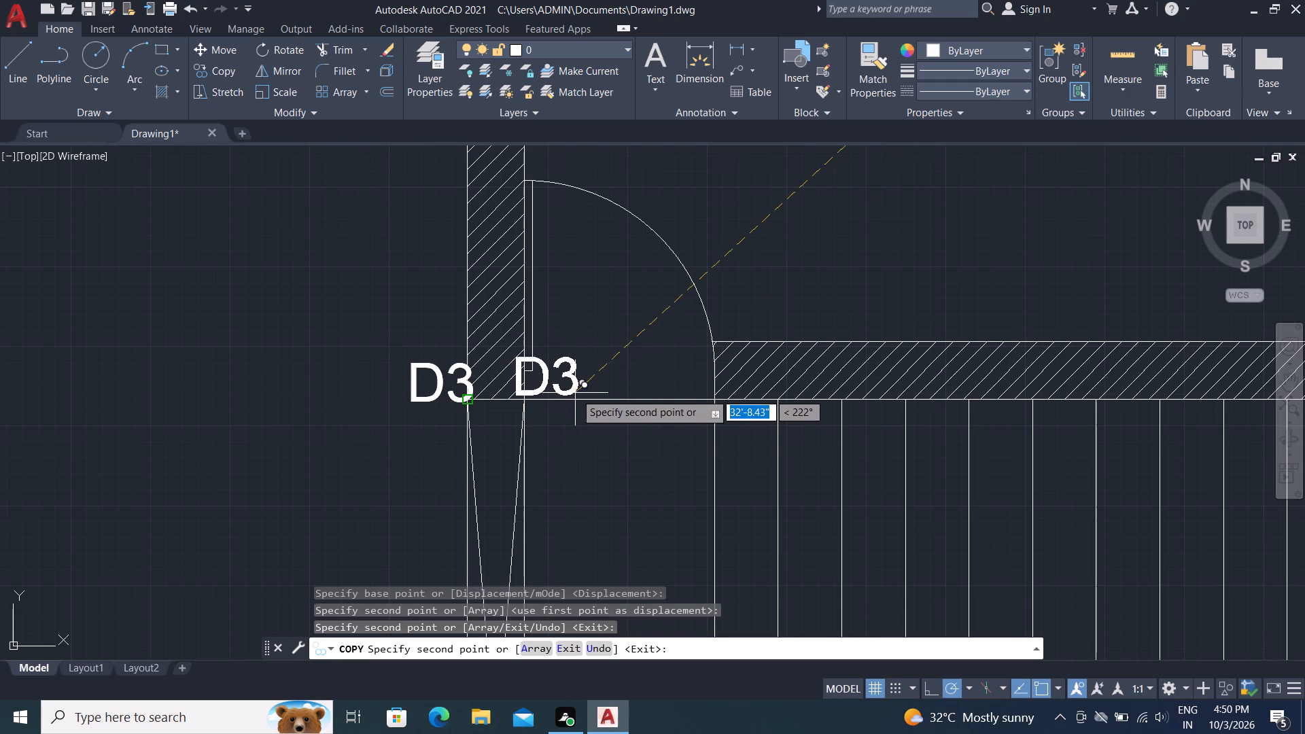
key(Escape)
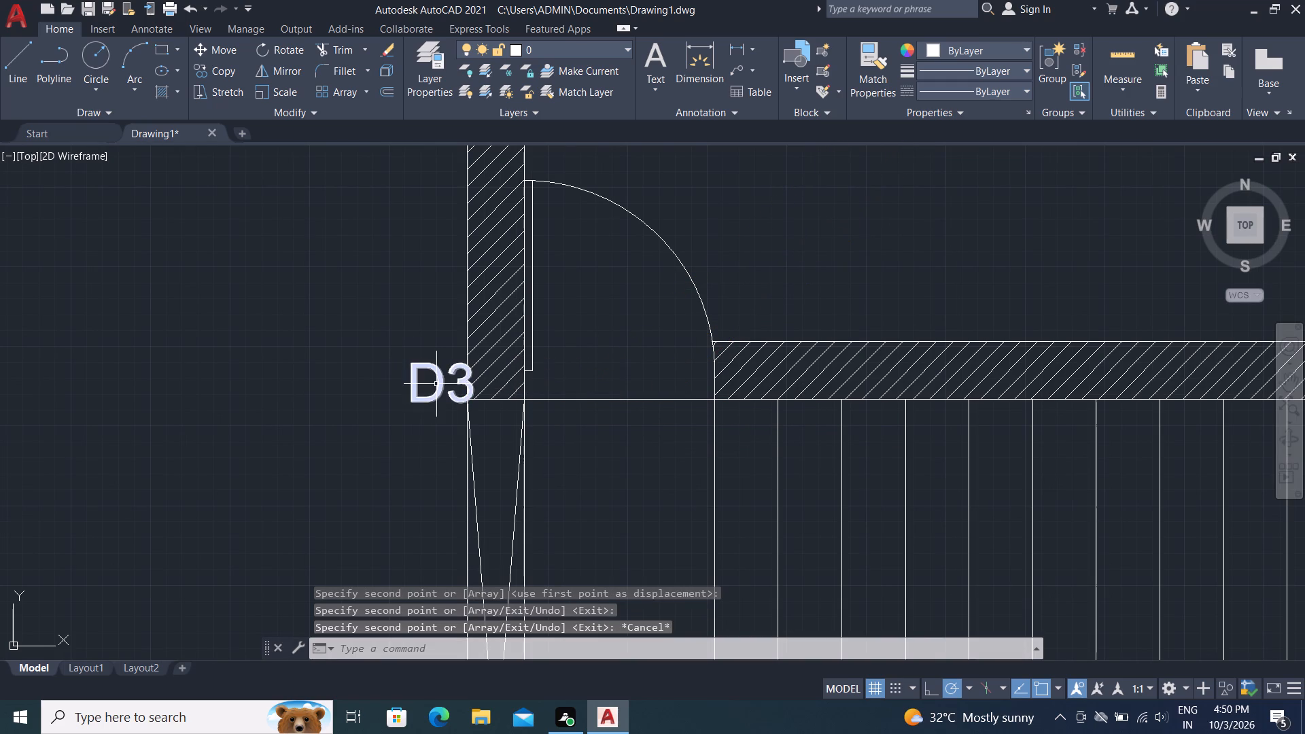
Move a D3 label from the wall corner into the 13'X11'6" bedroom's door opening.
click(438, 384)
text(M)
key(space)
click(438, 381)
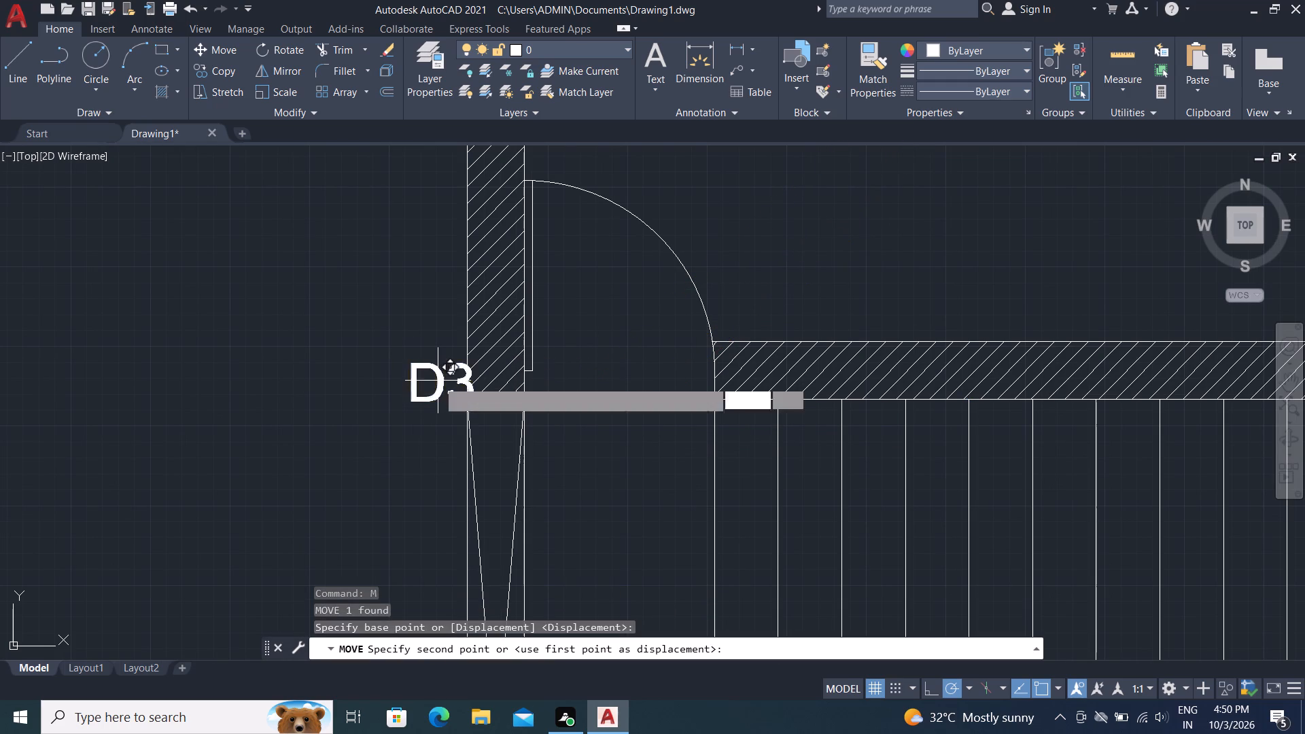
click(608, 370)
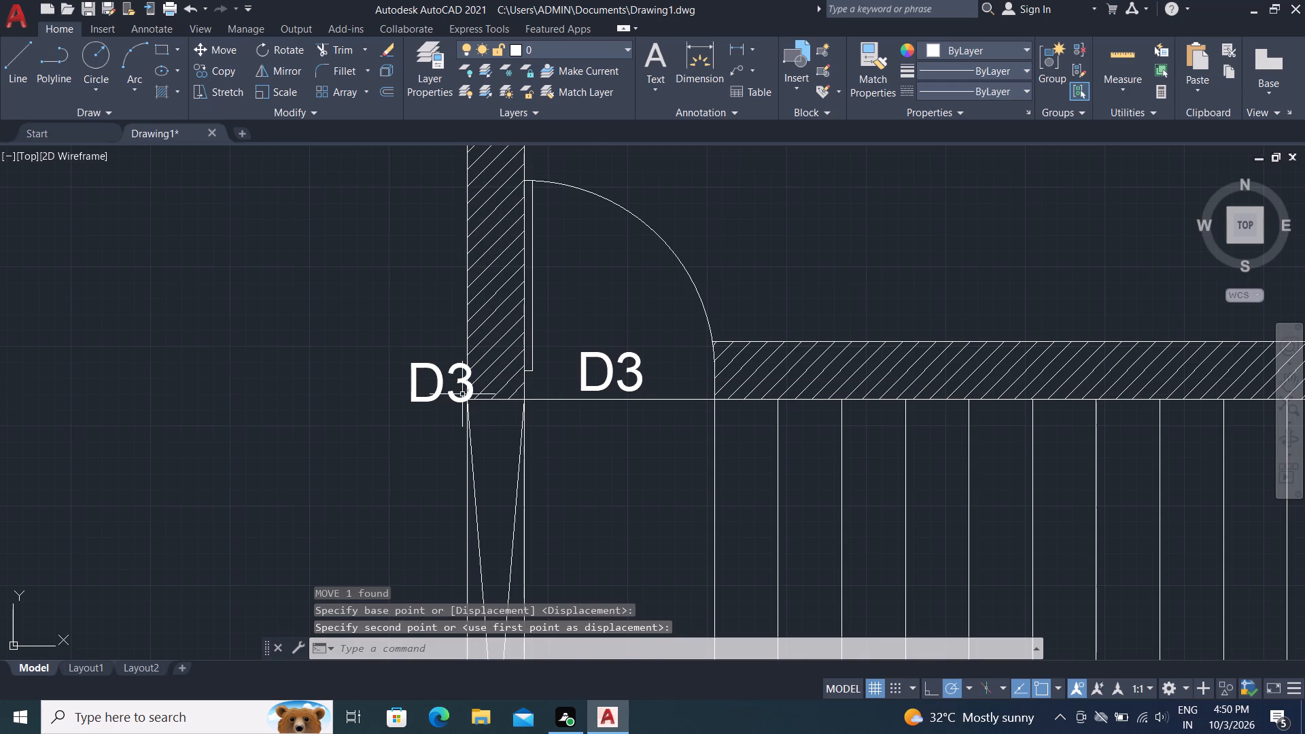
Copy the D3 label at the living room's wall corner and place it in the 13'X12' bedroom's door opening.
click(461, 394)
key(Escape)
key(c)
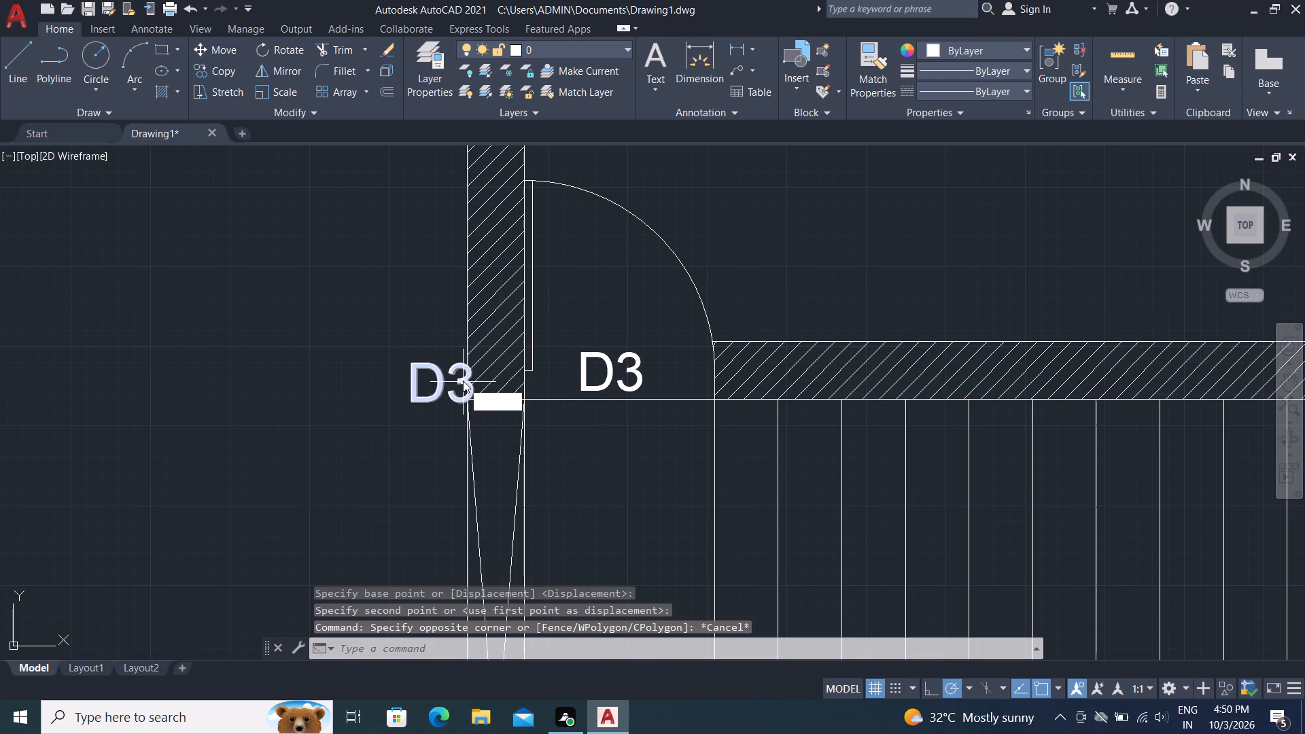
text(O)
key(space)
click(466, 388)
right_click(468, 389)
click(468, 389)
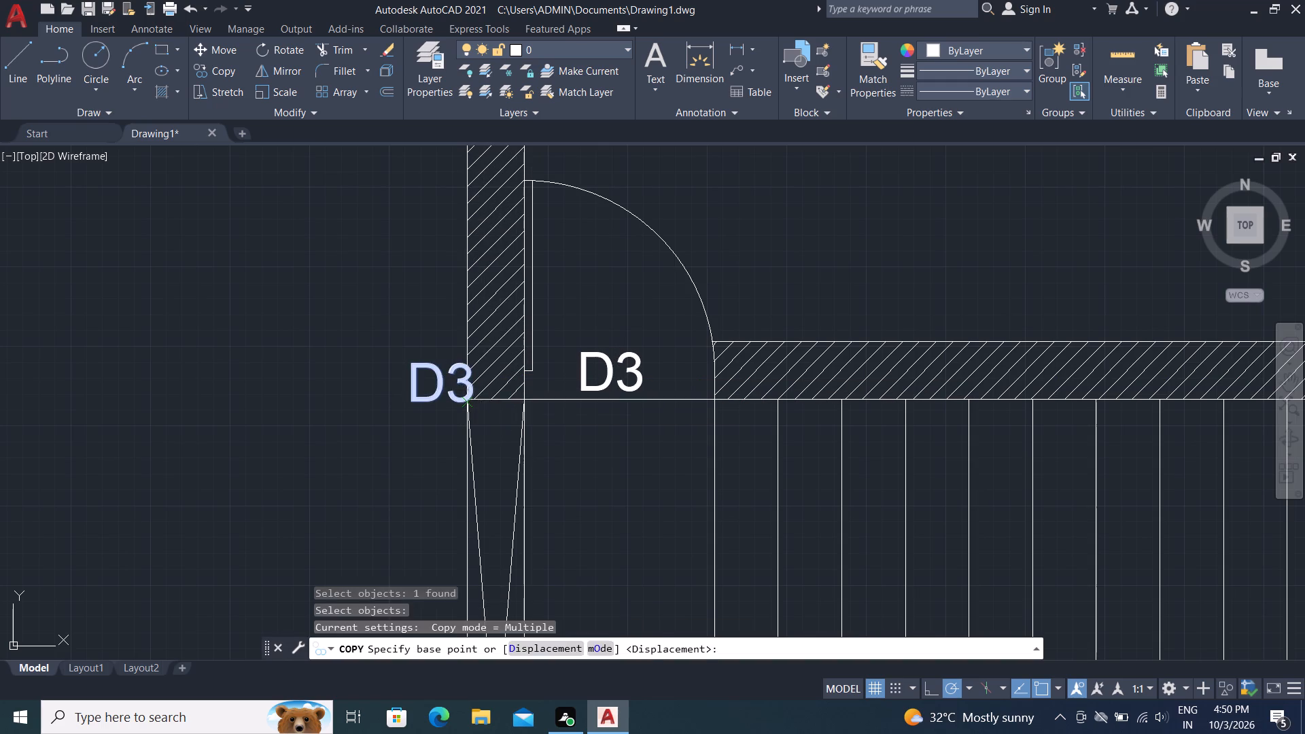
middle_drag(648, 509, 601, 361)
scroll(611, 391, down, 2)
middle_drag(604, 455, 632, 44)
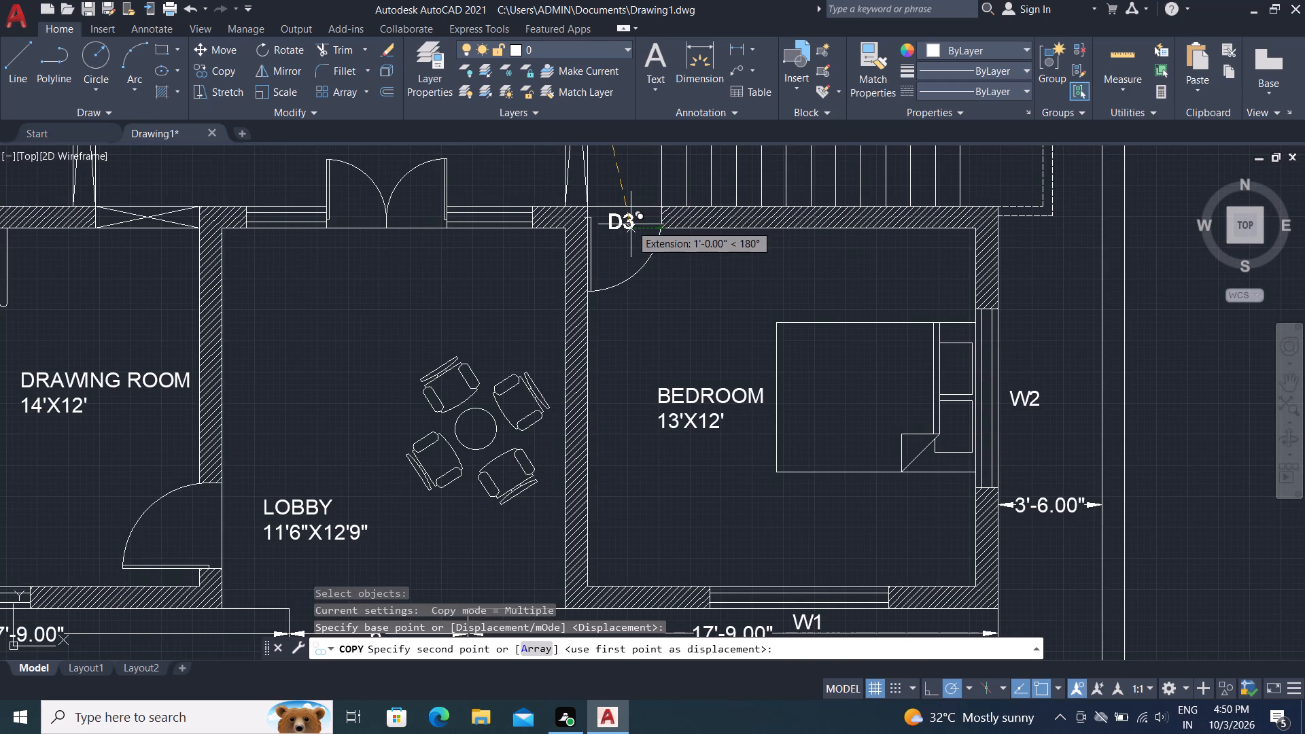
click(631, 224)
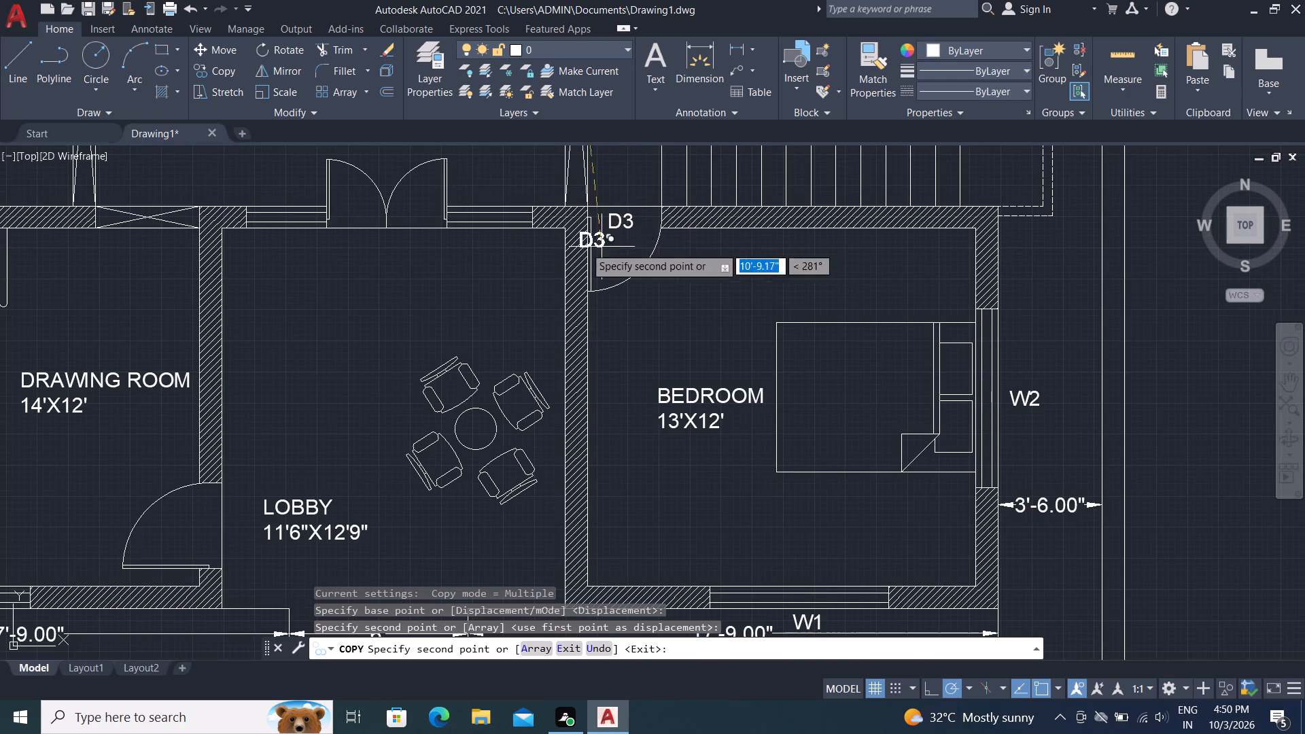
Place another D3 copy at the 12'3"X11'6" bedroom's door and end the copying.
middle_drag(415, 215, 860, 362)
scroll(765, 339, down, 1)
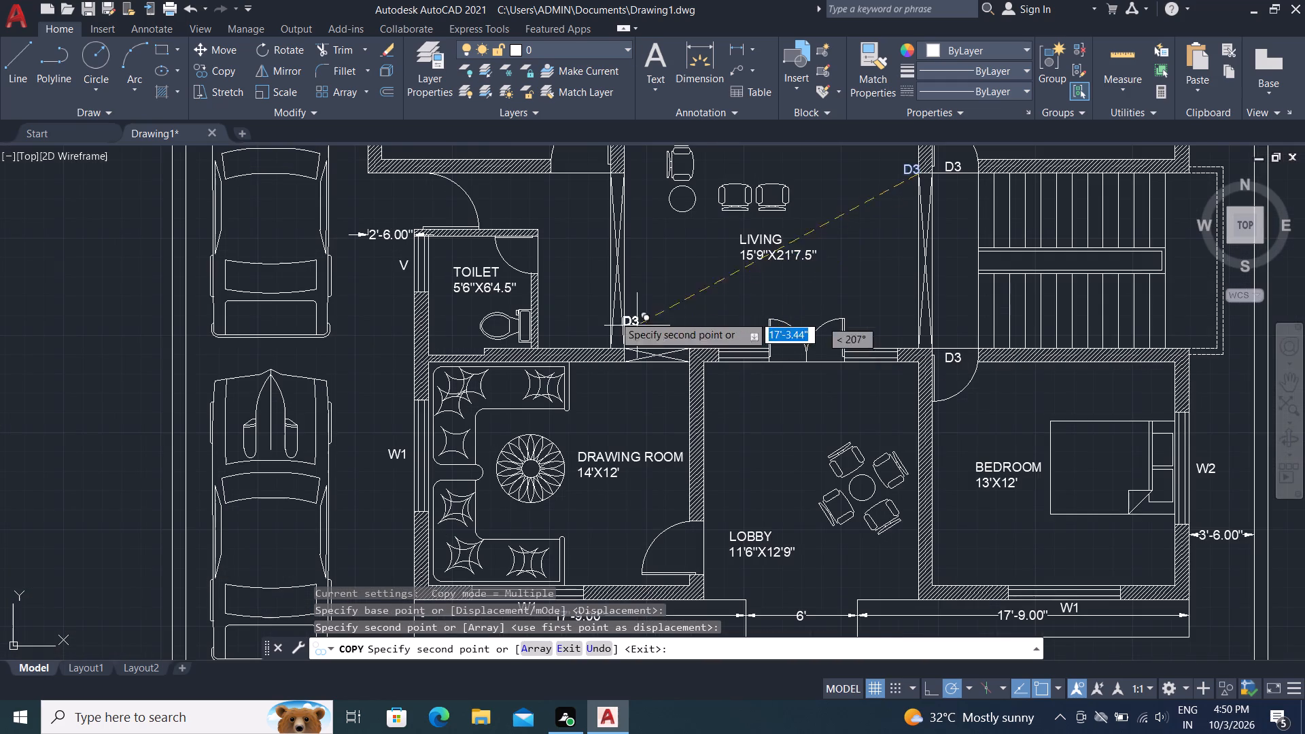
middle_drag(644, 239, 728, 420)
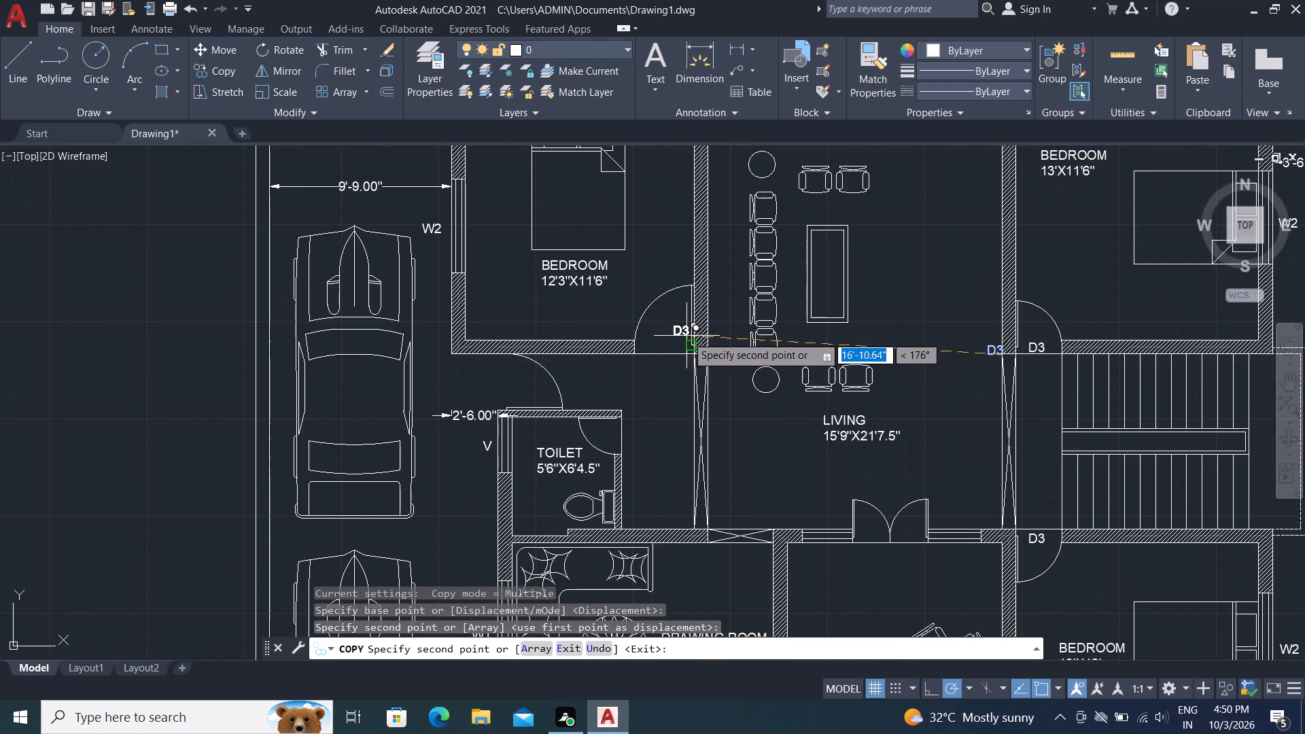
scroll(678, 337, up, 2)
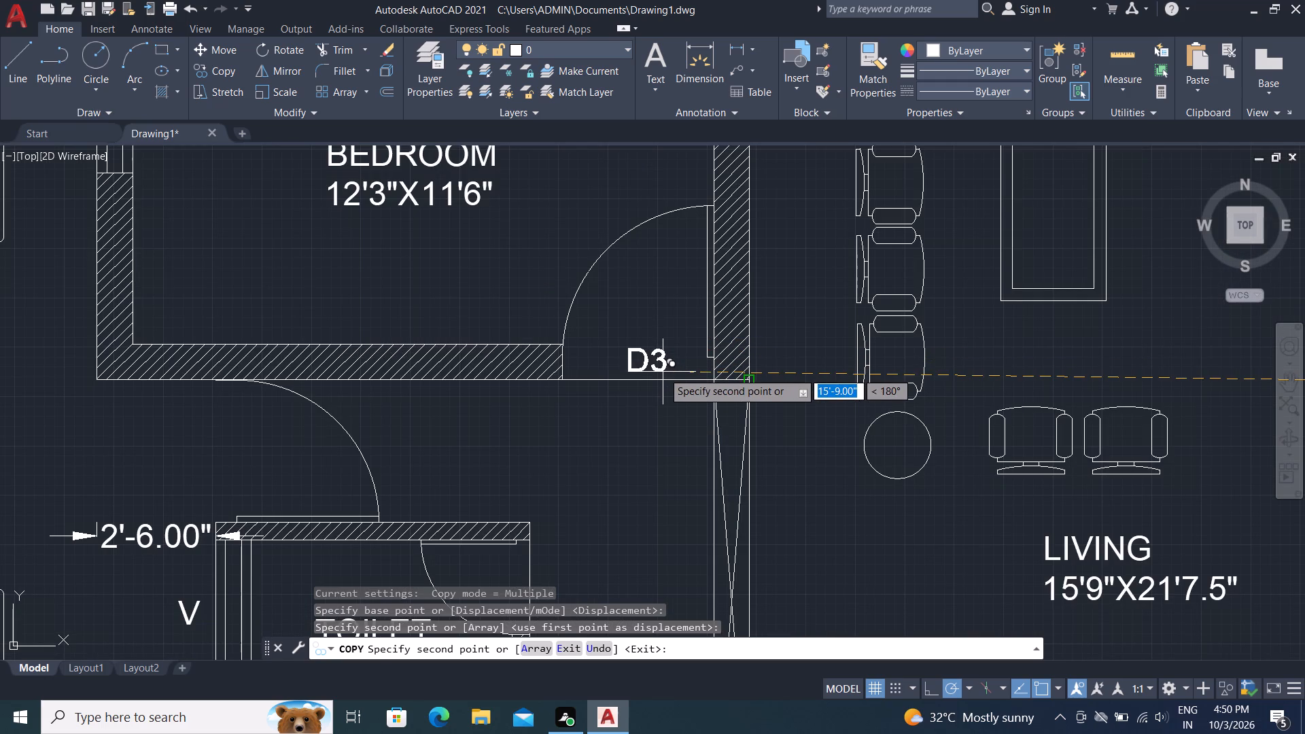
click(663, 372)
key(Escape)
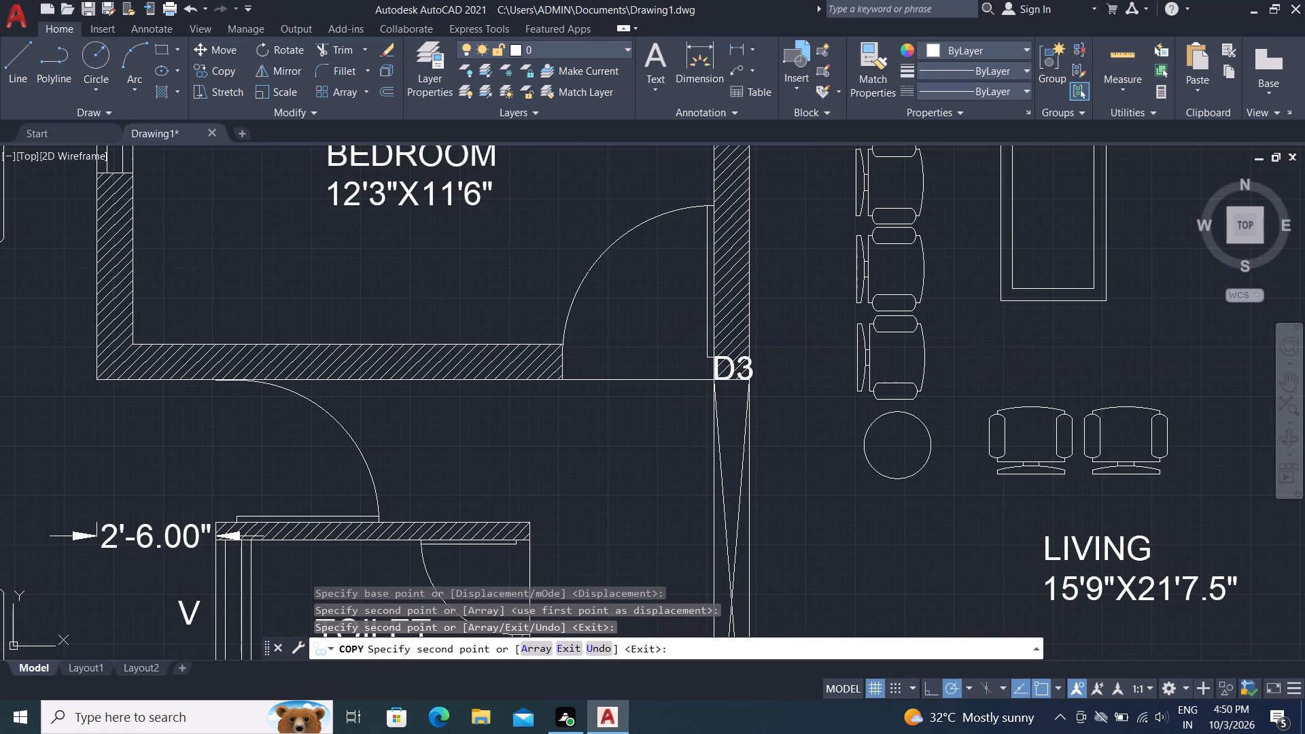
Move the new D3 label from the wall corner into the 12'3"X11'6" bedroom's door opening.
click(733, 373)
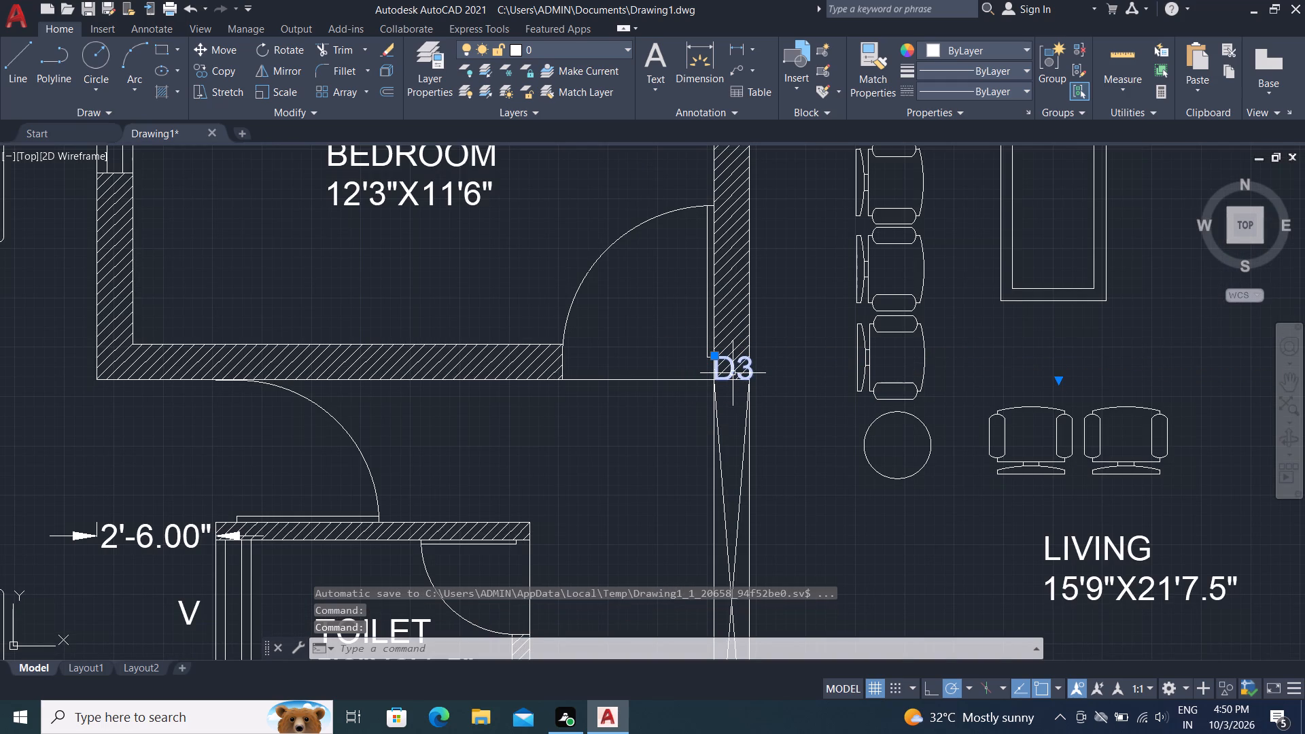
text(M)
key(space)
click(732, 373)
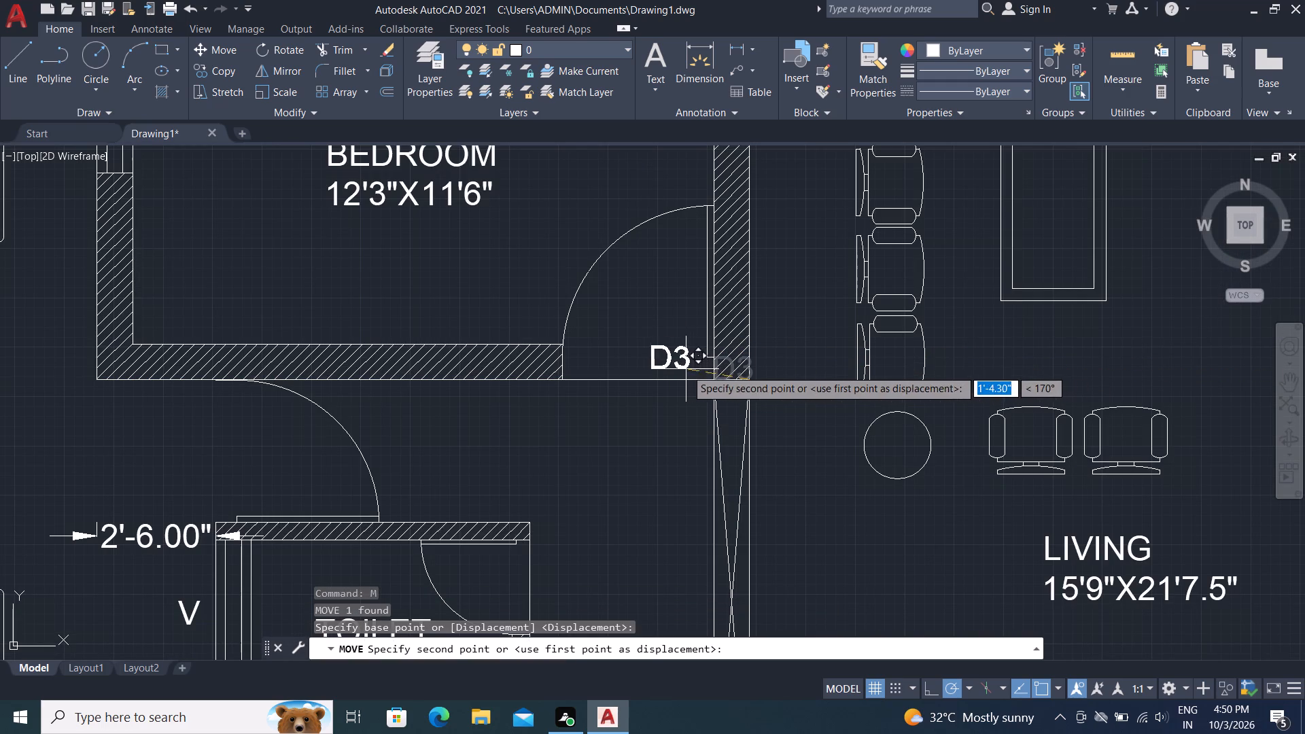
click(661, 375)
Delete the leftover D3 label at the living room's wall corner beside the 13'X11'6" bedroom's door.
scroll(698, 417, down, 3)
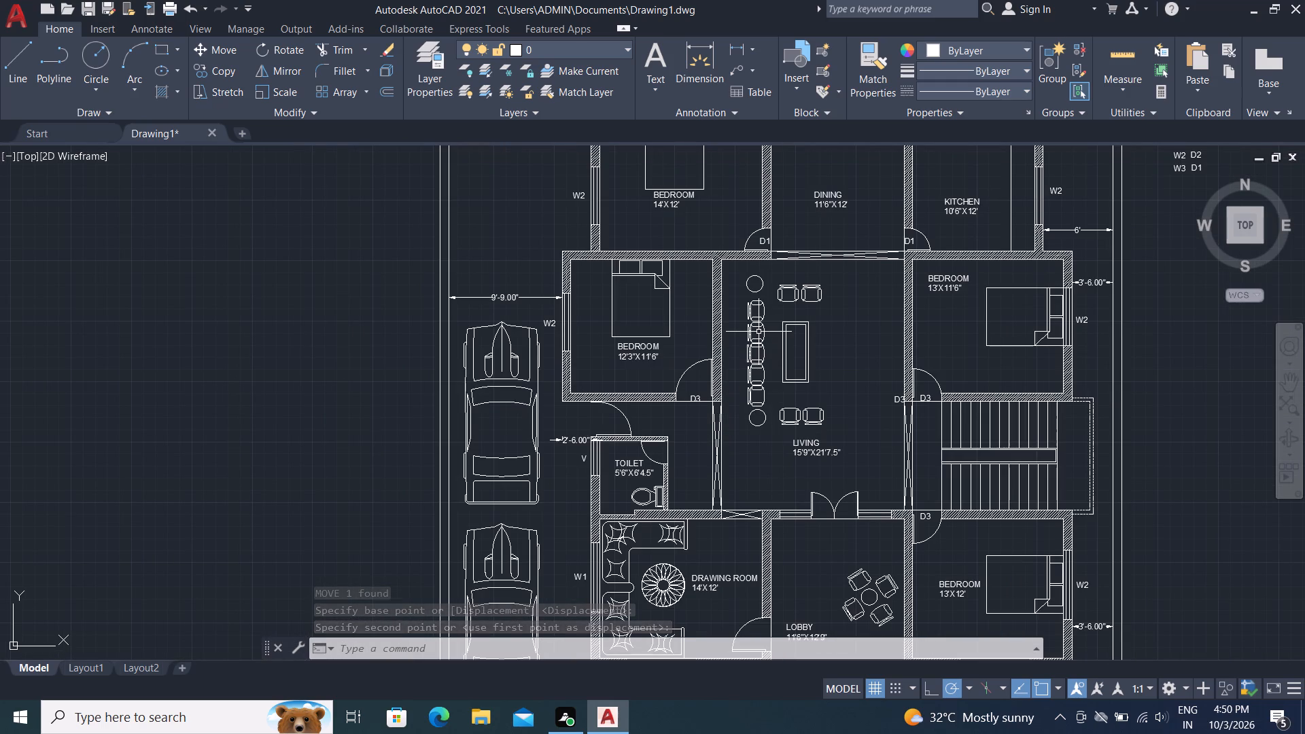
scroll(695, 394, up, 2)
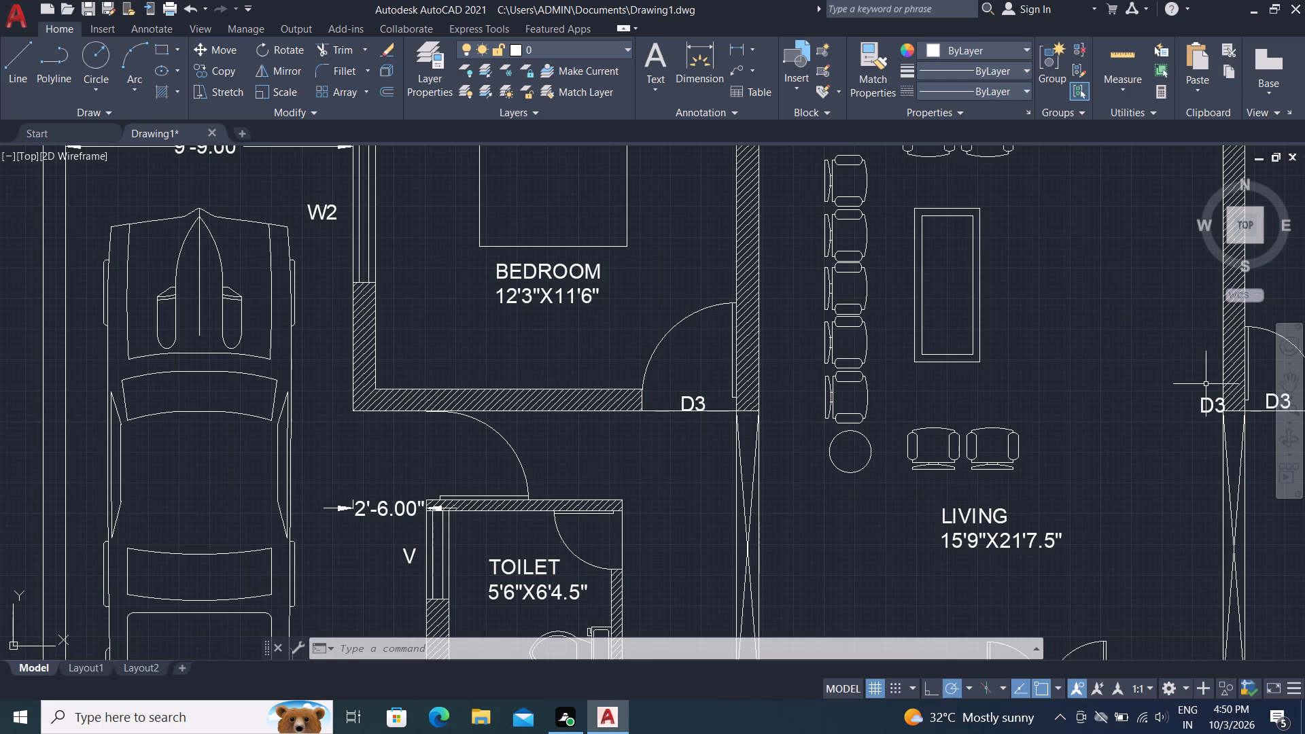
click(1206, 401)
key(Delete)
Copy the D2 label from the third 12'X8'3" room's door into the door swing just above the toilet.
scroll(1142, 387, down, 2)
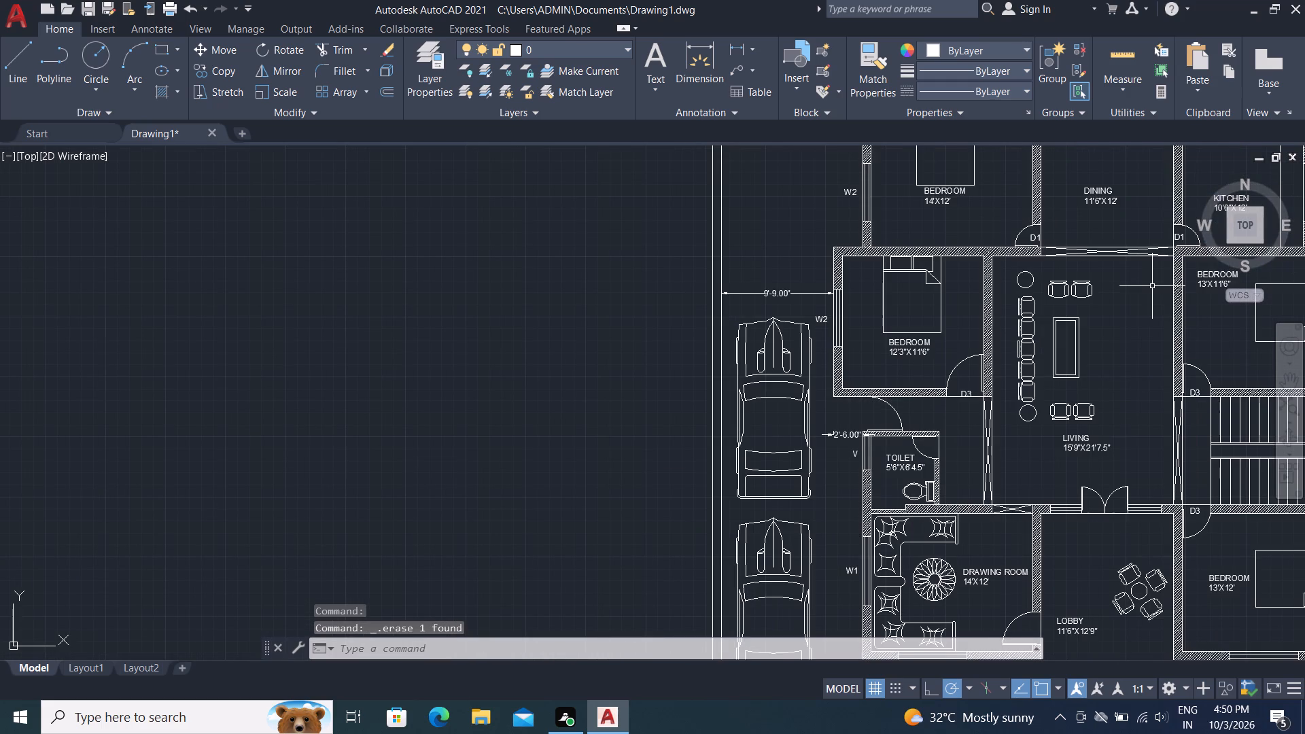
text(CO)
key(space)
middle_drag(1124, 279, 1113, 582)
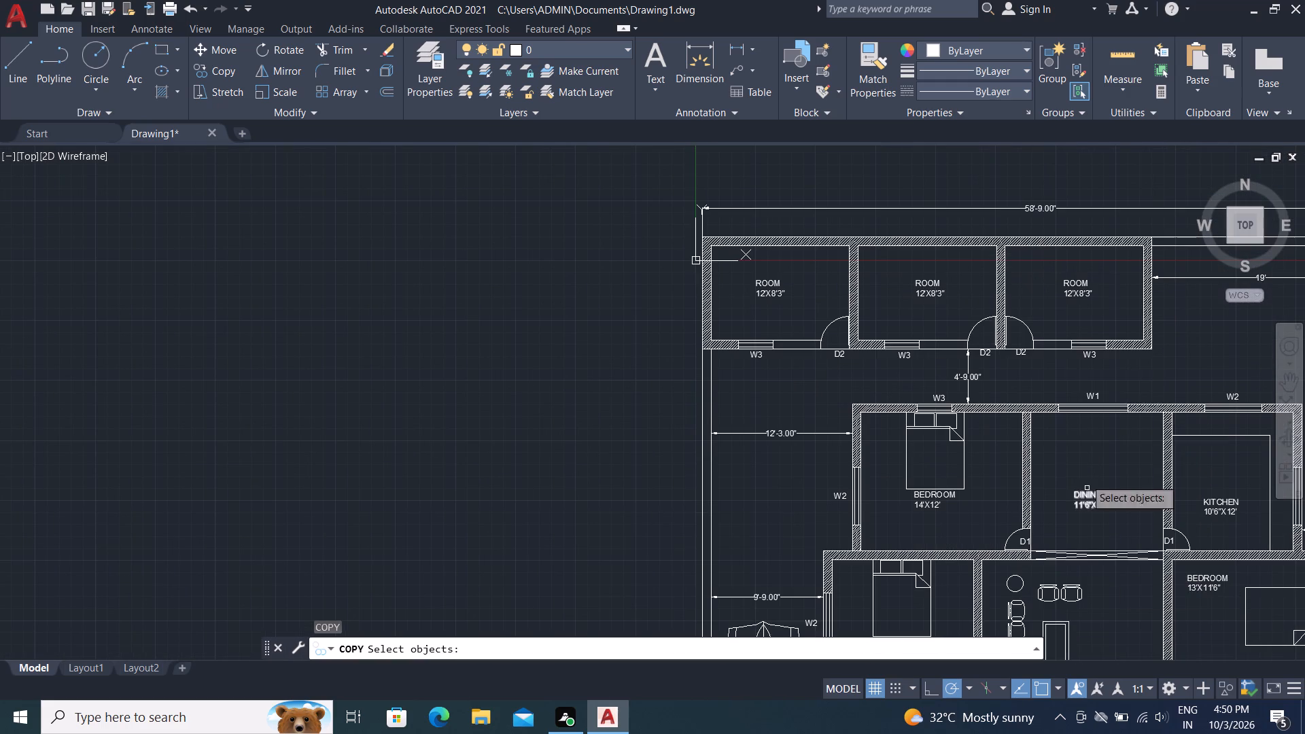
click(1022, 354)
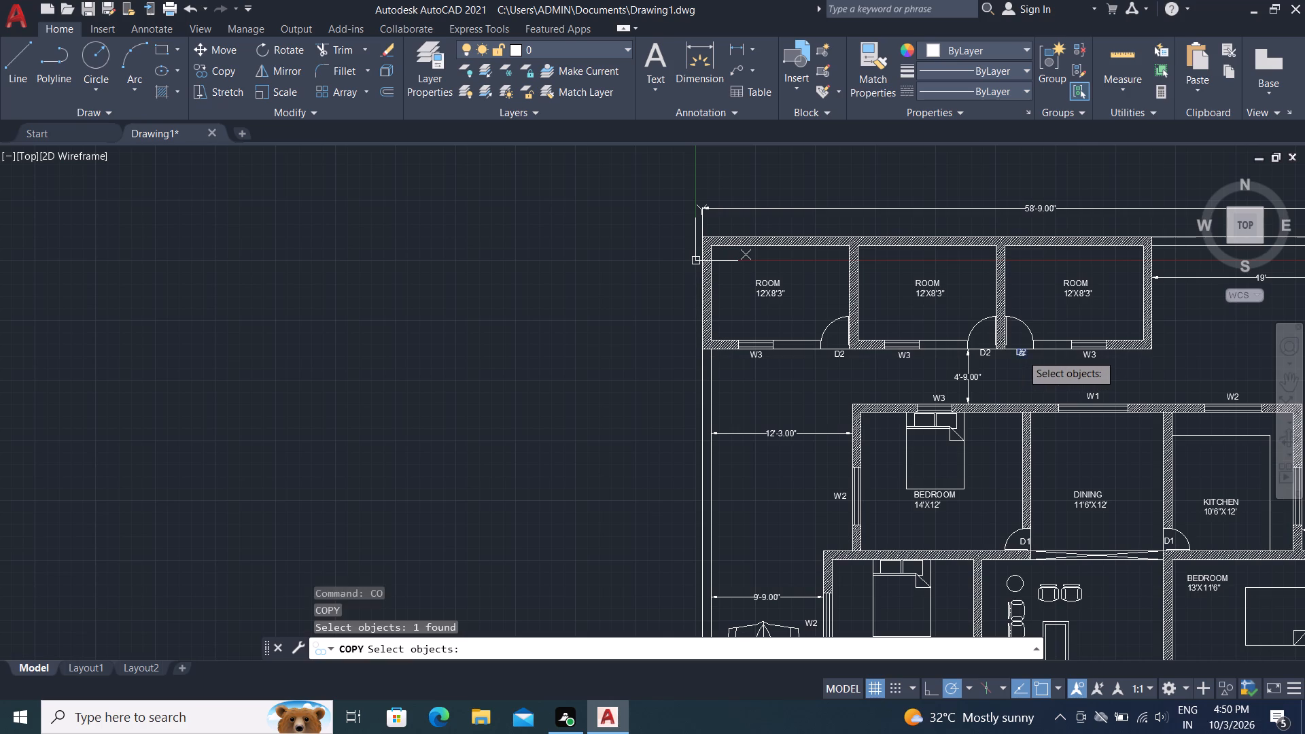
scroll(1022, 354, up, 1)
right_click(1022, 354)
click(1023, 353)
middle_drag(1013, 474, 1090, 86)
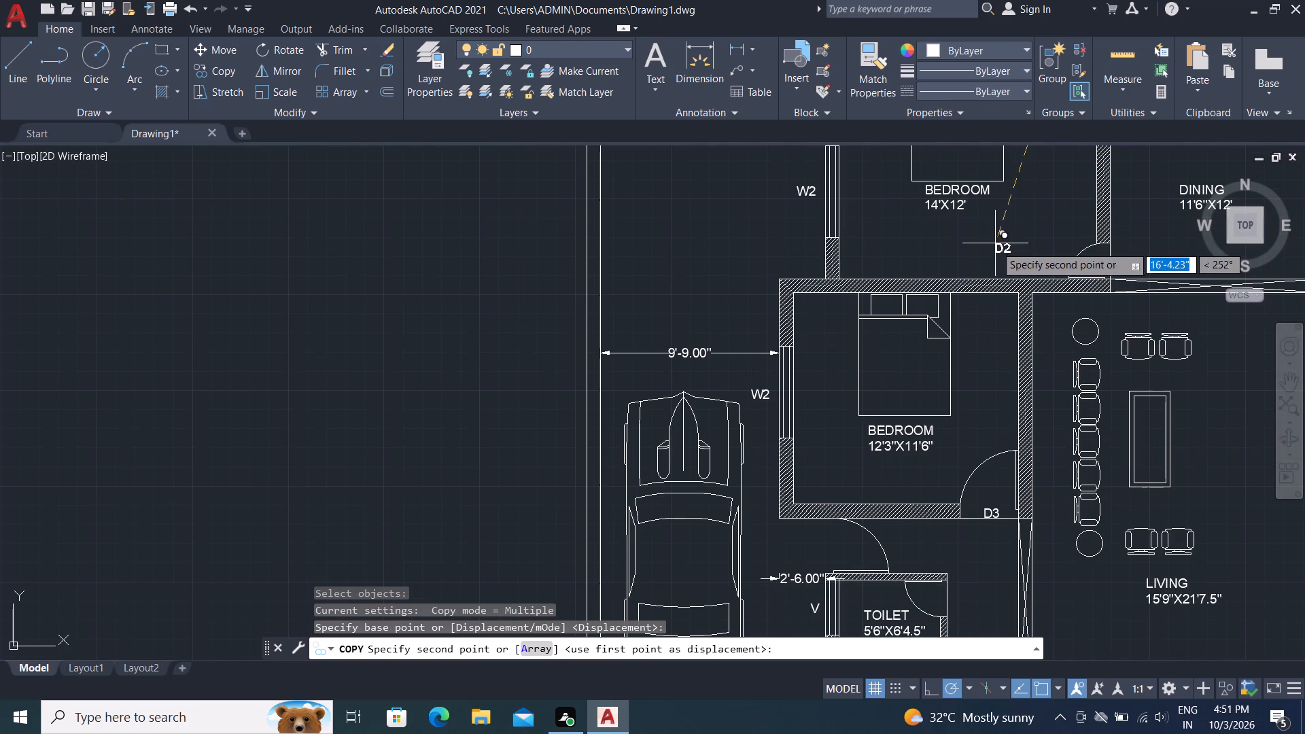
middle_drag(965, 442, 1024, 194)
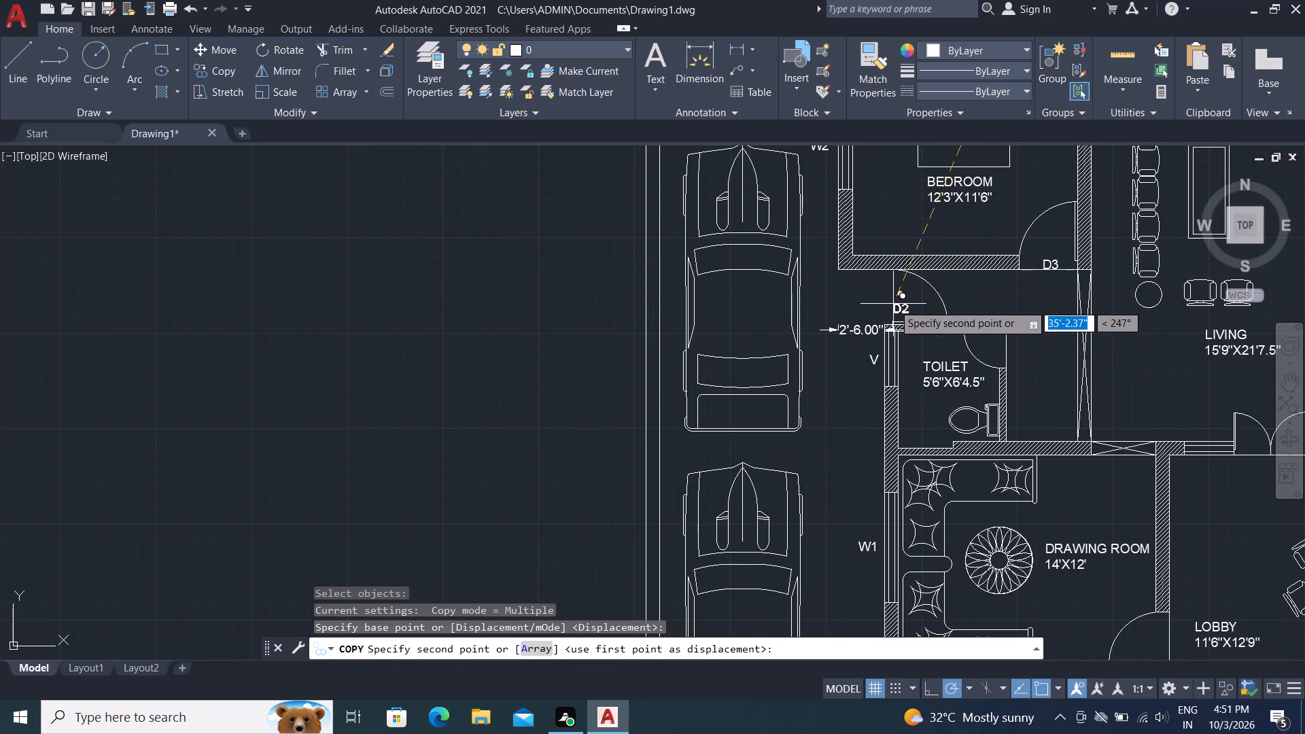
click(900, 297)
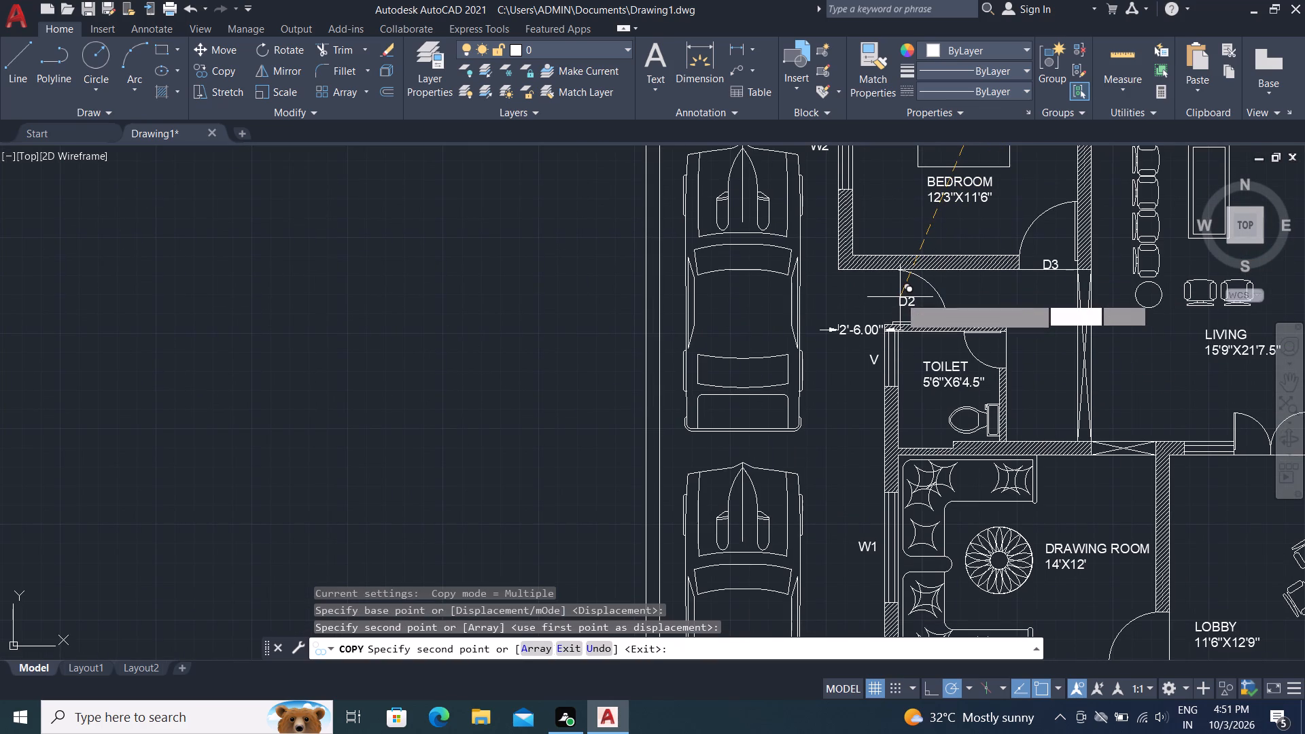
key(Escape)
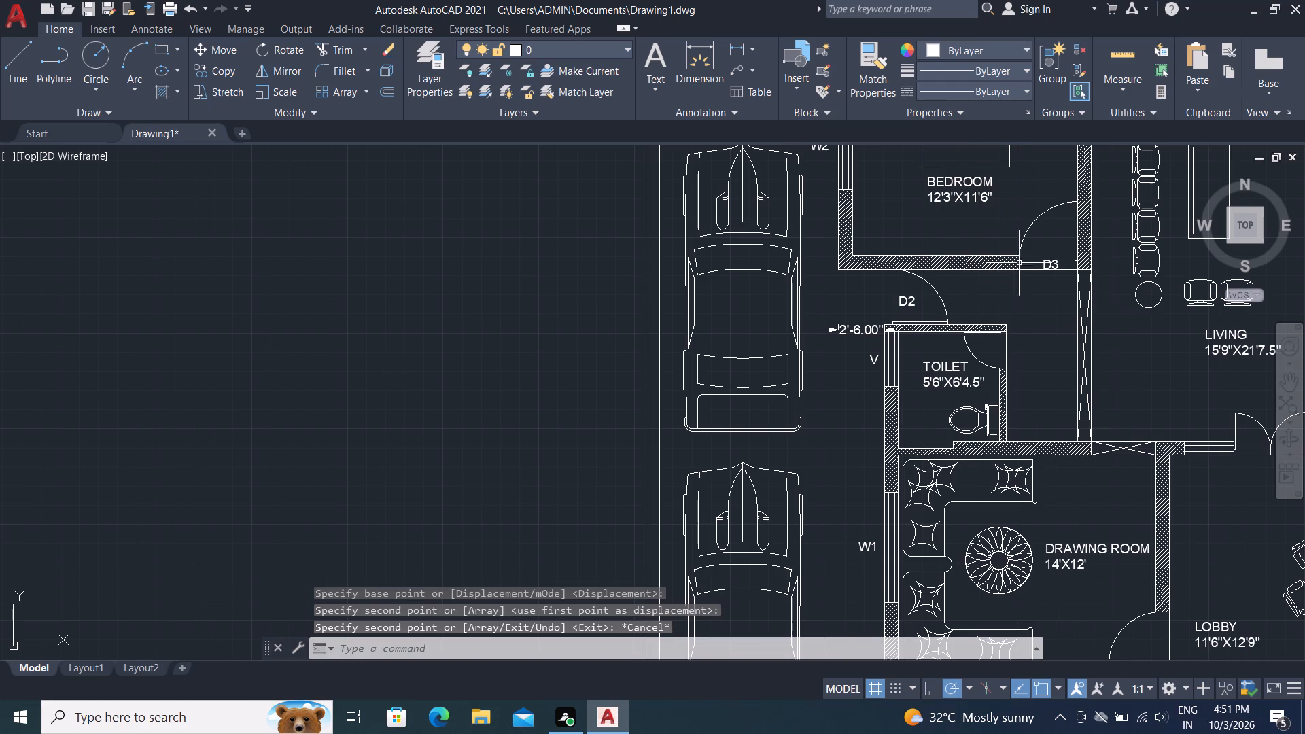
Copy the D3 label from the 12'3"X11'6" bedroom's door into the toilet's own door swing.
middle_drag(1048, 279, 936, 319)
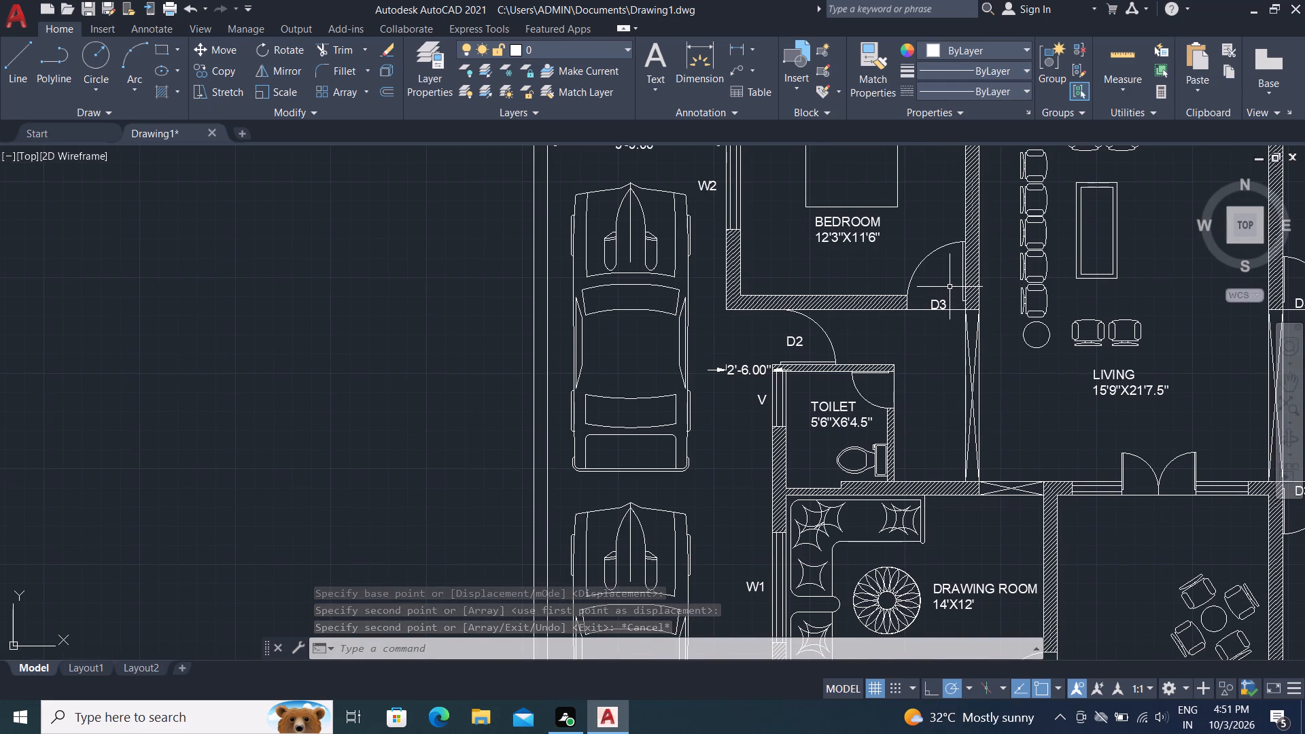
scroll(946, 298, up, 2)
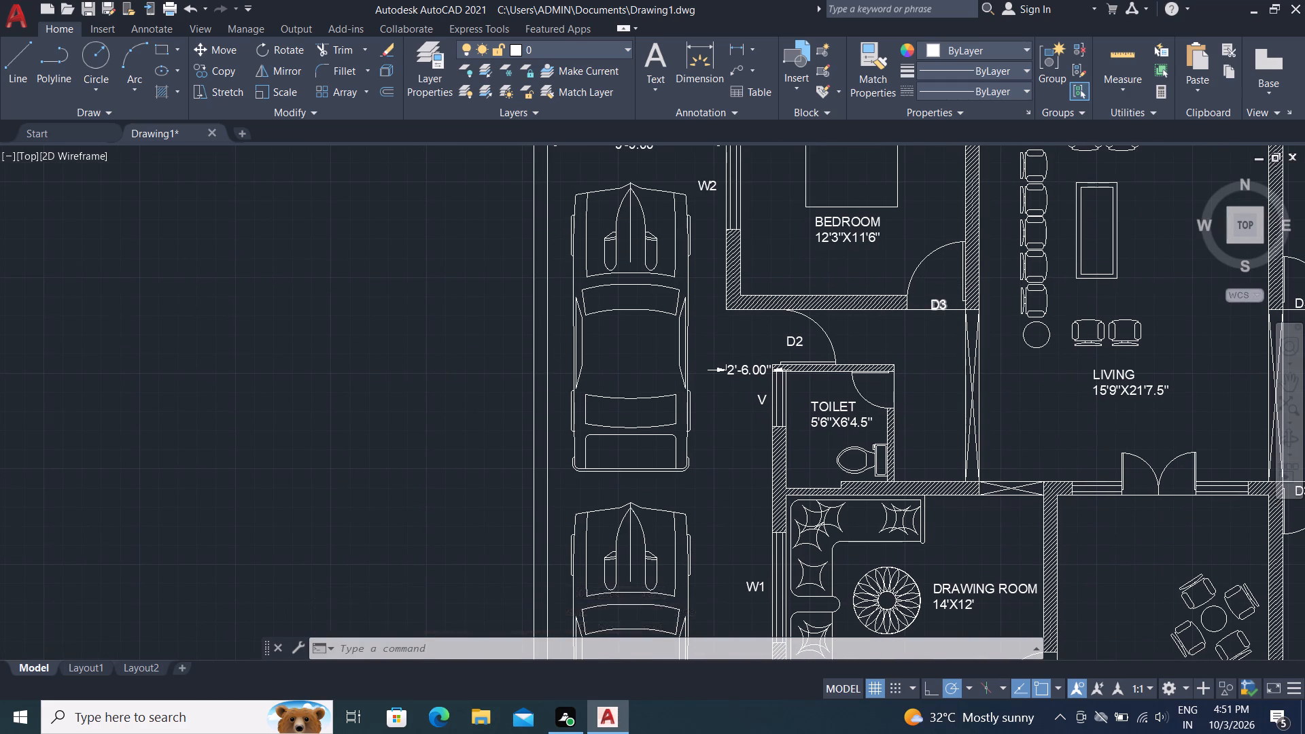
scroll(946, 299, up, 1)
text(CO)
key(space)
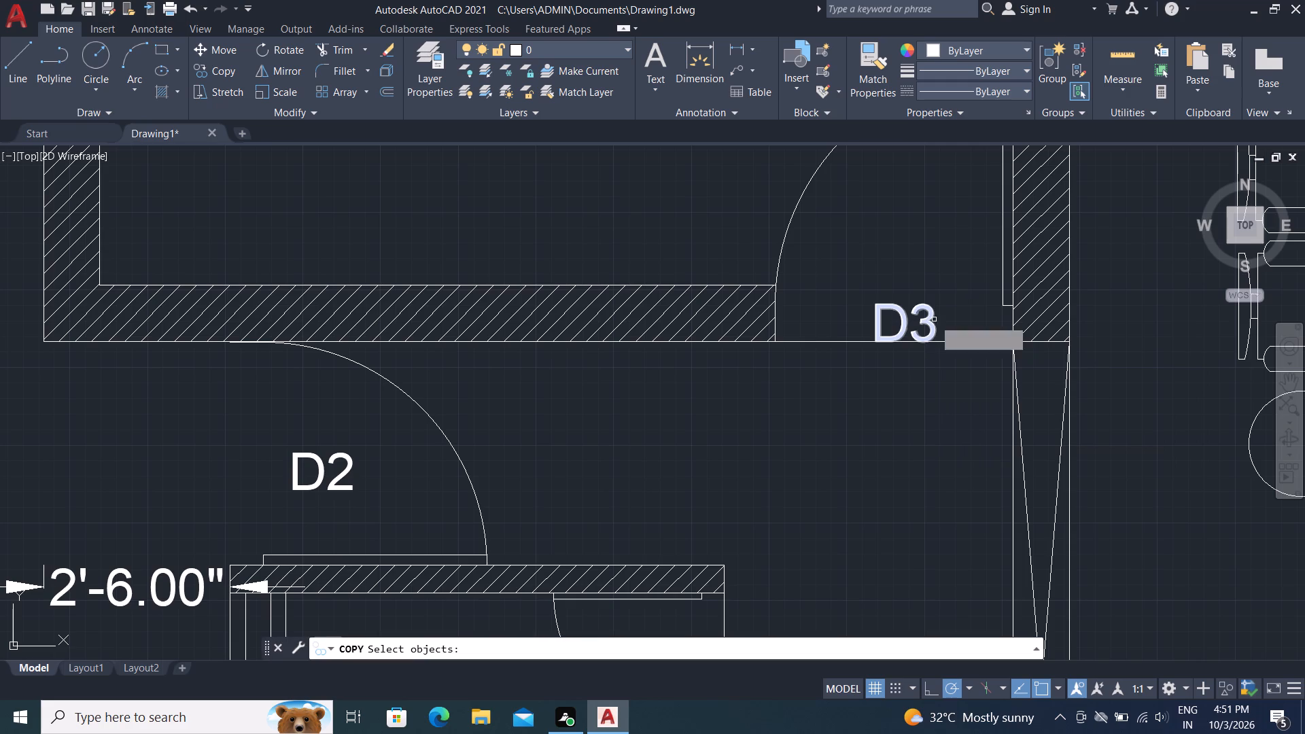
click(927, 319)
right_click(926, 319)
click(925, 319)
middle_drag(924, 445, 924, 444)
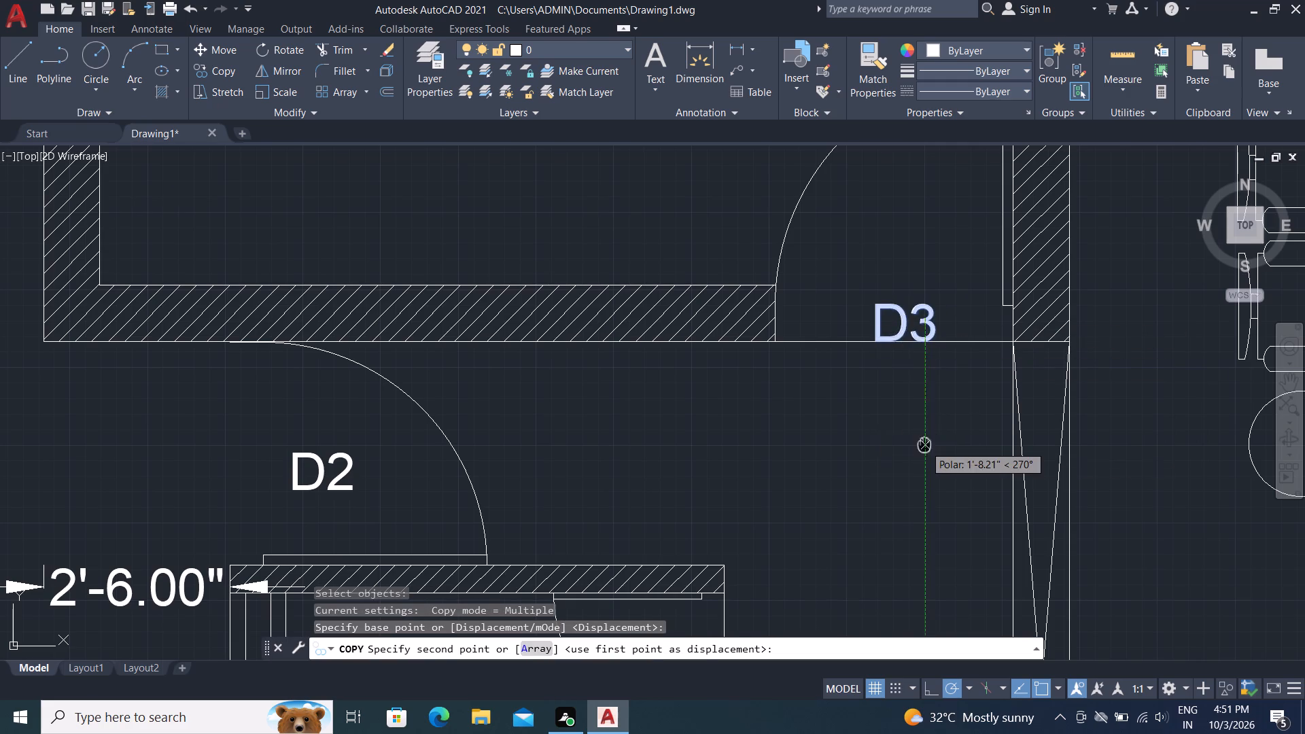
middle_drag(924, 444, 954, 183)
scroll(954, 183, up, 1)
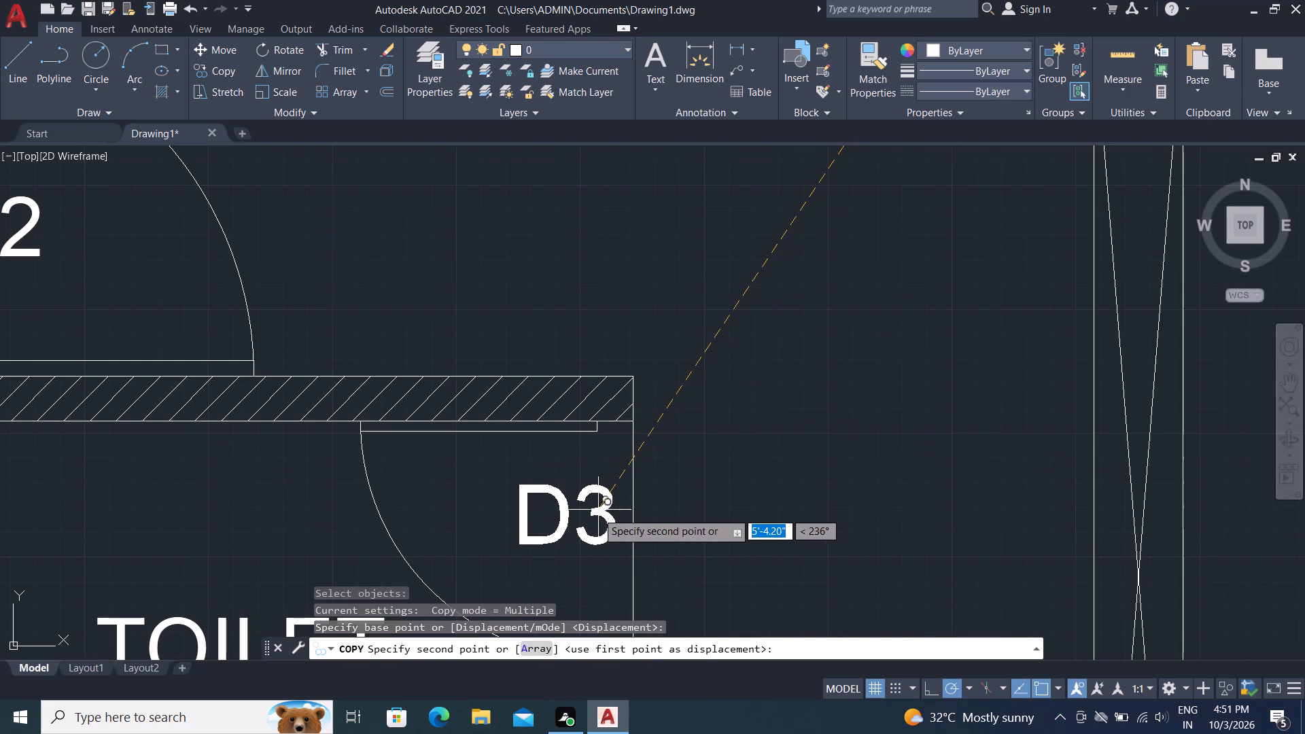
click(597, 512)
key(Escape)
Change the text of the label in the toilet's door swing to D6.
double_click(595, 512)
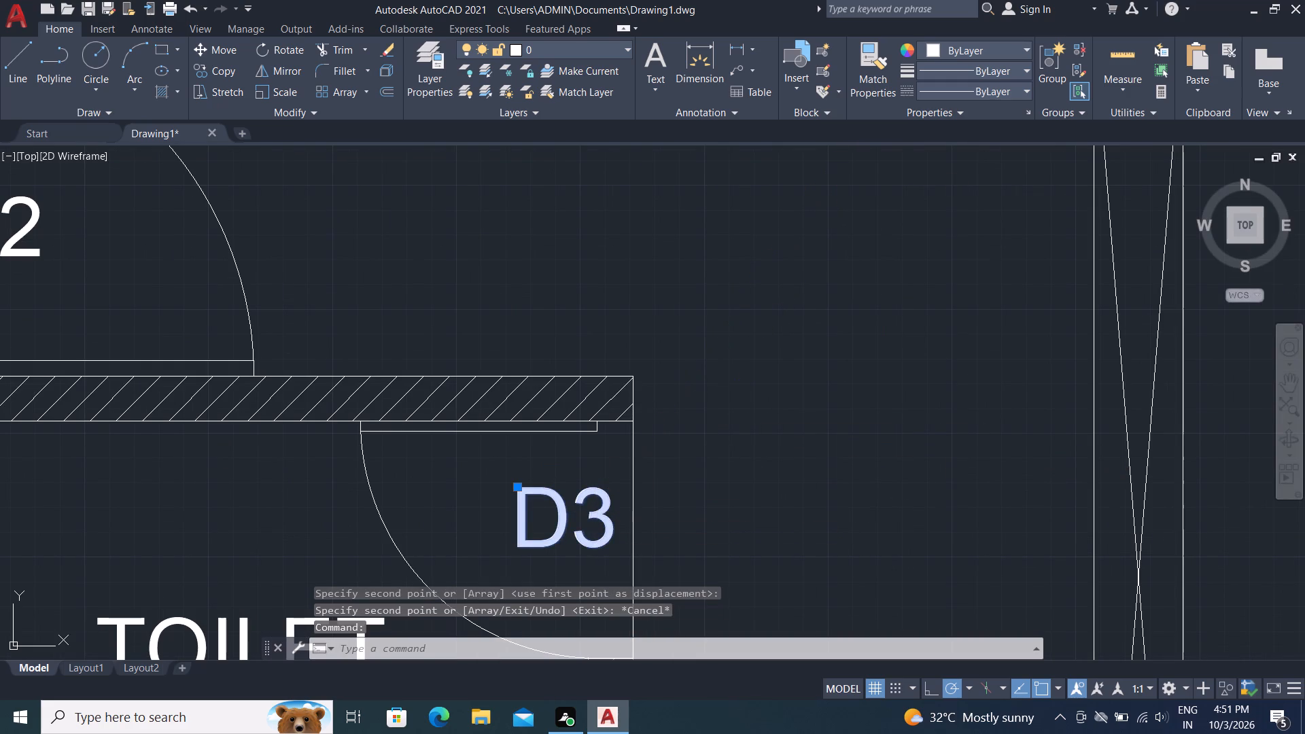
middle_drag(595, 512, 651, 431)
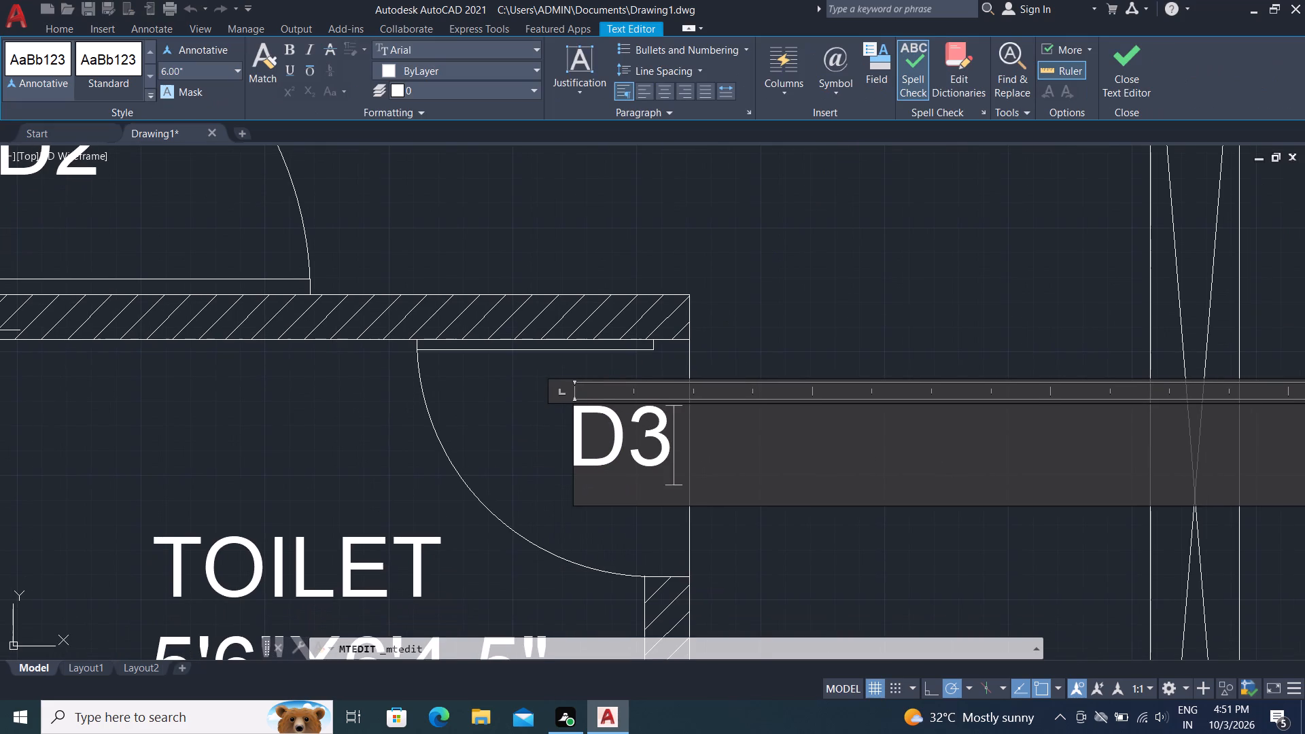
key(BackSpace)
key(6)
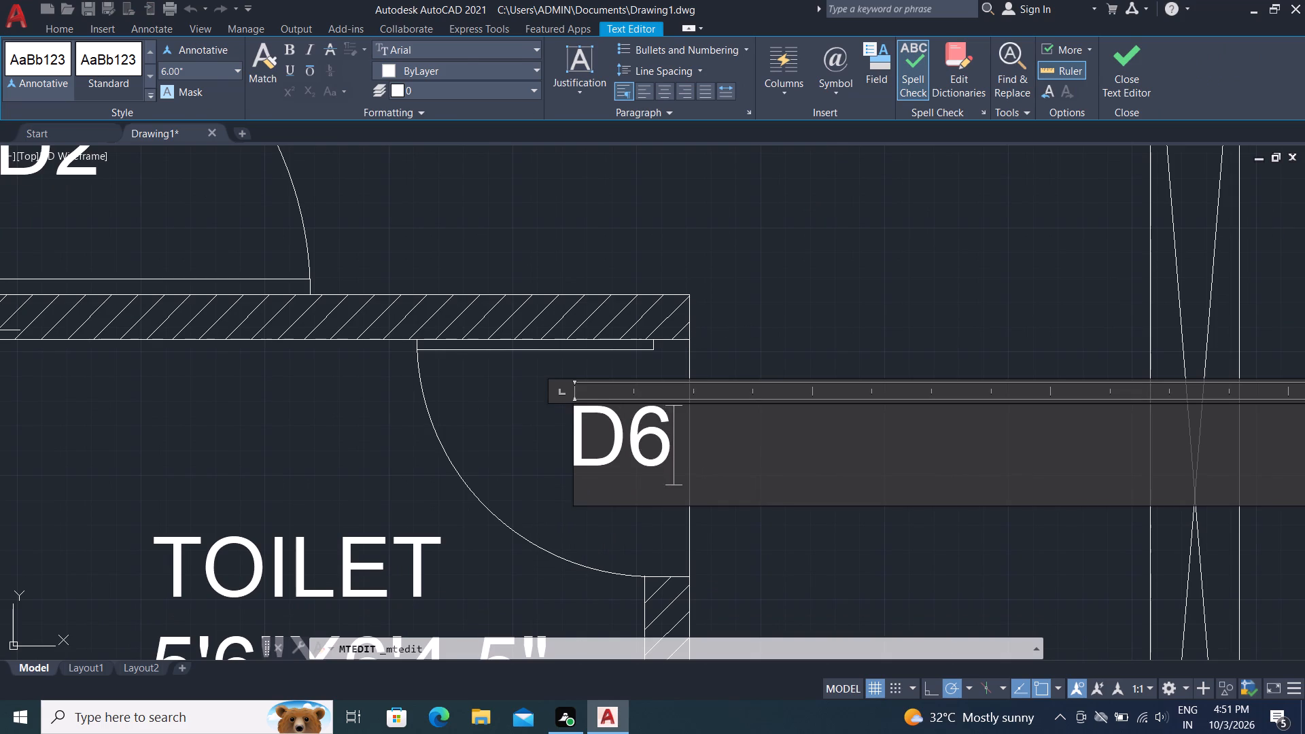
click(747, 324)
Copy the D6 label from the toilet door and place it just below the double door between living room and lobby.
scroll(750, 321, down, 4)
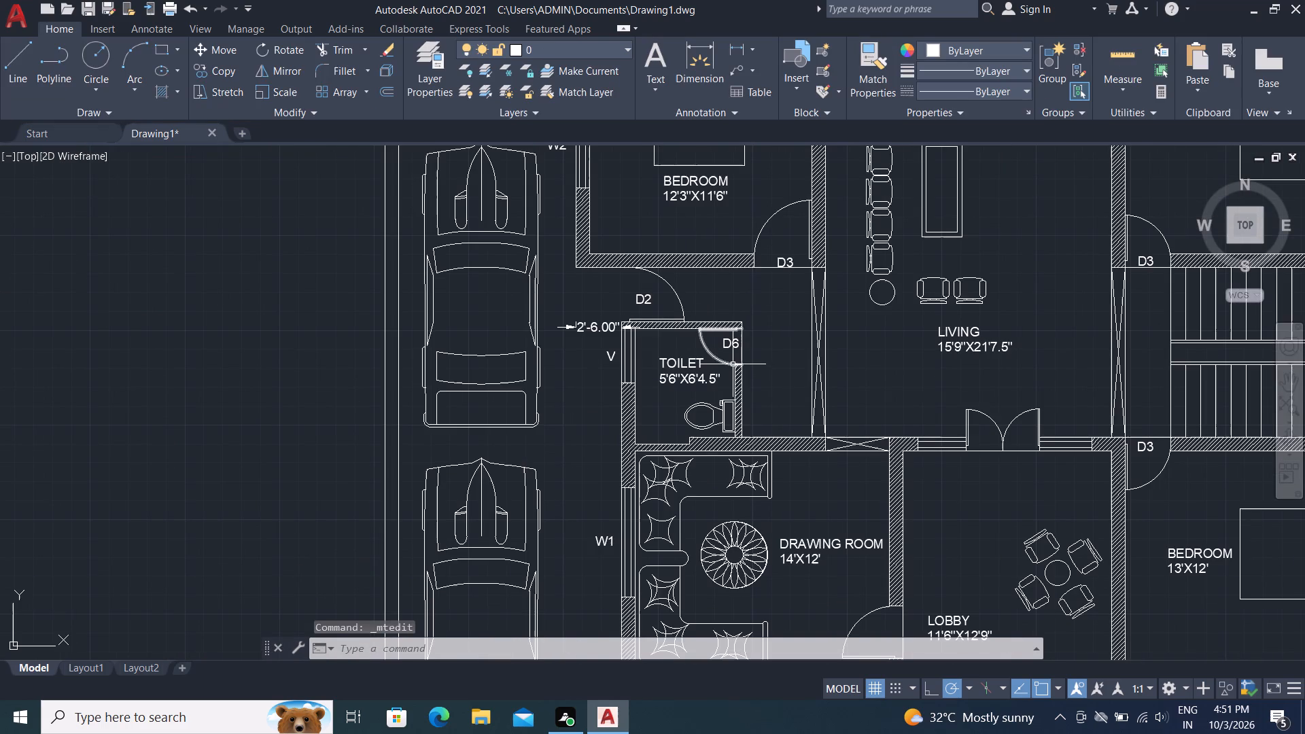
middle_drag(733, 364, 681, 319)
scroll(681, 317, up, 2)
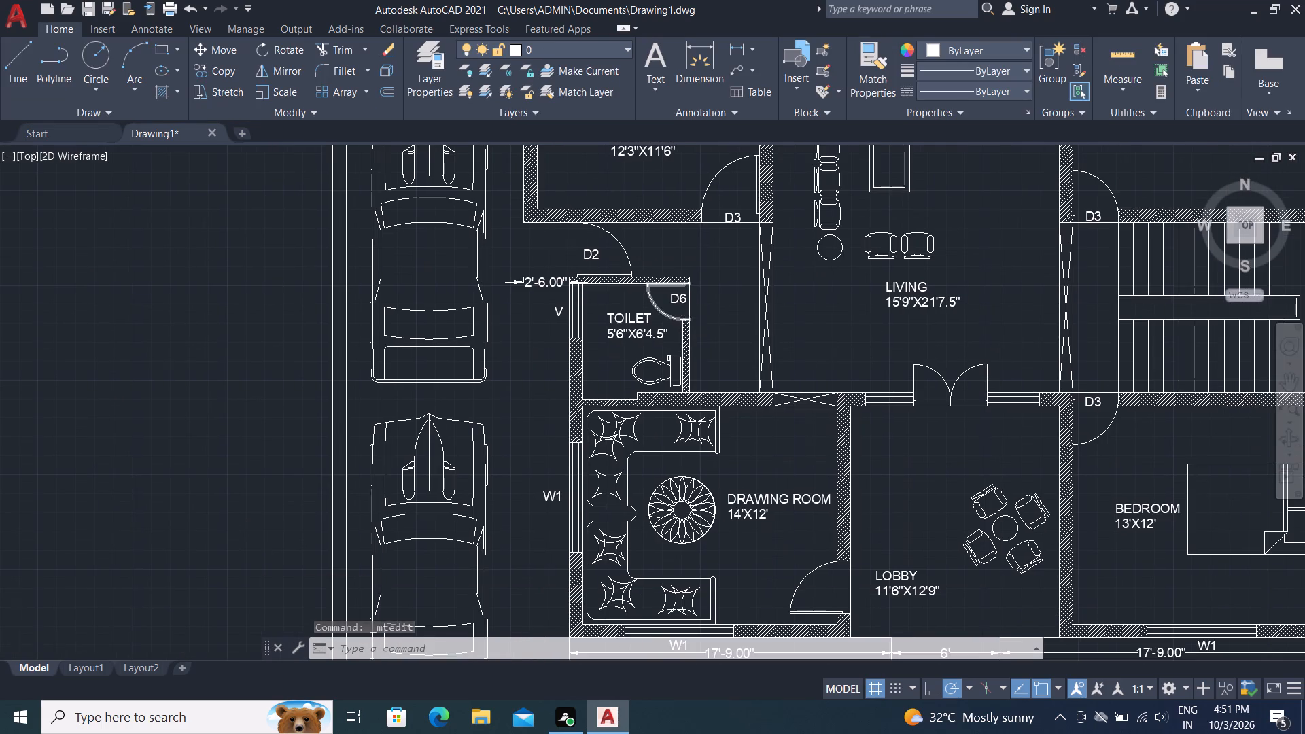
text(CO)
key(space)
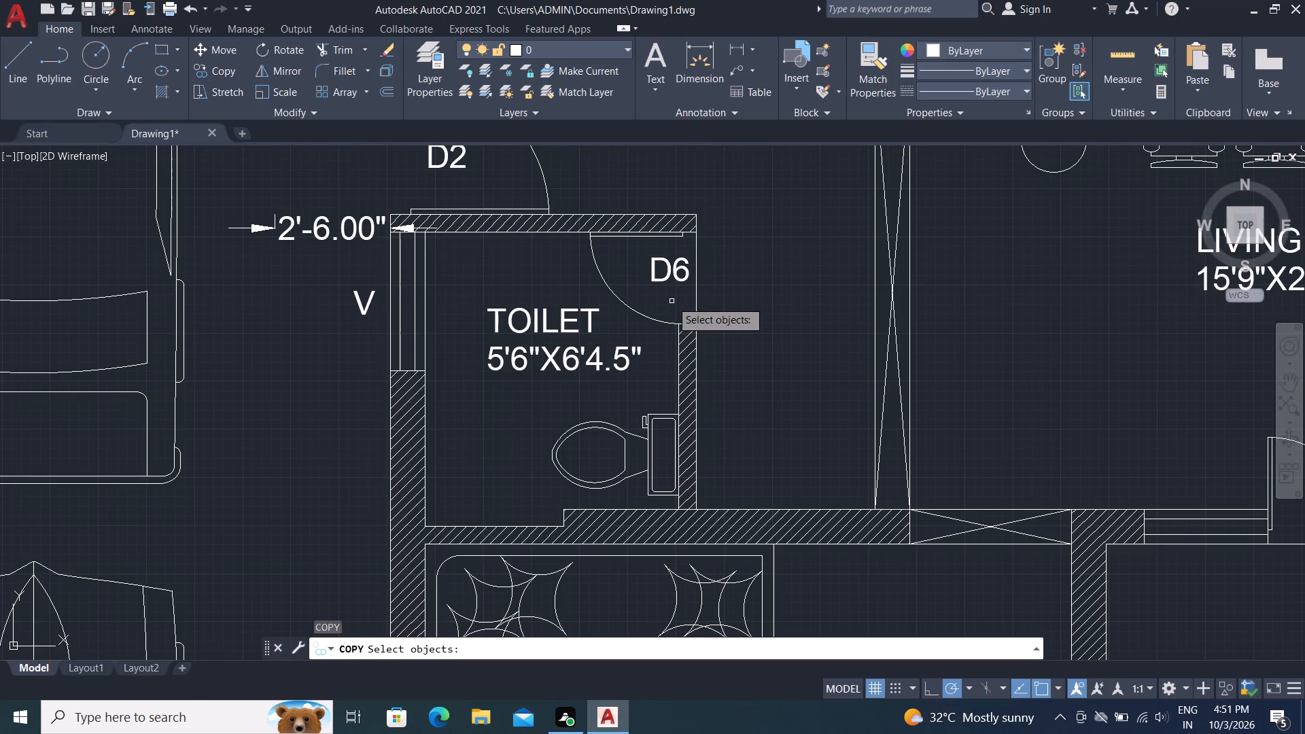
click(670, 275)
right_click(671, 271)
click(671, 271)
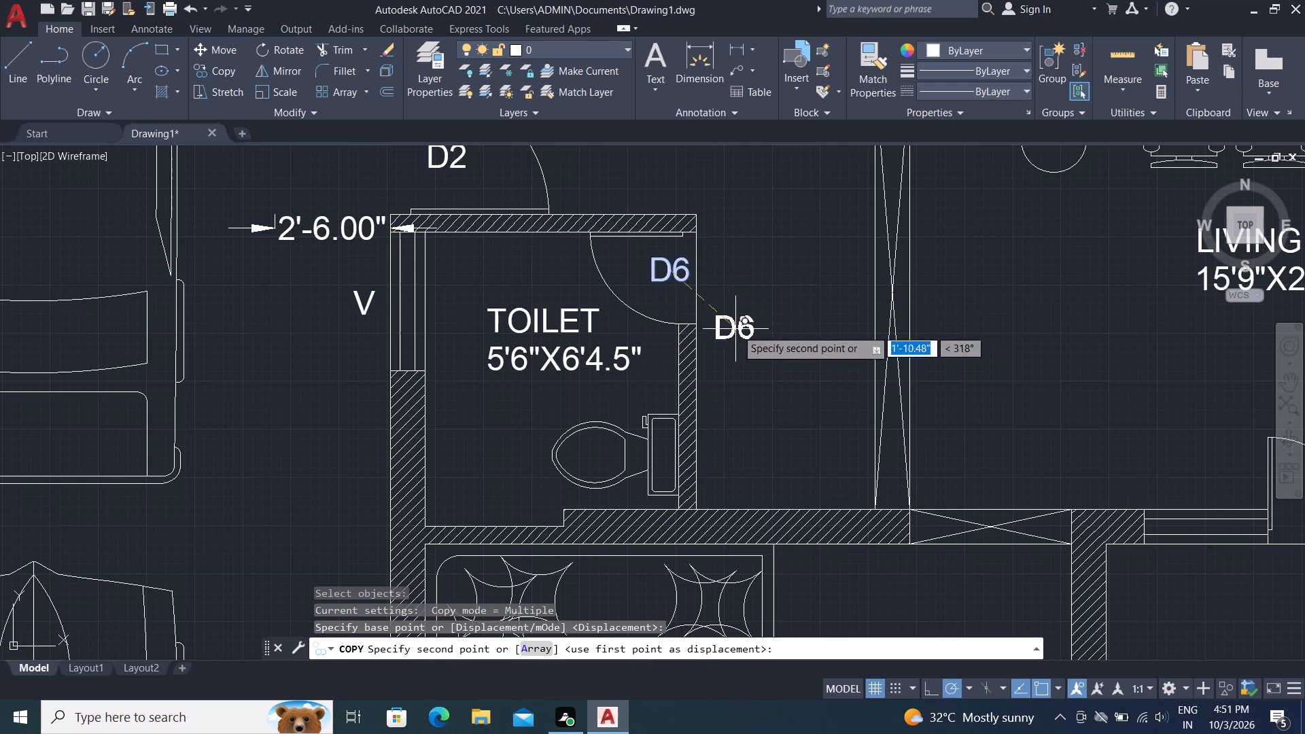
middle_drag(736, 329, 149, 232)
scroll(769, 445, up, 4)
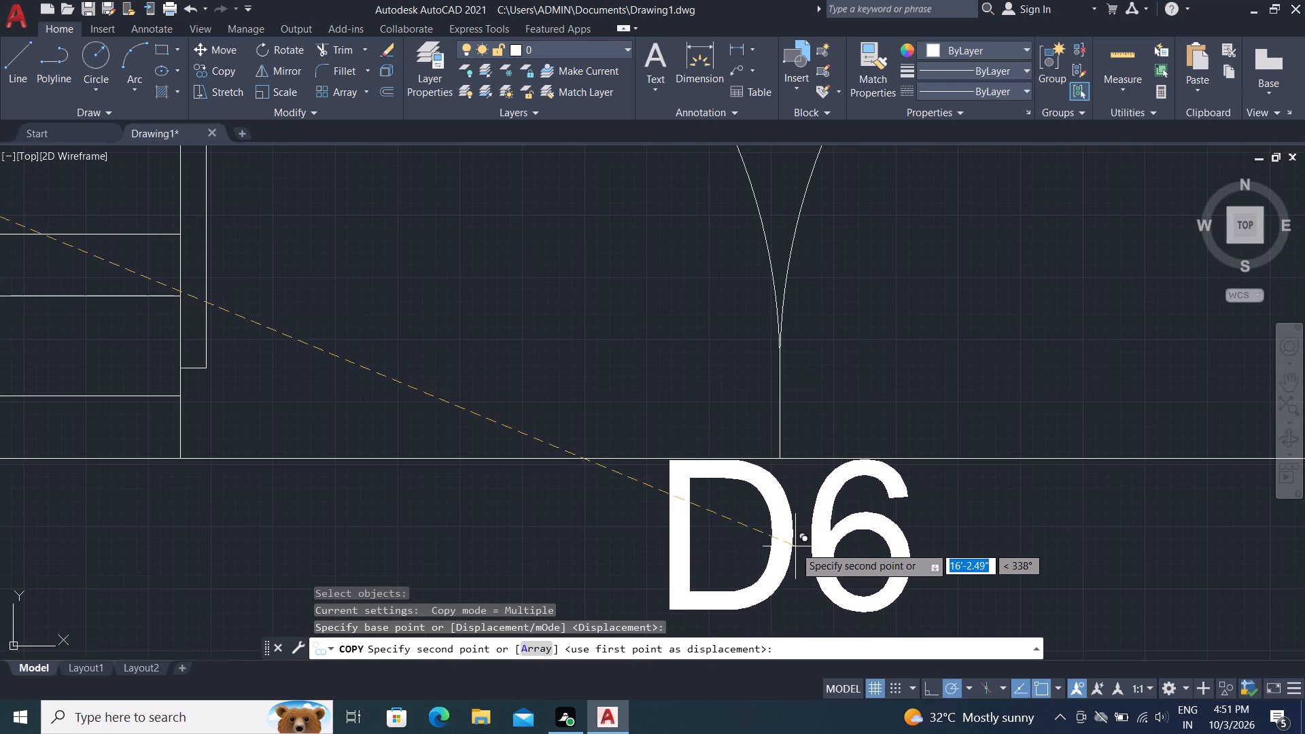
click(794, 547)
key(Escape)
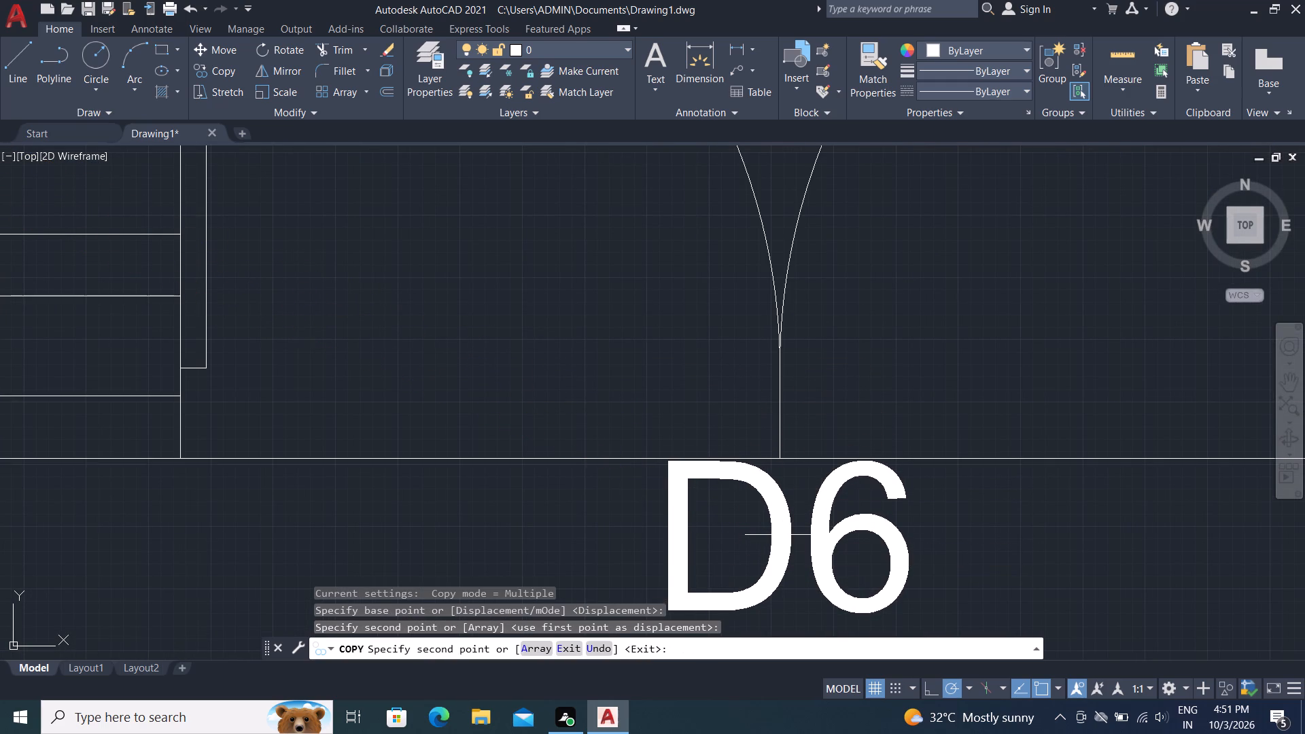
Change the text of the label below the double door between living room and lobby to DW5.
double_click(777, 535)
scroll(773, 536, up, 3)
scroll(775, 525, down, 3)
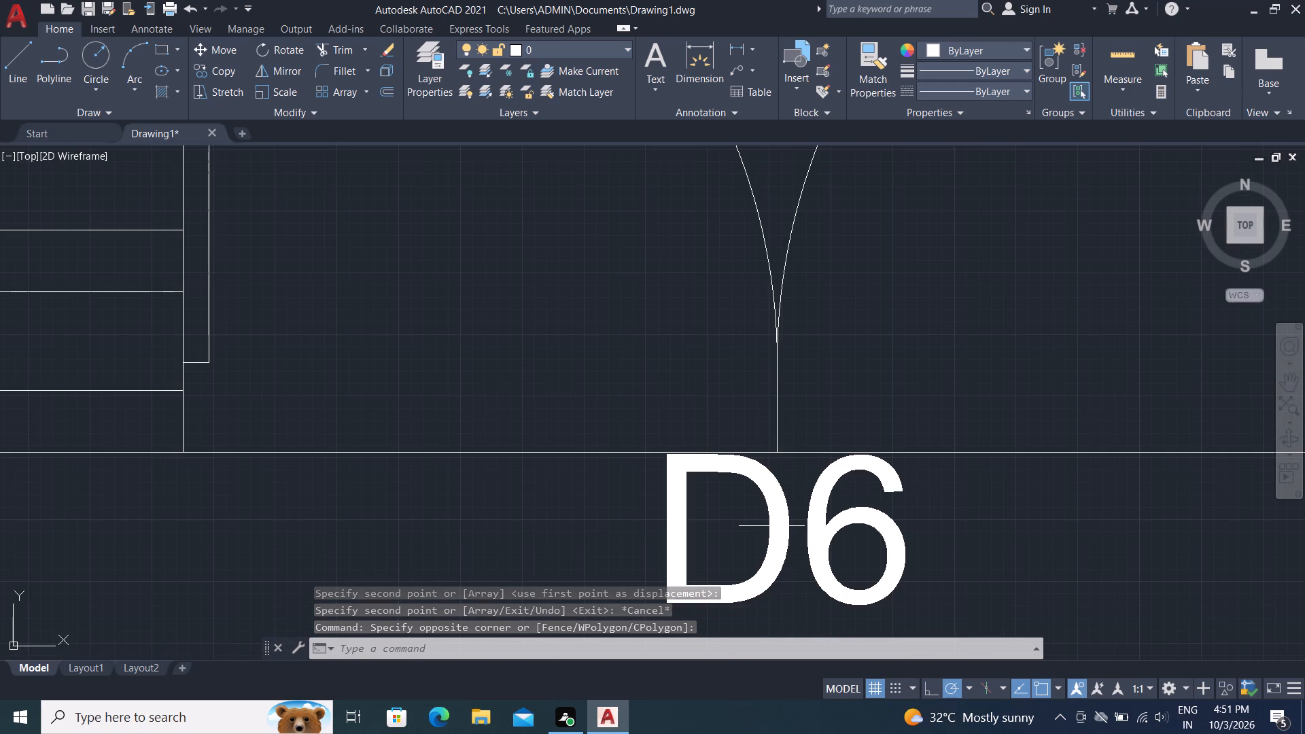
key(Escape)
double_click(771, 523)
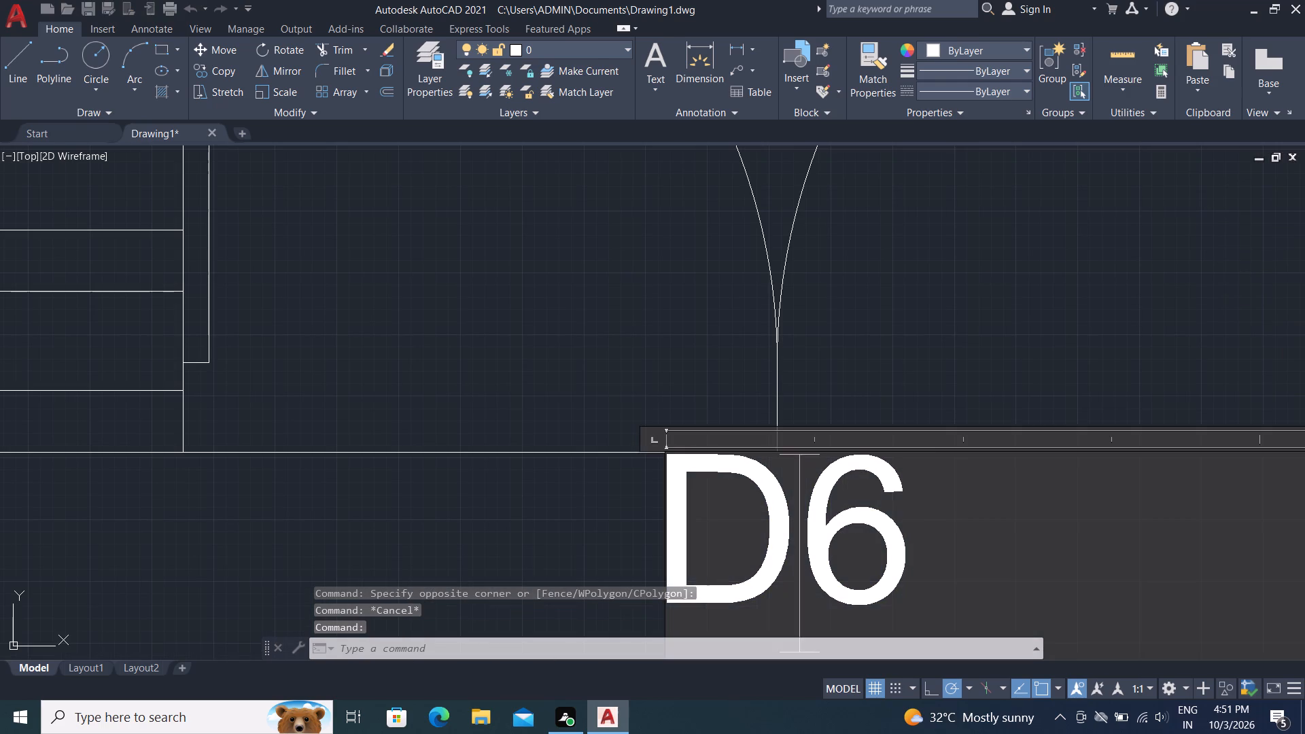
click(952, 518)
key(BackSpace)
key(w)
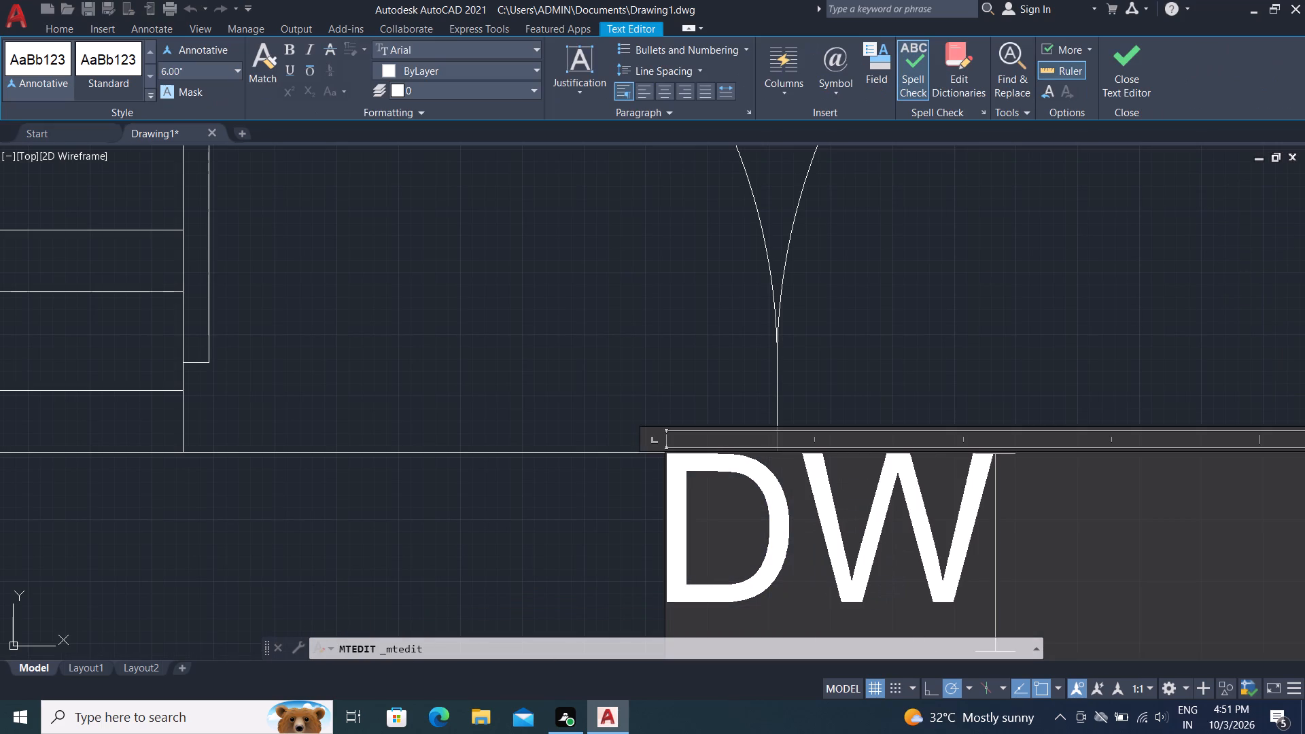
key(5)
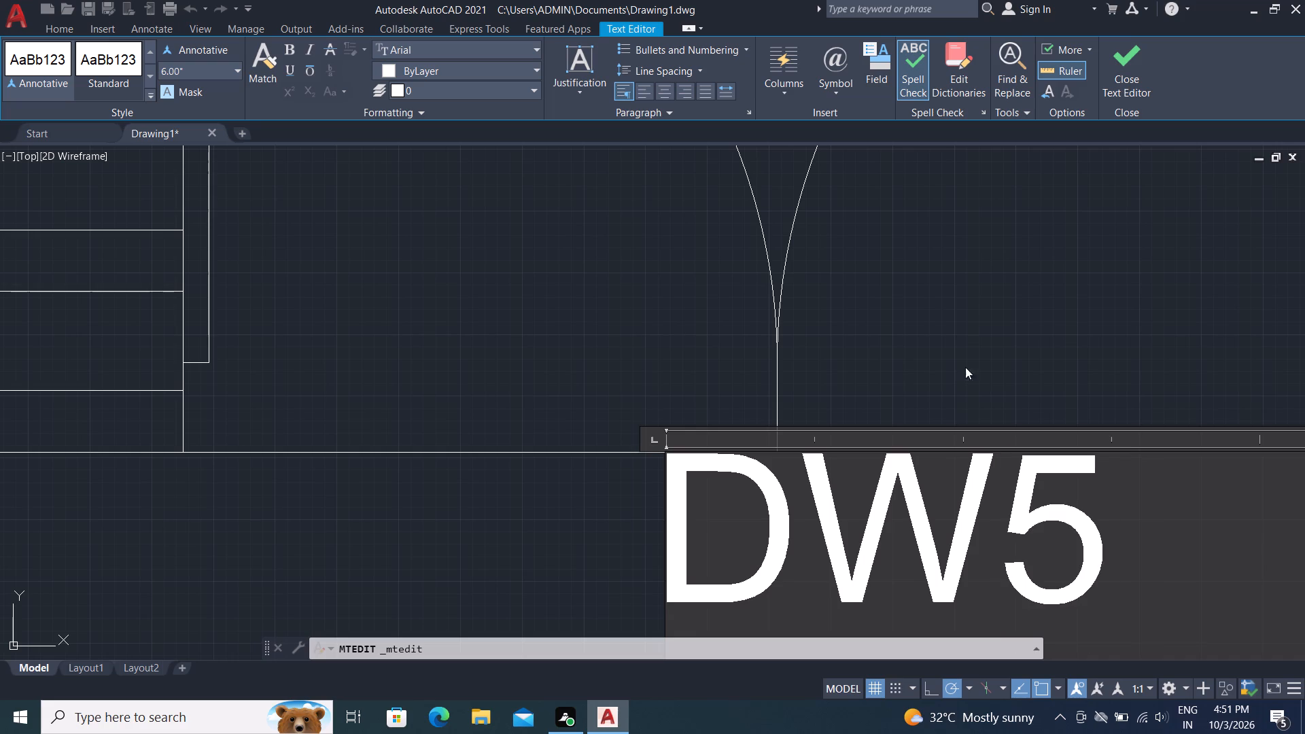
click(957, 331)
Move the DW5 label about 5" to the left so it sits centred beneath the living room's double door.
click(835, 527)
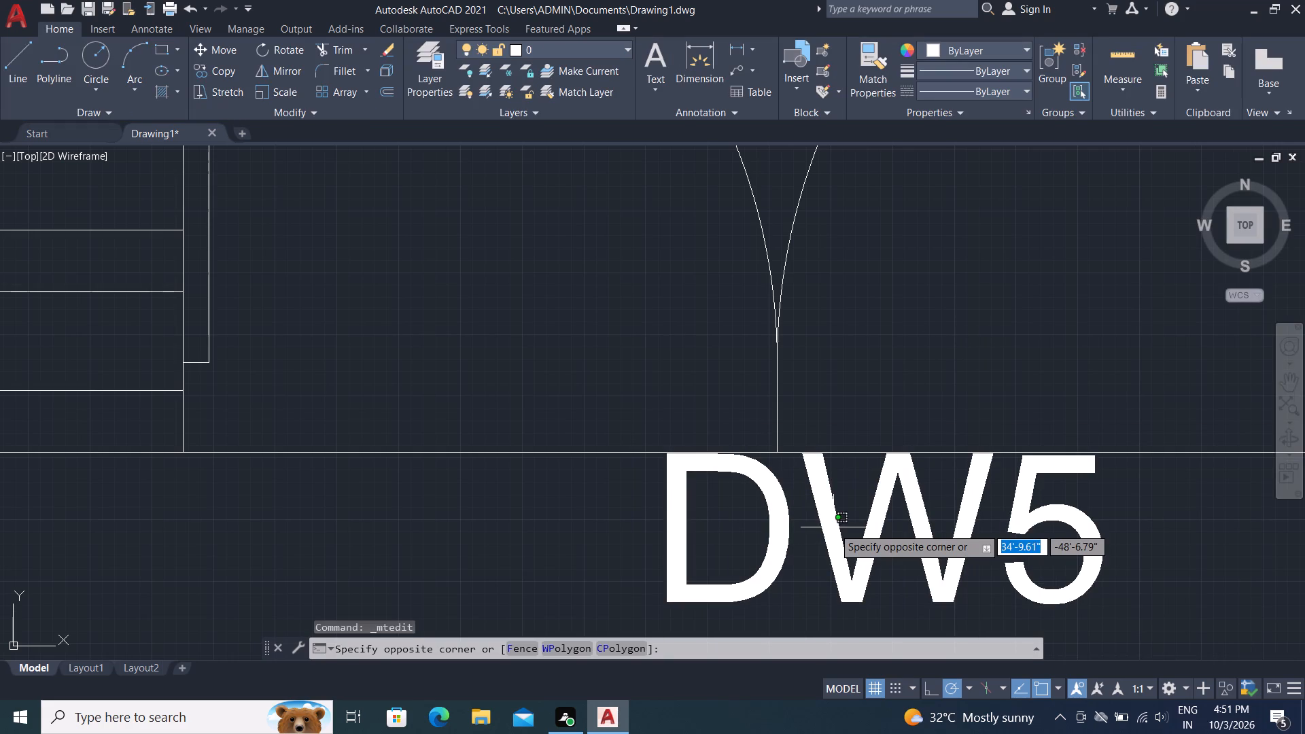
scroll(854, 483, down, 2)
key(space)
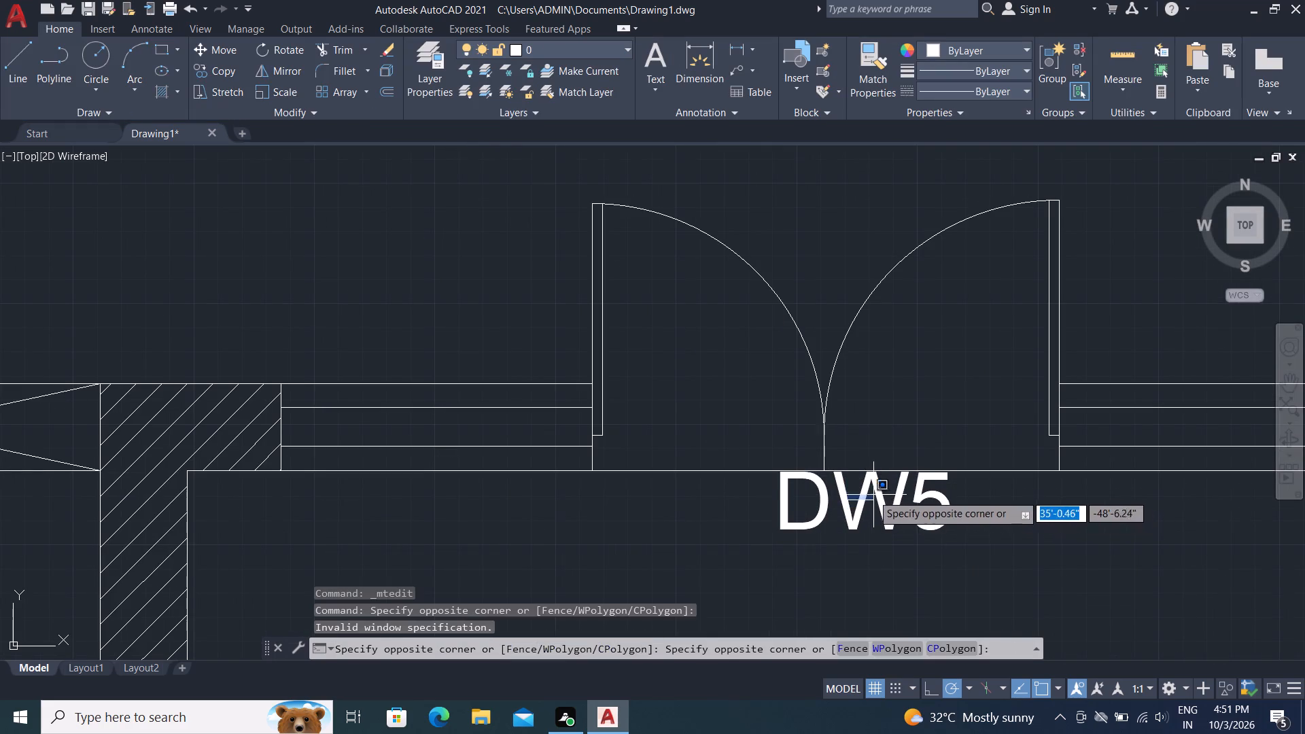
click(870, 492)
click(867, 482)
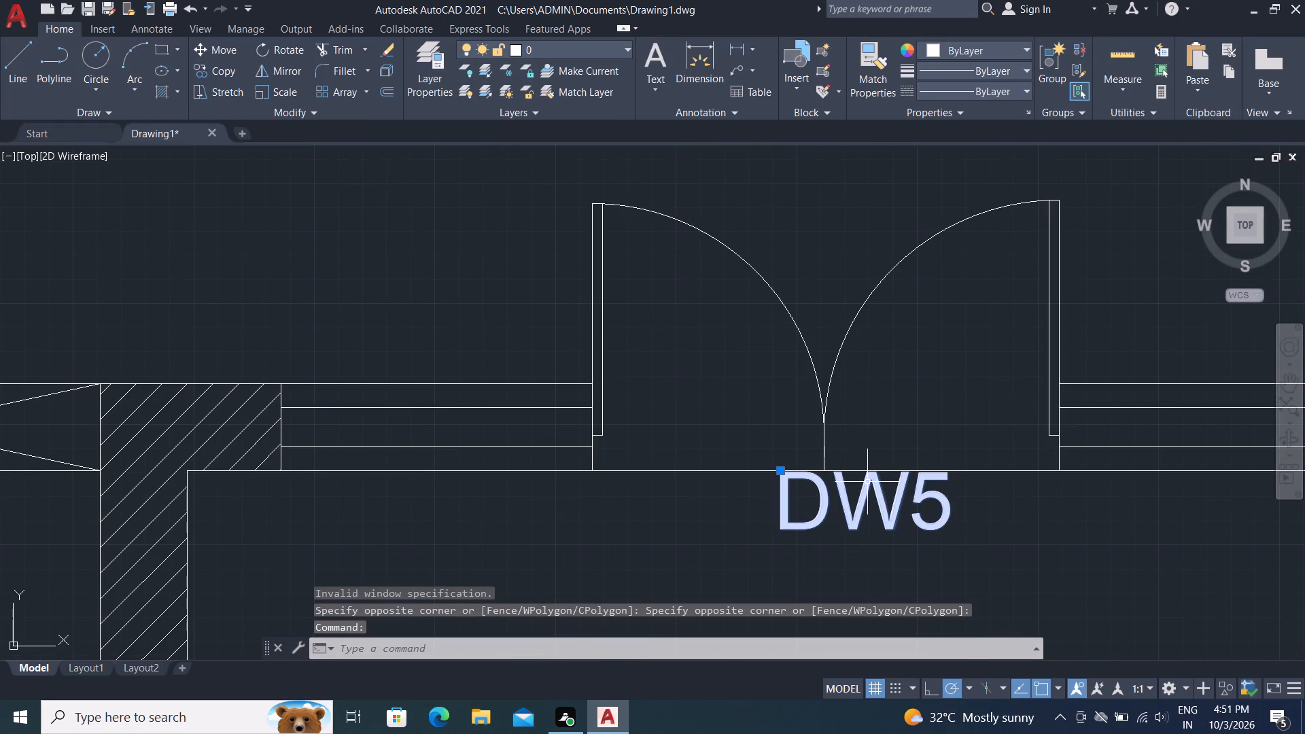
text(M)
key(space)
click(867, 482)
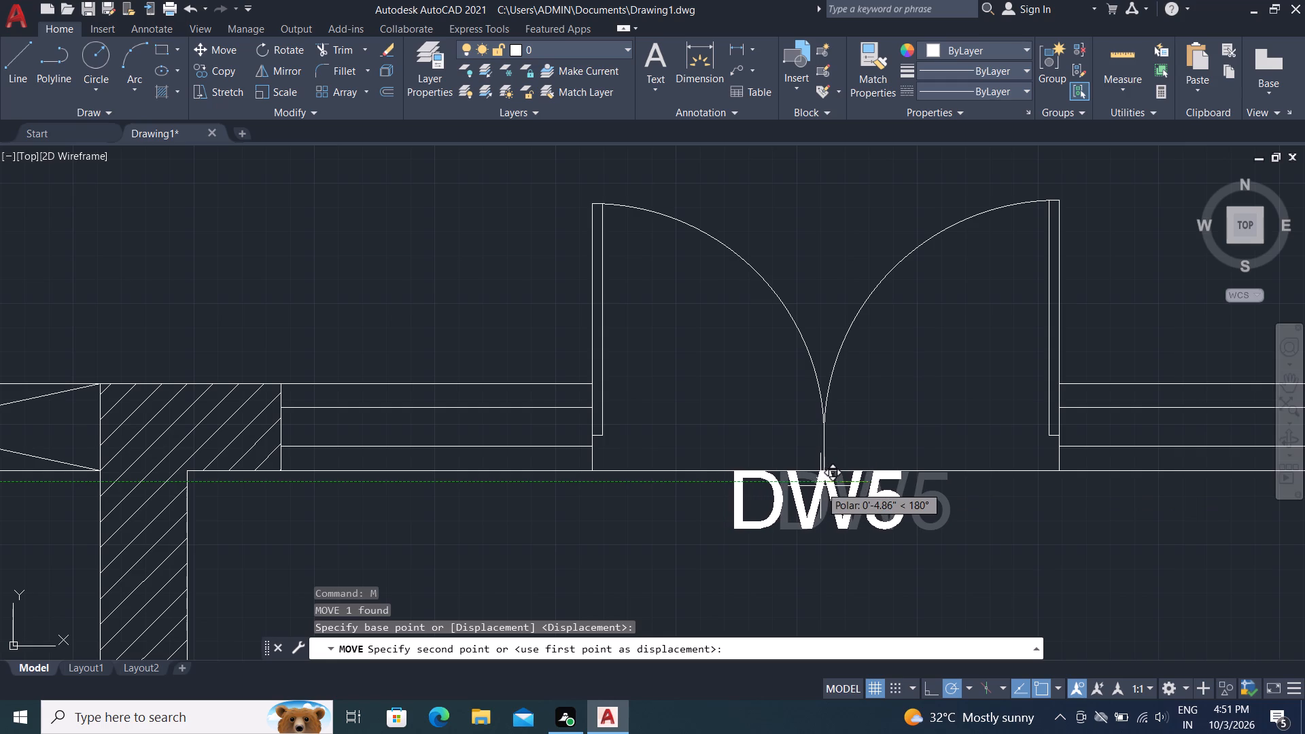
click(820, 486)
scroll(841, 523, down, 3)
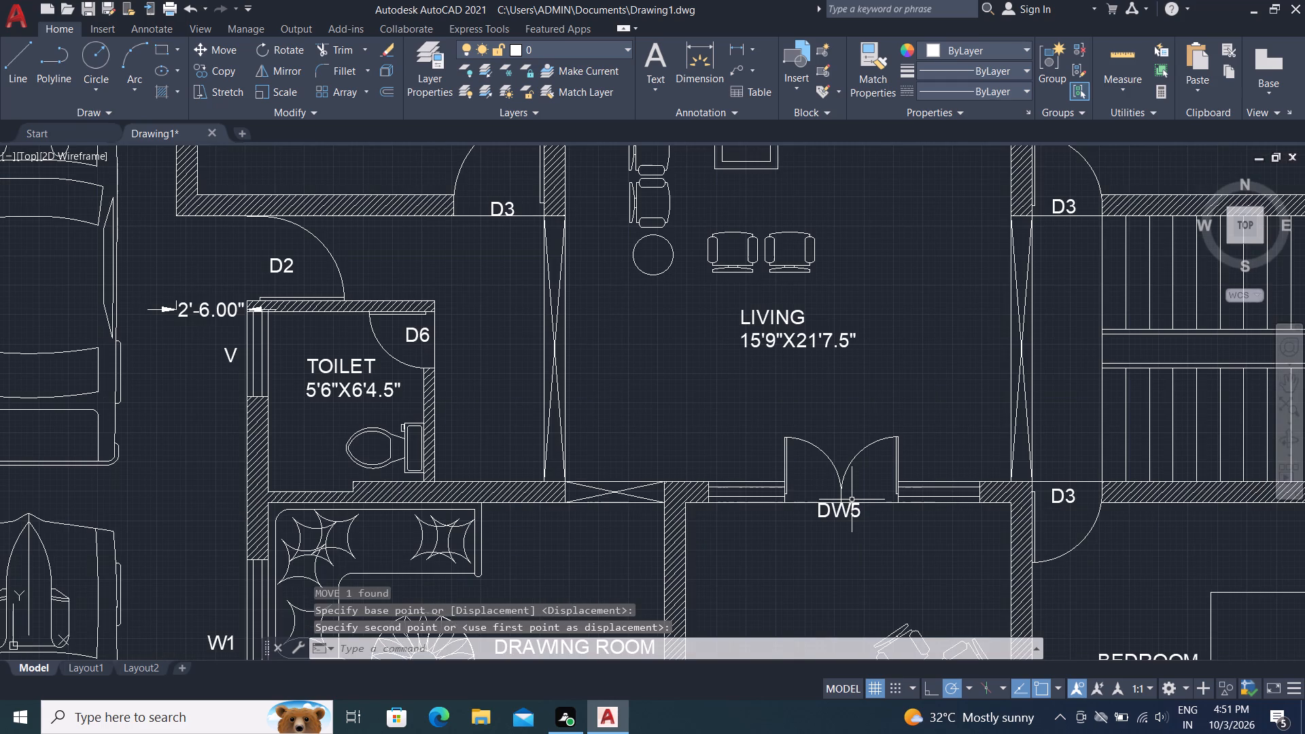
key(Escape)
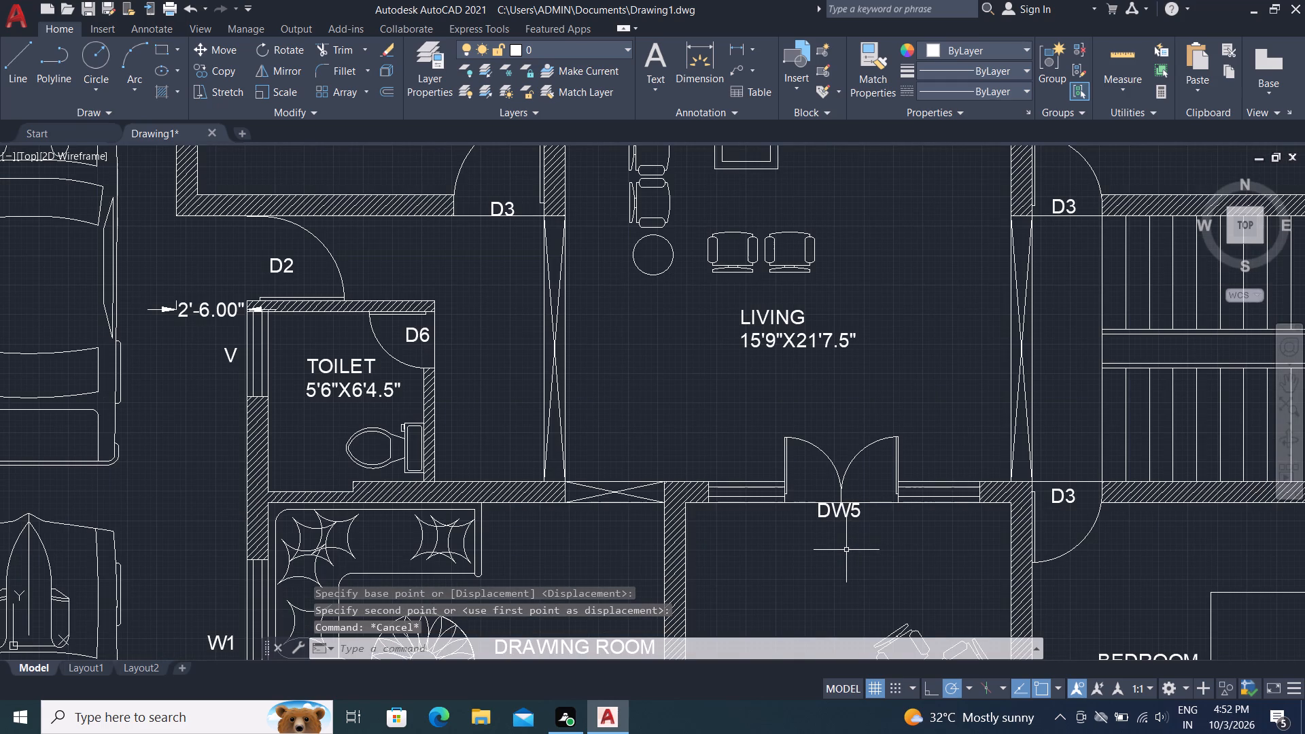
Copy the D3 label from the 13'X12' bedroom's door to just below the double gate on the car side of the front boundary wall.
scroll(846, 550, down, 1)
middle_drag(846, 552, 879, 22)
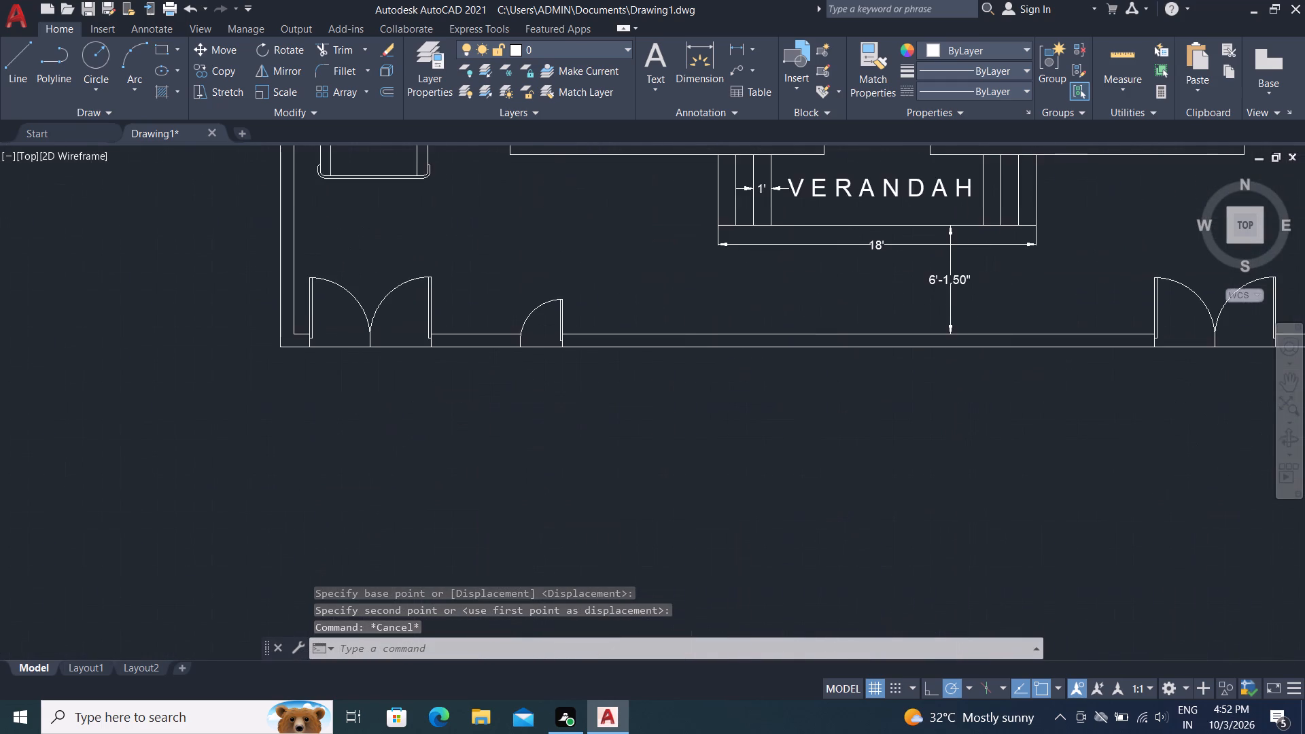
middle_drag(879, 22, 818, 218)
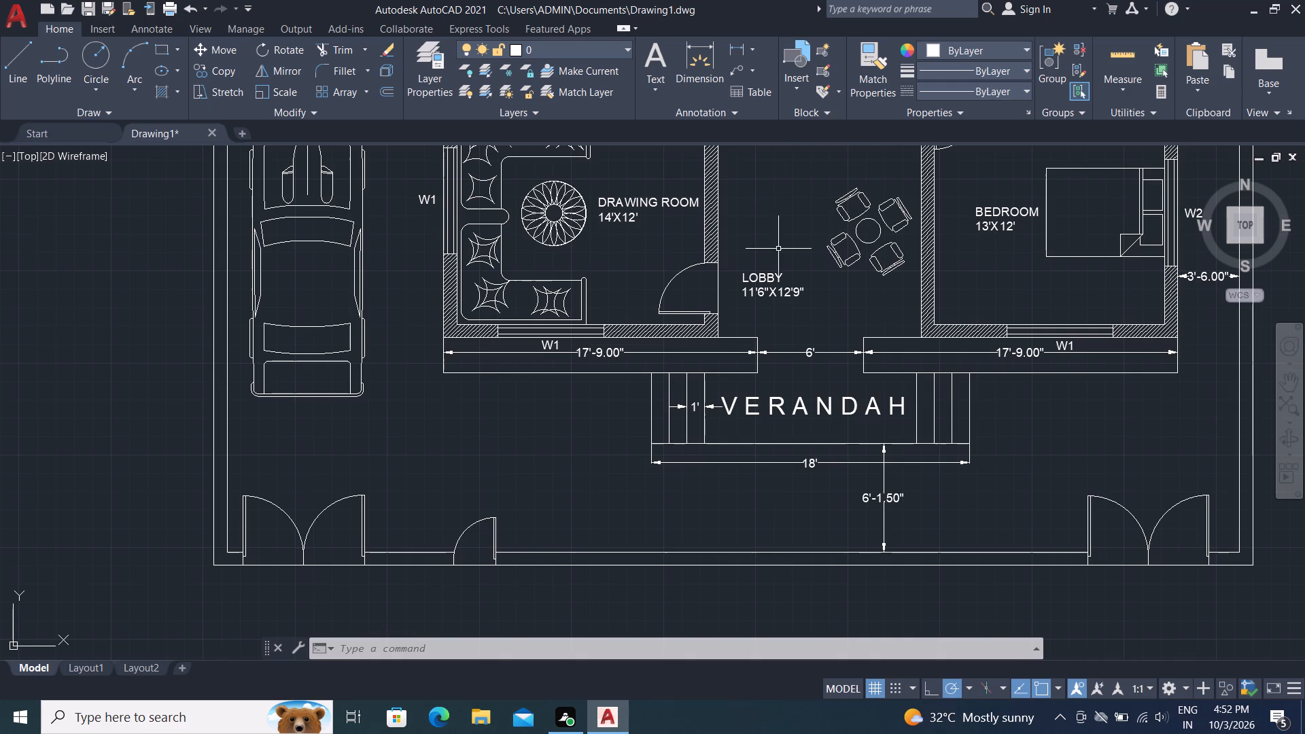
text(CO)
key(space)
middle_drag(725, 204, 781, 376)
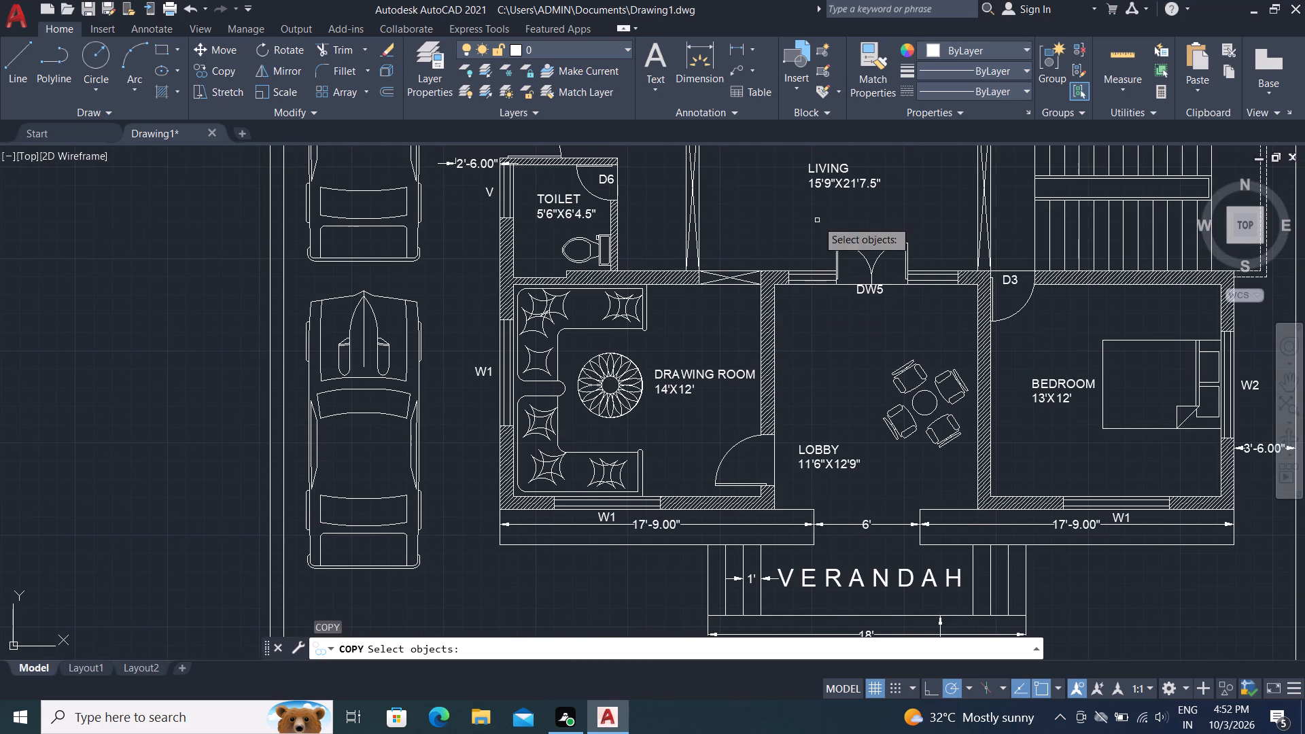
click(1009, 278)
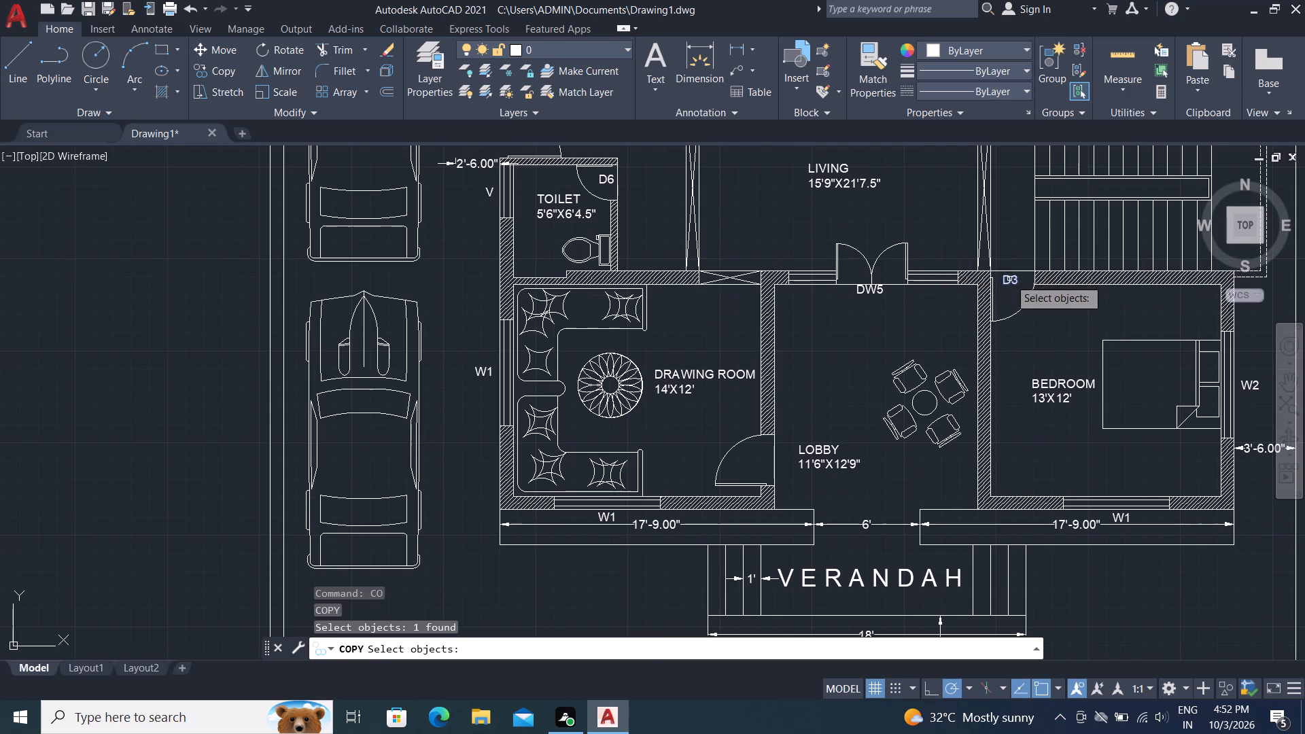
right_click(1007, 278)
click(1007, 278)
middle_drag(761, 474, 839, 0)
scroll(838, 0, up, 1)
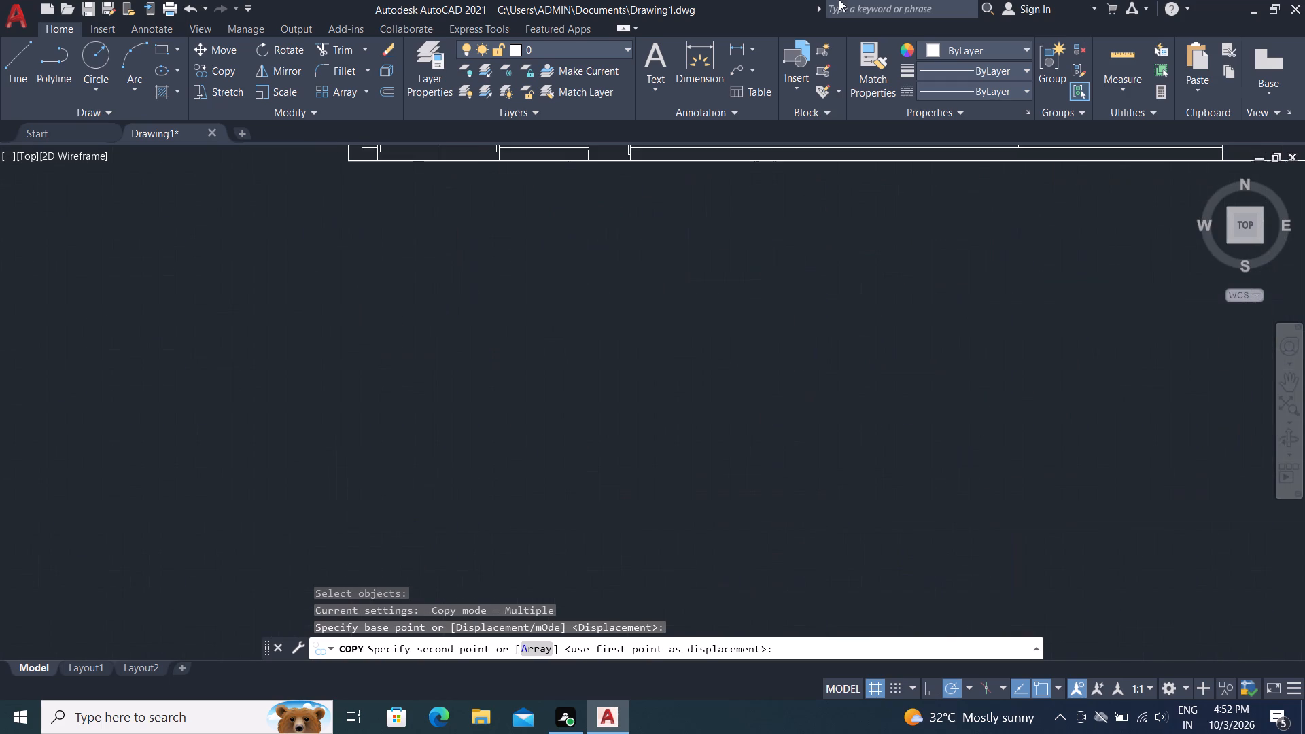
middle_drag(389, 232, 362, 635)
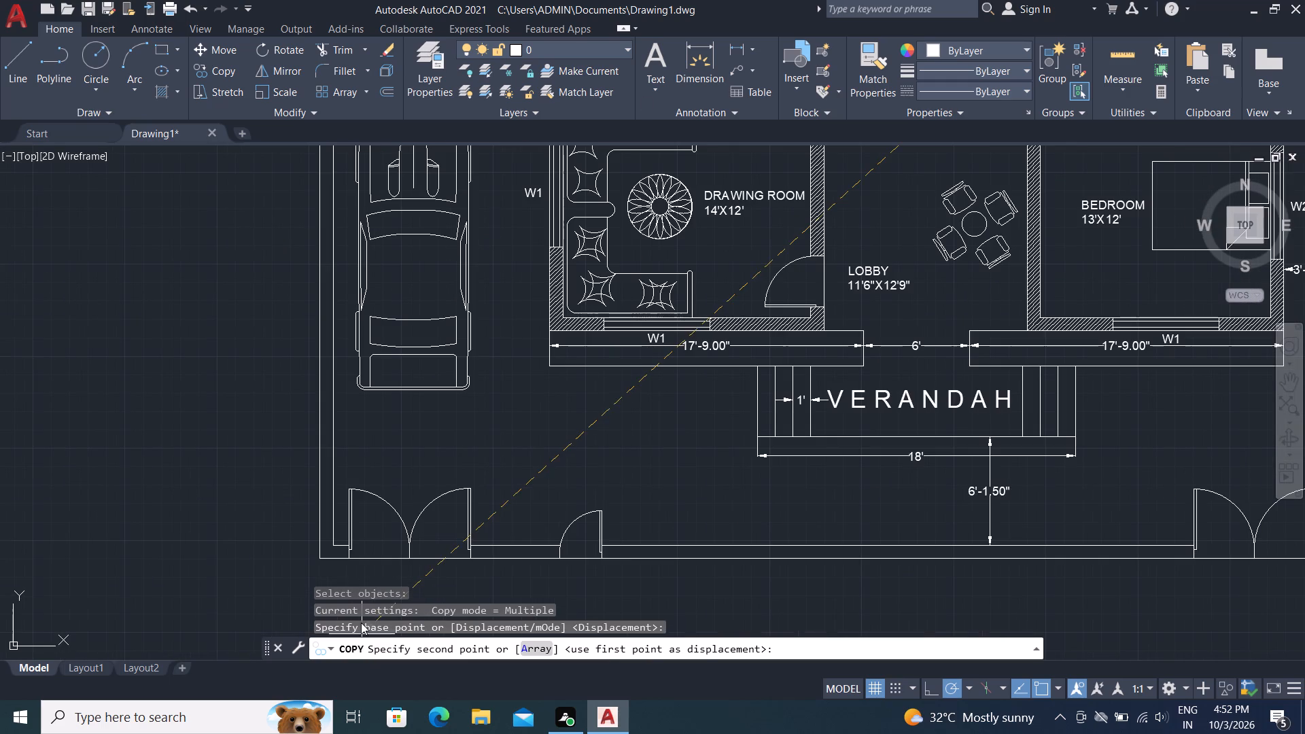
middle_drag(405, 575, 406, 506)
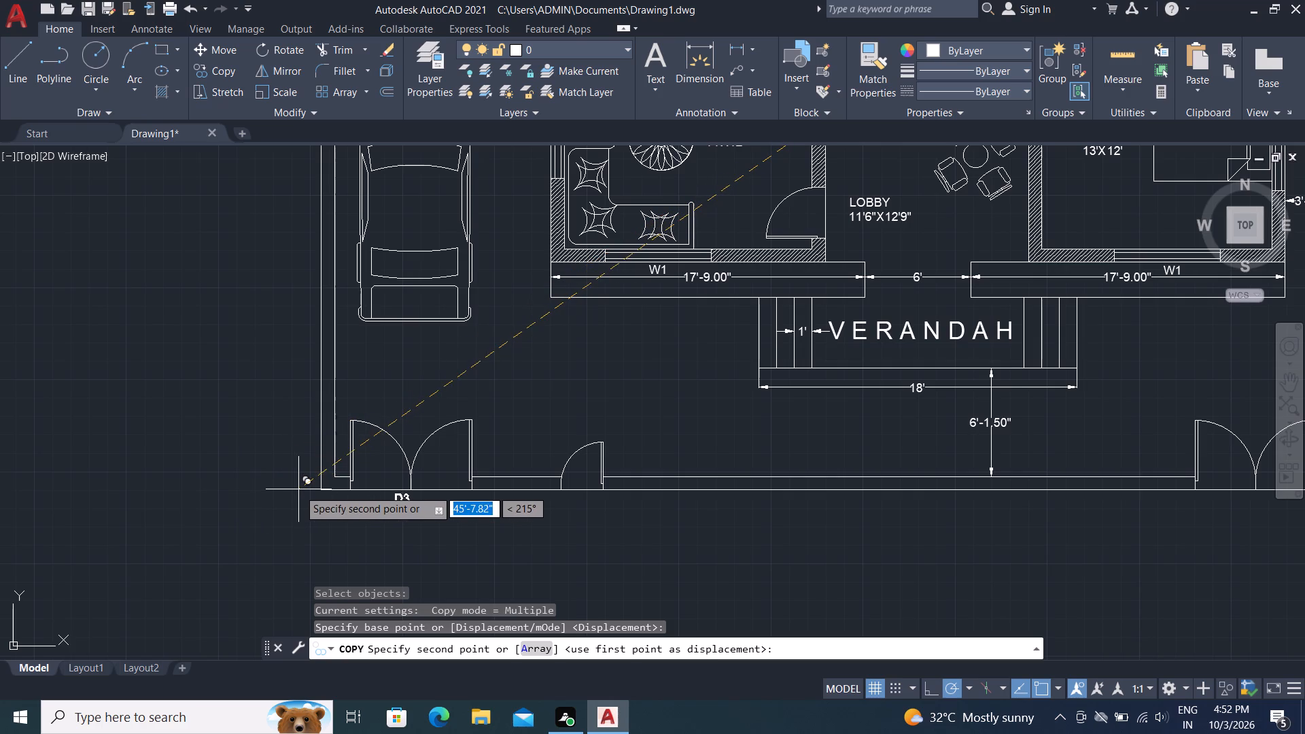
click(303, 489)
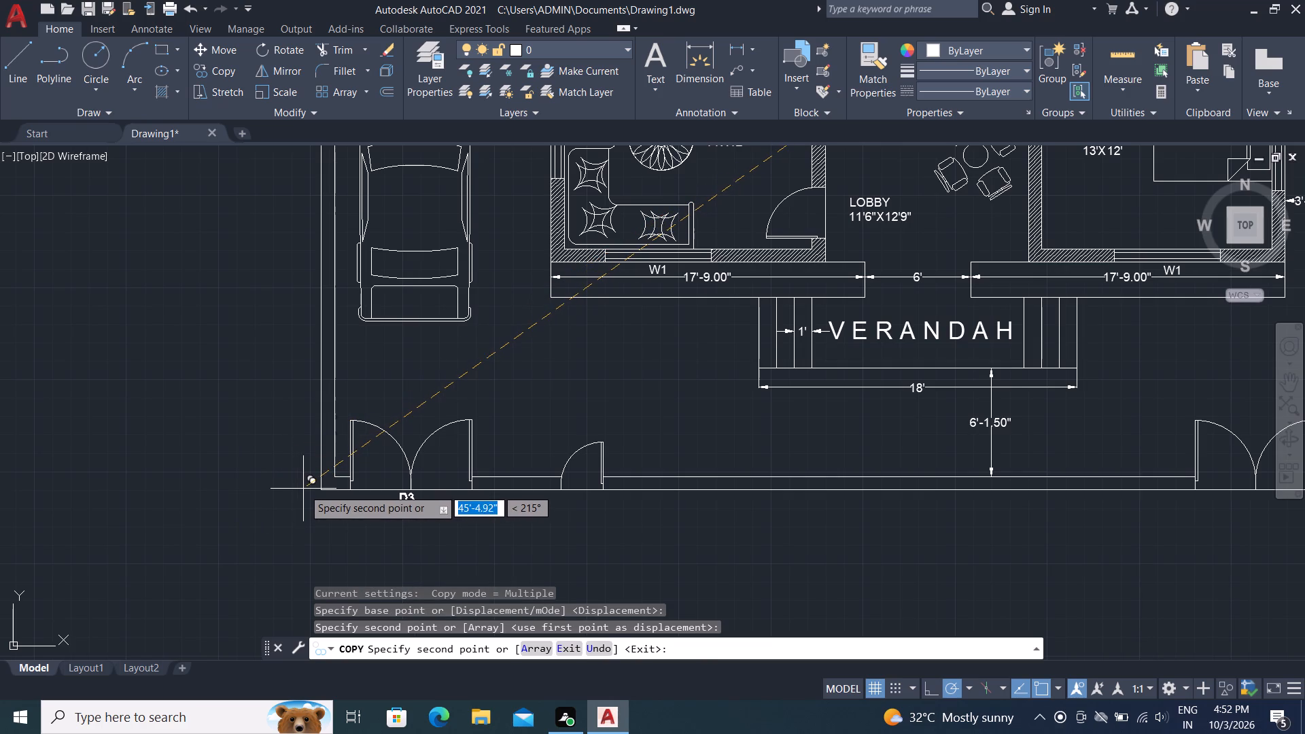
key(Escape)
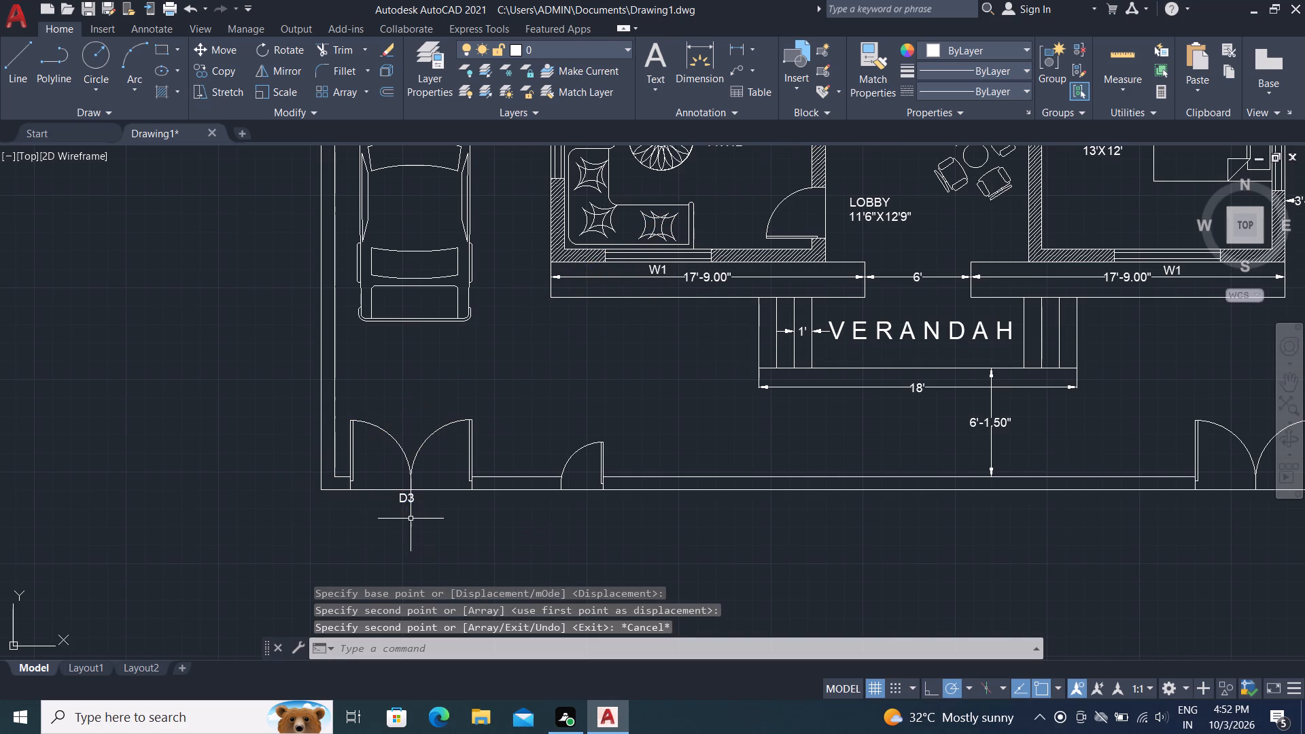
Copy the D3 label from the car-side double gate to below the small single gate and below the other double gate.
scroll(411, 518, up, 3)
text(CO)
key(space)
click(382, 444)
right_click(382, 444)
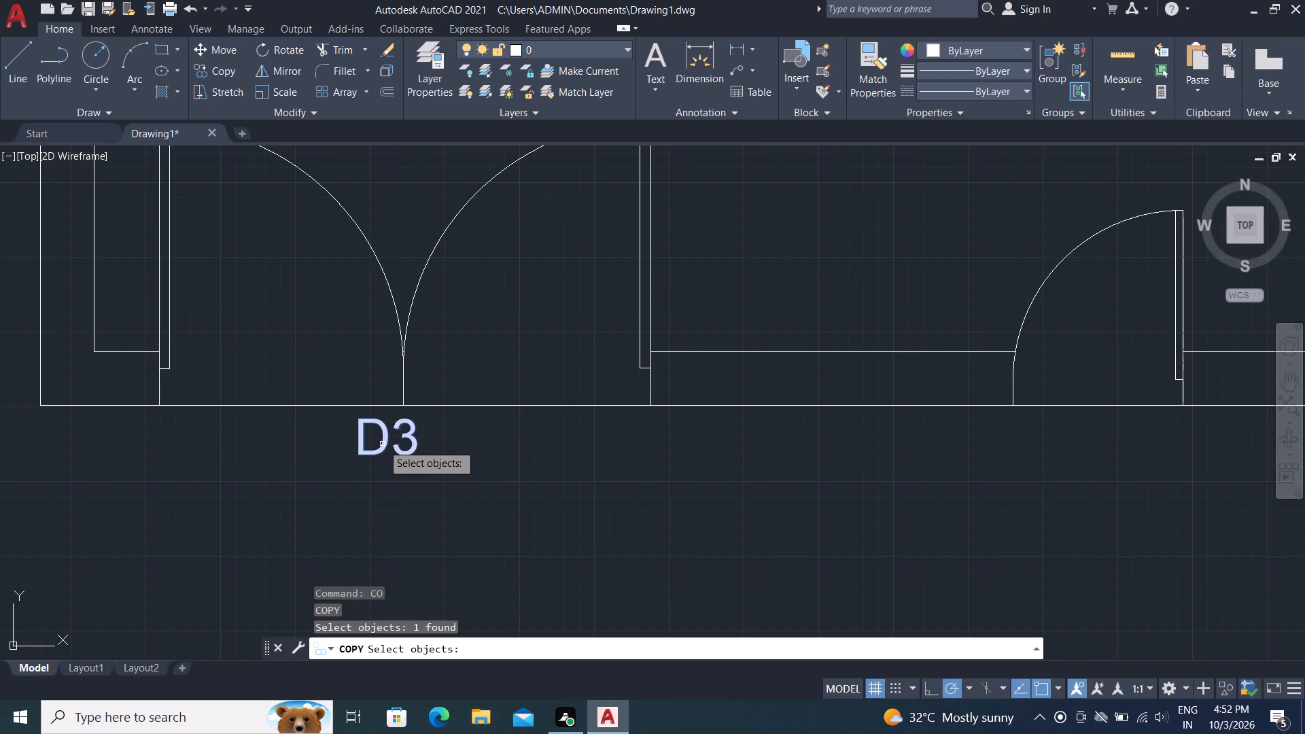
click(384, 444)
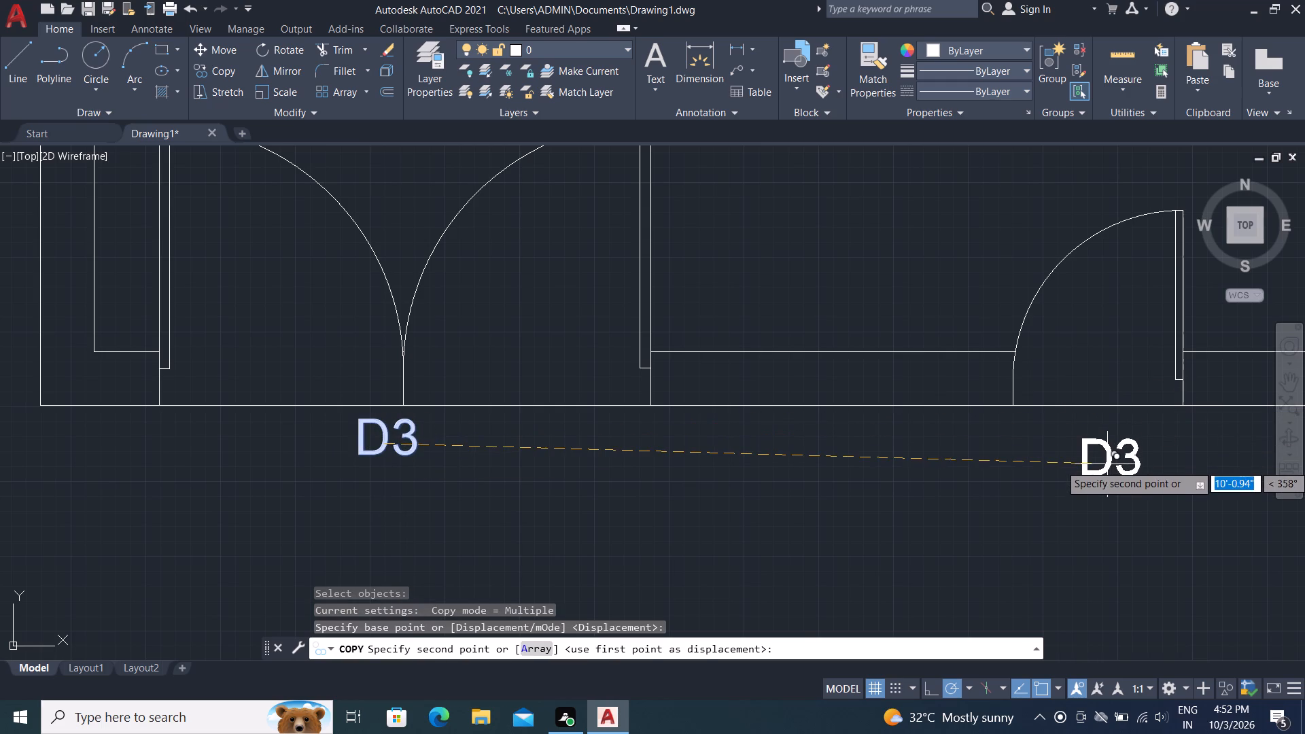
click(1113, 445)
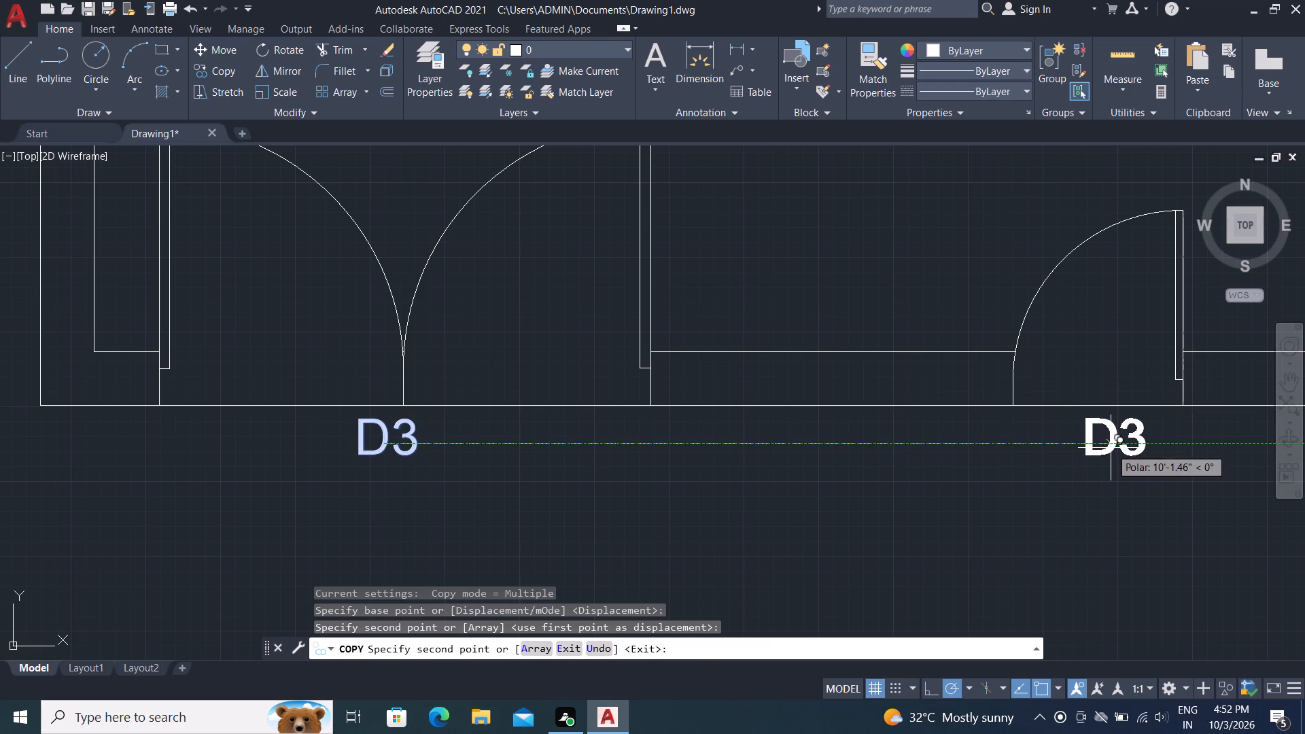
middle_drag(1111, 448, 1098, 451)
scroll(462, 480, down, 3)
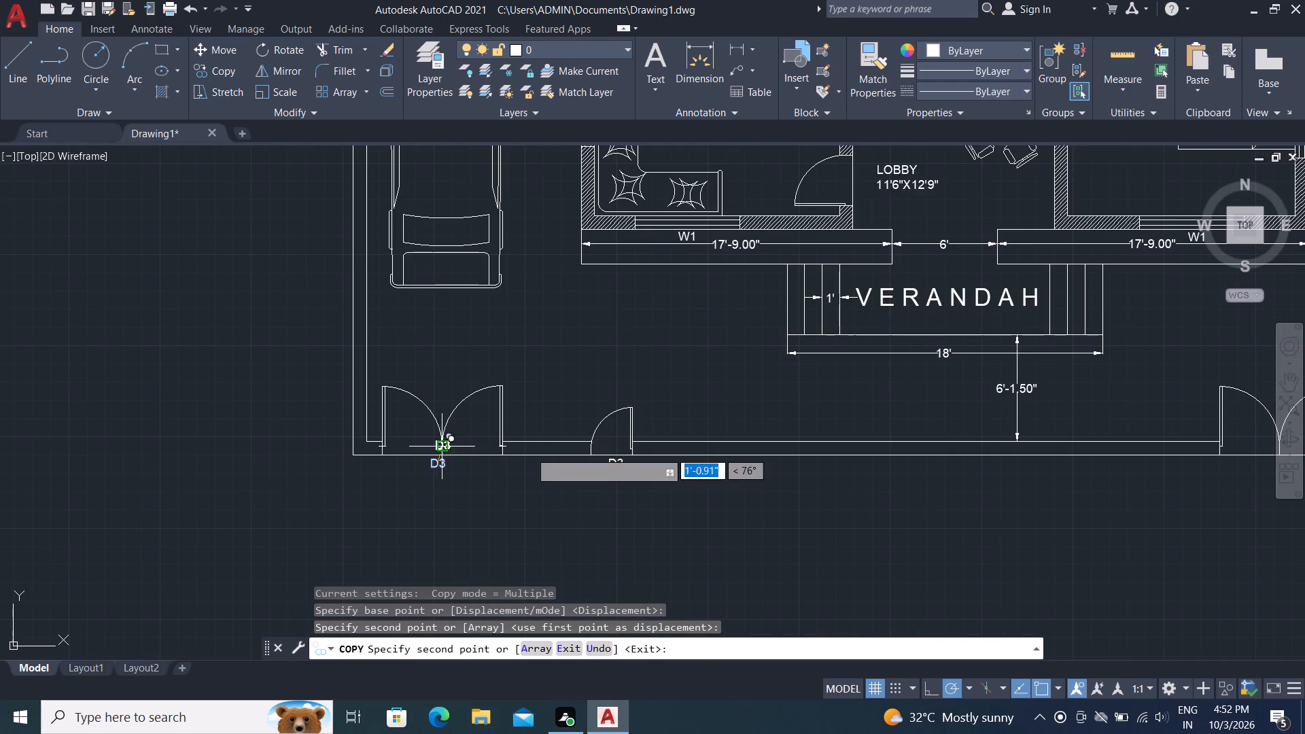
middle_drag(1172, 493, 1158, 496)
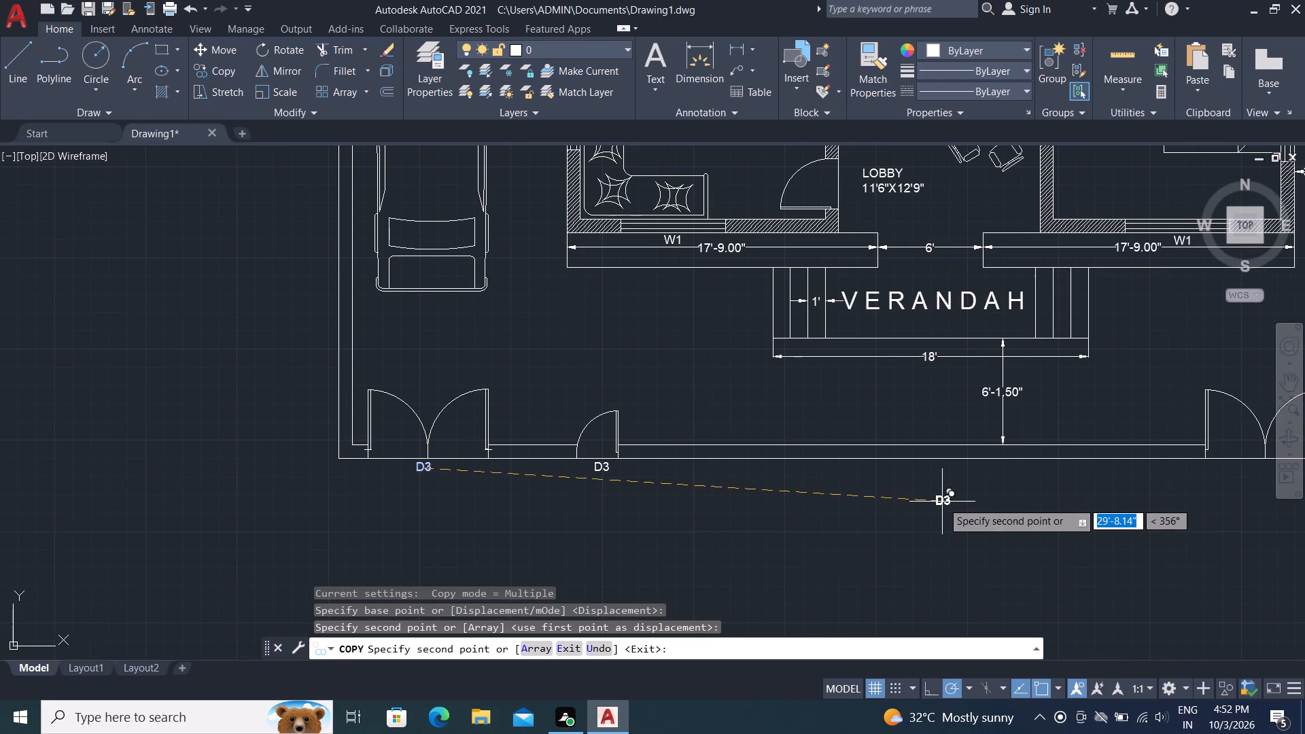
middle_drag(1251, 493, 1155, 510)
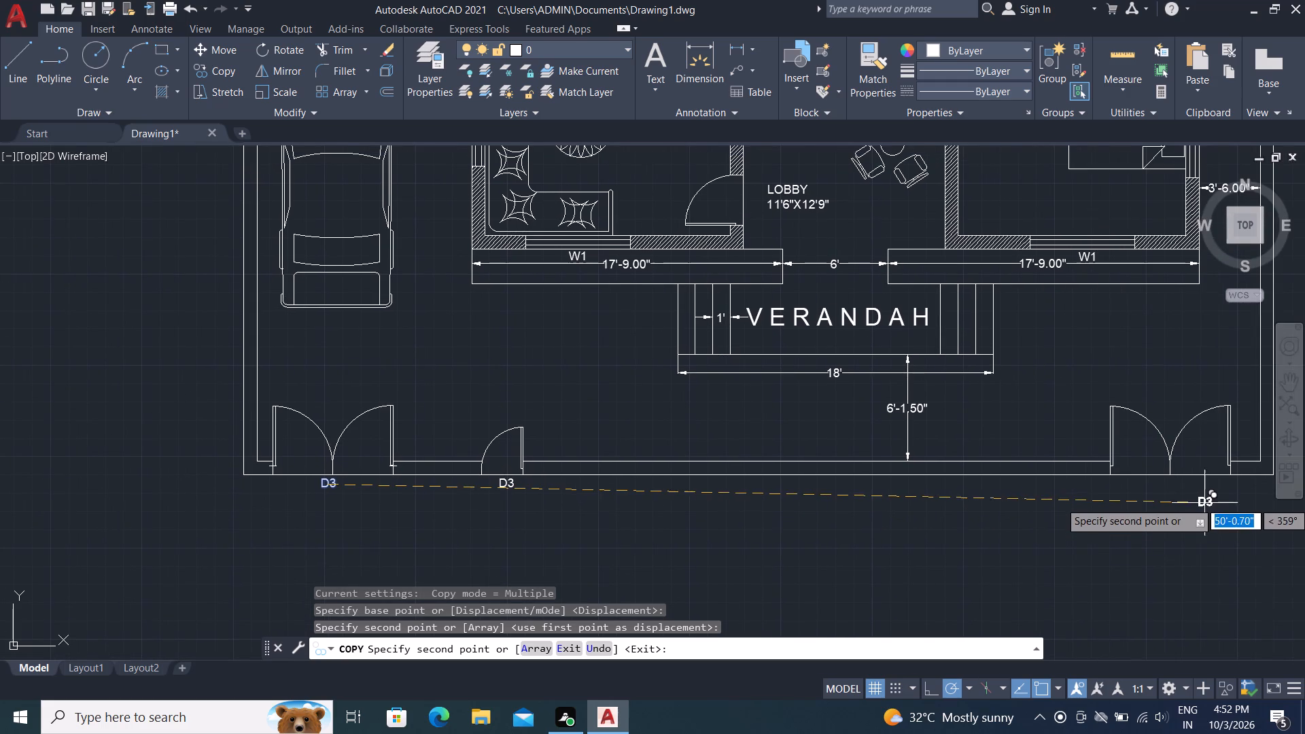
scroll(1173, 491, up, 3)
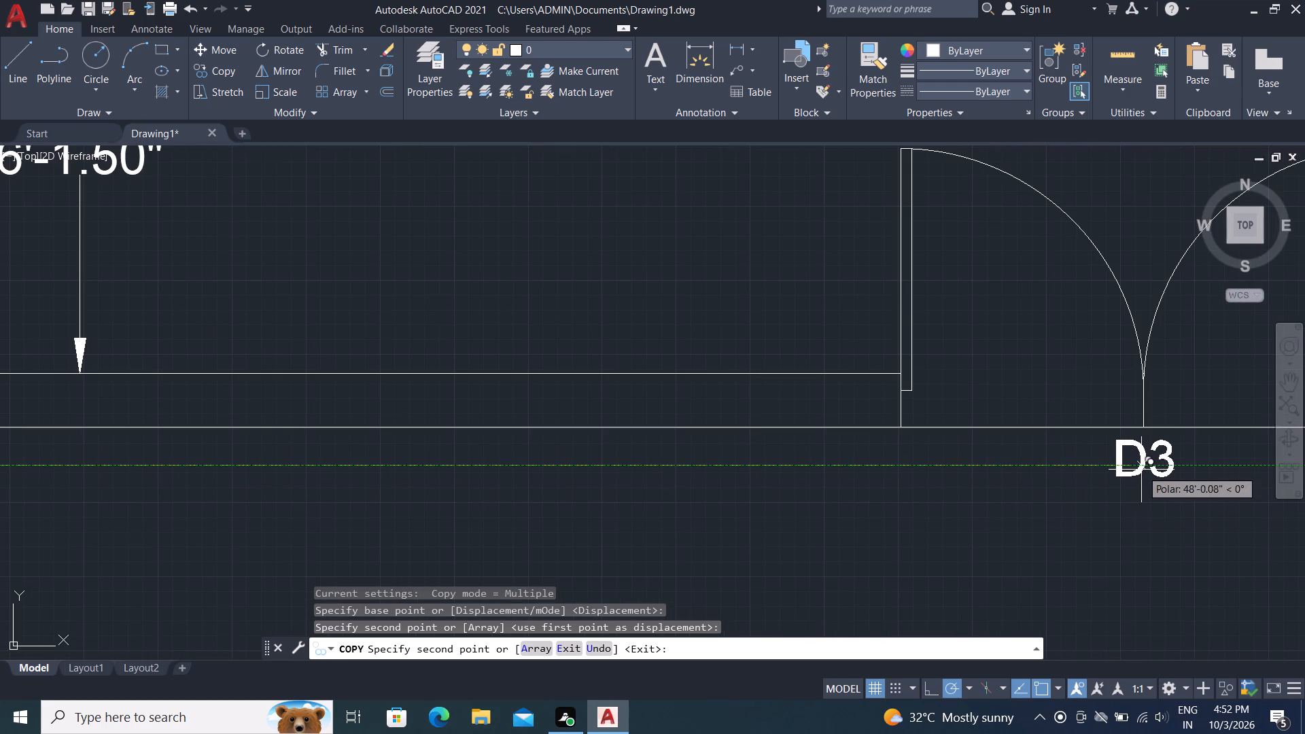
click(1143, 470)
key(Escape)
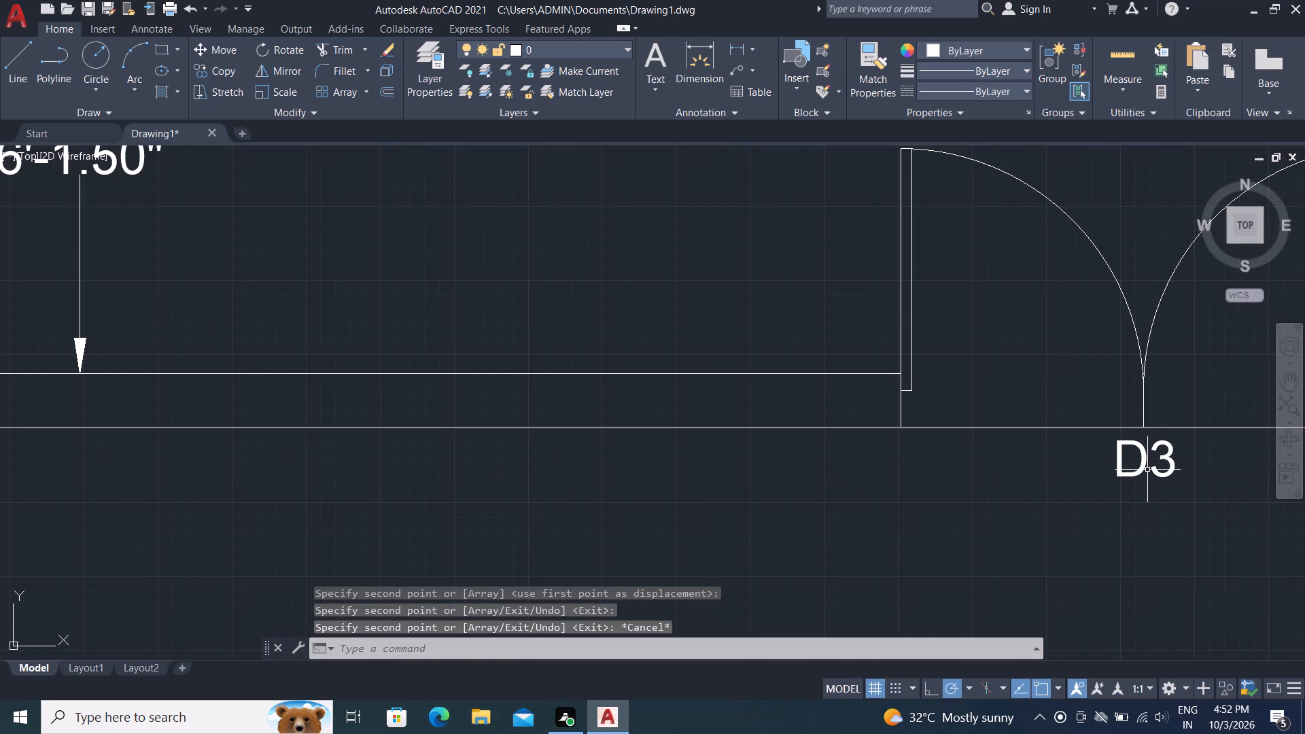
Change the text of the label below the double gate on the bedroom side of the front boundary wall to D8.
click(1143, 465)
click(1143, 465)
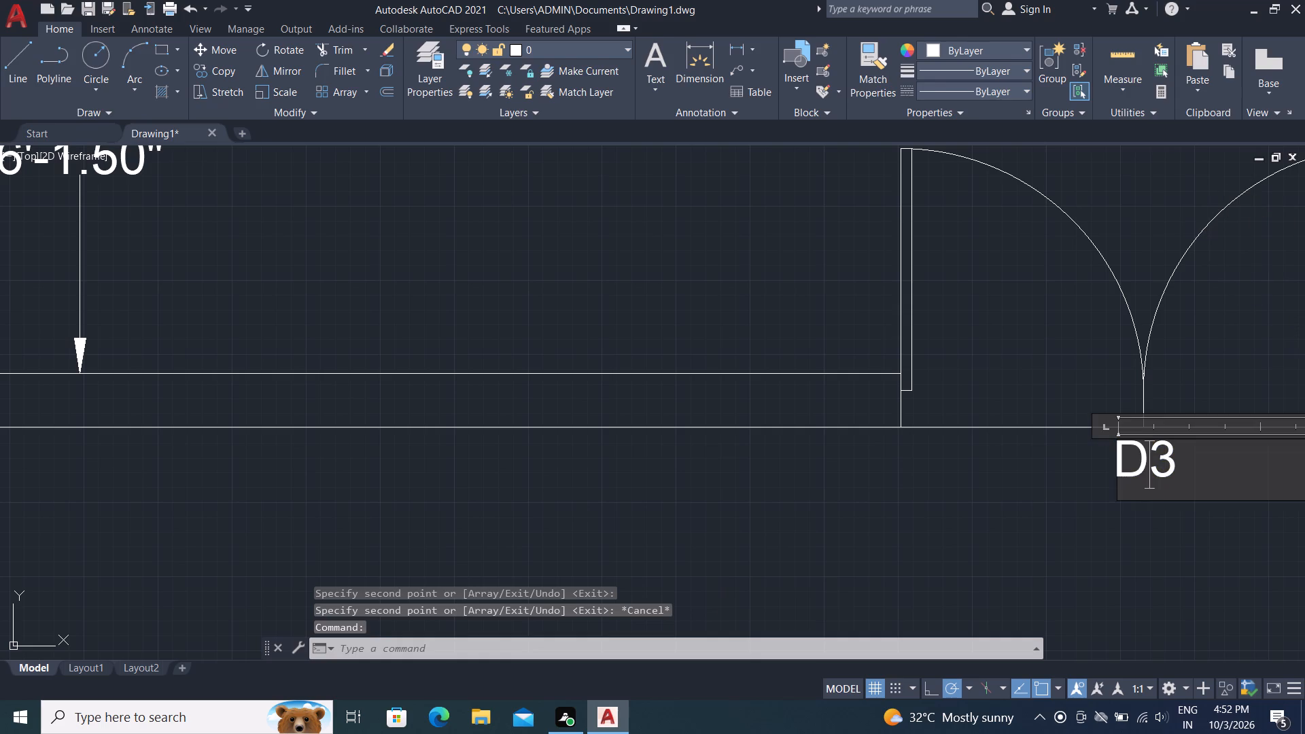
click(1195, 466)
key(BackSpace)
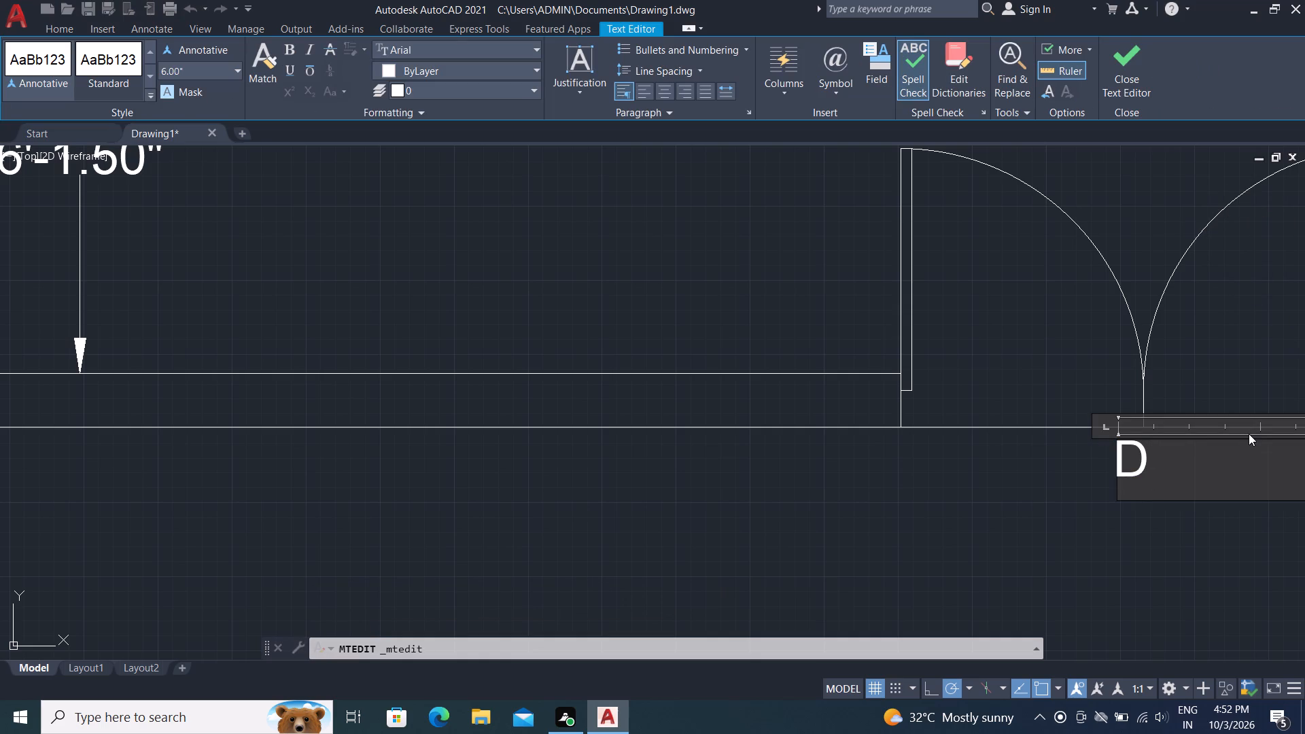
key(8)
click(1001, 493)
Change the text of the label below the small single gate in the front boundary wall to D7.
middle_drag(701, 515, 701, 516)
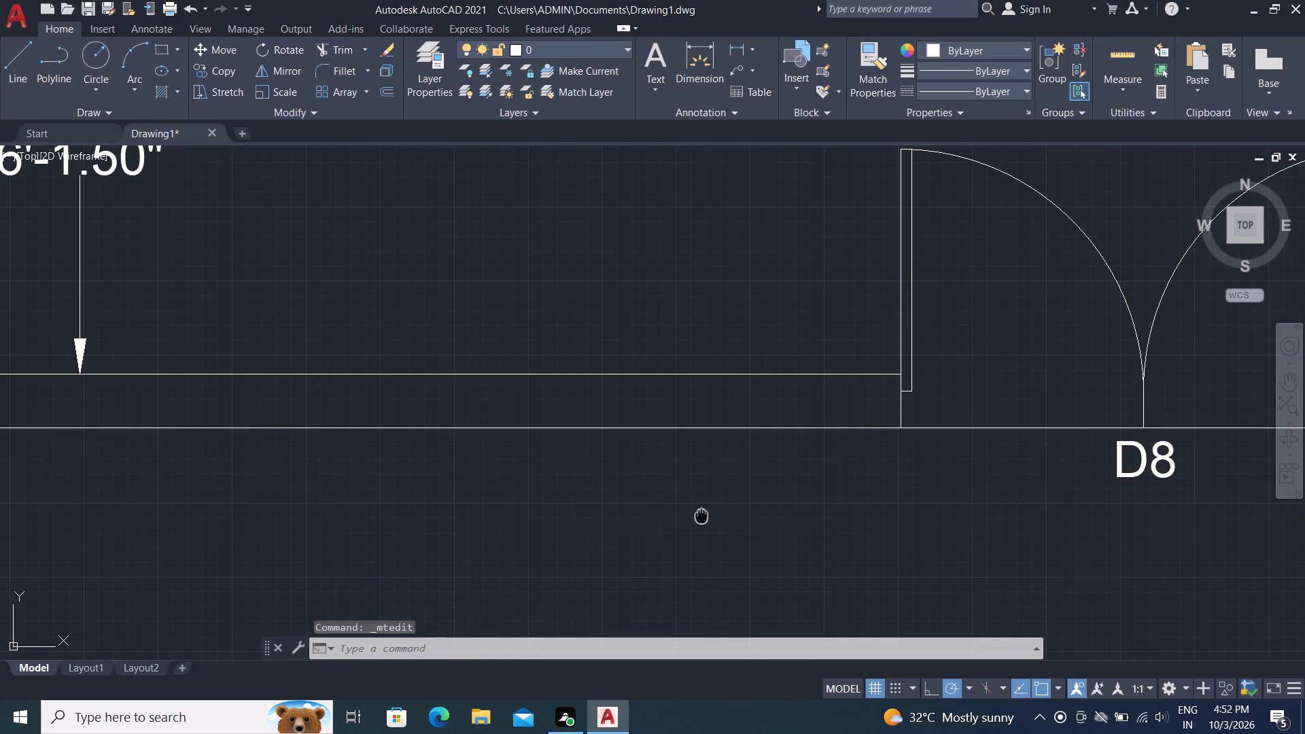
middle_drag(701, 516, 845, 502)
scroll(660, 542, down, 2)
middle_drag(219, 543, 391, 522)
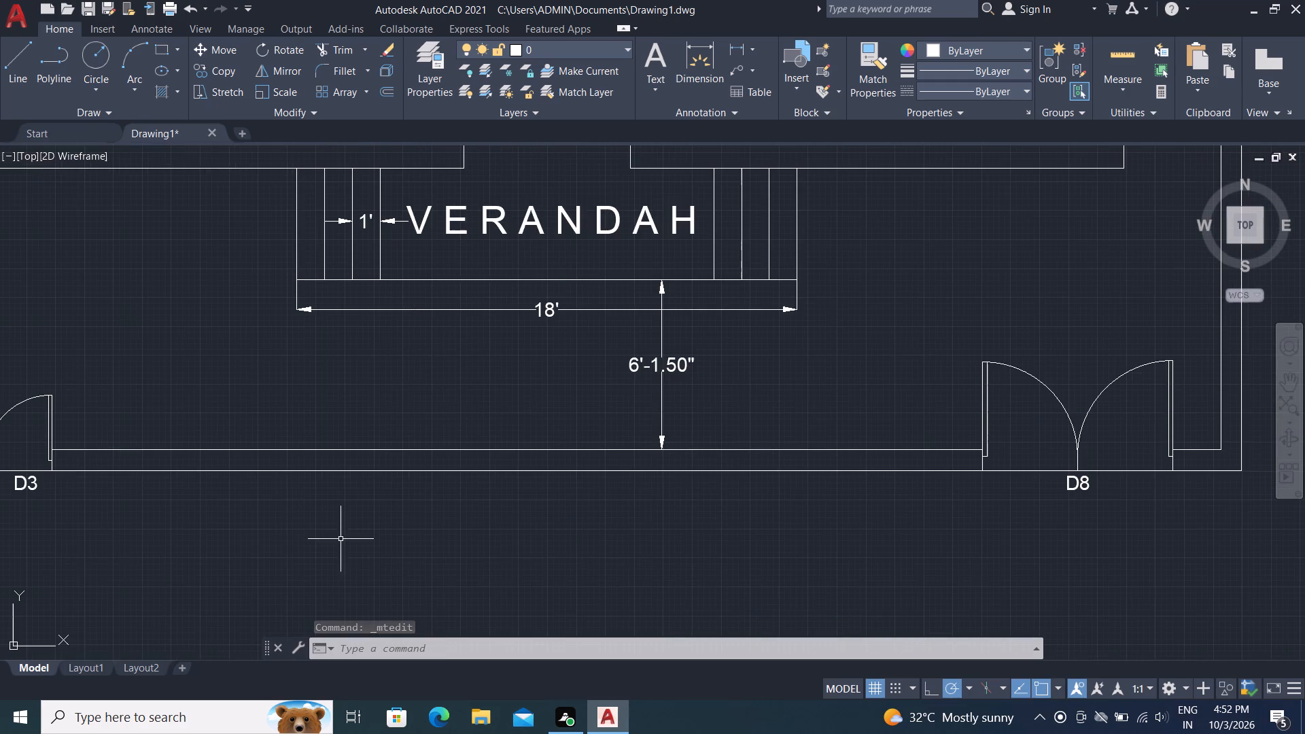
middle_drag(86, 565, 404, 523)
scroll(350, 458, up, 1)
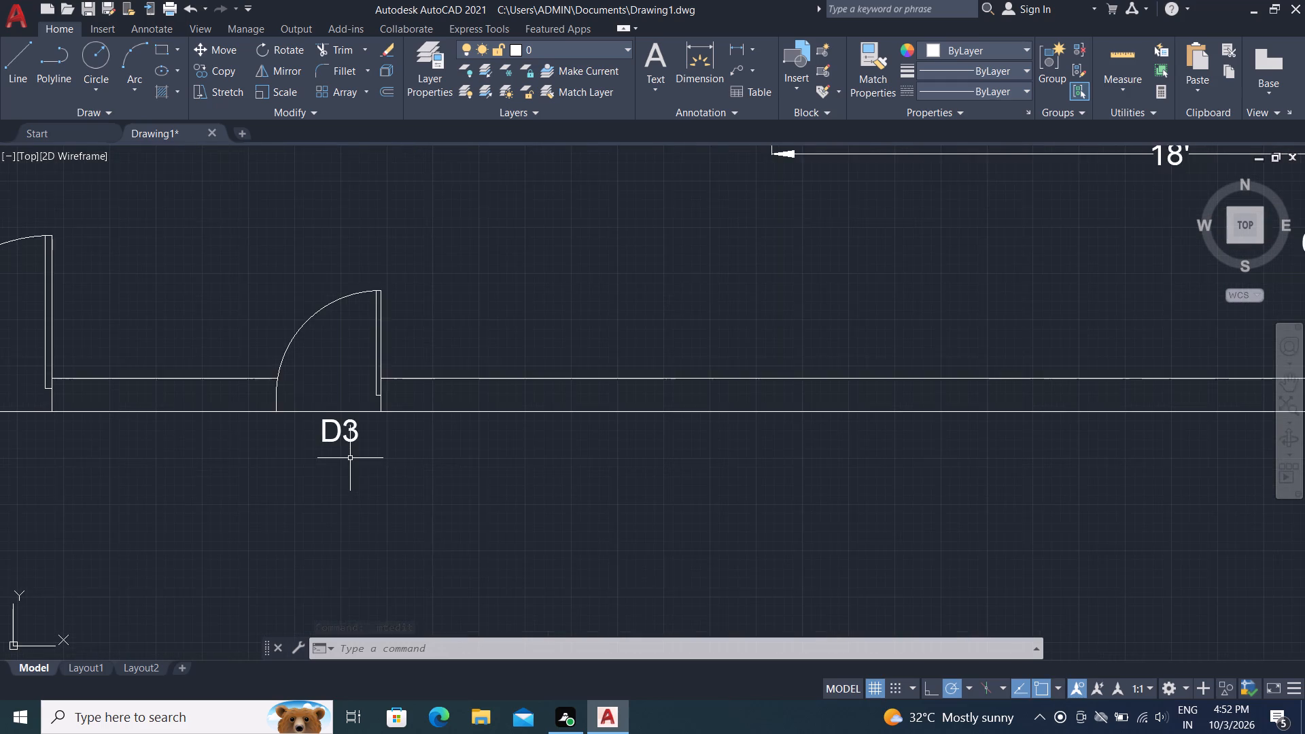
scroll(350, 458, up, 1)
double_click(353, 424)
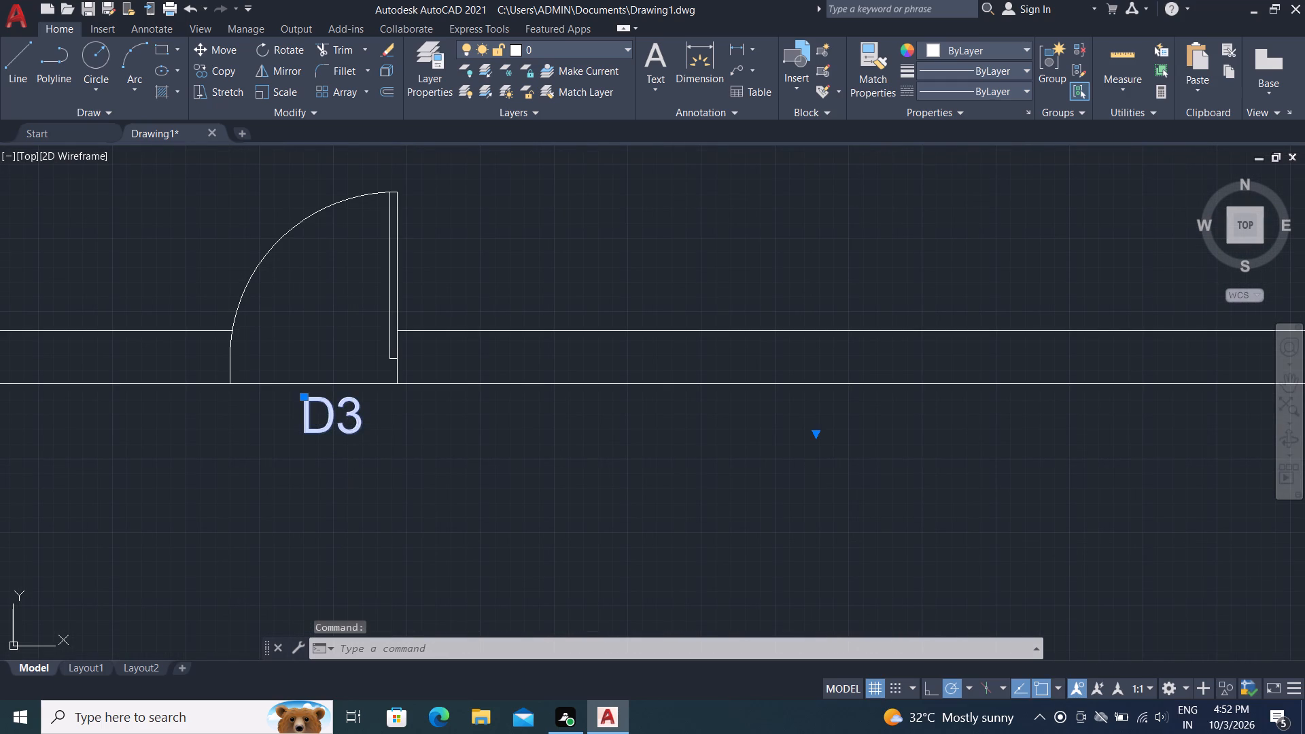
click(377, 423)
key(BackSpace)
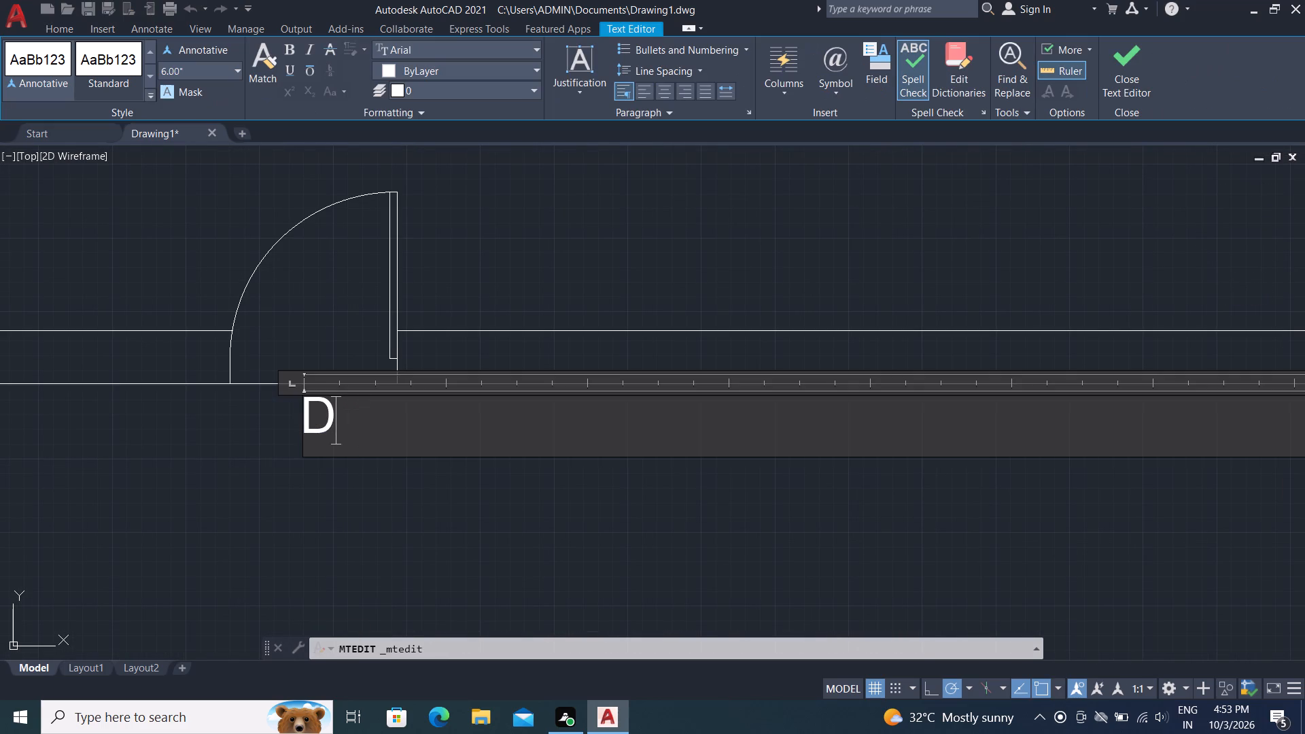
key(7)
click(293, 473)
Change the text of the D3 label below the car-side double gate to D8.
middle_drag(241, 434, 496, 415)
middle_drag(360, 411, 725, 397)
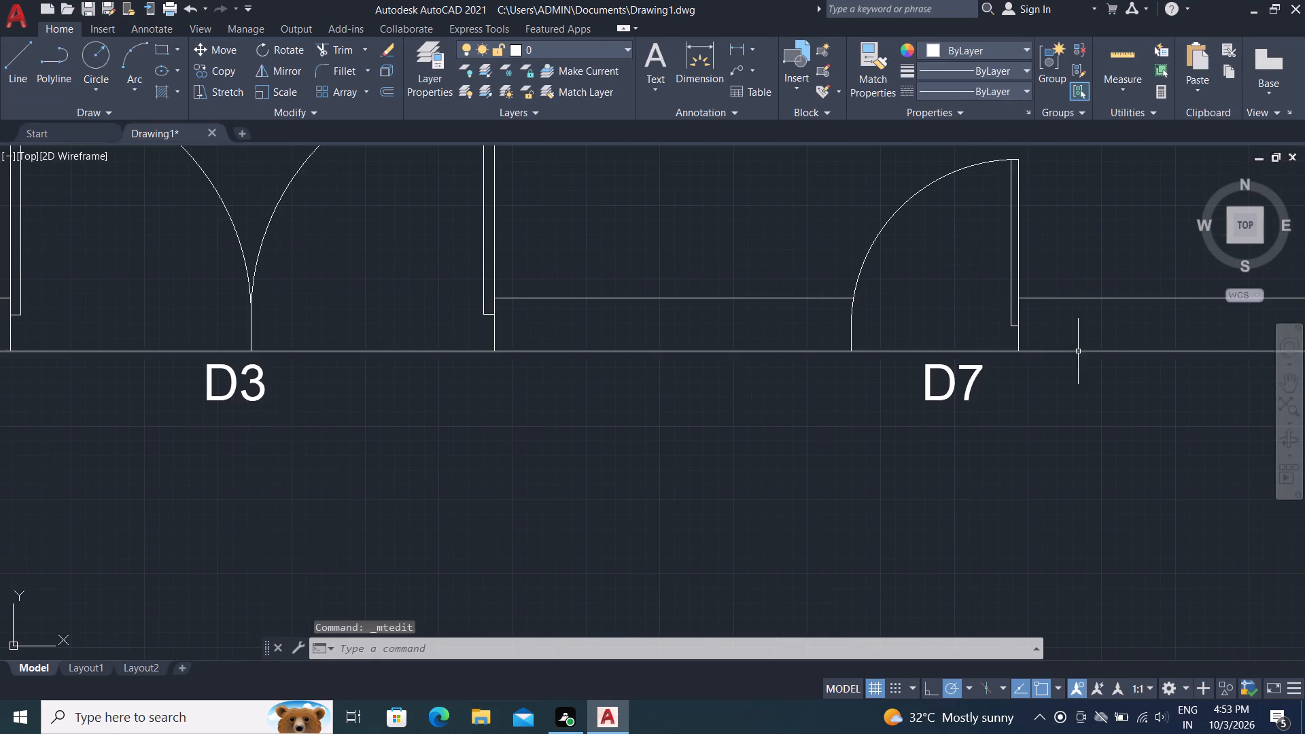
scroll(229, 385, up, 2)
double_click(238, 383)
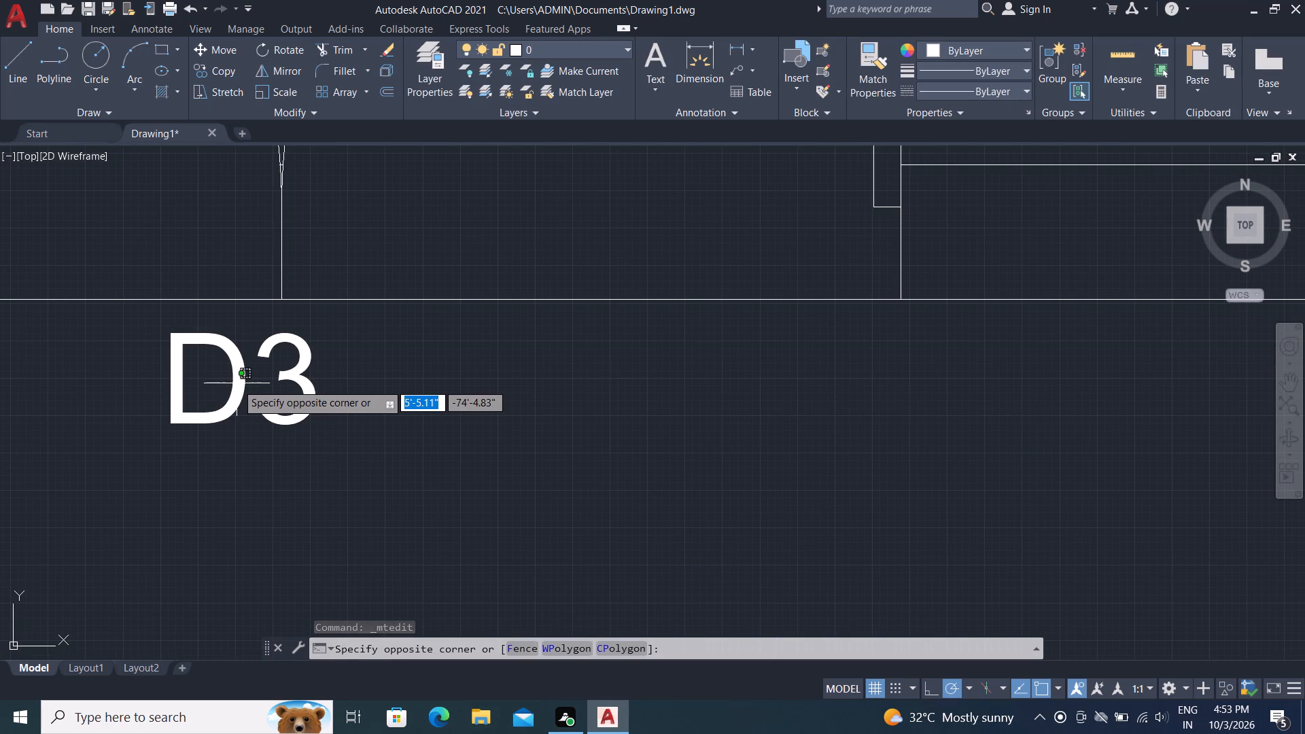
key(Escape)
double_click(243, 377)
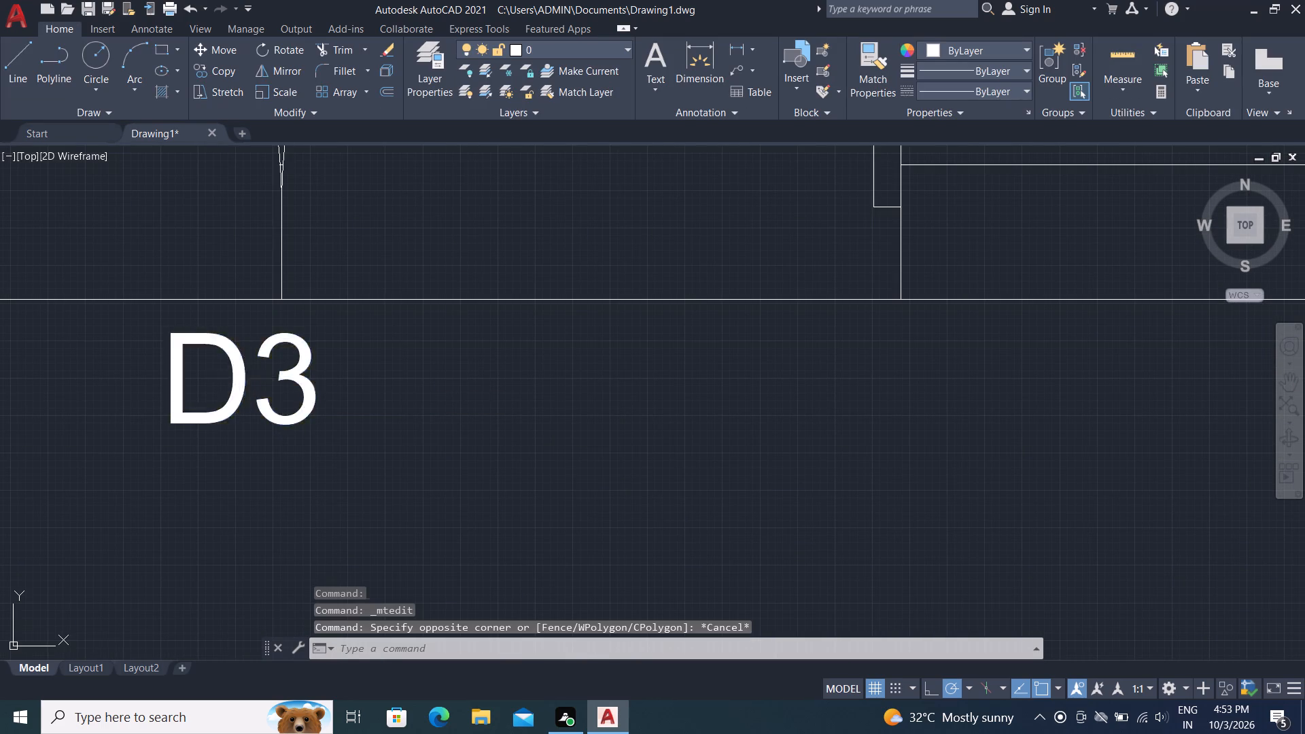
click(358, 378)
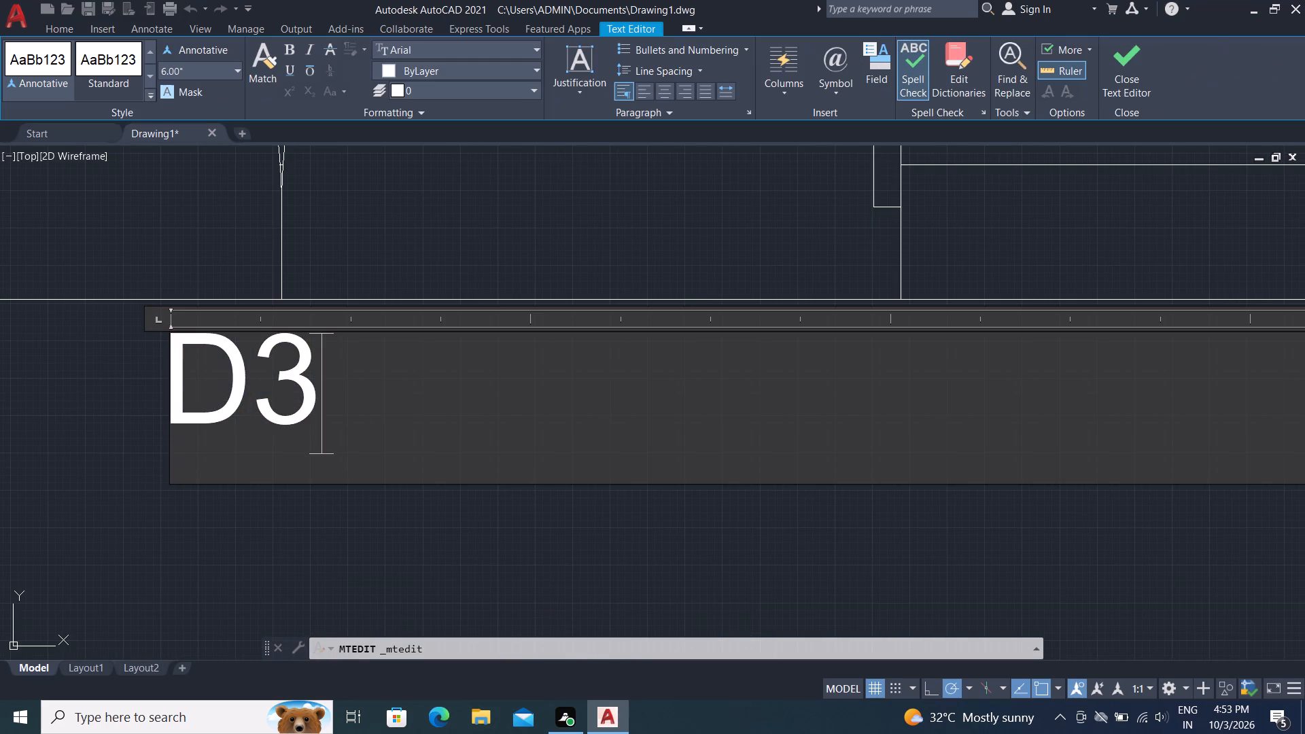
key(BackSpace)
key(8)
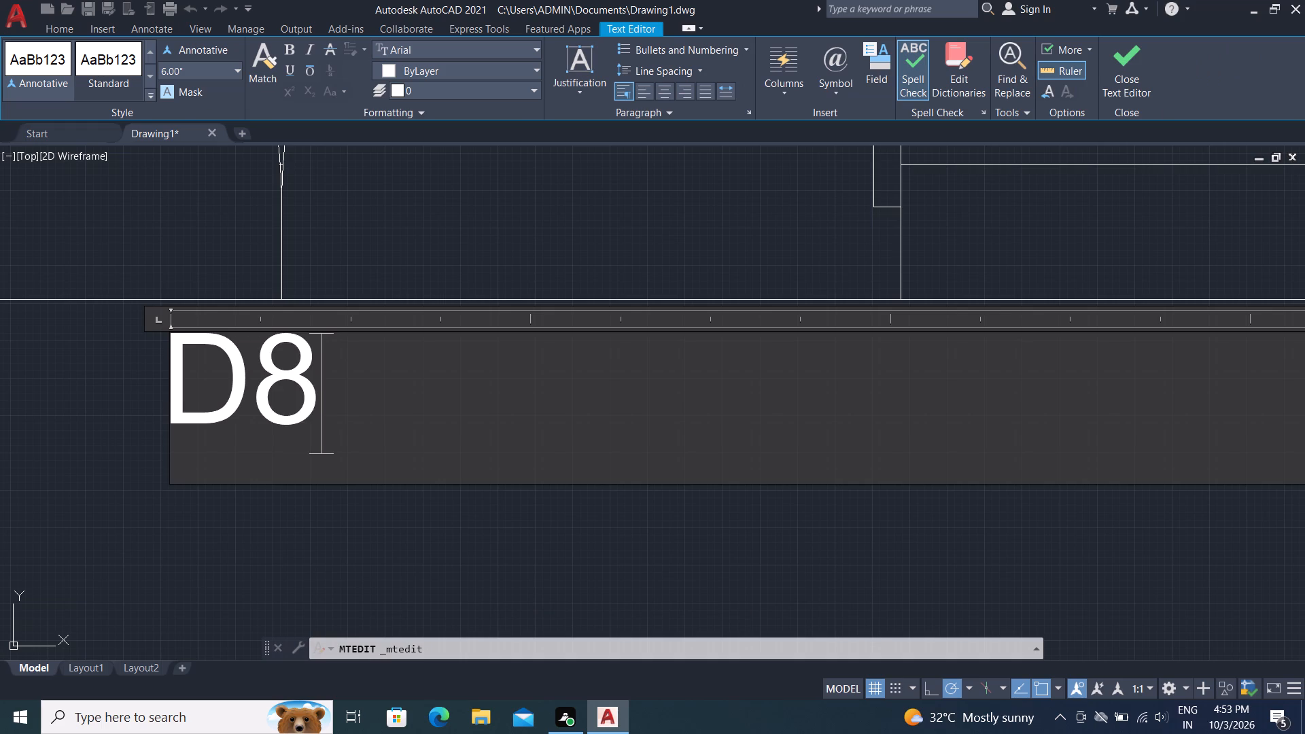
click(130, 468)
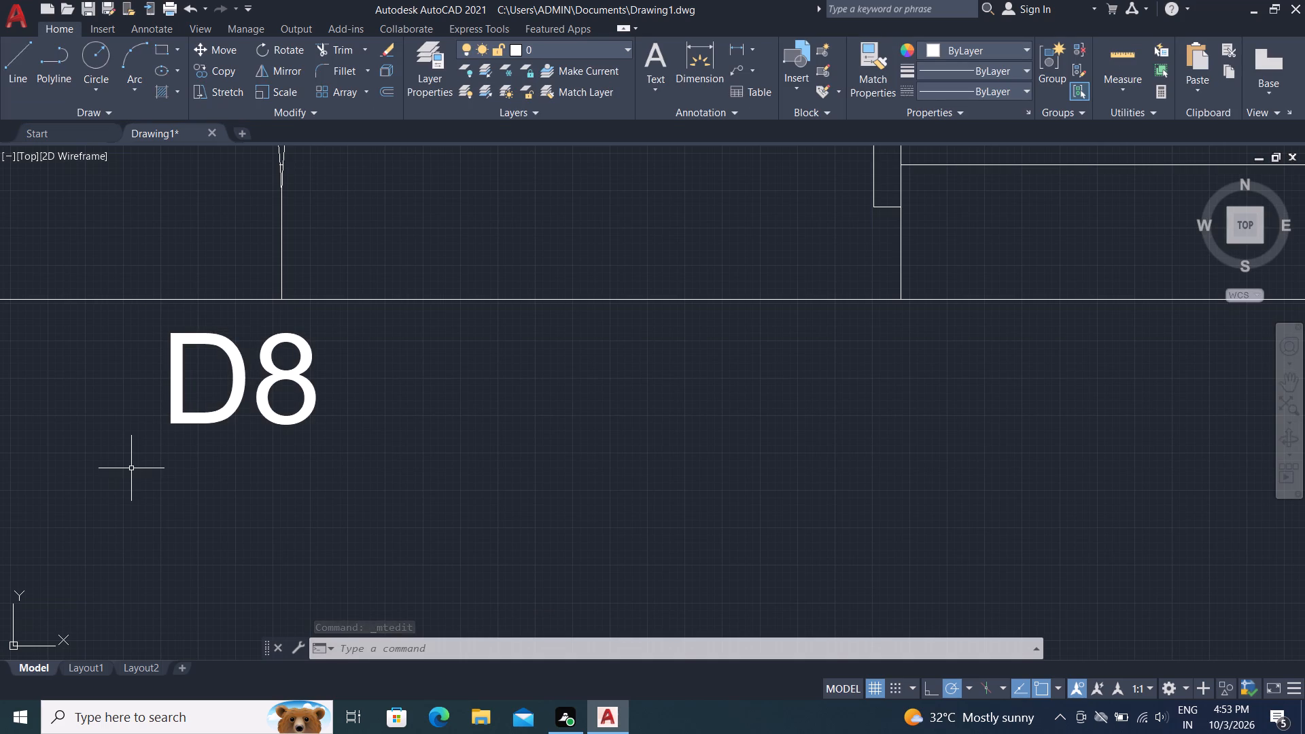
Add a linear dimension for the horizontal offset between the outer walls of the 14'X12' and 12'3"X11'6" bedrooms, just above the step.
scroll(288, 459, down, 1)
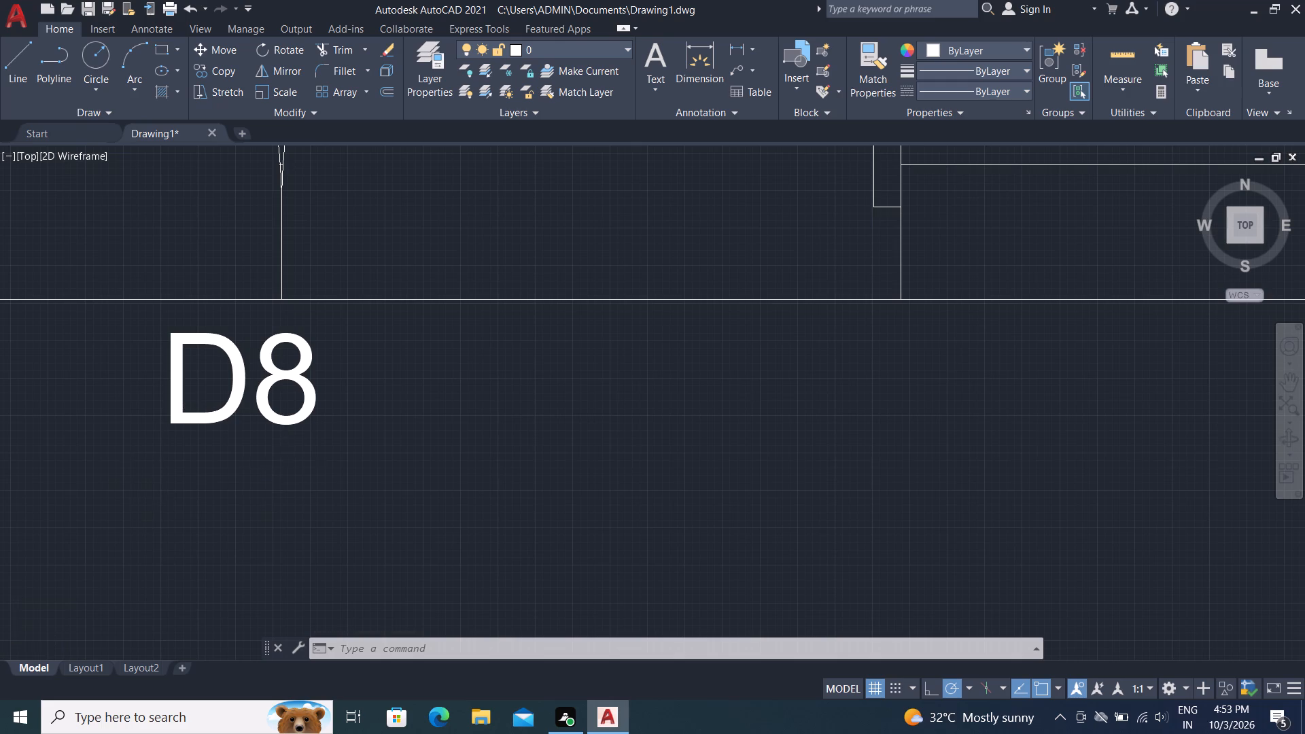
scroll(290, 458, down, 5)
middle_drag(559, 304, 598, 733)
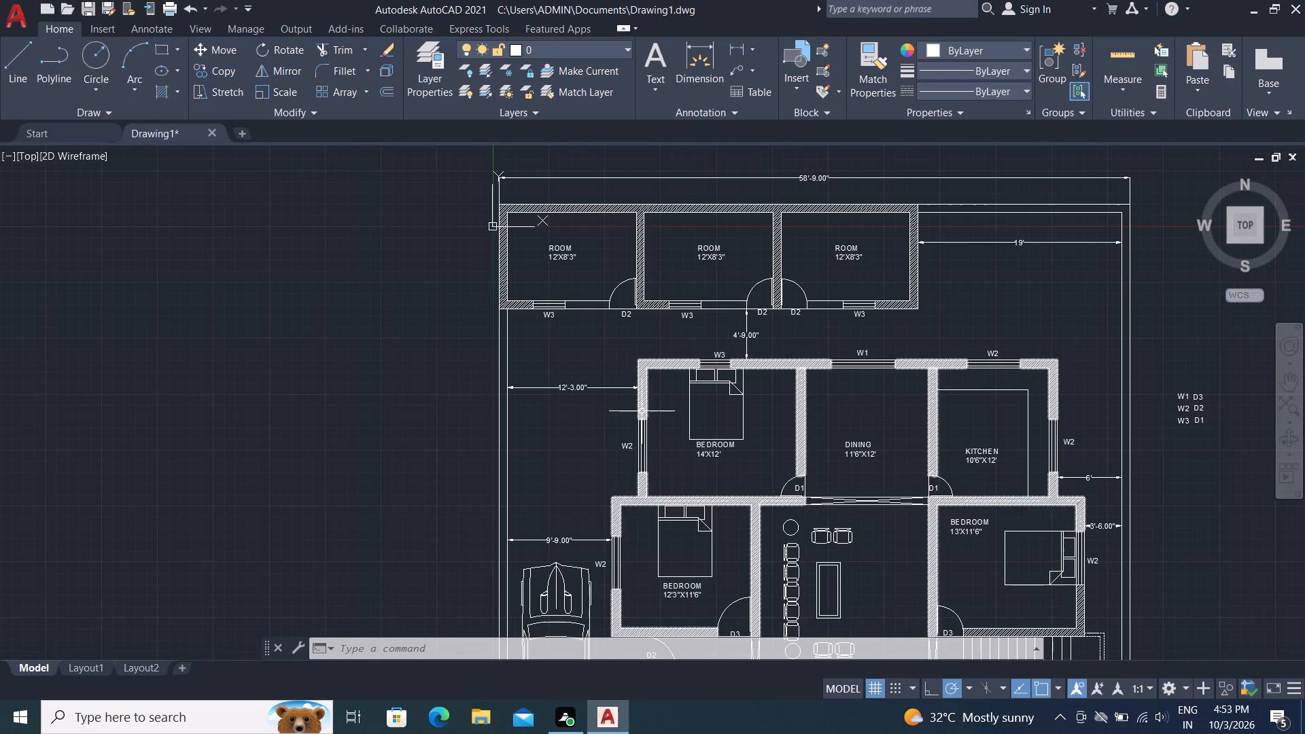
scroll(620, 535, up, 2)
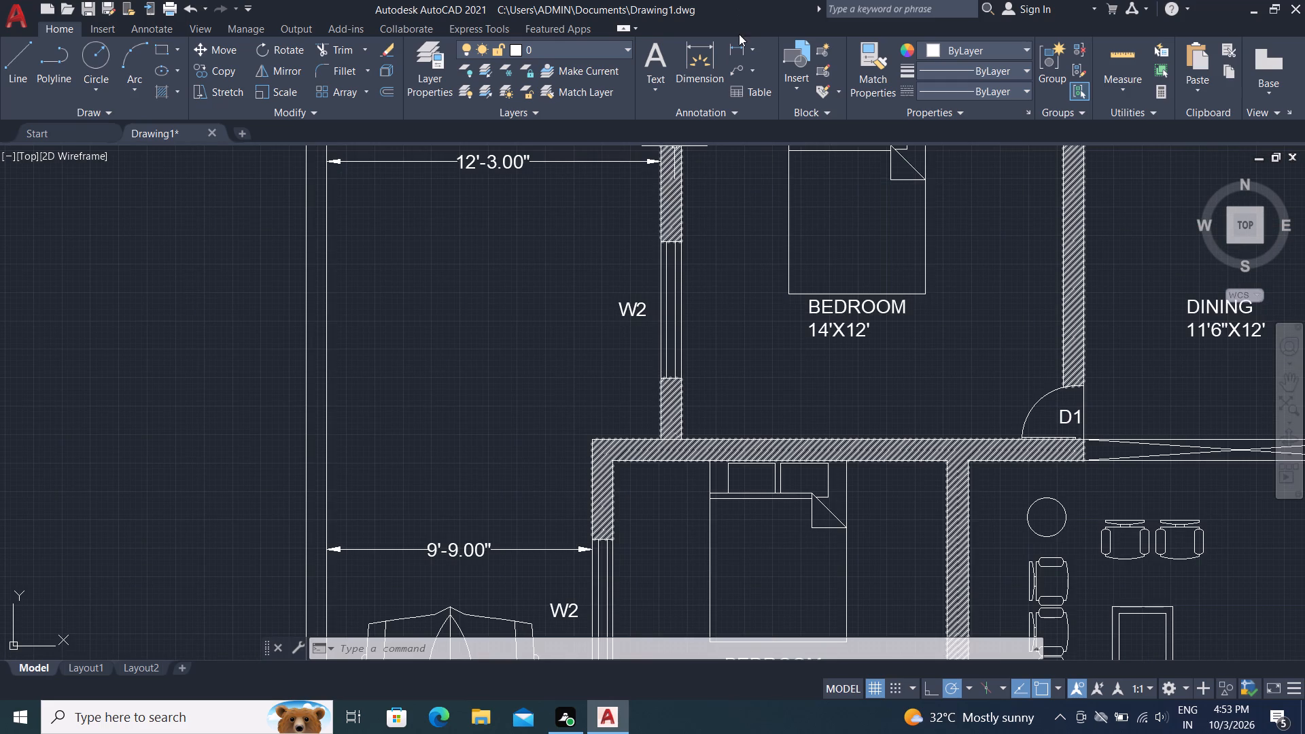
click(738, 41)
scroll(604, 542, up, 4)
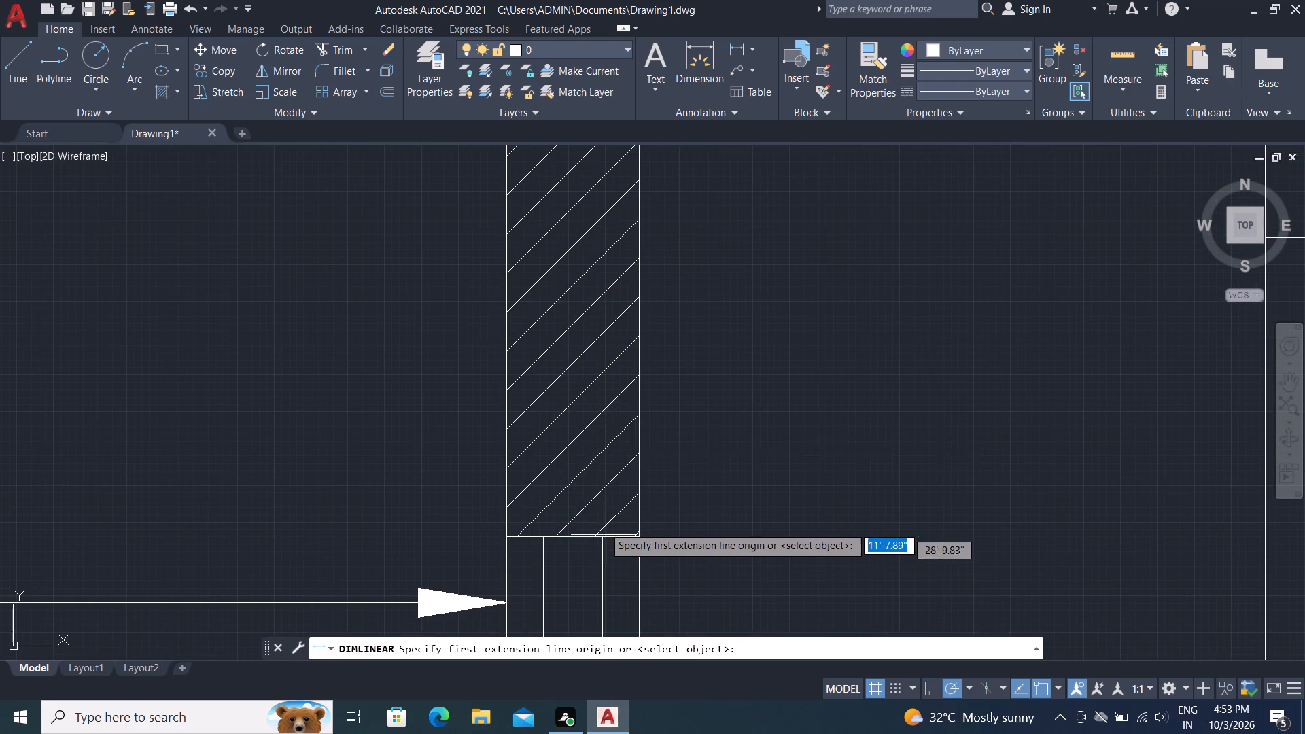
middle_drag(631, 432, 659, 733)
middle_drag(714, 437, 659, 695)
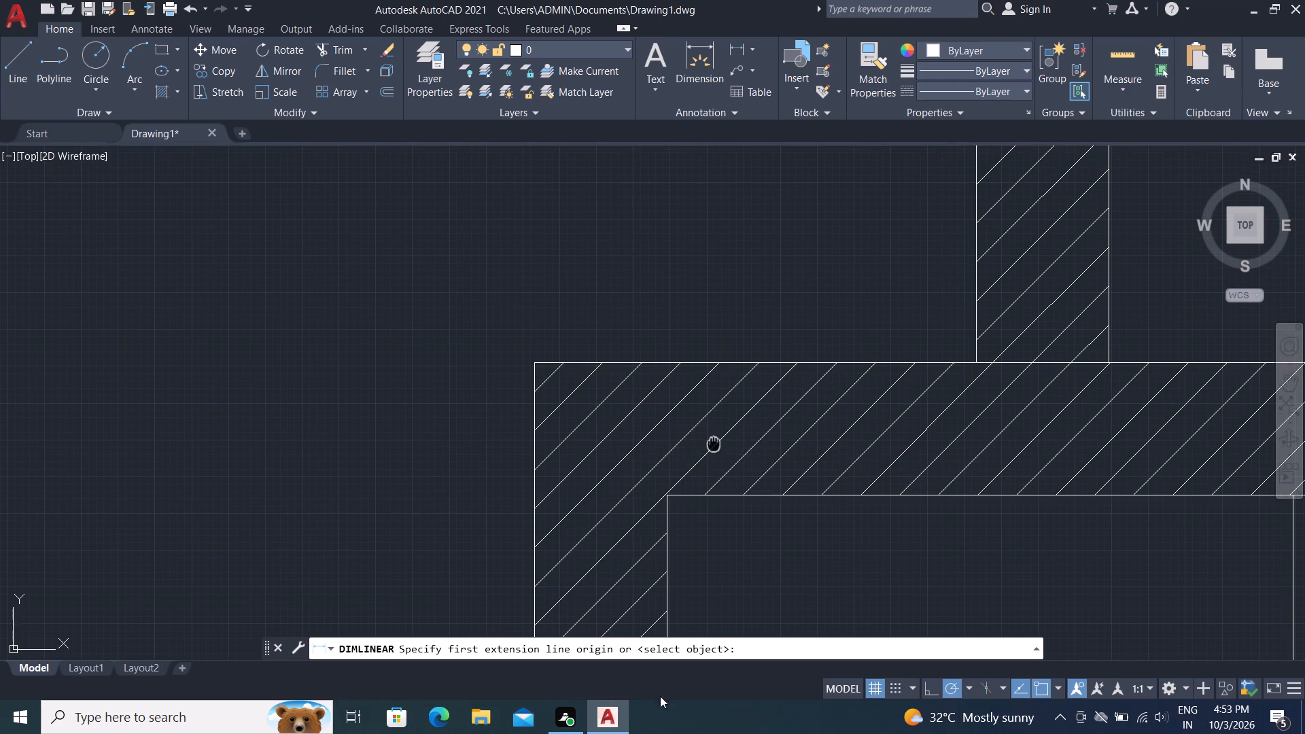
scroll(884, 580, up, 1)
middle_drag(871, 522, 867, 511)
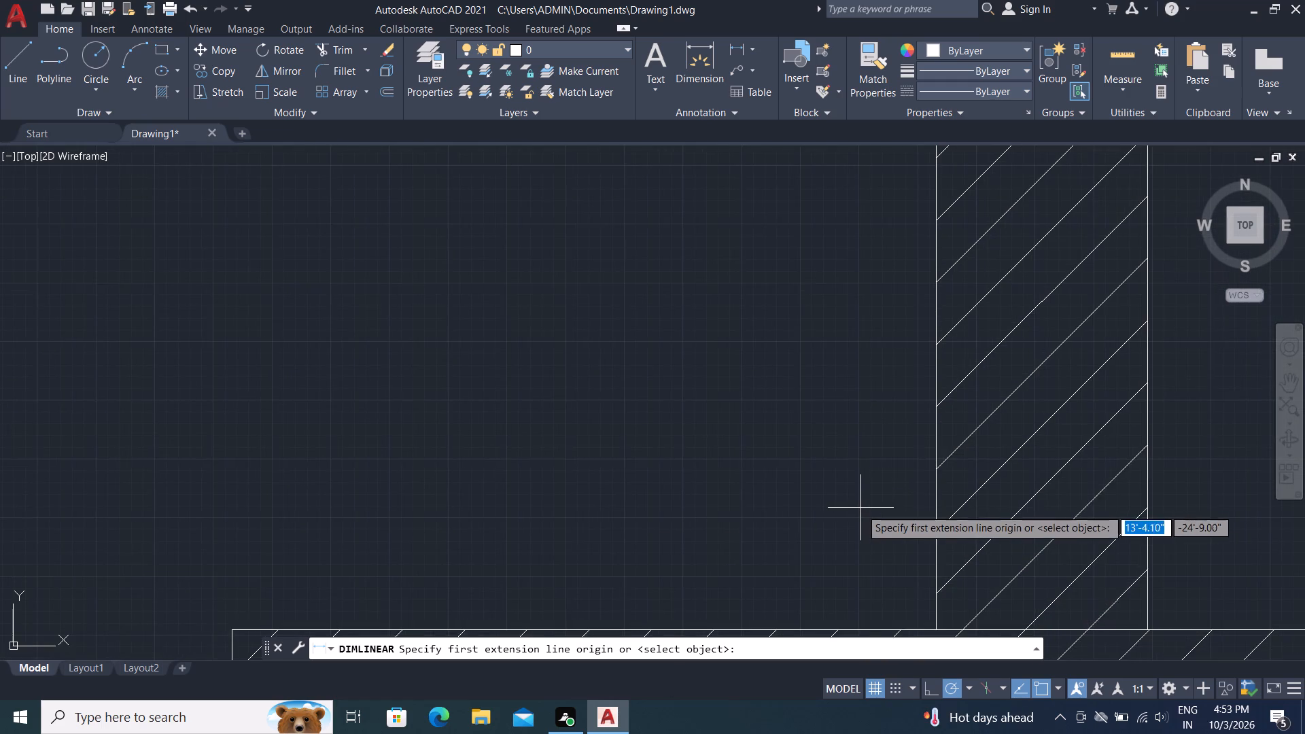
scroll(860, 507, down, 1)
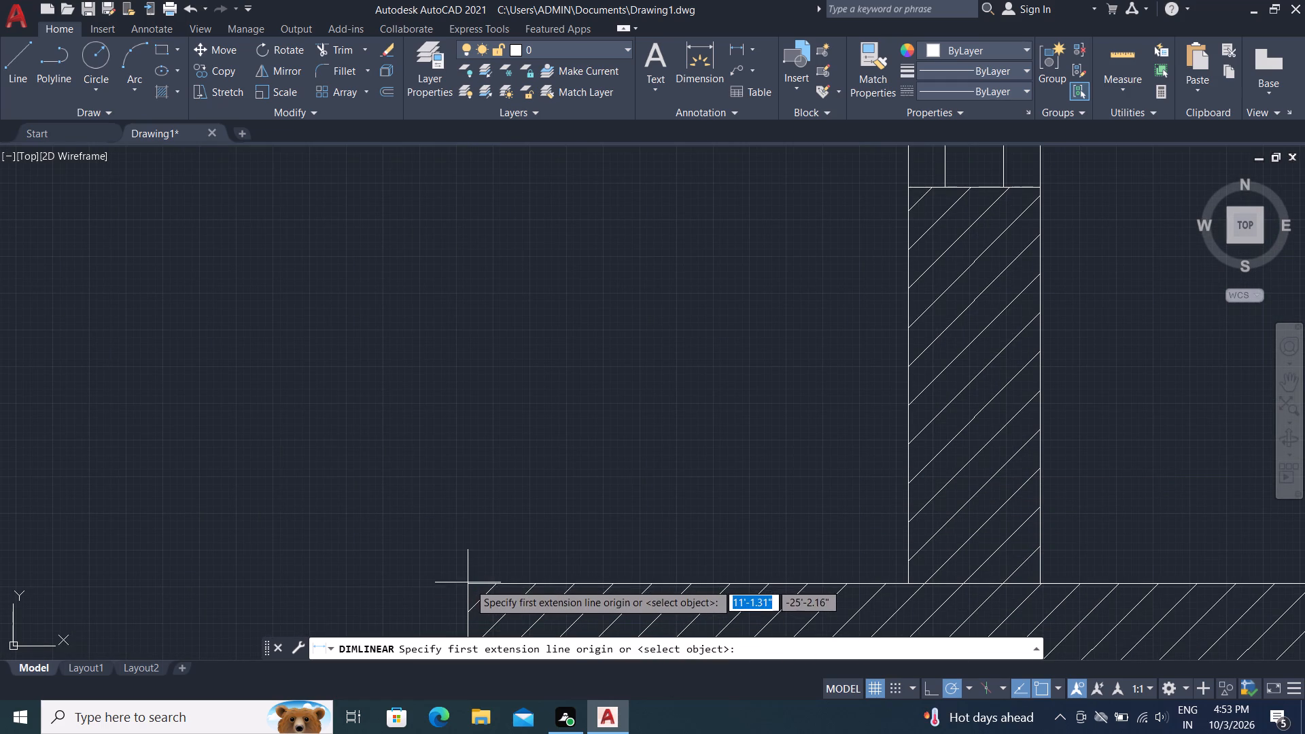
click(469, 583)
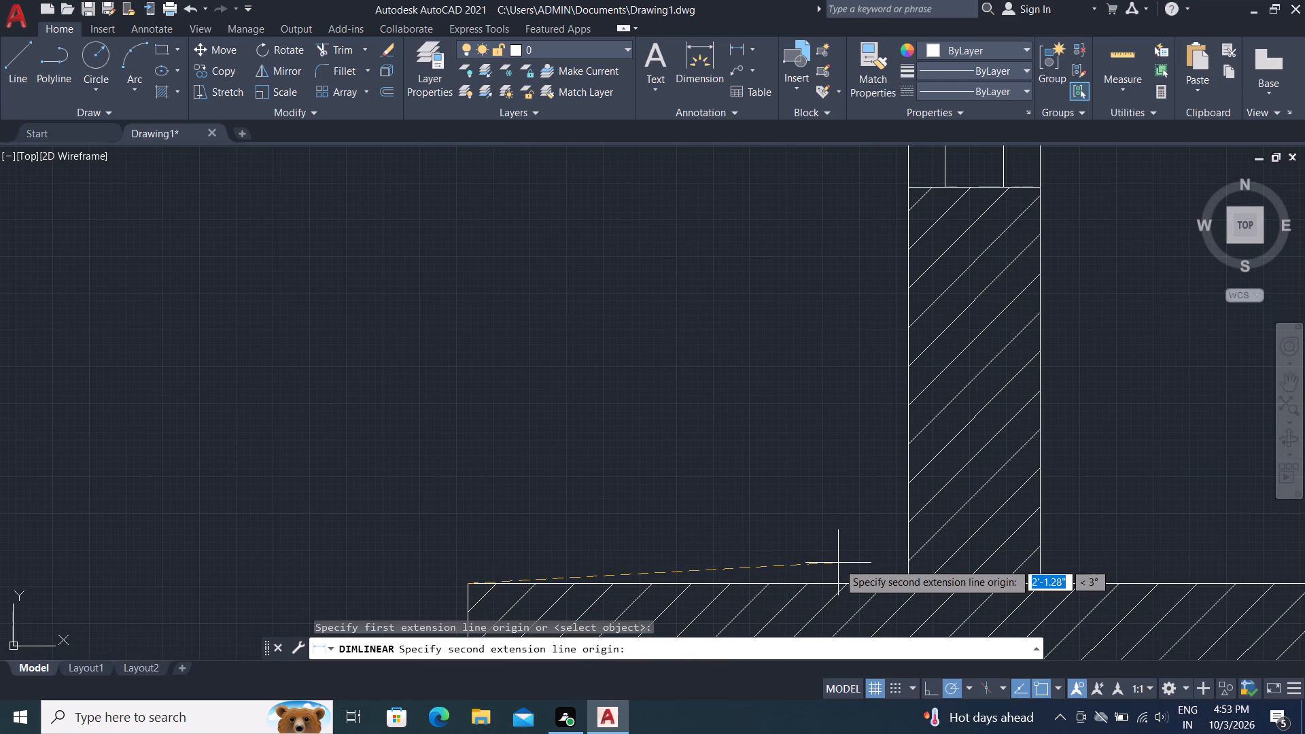
click(906, 583)
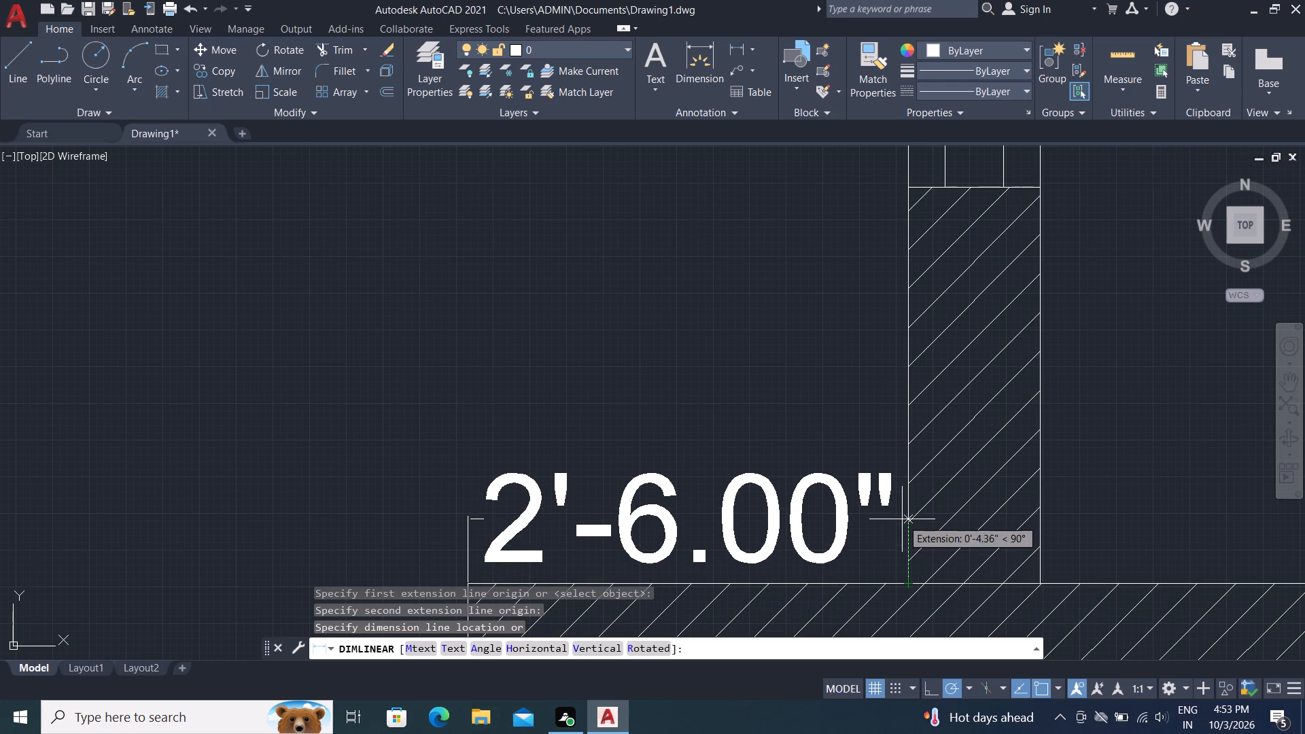
click(901, 506)
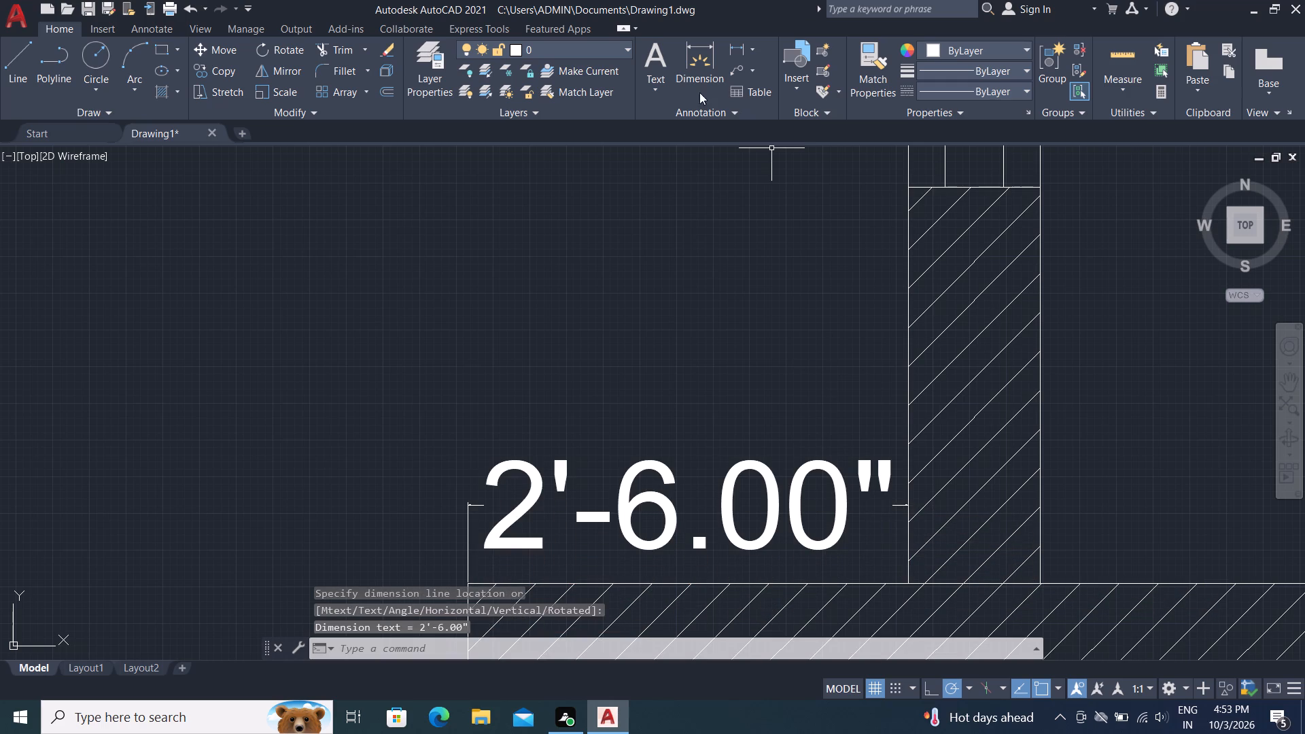
Match the properties of the 9'-9.00" side-clearance dimension onto the new wall-offset dimension between the two bedrooms.
click(874, 51)
scroll(584, 406, down, 2)
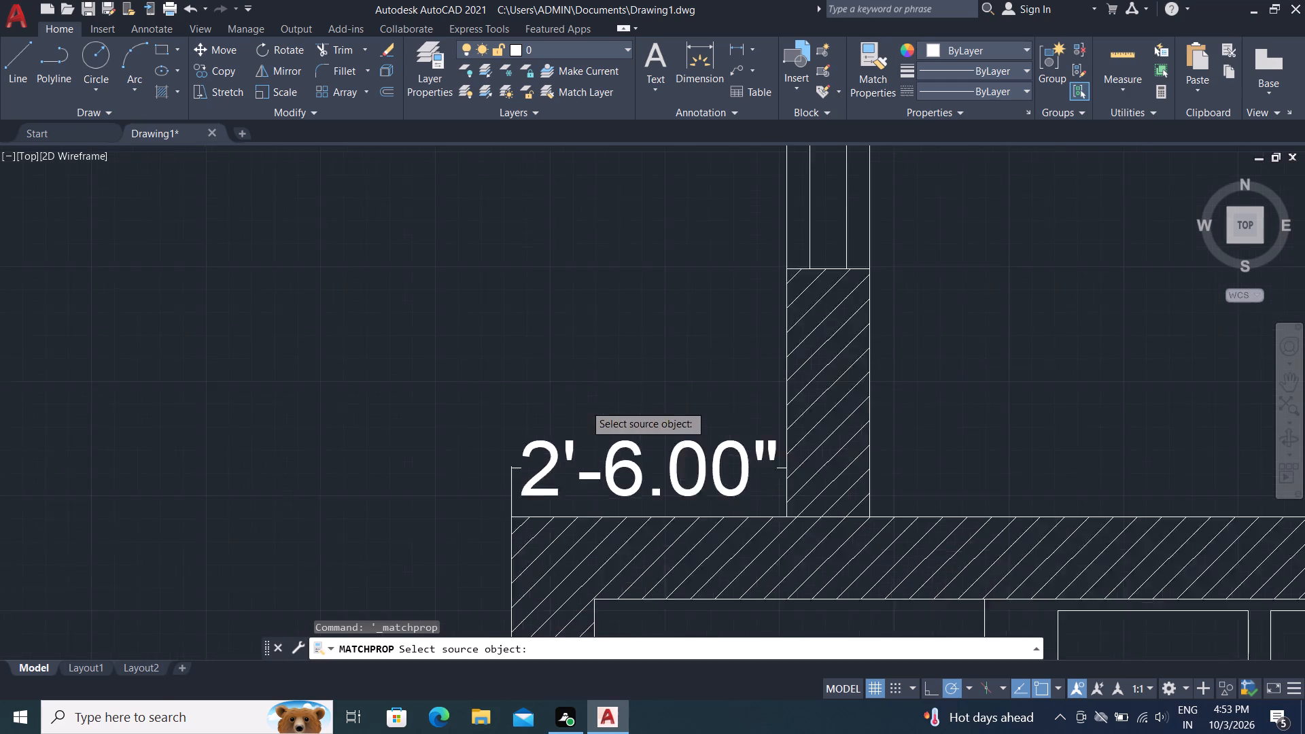
scroll(637, 311, down, 2)
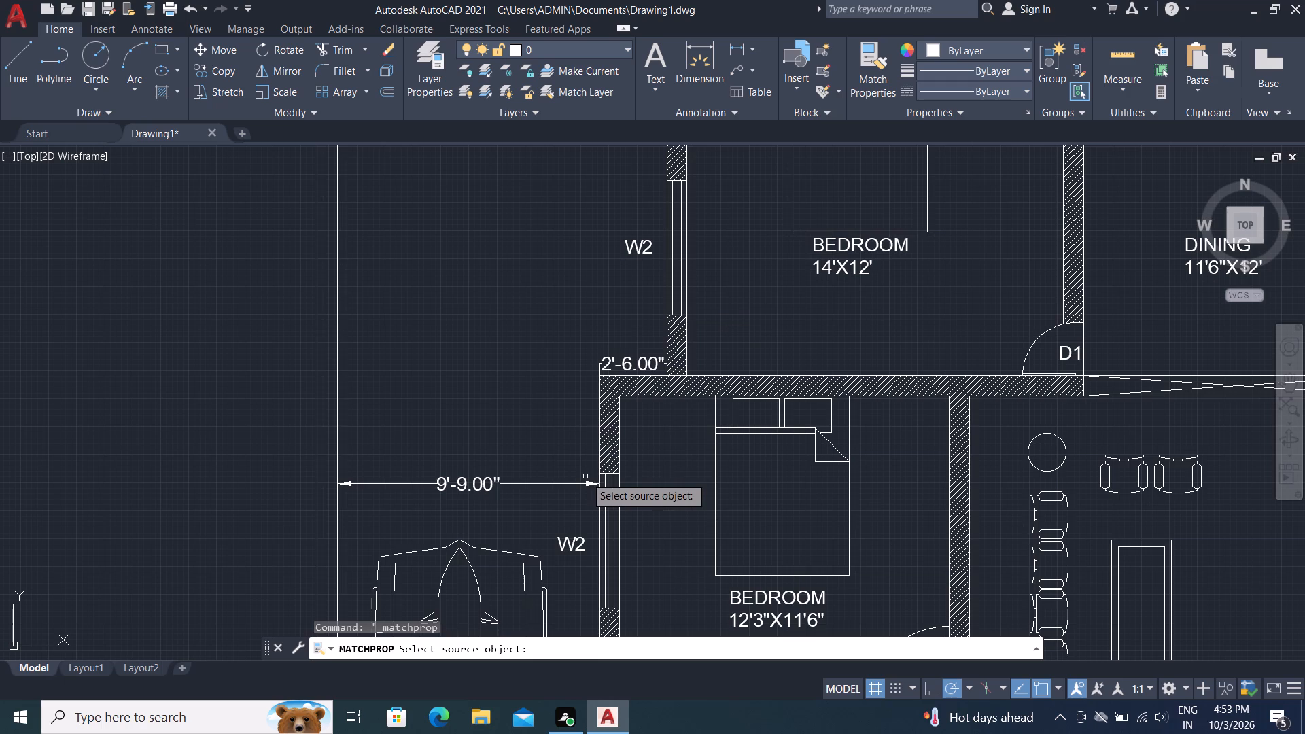
click(588, 484)
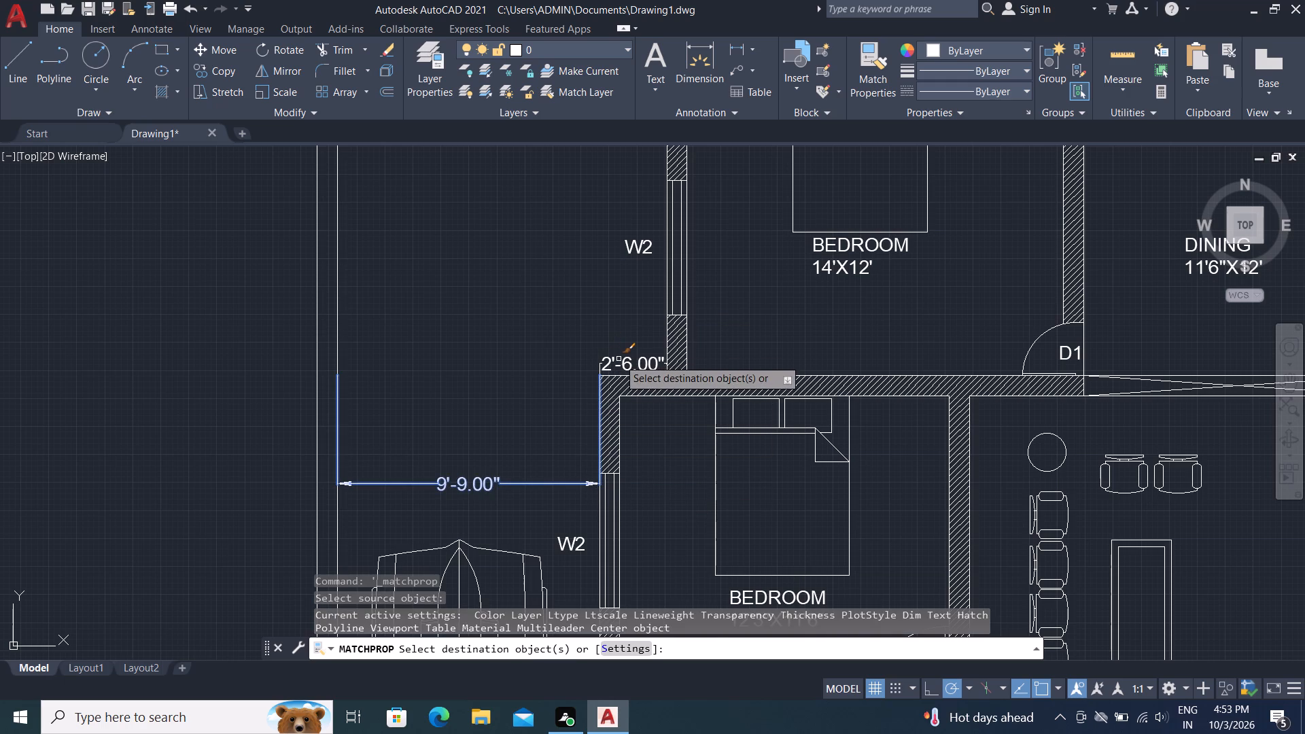
click(621, 362)
scroll(459, 434, down, 1)
middle_drag(470, 410, 478, 336)
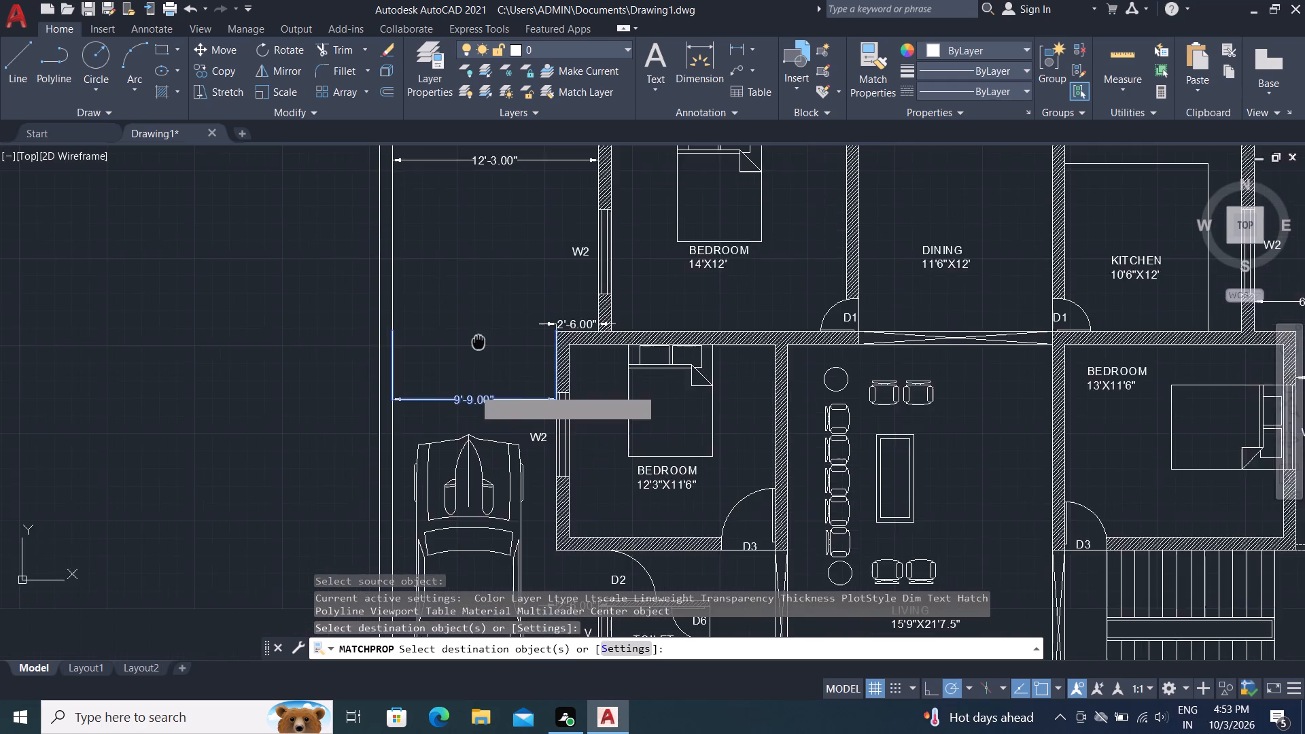
middle_drag(478, 336, 478, 277)
key(Escape)
key(Escape)
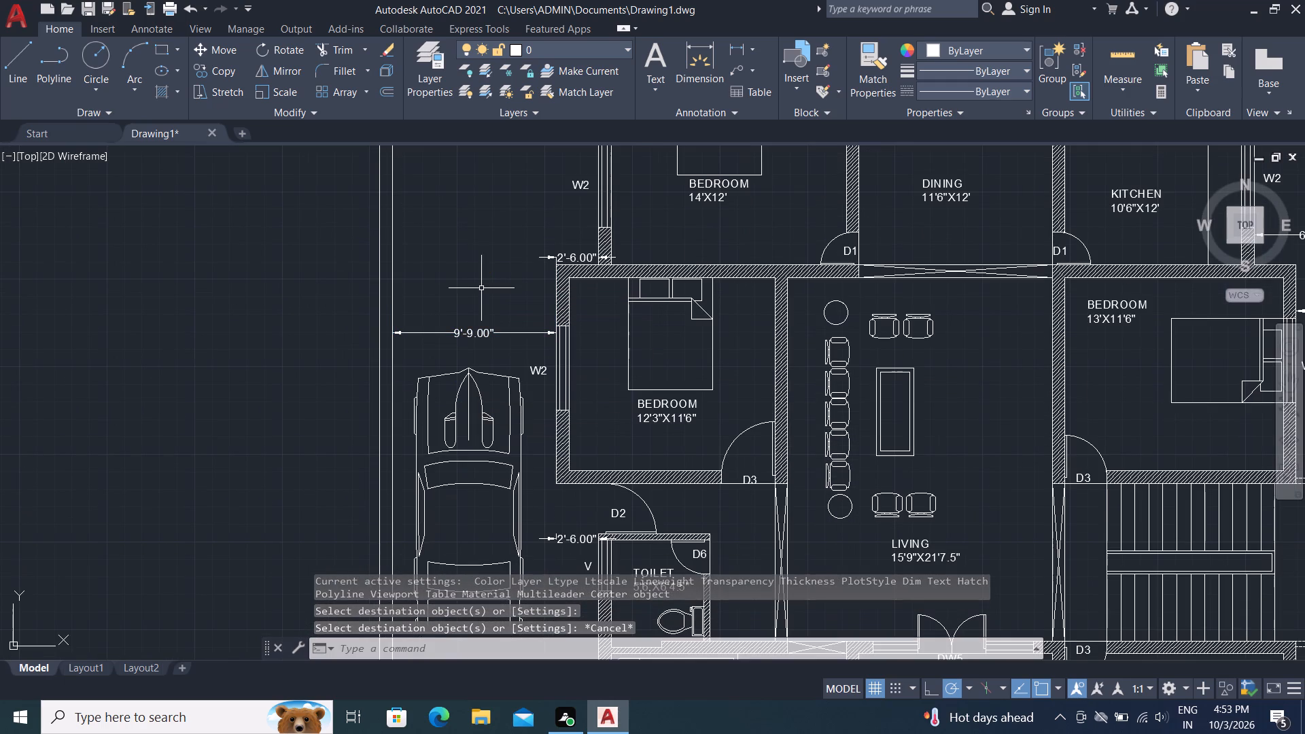
Add a vertical linear dimension for the width of the upper stair flight, just beyond its last tread line.
scroll(492, 278, down, 1)
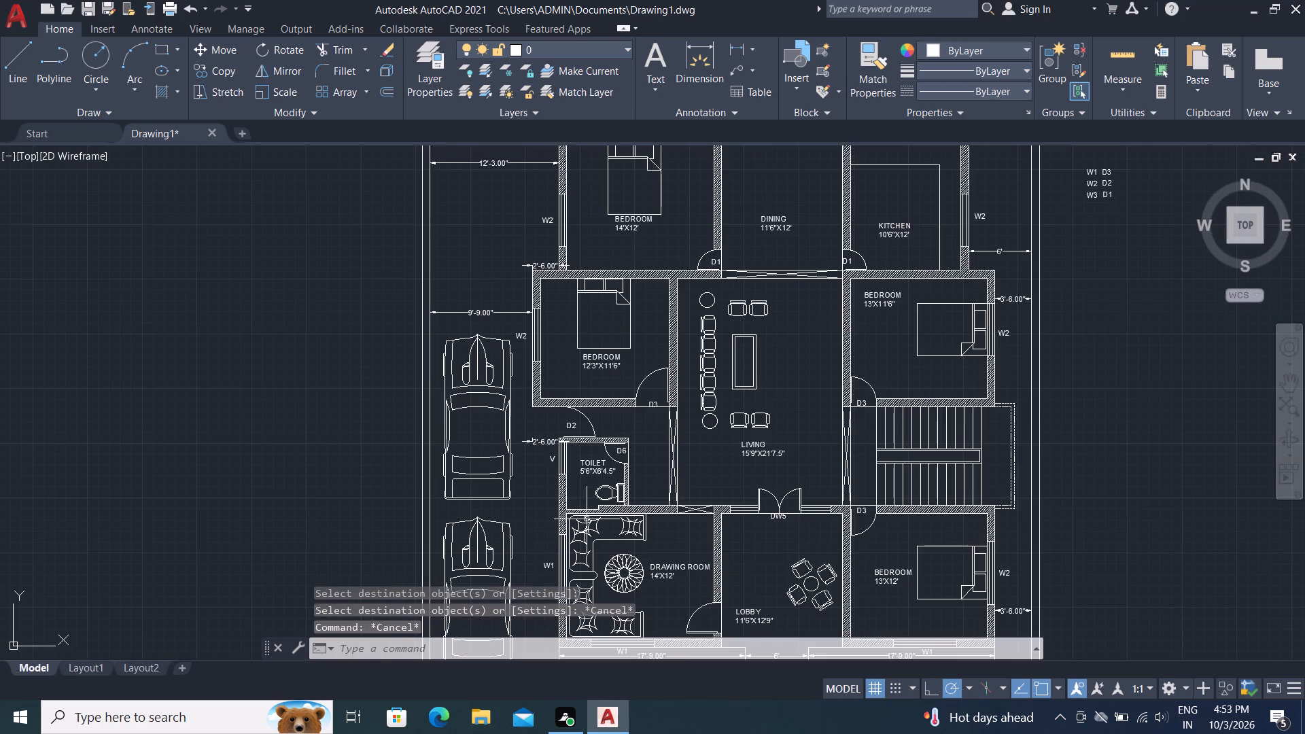
scroll(634, 581, down, 1)
middle_drag(742, 479, 730, 324)
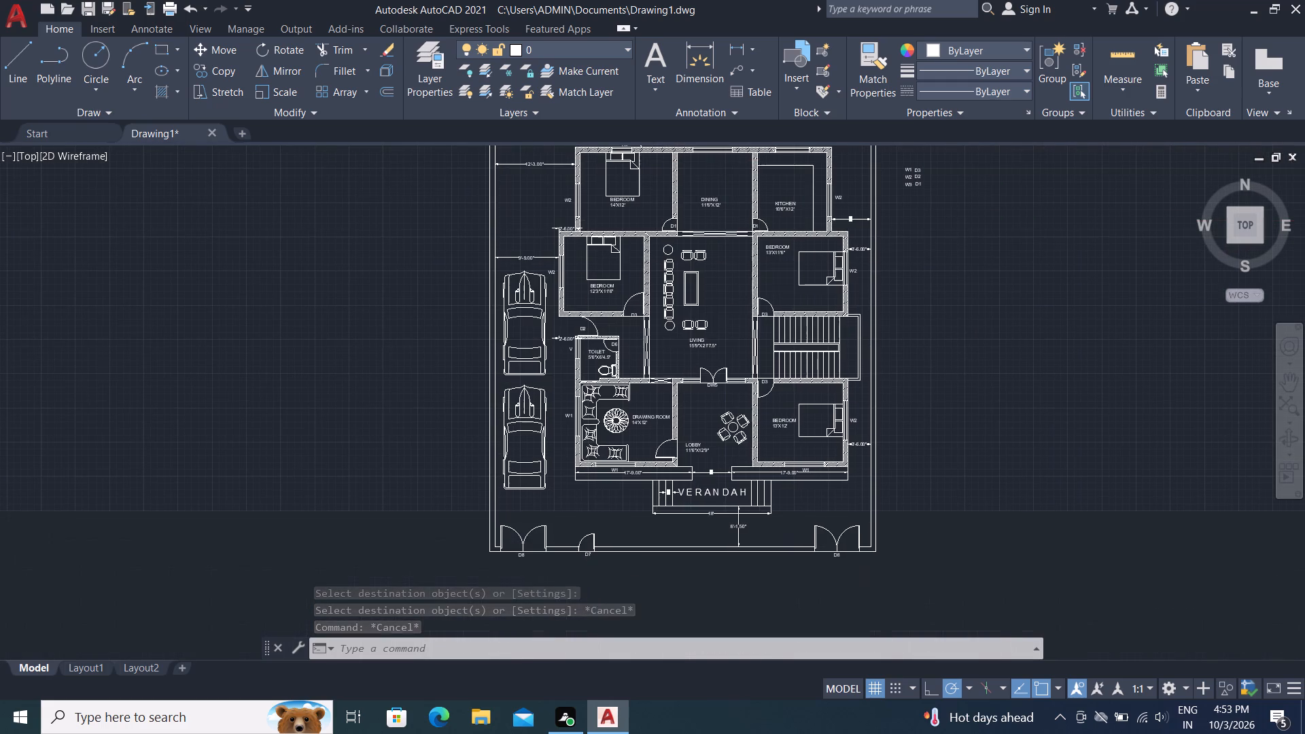
middle_drag(880, 311, 820, 353)
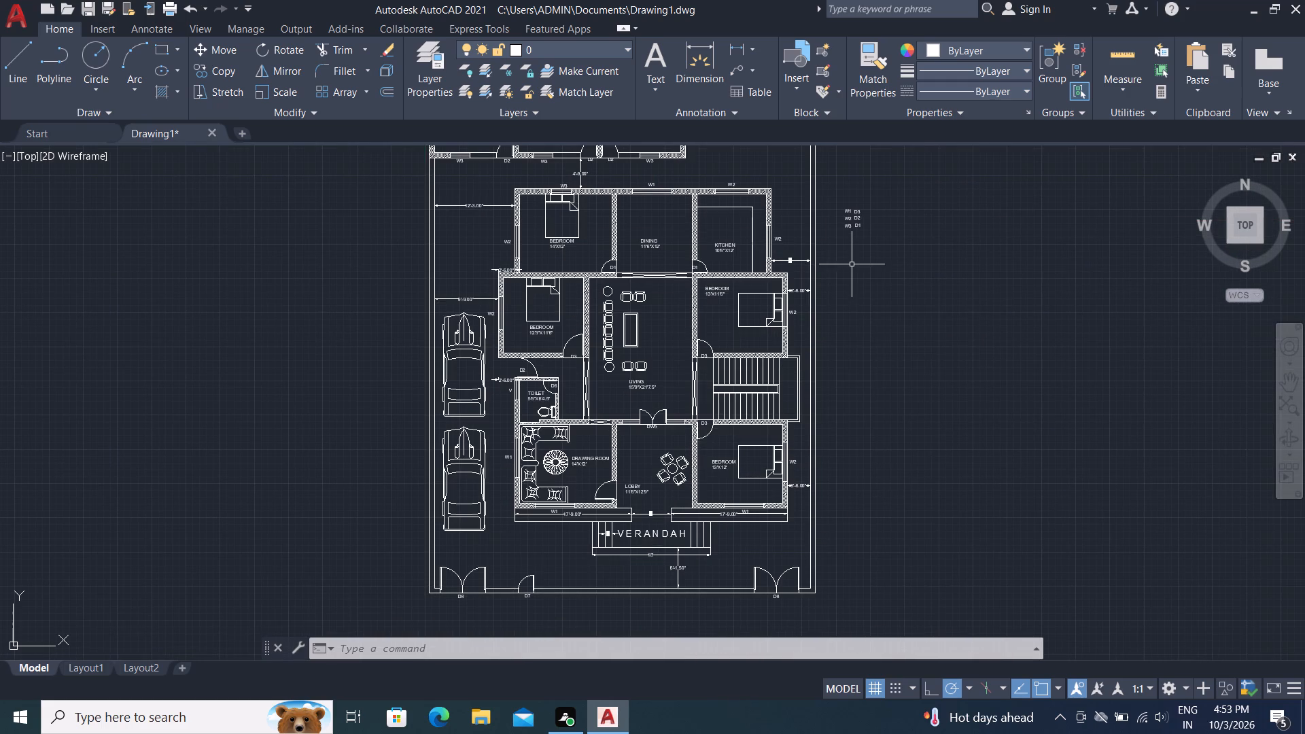
middle_drag(847, 296, 810, 308)
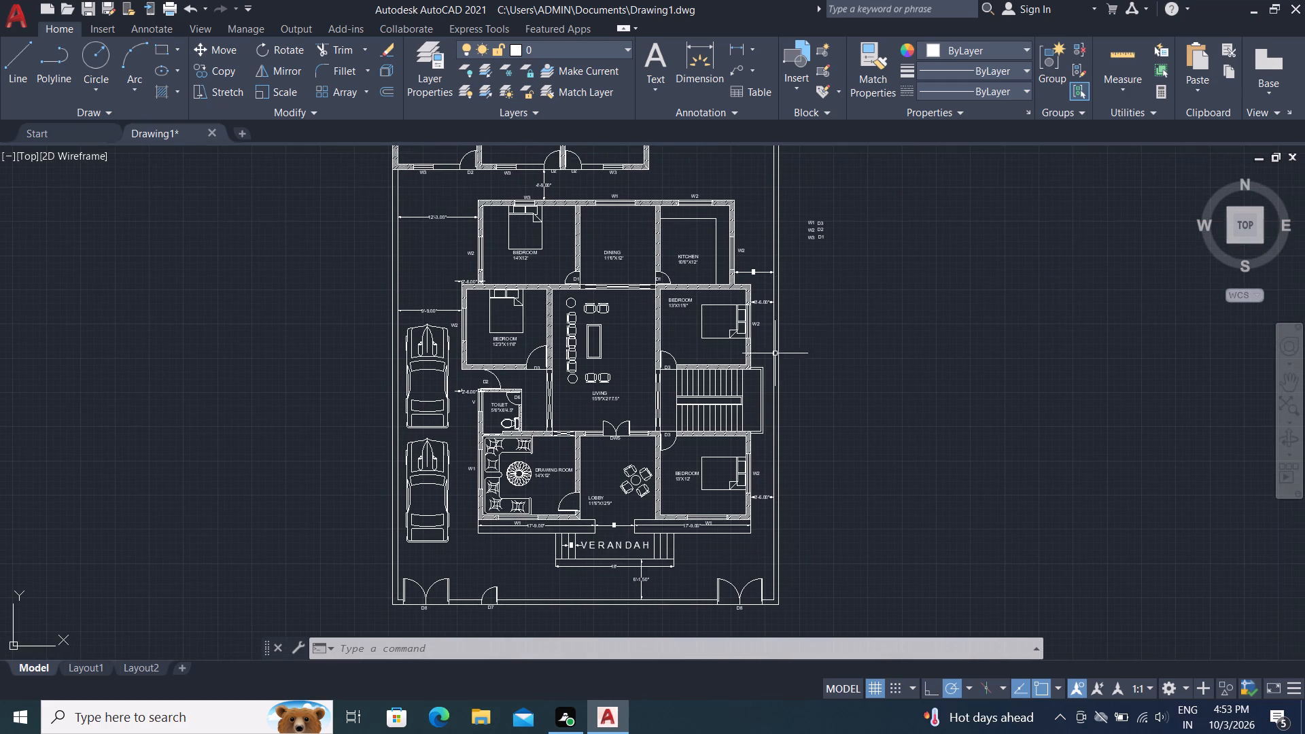
scroll(727, 427, up, 3)
middle_drag(809, 361, 786, 455)
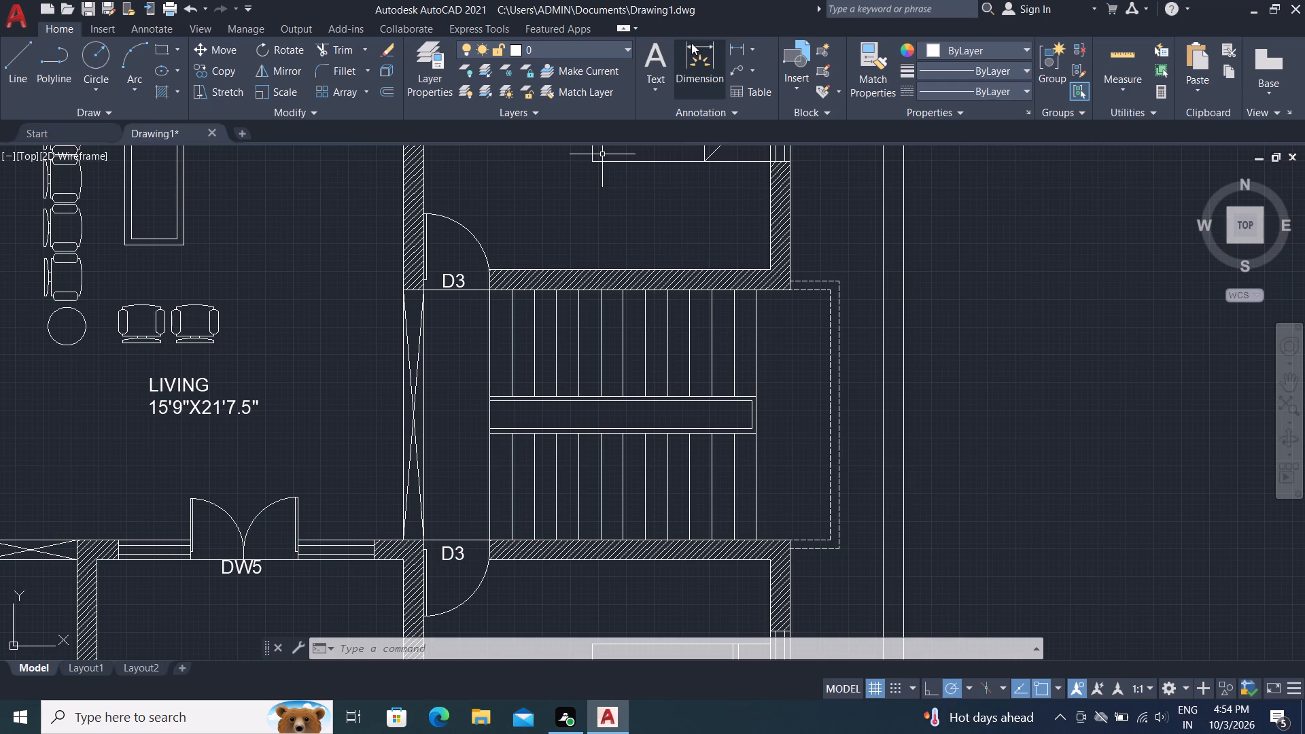
click(739, 43)
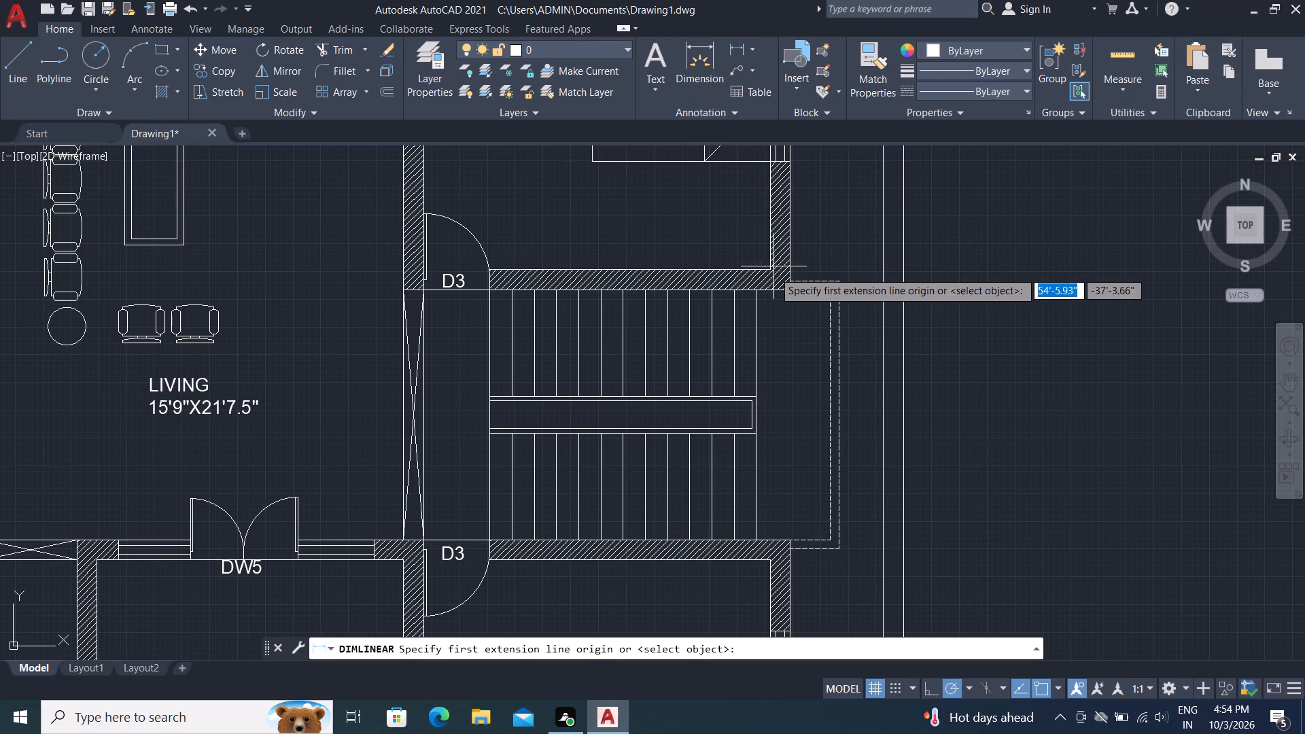
click(759, 288)
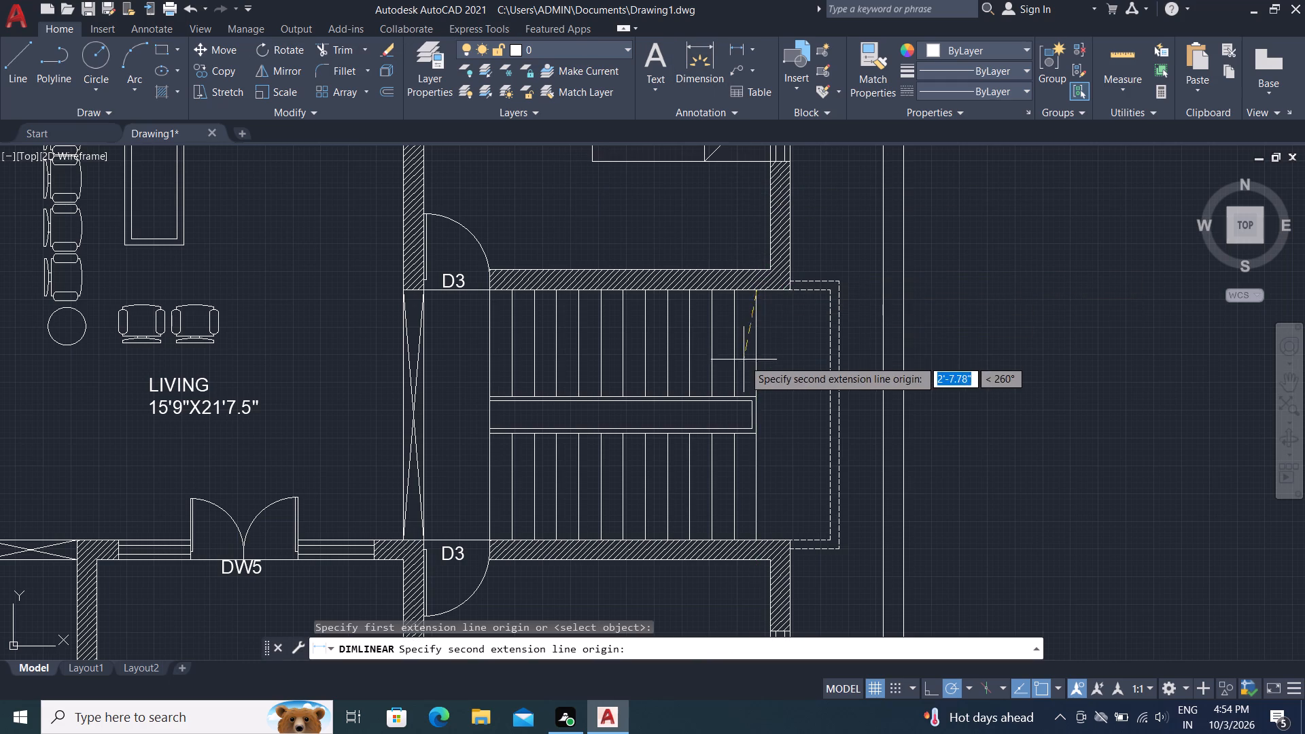
scroll(744, 360, up, 4)
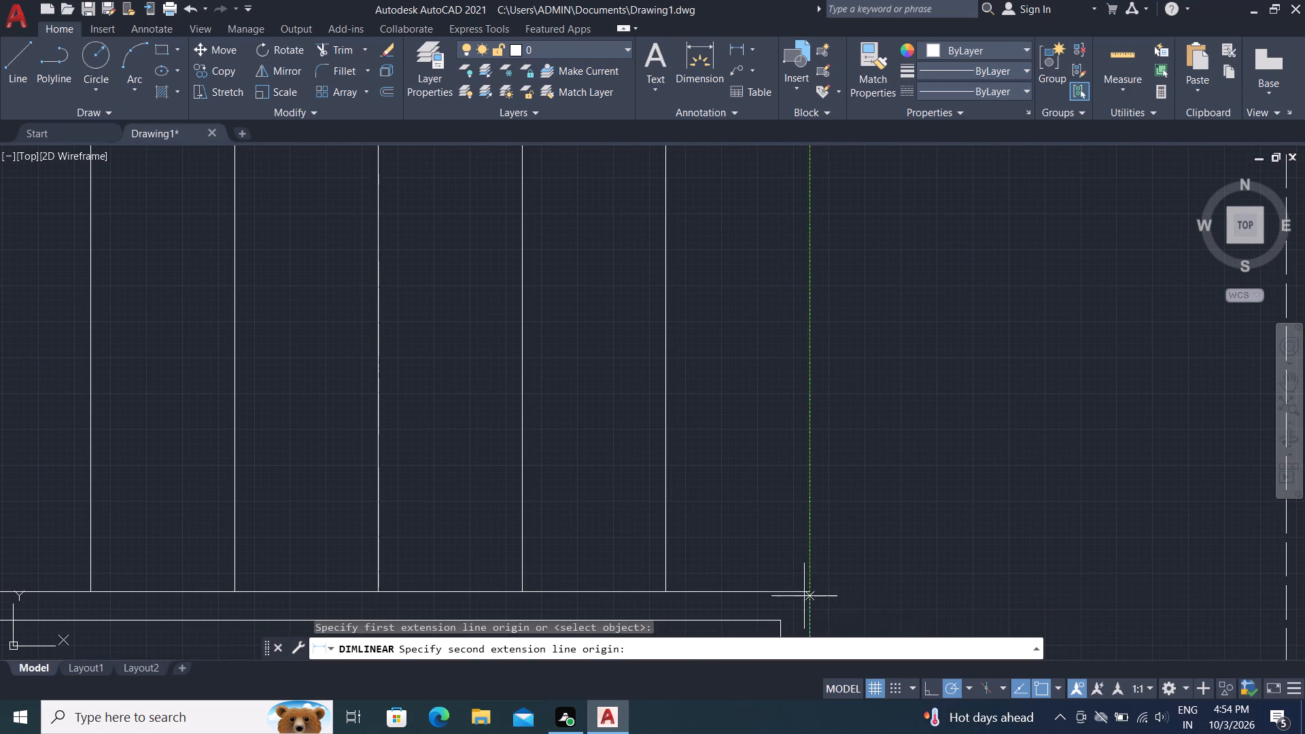
click(807, 594)
scroll(817, 591, down, 2)
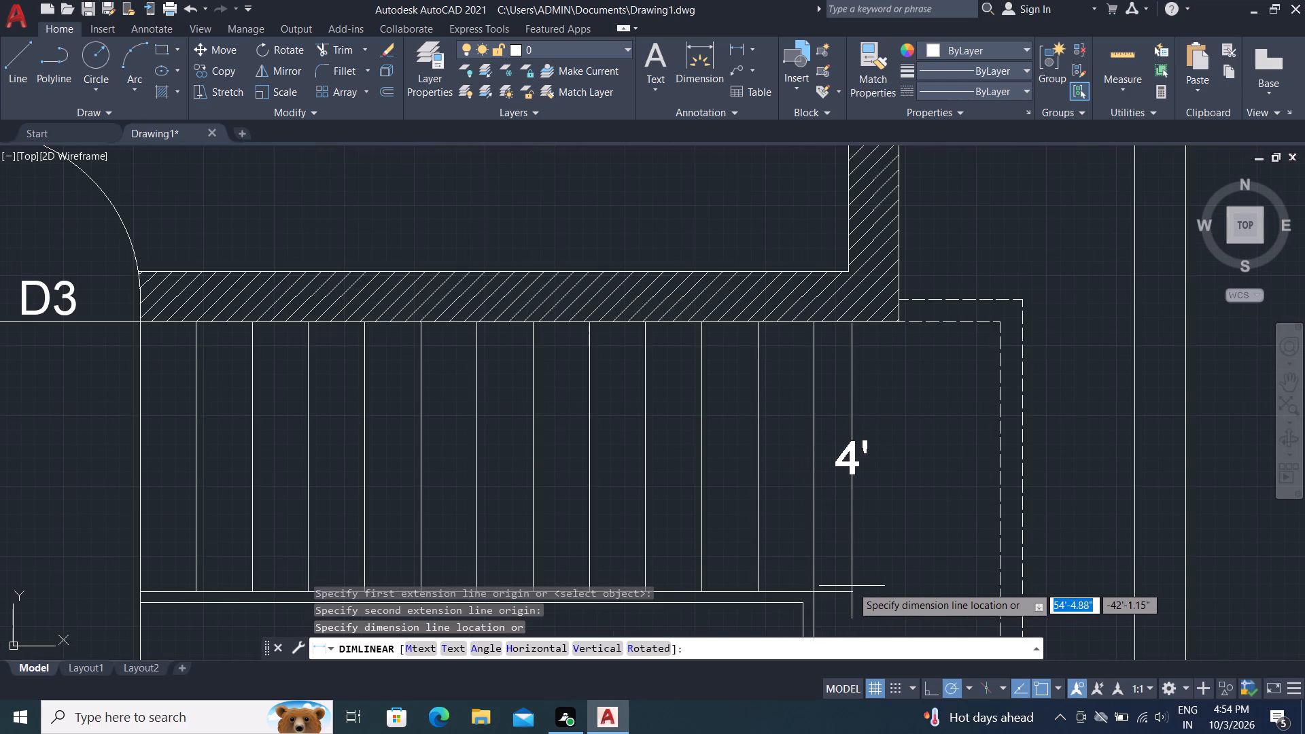
click(856, 585)
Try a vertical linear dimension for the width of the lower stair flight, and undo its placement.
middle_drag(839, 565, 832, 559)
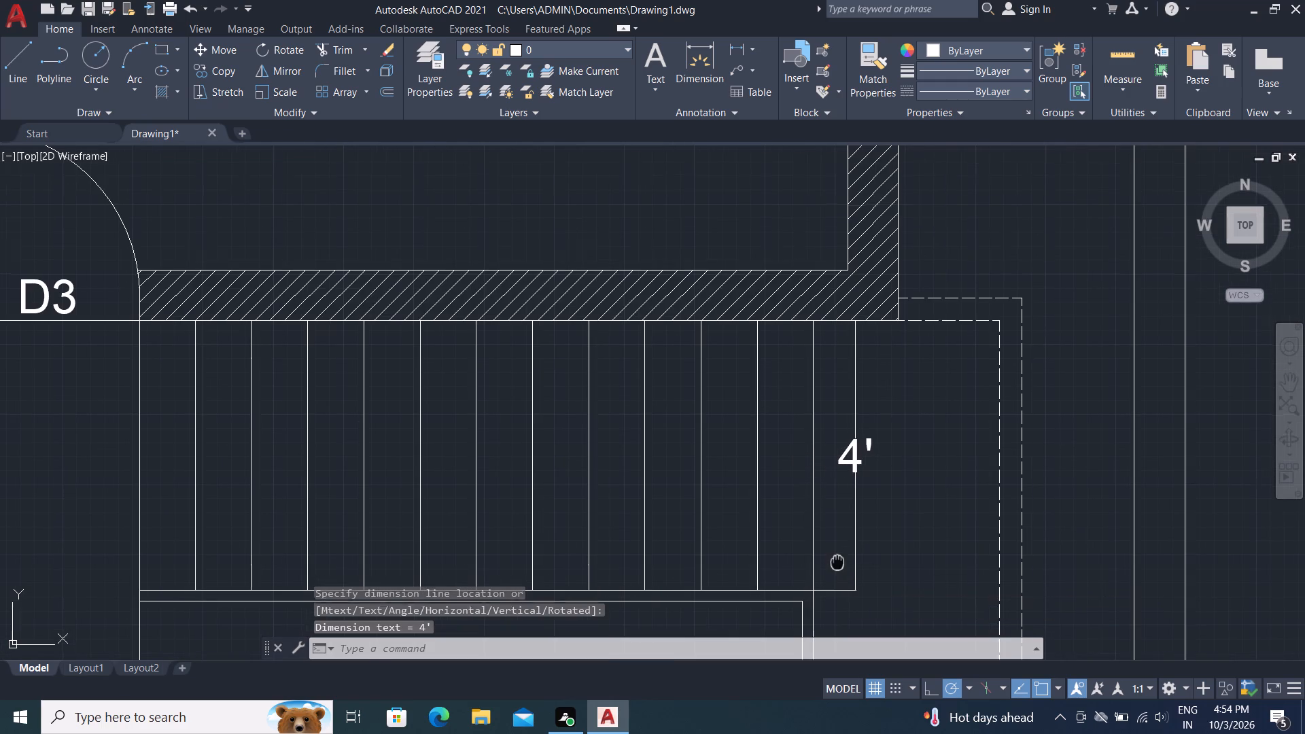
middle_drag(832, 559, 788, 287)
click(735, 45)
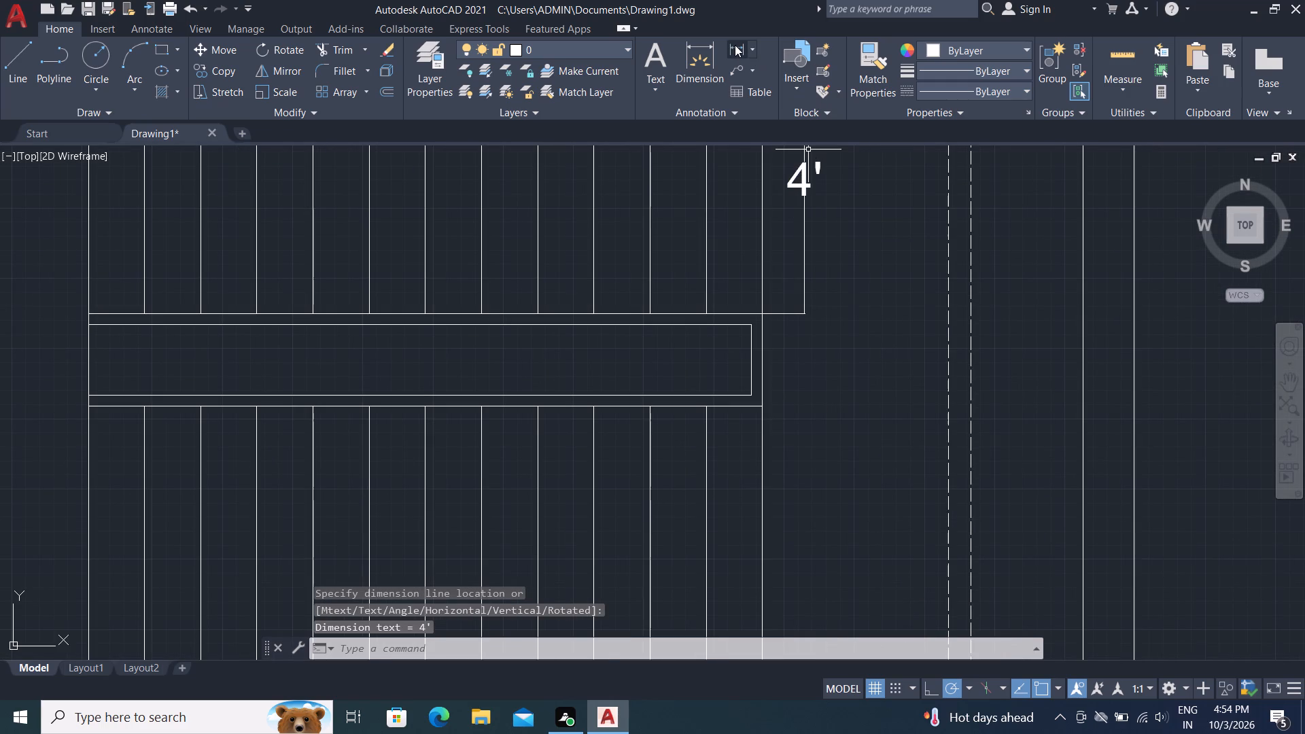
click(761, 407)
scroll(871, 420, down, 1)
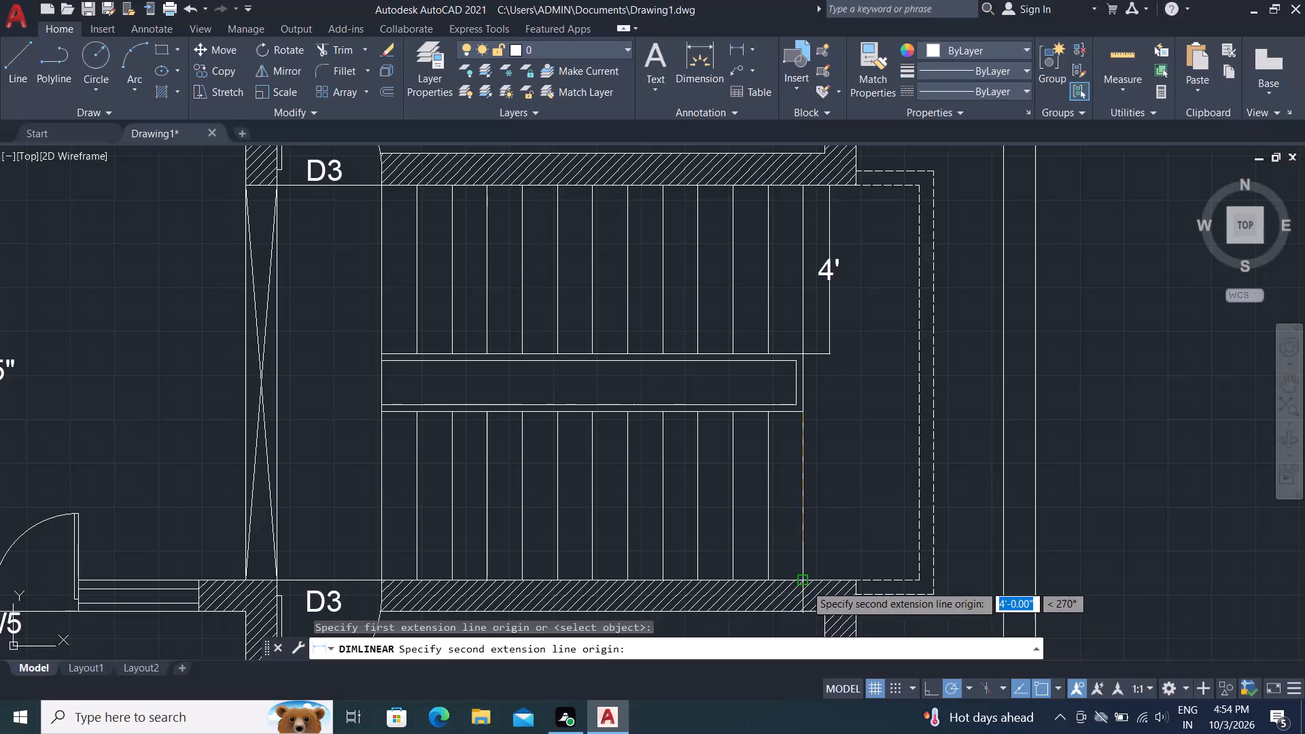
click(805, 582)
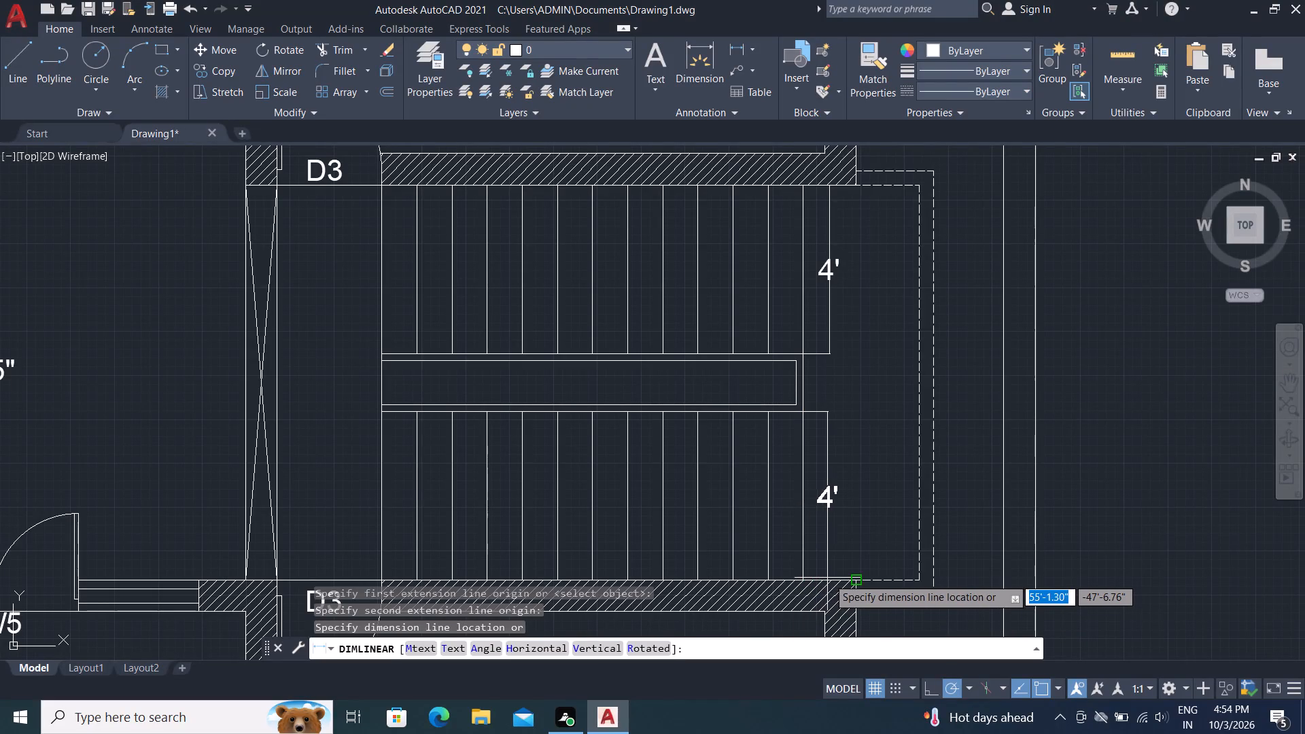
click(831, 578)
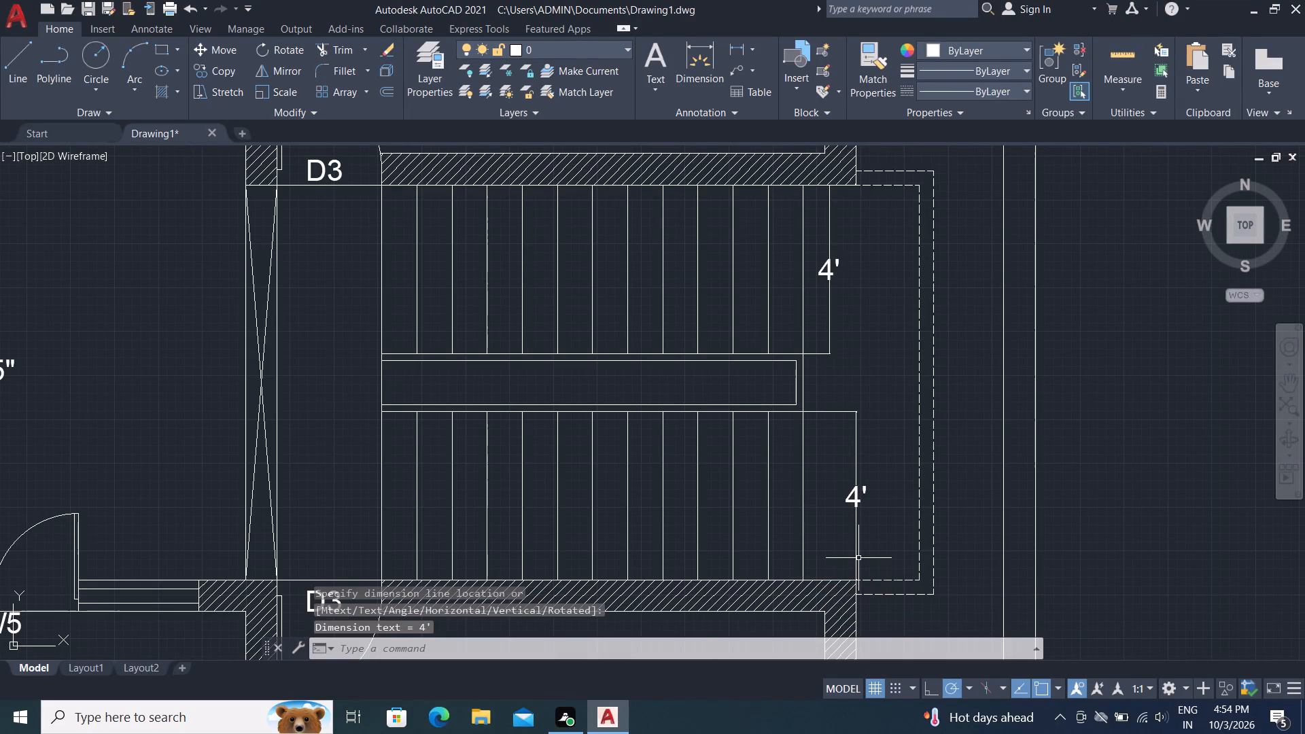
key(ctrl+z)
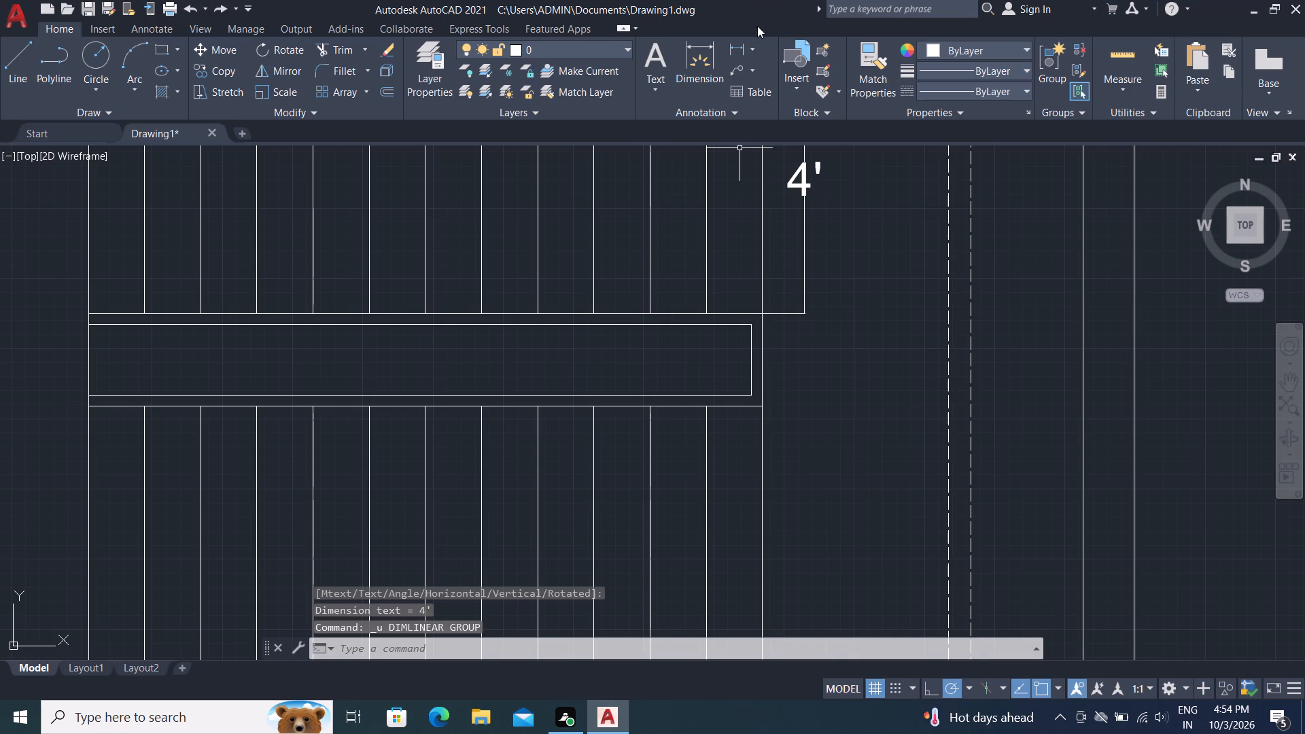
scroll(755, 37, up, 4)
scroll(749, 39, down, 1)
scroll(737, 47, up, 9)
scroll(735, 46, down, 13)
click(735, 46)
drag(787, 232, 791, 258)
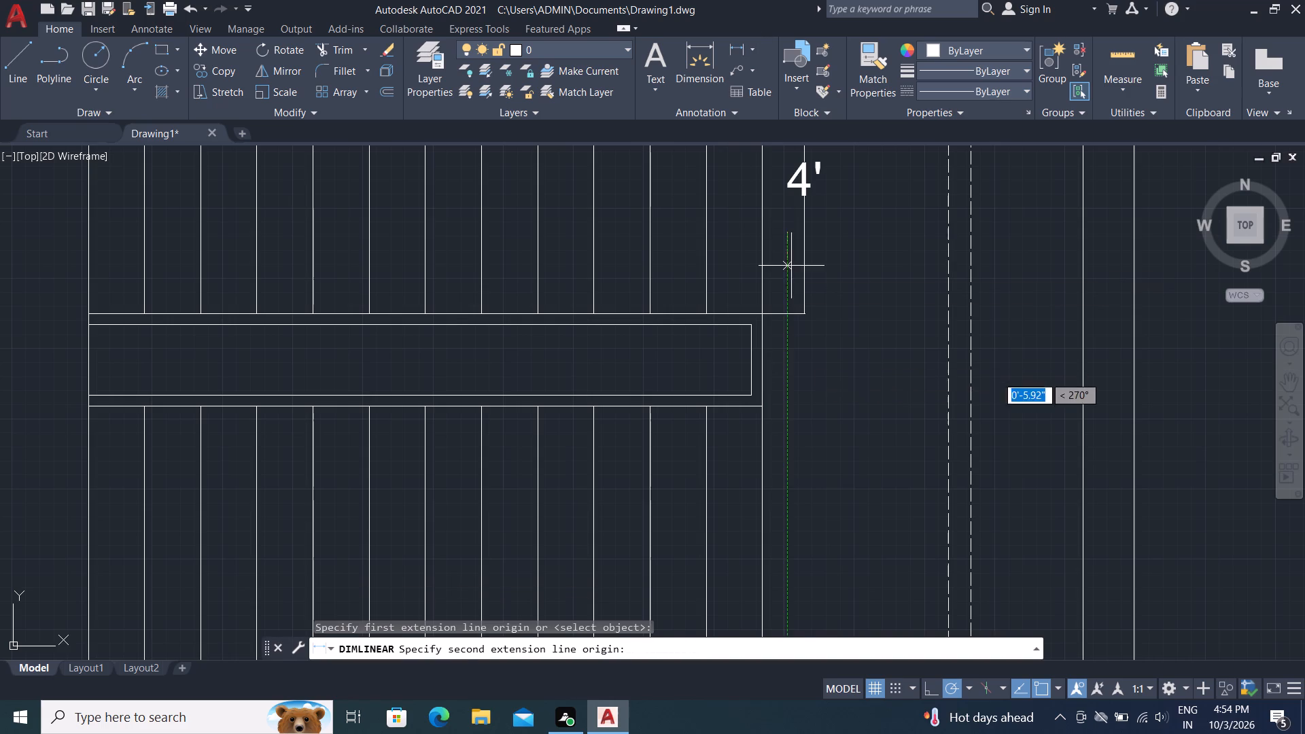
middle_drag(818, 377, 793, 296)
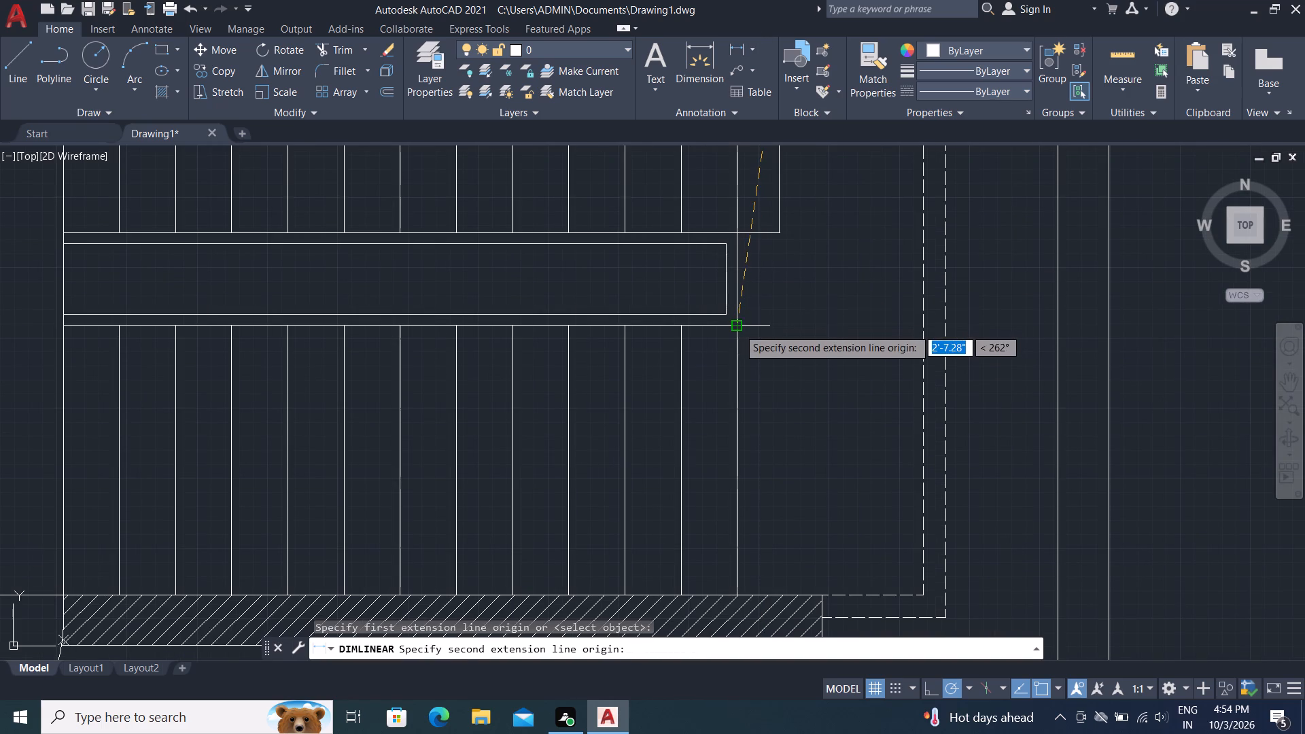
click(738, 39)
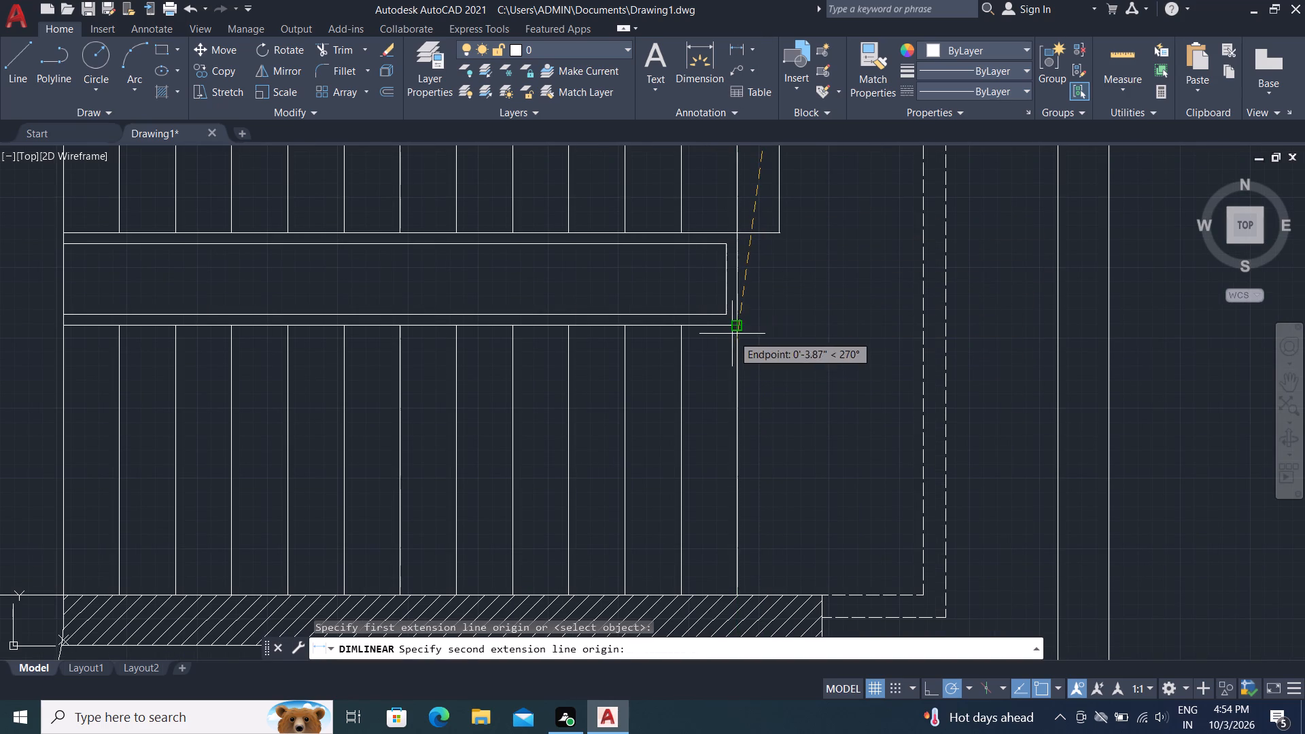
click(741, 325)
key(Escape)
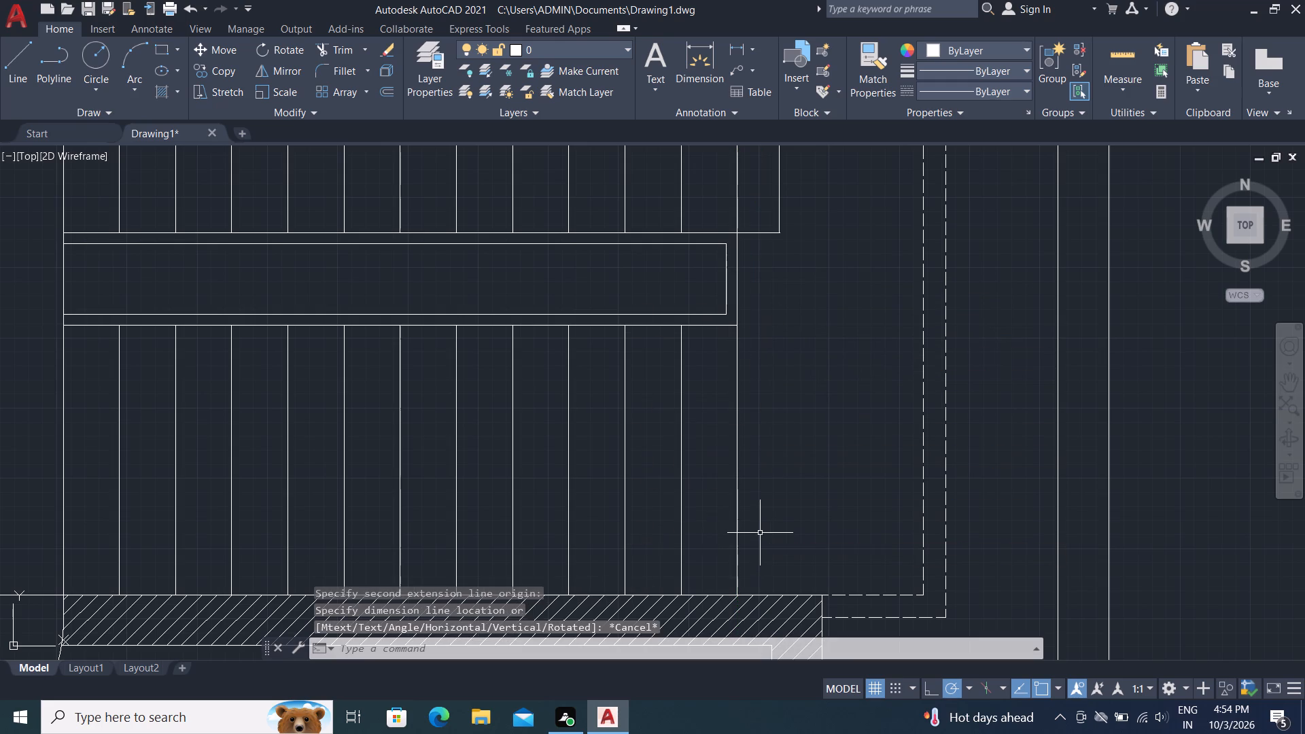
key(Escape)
Add a vertical linear dimension for the width of the lower stair flight, in line with the upper flight's dimension.
click(739, 46)
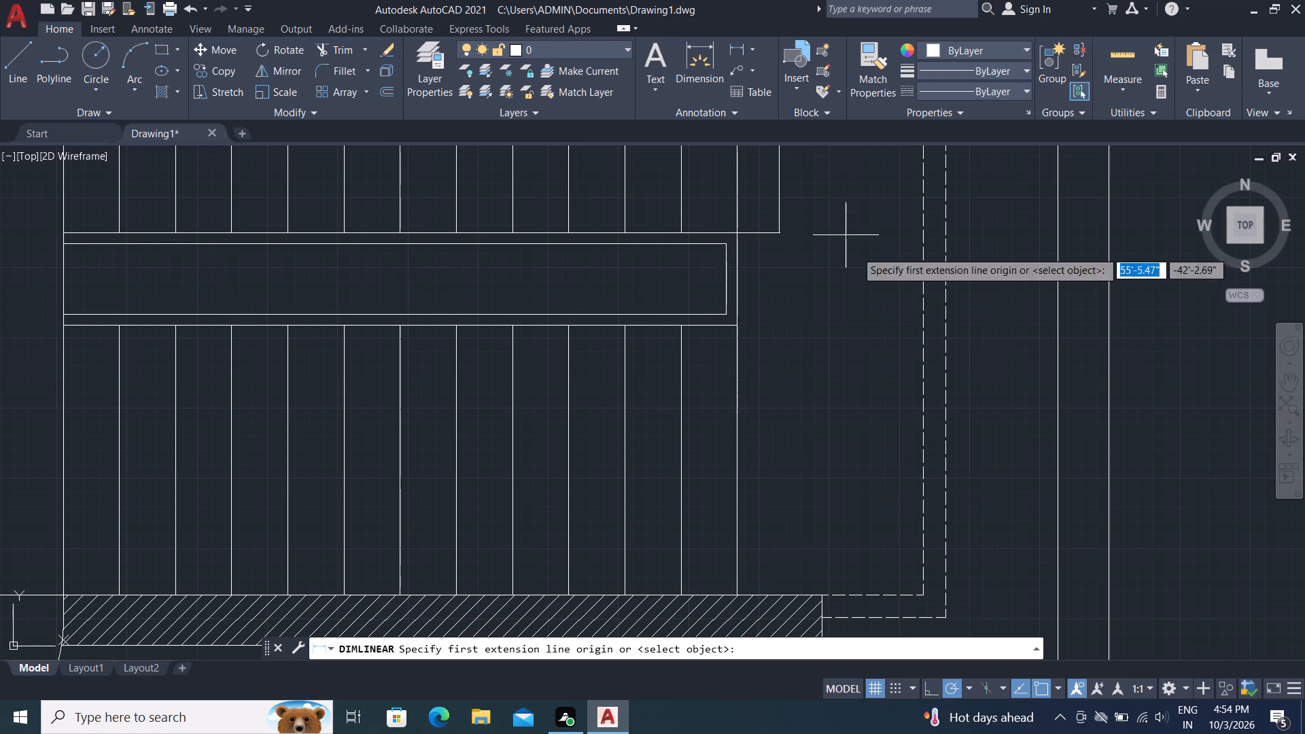
click(736, 328)
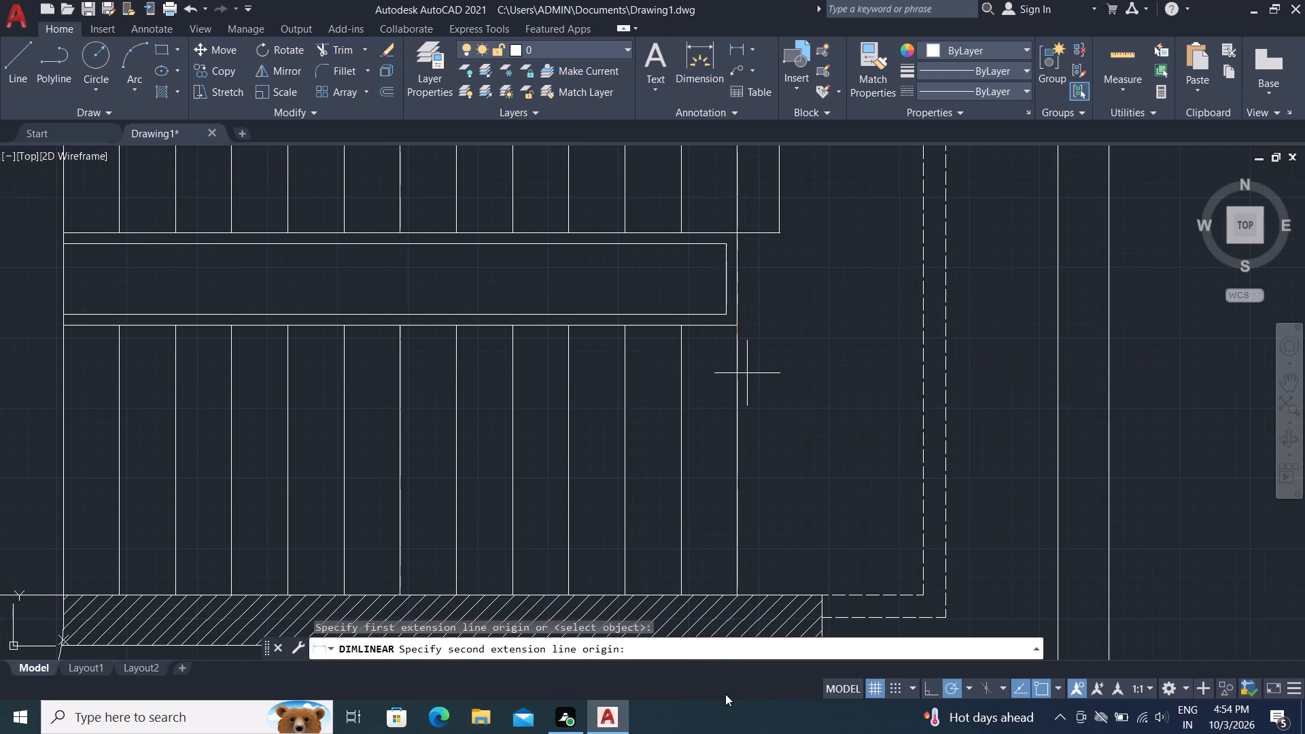
click(733, 593)
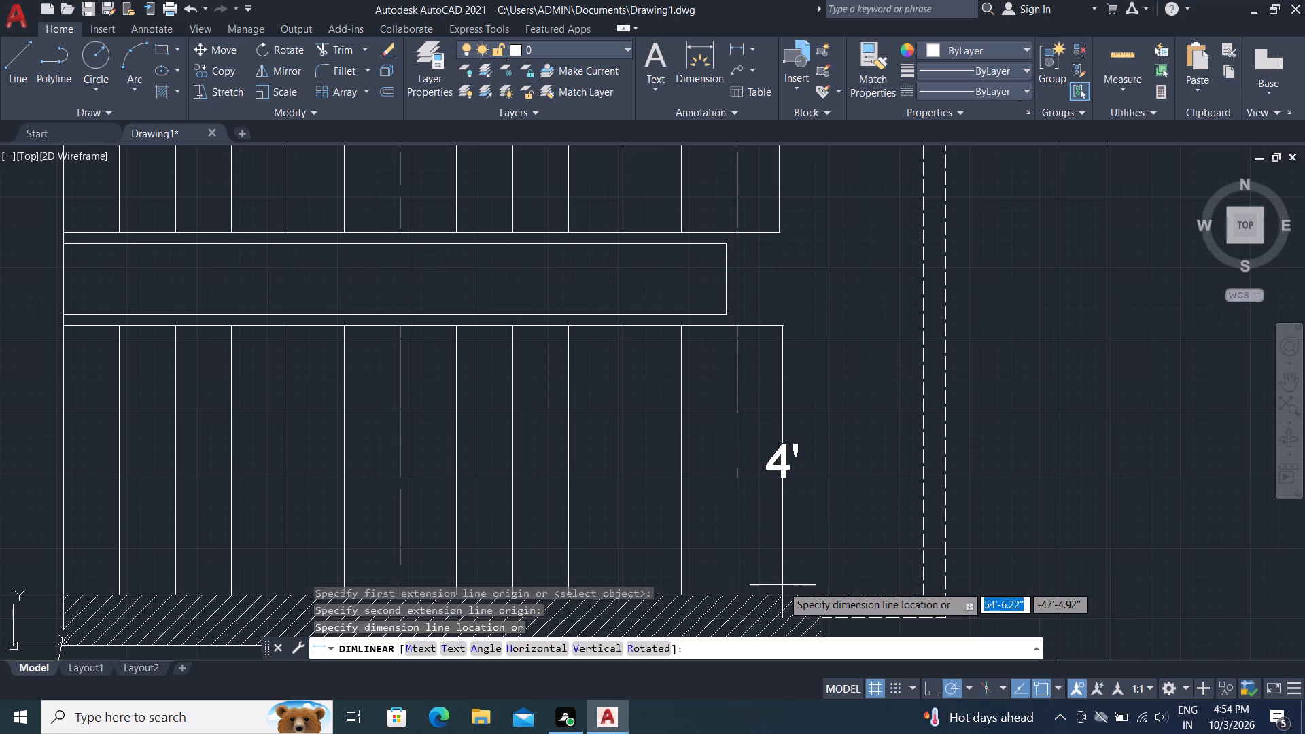
click(782, 585)
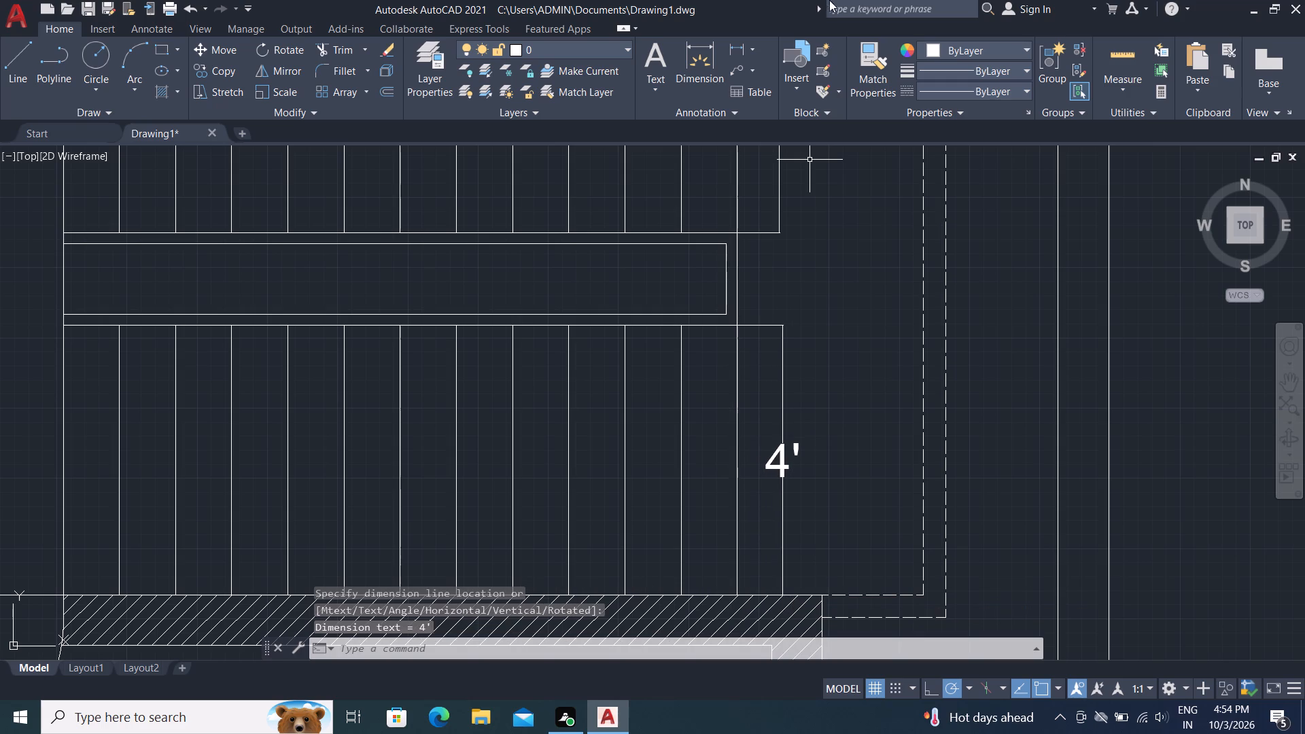
Add a vertical linear dimension for the full staircase width between the two bedroom walls, along their outer corners.
scroll(867, 156, down, 2)
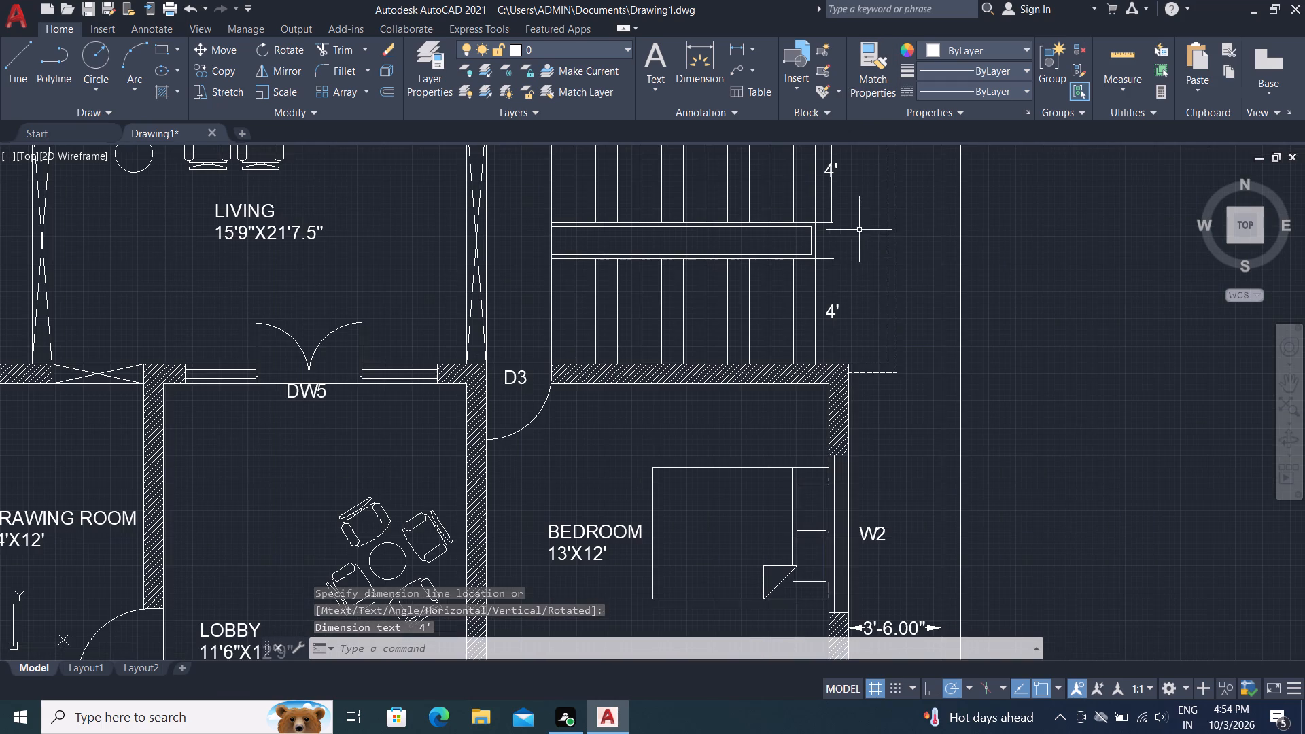
middle_drag(859, 230, 846, 299)
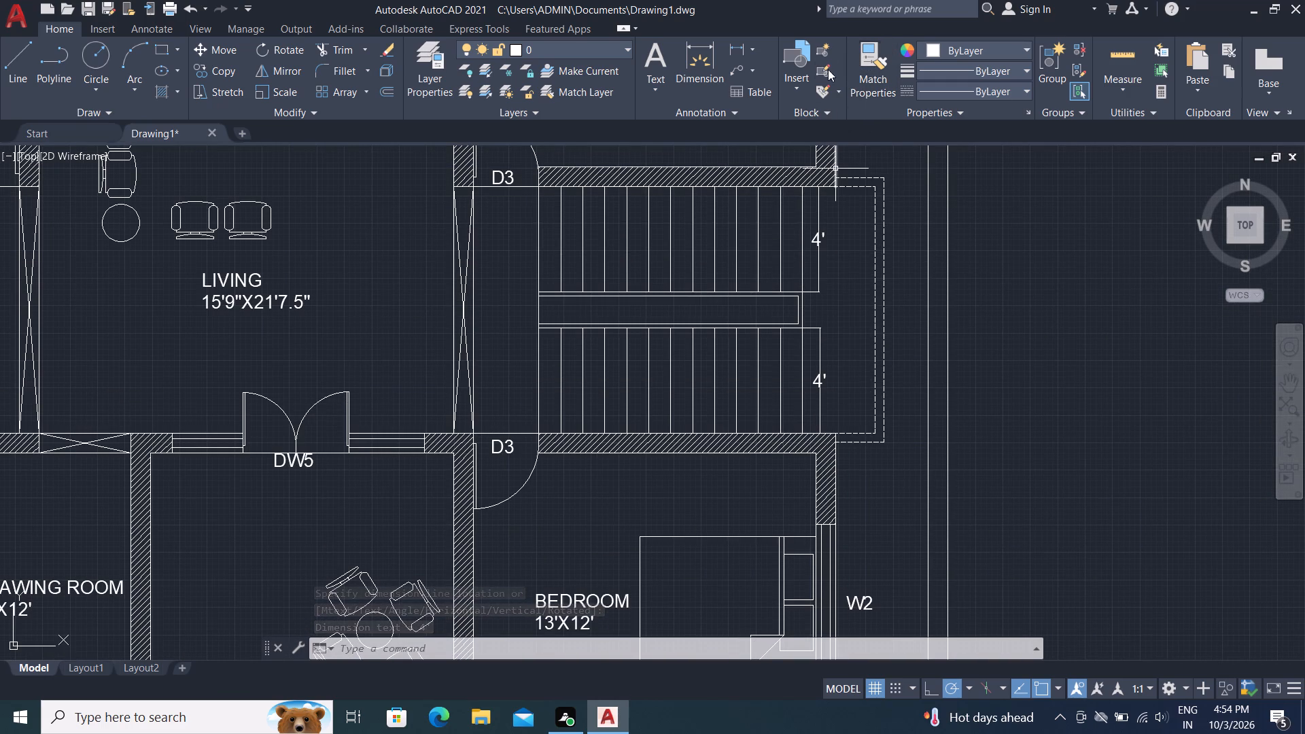
click(735, 44)
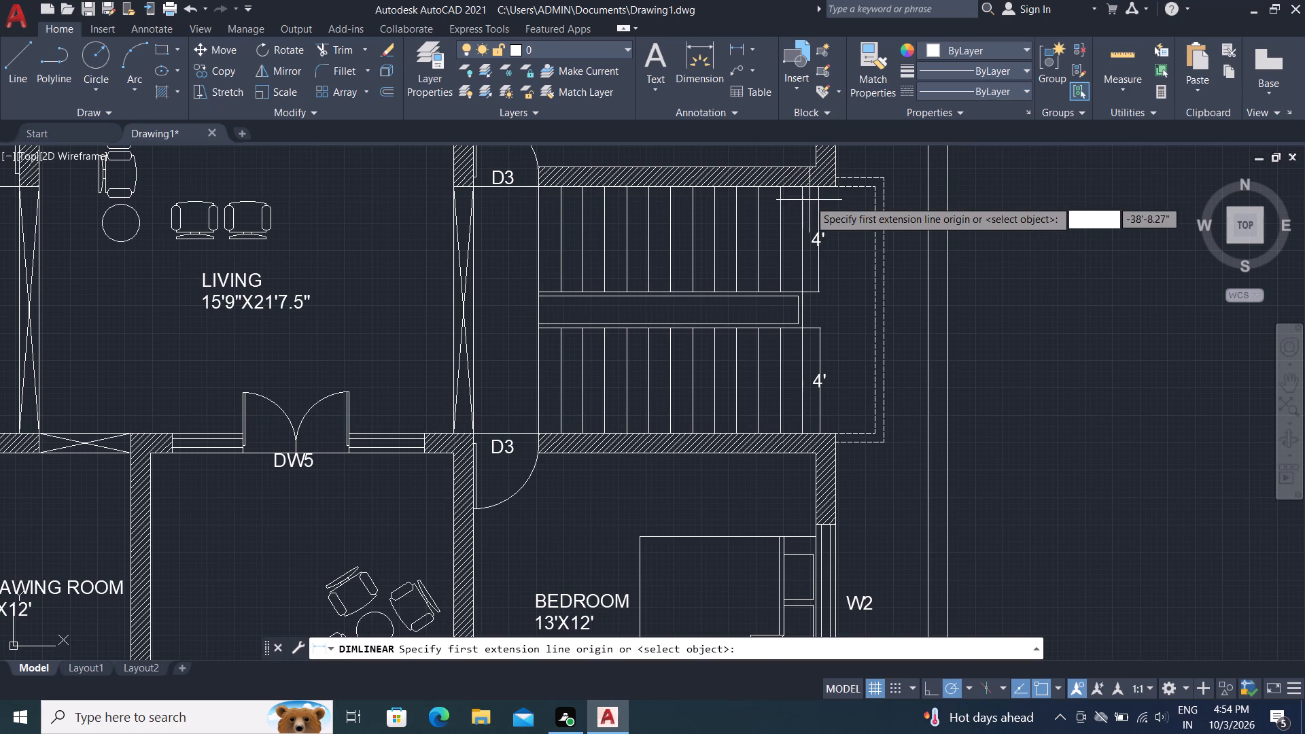
click(833, 190)
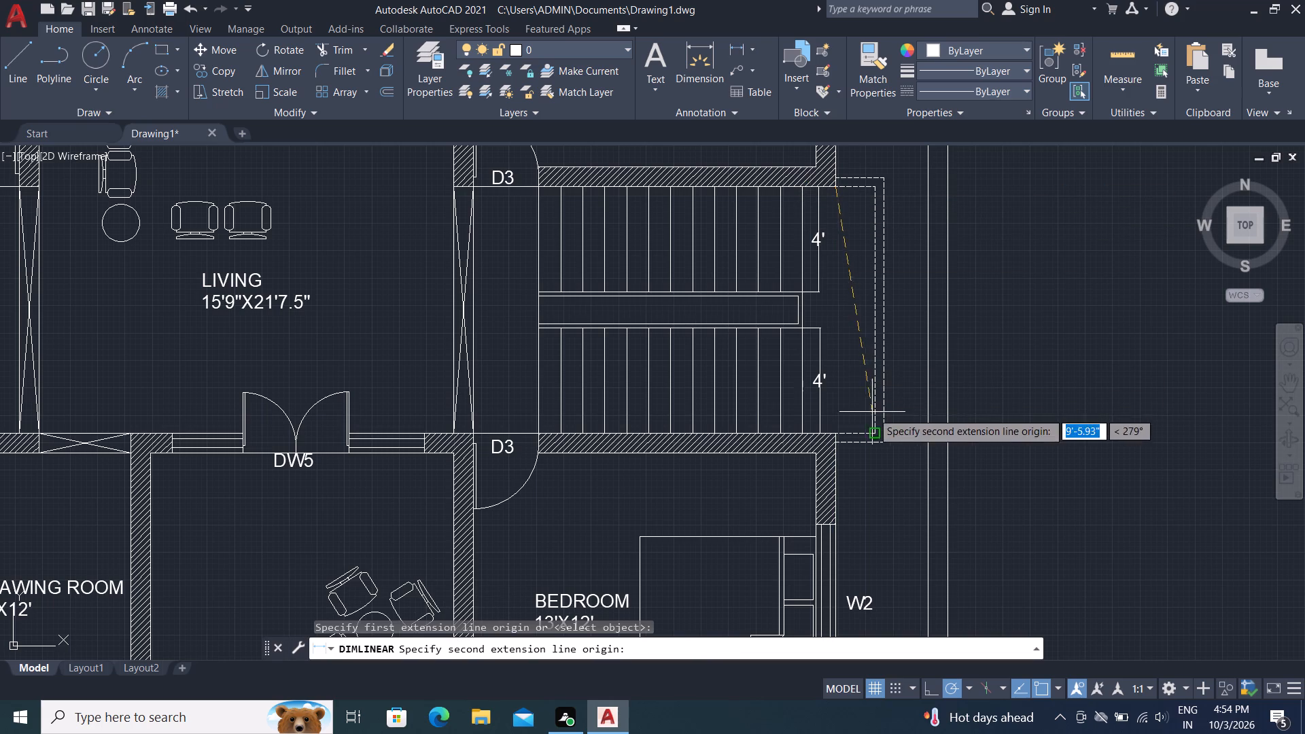
click(839, 433)
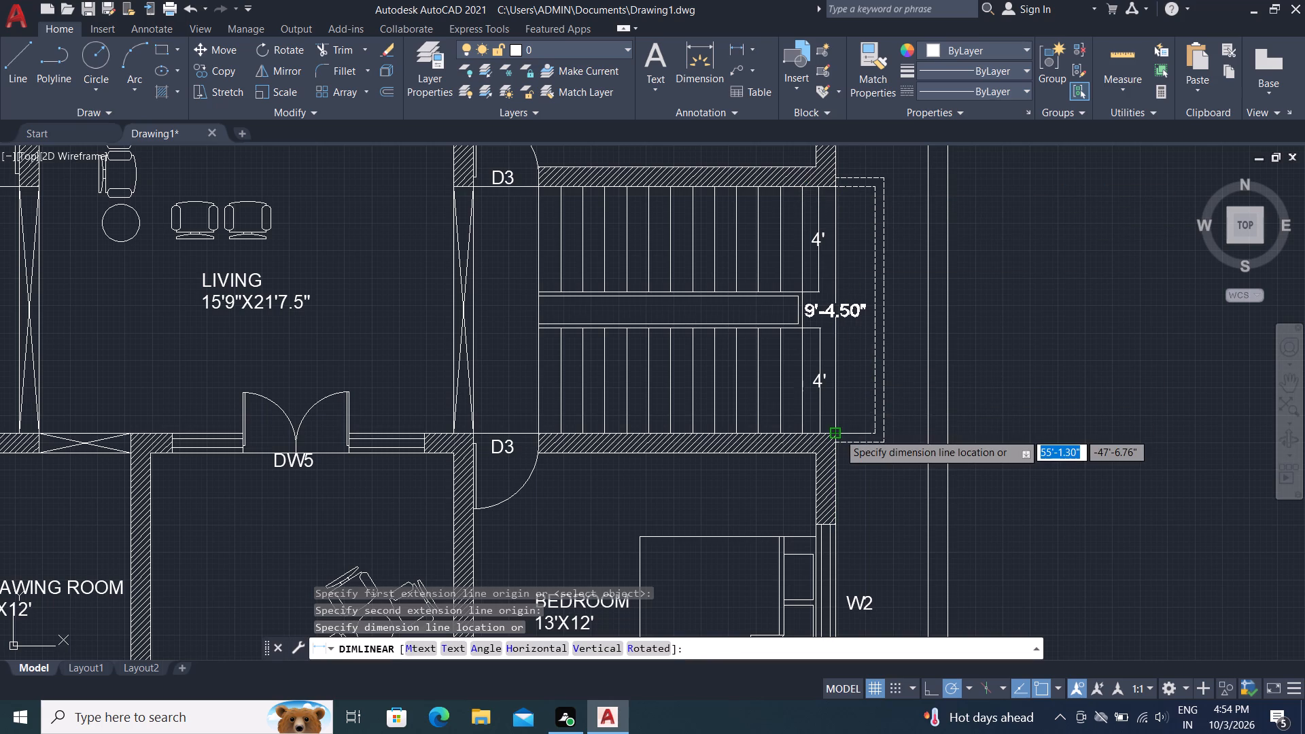
click(839, 433)
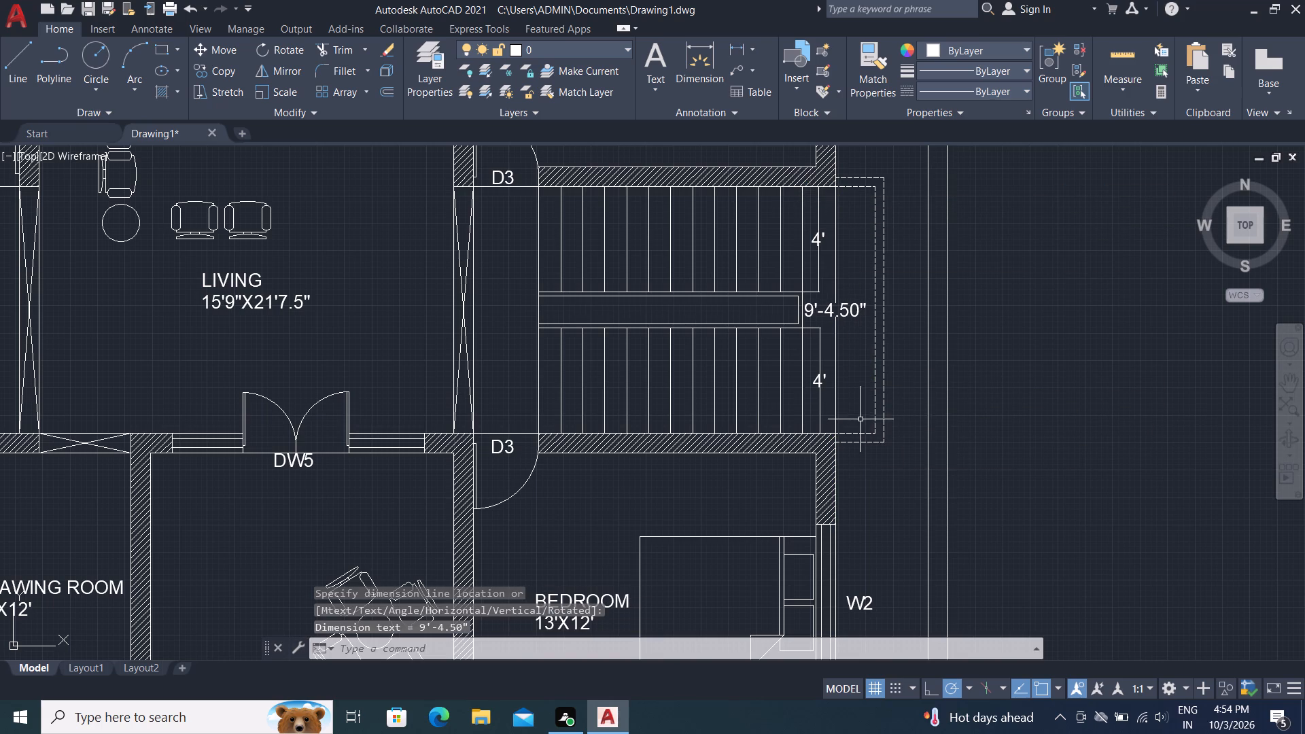
key(Escape)
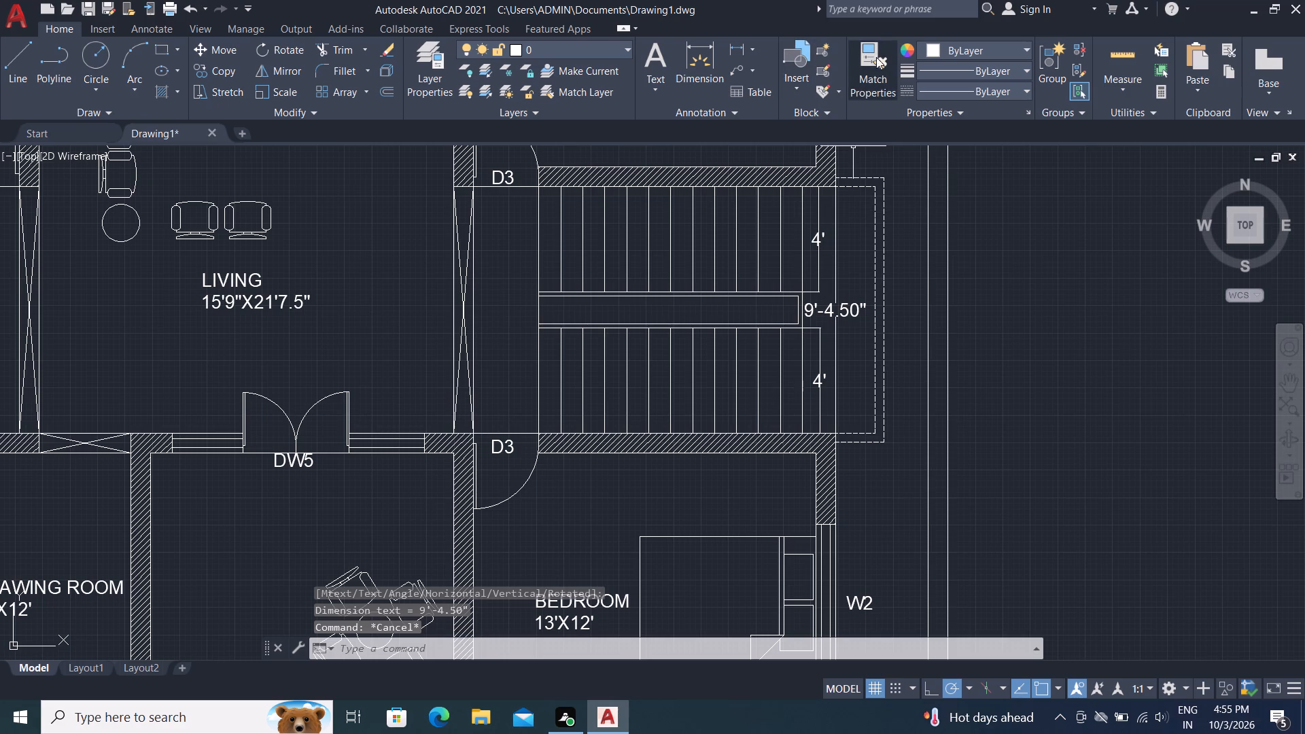
Match the properties of the 3'-6.00" side-clearance dimension by the 13'X12' bedroom onto the three staircase width dimensions.
click(880, 58)
scroll(788, 299, down, 1)
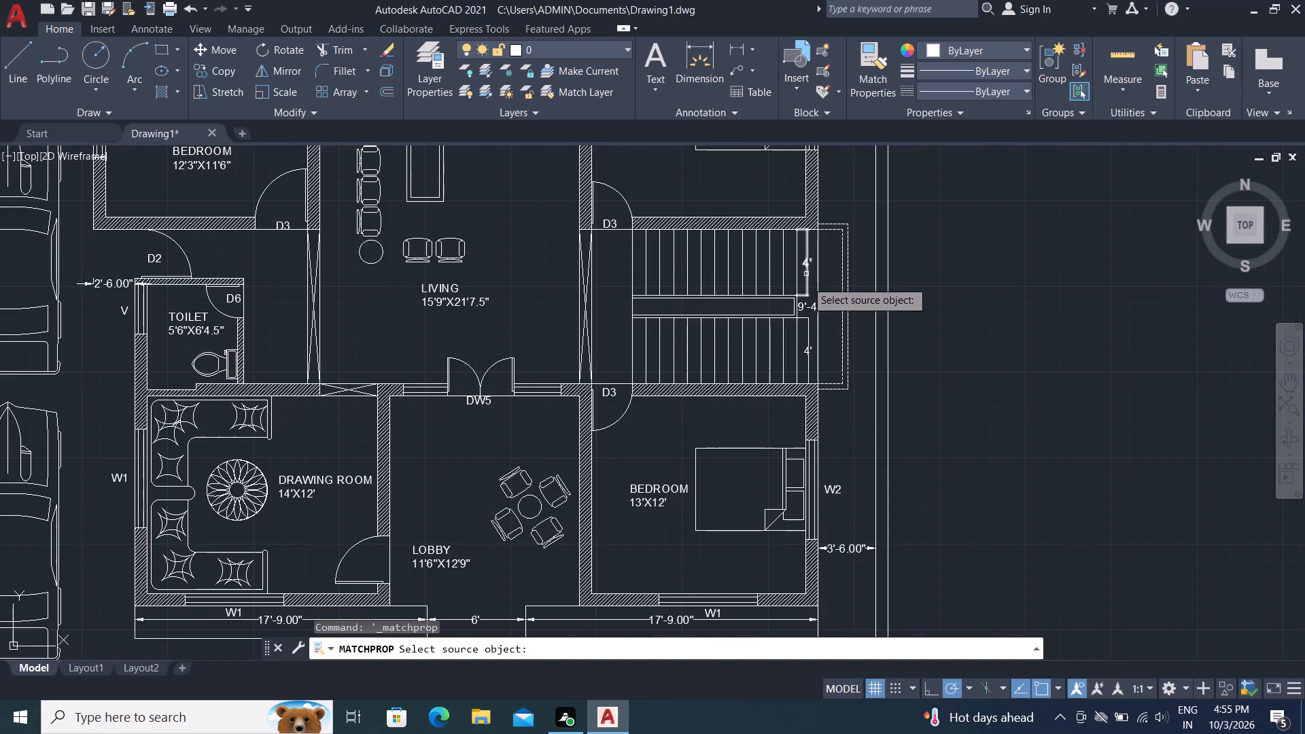
click(859, 545)
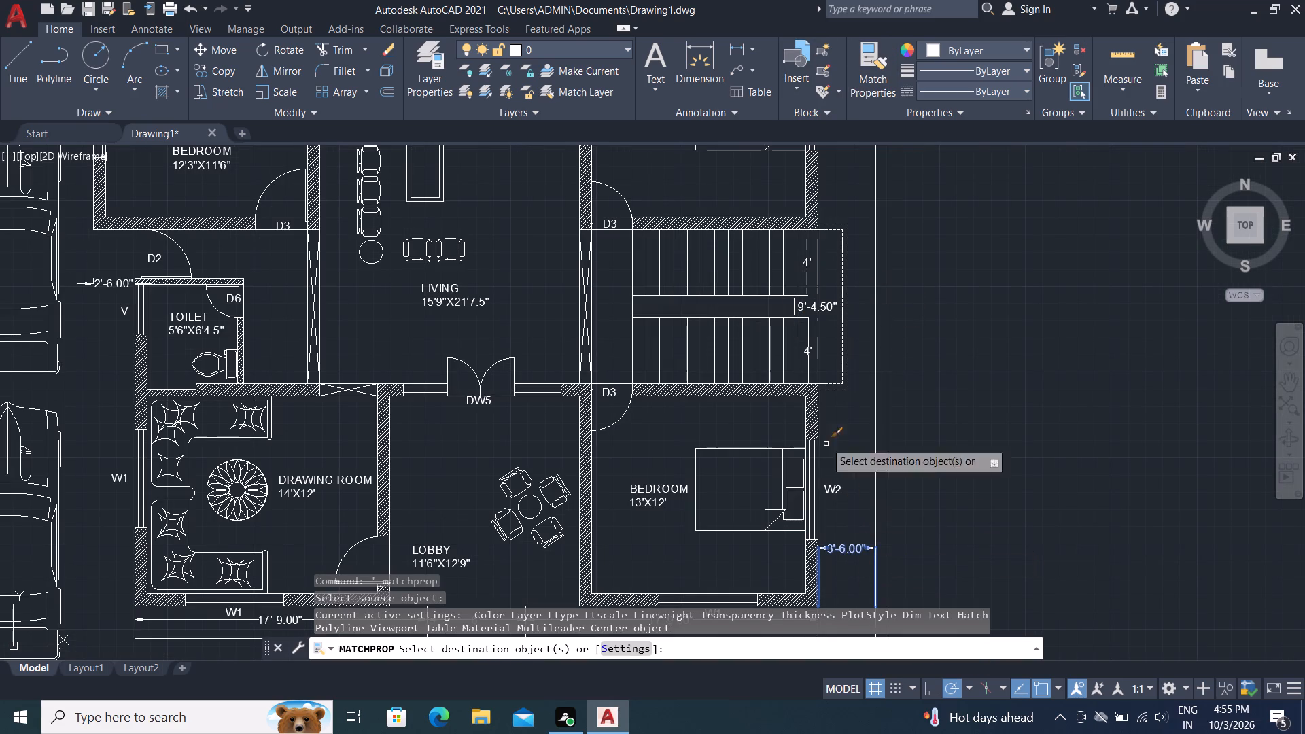
click(816, 308)
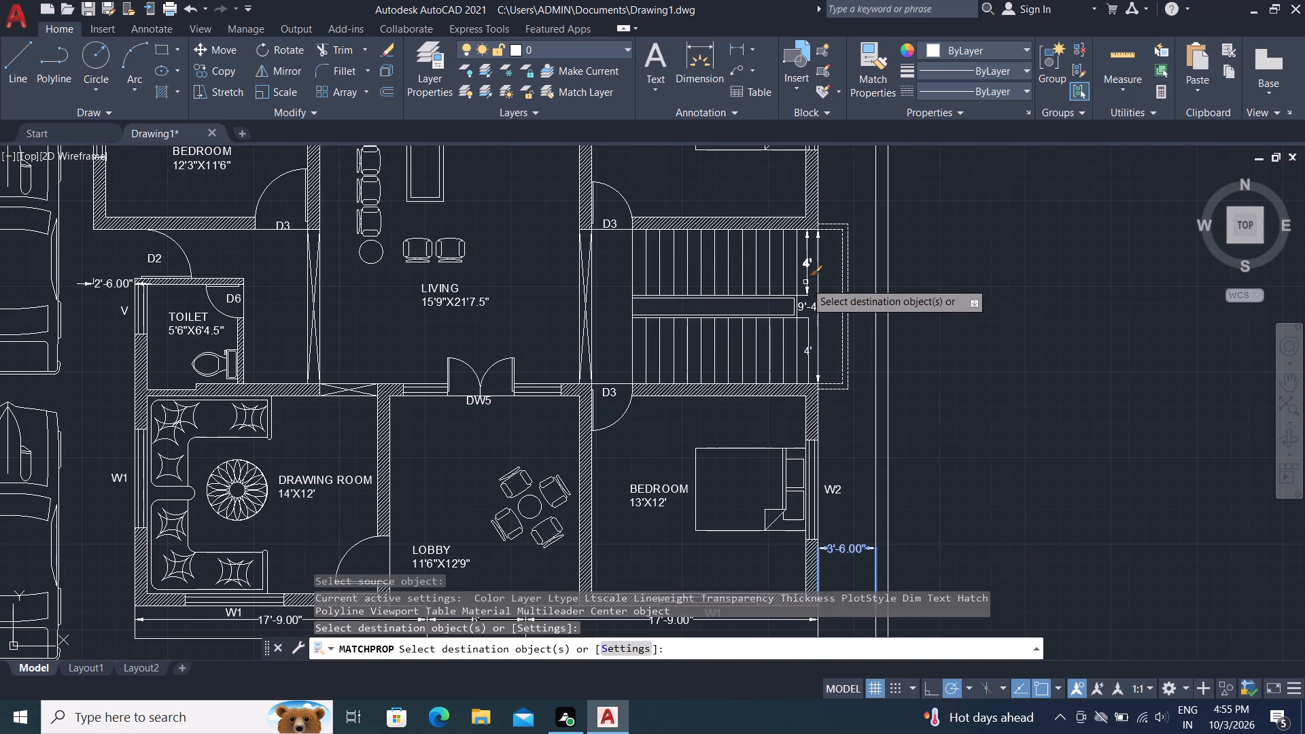
click(805, 282)
click(809, 359)
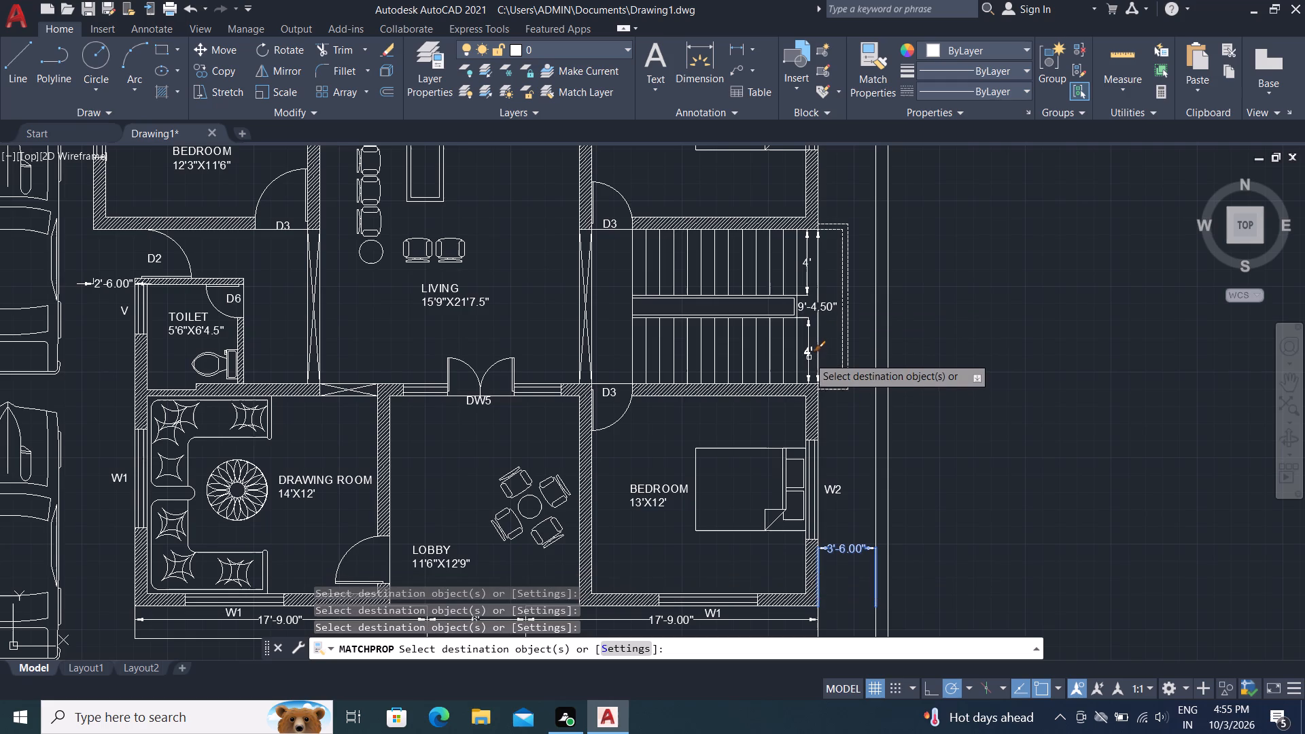
key(Escape)
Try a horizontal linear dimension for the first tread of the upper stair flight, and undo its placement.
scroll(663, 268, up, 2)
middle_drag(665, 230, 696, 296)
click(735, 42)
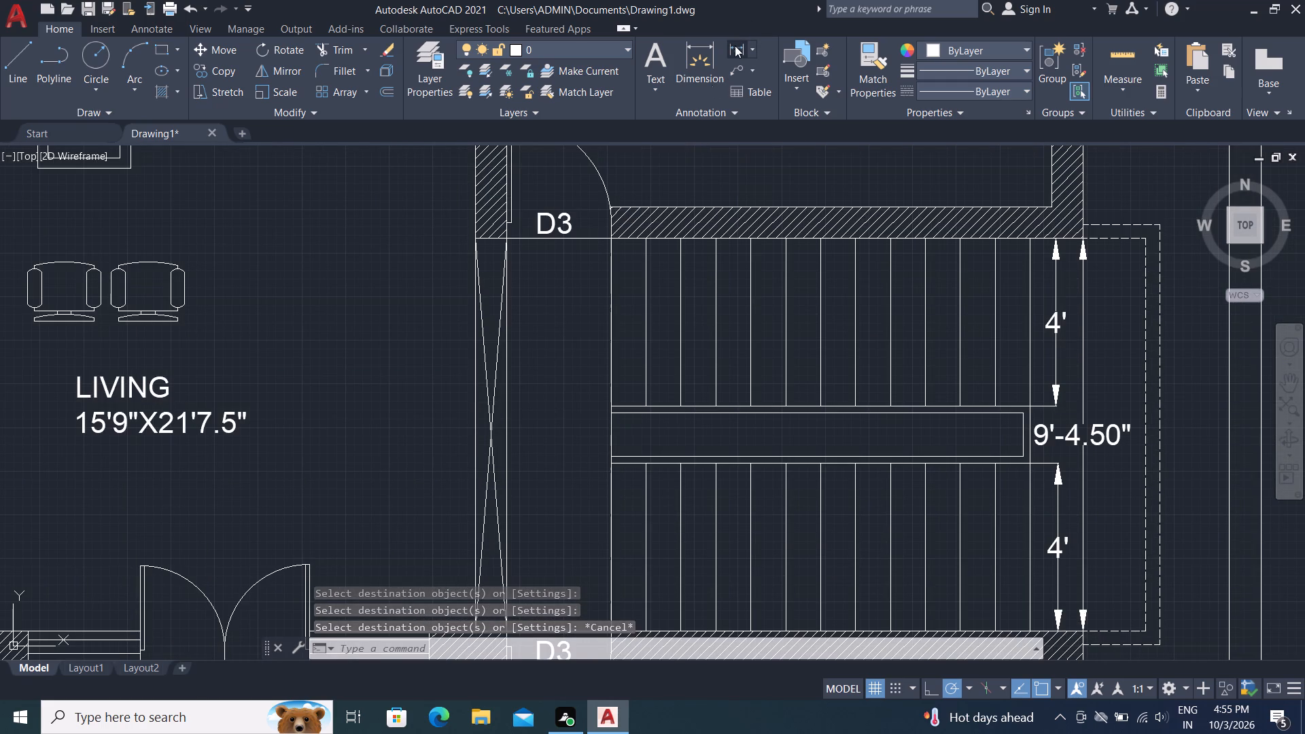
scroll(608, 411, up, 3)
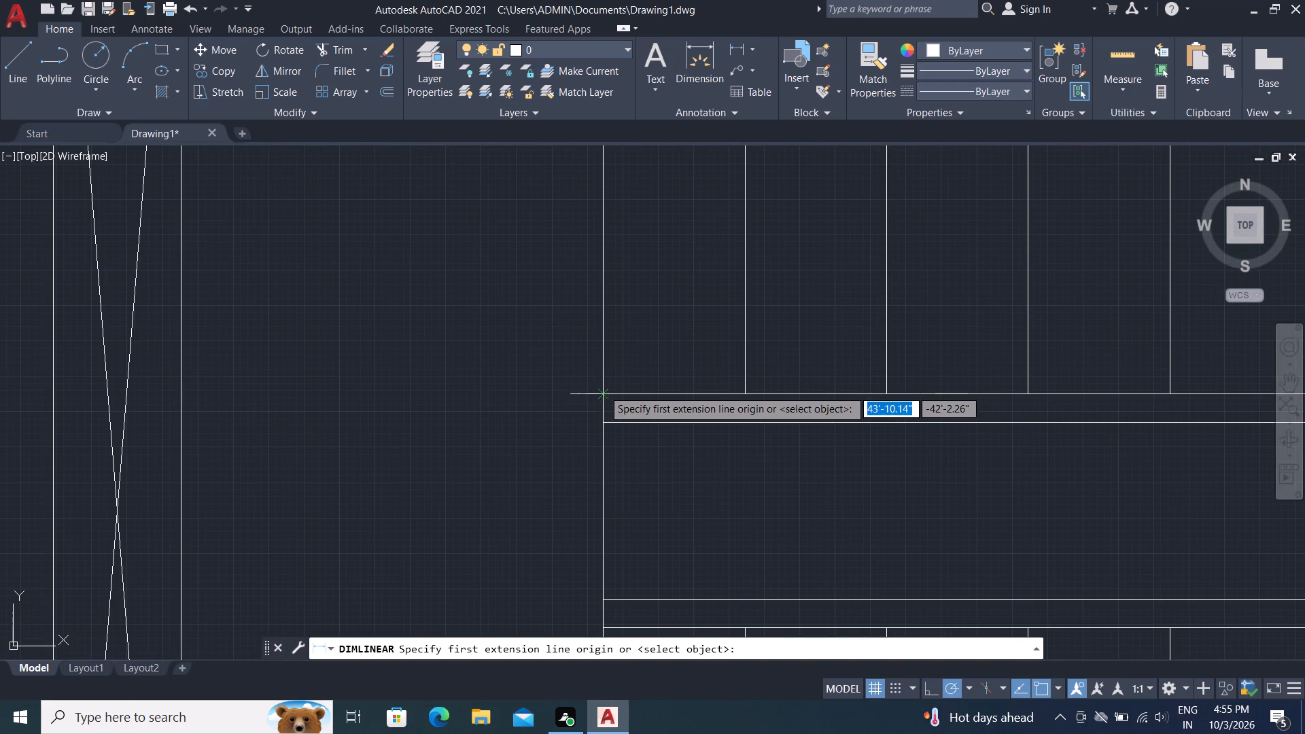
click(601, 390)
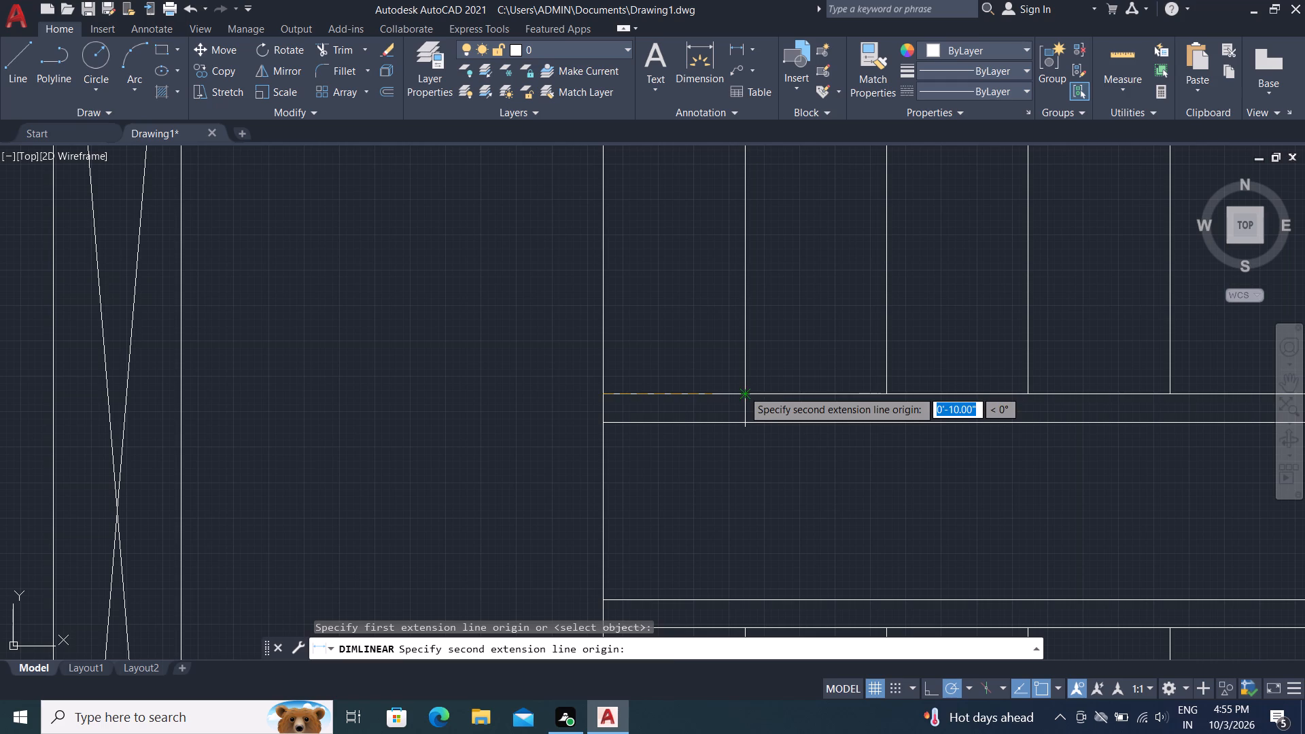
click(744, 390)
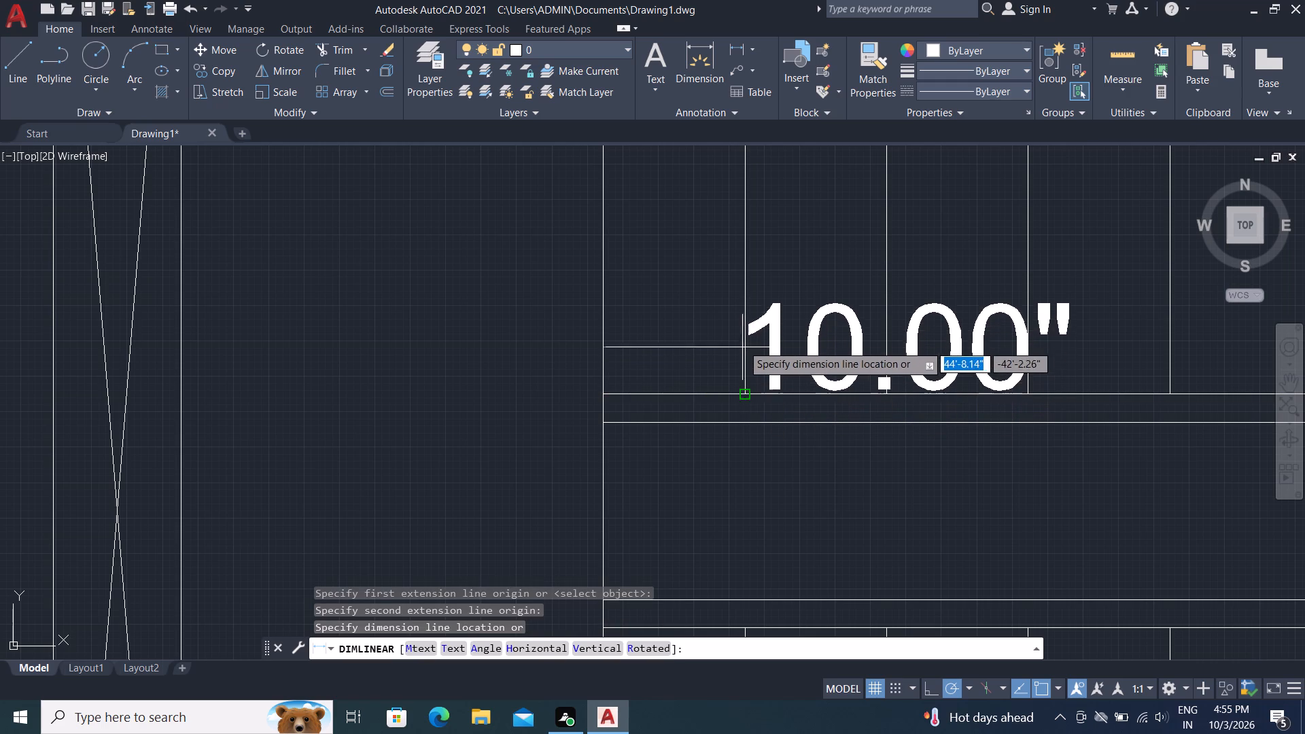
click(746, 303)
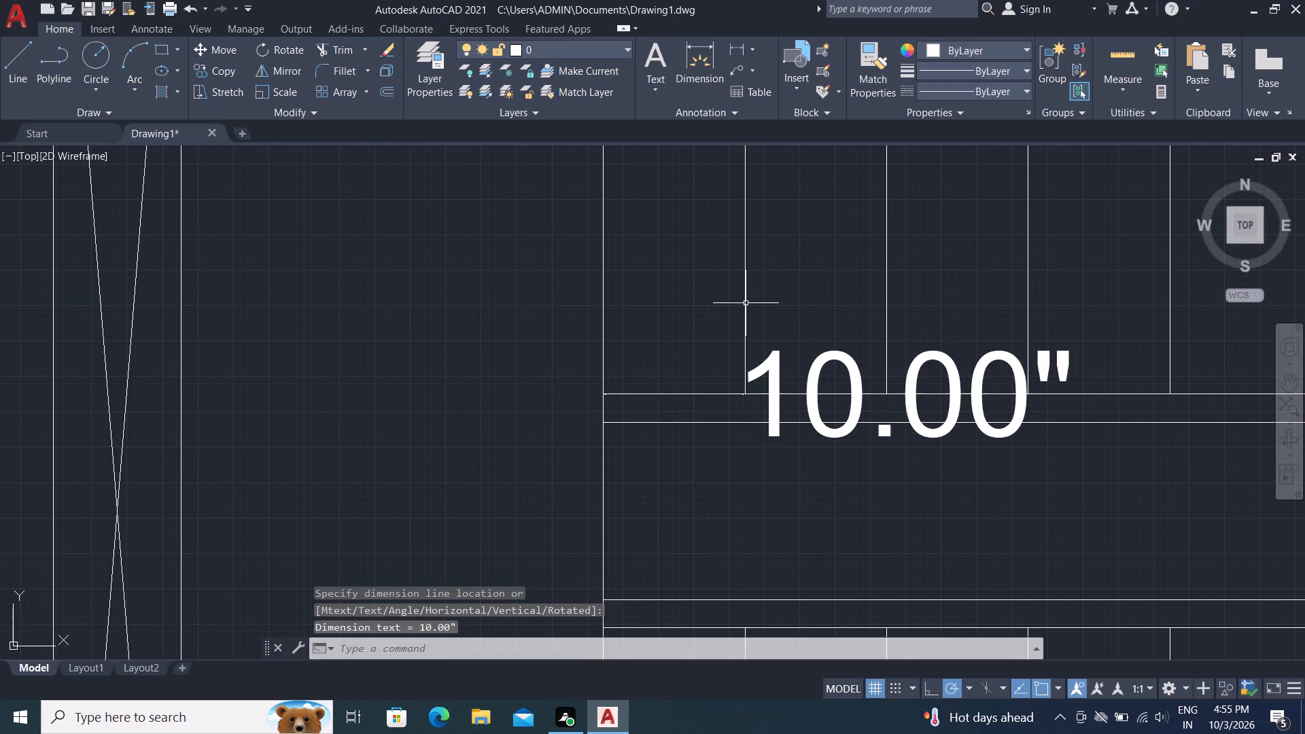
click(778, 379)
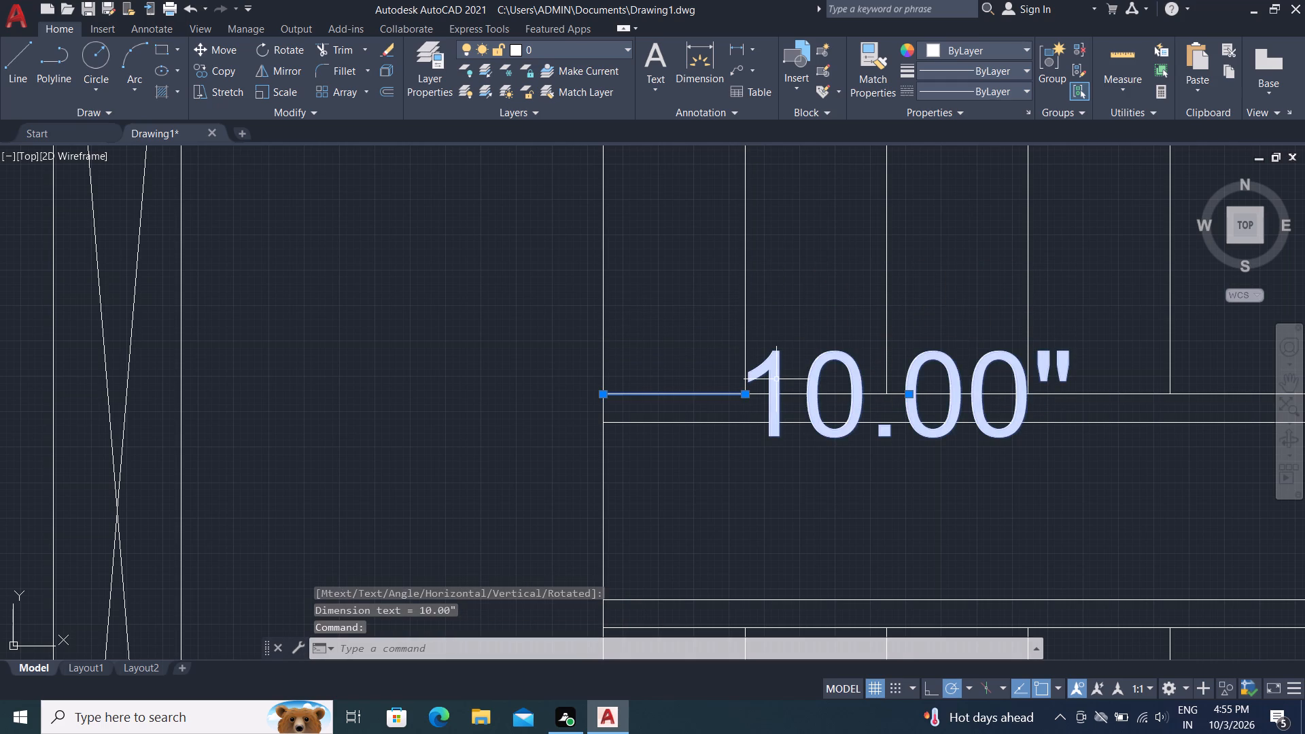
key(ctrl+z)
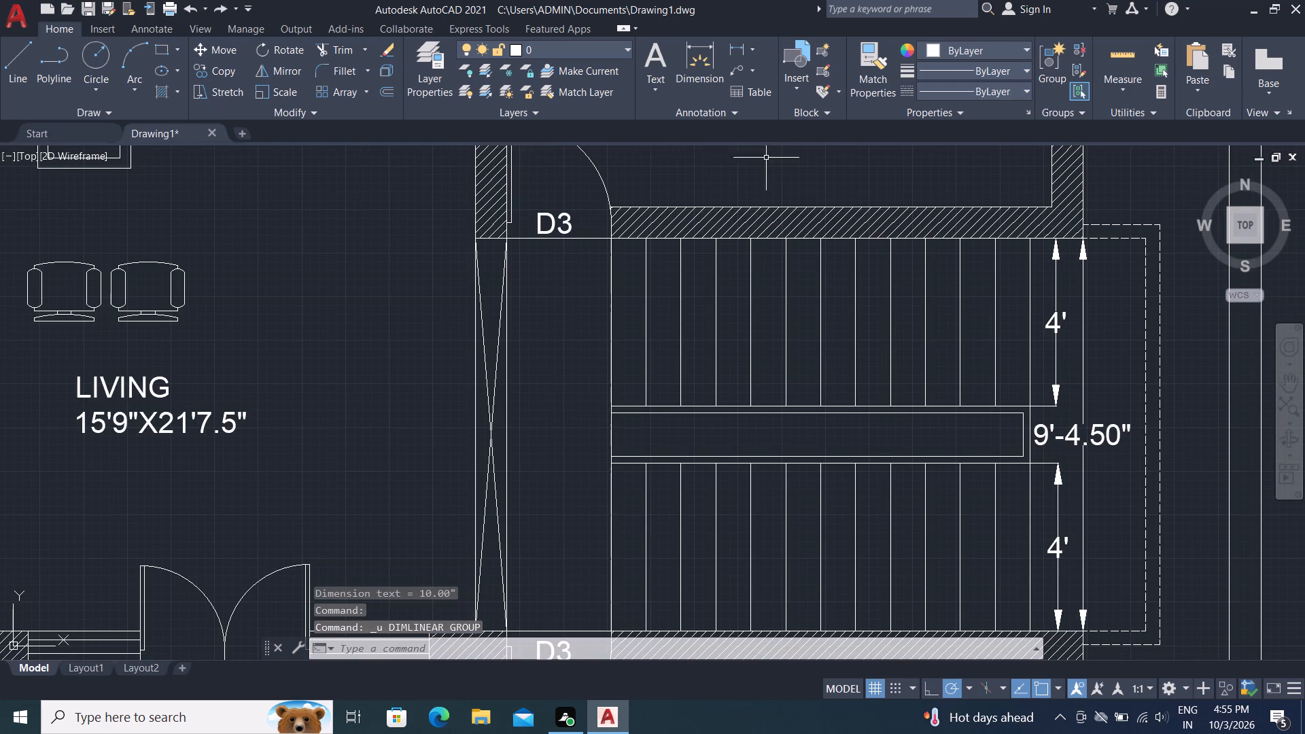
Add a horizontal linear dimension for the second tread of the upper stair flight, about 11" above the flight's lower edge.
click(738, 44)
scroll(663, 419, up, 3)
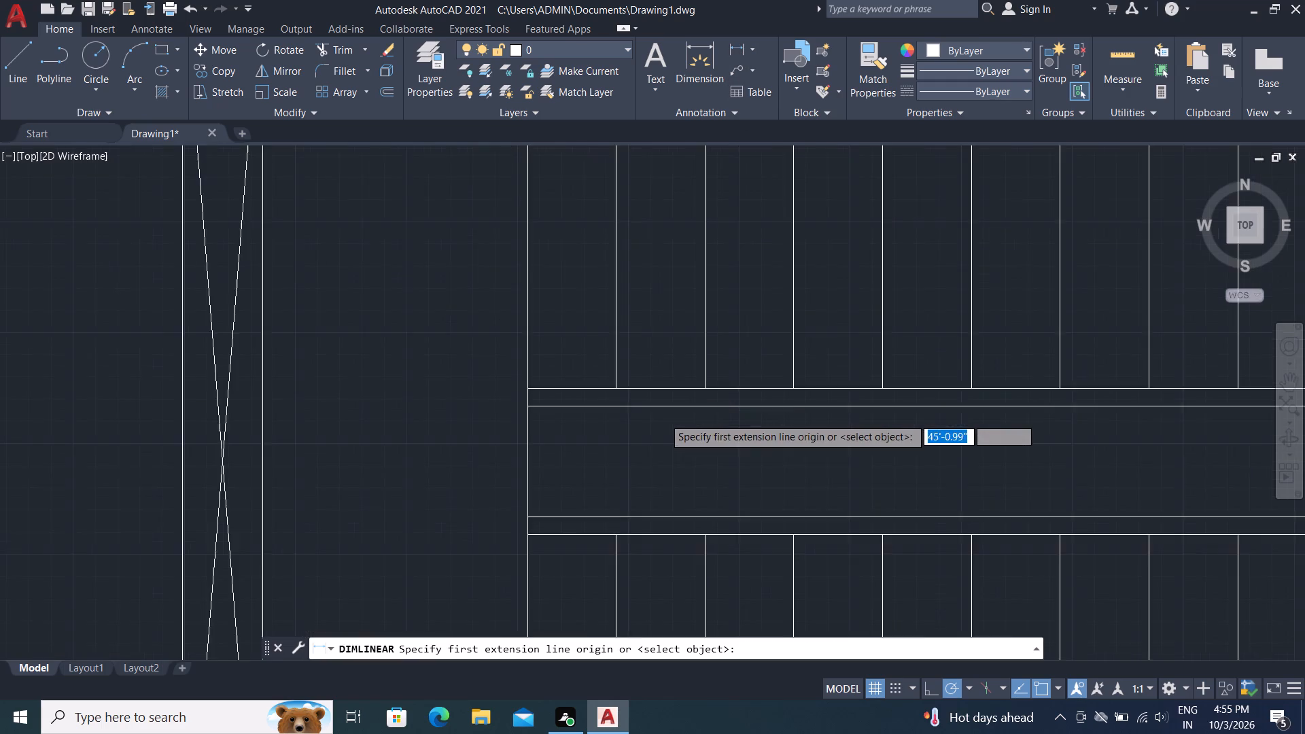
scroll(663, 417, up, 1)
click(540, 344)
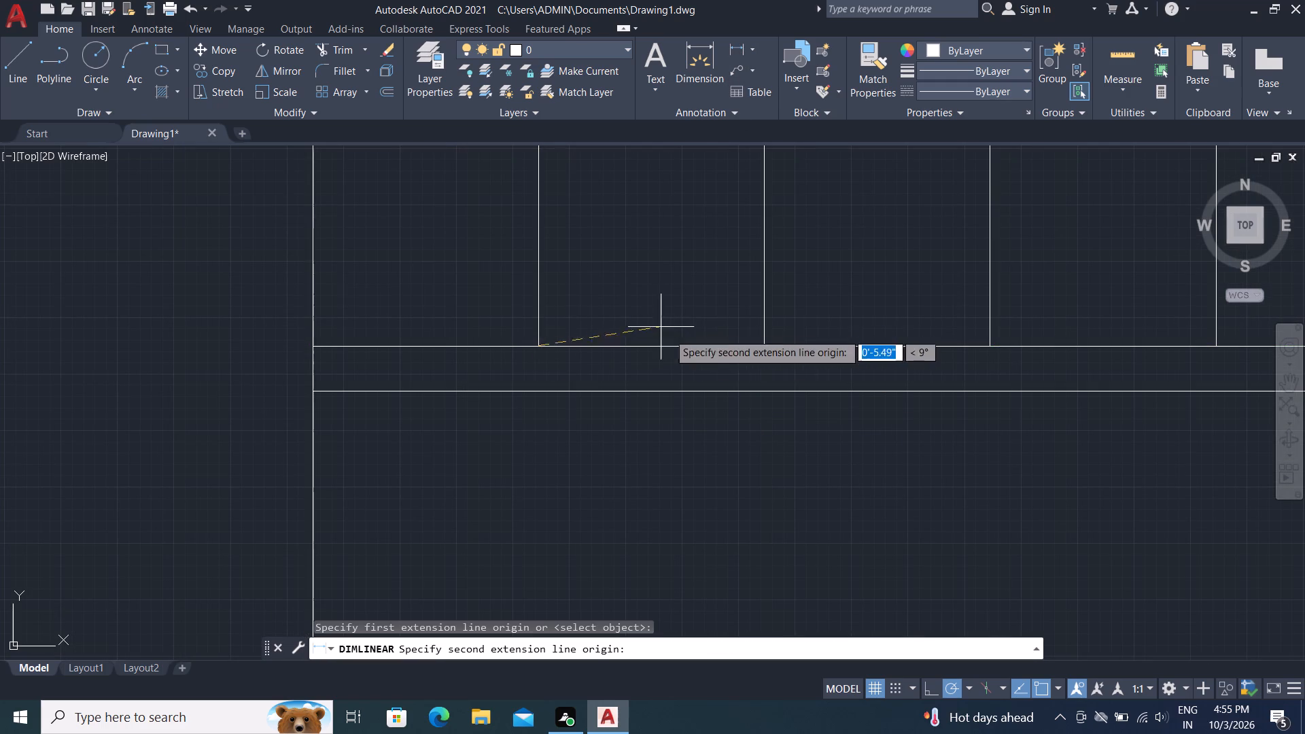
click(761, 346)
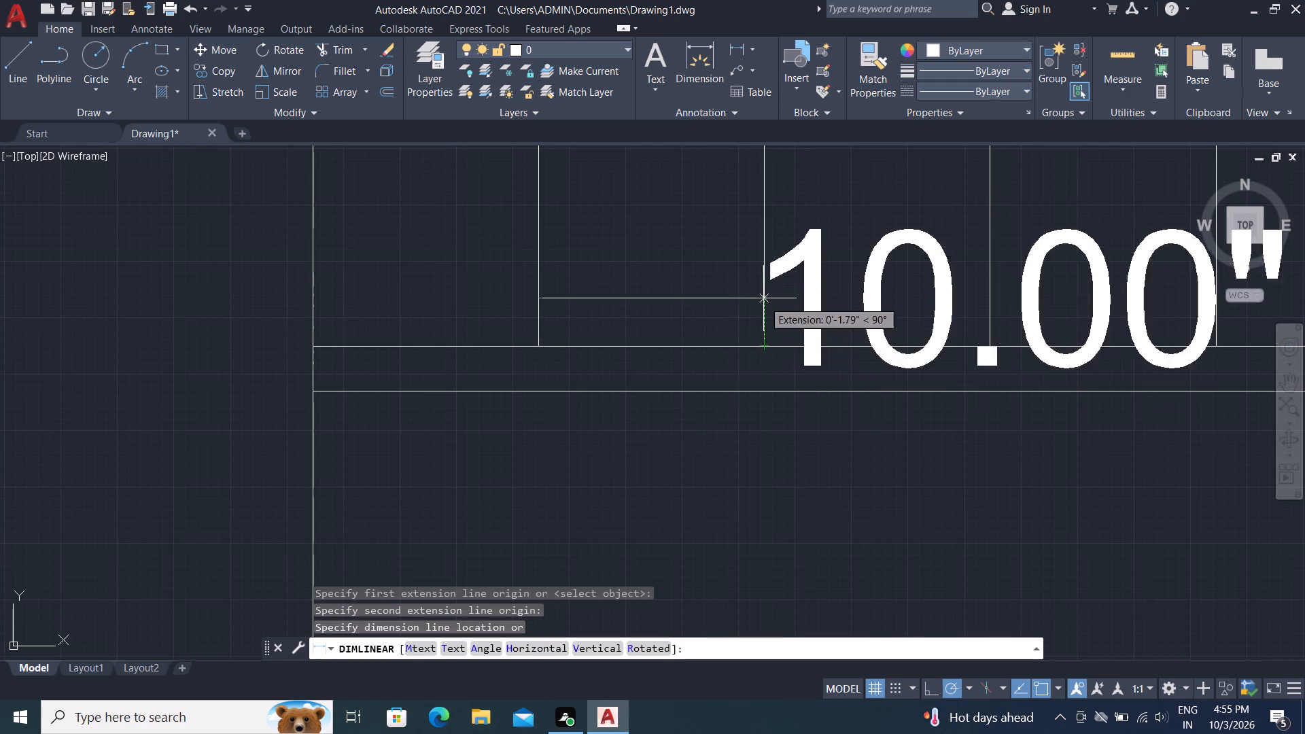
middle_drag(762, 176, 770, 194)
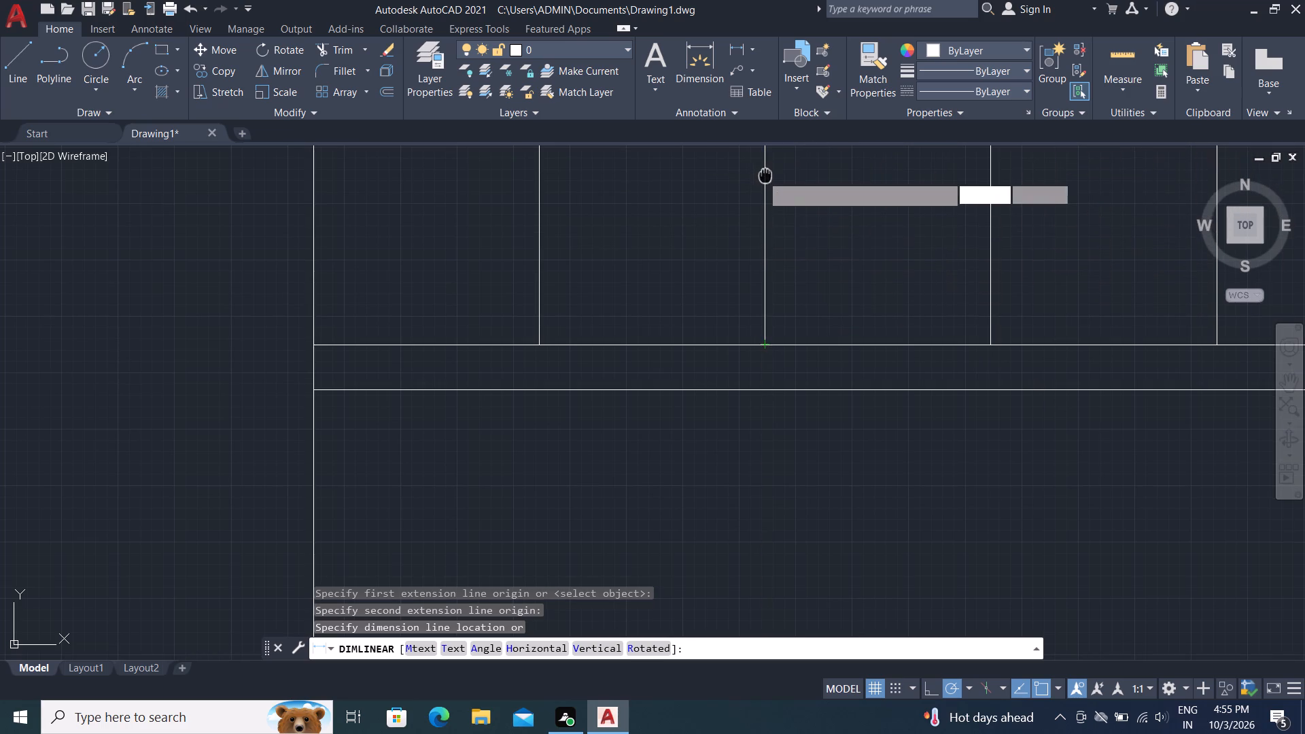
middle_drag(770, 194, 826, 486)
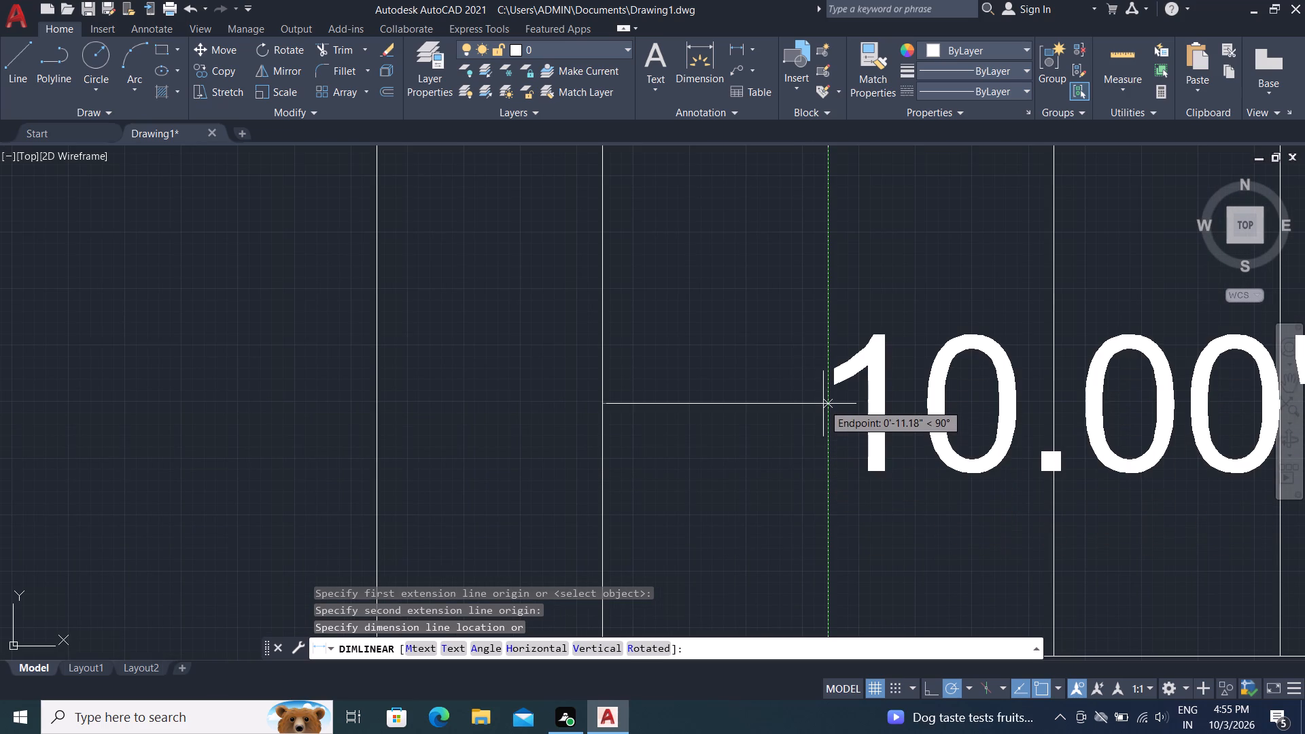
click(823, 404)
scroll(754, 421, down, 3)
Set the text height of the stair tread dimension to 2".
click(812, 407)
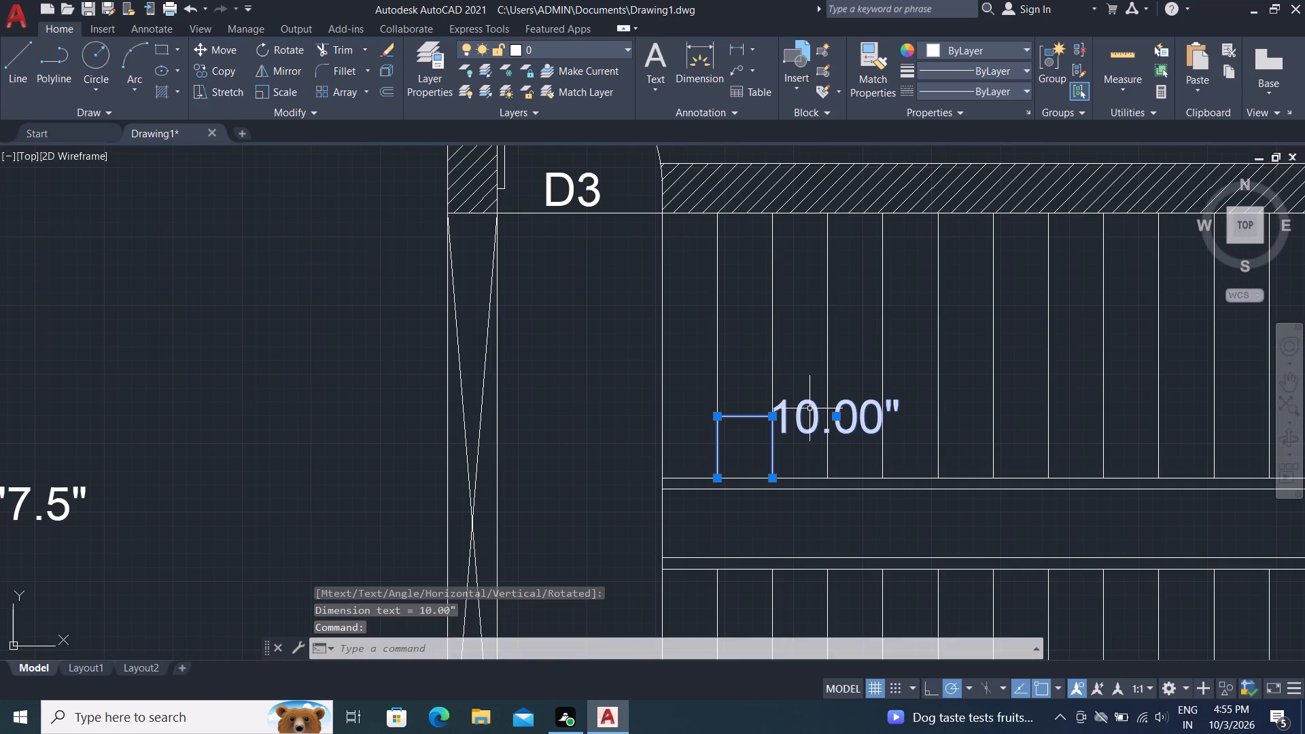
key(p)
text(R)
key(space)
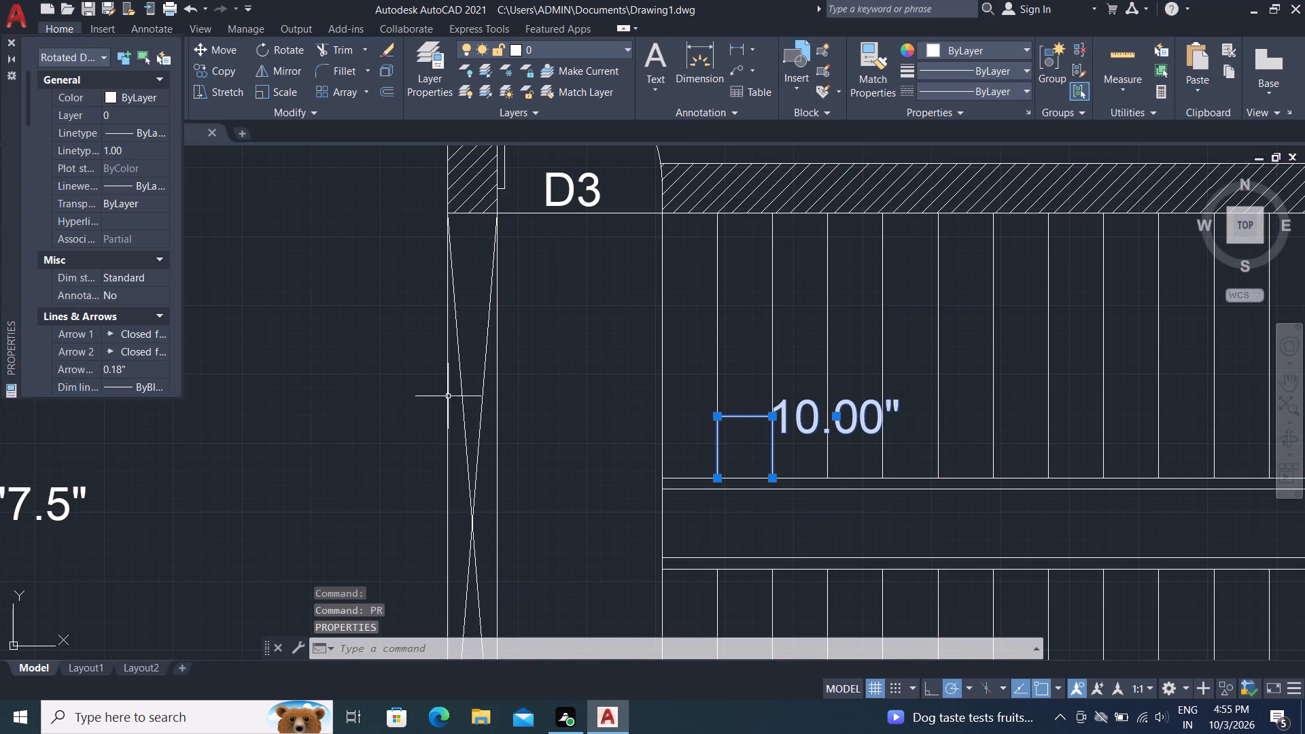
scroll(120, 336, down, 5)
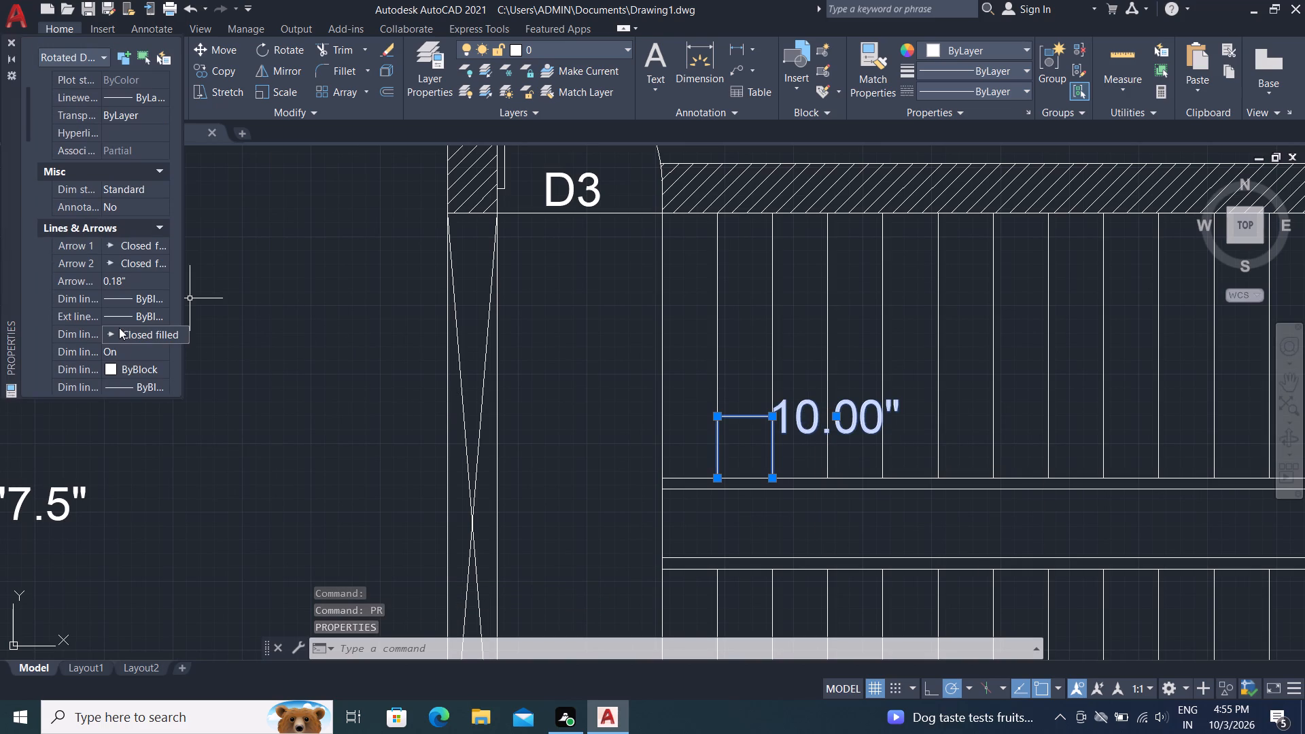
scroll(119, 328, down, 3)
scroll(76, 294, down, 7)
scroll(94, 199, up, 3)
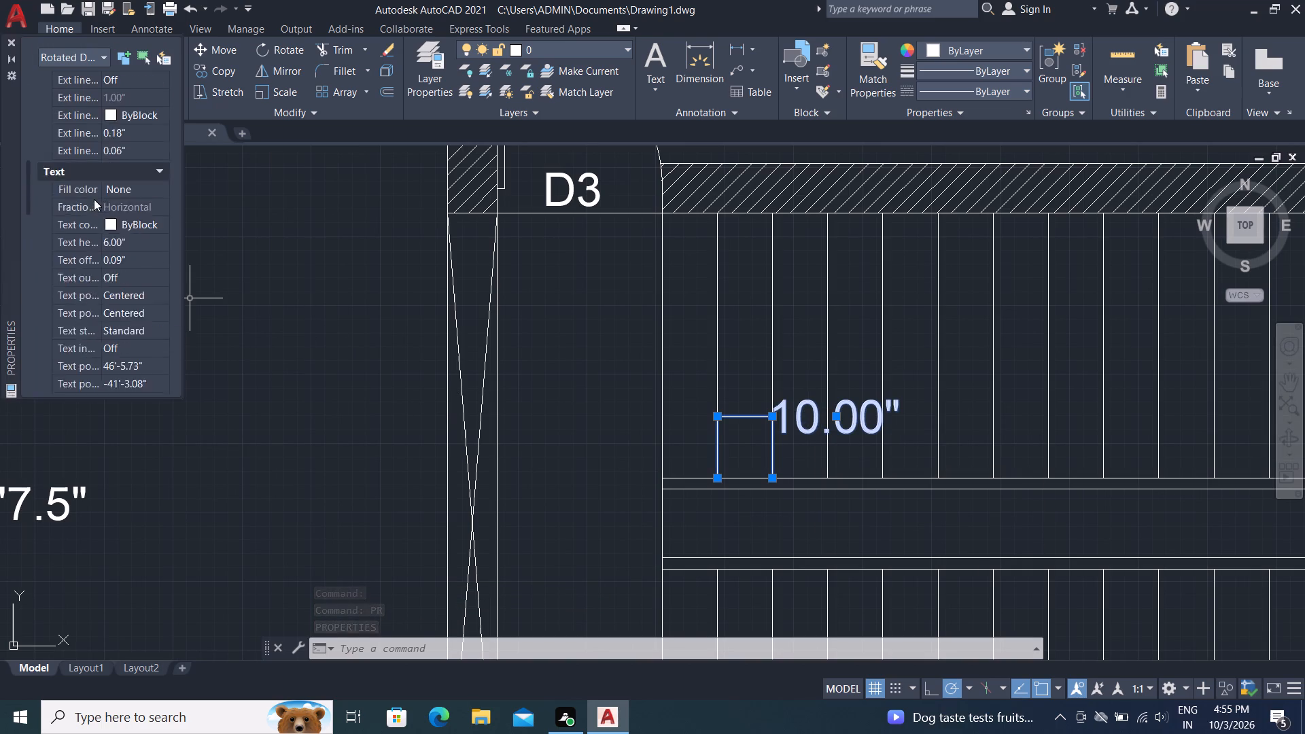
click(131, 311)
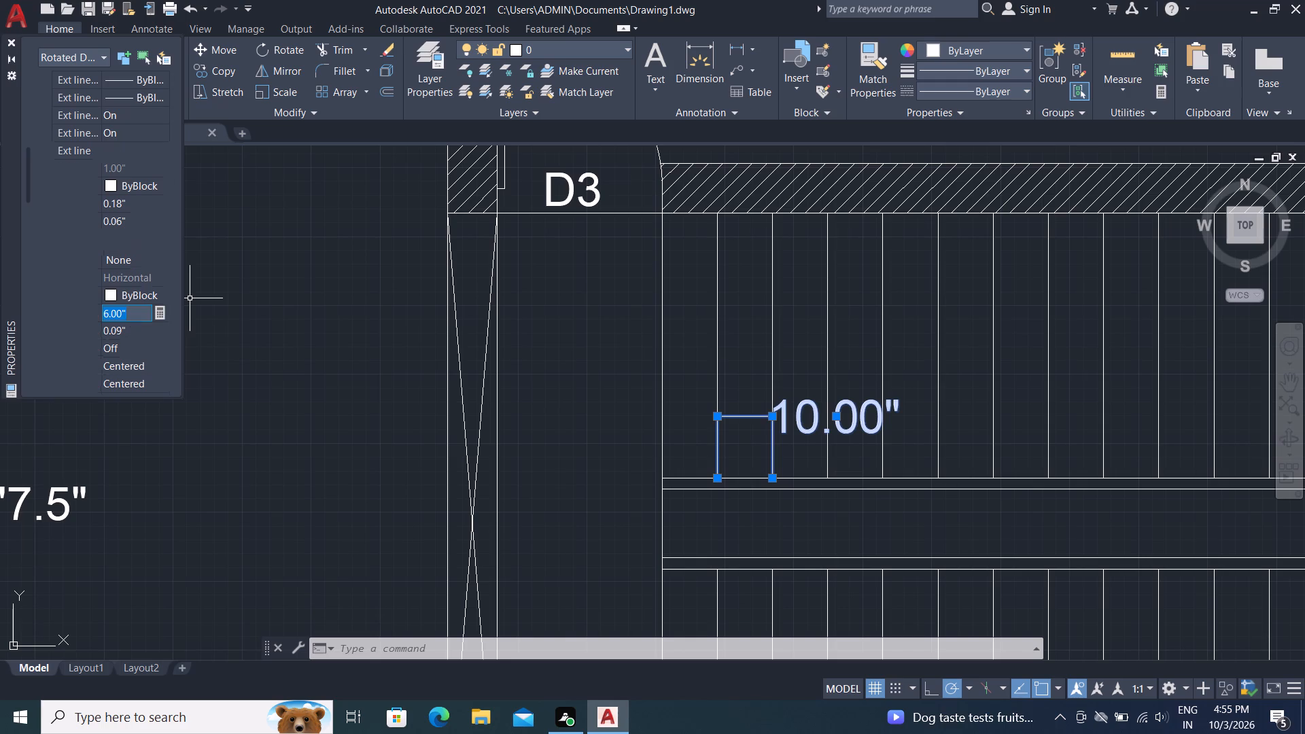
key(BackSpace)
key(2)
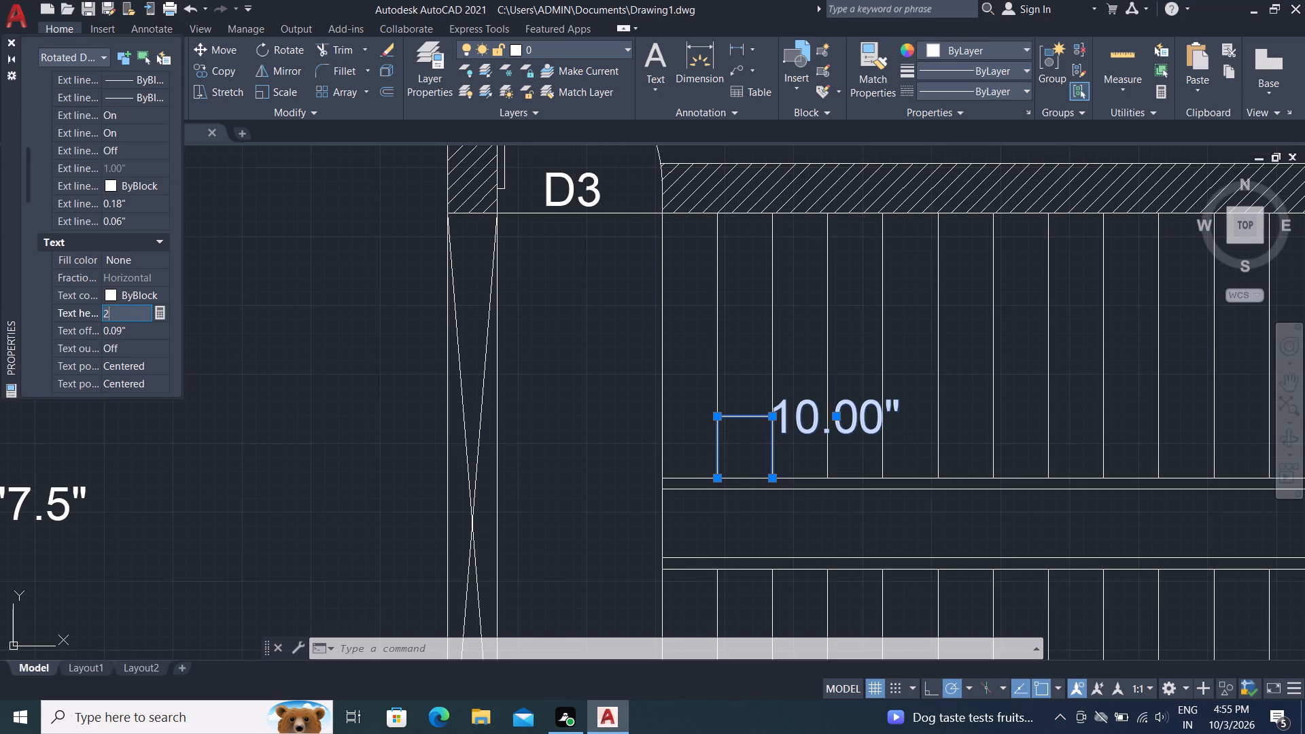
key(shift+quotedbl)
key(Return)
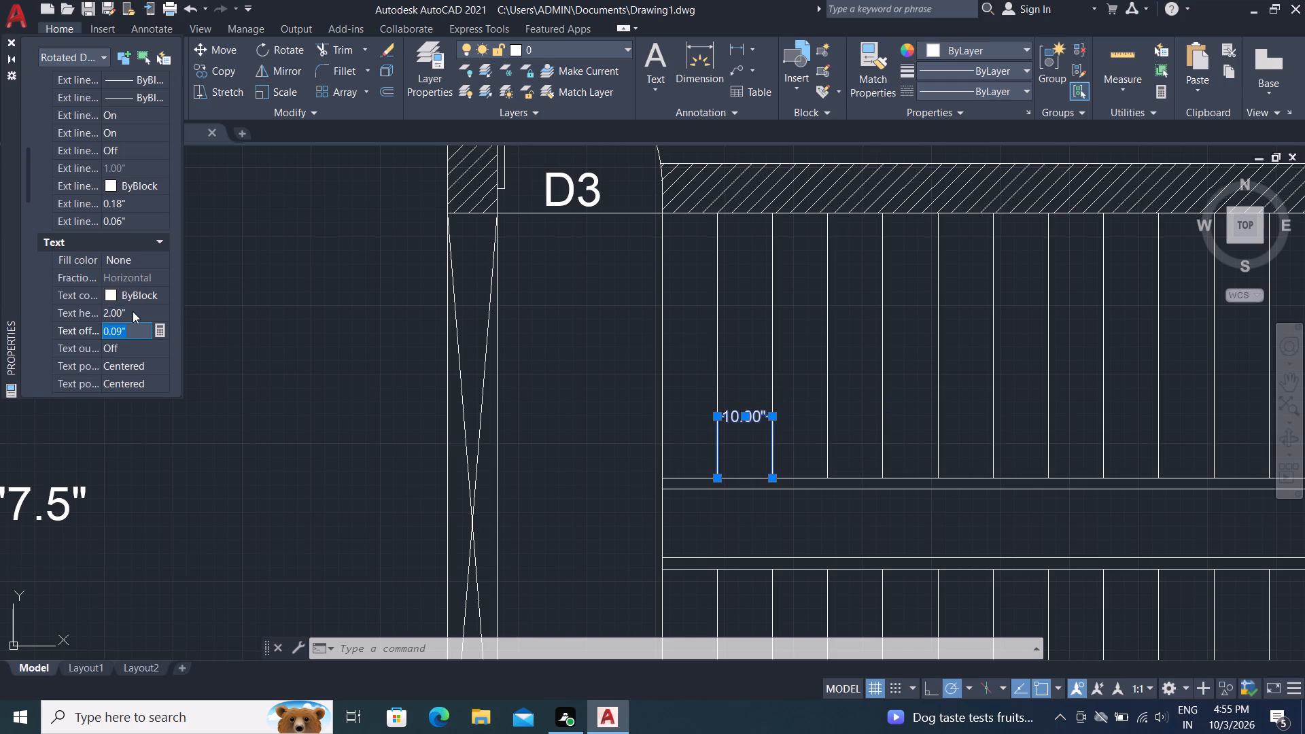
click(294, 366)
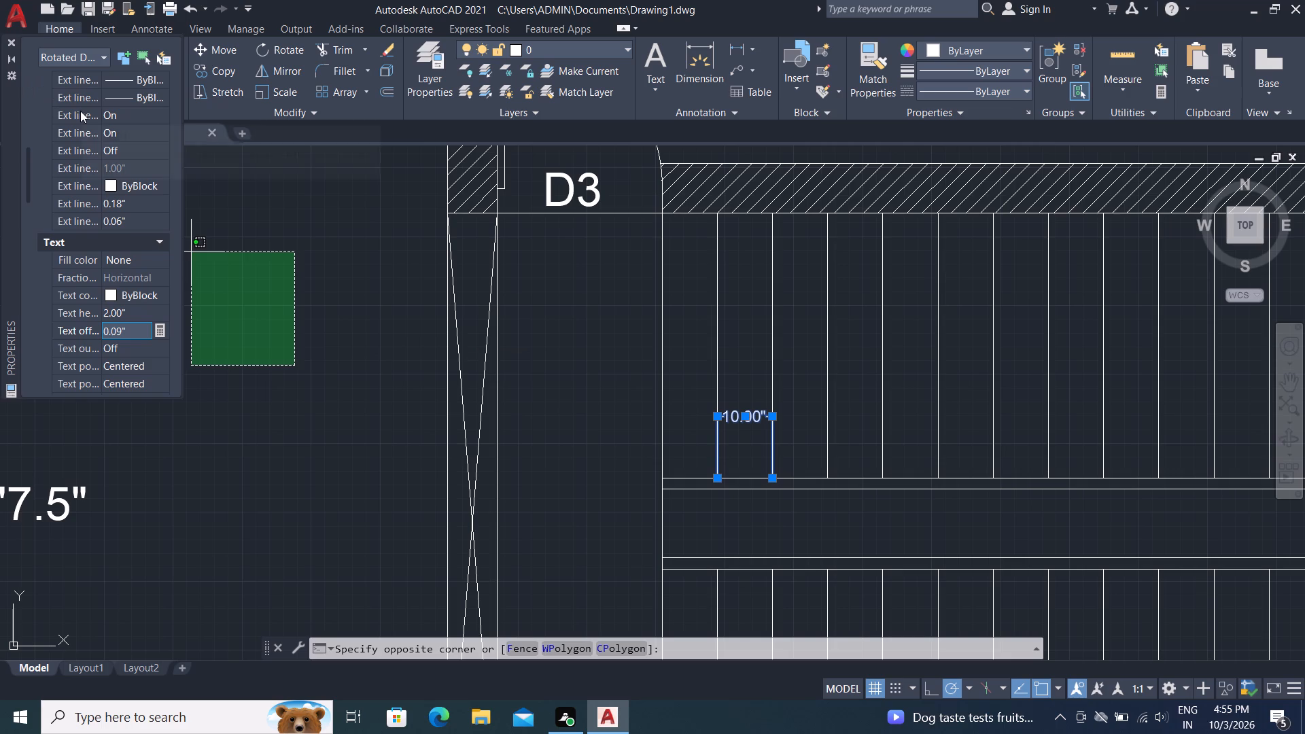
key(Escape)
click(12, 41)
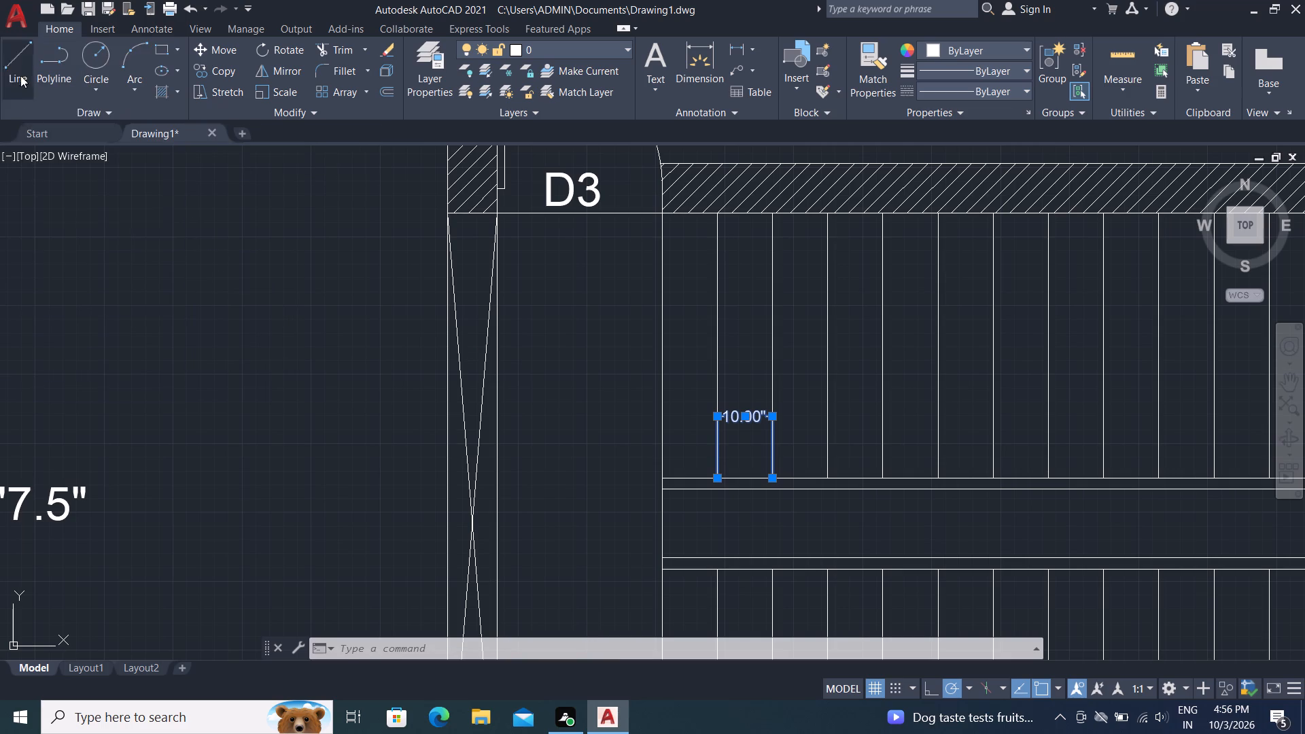
Delete the six spare labels W1, W2, W3, D1, D2 and D3 outside the plot boundary.
scroll(260, 264, down, 7)
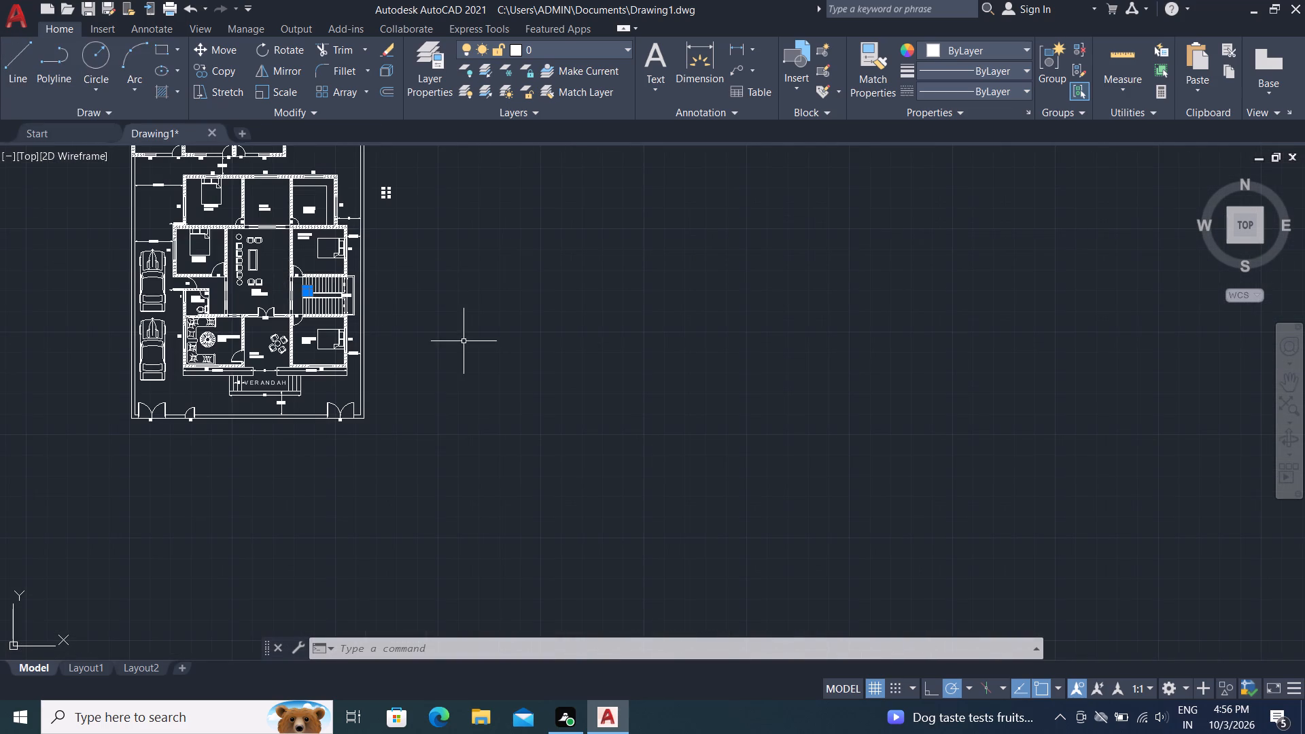
middle_drag(434, 238, 680, 444)
scroll(668, 414, up, 4)
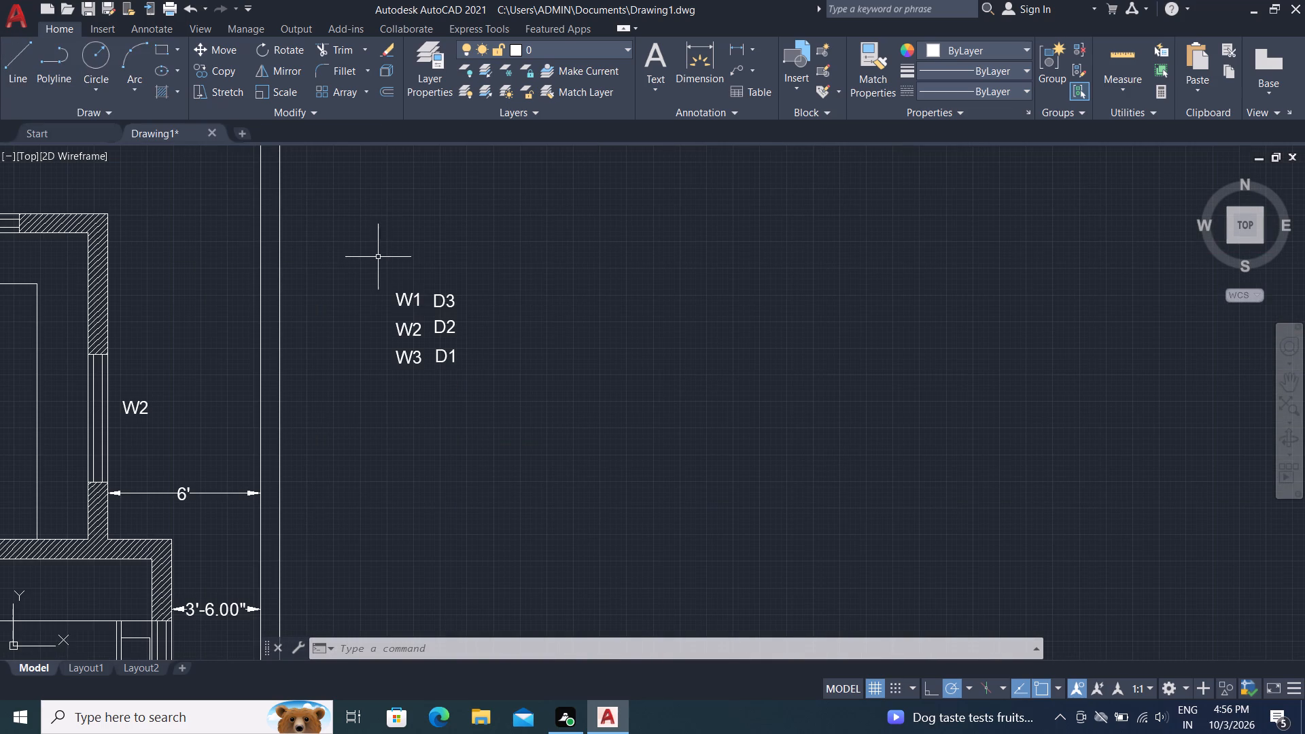
click(382, 257)
click(513, 415)
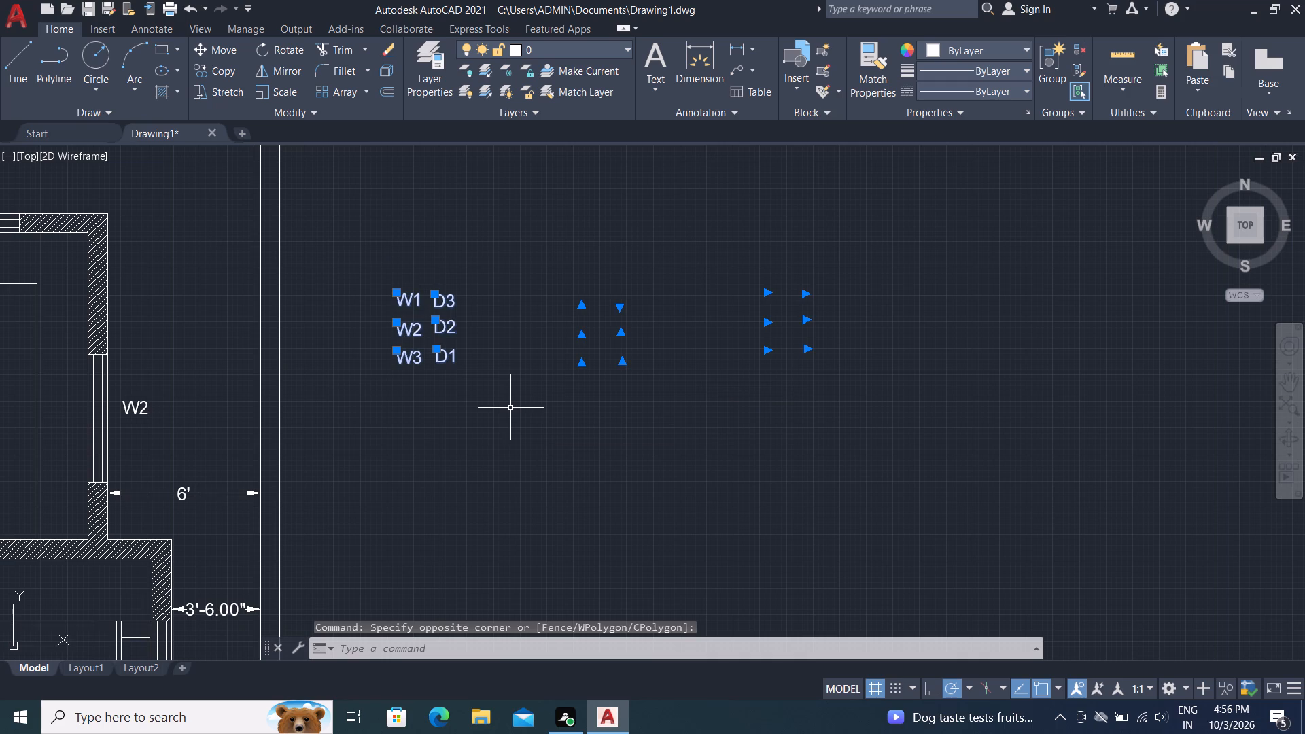
key(Delete)
Start a plot of the drawing with DWG To PDF.pc3 as the plotter.
scroll(506, 401, down, 5)
middle_drag(530, 385, 532, 384)
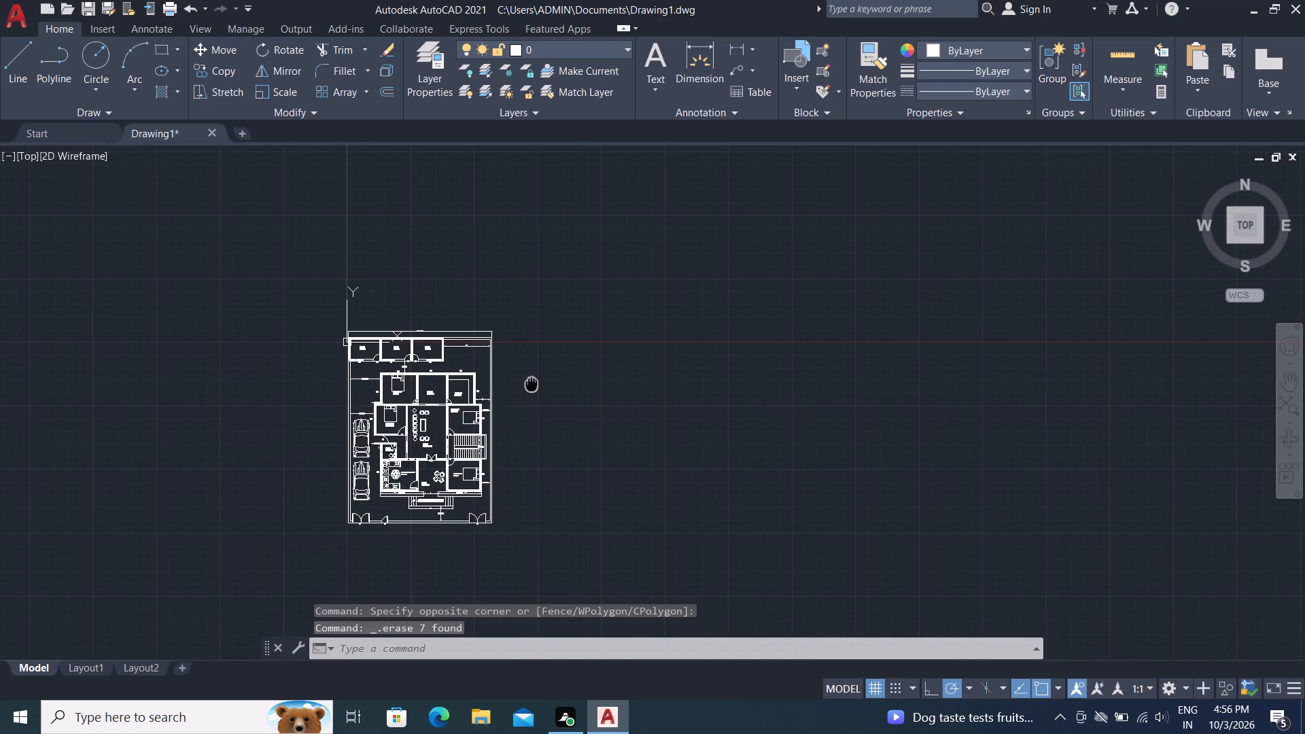
middle_drag(532, 384, 578, 283)
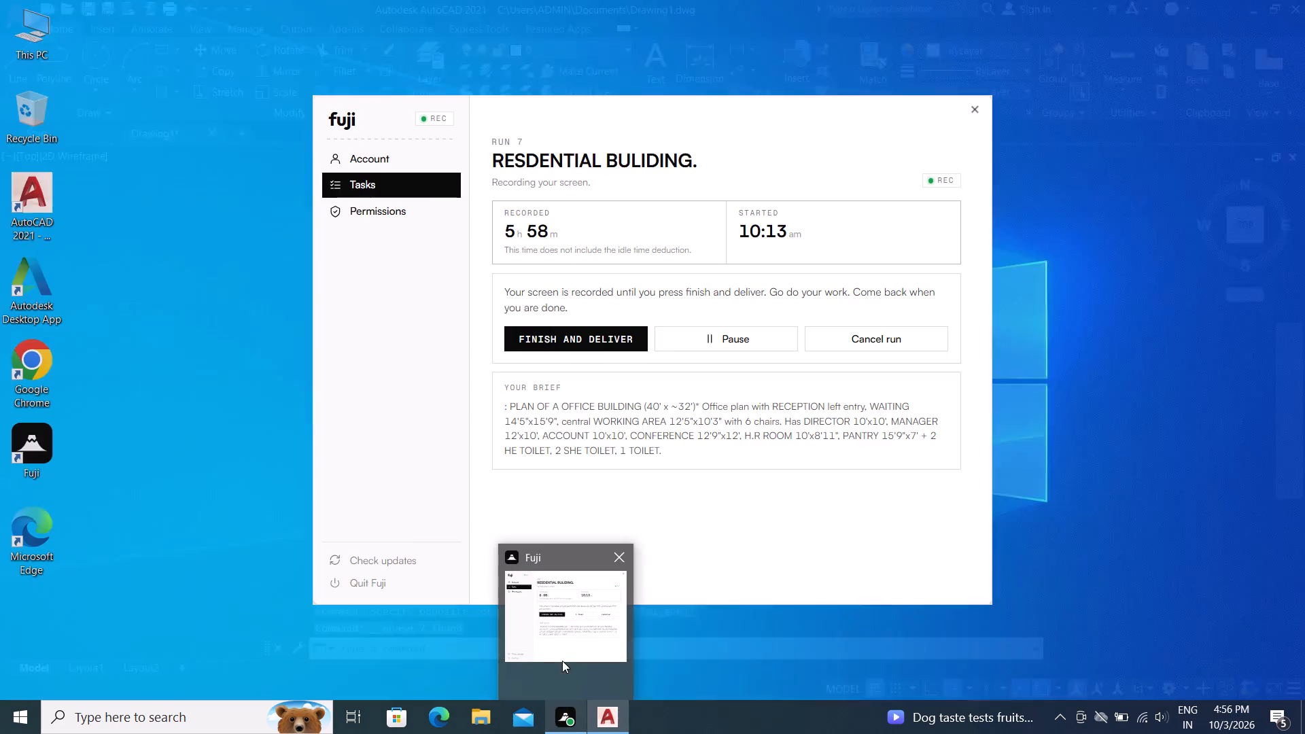
scroll(458, 353, up, 1)
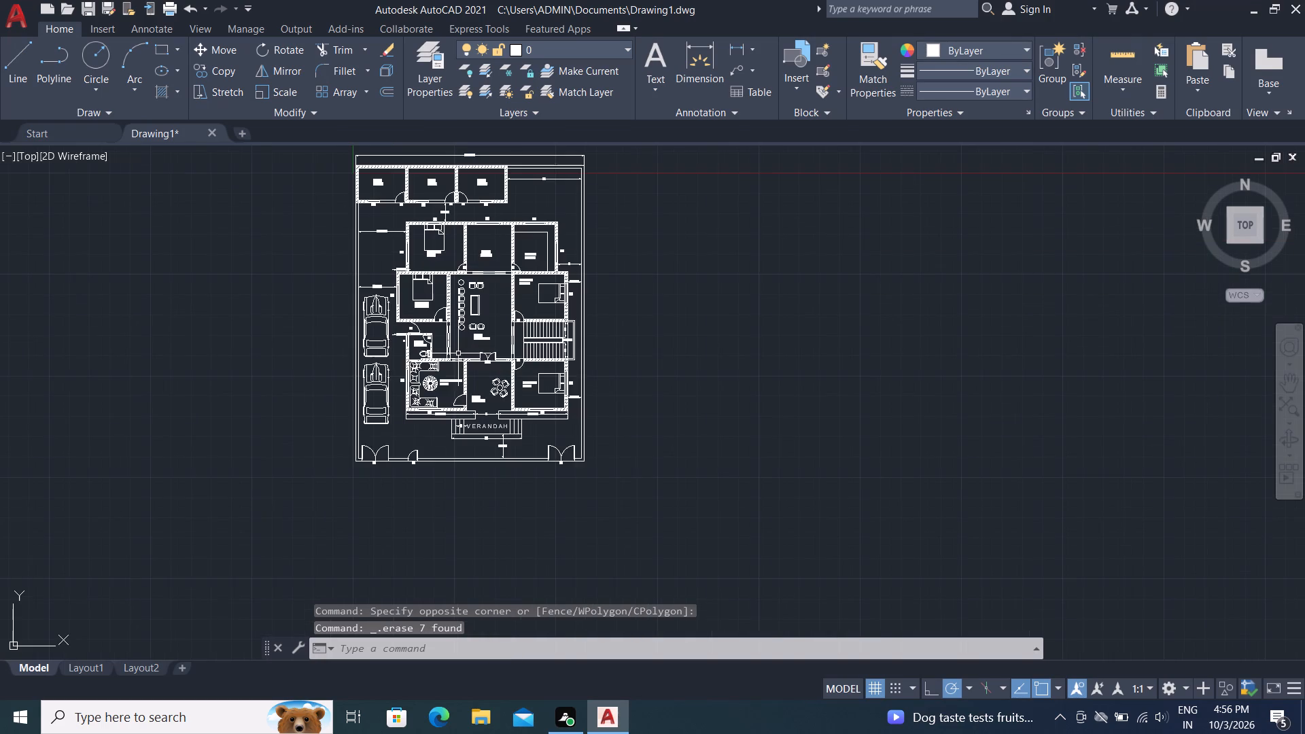
middle_drag(458, 353, 493, 421)
scroll(493, 421, up, 1)
scroll(493, 421, down, 1)
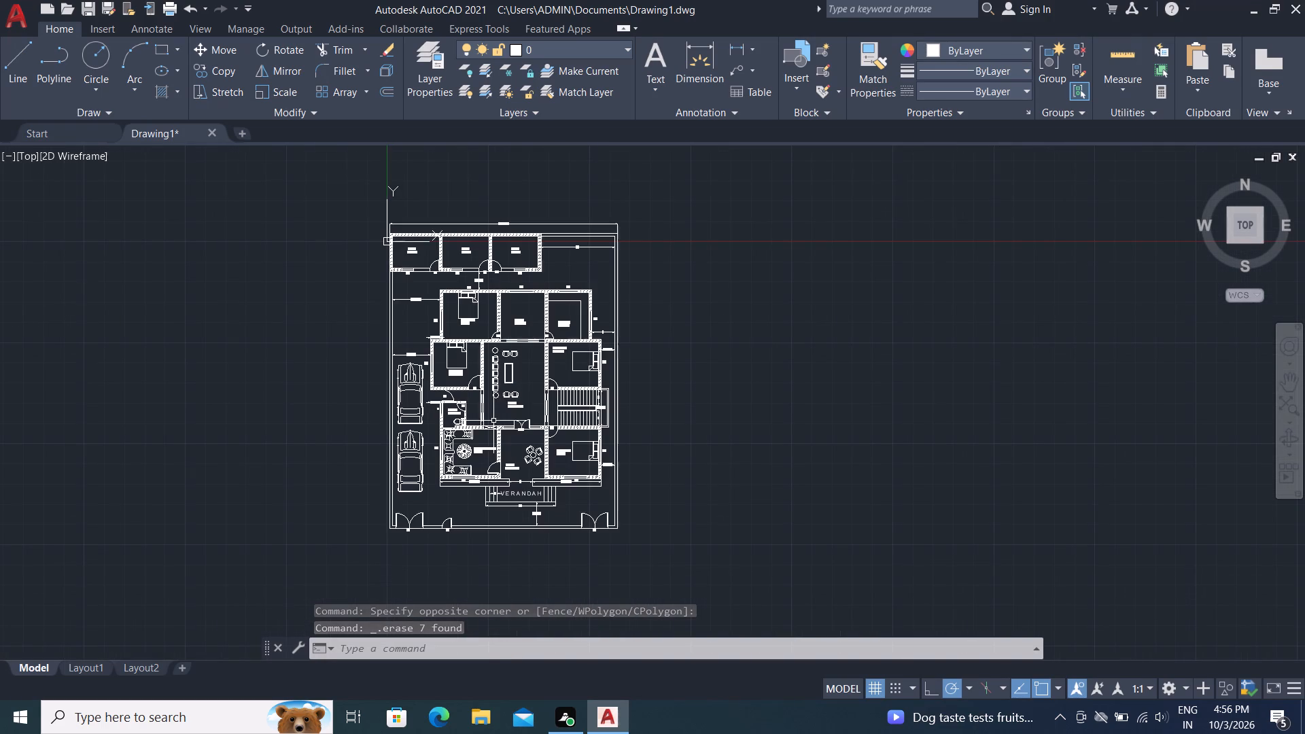
key(ctrl+p)
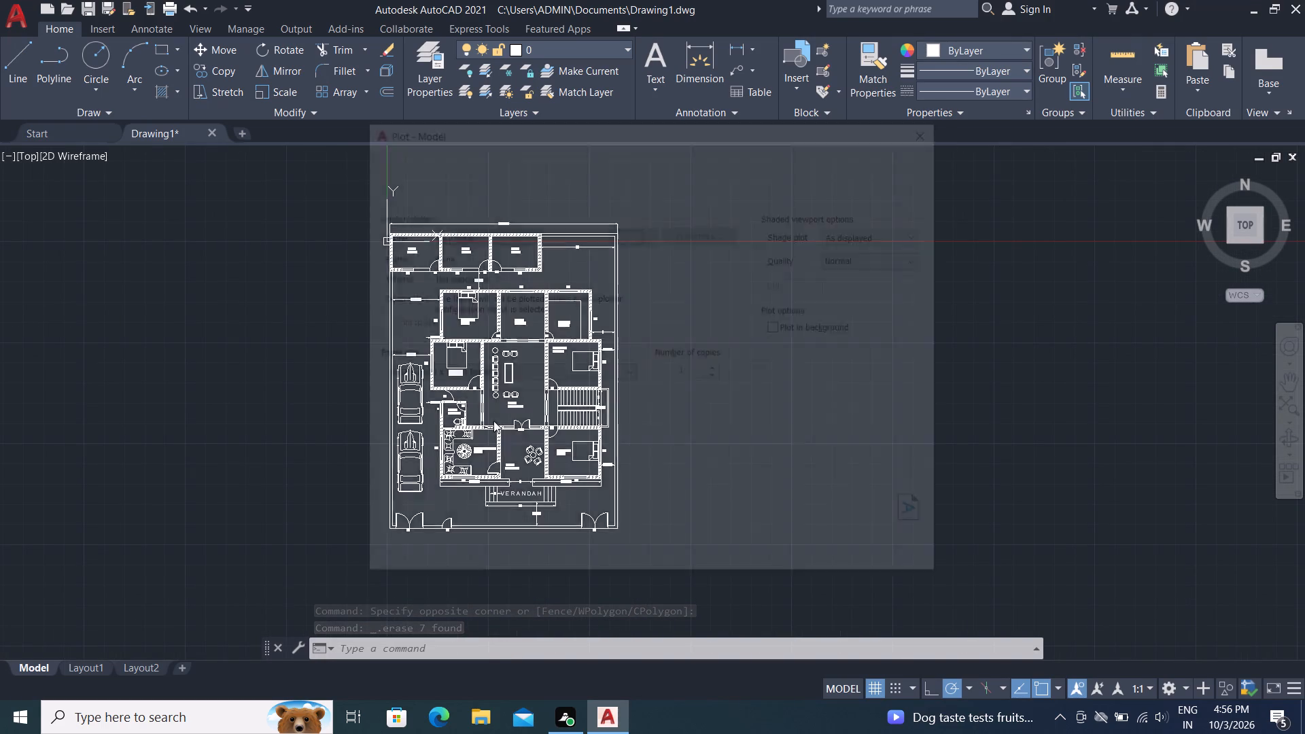
click(523, 239)
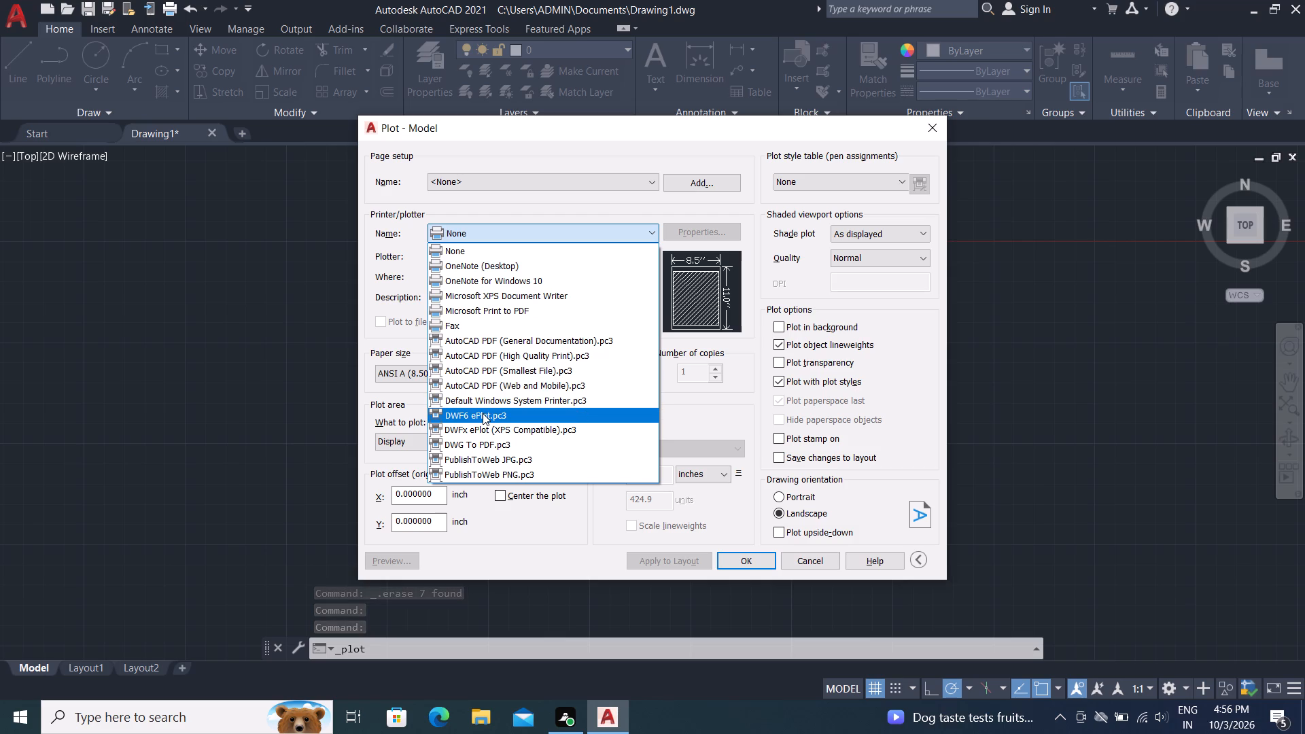
click(491, 442)
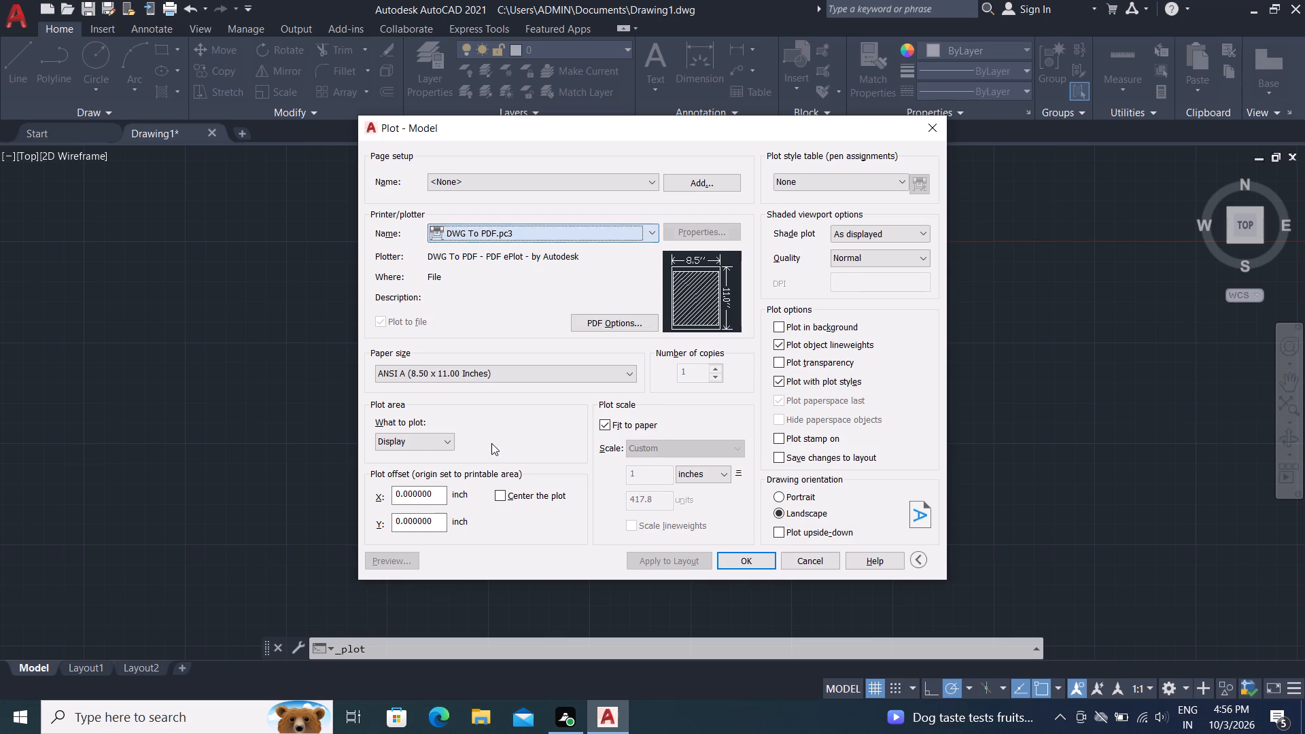
Set the plot area to a window enclosing the whole house plan with a margin around the plot boundary.
click(436, 444)
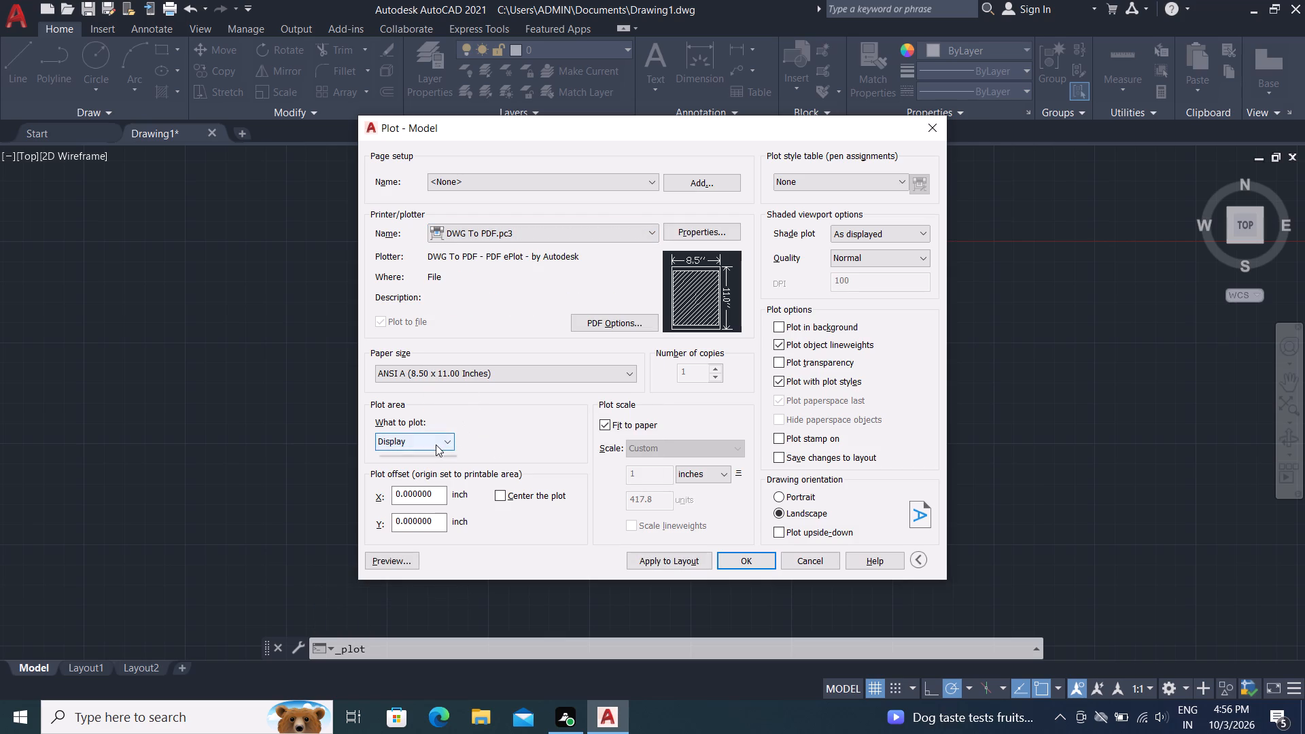
click(436, 486)
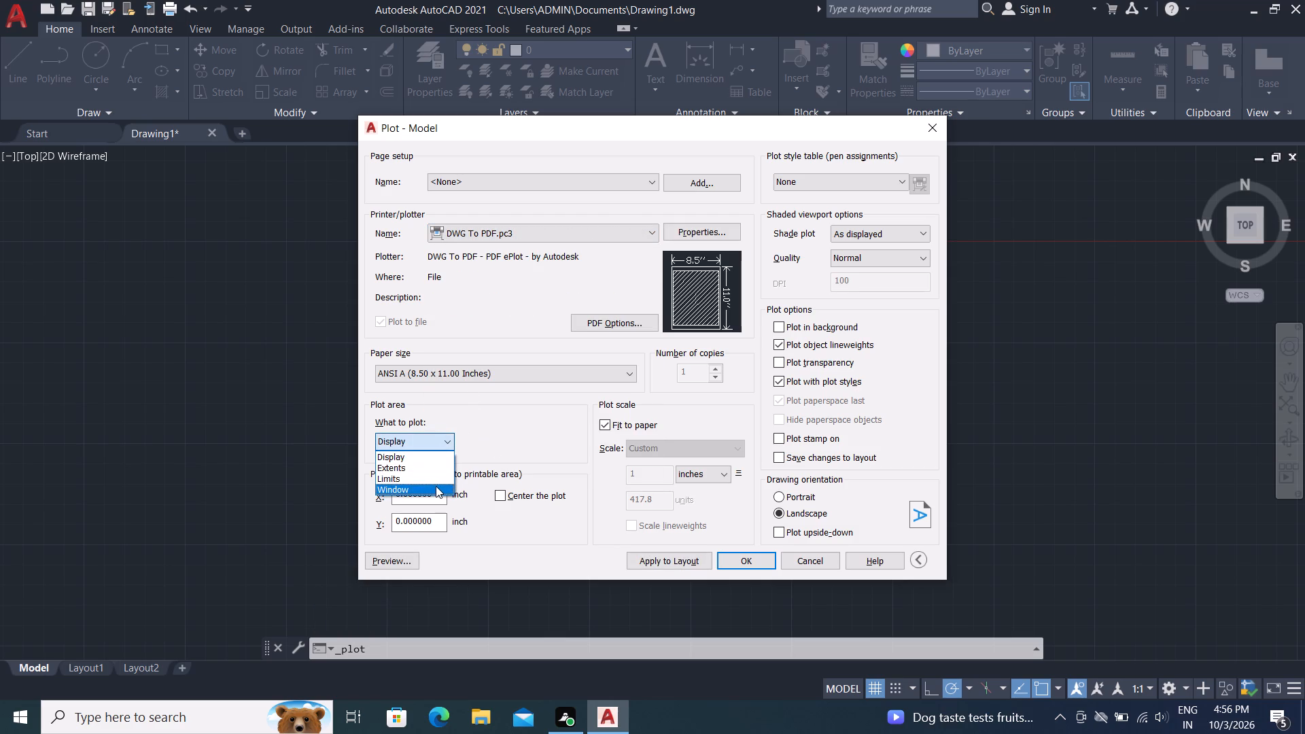
click(327, 188)
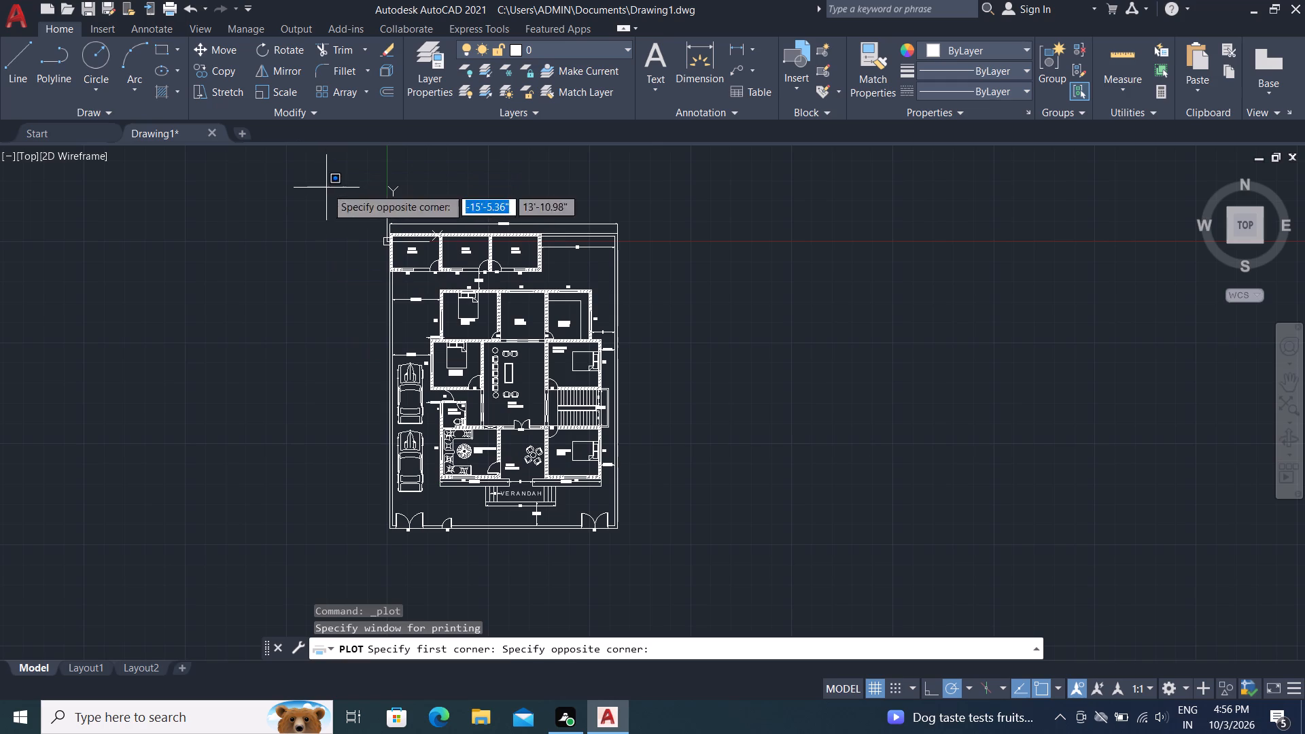
click(689, 580)
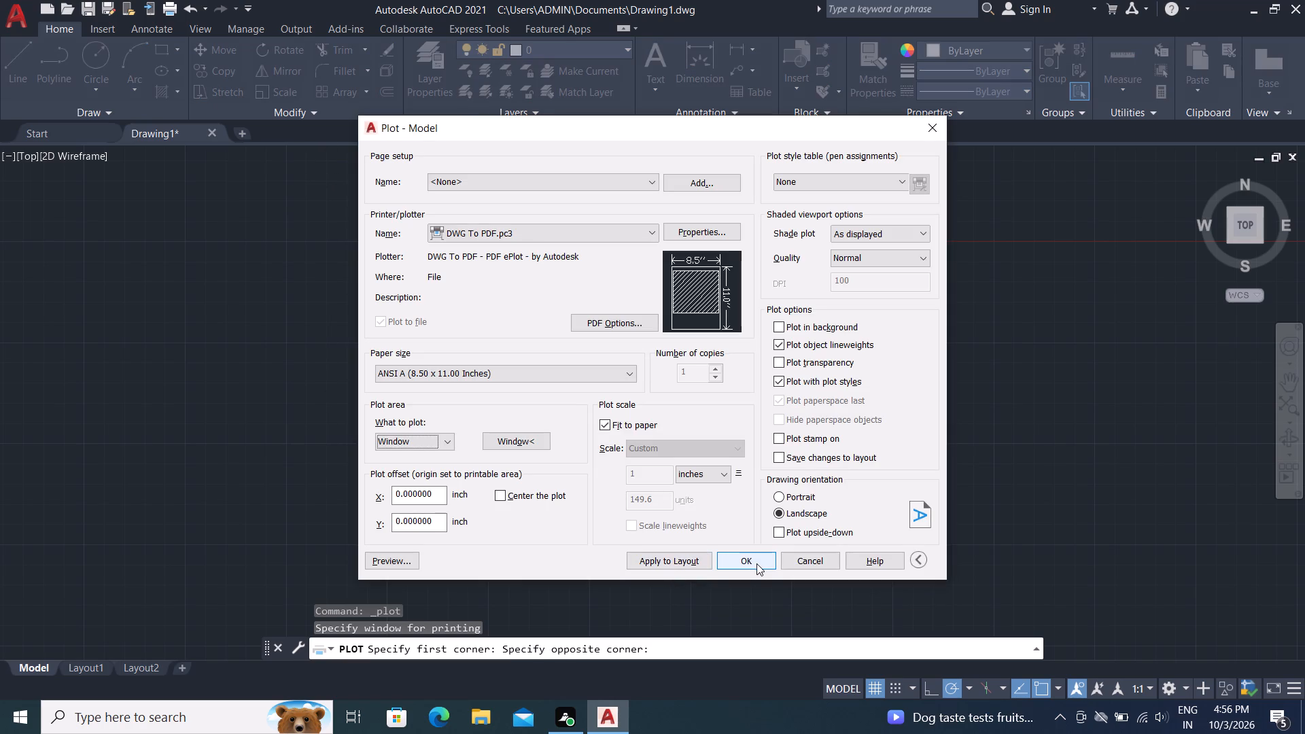
Run the plot and save the PDF in Documents under the name RESDENTIAL PLAN.
click(756, 563)
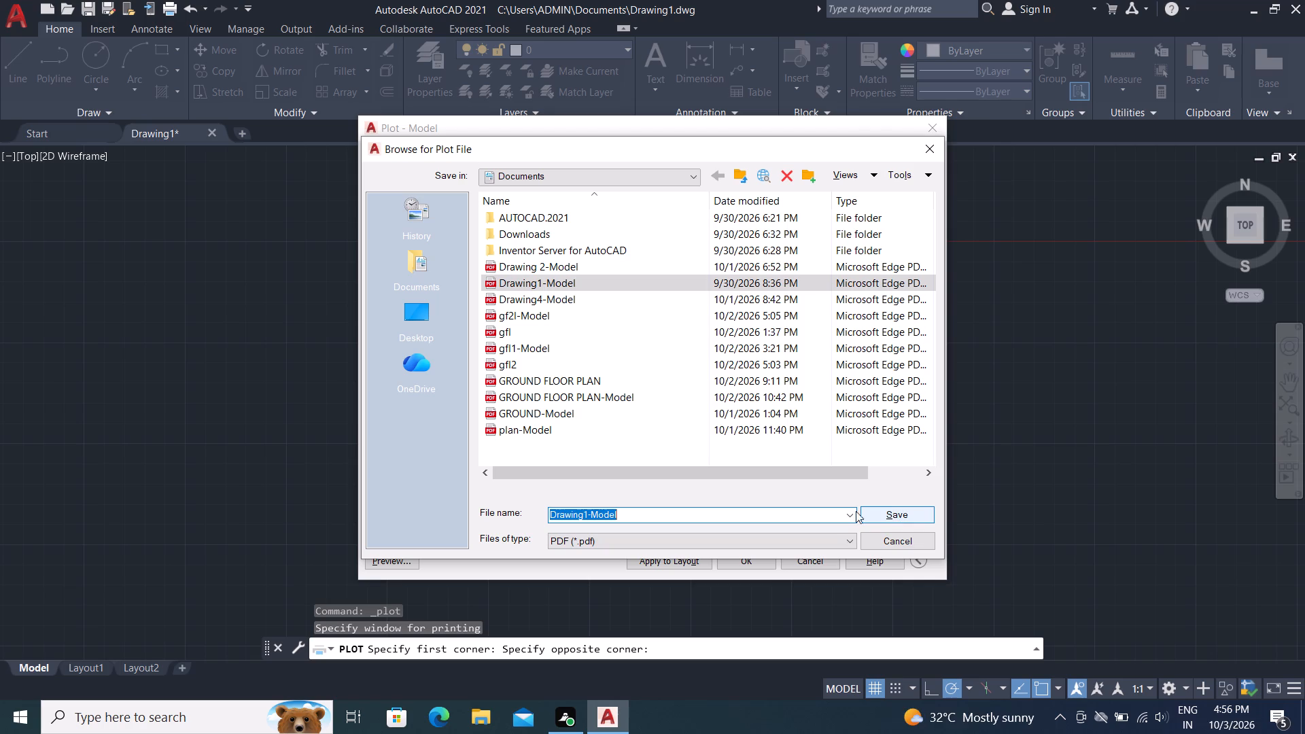
click(669, 519)
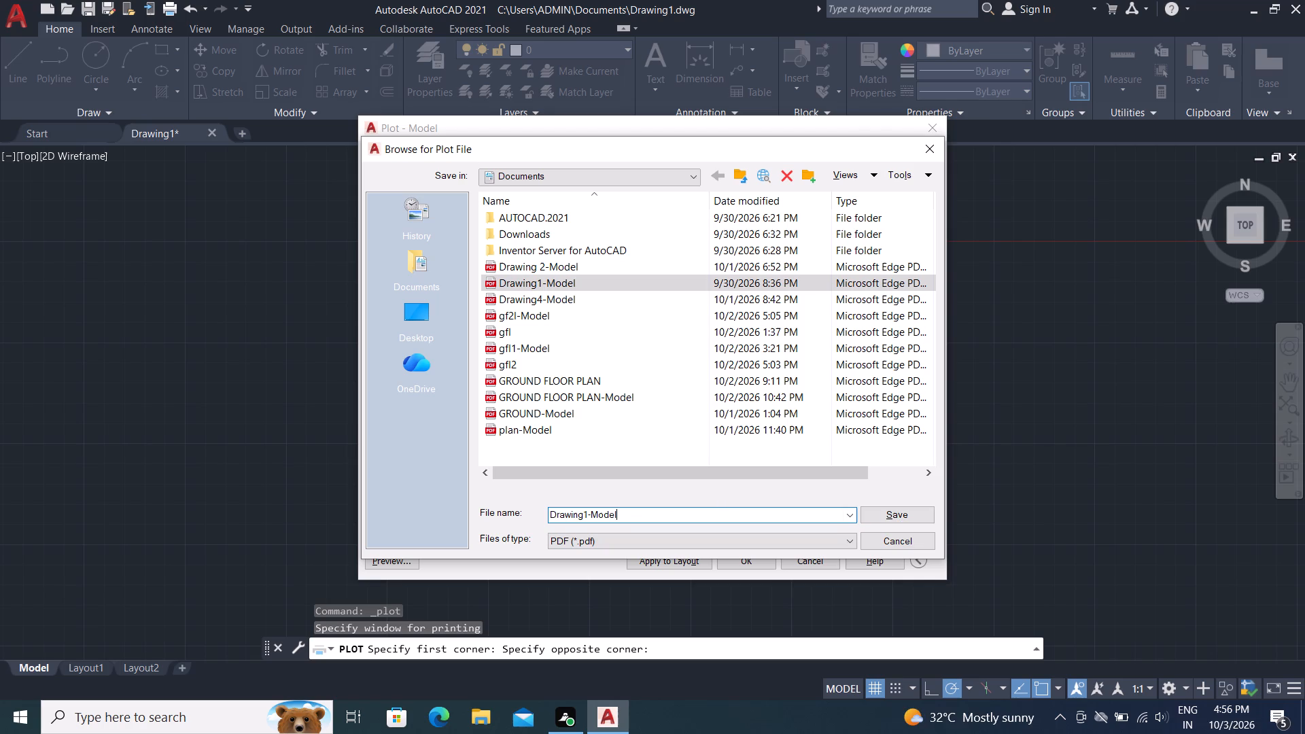
key(Delete)
key(Delete)
key(Delete)
key(Delete)
key(Delete)
key(Delete)
key(Delete)
key(BackSpace)
key(BackSpace)
key(BackSpace)
key(BackSpace)
key(BackSpace)
key(BackSpace)
key(BackSpace)
key(BackSpace)
key(BackSpace)
key(BackSpace)
key(BackSpace)
key(BackSpace)
key(BackSpace)
key(BackSpace)
key(BackSpace)
key(BackSpace)
key(BackSpace)
key(BackSpace)
key(BackSpace)
key(BackSpace)
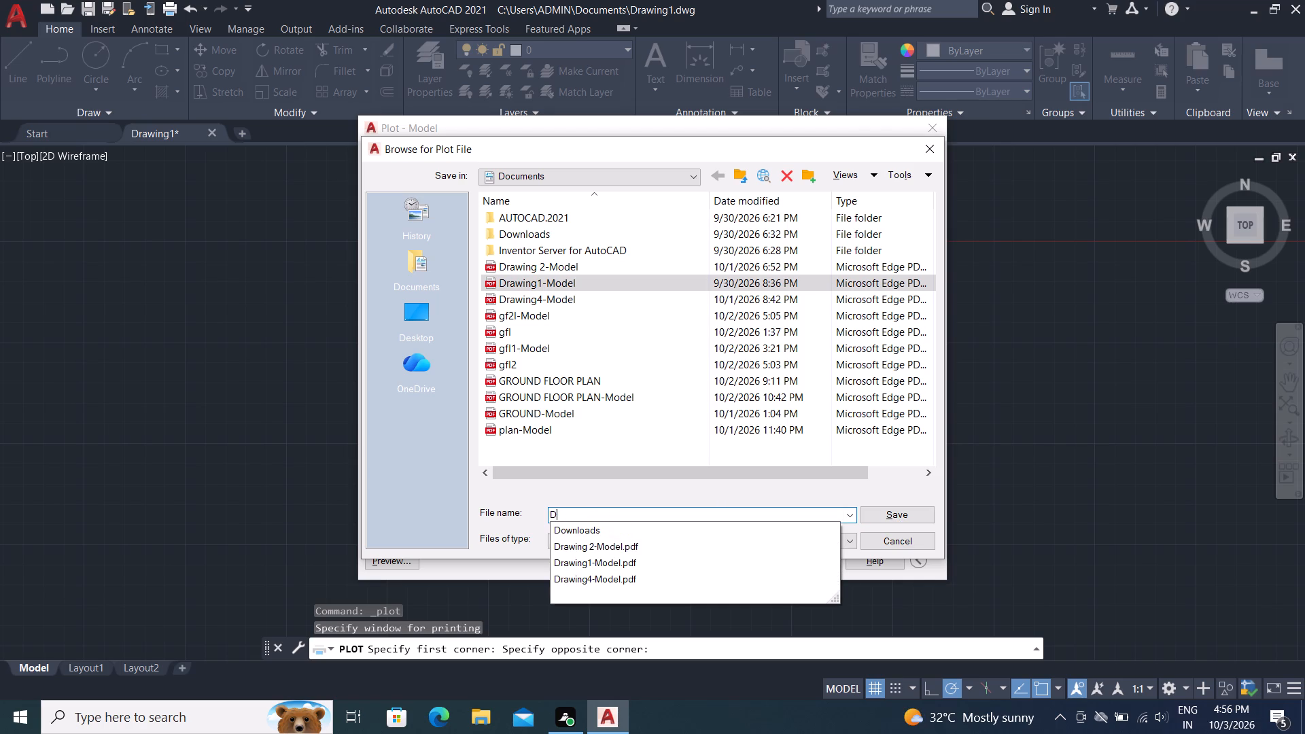
text(RESDENTIAL)
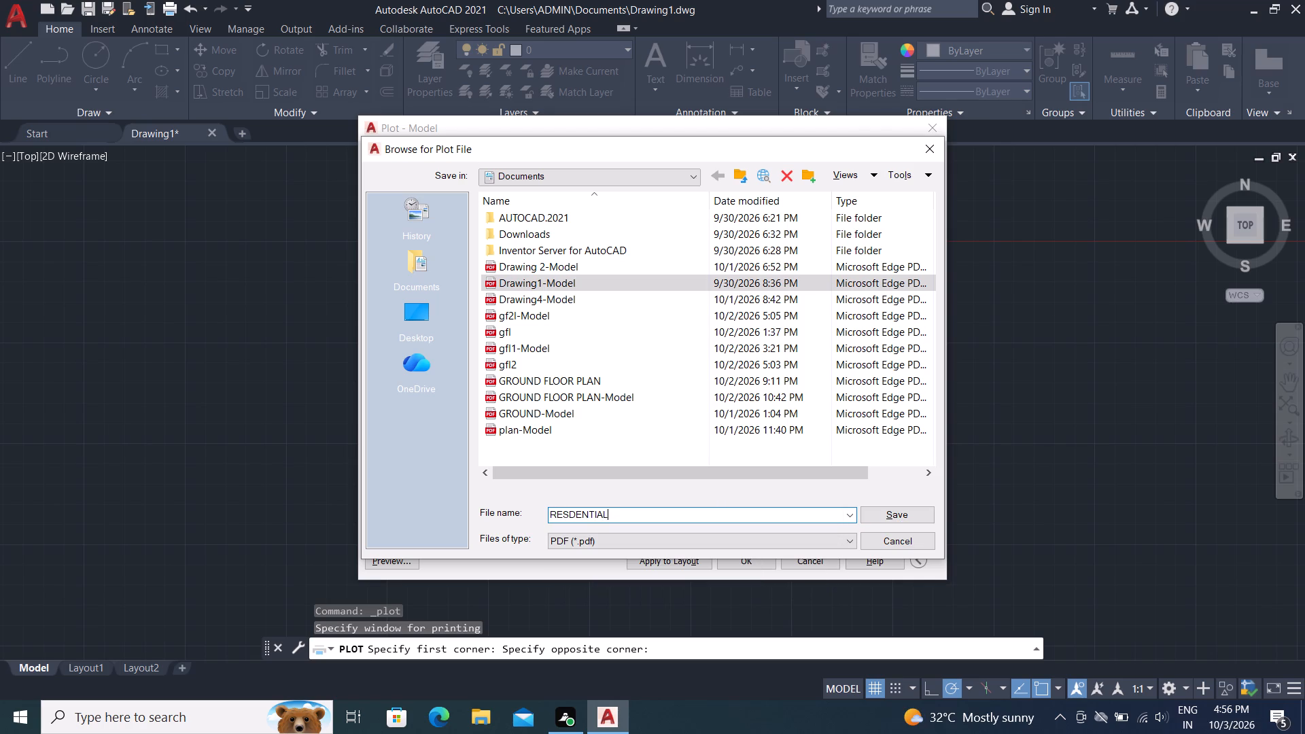
key(space)
text(PL)
text(AN)
click(929, 514)
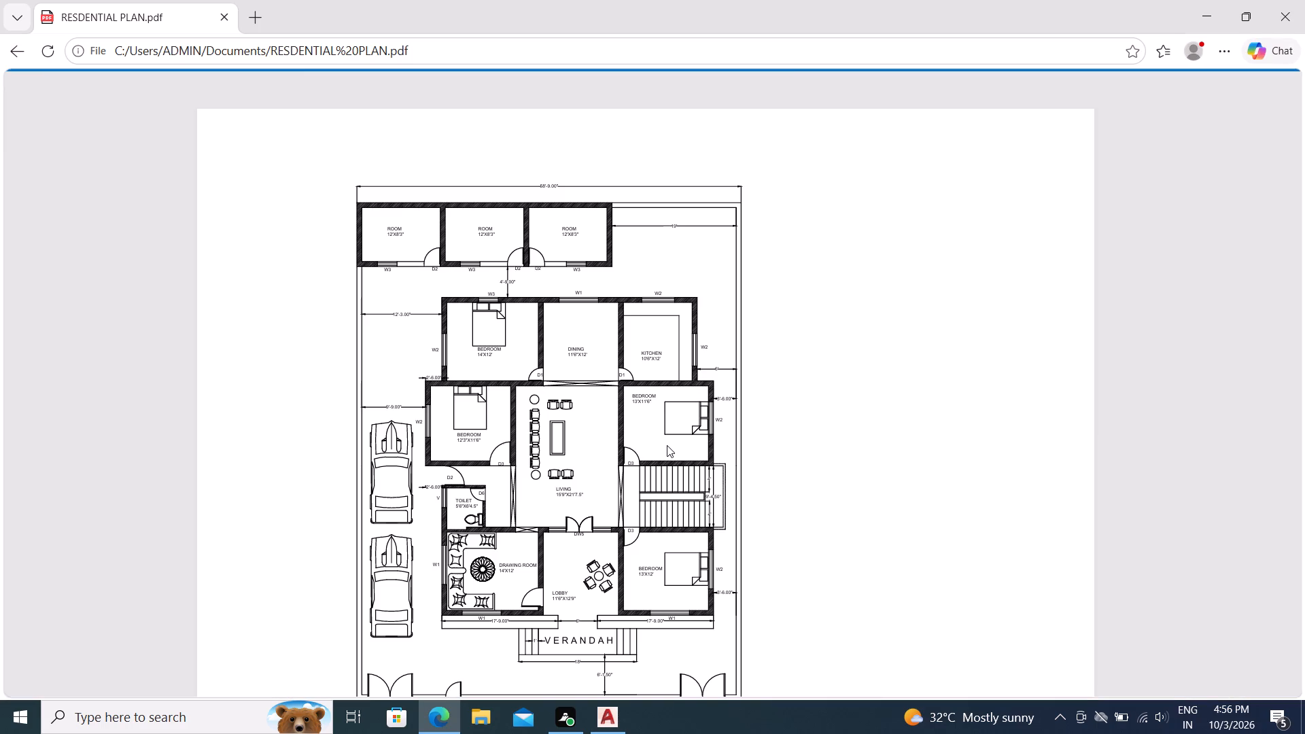
Look over the plotted plan and save the PDF in Documents as RESDENTIAL PLAN, replacing the existing file.
scroll(667, 445, down, 1)
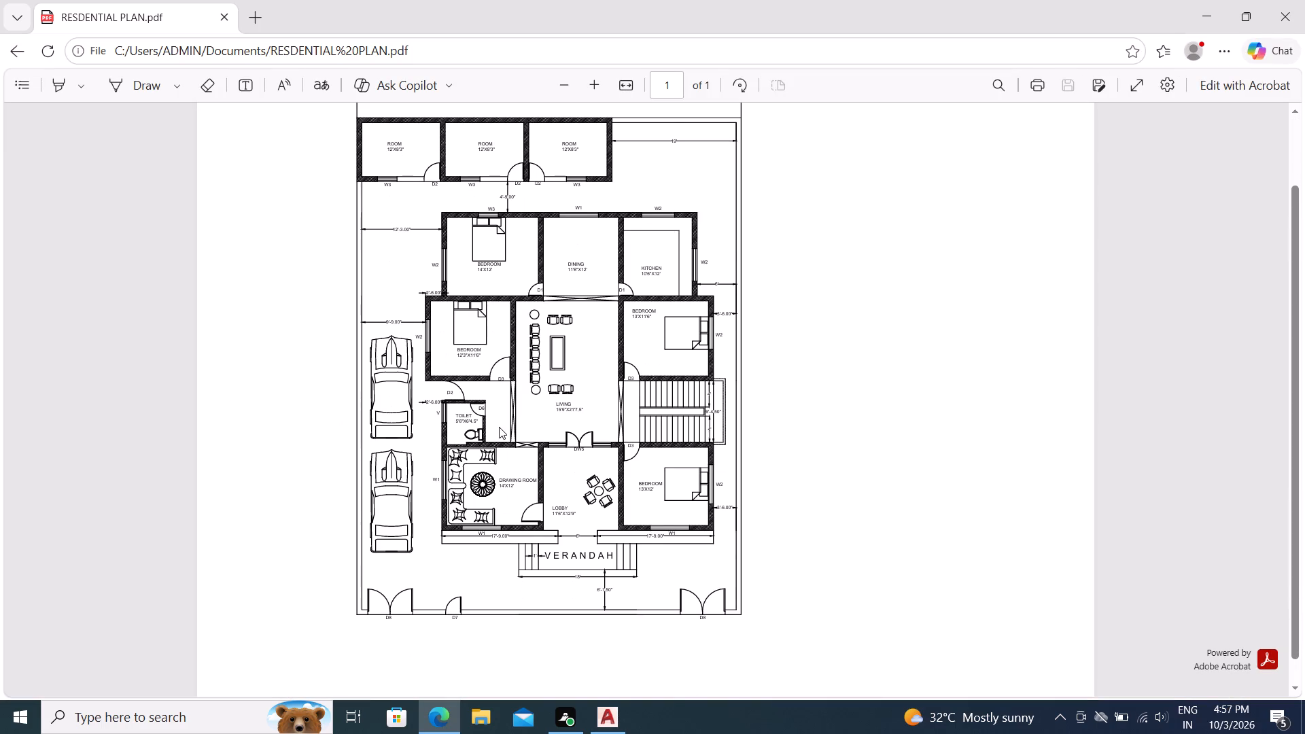
scroll(502, 428, up, 2)
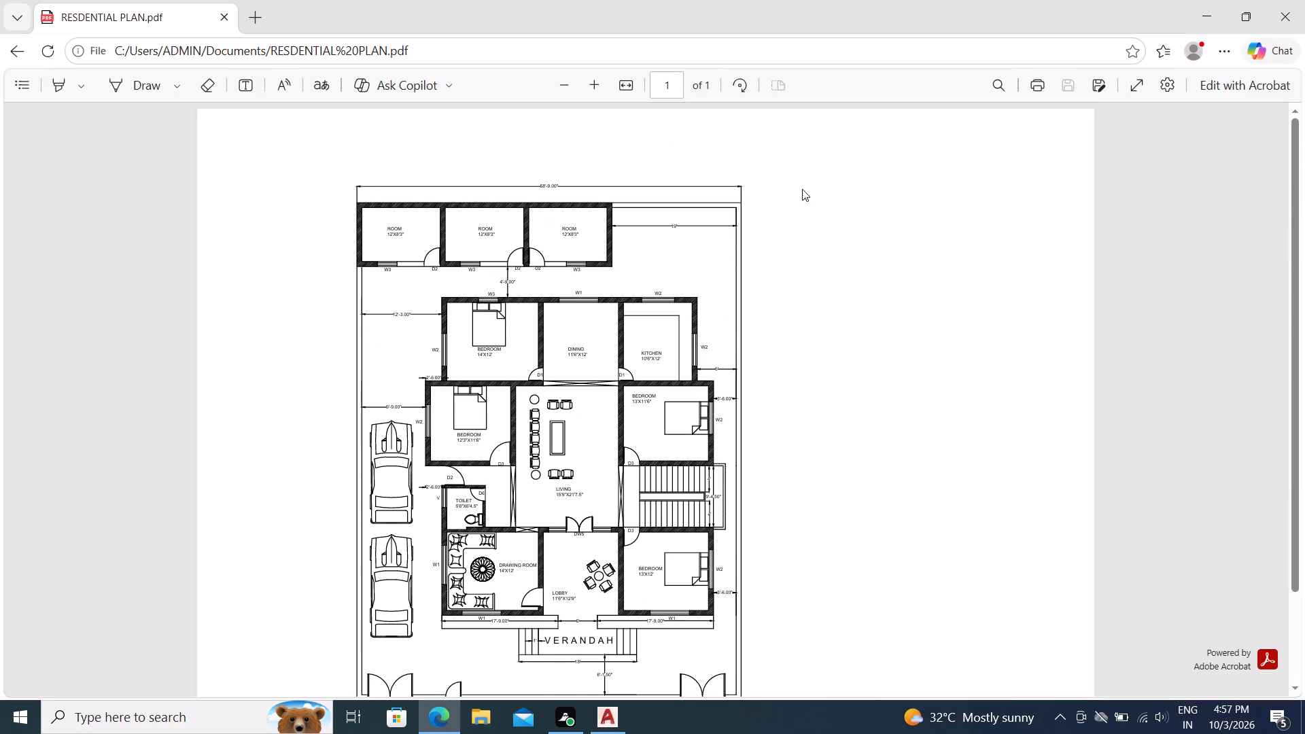
click(1101, 78)
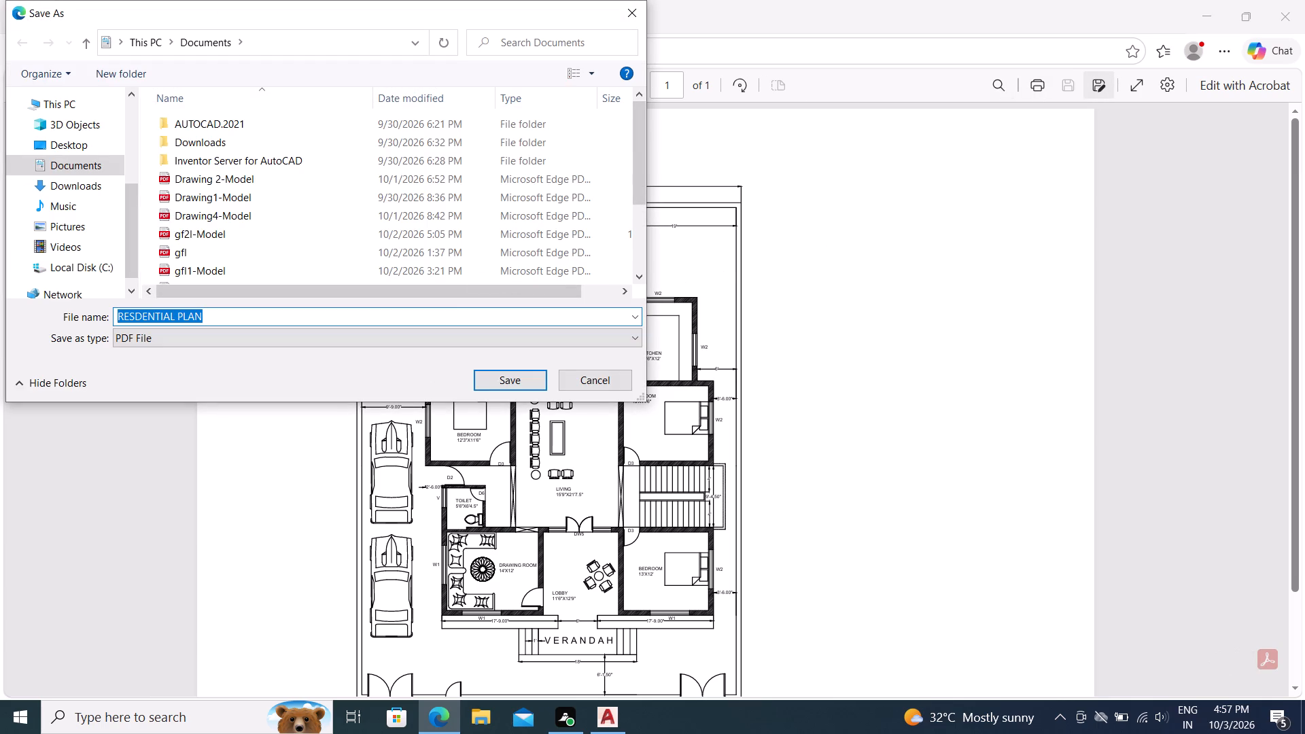
click(533, 379)
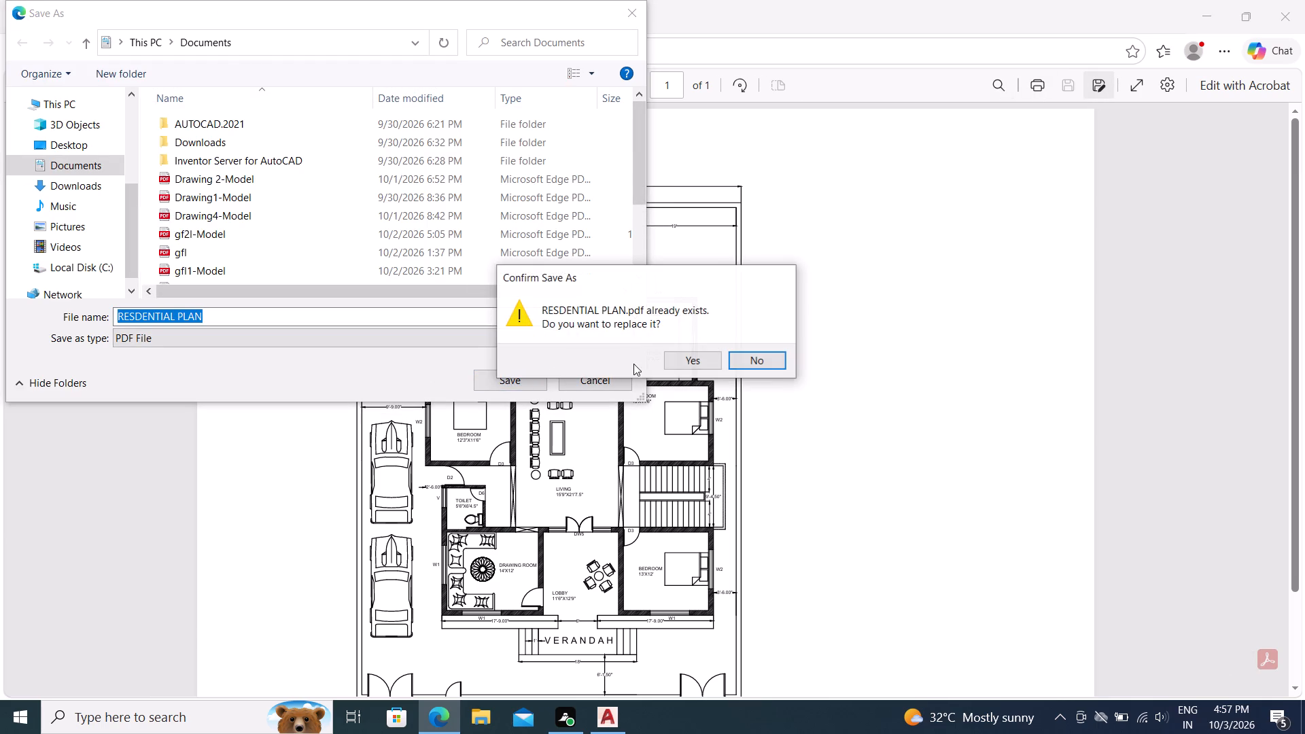
click(681, 353)
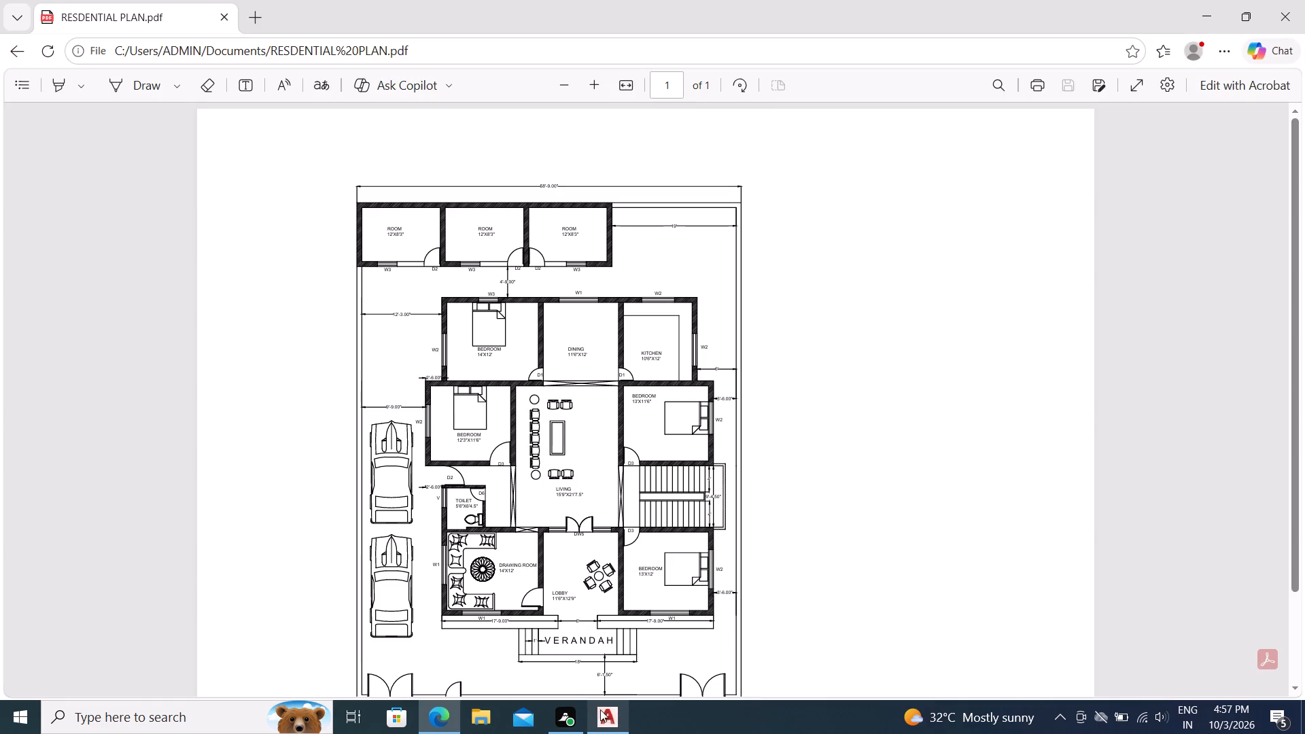
Switch back to AutoCAD and save the drawing in Documents under the new name RESDENTIAL PLAN, as an AutoCAD 2018 drawing.
click(610, 715)
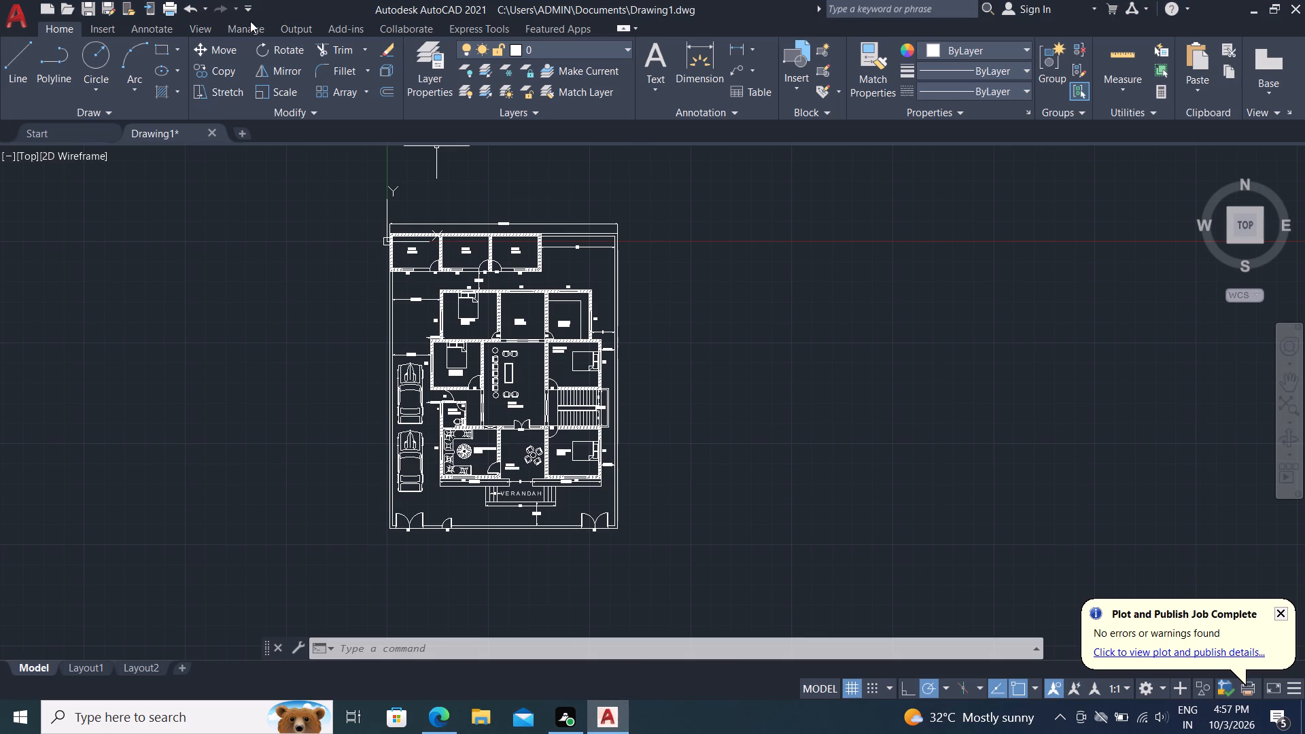
click(104, 3)
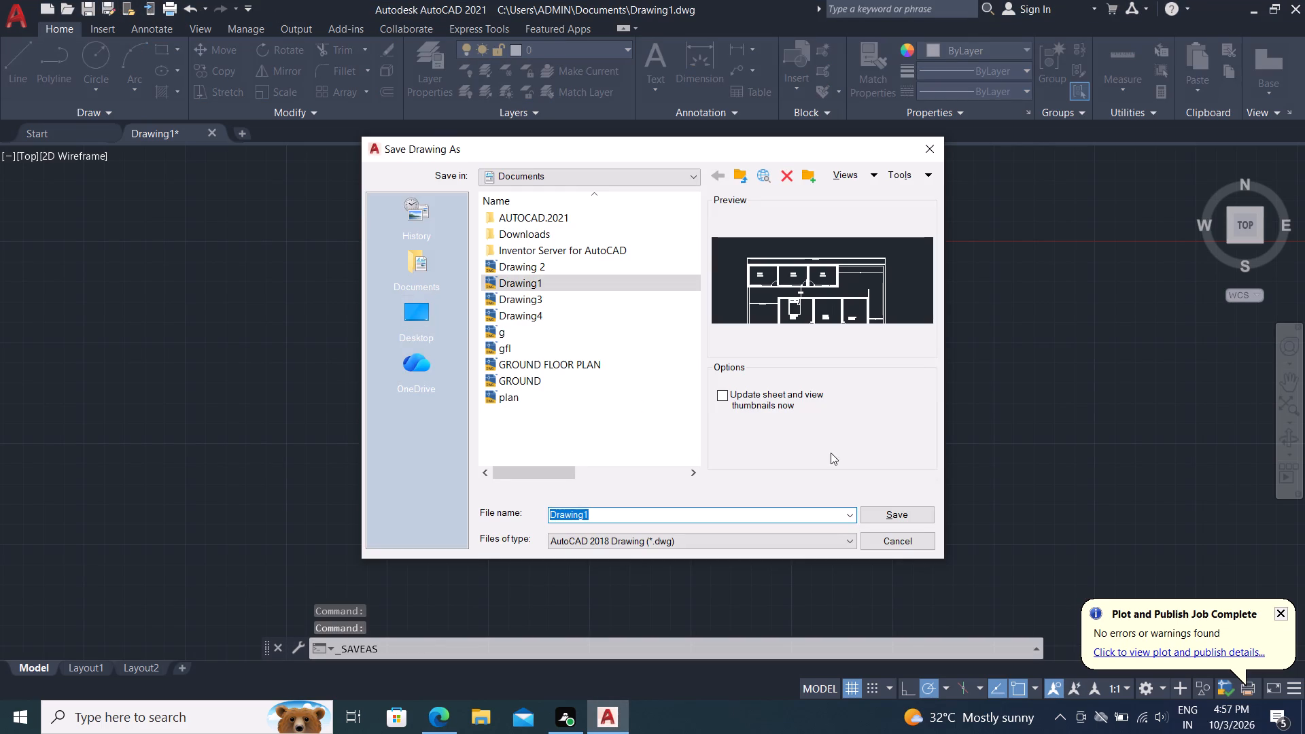
click(783, 514)
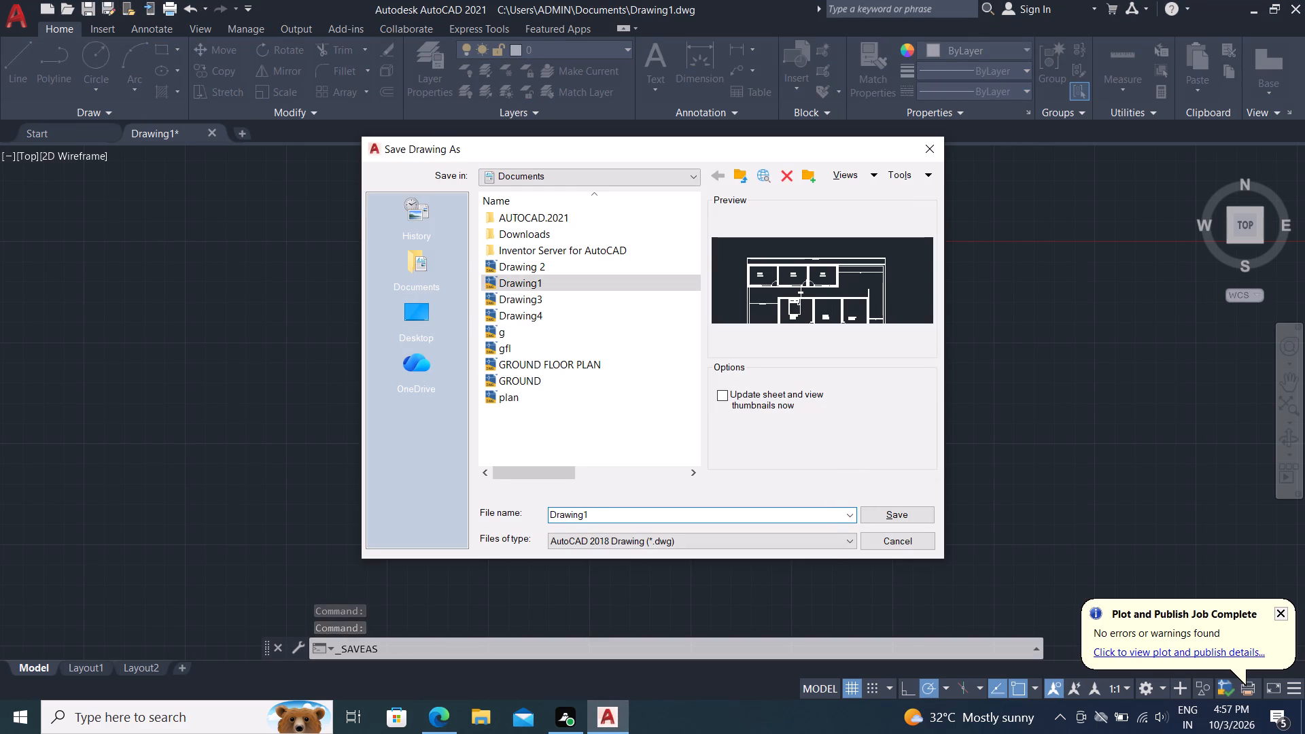
key(BackSpace)
key(BackSpace)
key(BackSpace)
key(BackSpace)
key(BackSpace)
key(BackSpace)
key(BackSpace)
key(BackSpace)
key(BackSpace)
key(BackSpace)
key(BackSpace)
key(BackSpace)
scroll(790, 537, up, 13)
key(r)
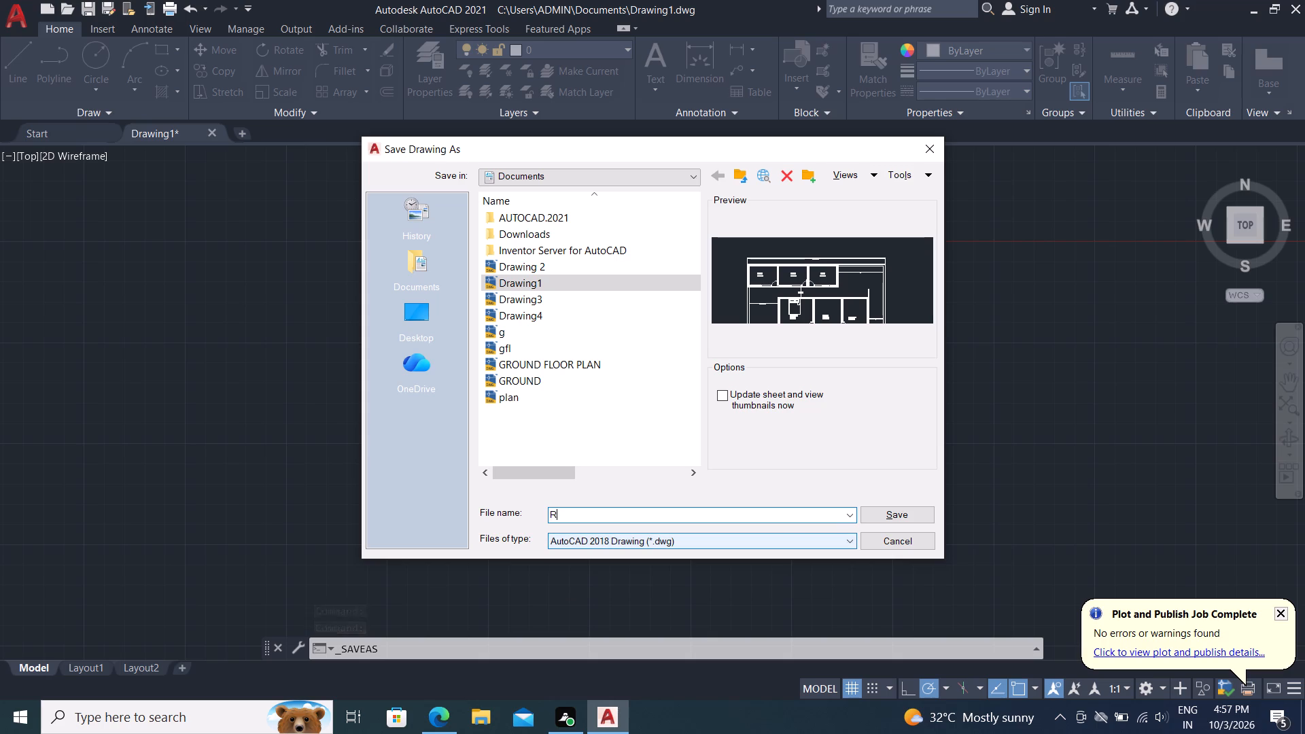
key(e)
scroll(790, 537, up, 9)
key(s)
text(DE)
key(n)
key(t)
key(i)
text(AL PL)
text(AN)
click(887, 514)
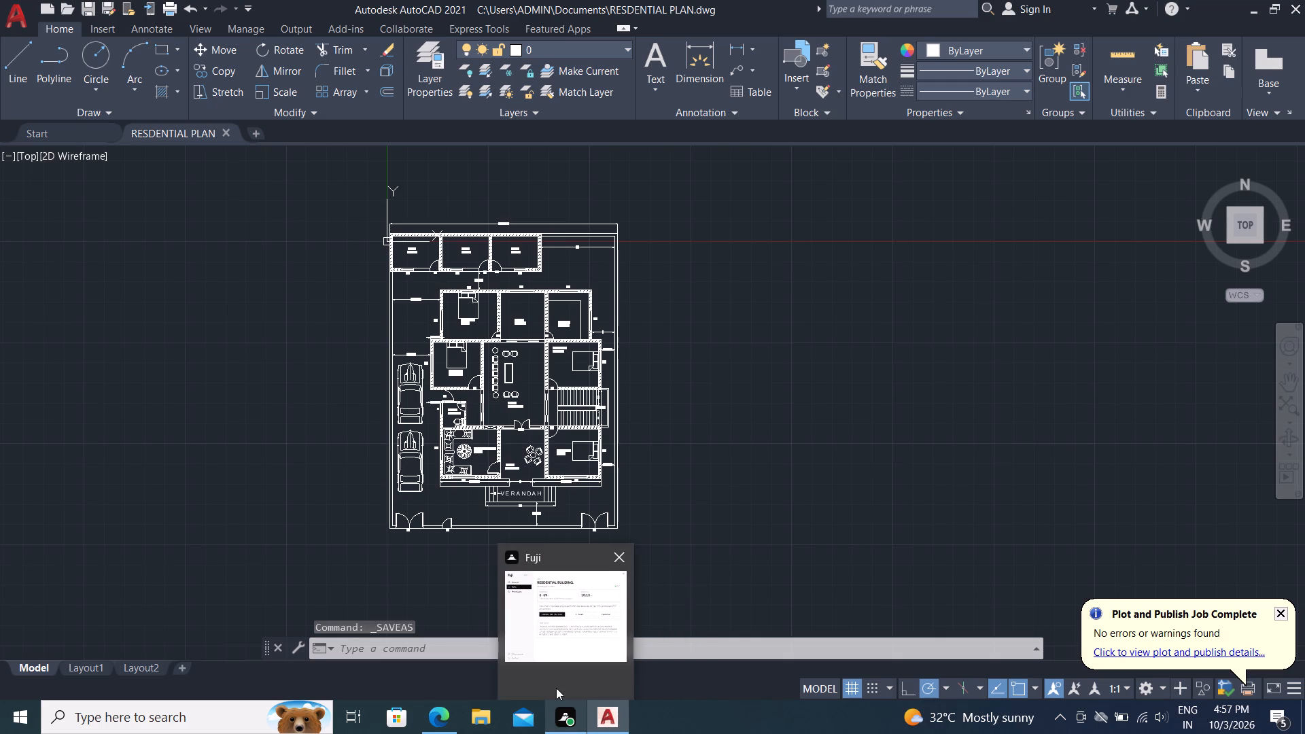
Examine the finished floor plan, from the row of three rooms down to the verandah and gates, including its labels and dimensions.
scroll(483, 479, up, 3)
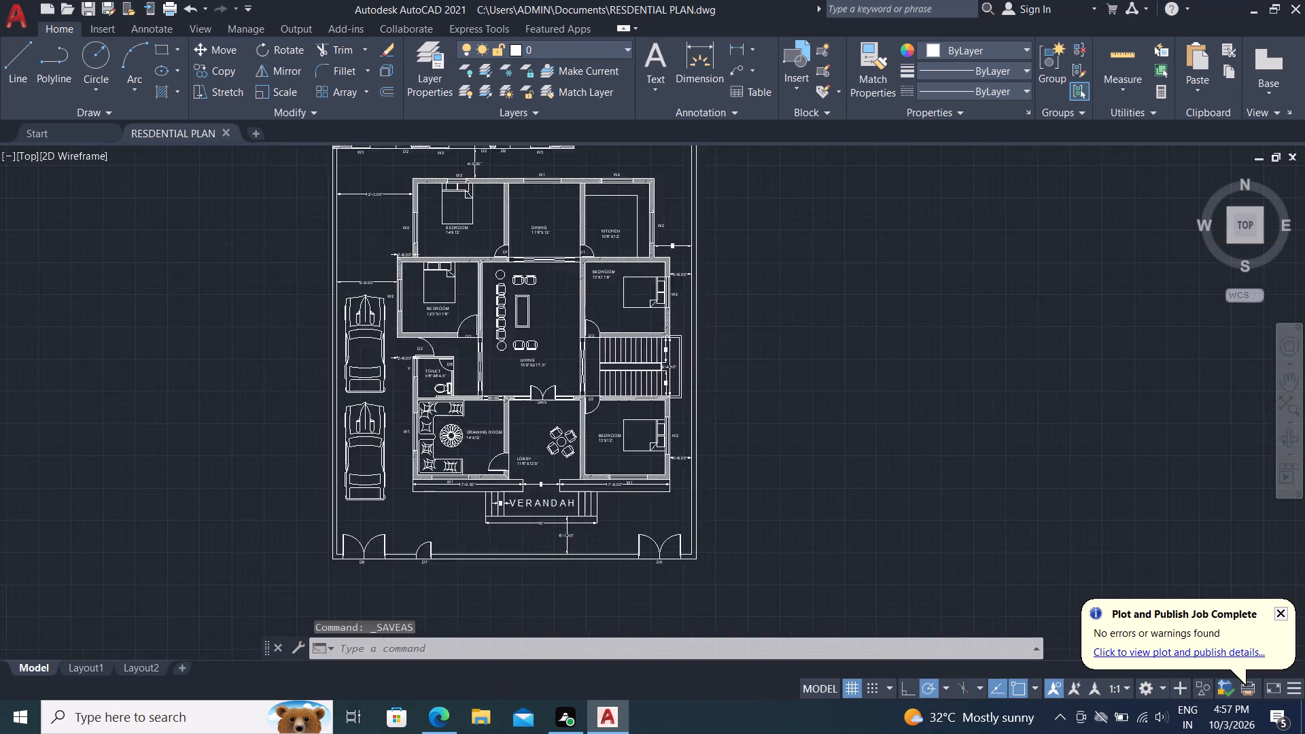
middle_drag(217, 347, 543, 670)
scroll(574, 612, down, 2)
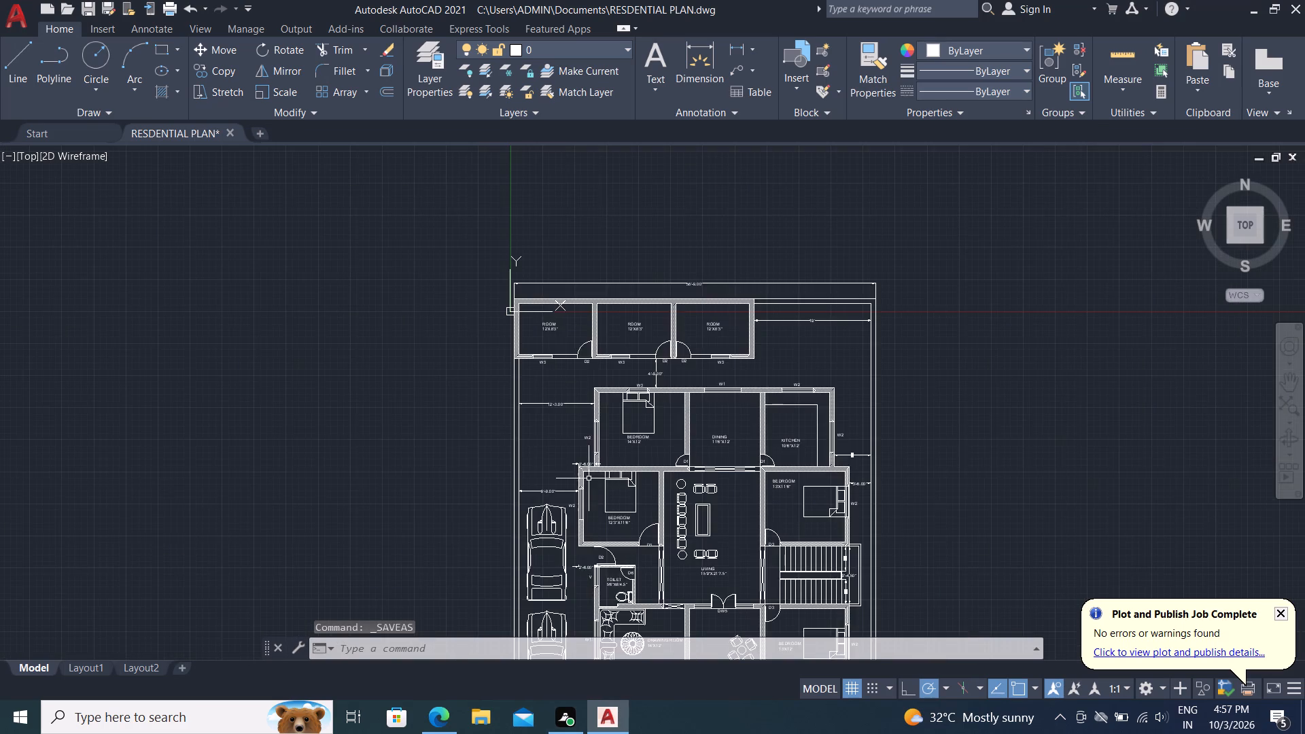
scroll(595, 473, down, 1)
middle_drag(772, 403, 814, 296)
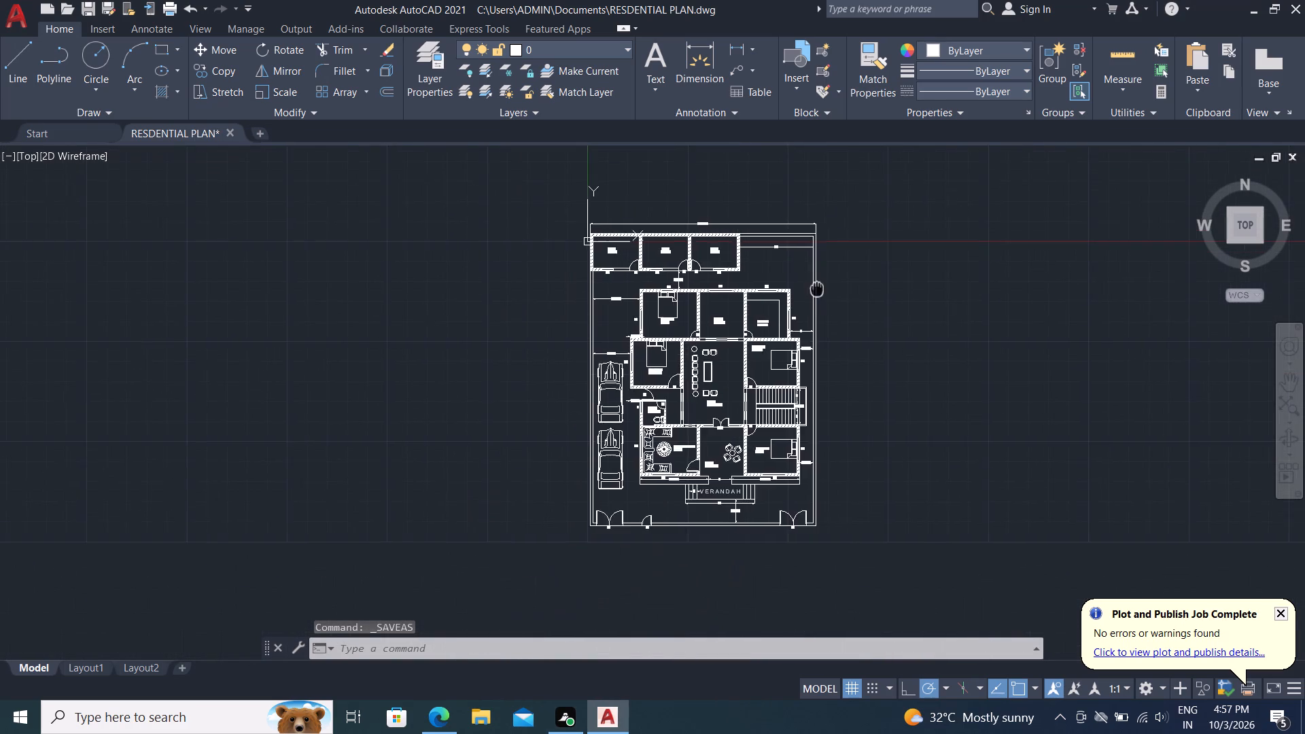
middle_drag(814, 296, 753, 319)
scroll(753, 321, up, 1)
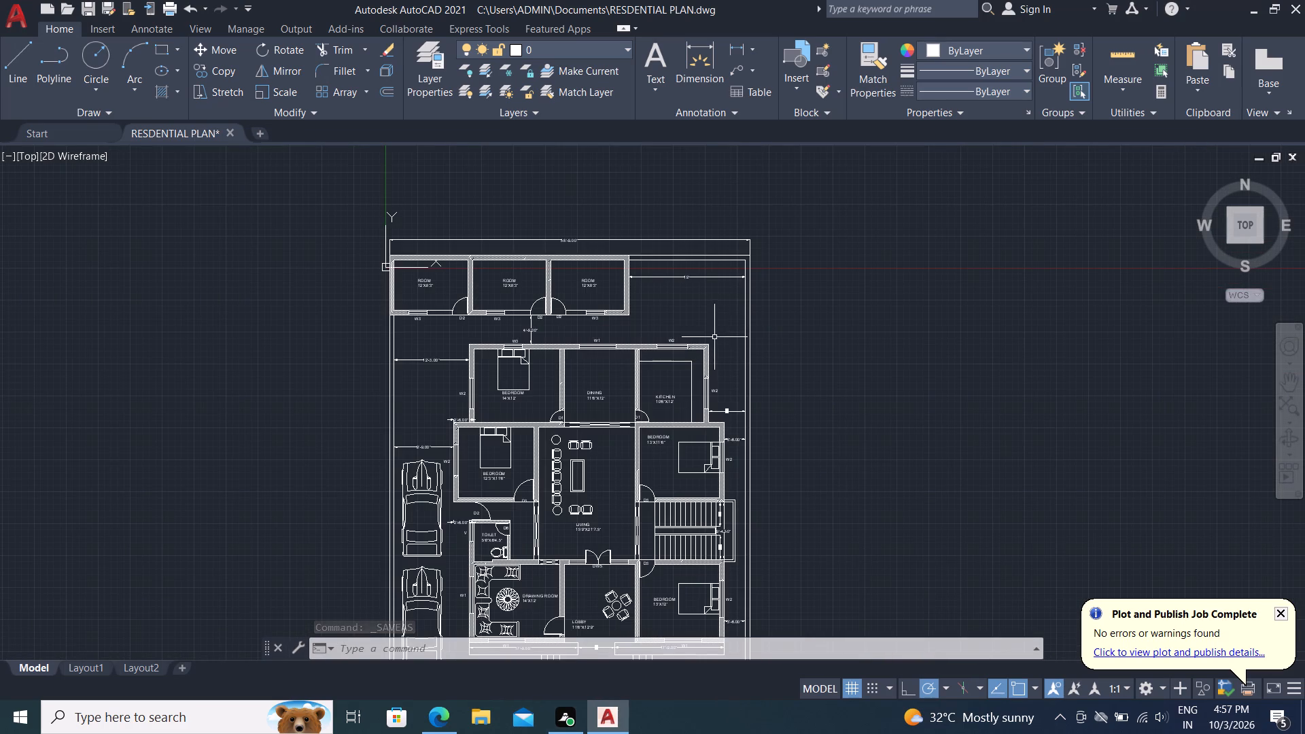
scroll(729, 342, up, 1)
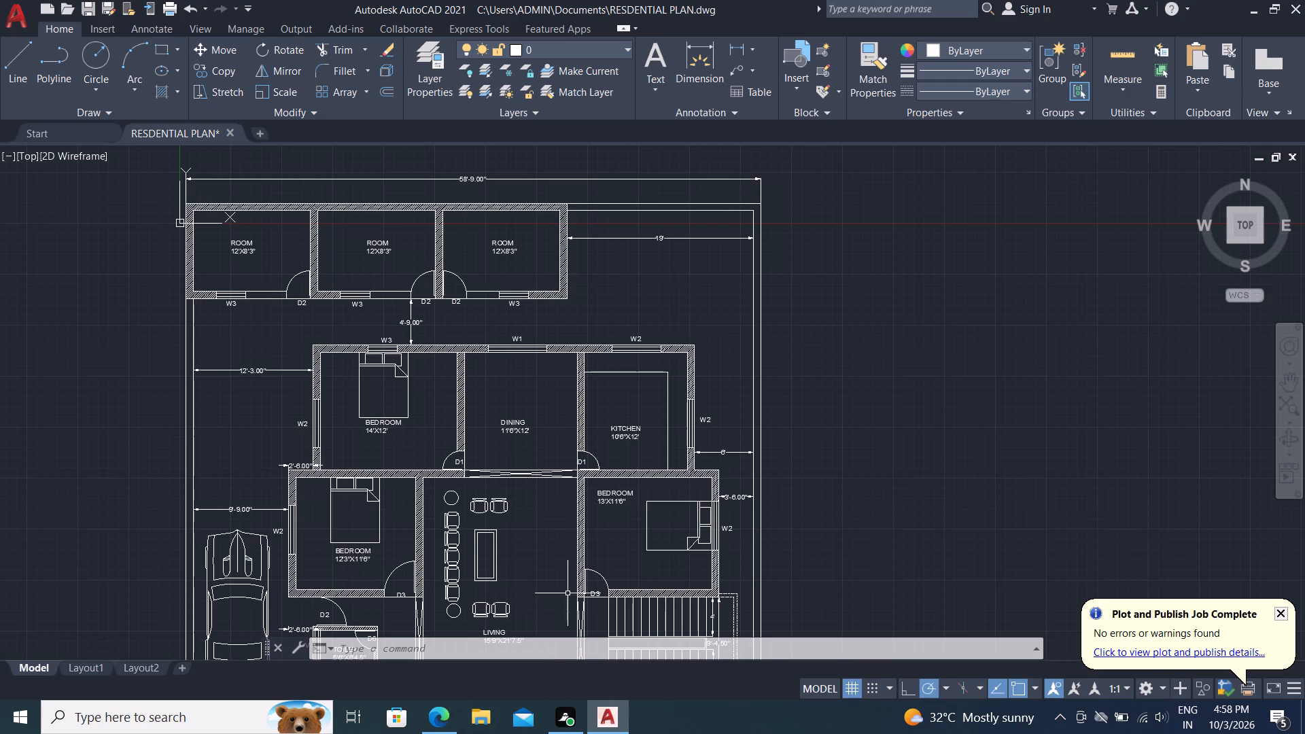
scroll(574, 407, down, 1)
scroll(684, 375, down, 1)
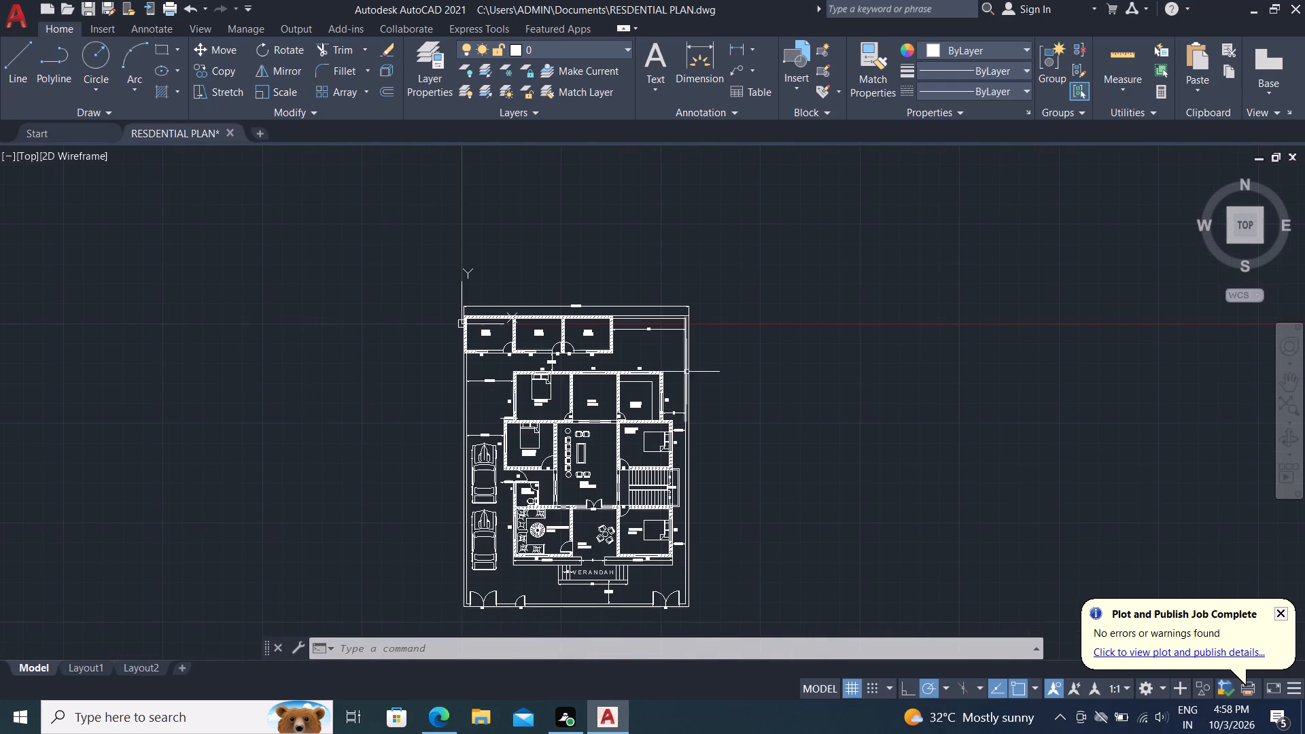
scroll(609, 497, up, 1)
middle_drag(608, 497, 691, 351)
middle_drag(693, 353, 717, 375)
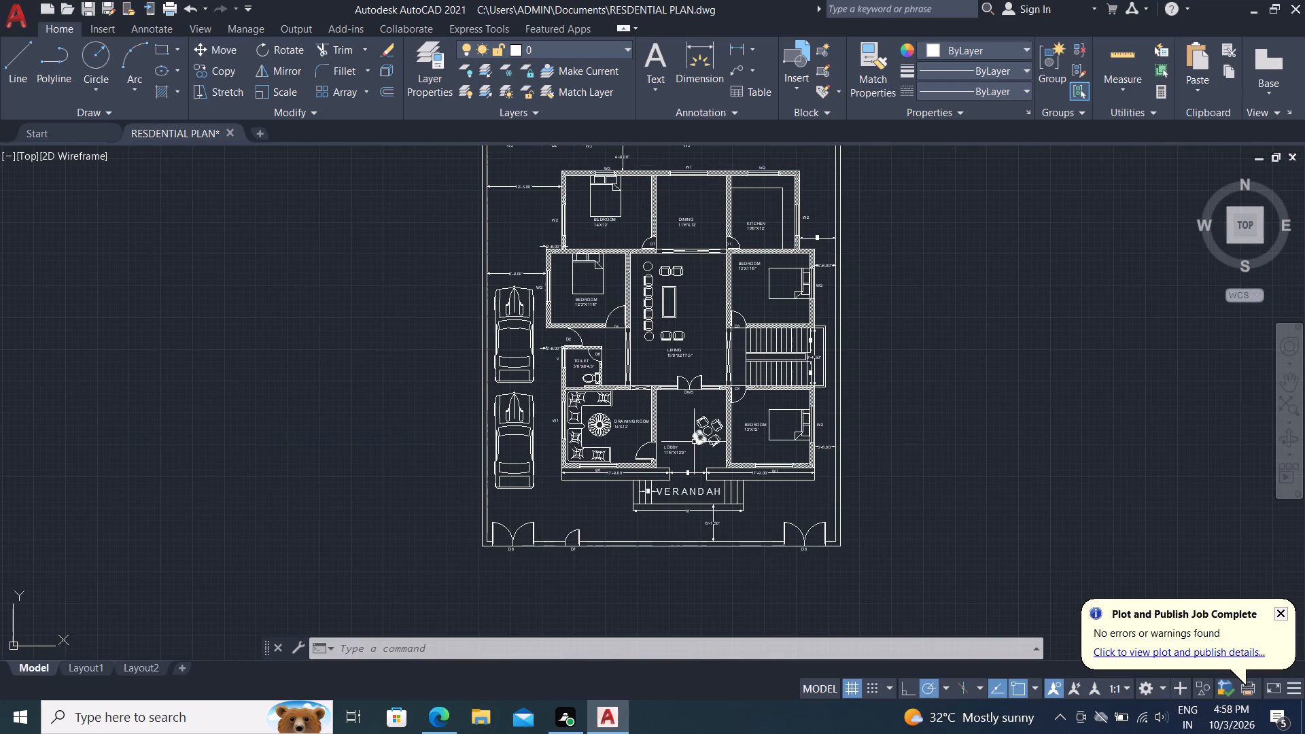
scroll(699, 326, down, 2)
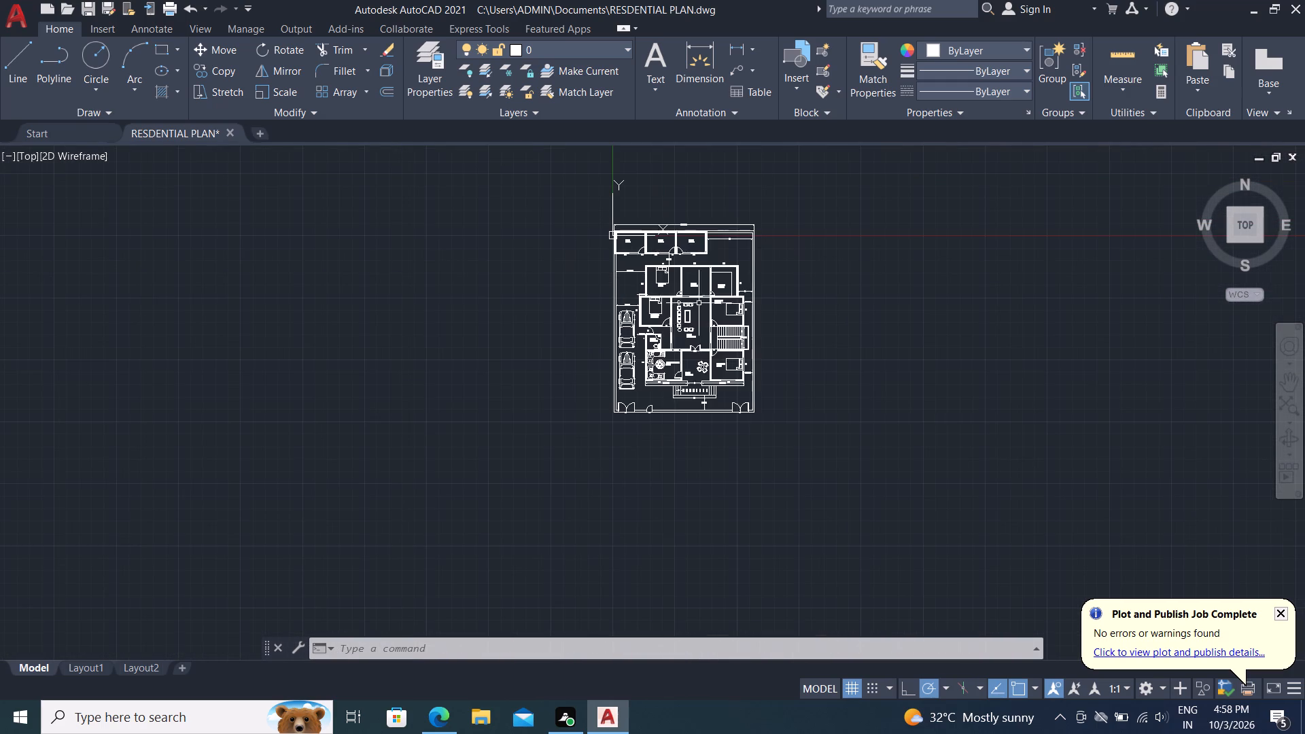
scroll(756, 226, up, 2)
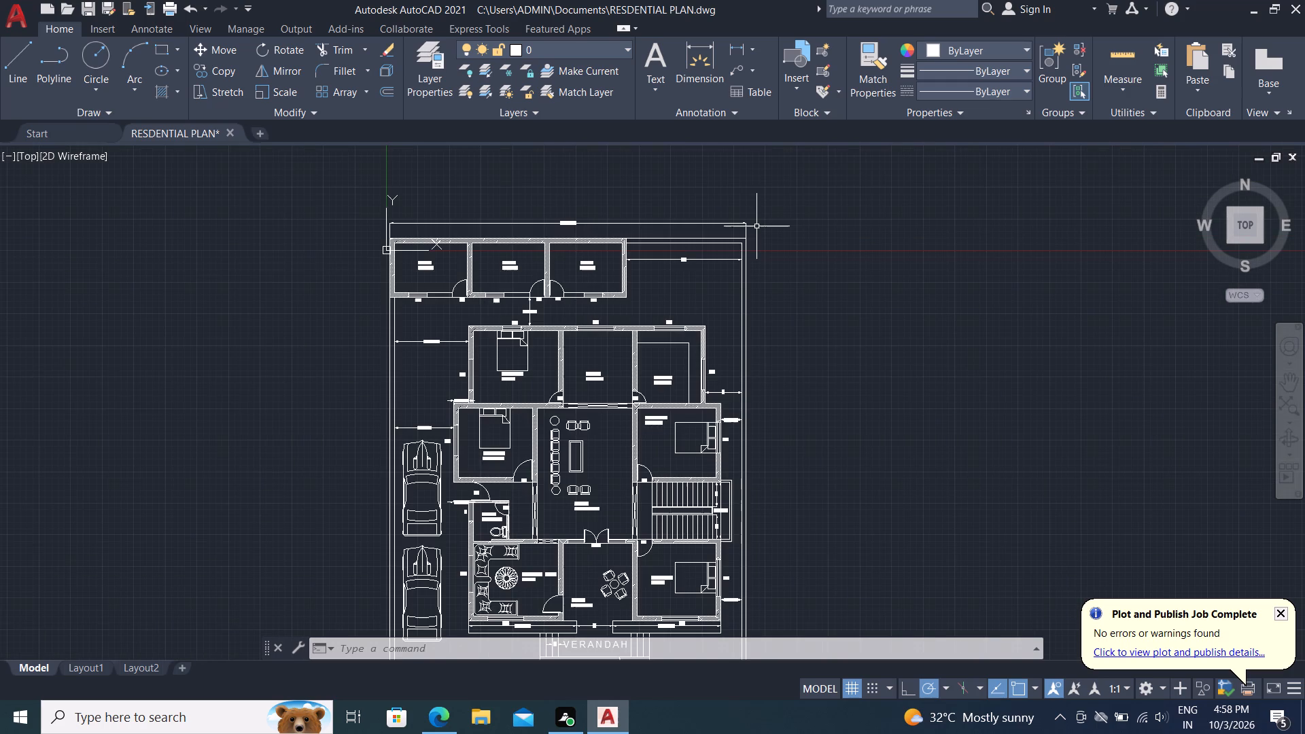
scroll(756, 226, down, 2)
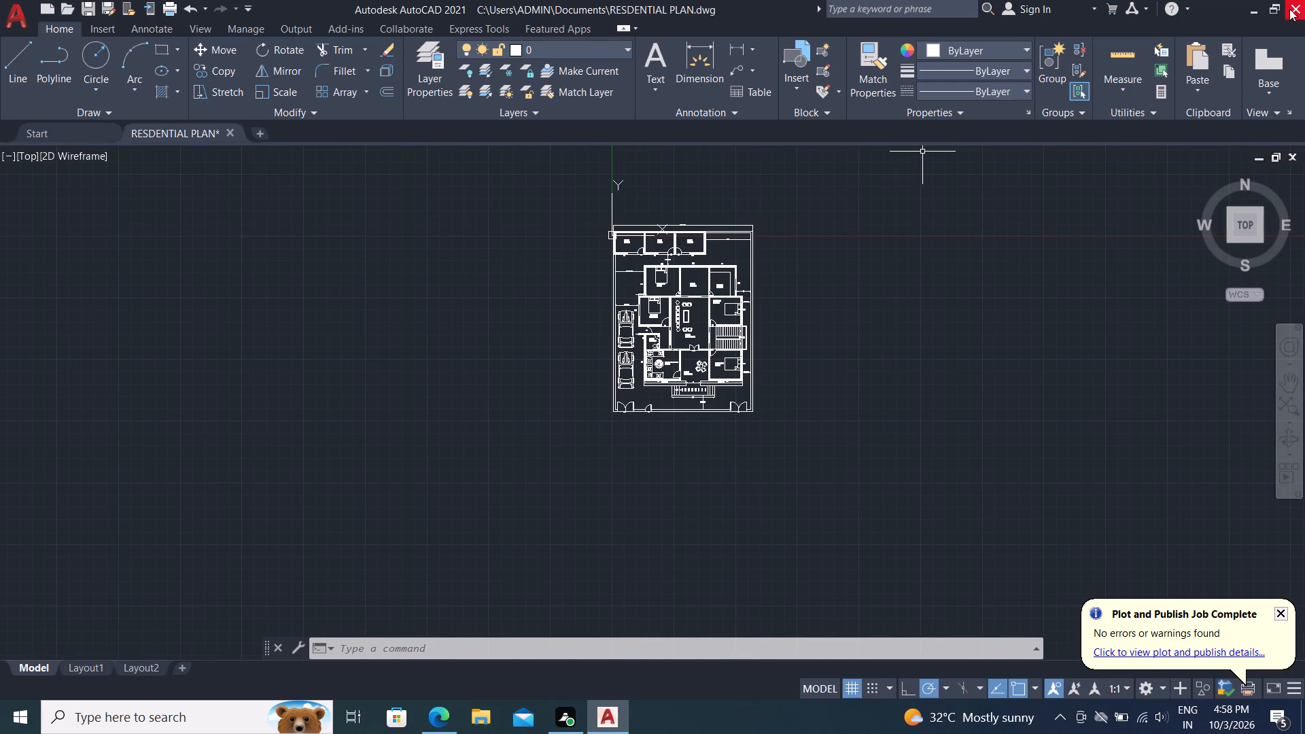
Close AutoCAD, saving the changes to RESDENTIAL PLAN.dwg.
click(1293, 8)
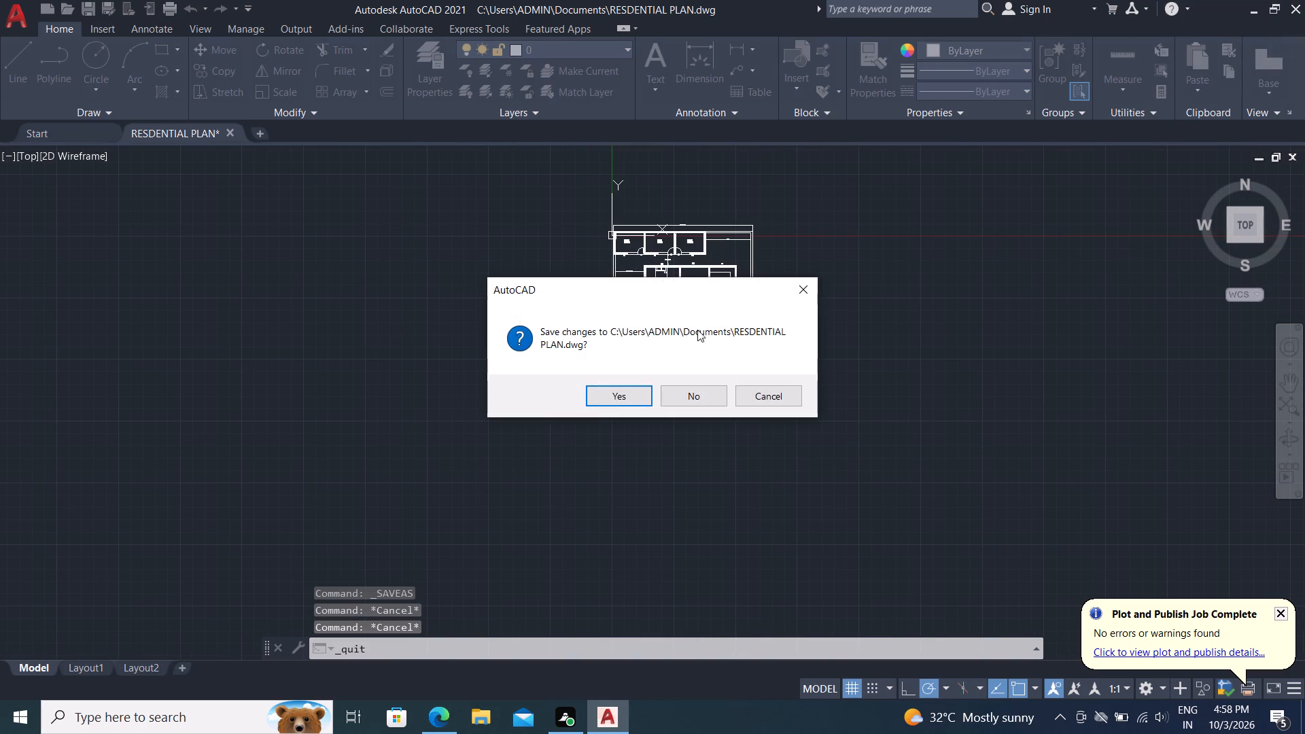
click(599, 408)
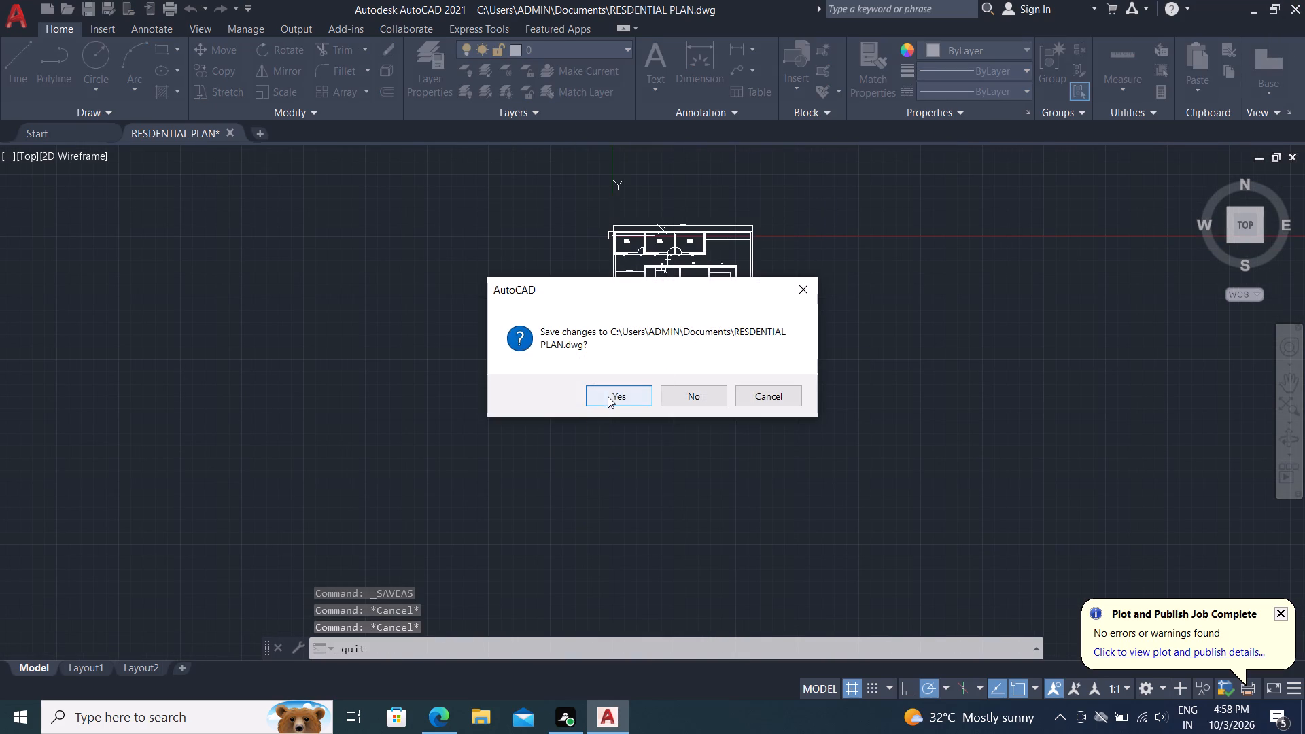
click(608, 396)
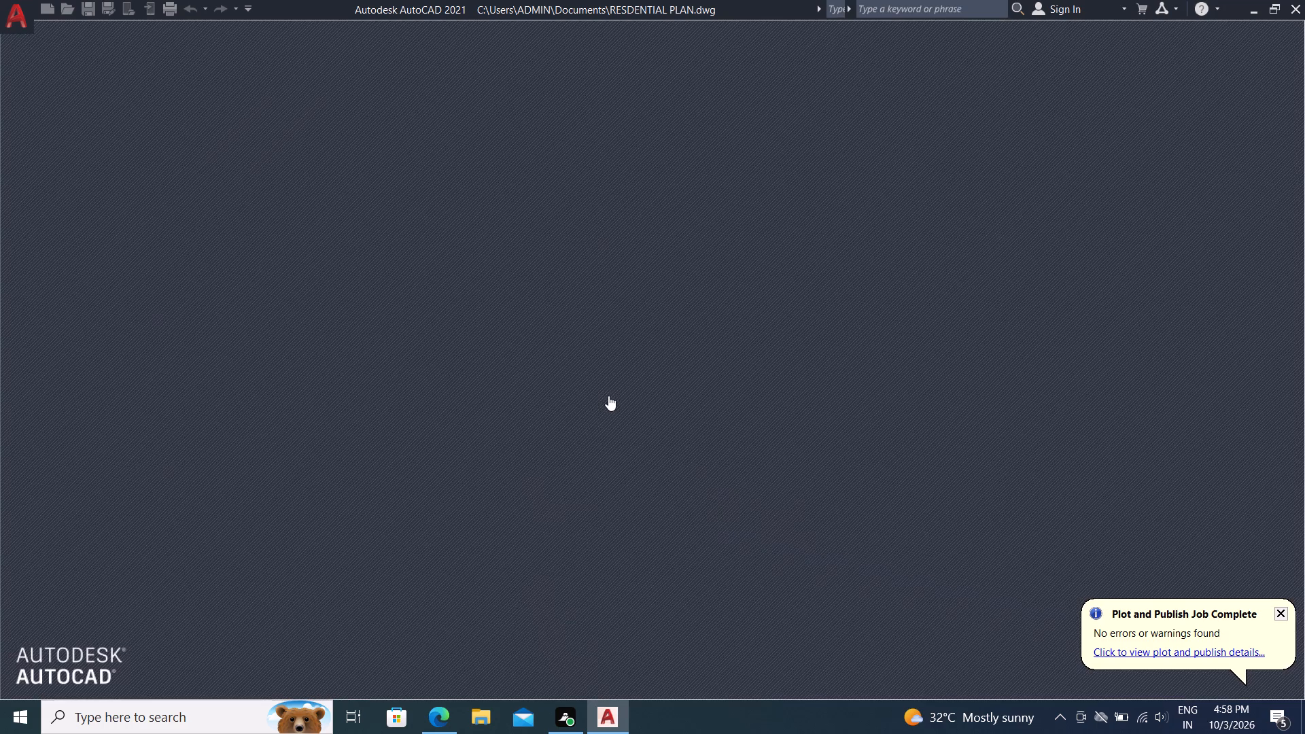
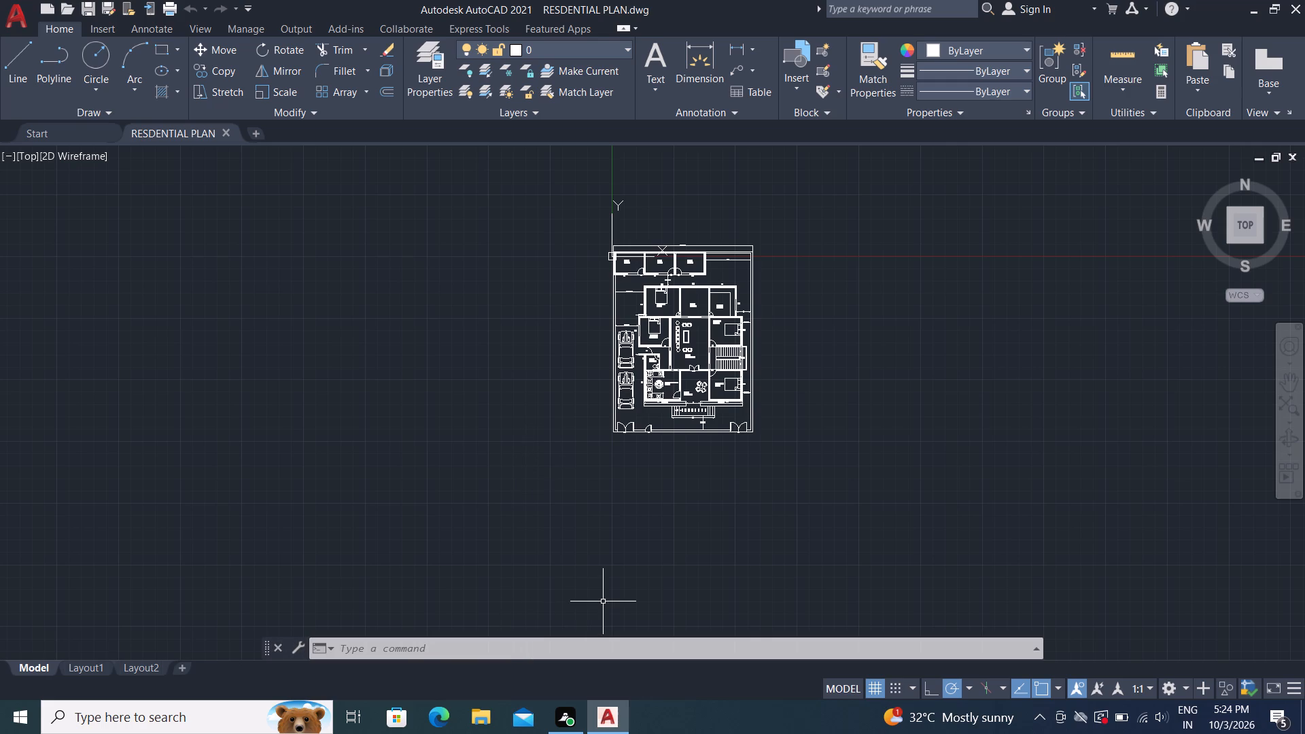
Create three new layers in the Layer Properties Manager and name the third one car.
scroll(642, 365, up, 2)
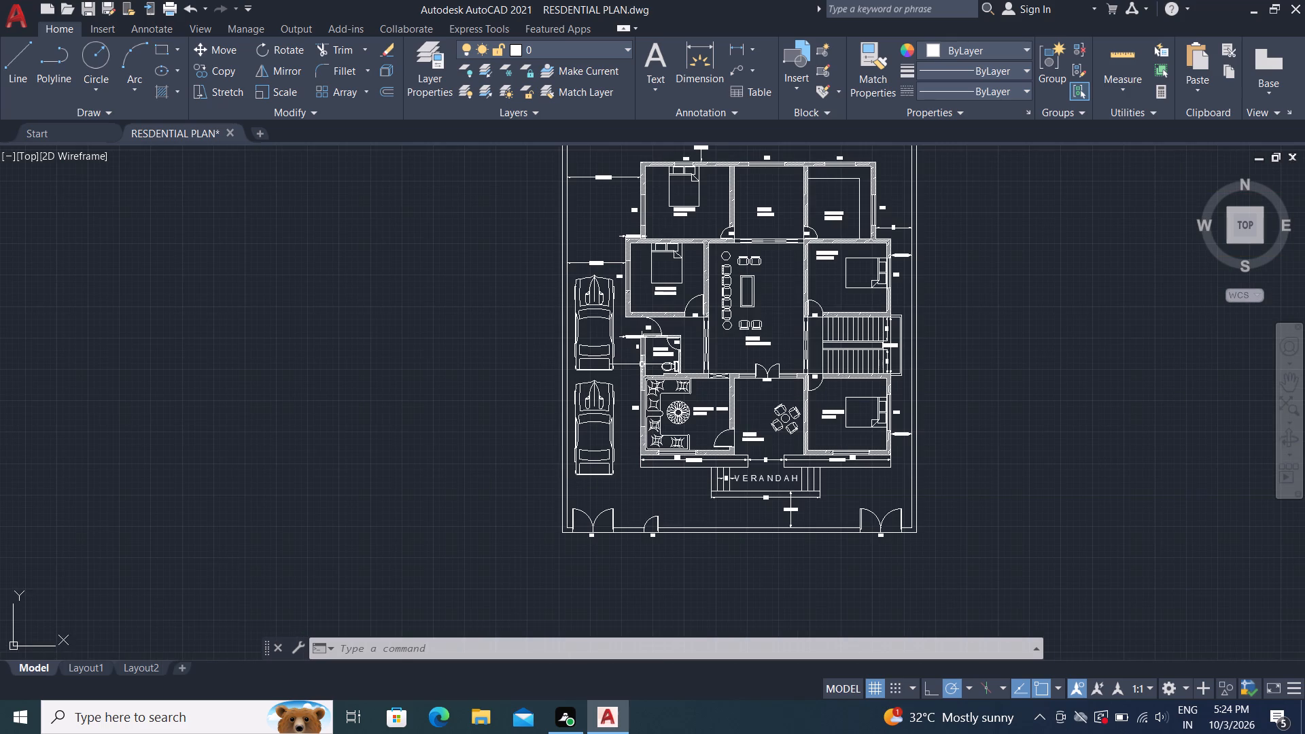
middle_drag(631, 364, 521, 420)
scroll(500, 425, up, 1)
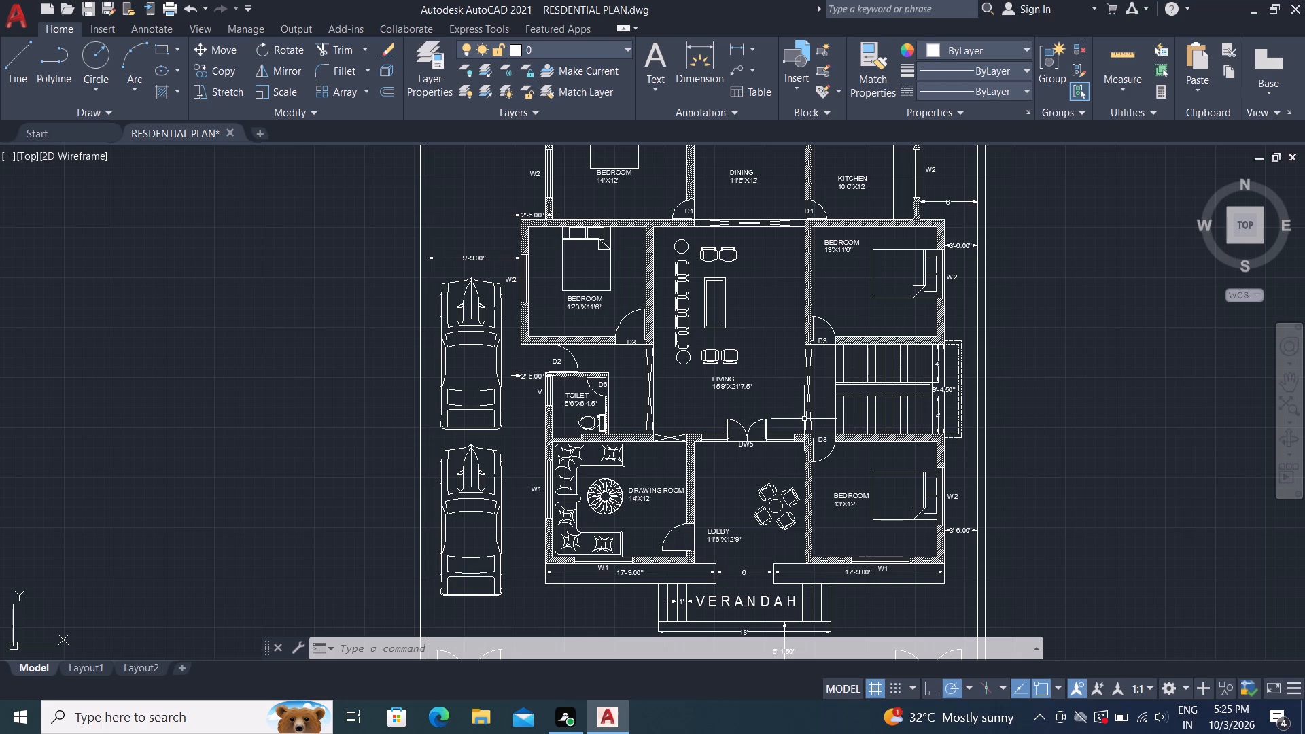
click(576, 46)
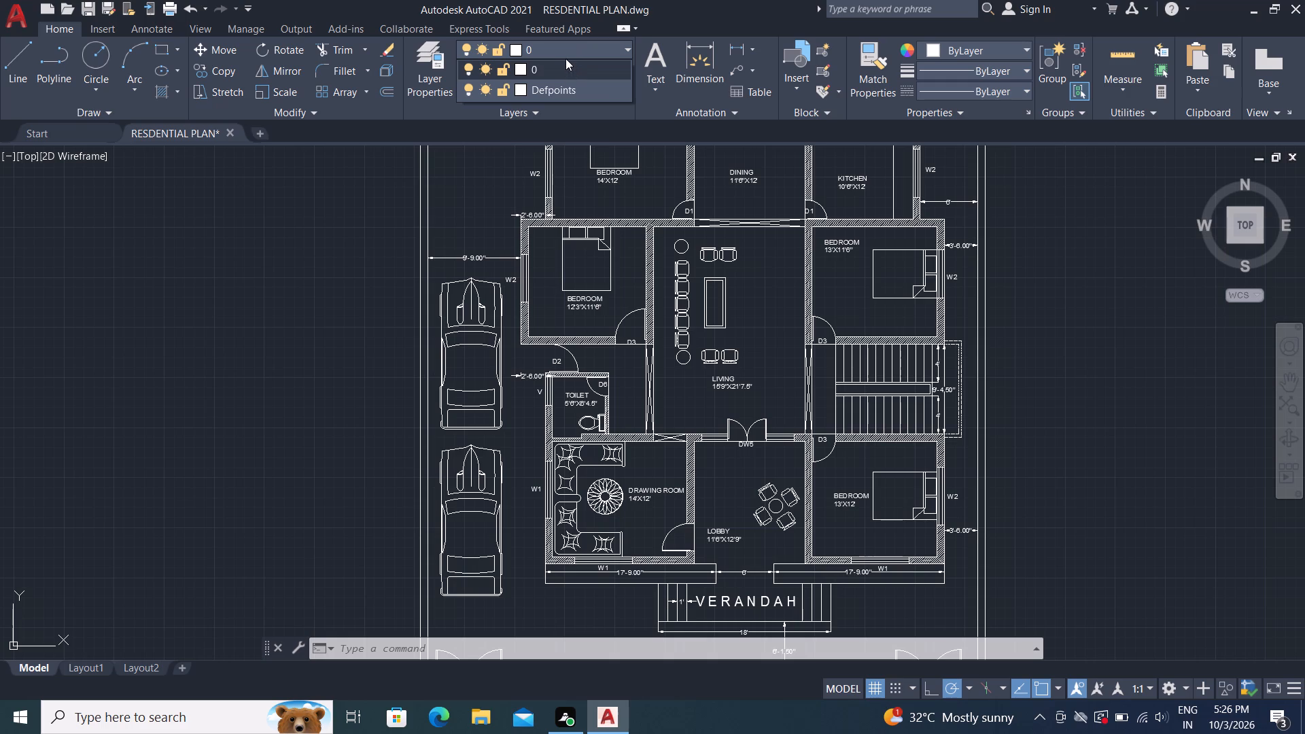
click(428, 67)
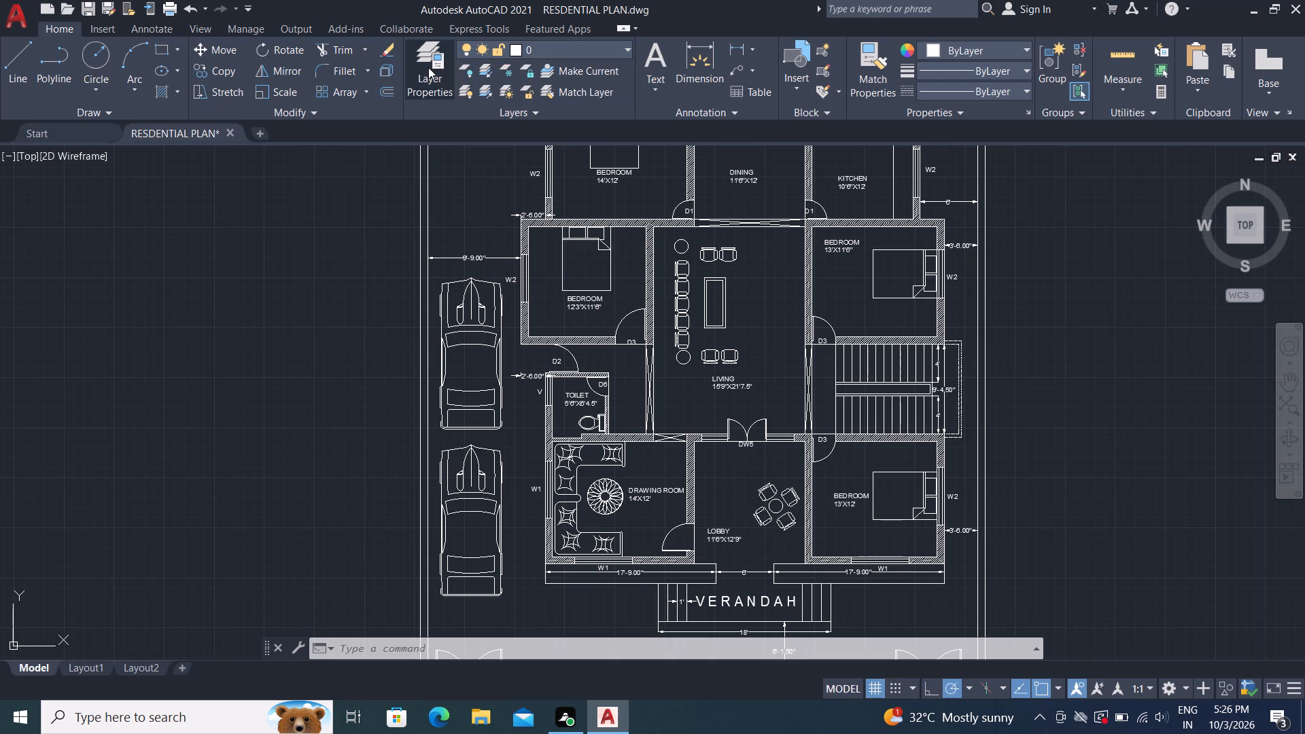
click(428, 68)
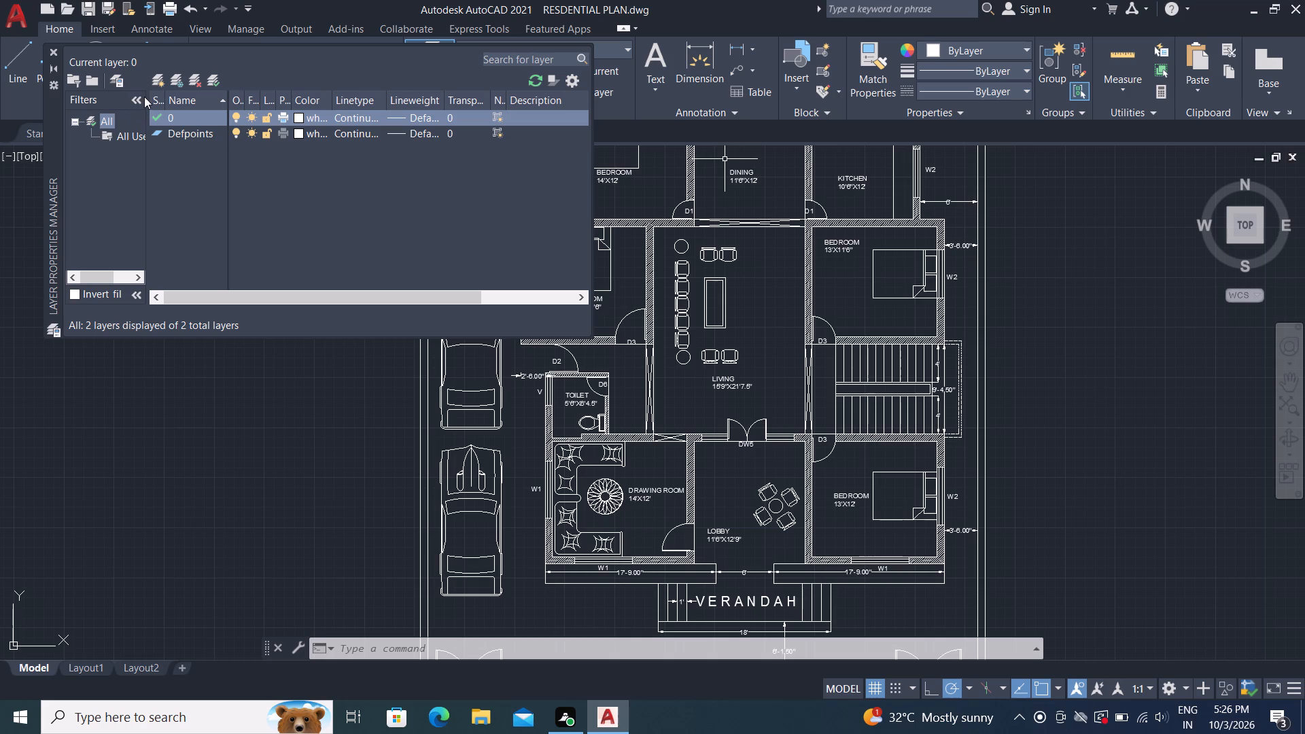
click(154, 78)
double_click(154, 78)
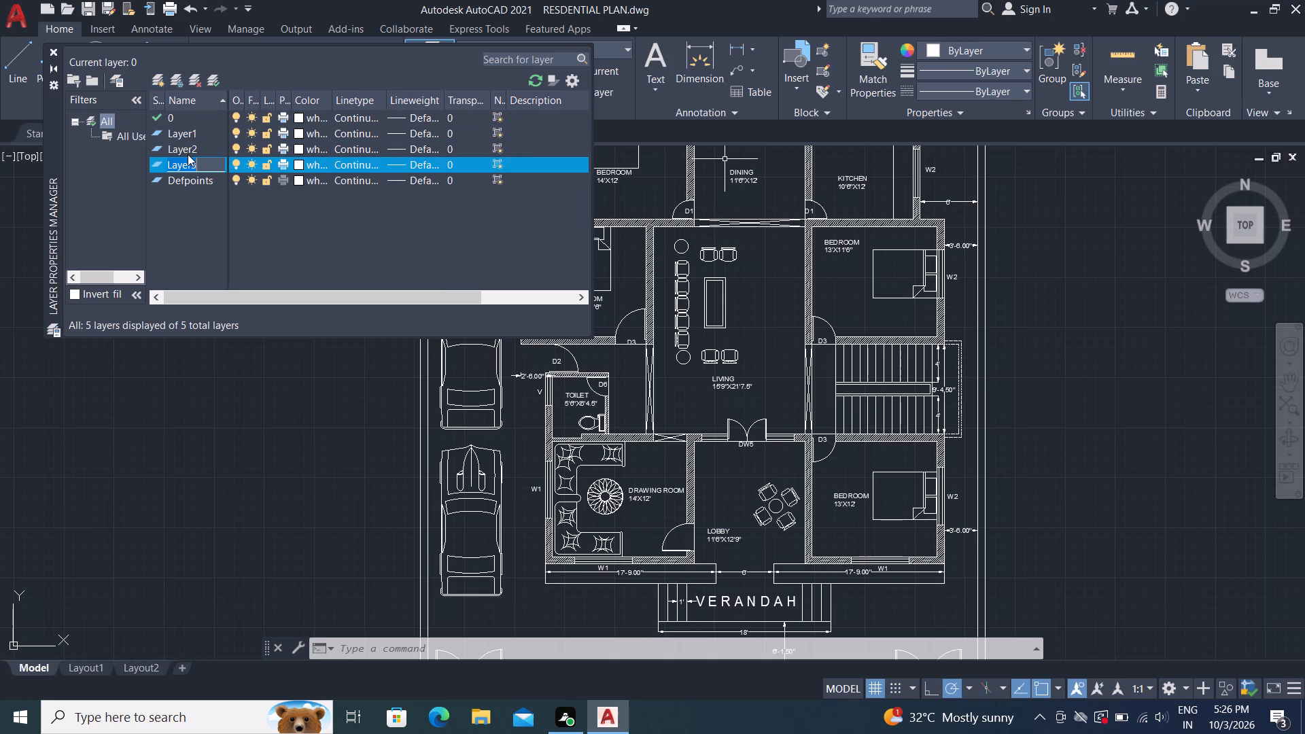
key(BackSpace)
key(BackSpace)
text(car)
Set the car layer's color to index 250.
click(296, 162)
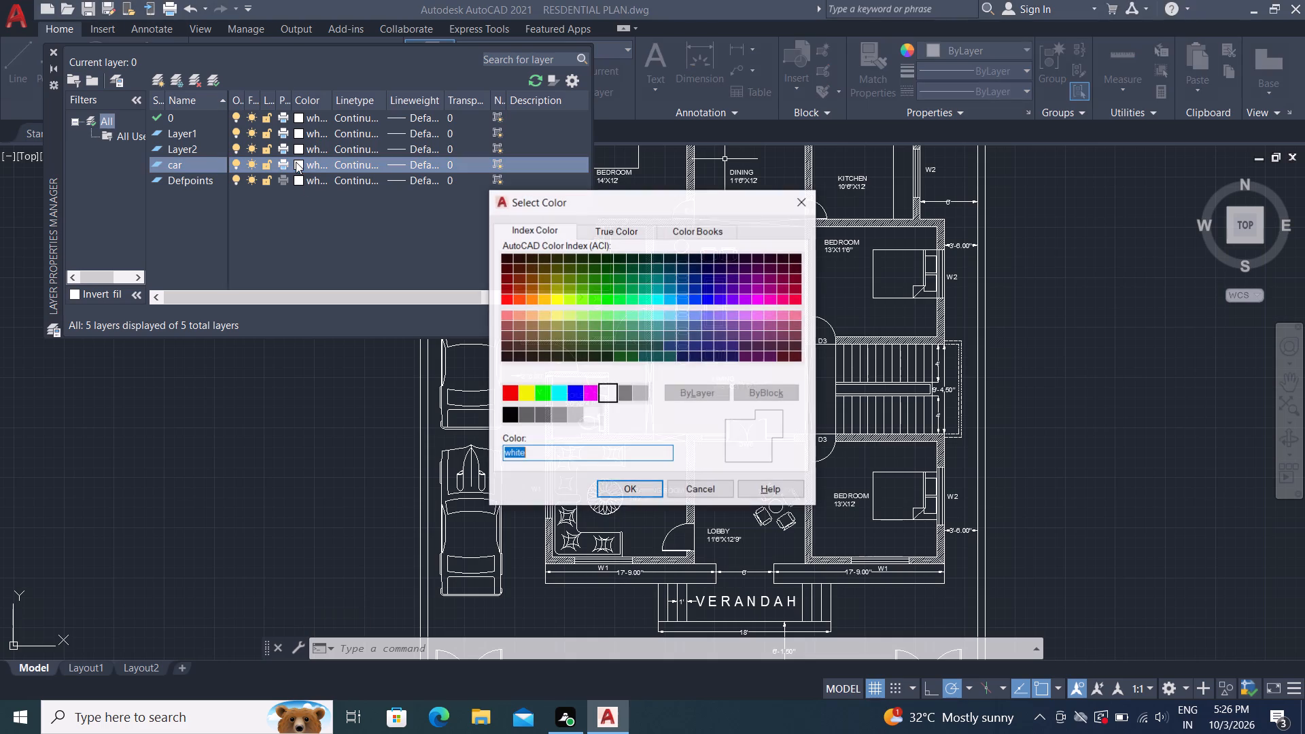
click(508, 419)
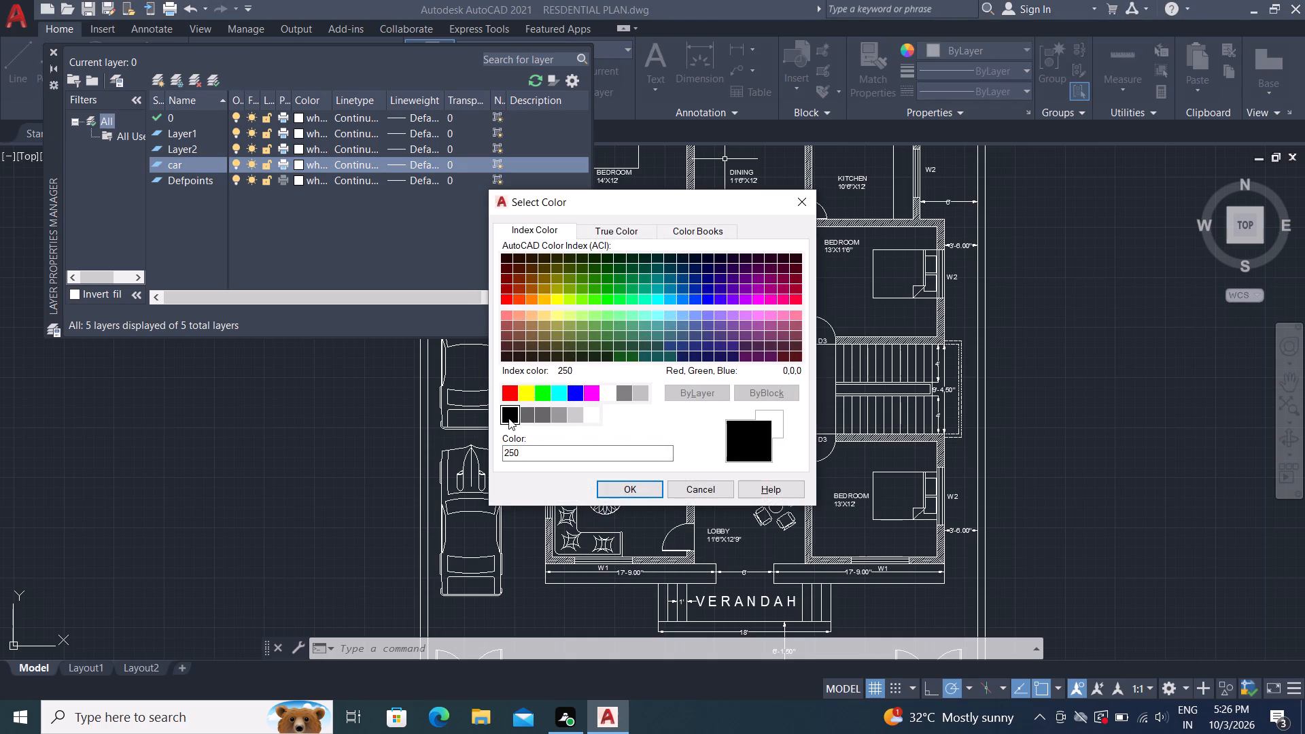
click(631, 487)
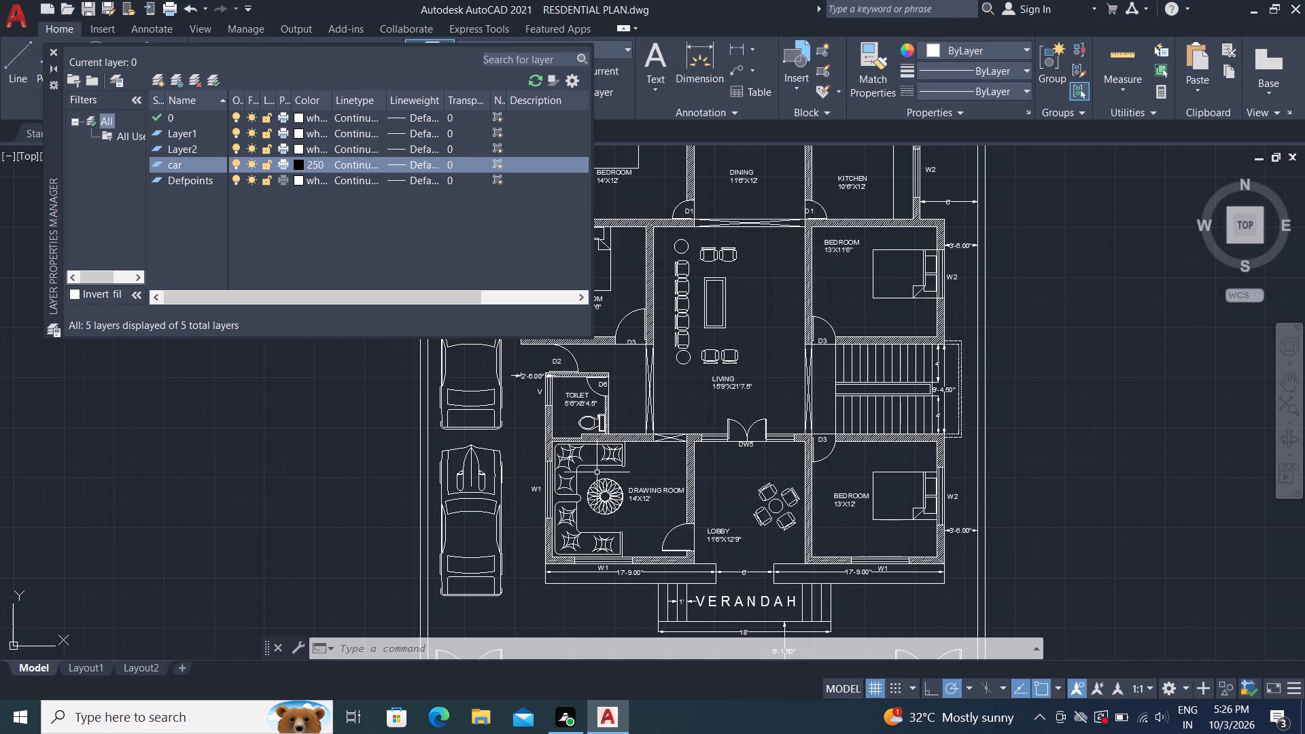
Set Layer2's color to blue.
click(186, 144)
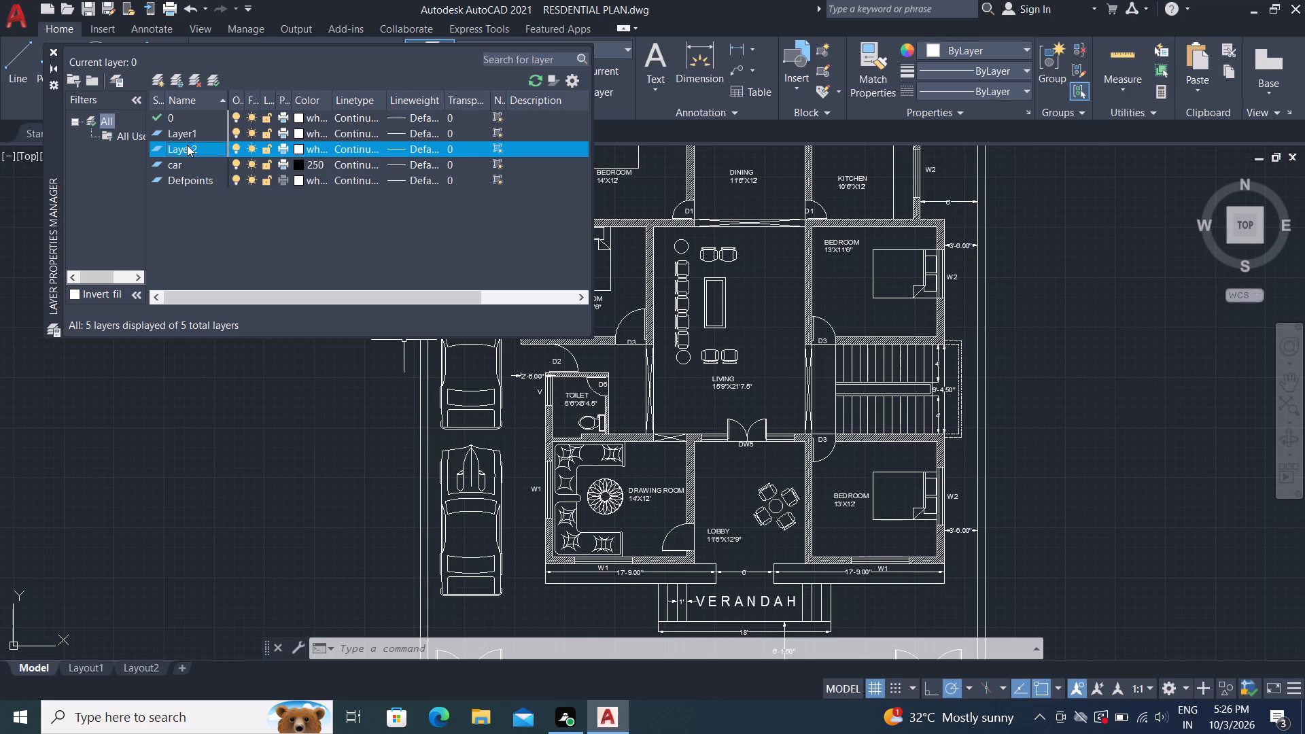
key(BackSpace)
key(BackSpace)
key(BackSpace)
click(307, 150)
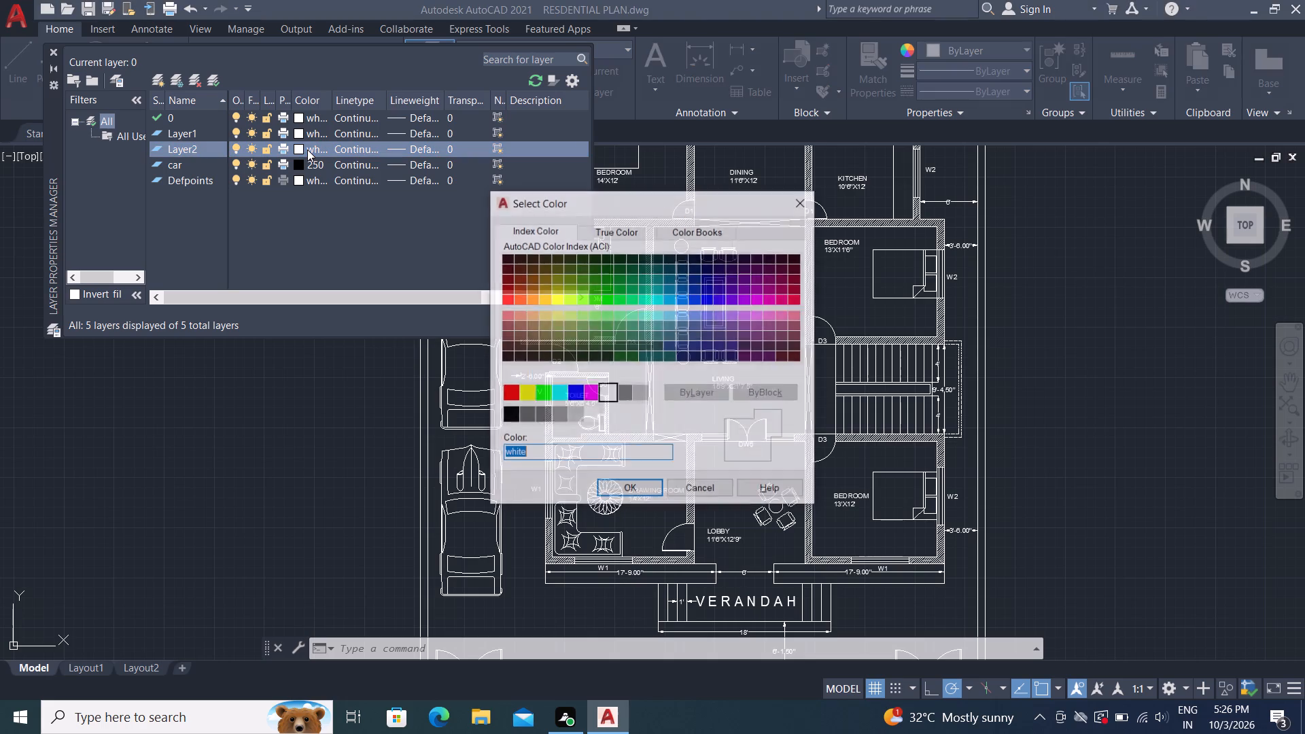
click(577, 396)
click(628, 493)
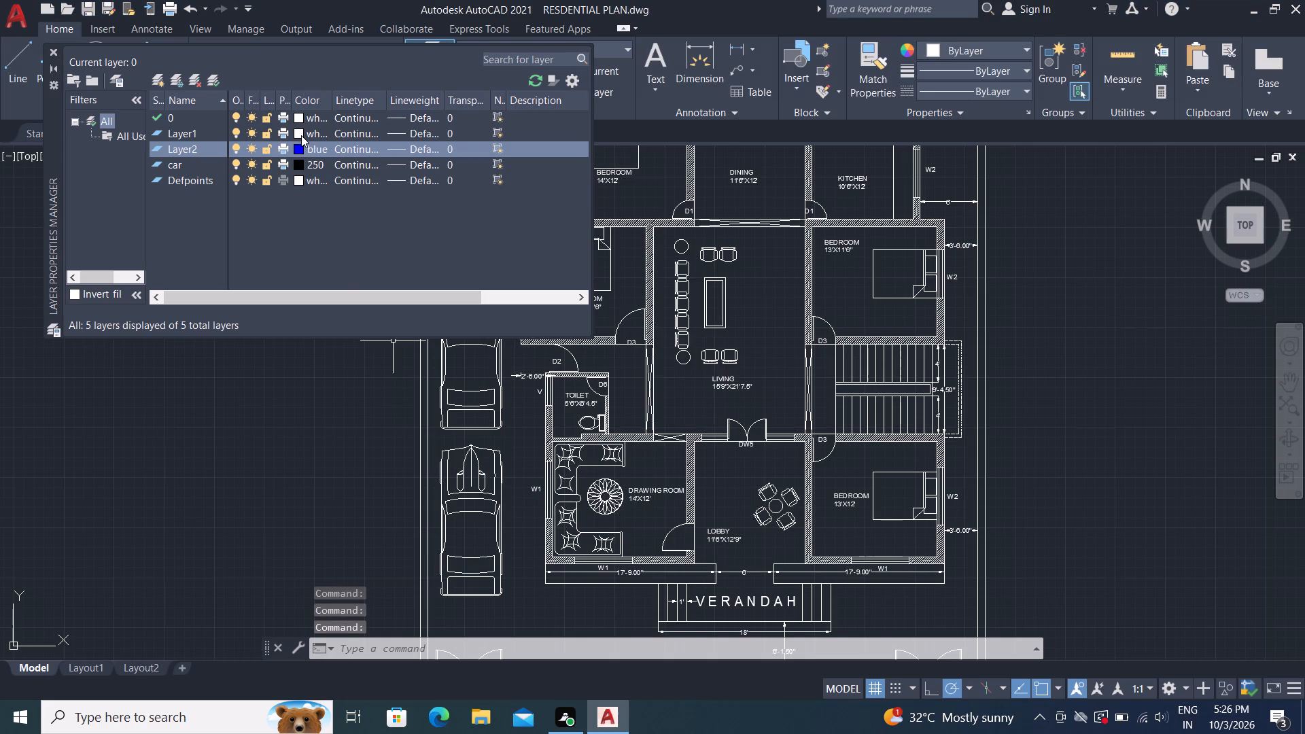
Set Layer1's color to green and close the Layer Properties Manager.
click(299, 135)
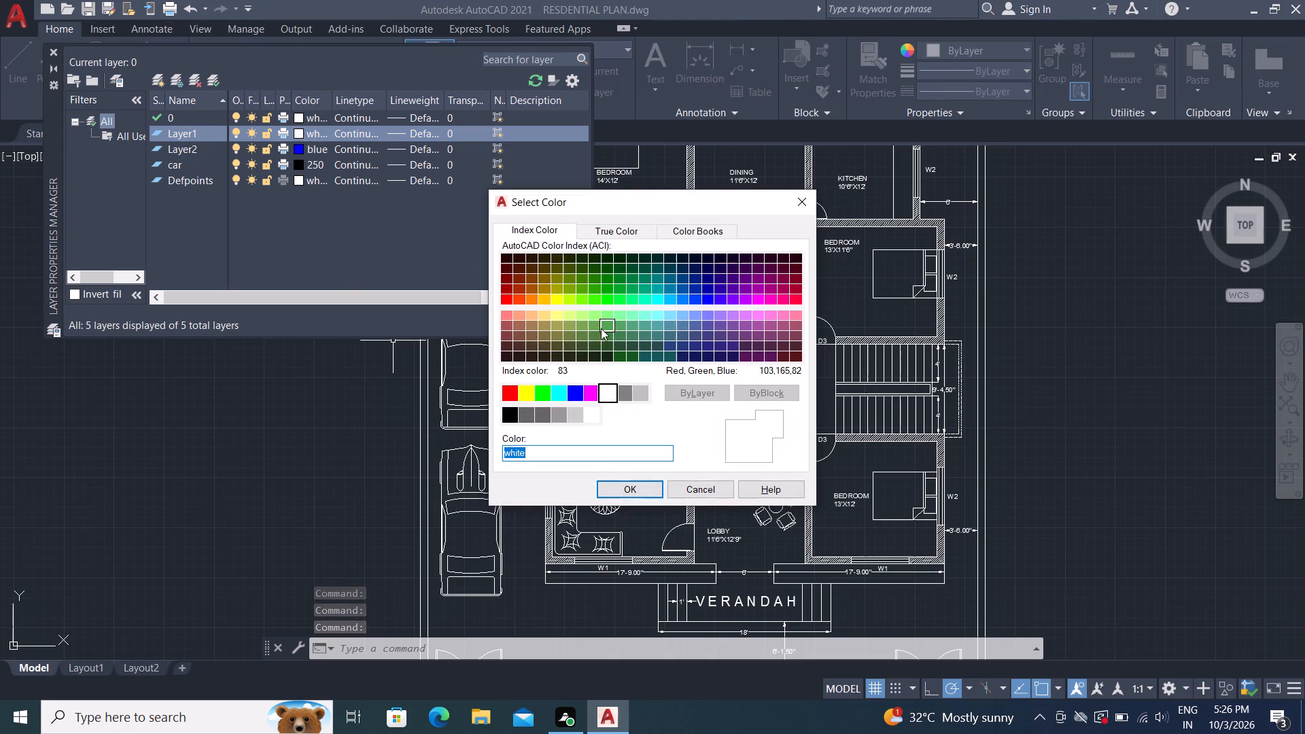
click(538, 387)
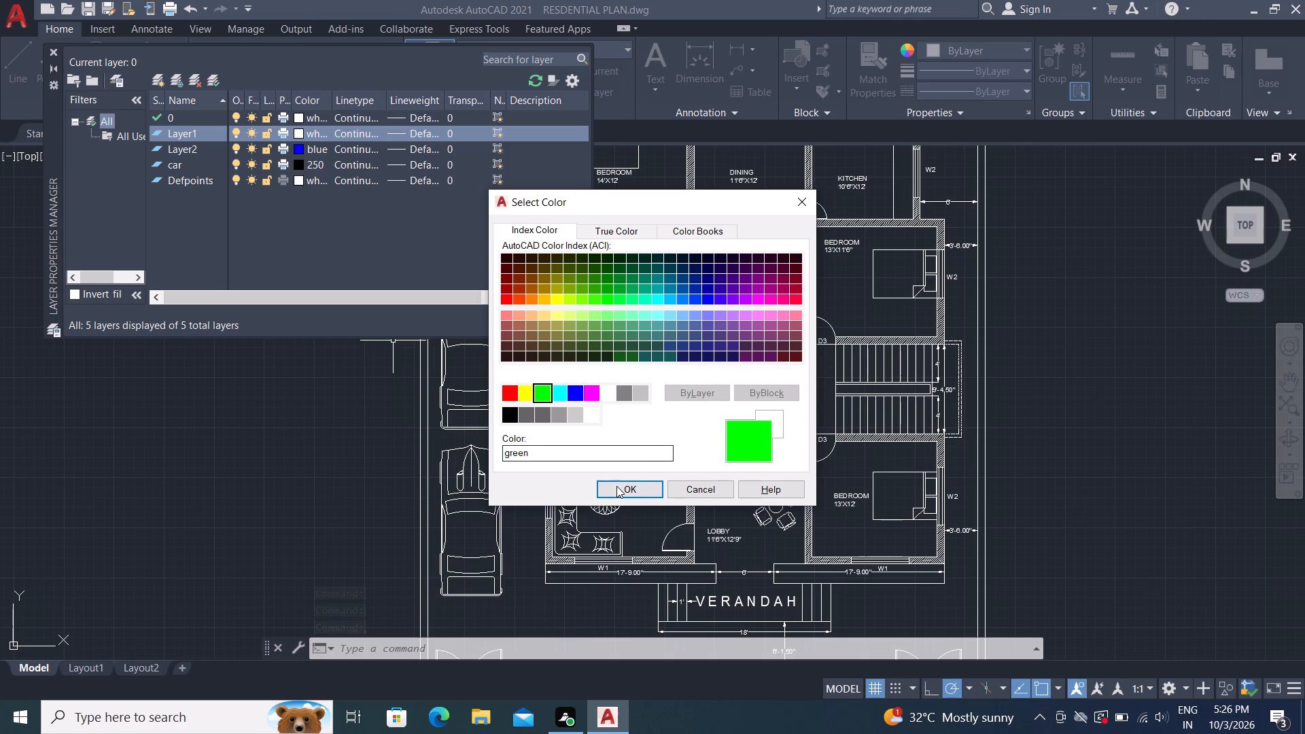
click(616, 486)
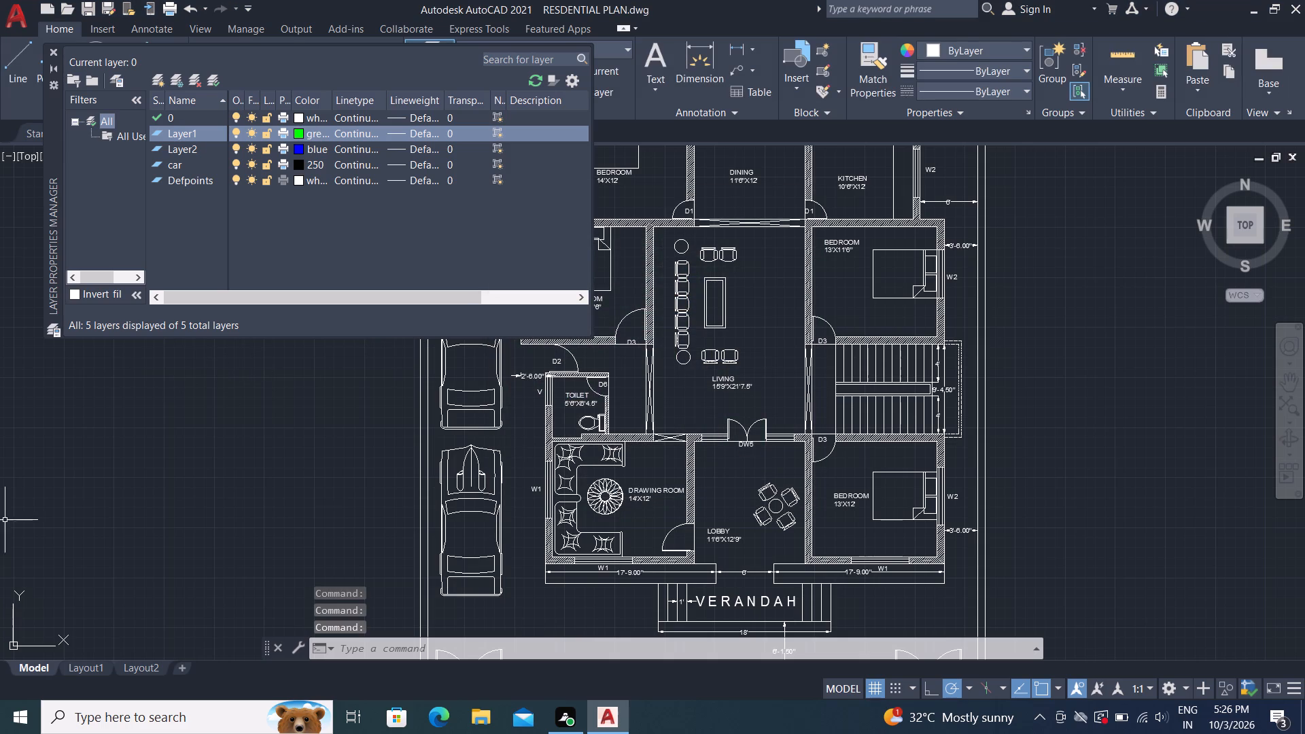
click(51, 50)
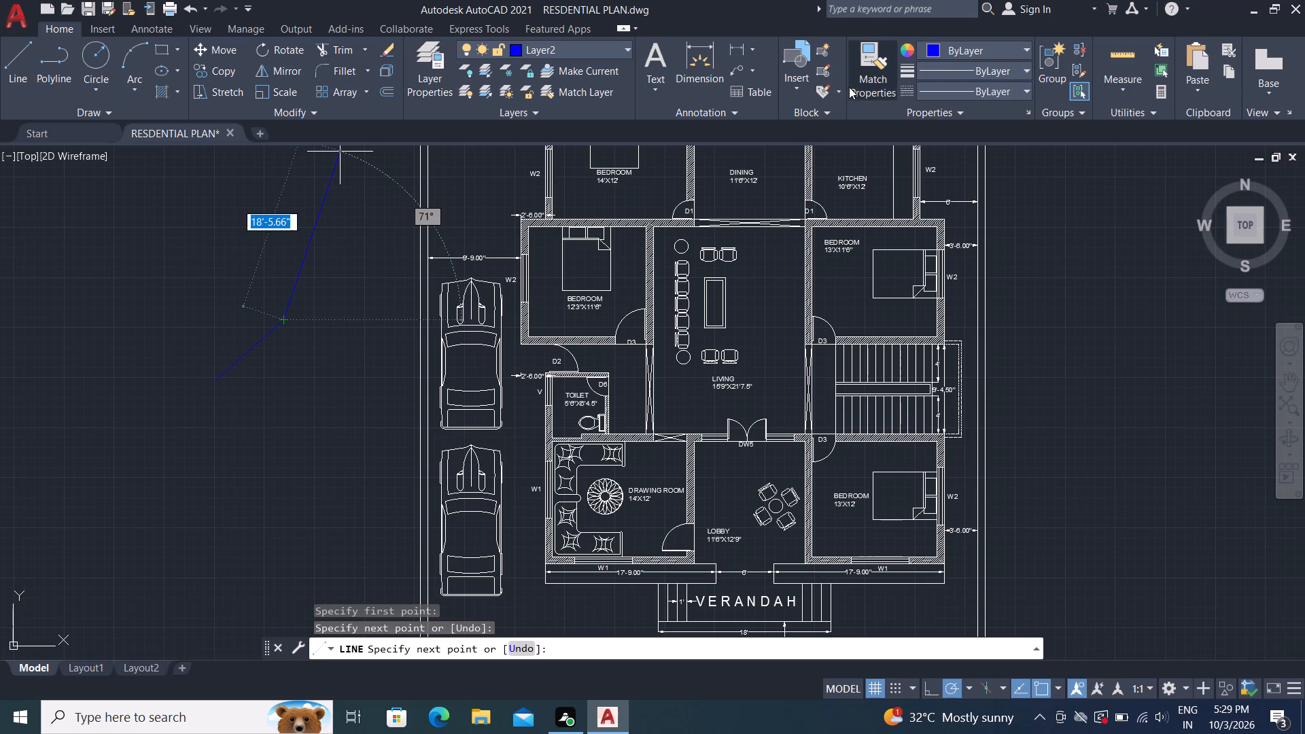
Match the properties of the blue Layer2 line beside the plan to the row of five chairs in the living room.
click(860, 70)
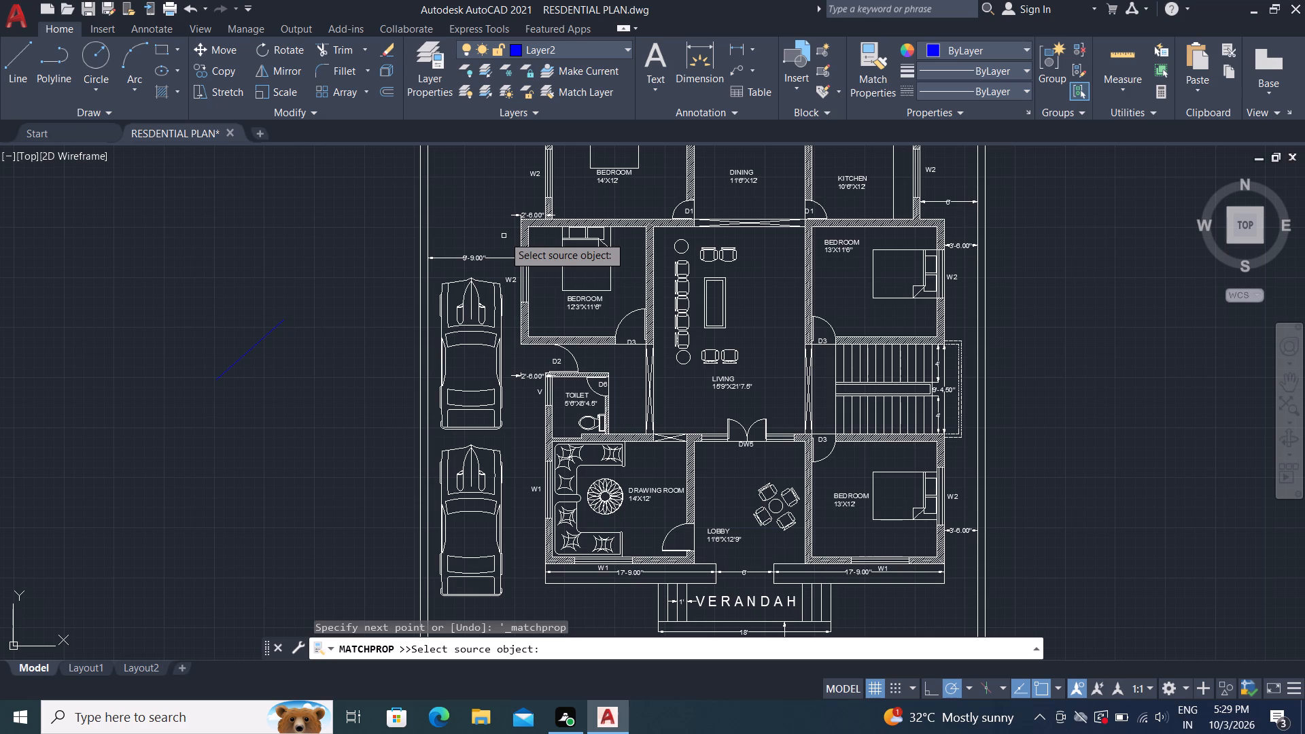
click(262, 341)
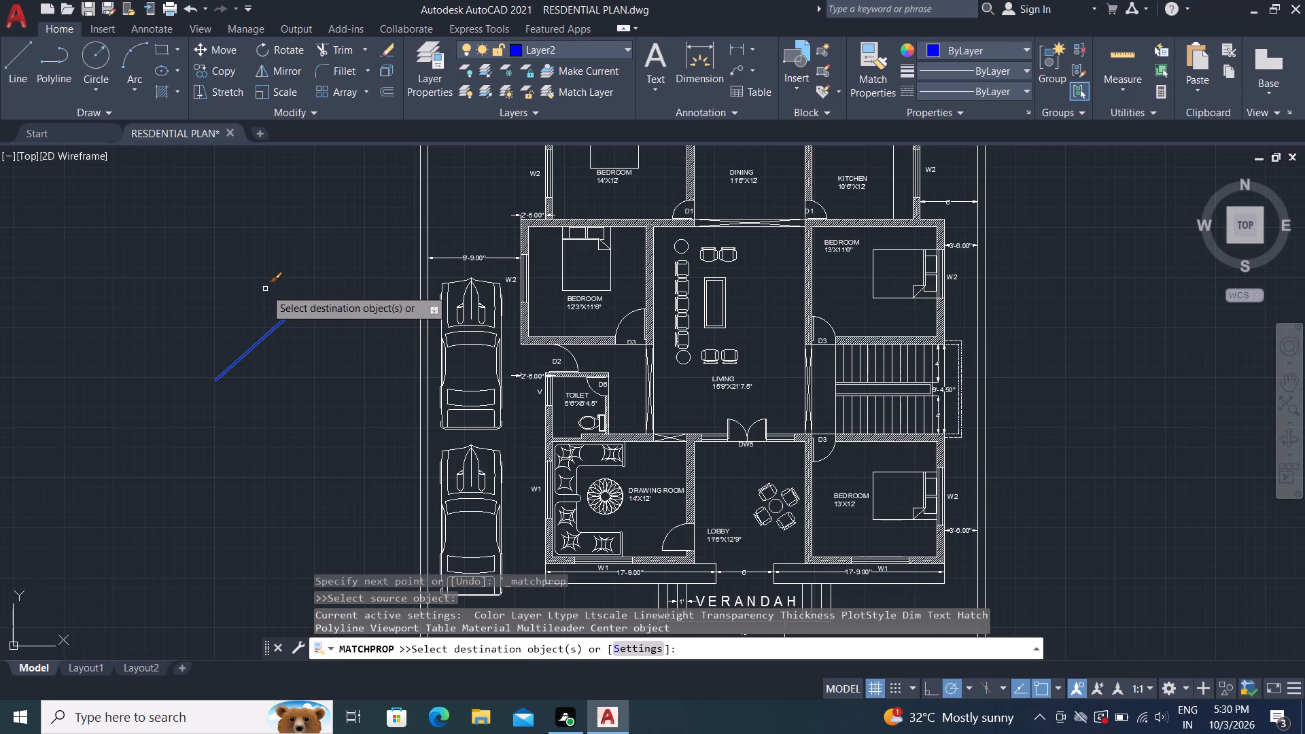
click(686, 287)
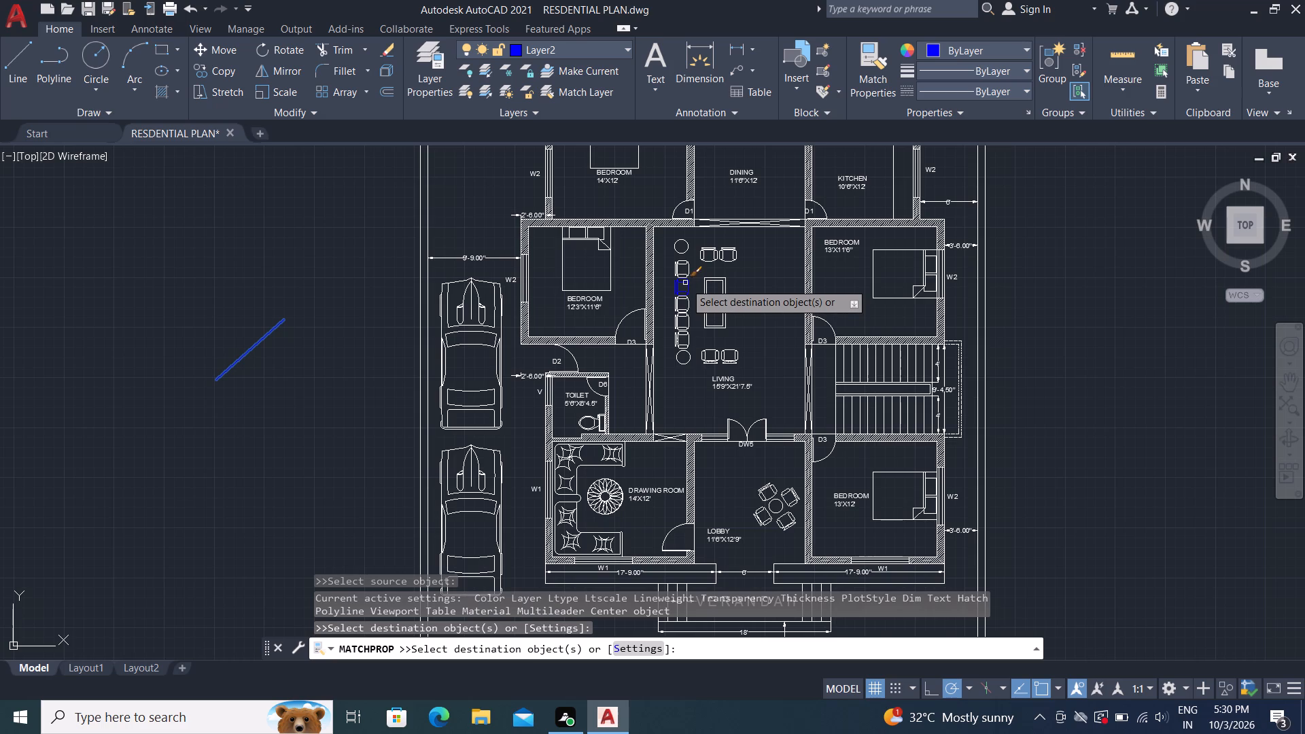
scroll(685, 282, up, 2)
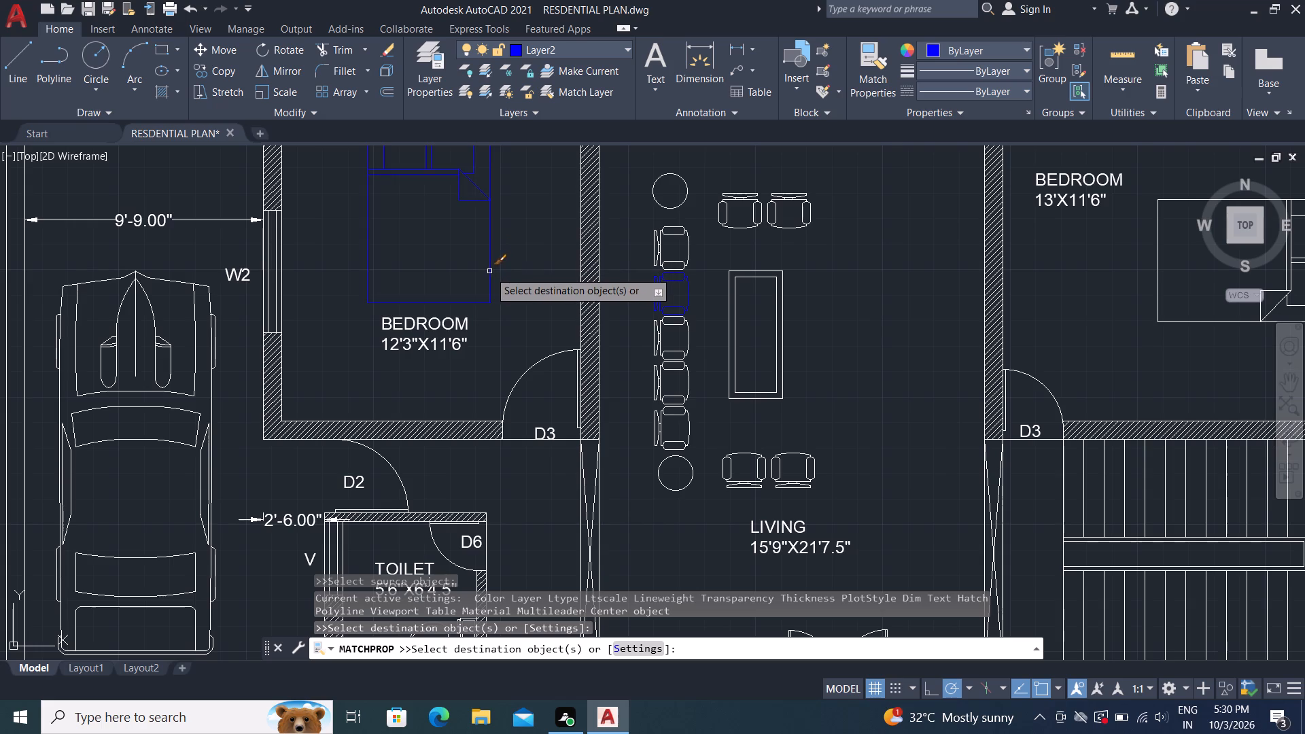
click(657, 258)
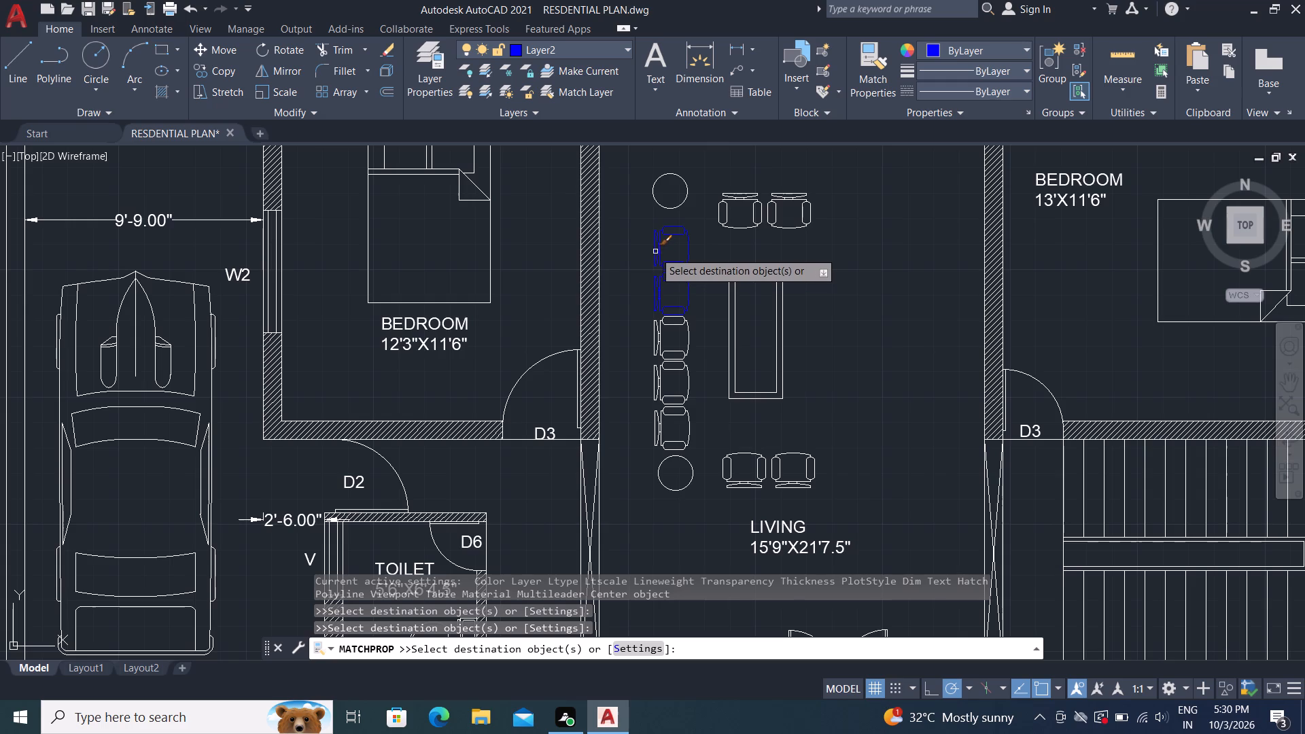
click(661, 332)
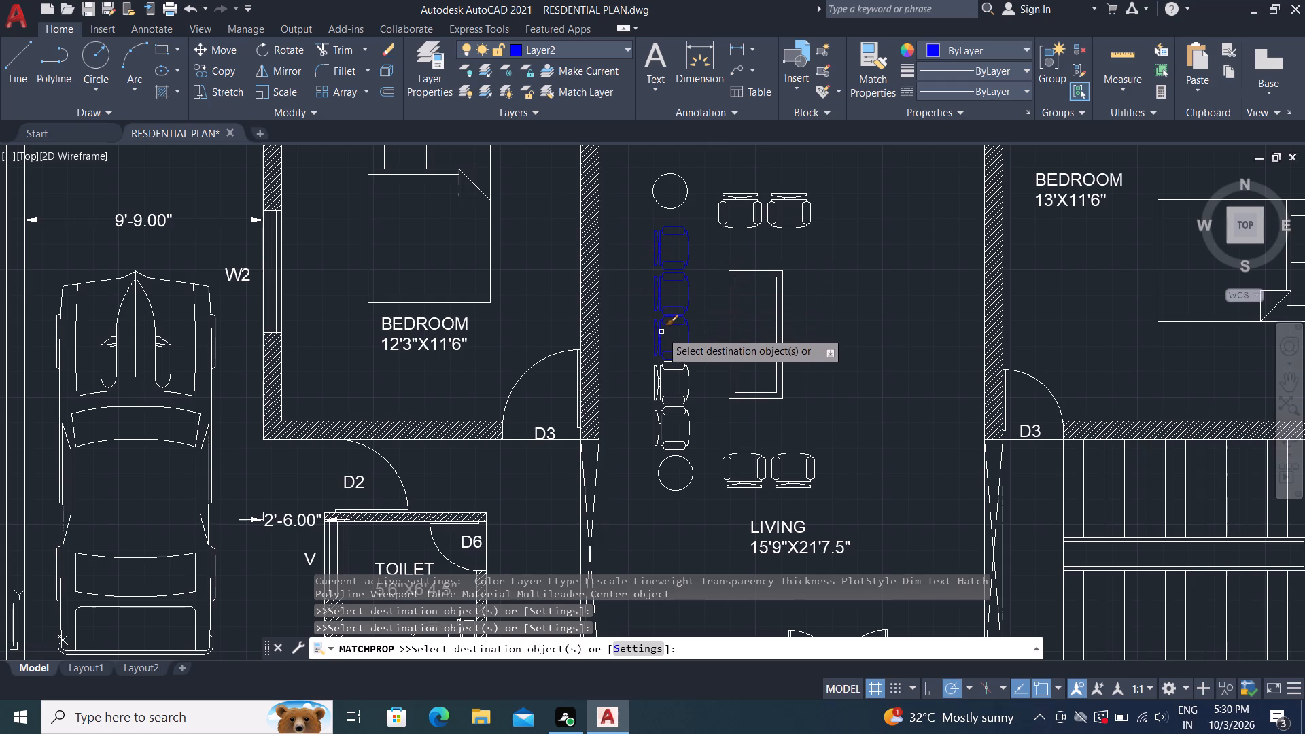
click(658, 374)
click(661, 414)
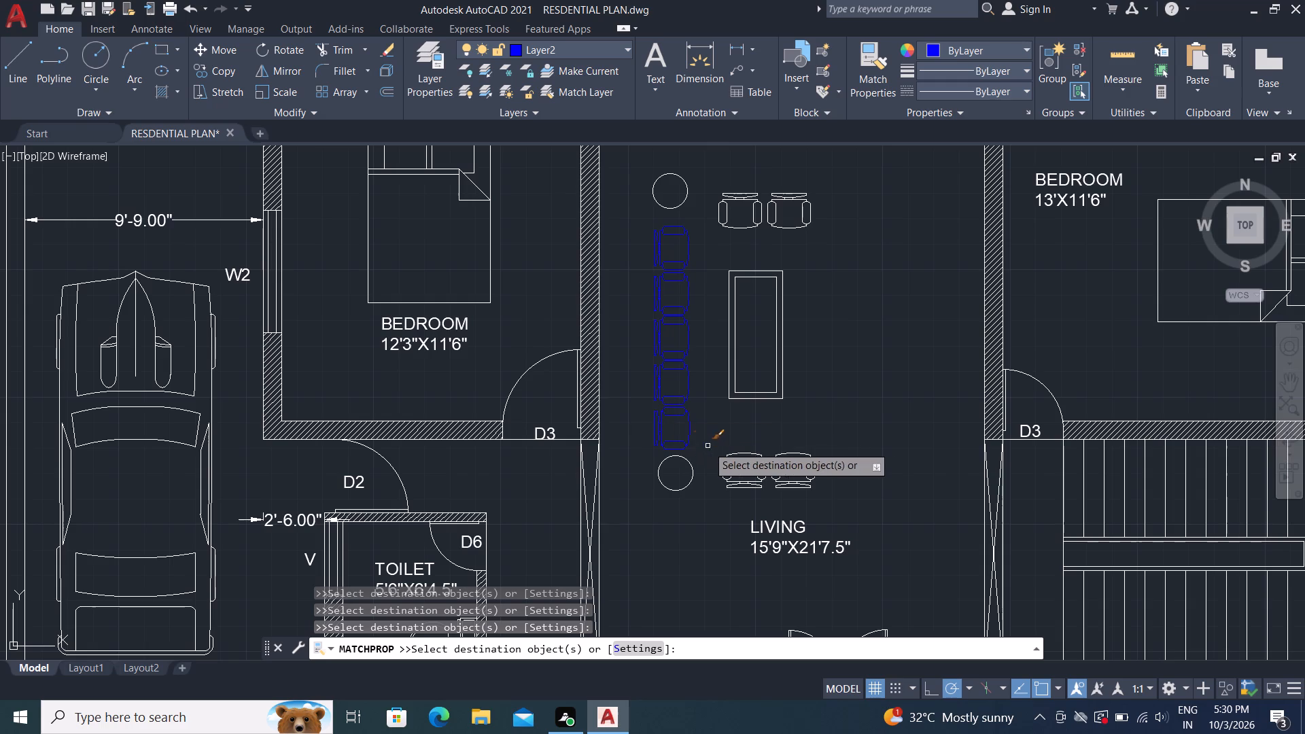
Apply the same matched Layer2 properties to the two pairs of chairs at both ends of the living room's center table.
click(740, 464)
click(773, 465)
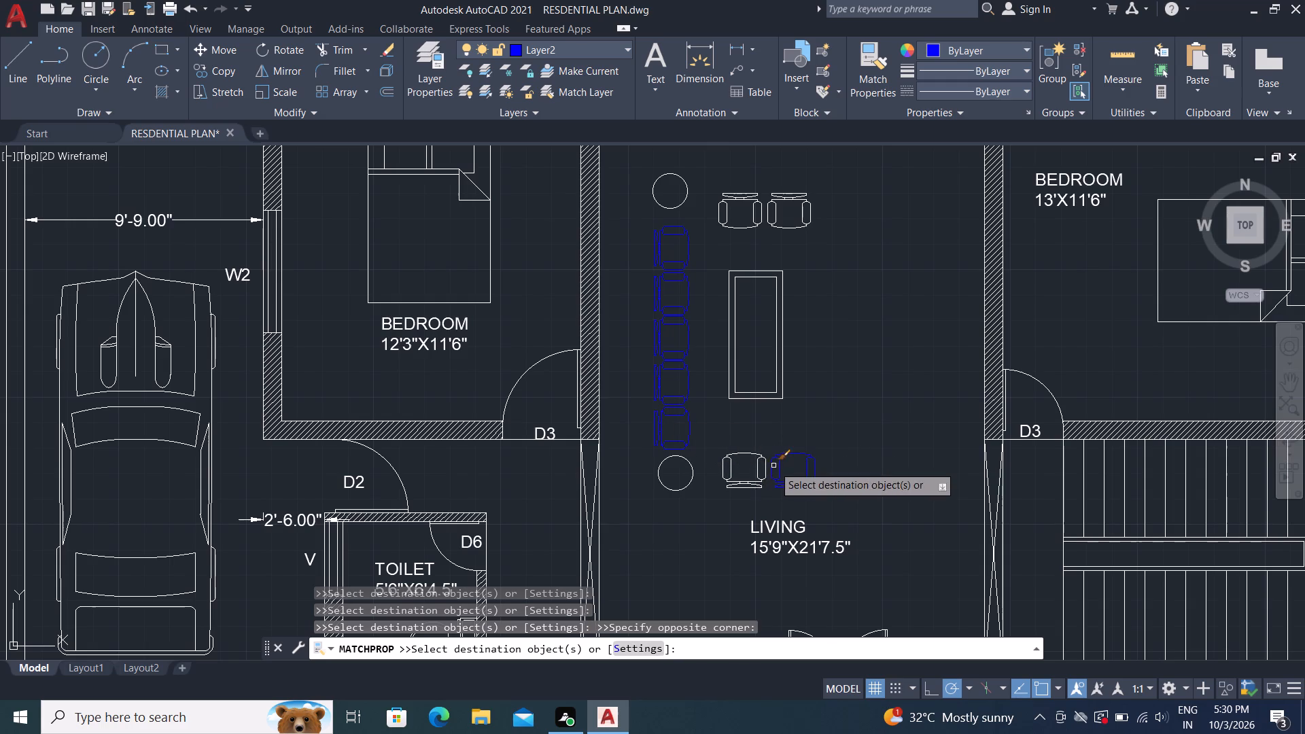
click(729, 464)
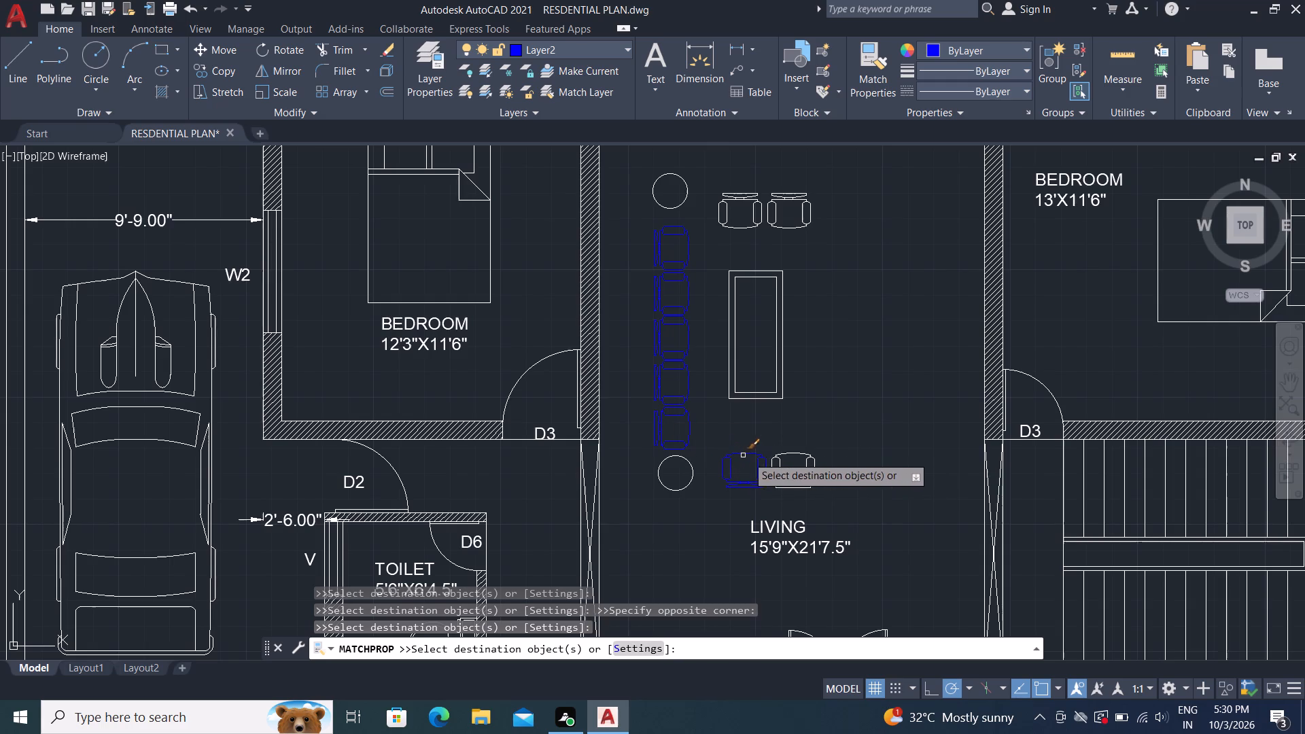
click(778, 466)
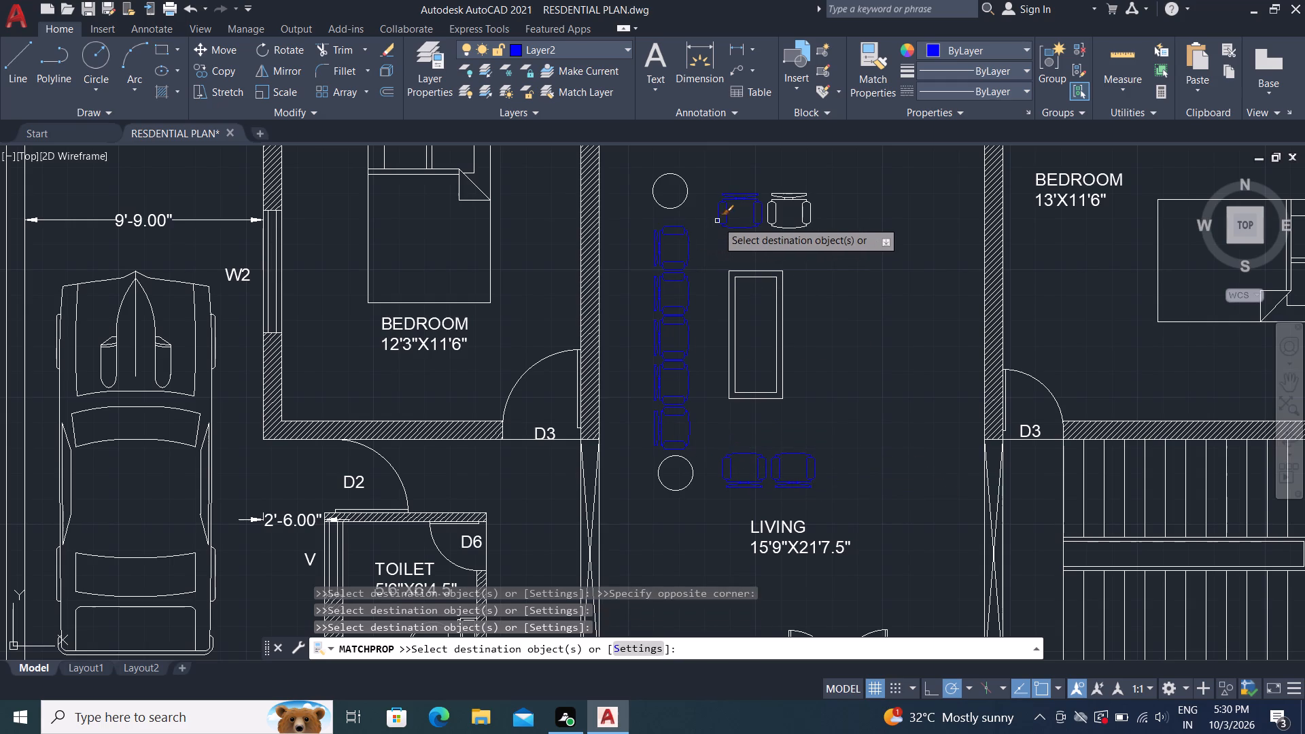
click(720, 220)
click(775, 218)
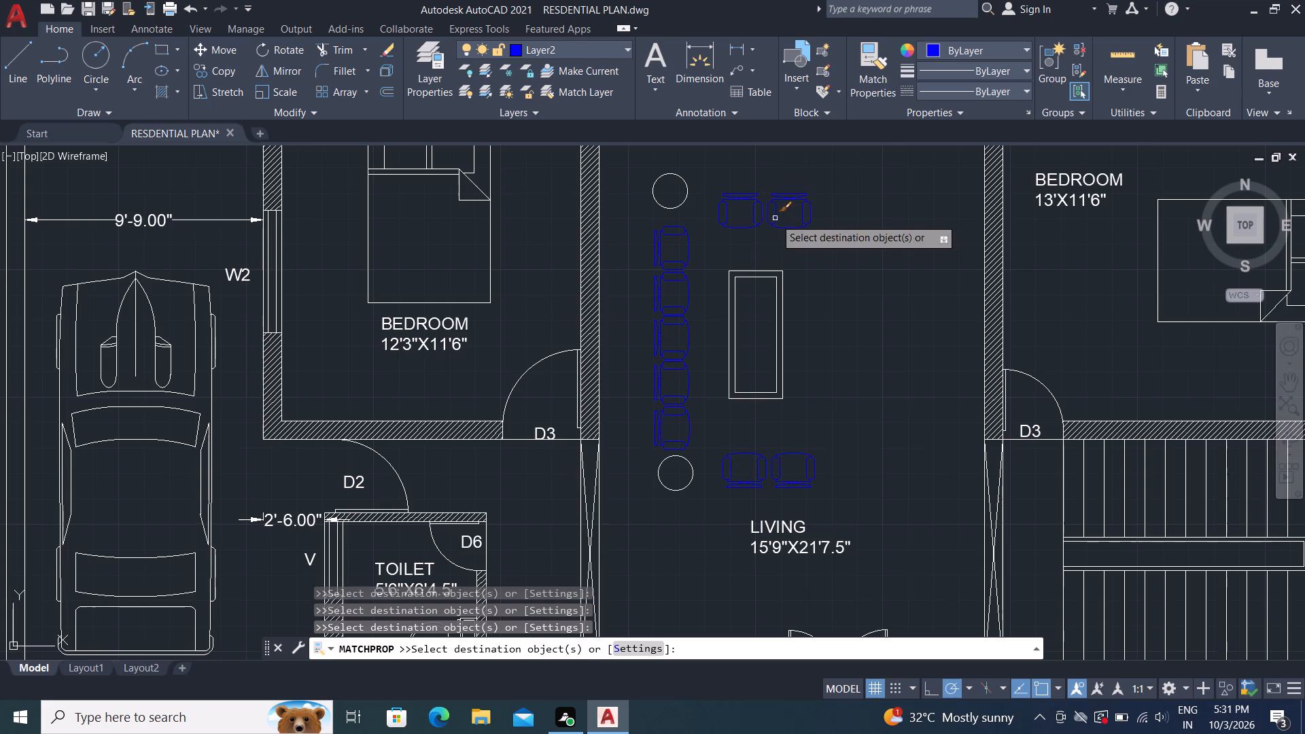
Apply the matched Layer2 properties to the two round side tables at the ends of the living room's chair row.
click(680, 198)
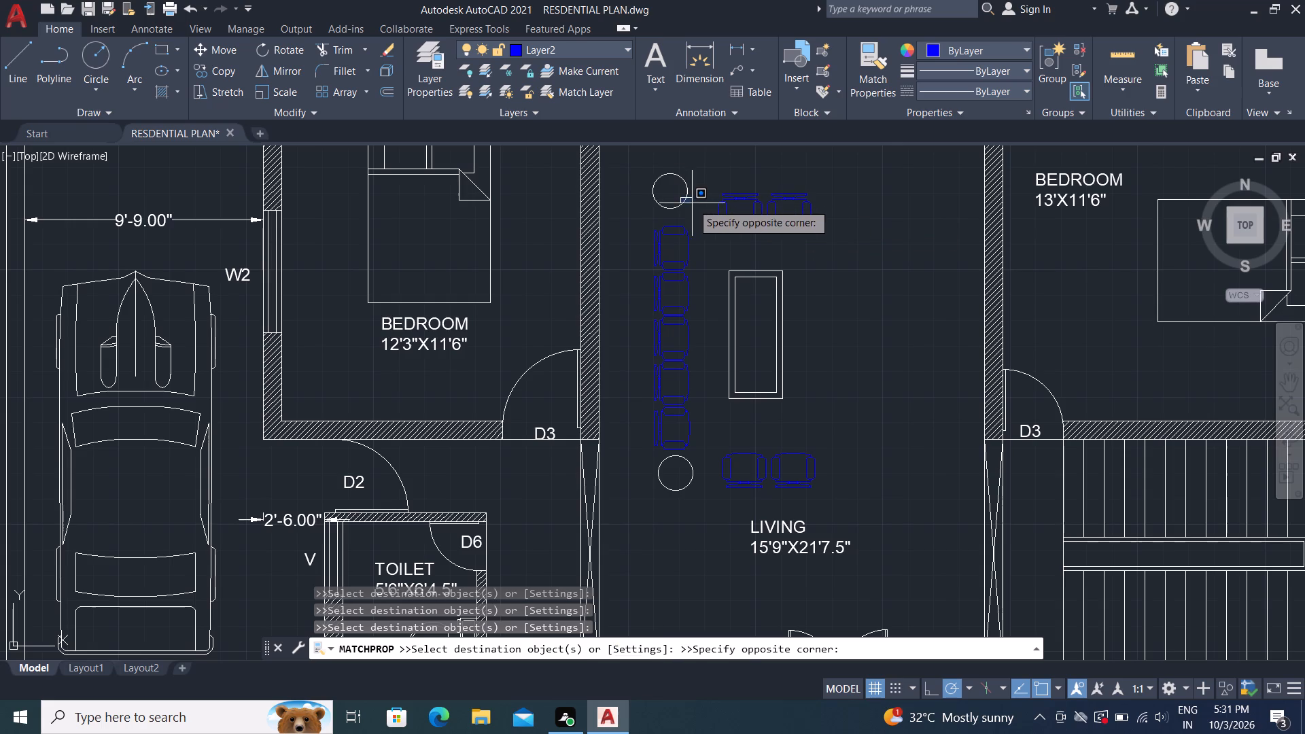
click(692, 205)
click(684, 198)
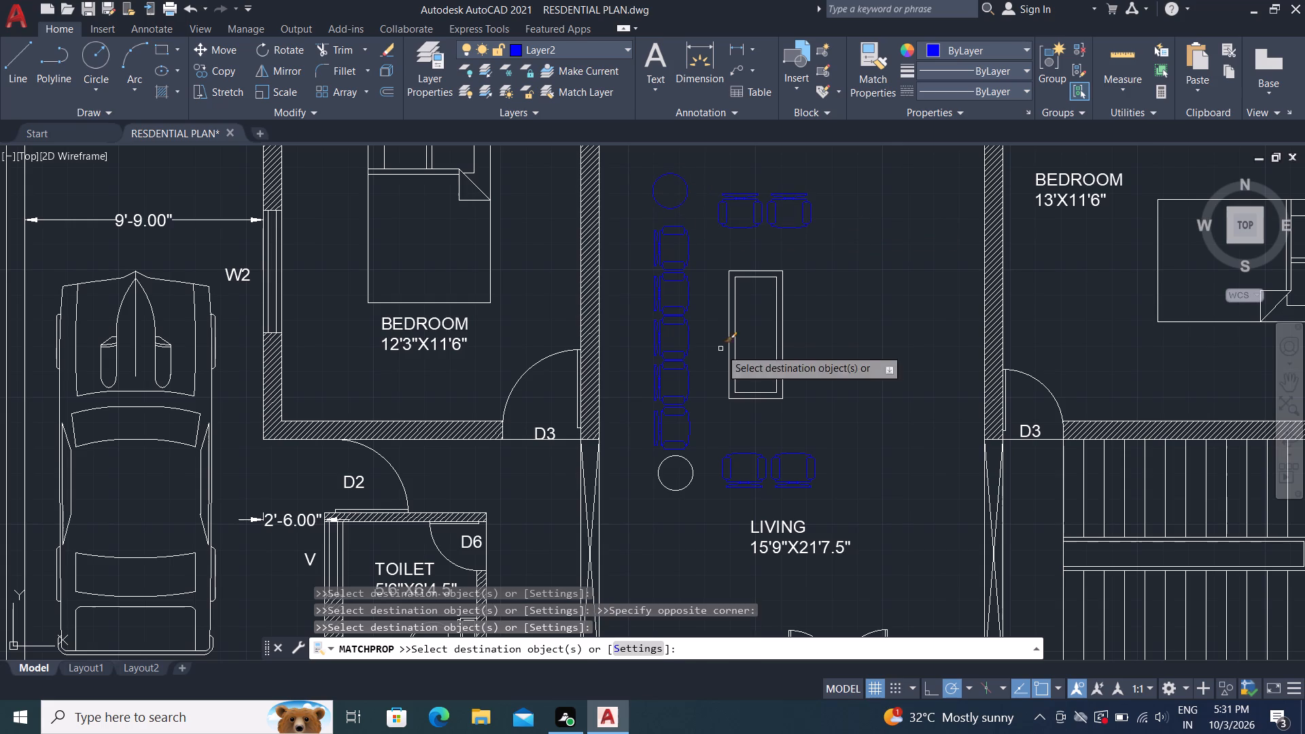
click(694, 467)
Apply the matched Layer2 properties to the four chairs around the lobby's round table and end the matching.
scroll(674, 311, down, 1)
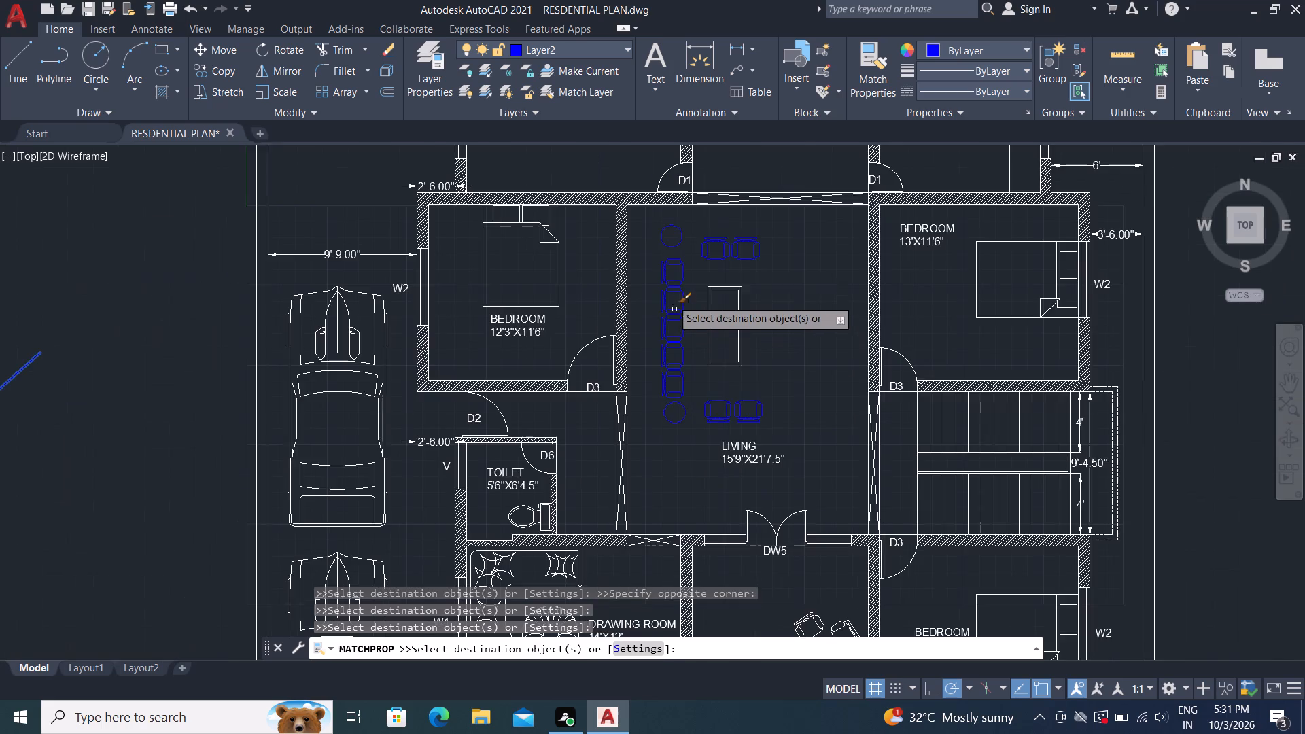
scroll(664, 271, down, 2)
scroll(717, 432, up, 5)
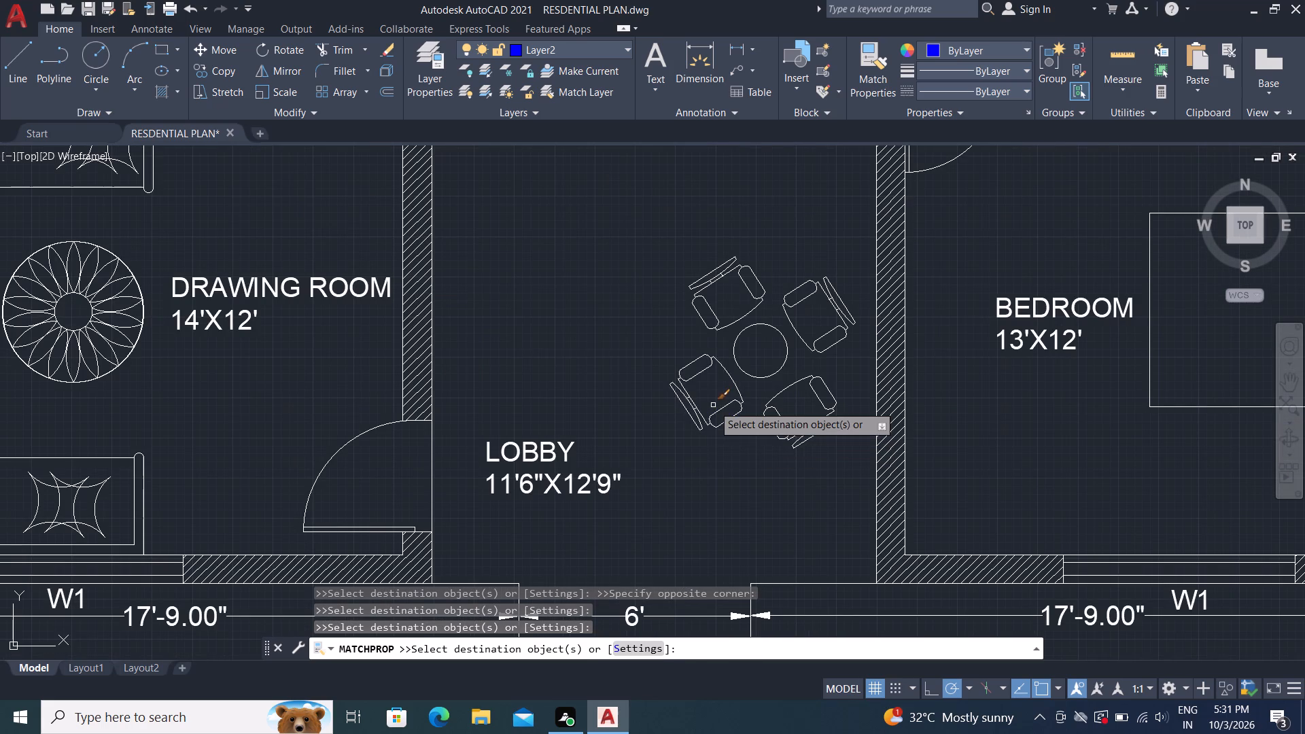
click(717, 412)
click(696, 307)
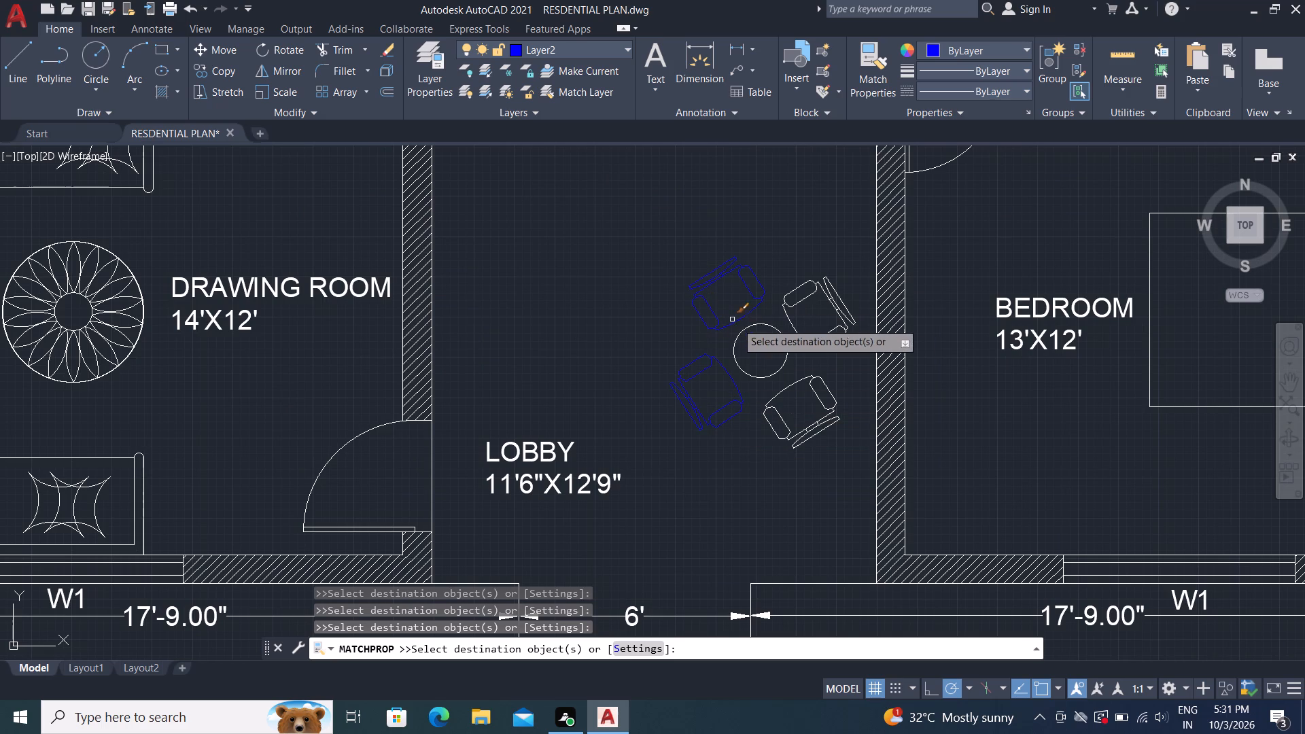
click(812, 342)
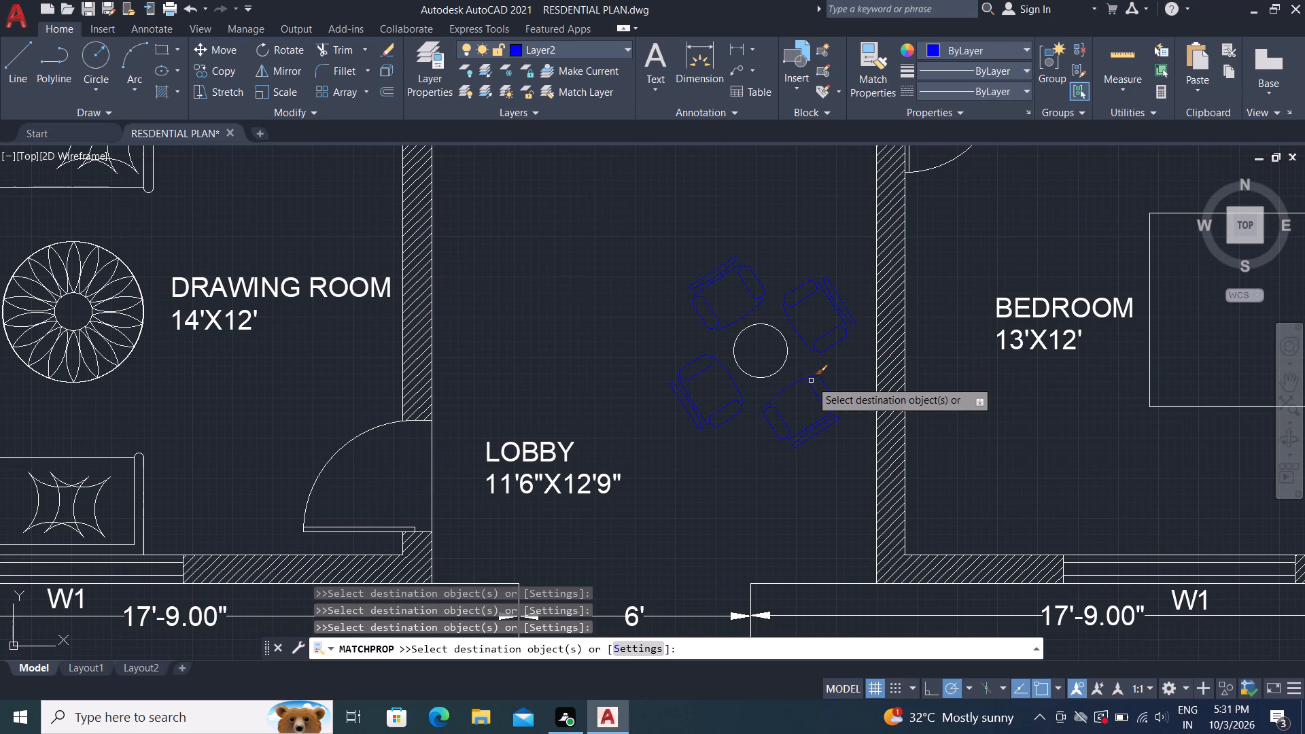
click(811, 381)
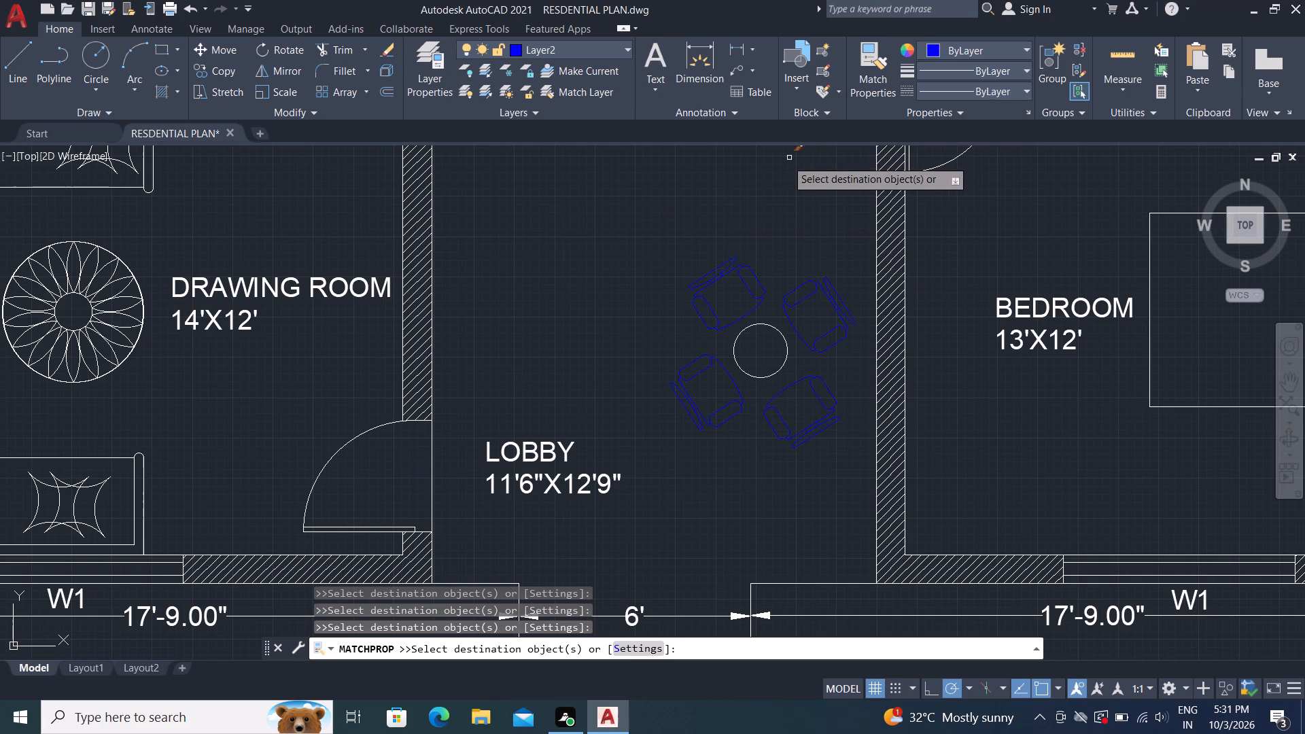
key(Escape)
key(Escape)
key(Escape)
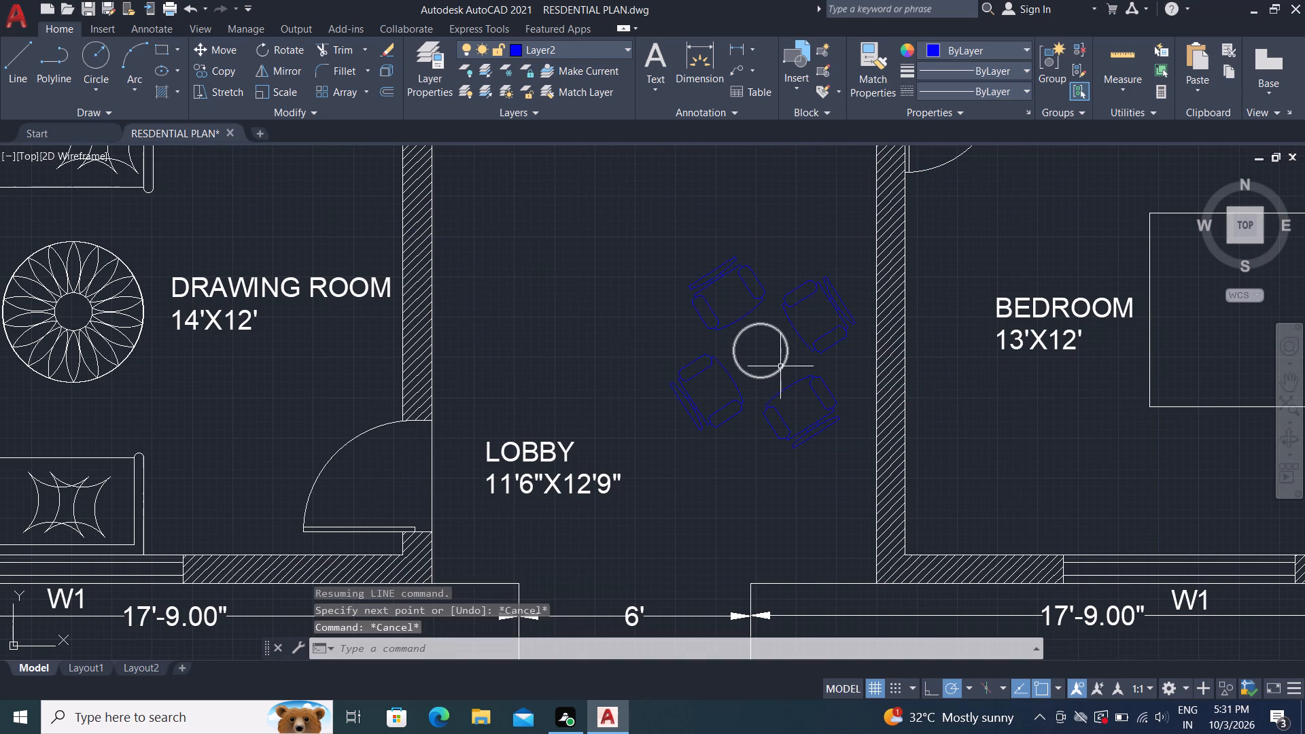
key(Escape)
key(Escape)
Set the color of the lobby's round table to index color 8 and clear the selection.
click(787, 355)
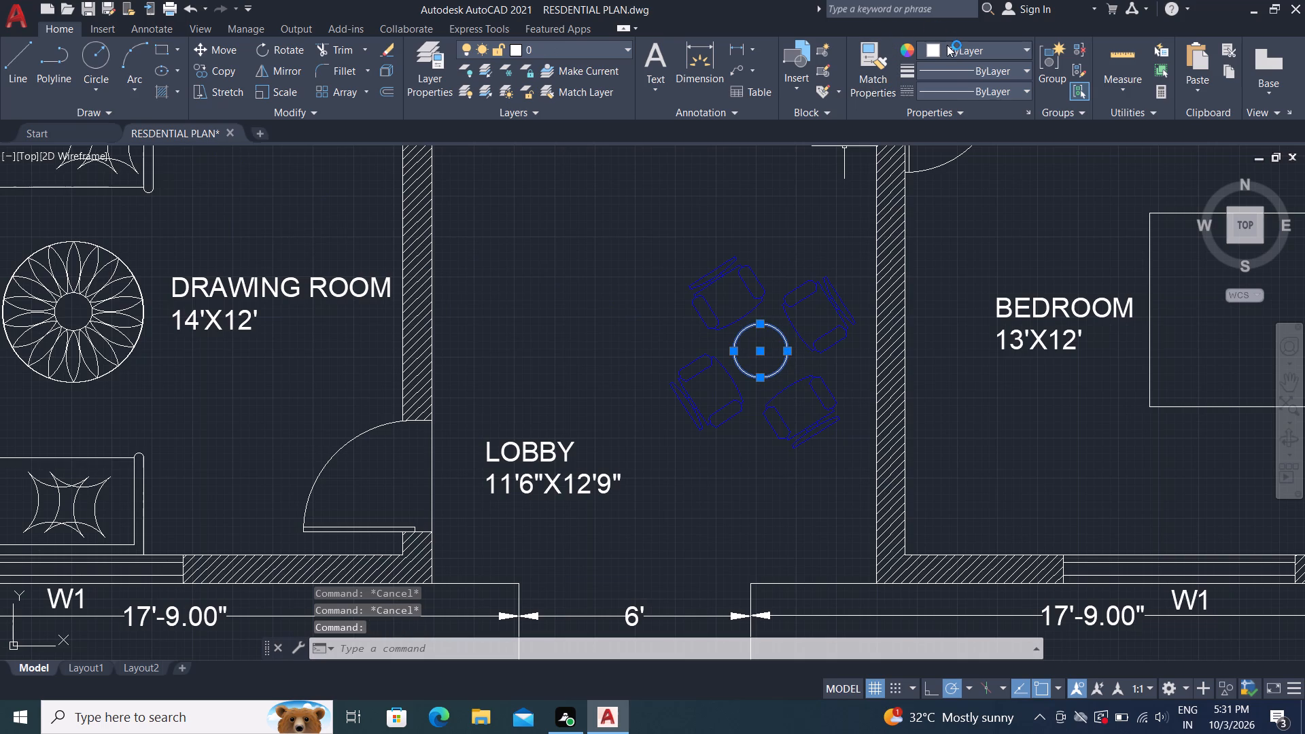
click(947, 45)
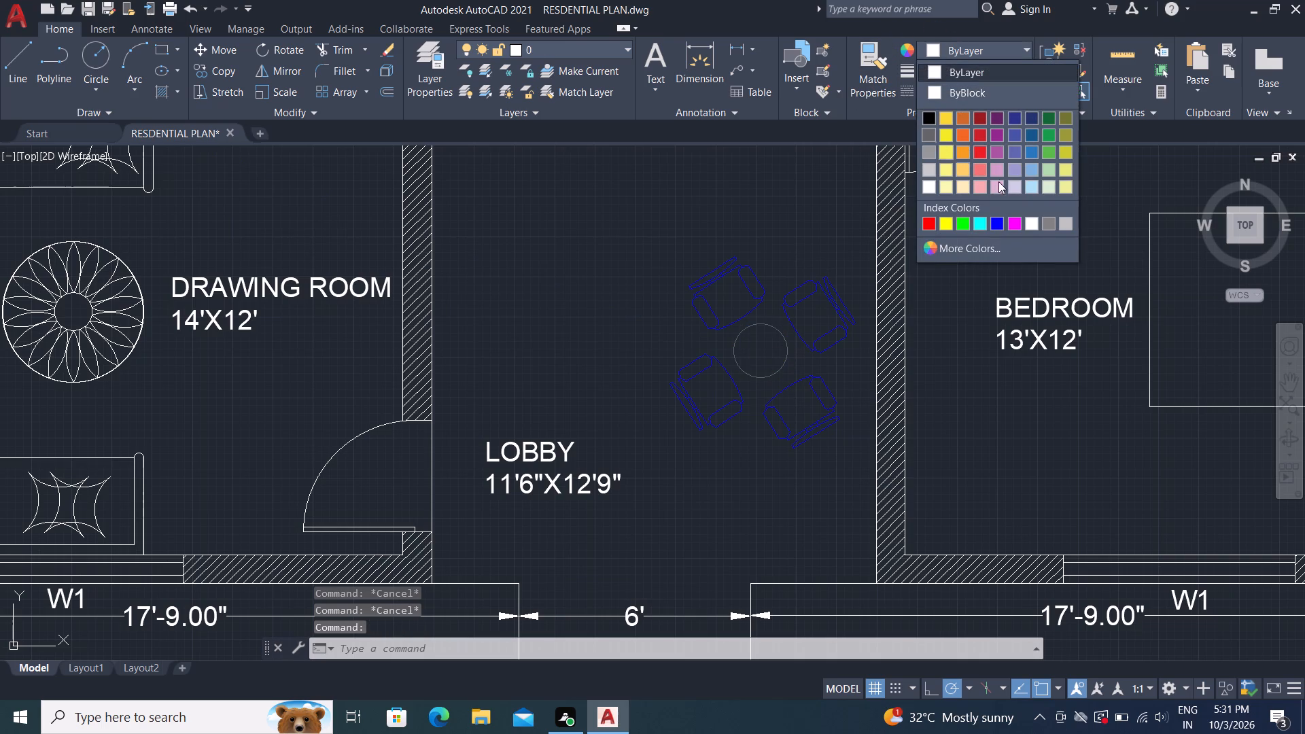
click(1044, 225)
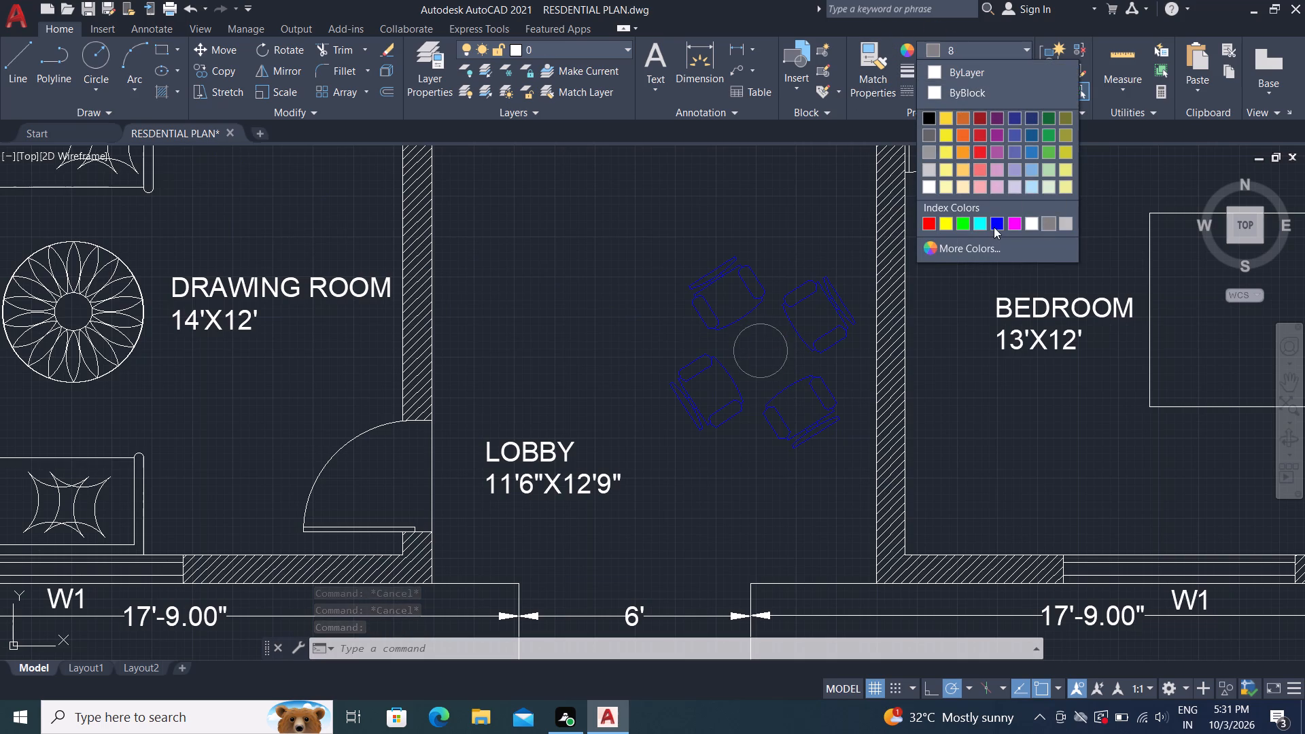
key(Escape)
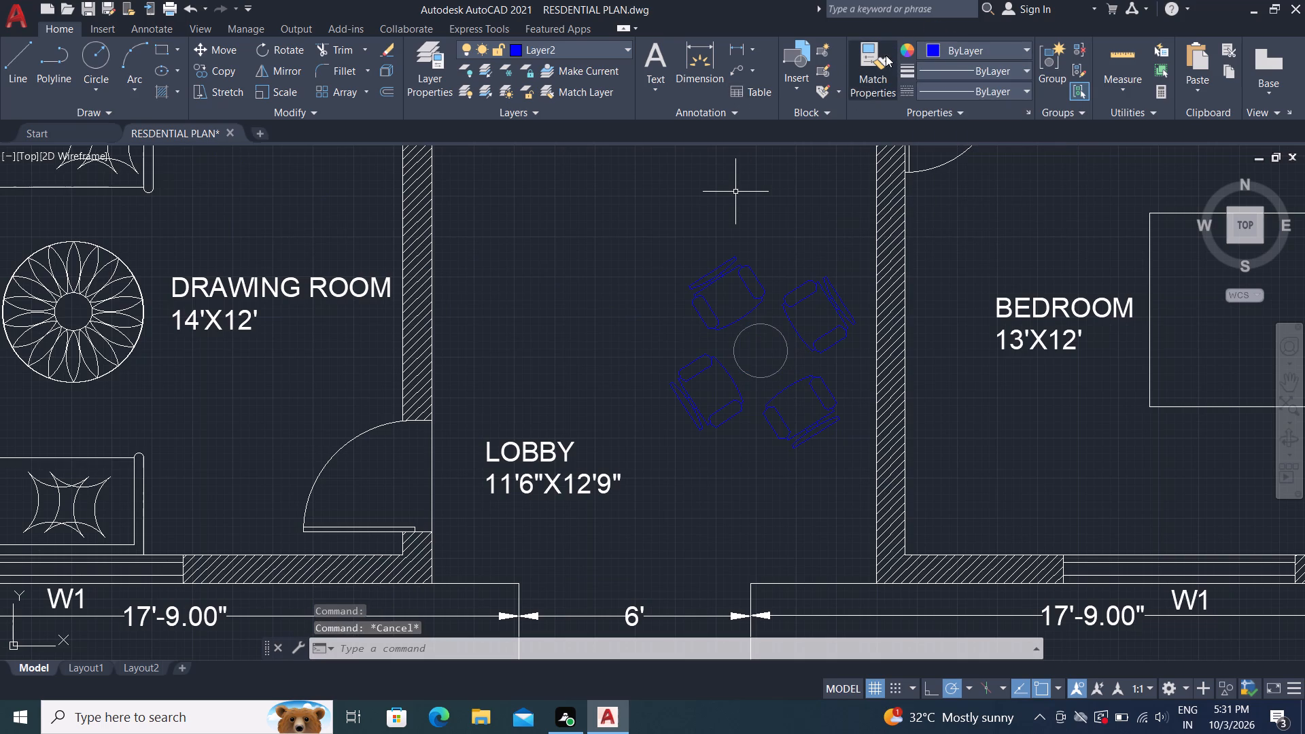
Match the properties of the lobby's round table to both rectangles of the living room's center table.
click(870, 54)
click(782, 332)
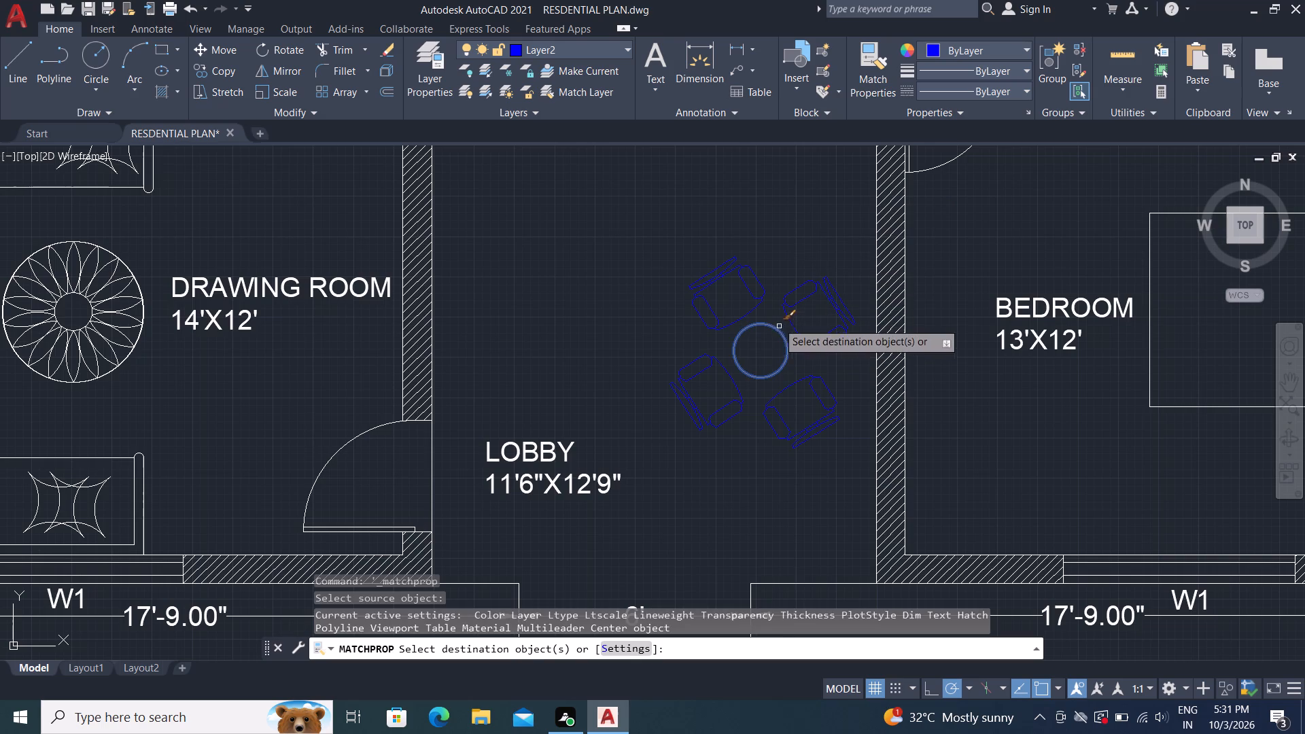
middle_drag(750, 245, 891, 567)
scroll(860, 527, down, 2)
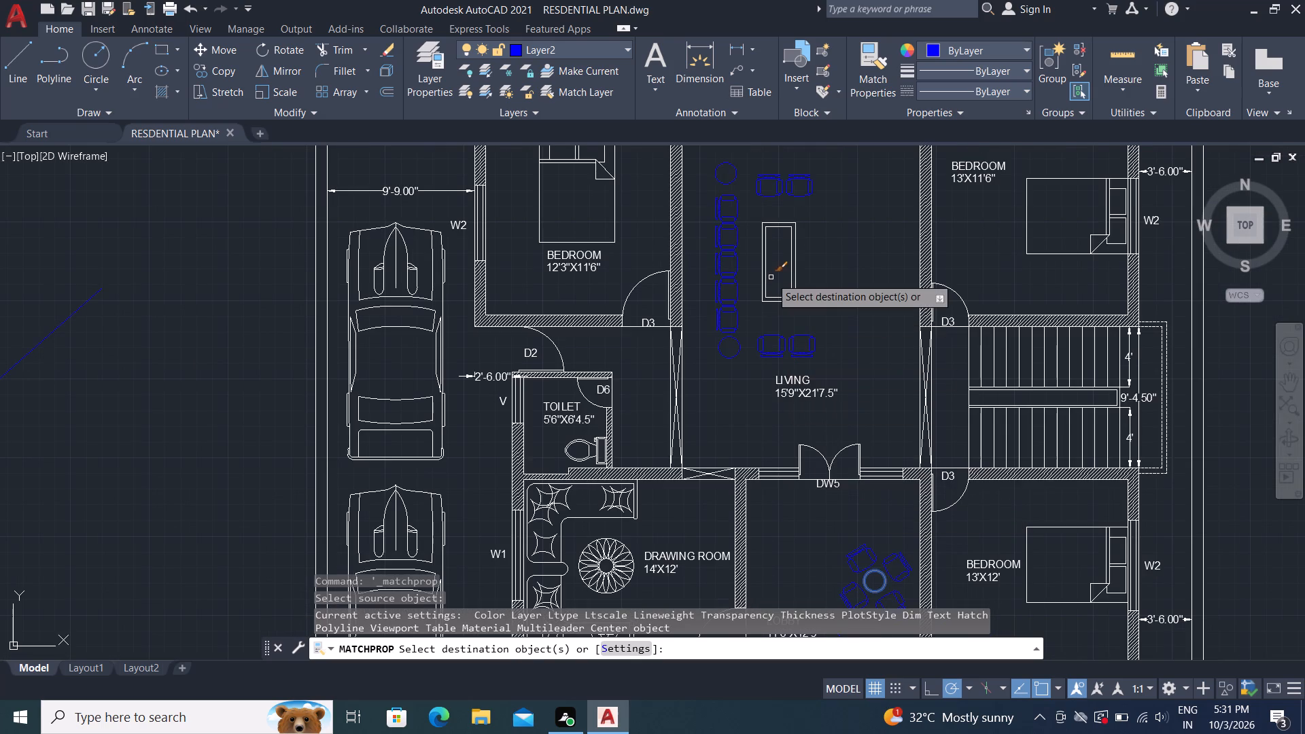
scroll(771, 277, up, 3)
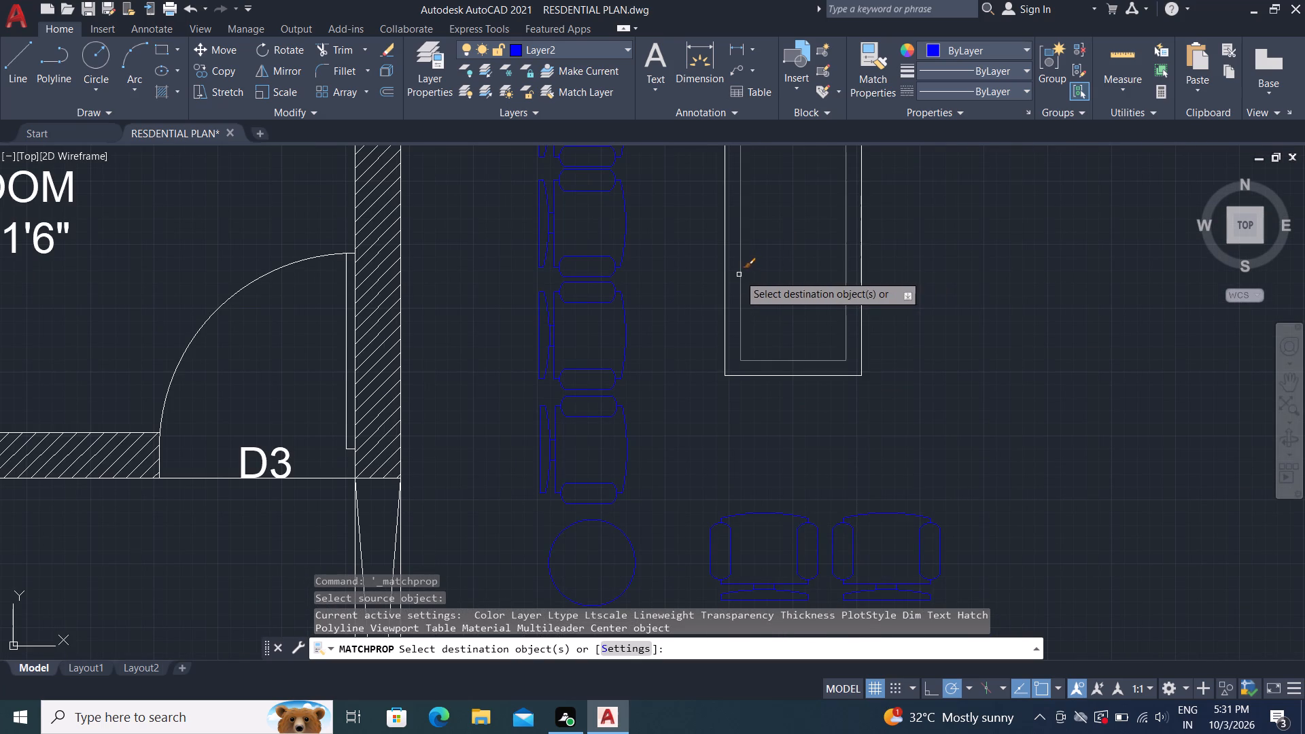
click(739, 275)
click(727, 275)
key(Escape)
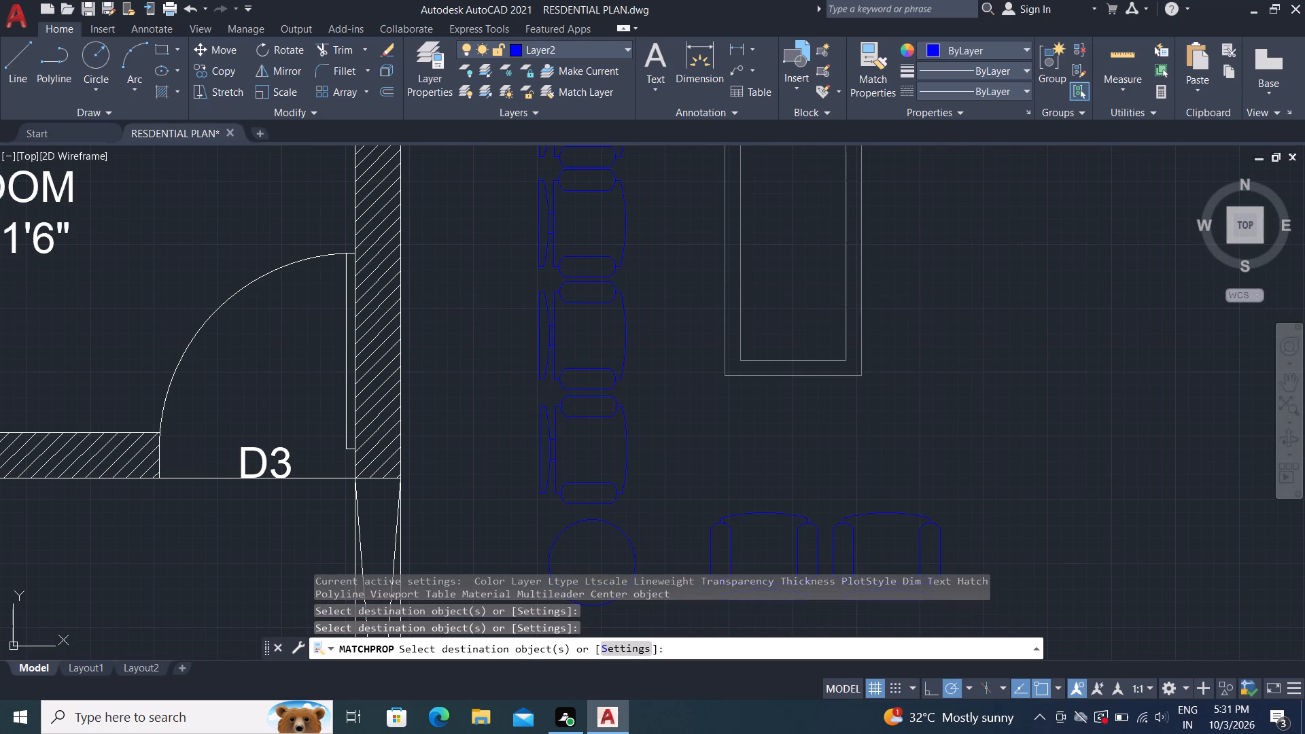
Set the car layer's color to index color 250.
scroll(727, 280, down, 4)
middle_drag(696, 280, 748, 294)
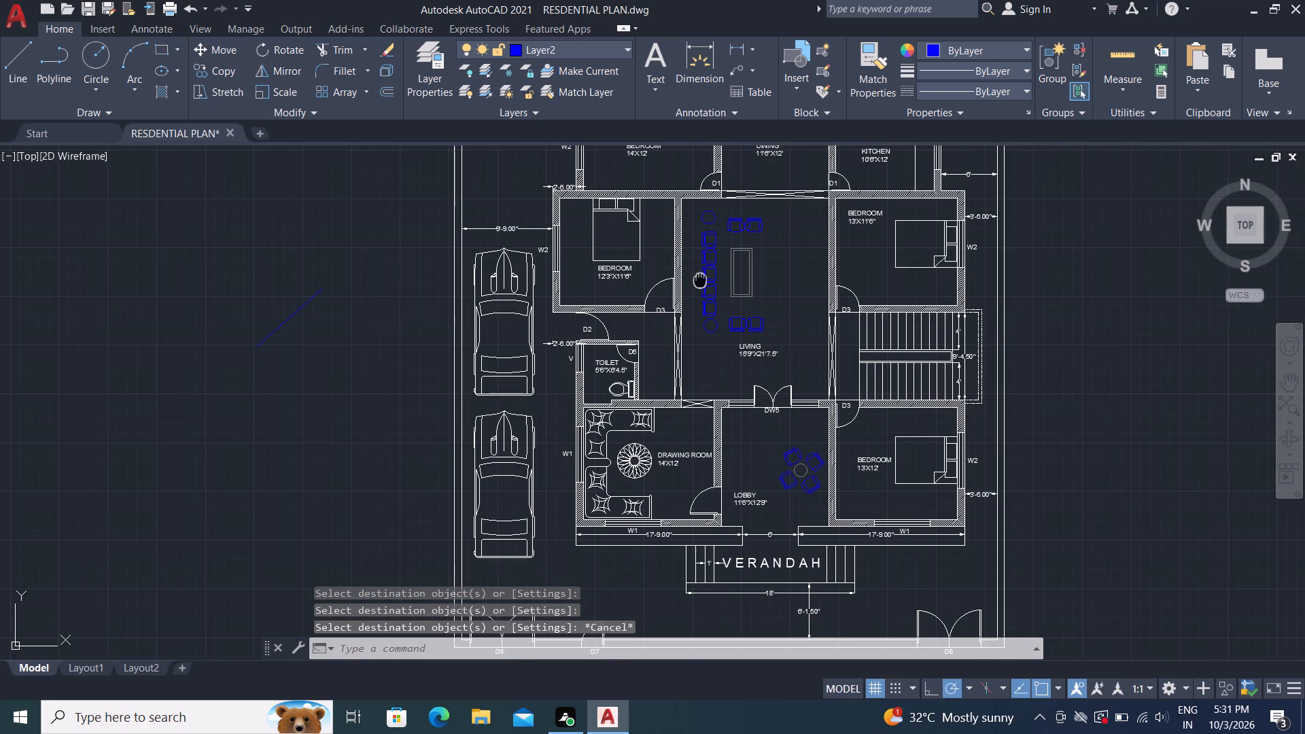
scroll(569, 365, up, 3)
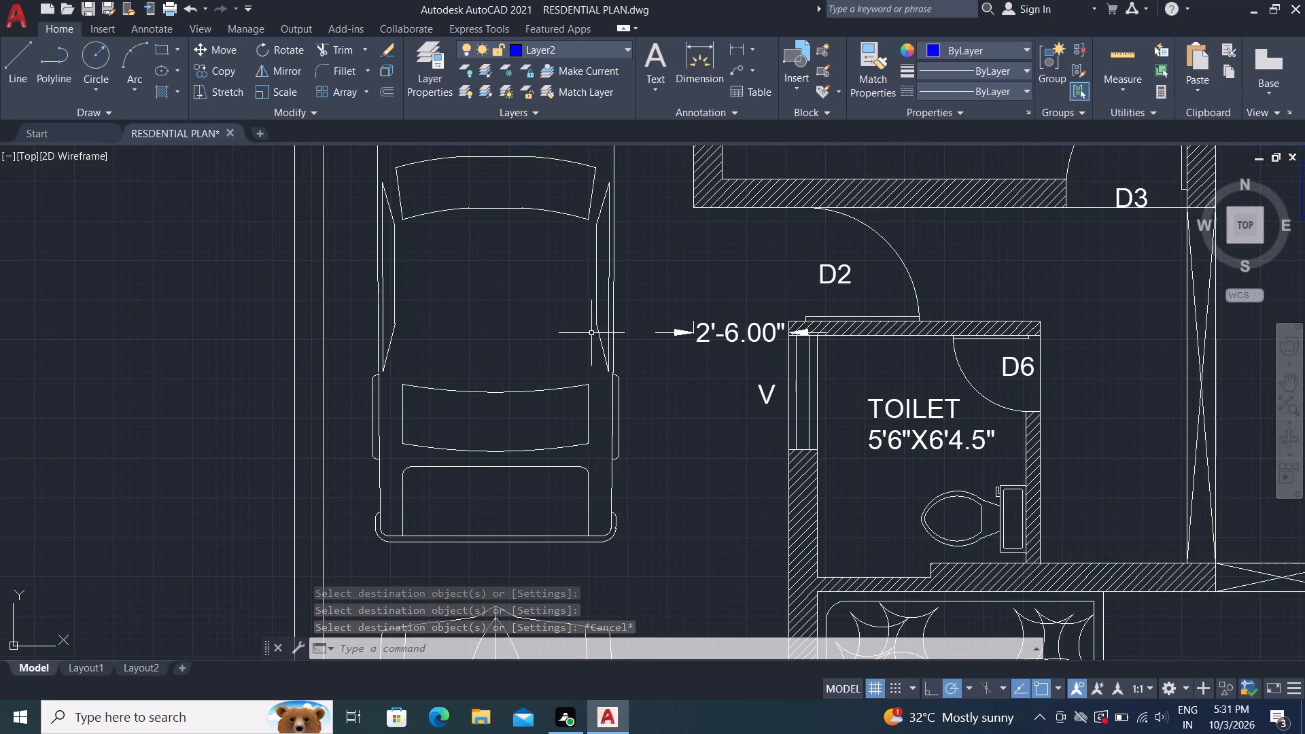
click(570, 52)
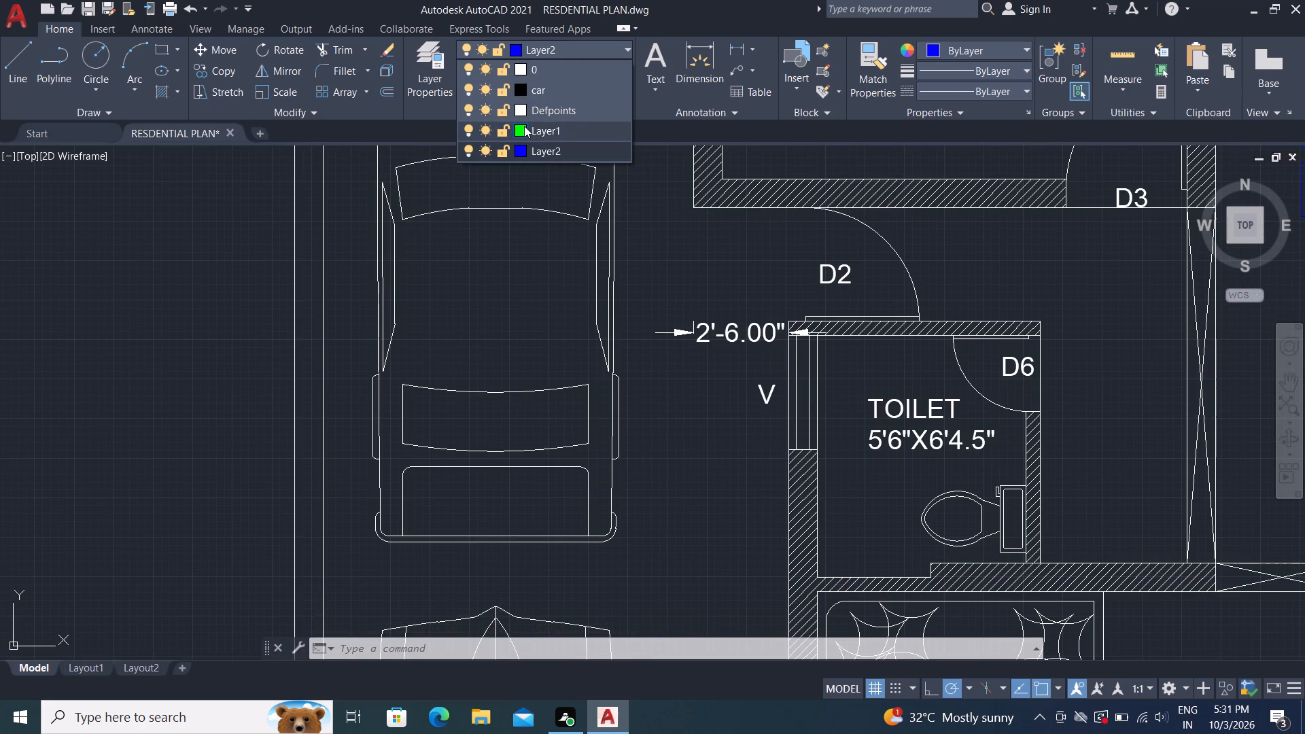
click(516, 85)
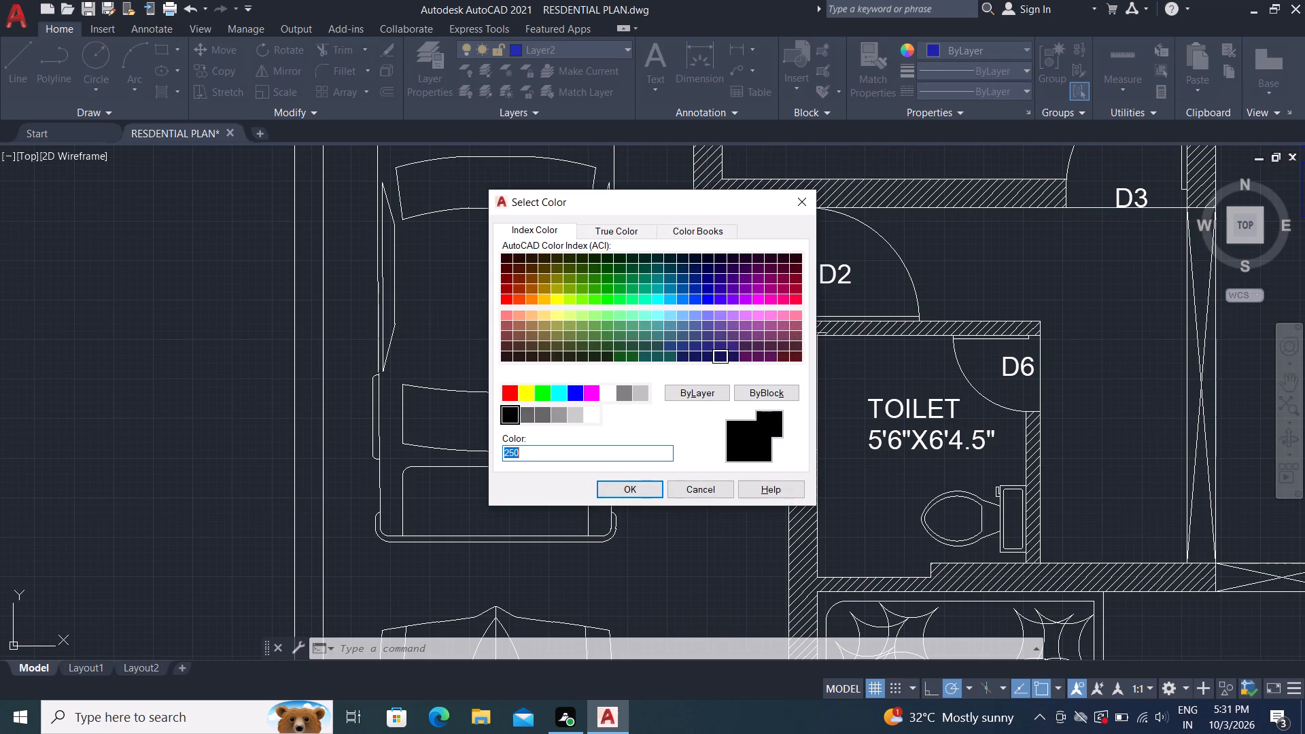
click(641, 487)
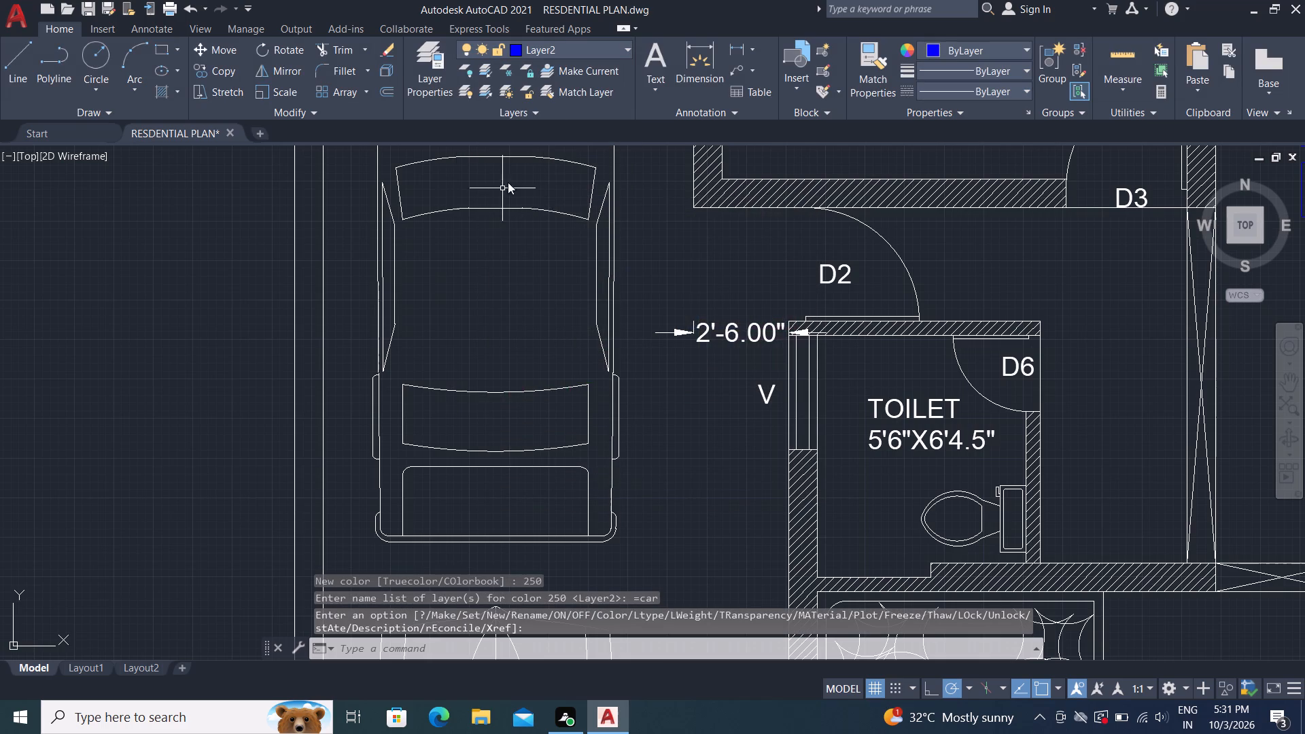
Make the car layer current and draw a short slanted sample line in the empty area beside the parked cars.
click(590, 44)
click(602, 92)
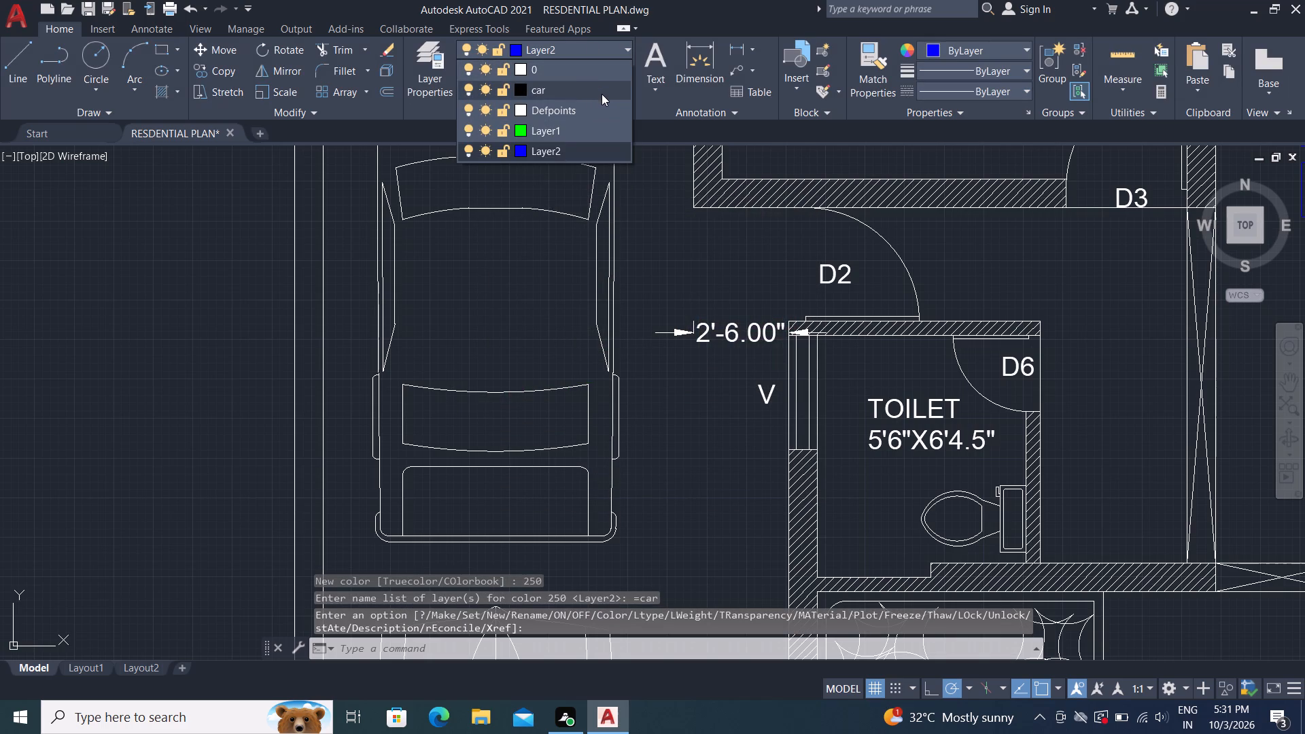
click(22, 50)
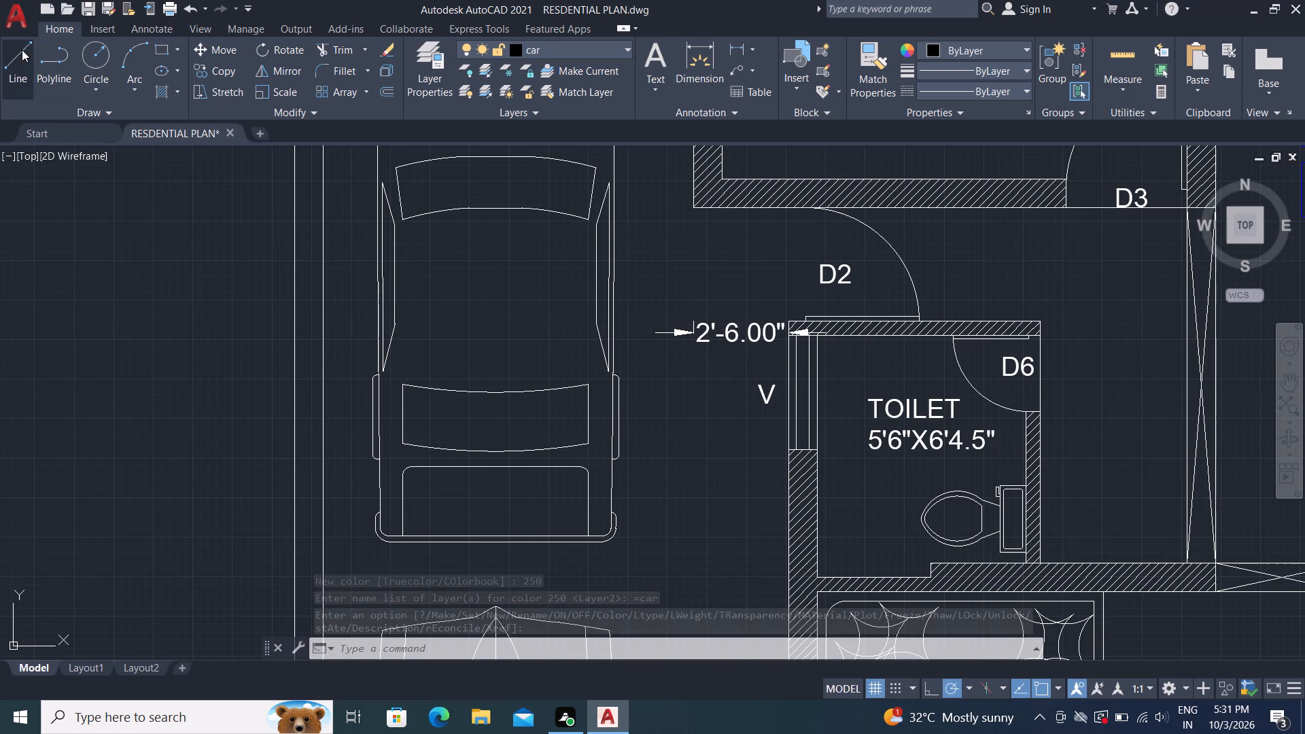
click(158, 411)
click(193, 306)
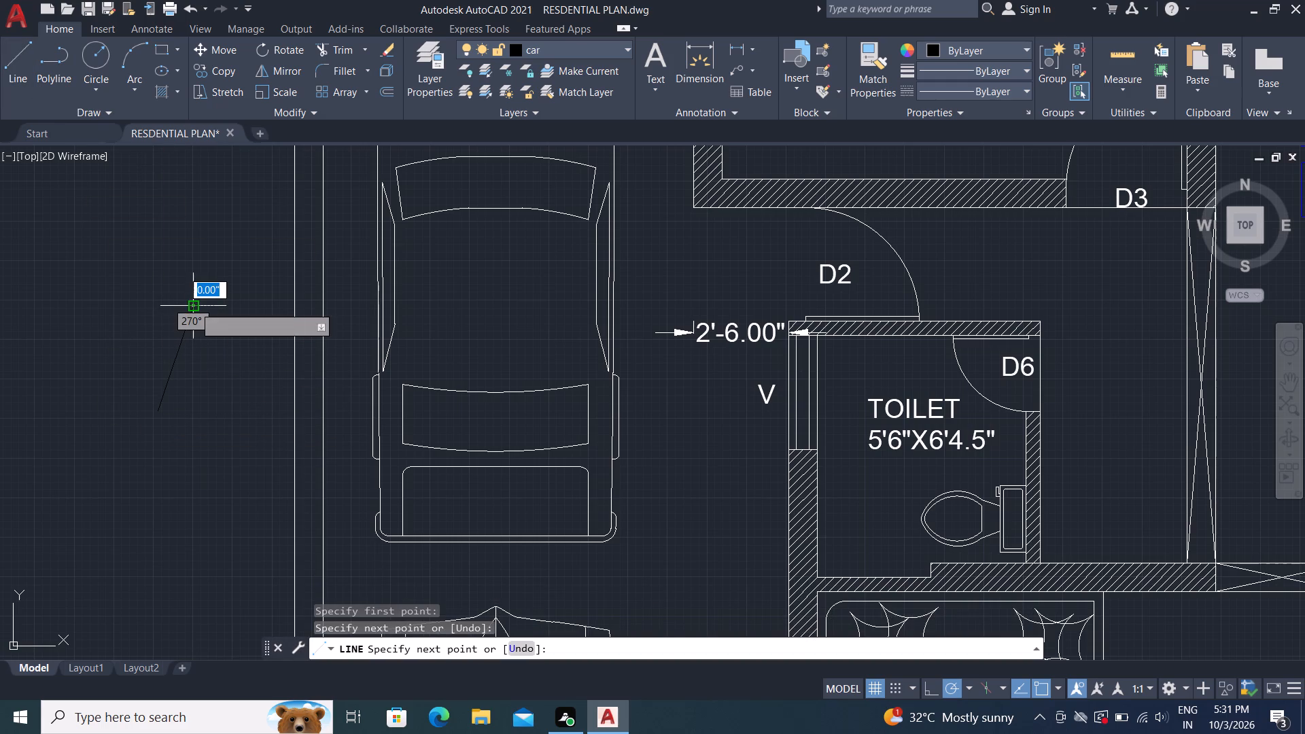
key(Escape)
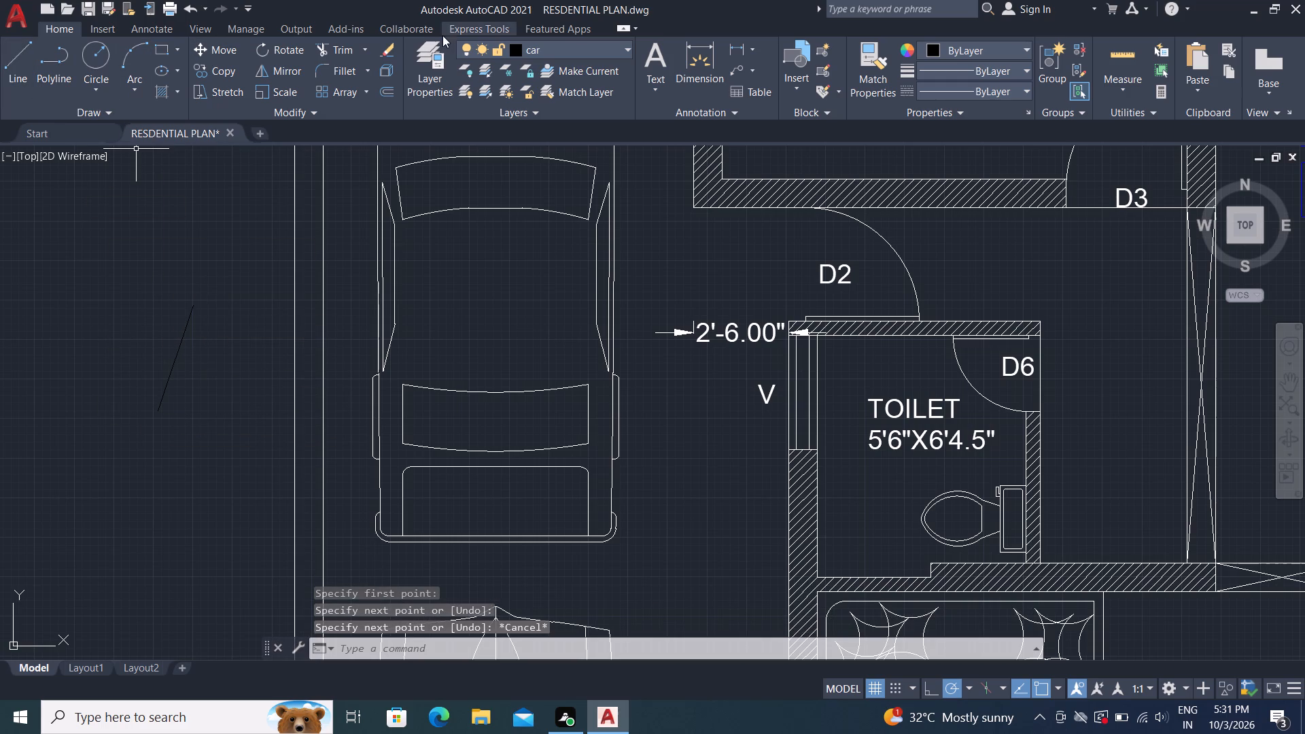
Match the properties of the car layer's sample line to the two parked cars.
click(858, 83)
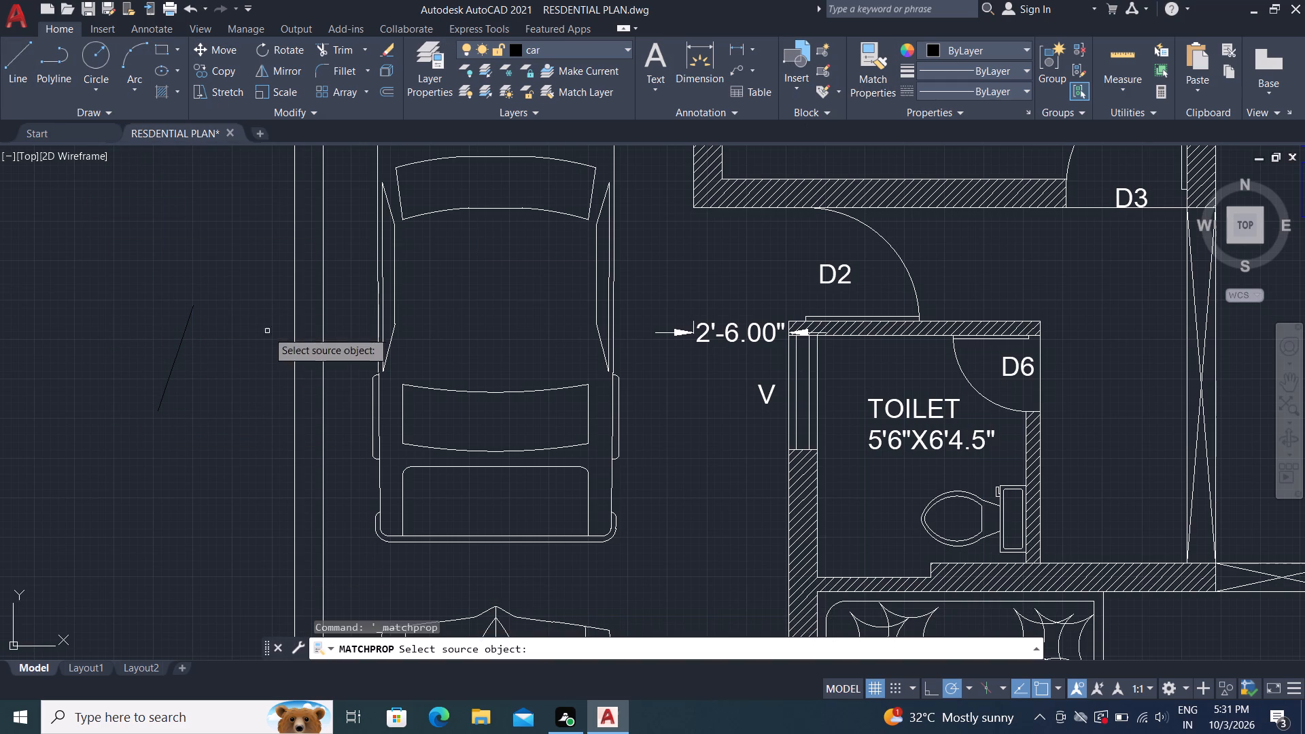
click(167, 382)
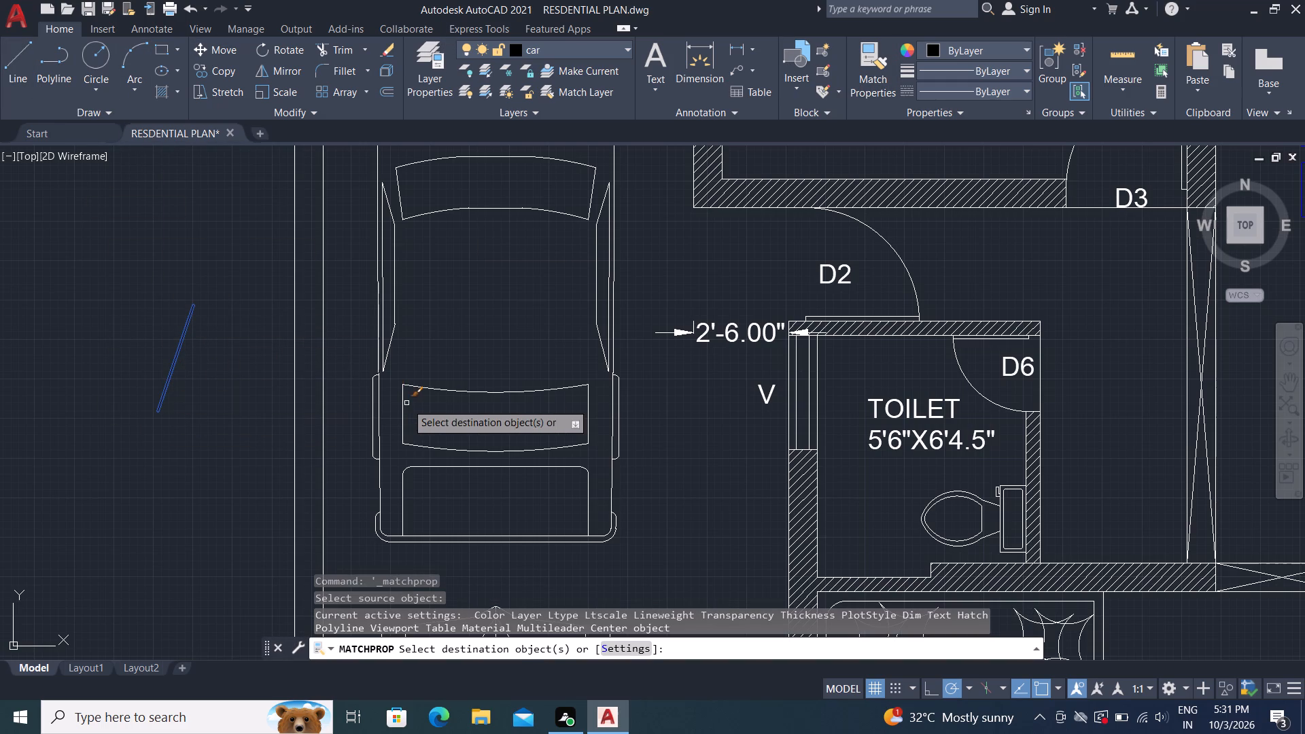
click(400, 403)
scroll(435, 314, down, 1)
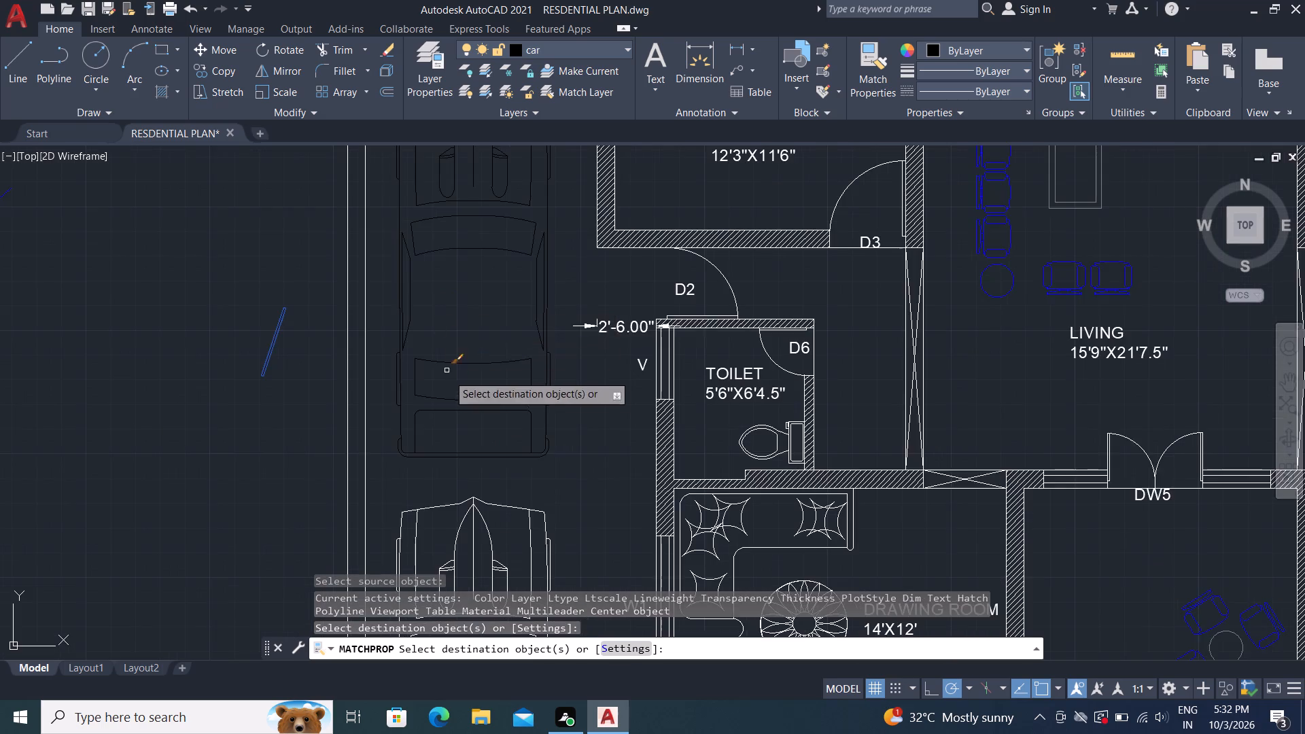
scroll(451, 381, down, 1)
click(484, 508)
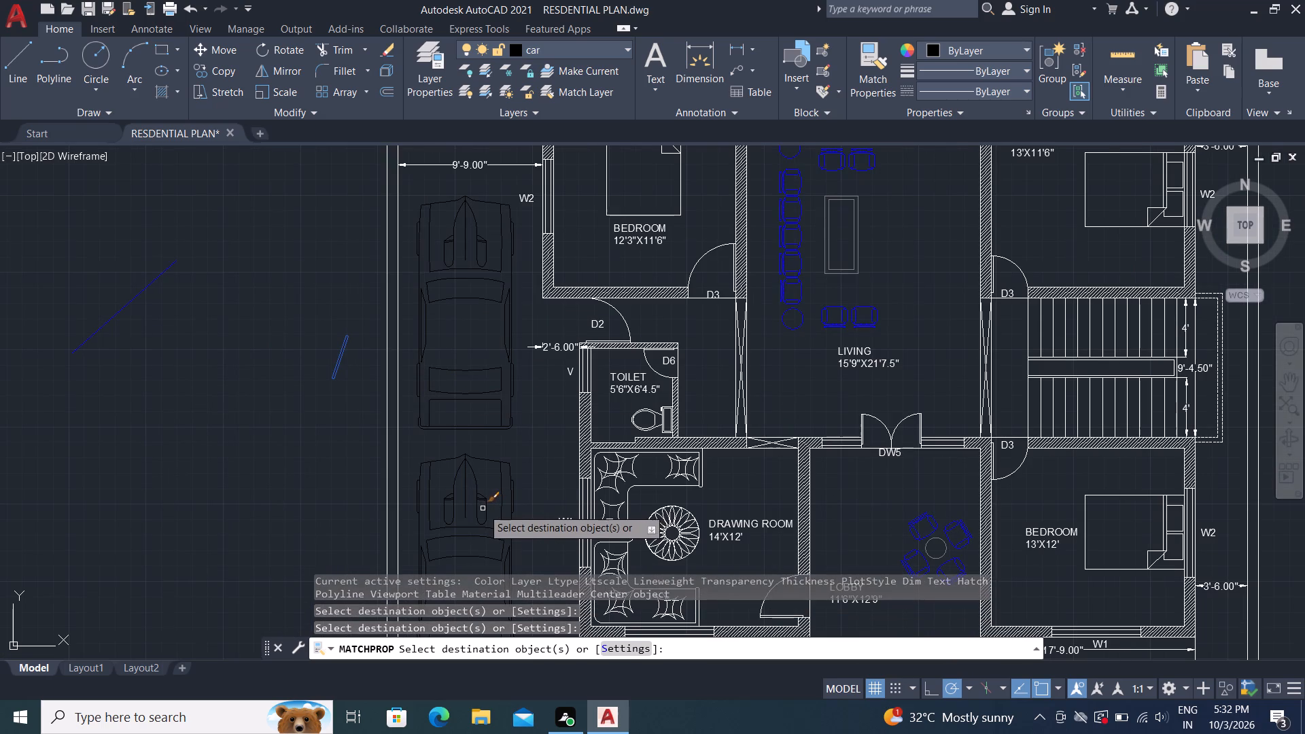
key(Escape)
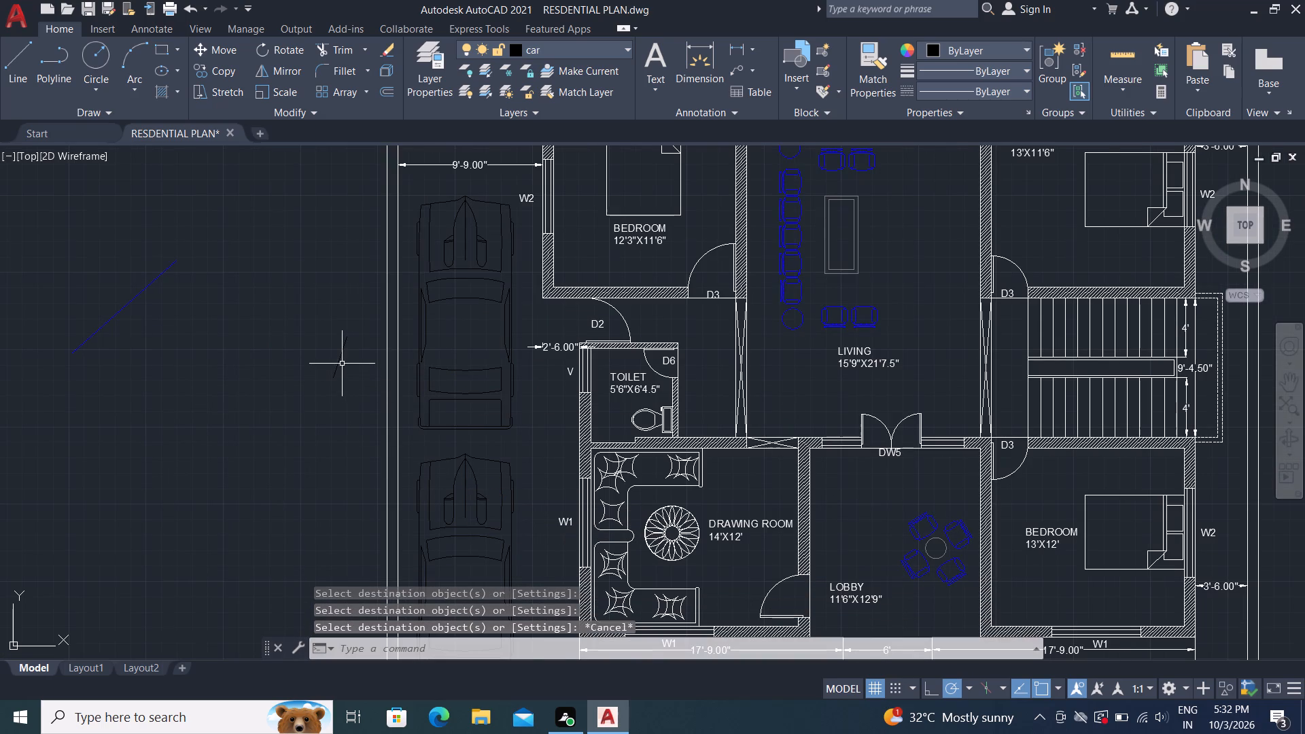
Delete the Layer2 and car sample lines beside the plan.
click(342, 364)
click(150, 273)
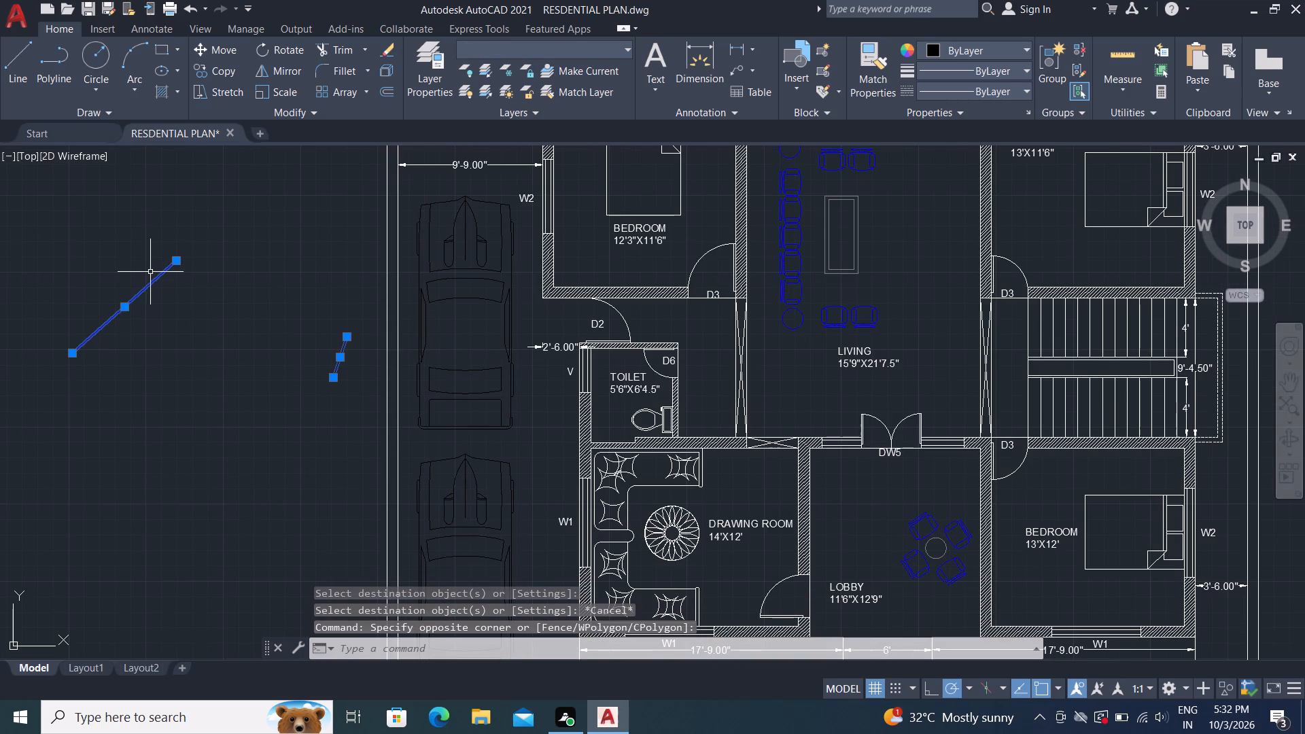
key(Delete)
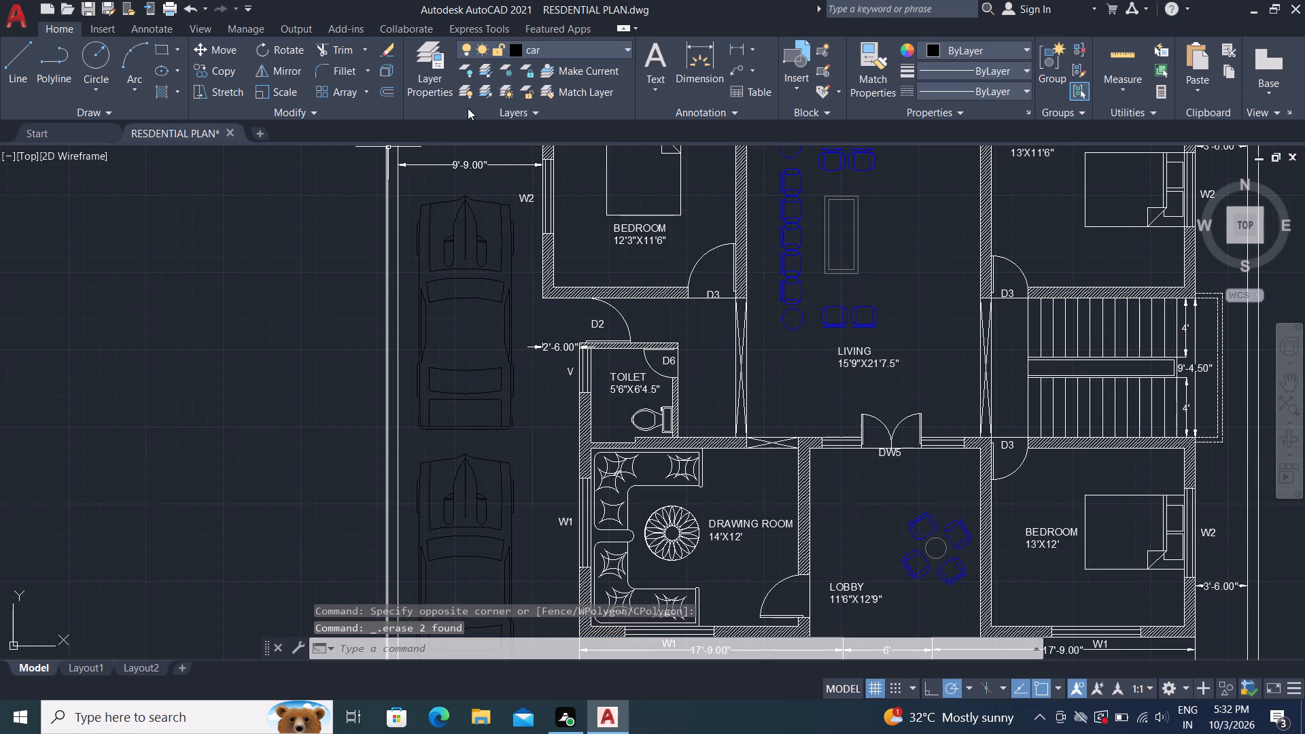
Make Layer1 current and draw a slanted green sample line in the empty area beside the parked cars.
click(582, 51)
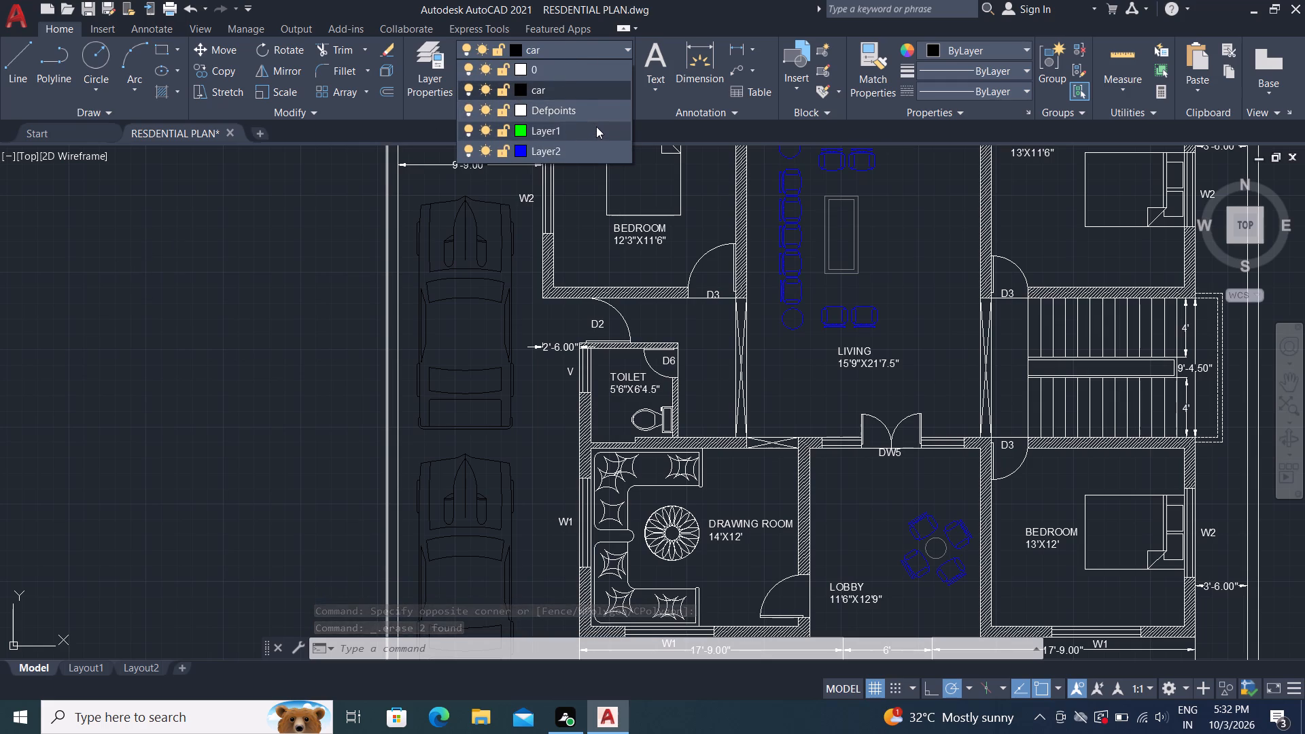
click(596, 126)
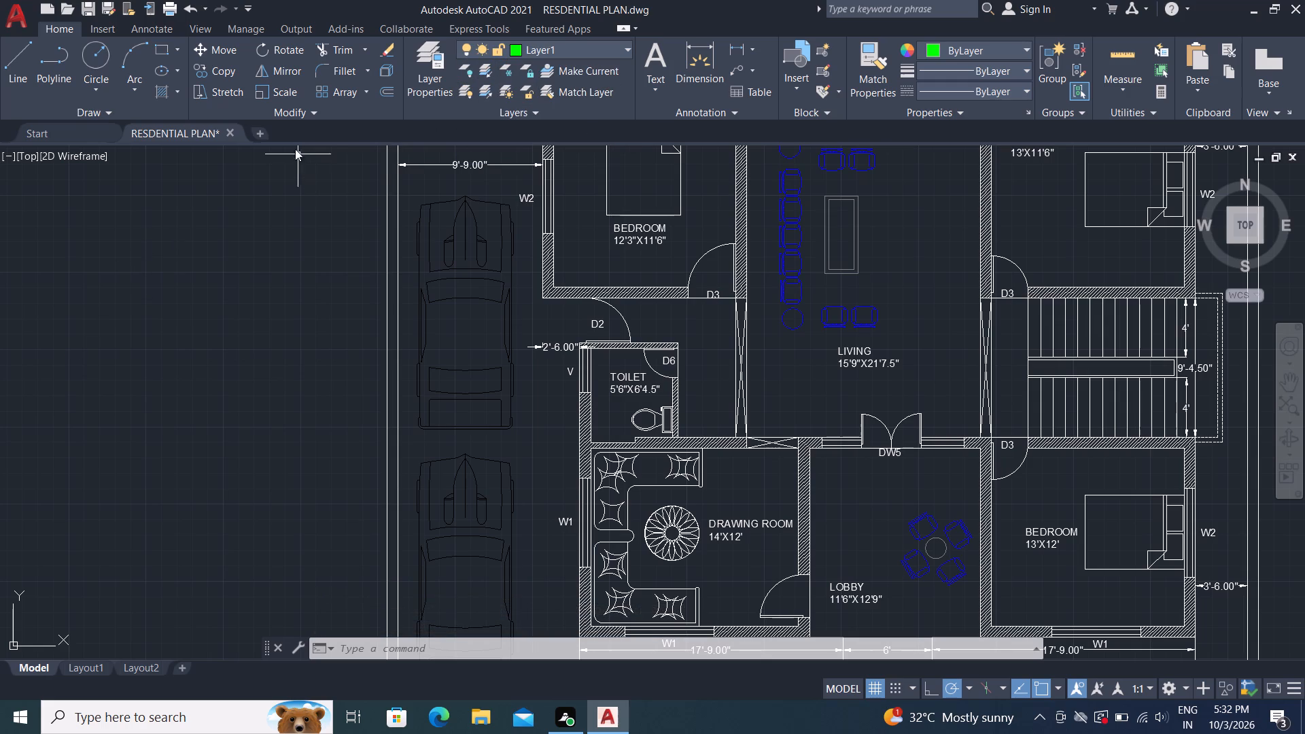
click(12, 60)
click(139, 420)
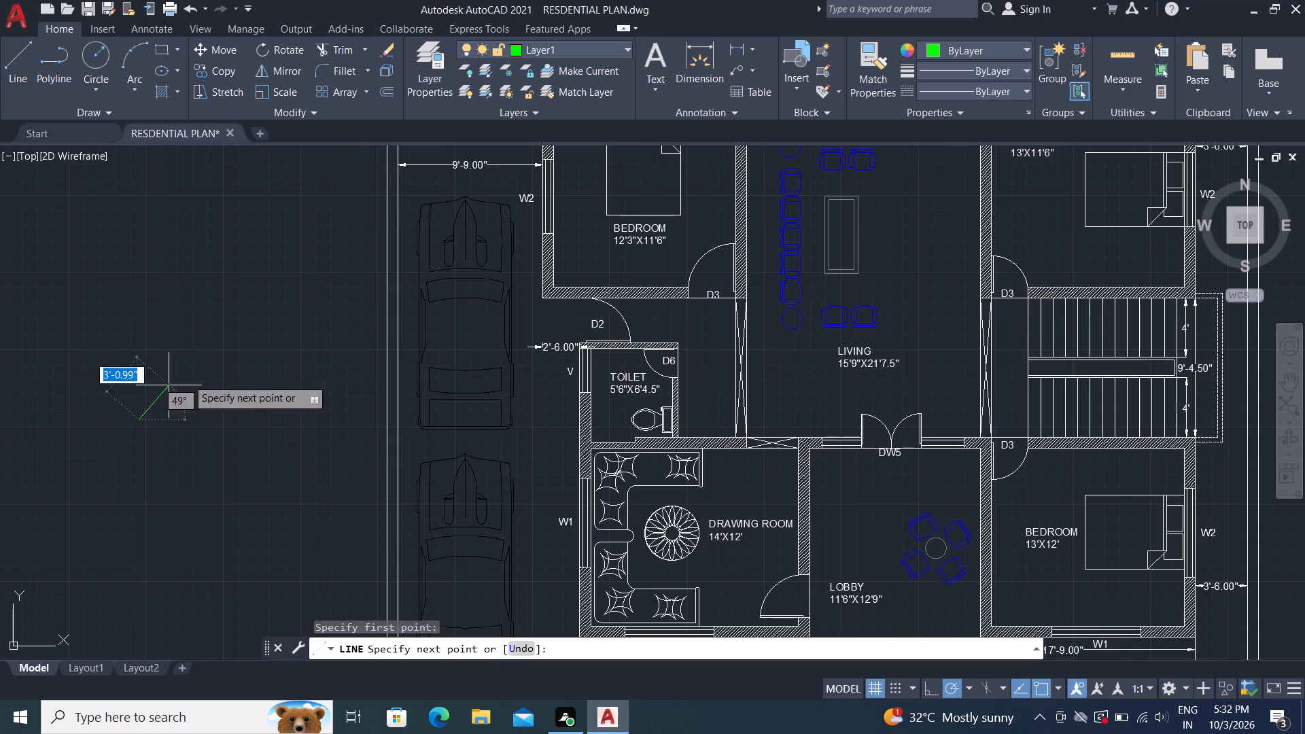
click(306, 357)
key(Escape)
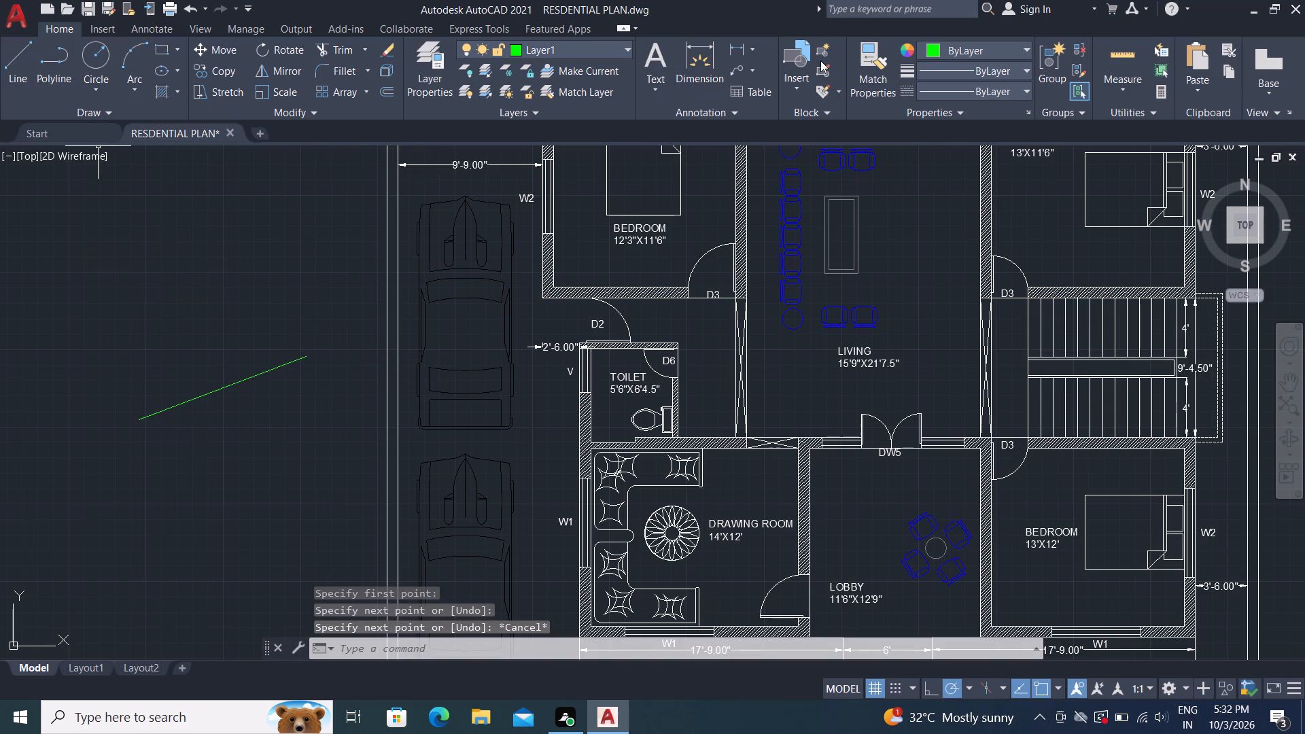
Match the properties of the green Layer1 sample line to the beds in all four bedrooms.
click(860, 80)
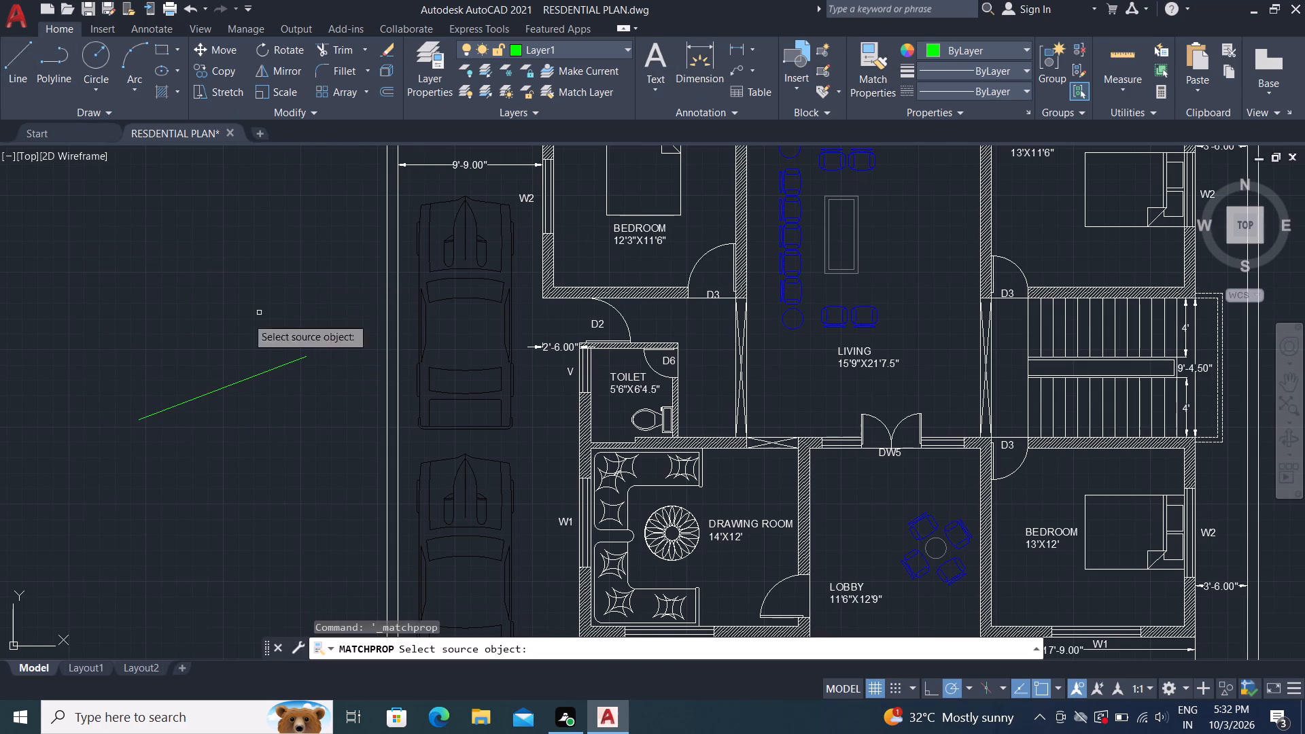
click(211, 395)
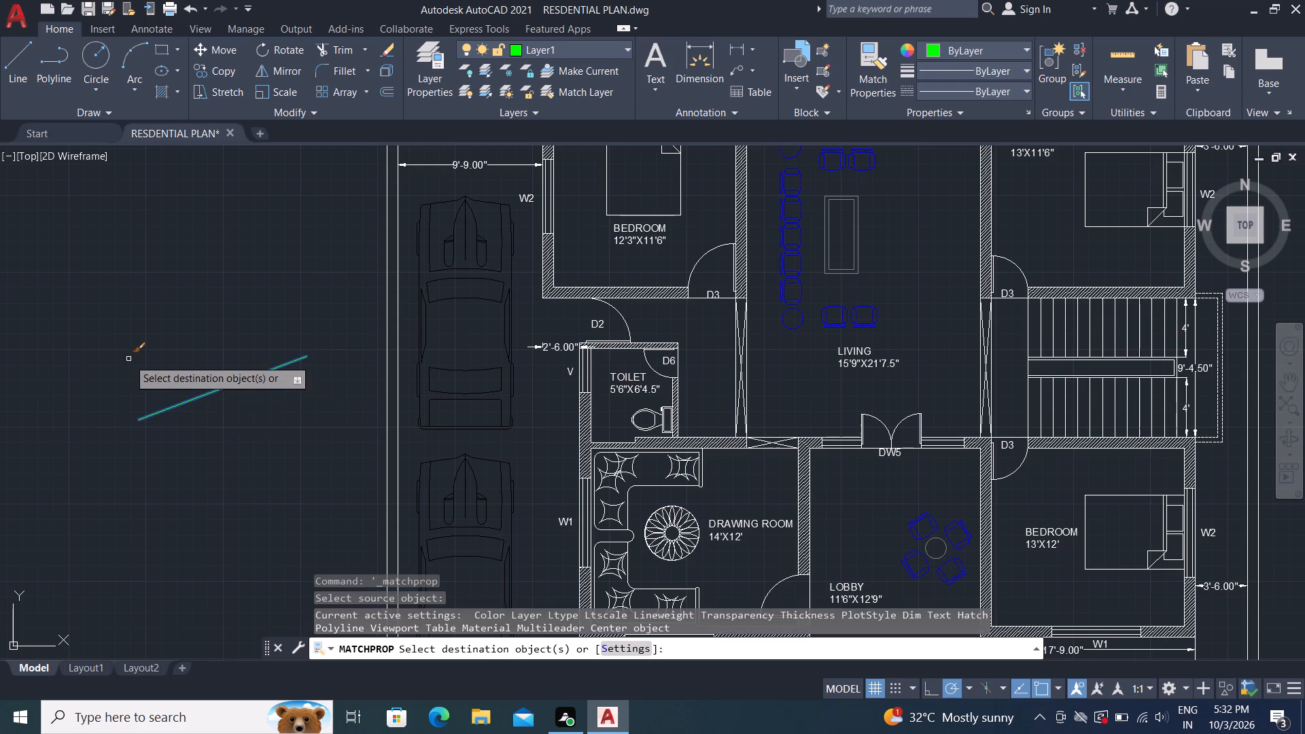
scroll(128, 359, down, 1)
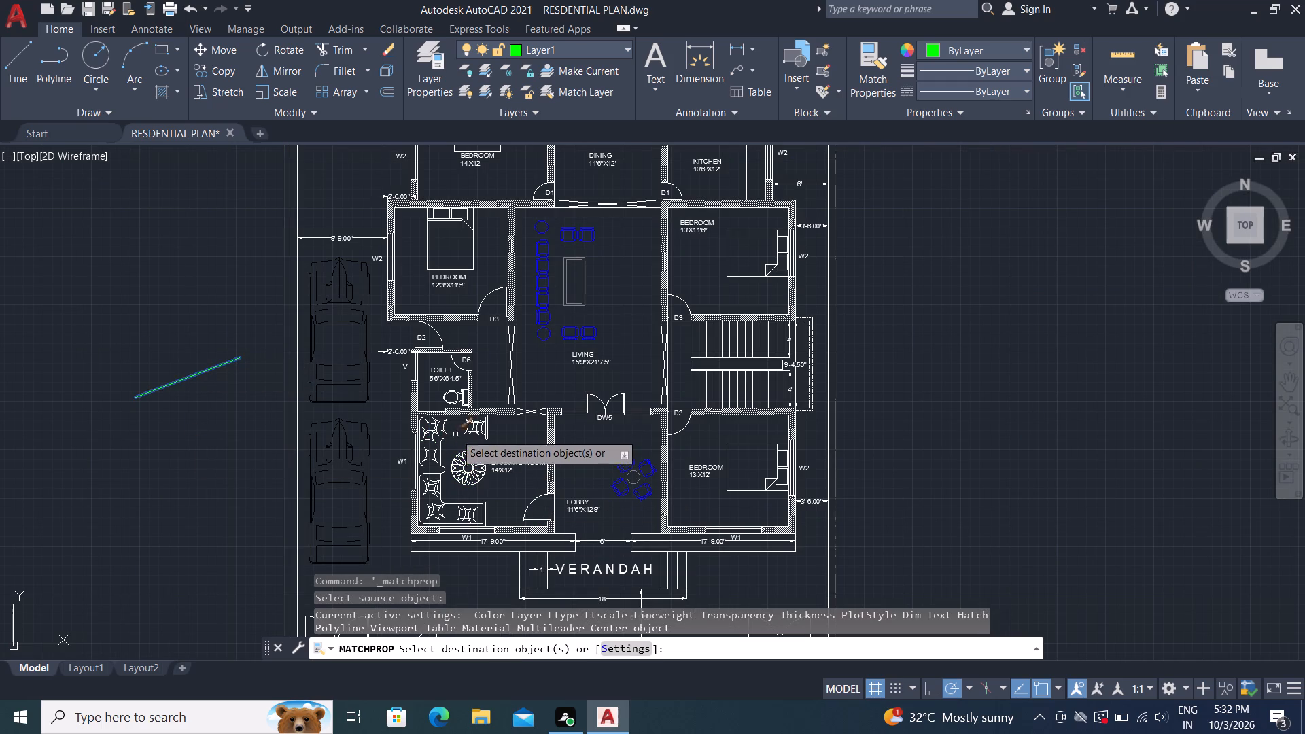
click(428, 237)
middle_drag(429, 232, 430, 238)
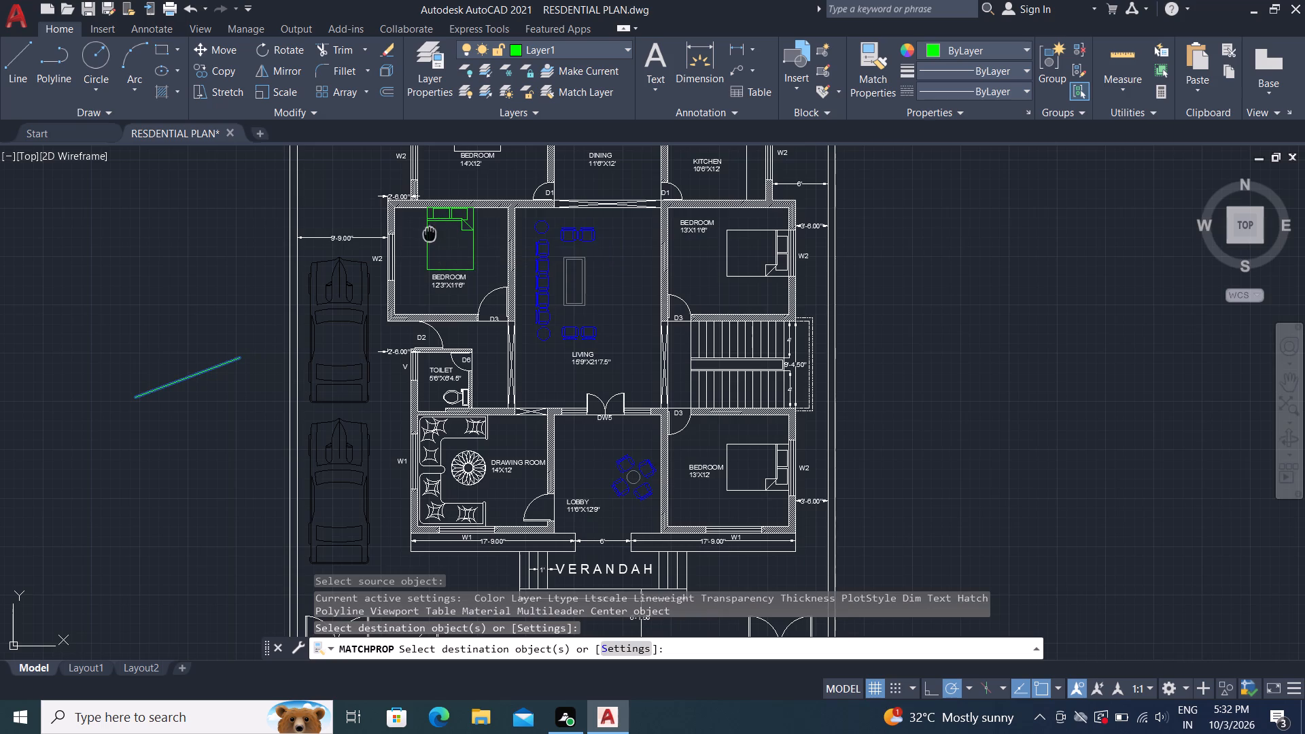
middle_drag(430, 238, 455, 321)
click(524, 230)
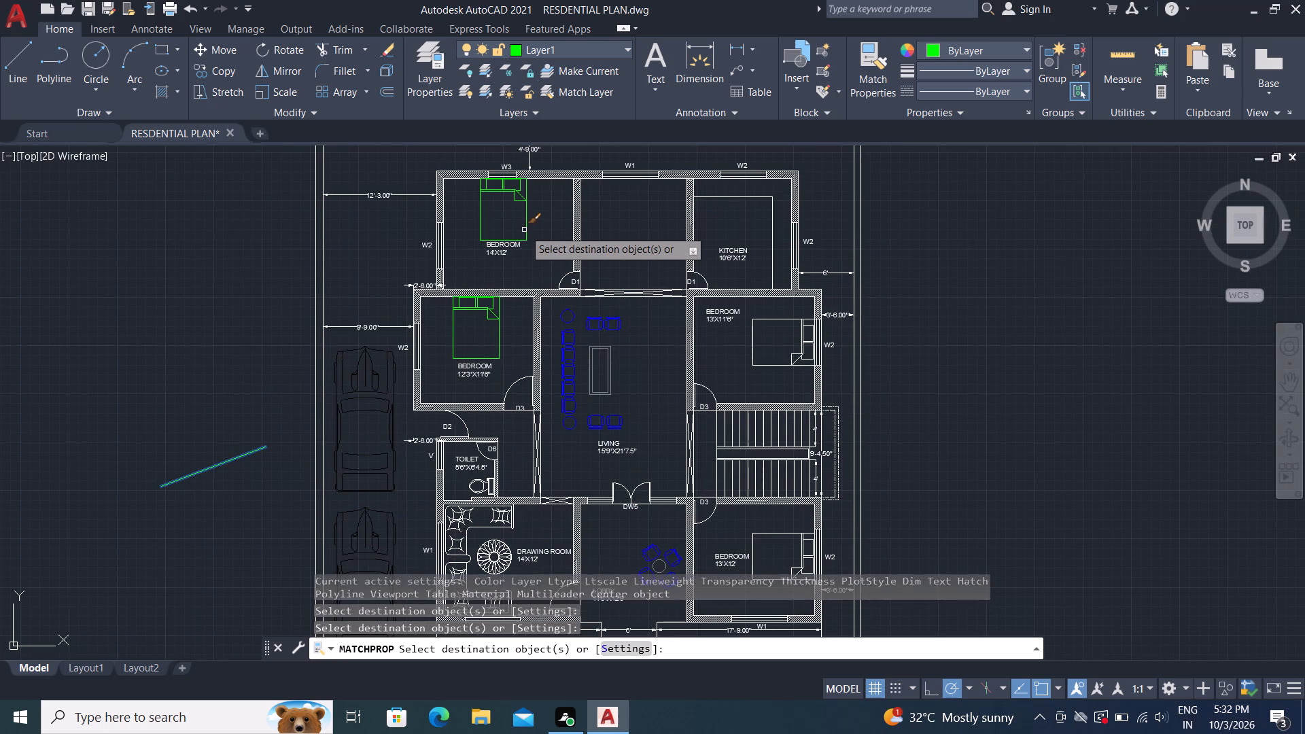
click(754, 349)
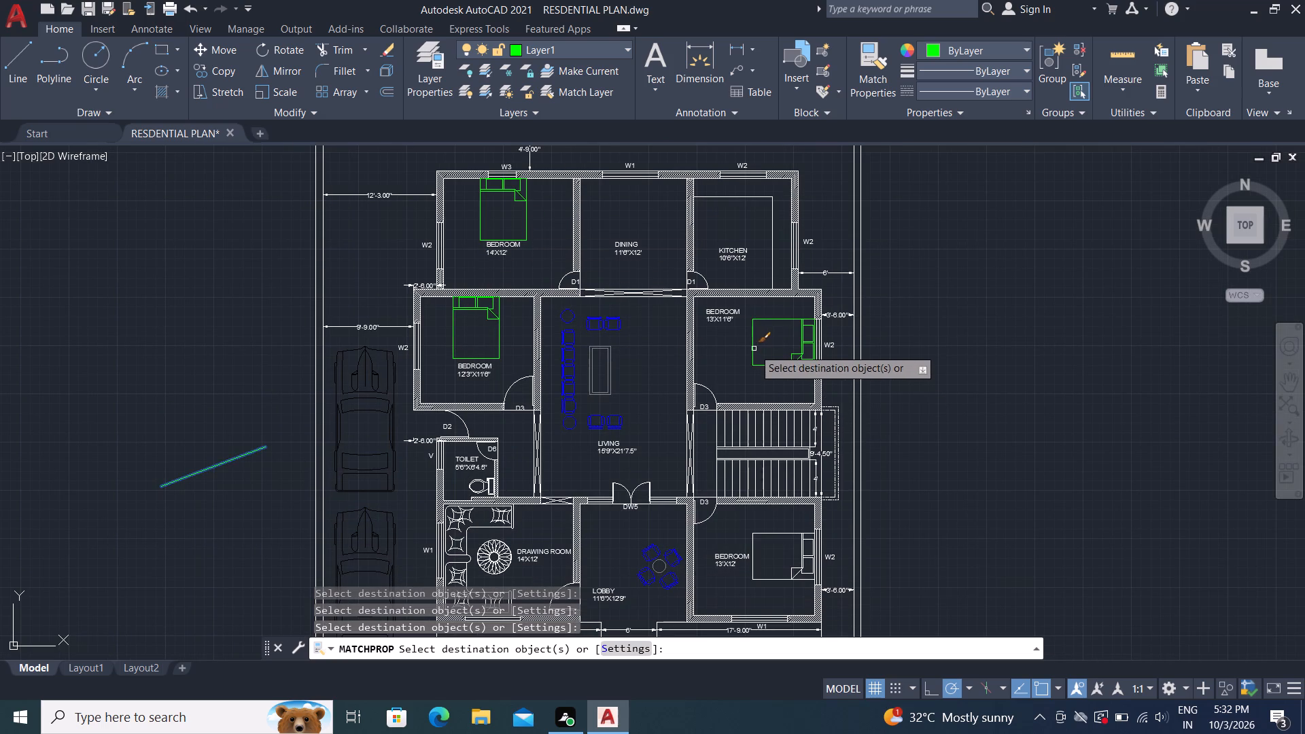
middle_drag(743, 394, 735, 323)
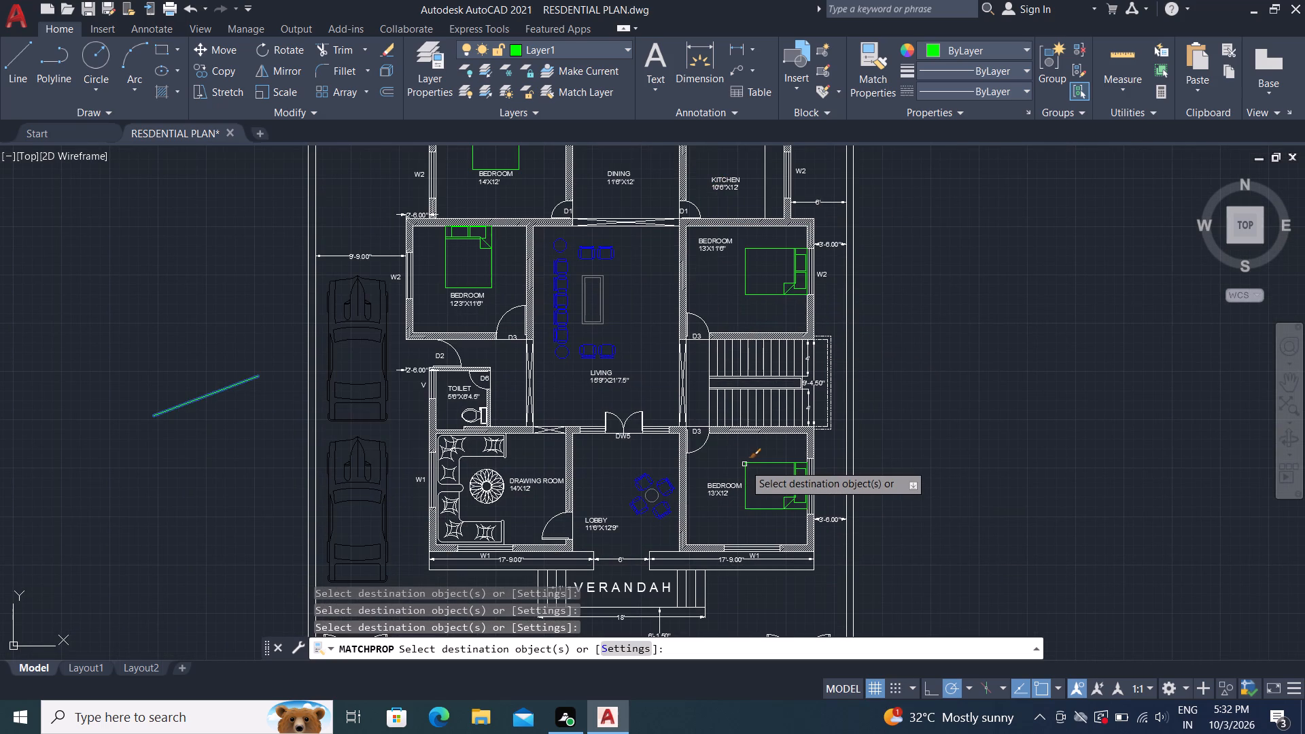
click(744, 464)
key(Escape)
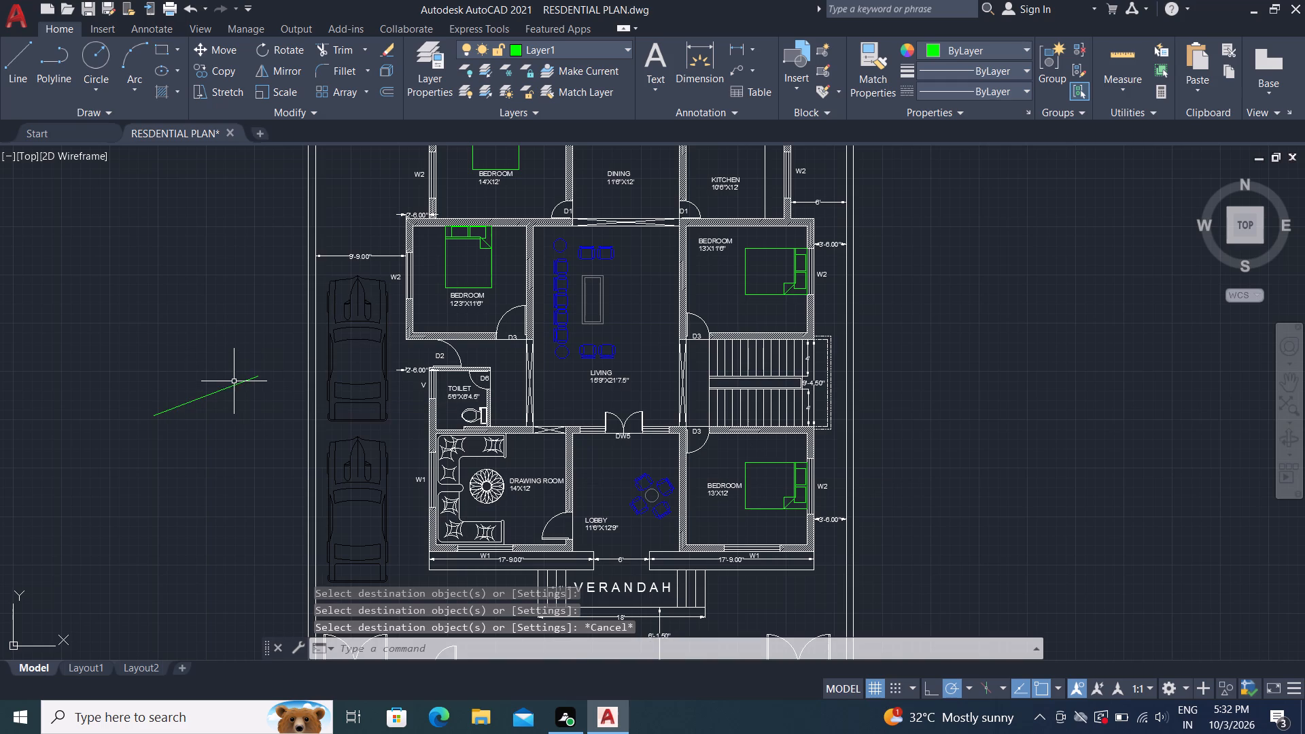
Delete the green Layer1 sample line beside the parked cars.
click(234, 381)
click(237, 387)
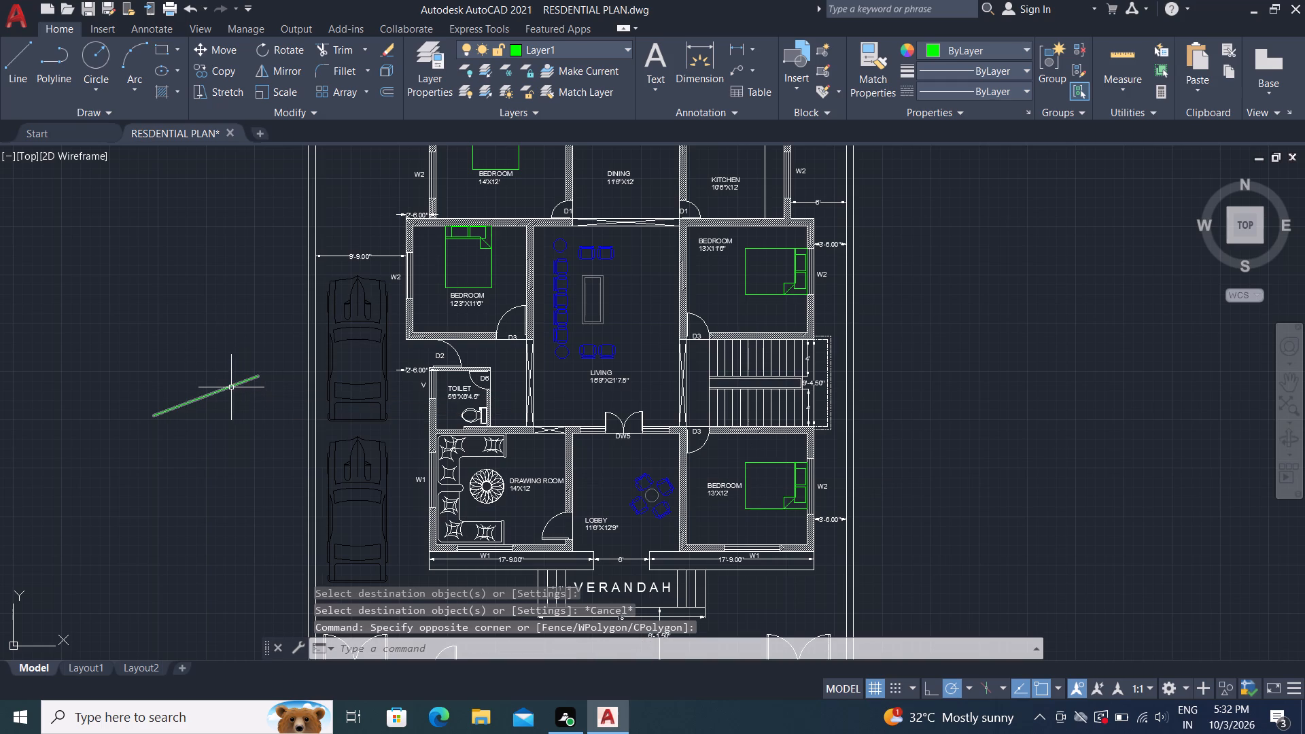
click(230, 387)
key(Delete)
Set up a plot using DWG To PDF.pc3, with a window plot area enclosing the whole residential plan.
scroll(231, 391, down, 2)
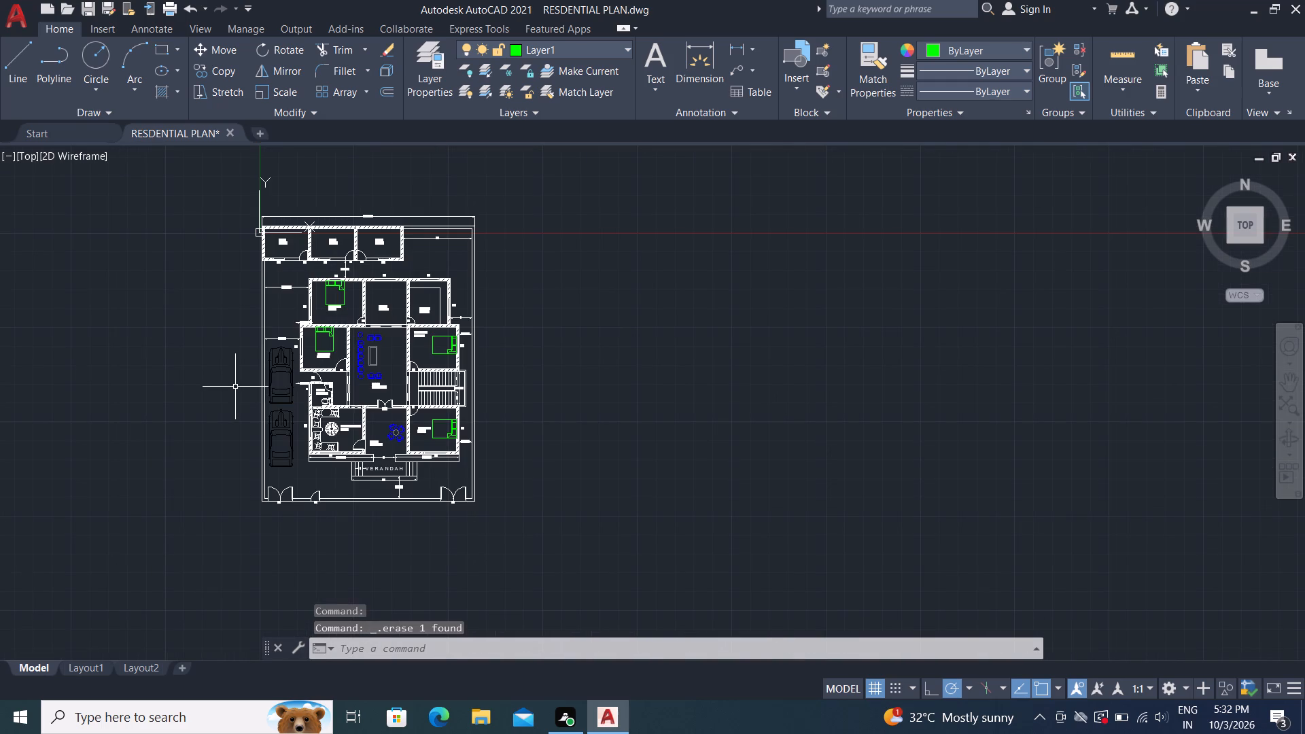
key(ctrl+p)
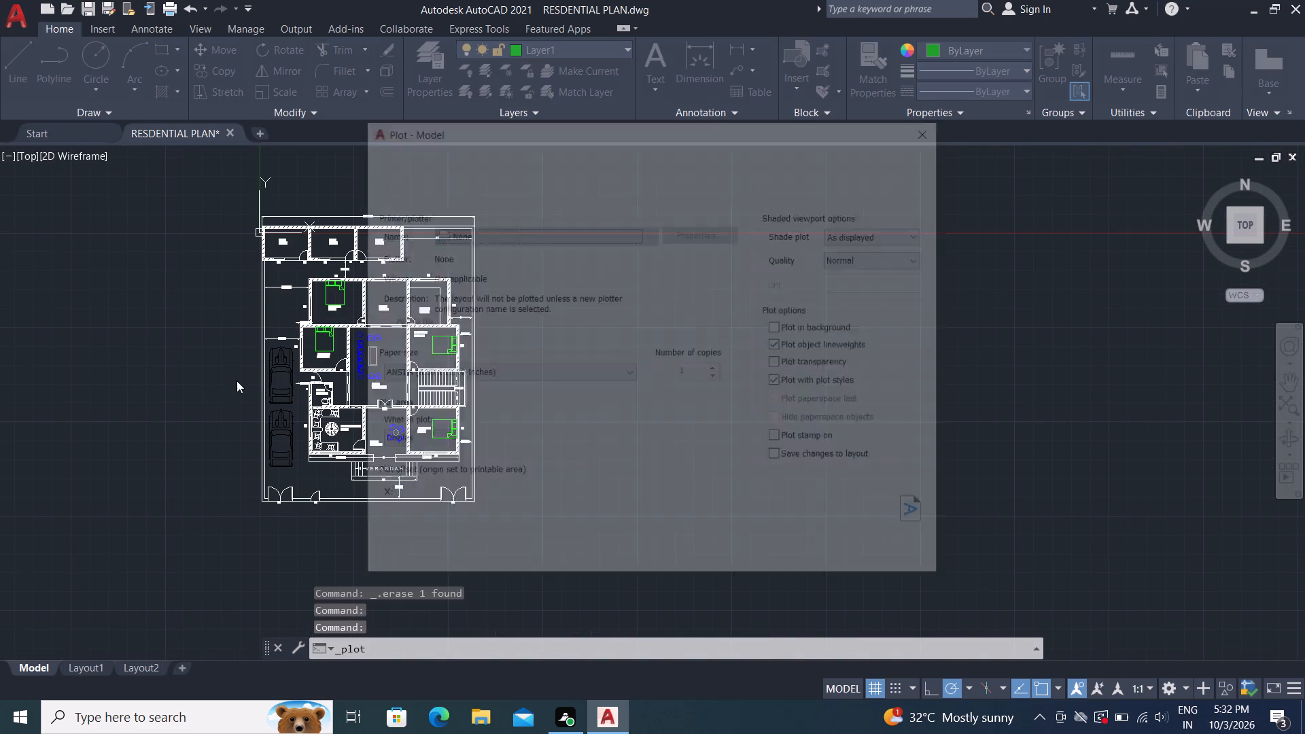
click(597, 236)
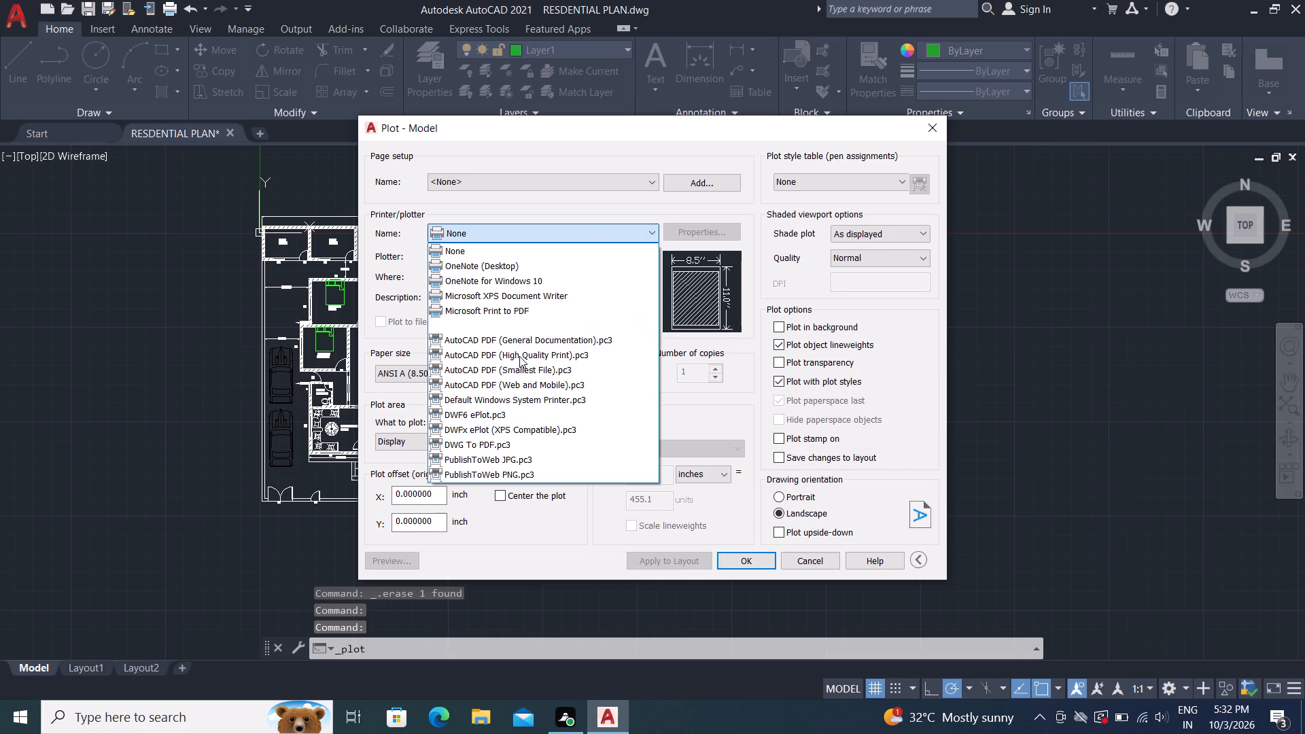
click(506, 413)
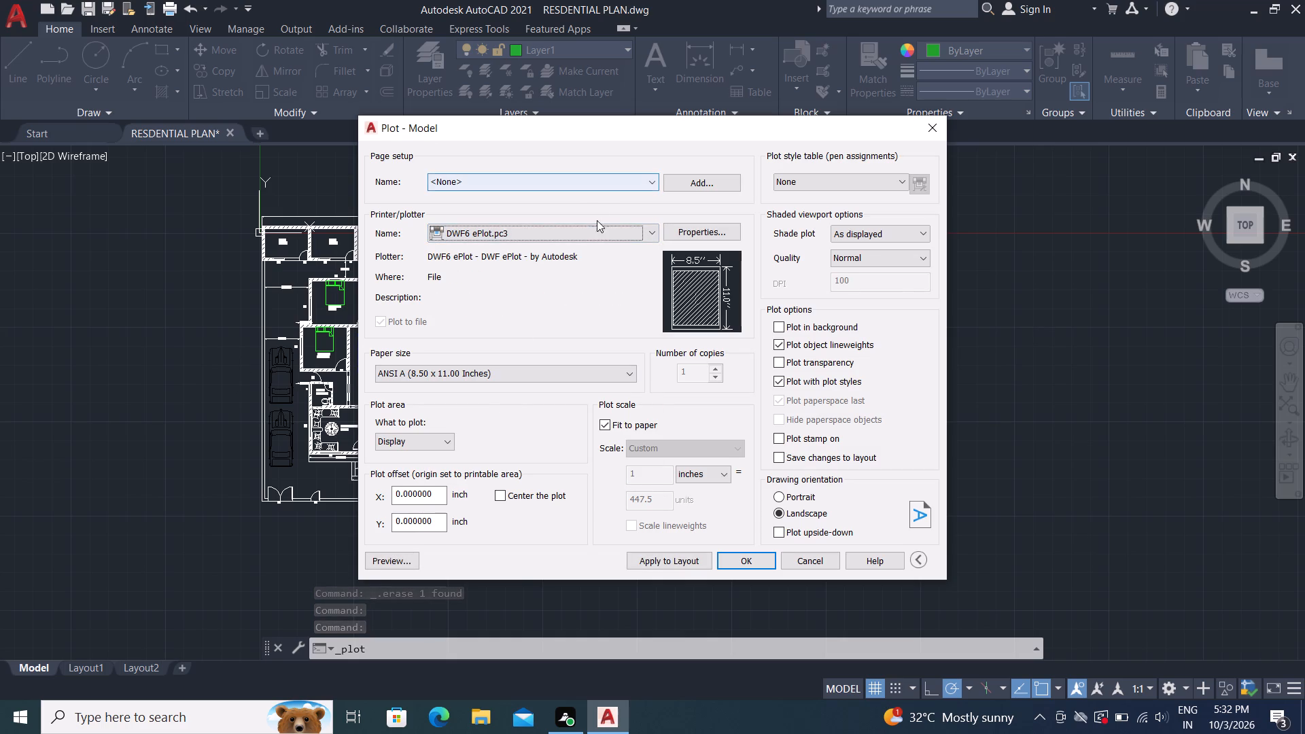
click(597, 231)
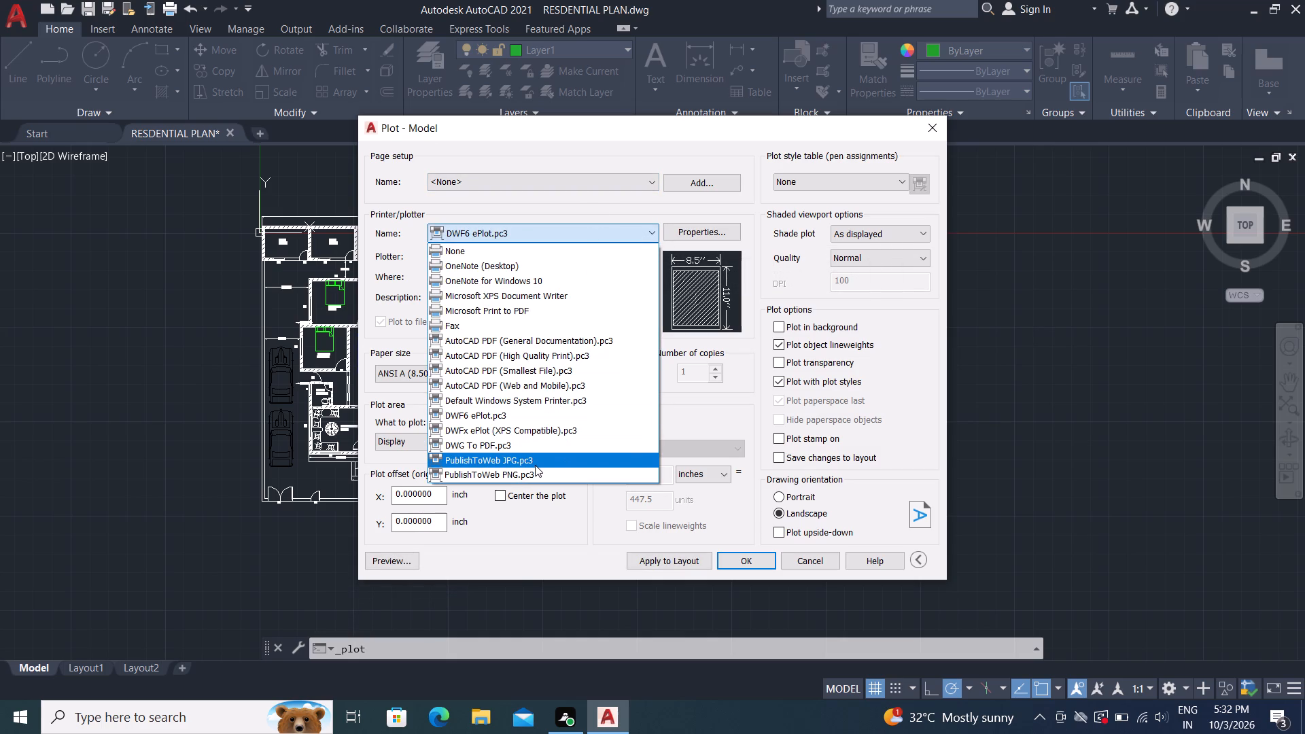
click(519, 444)
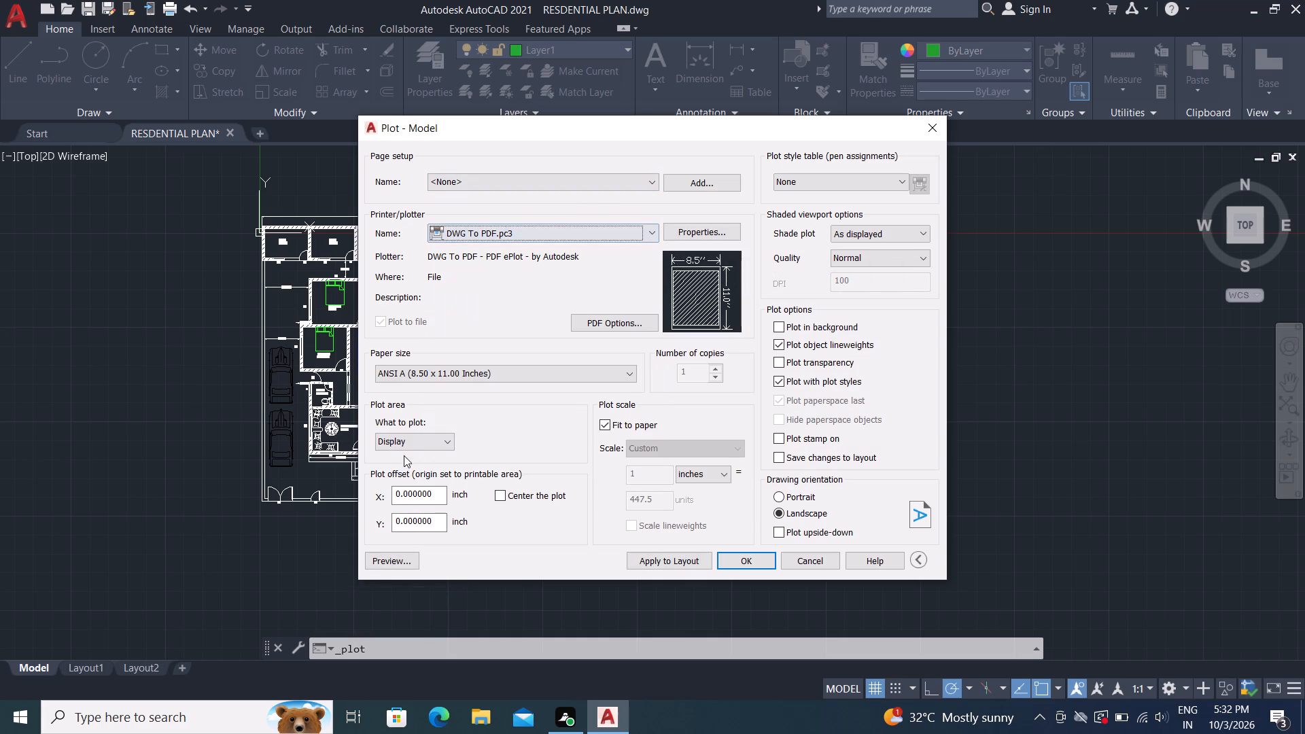
click(413, 448)
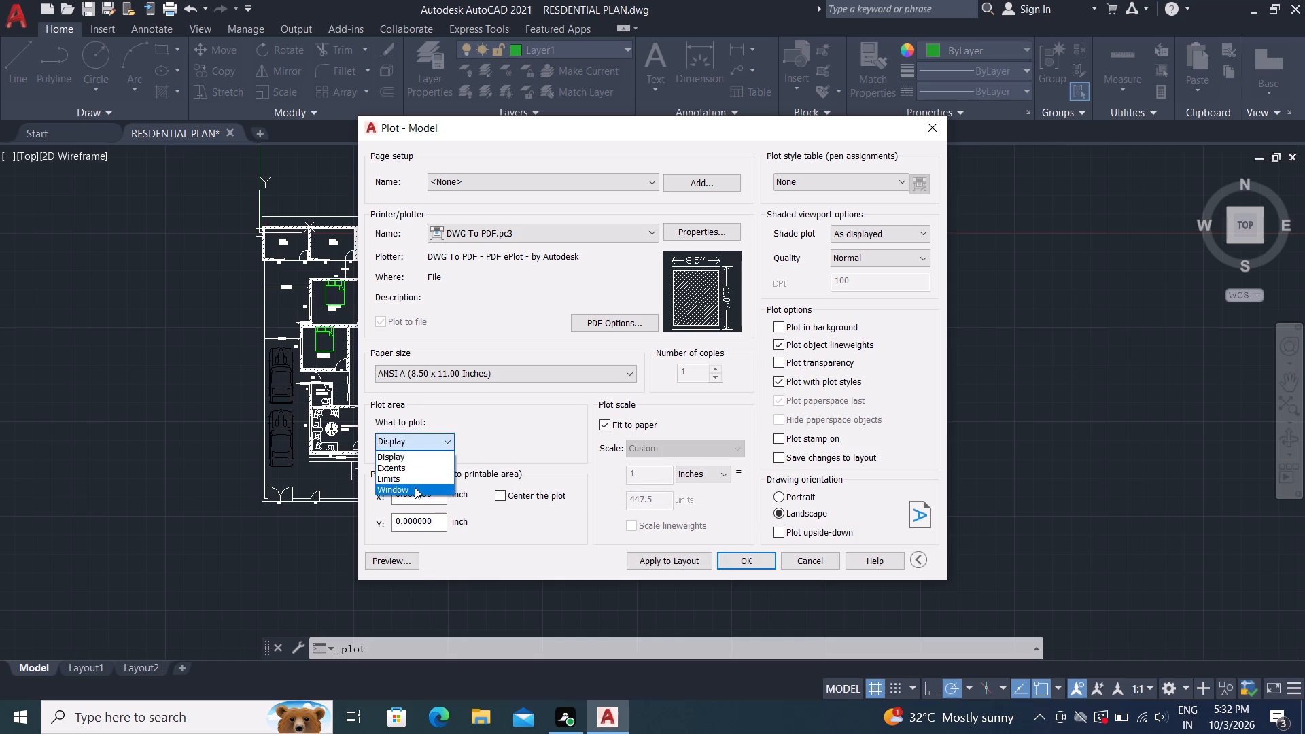
click(415, 487)
click(203, 171)
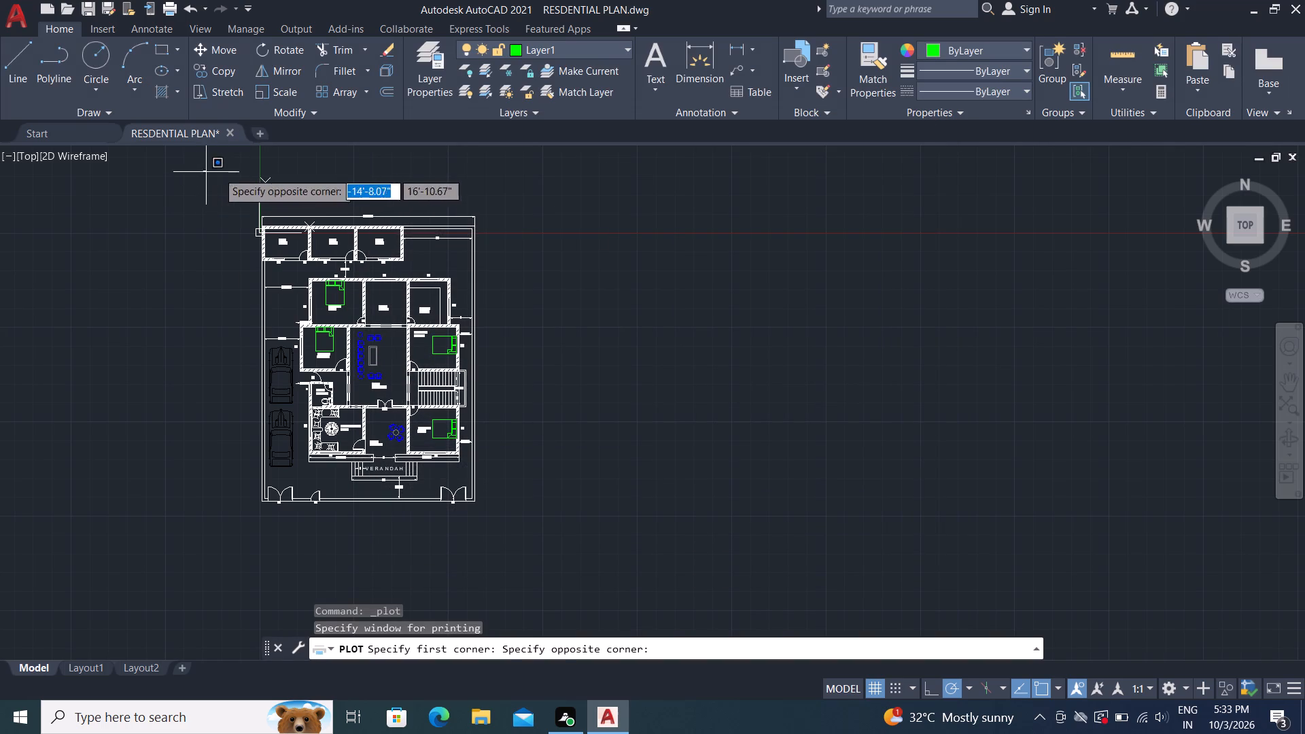
click(540, 544)
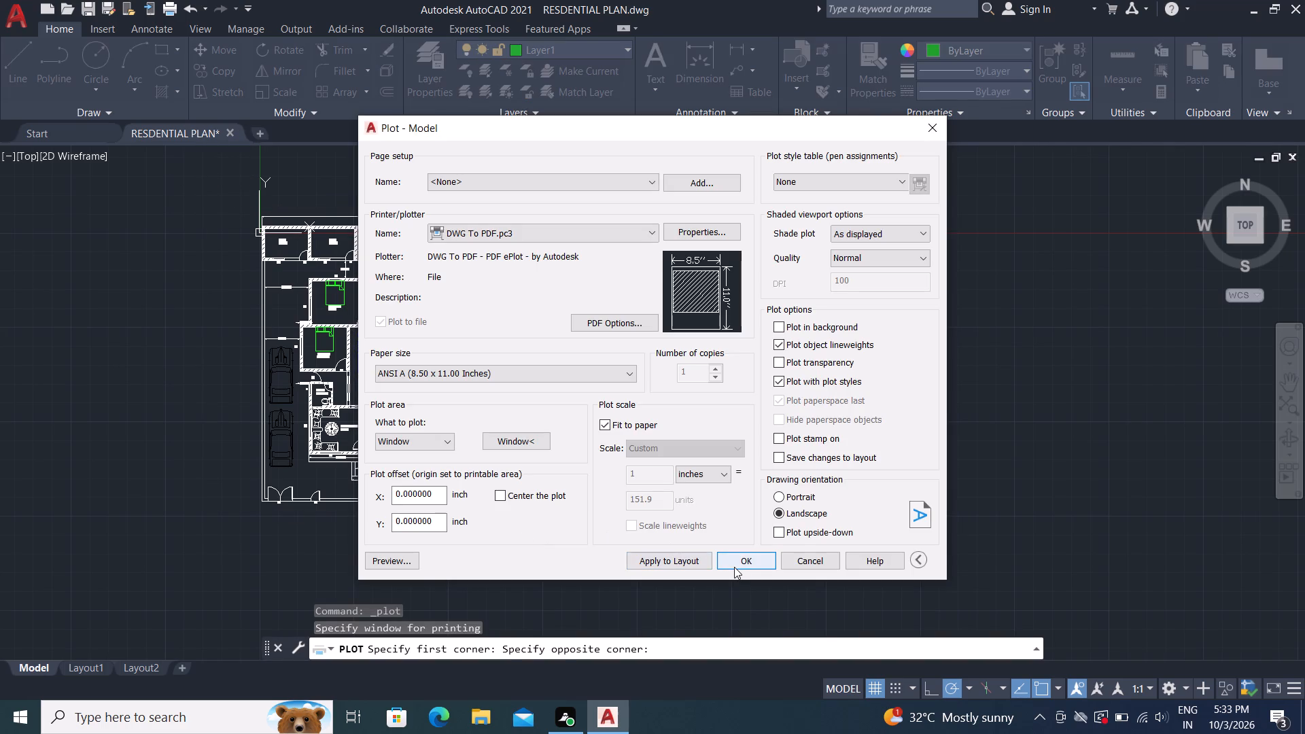
Plot the drawing to the Documents folder as RESDENTIAL PLAN-Model.pdf.
click(733, 563)
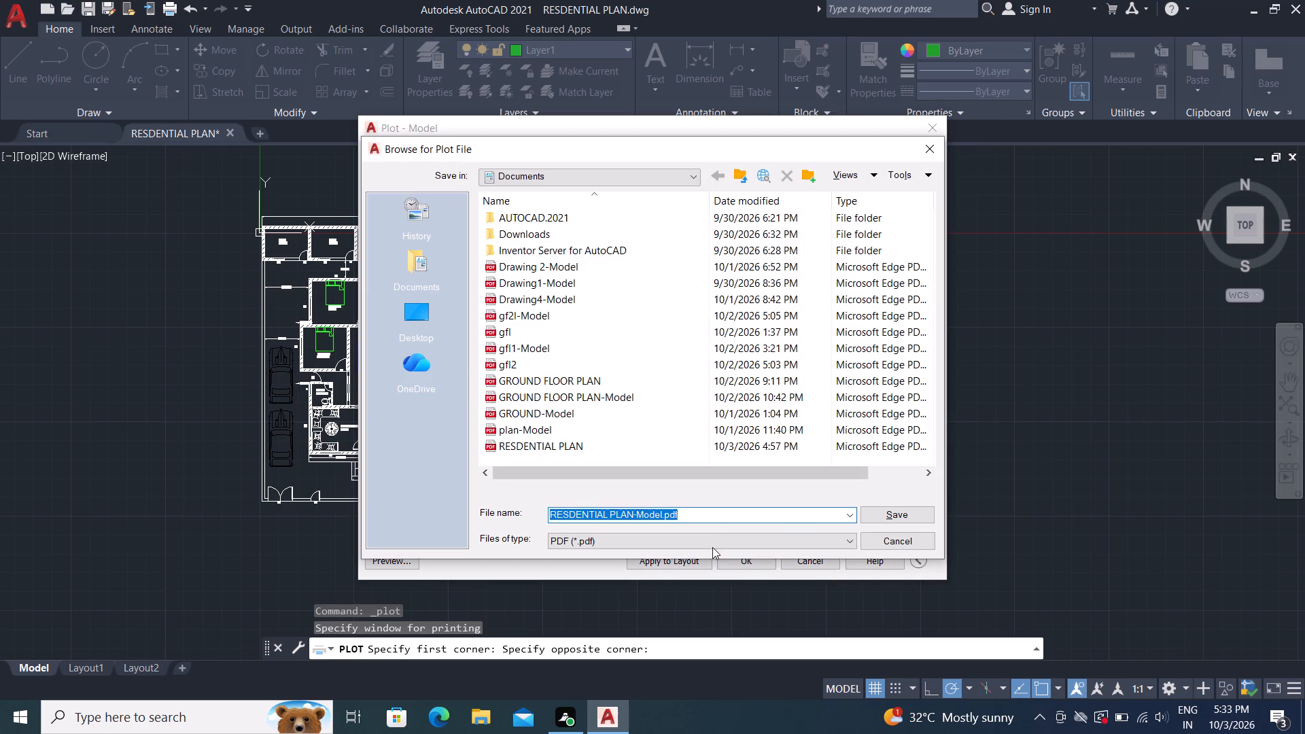
click(877, 510)
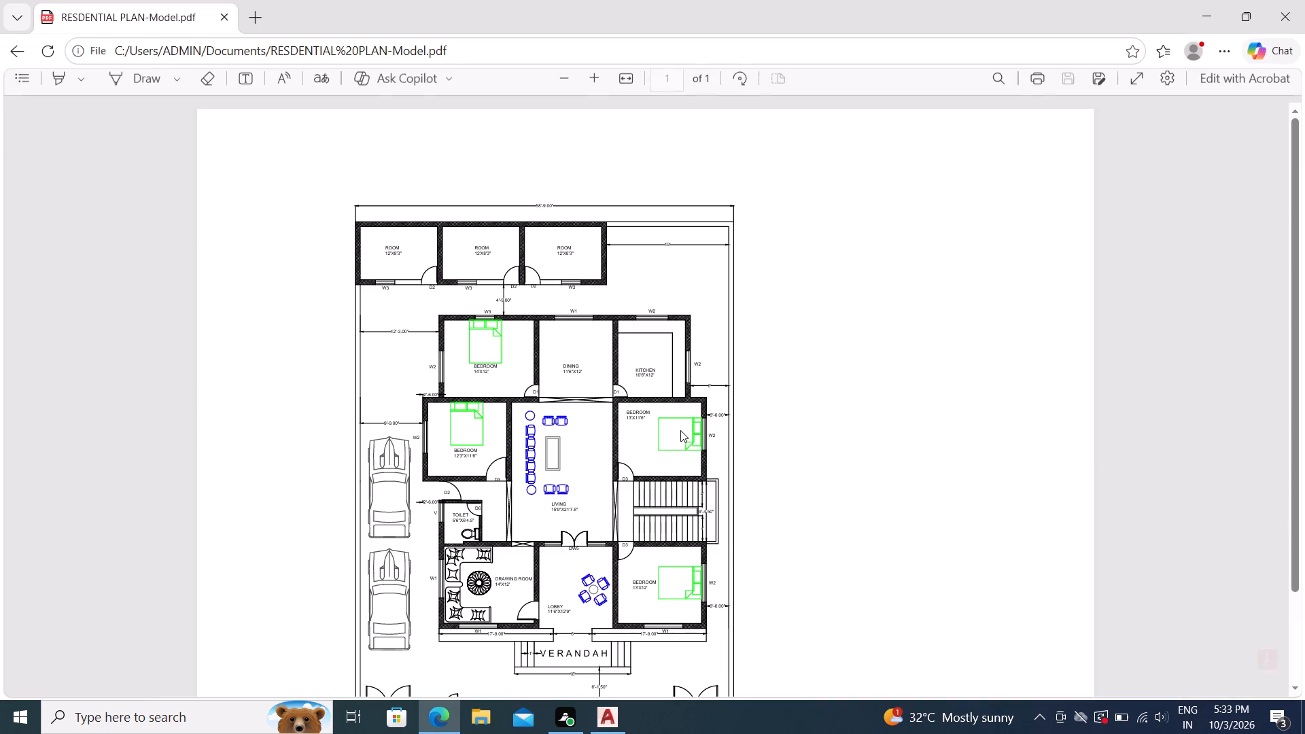
Look over the plotted plan and save the PDF from the viewer as RESDENTIAL PLAN-Model in Documents.
scroll(661, 429, down, 2)
scroll(539, 551, down, 1)
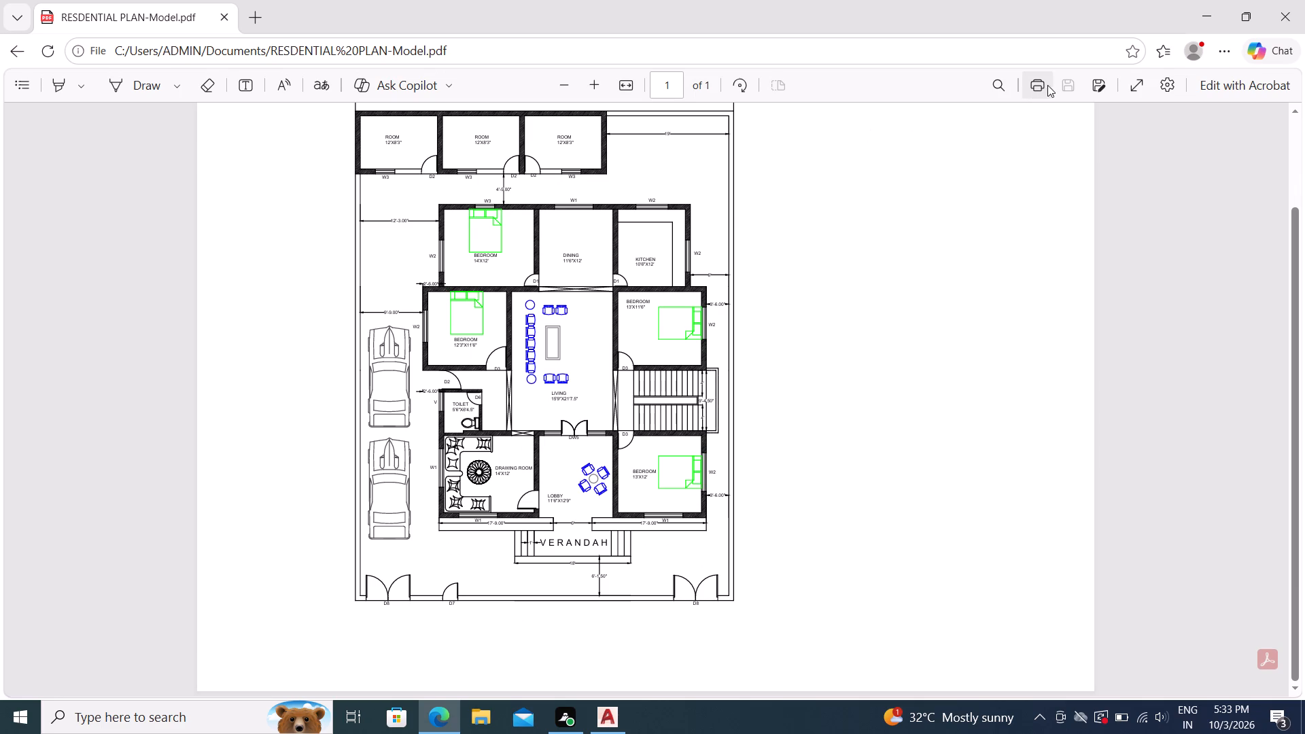
click(1090, 90)
click(499, 381)
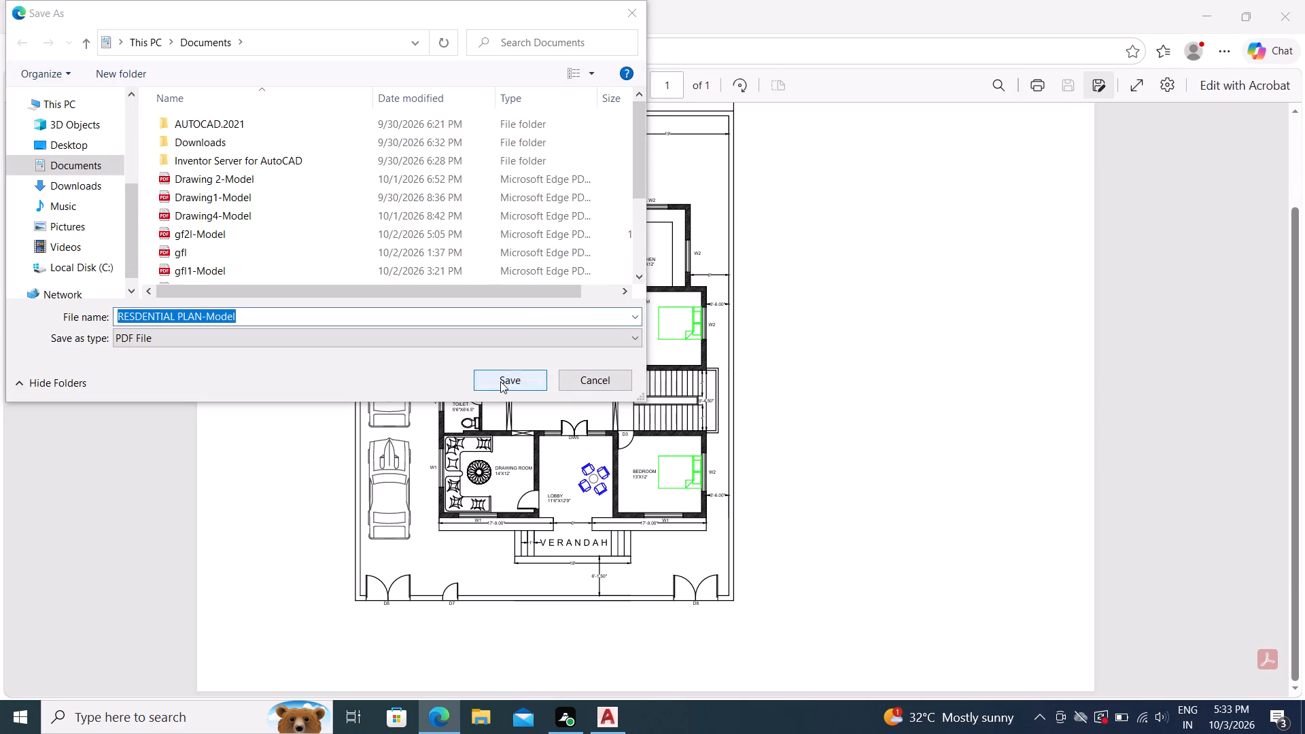
click(694, 362)
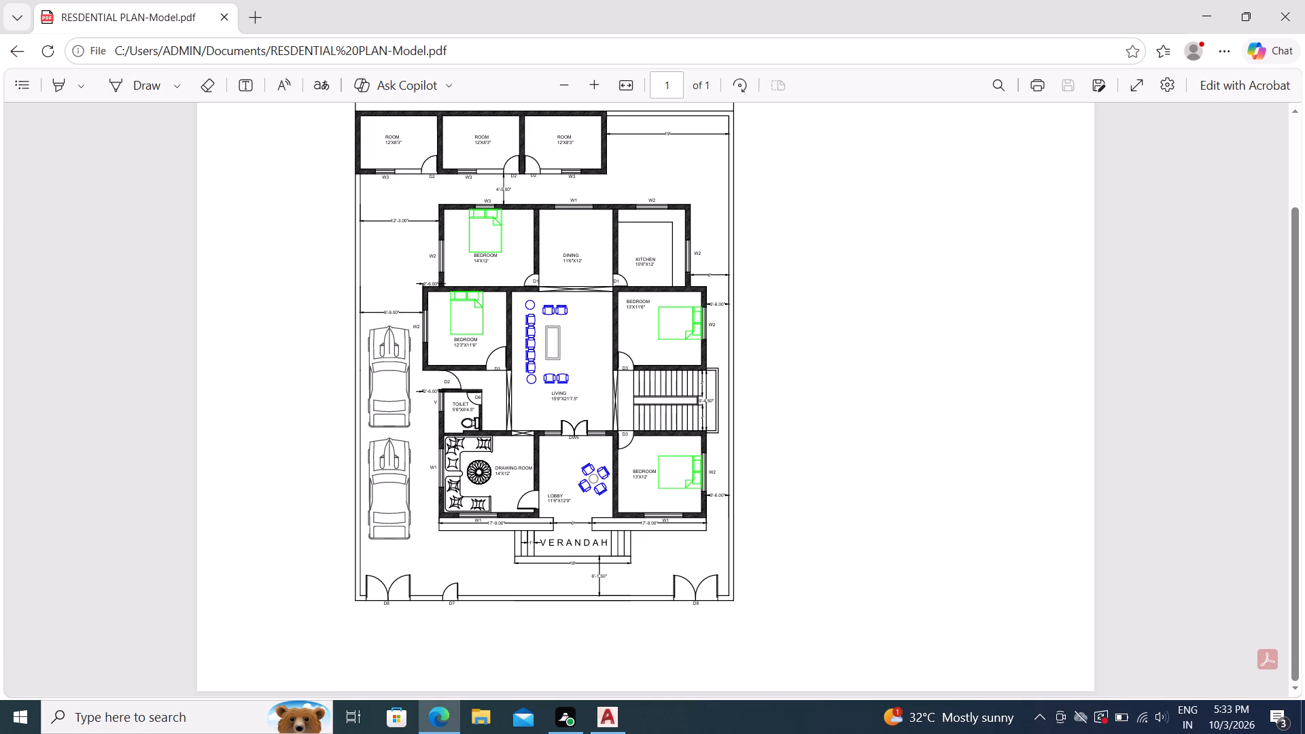
Switch back to the RESDENTIAL PLAN drawing in AutoCAD.
click(604, 707)
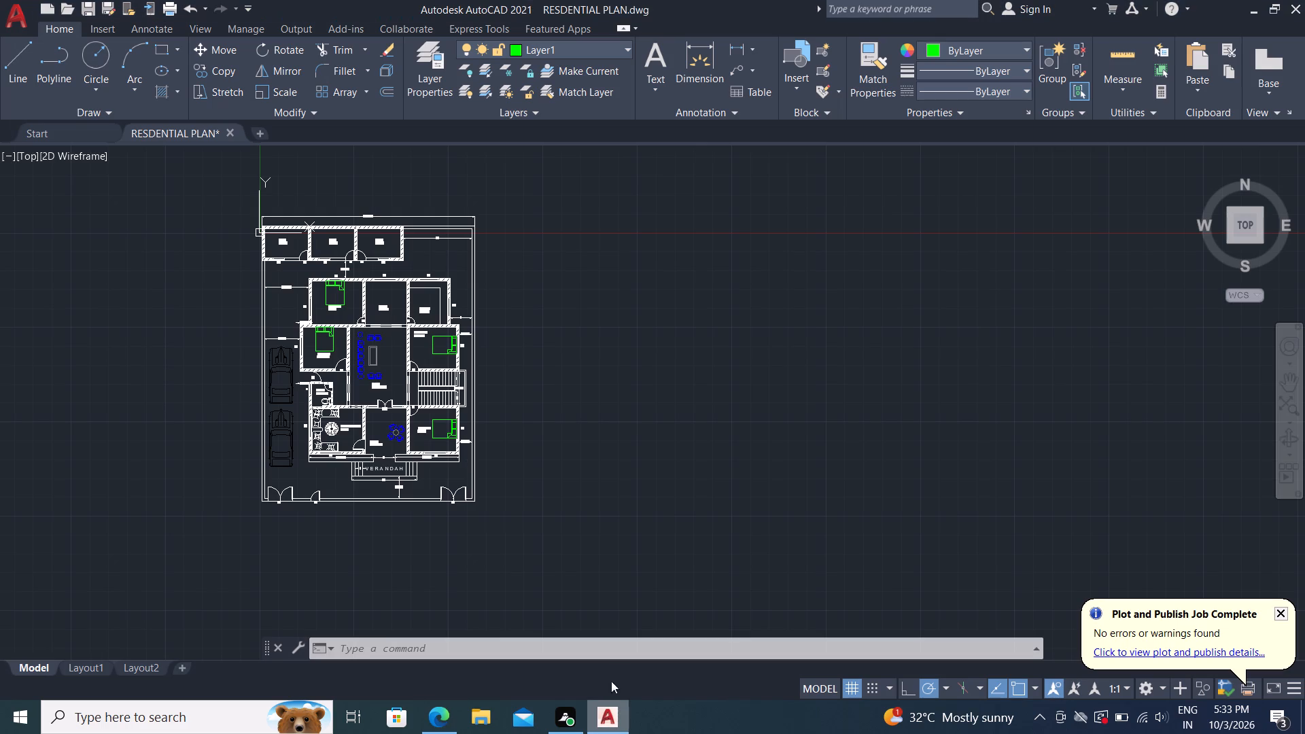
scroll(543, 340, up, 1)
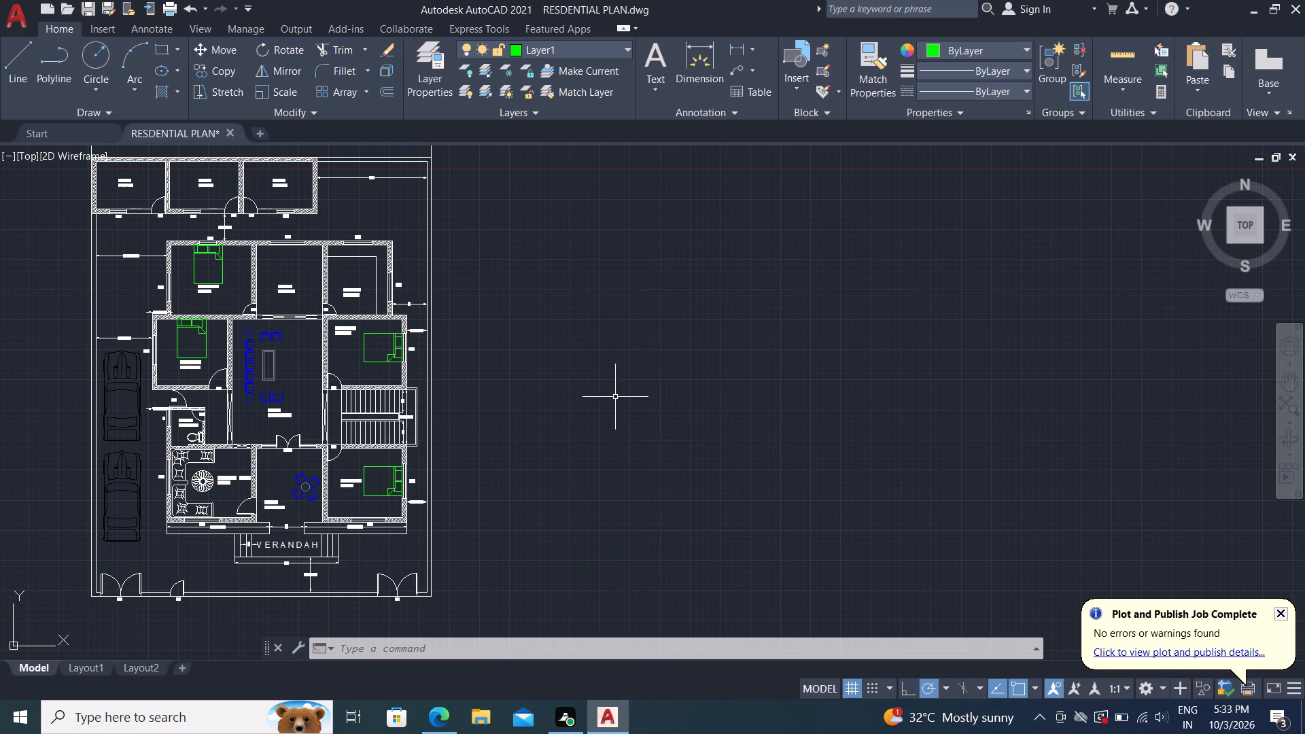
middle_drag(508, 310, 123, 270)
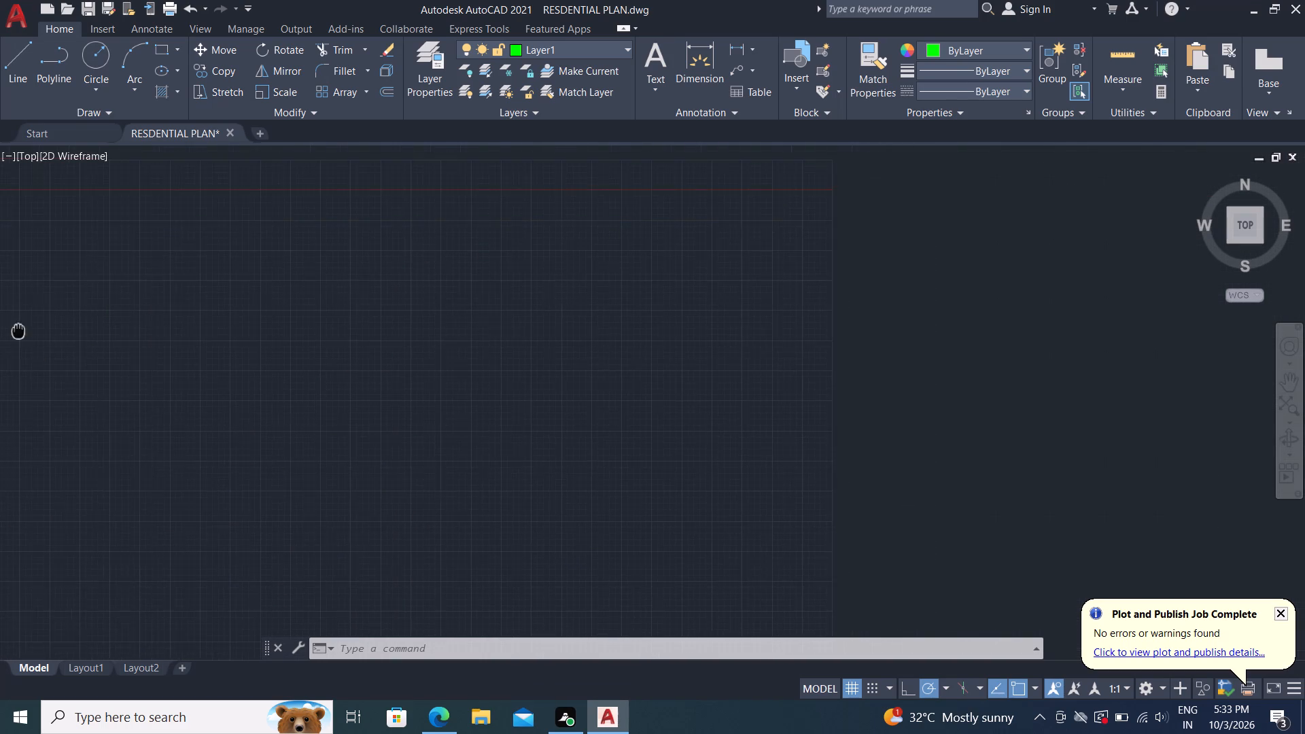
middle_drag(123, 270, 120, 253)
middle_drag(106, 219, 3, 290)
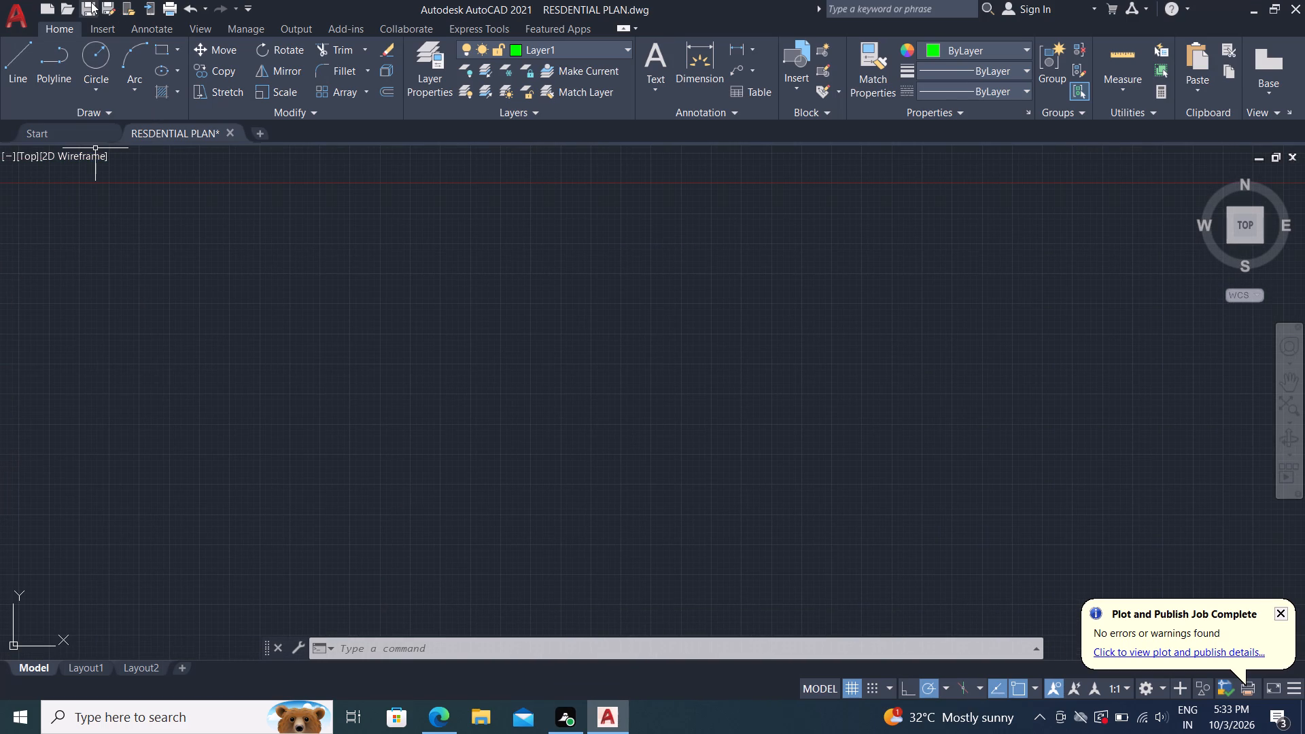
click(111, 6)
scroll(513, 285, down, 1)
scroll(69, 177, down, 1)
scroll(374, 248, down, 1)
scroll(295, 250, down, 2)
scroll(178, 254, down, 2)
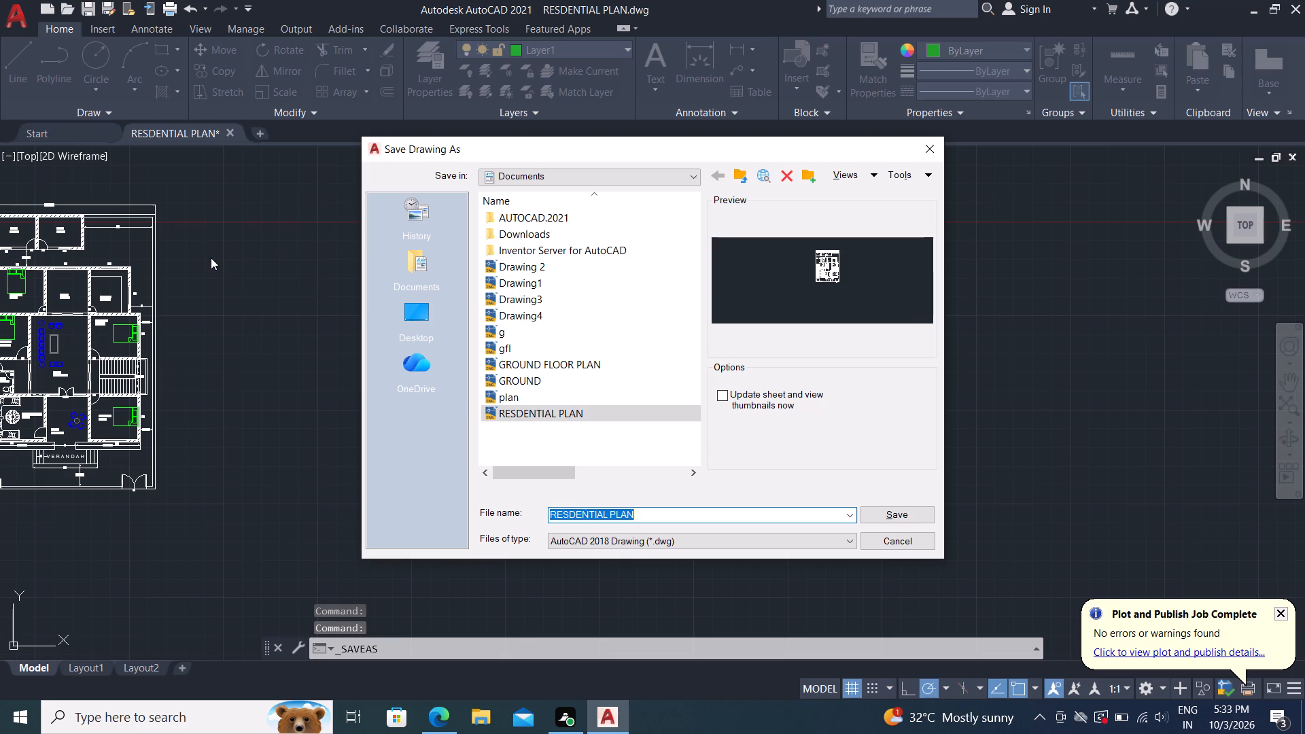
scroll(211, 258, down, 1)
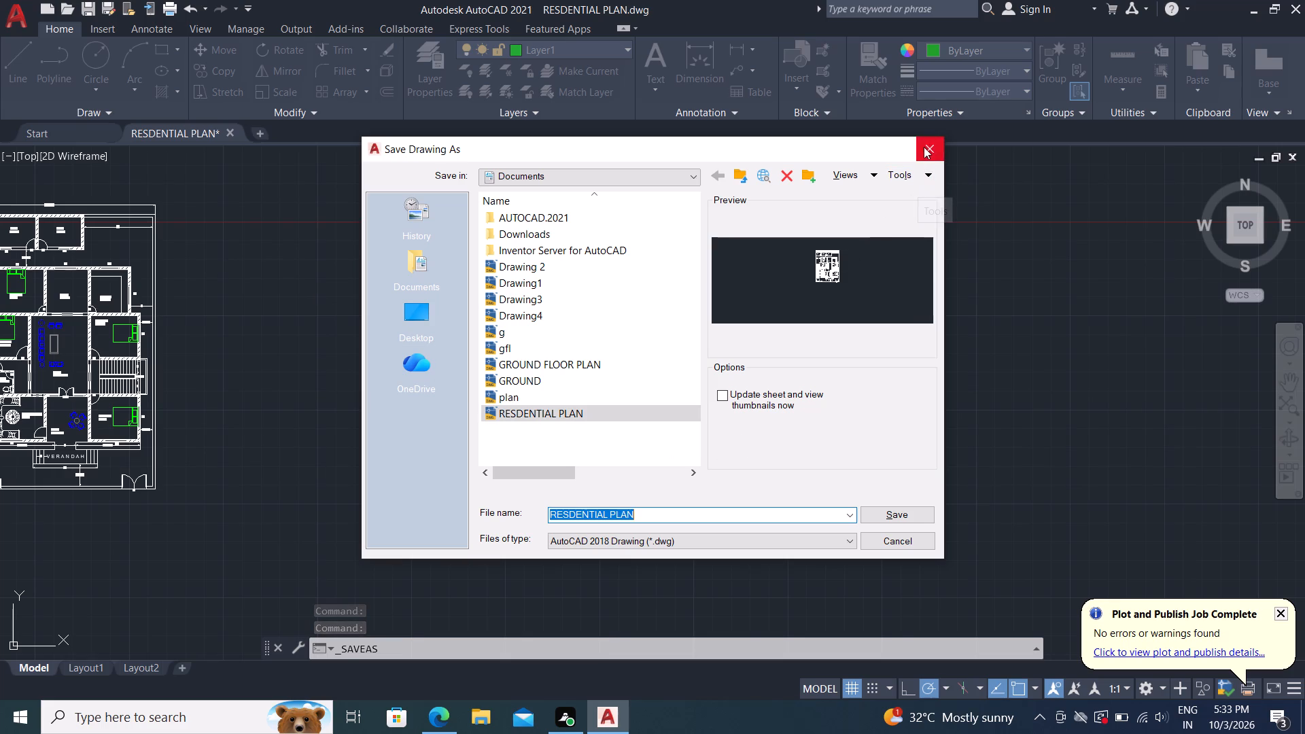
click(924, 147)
Save the drawing as RESDENTIAL PLAN in Documents in AutoCAD 2018 Drawing format, replacing the existing file.
scroll(779, 205, down, 2)
scroll(464, 211, up, 1)
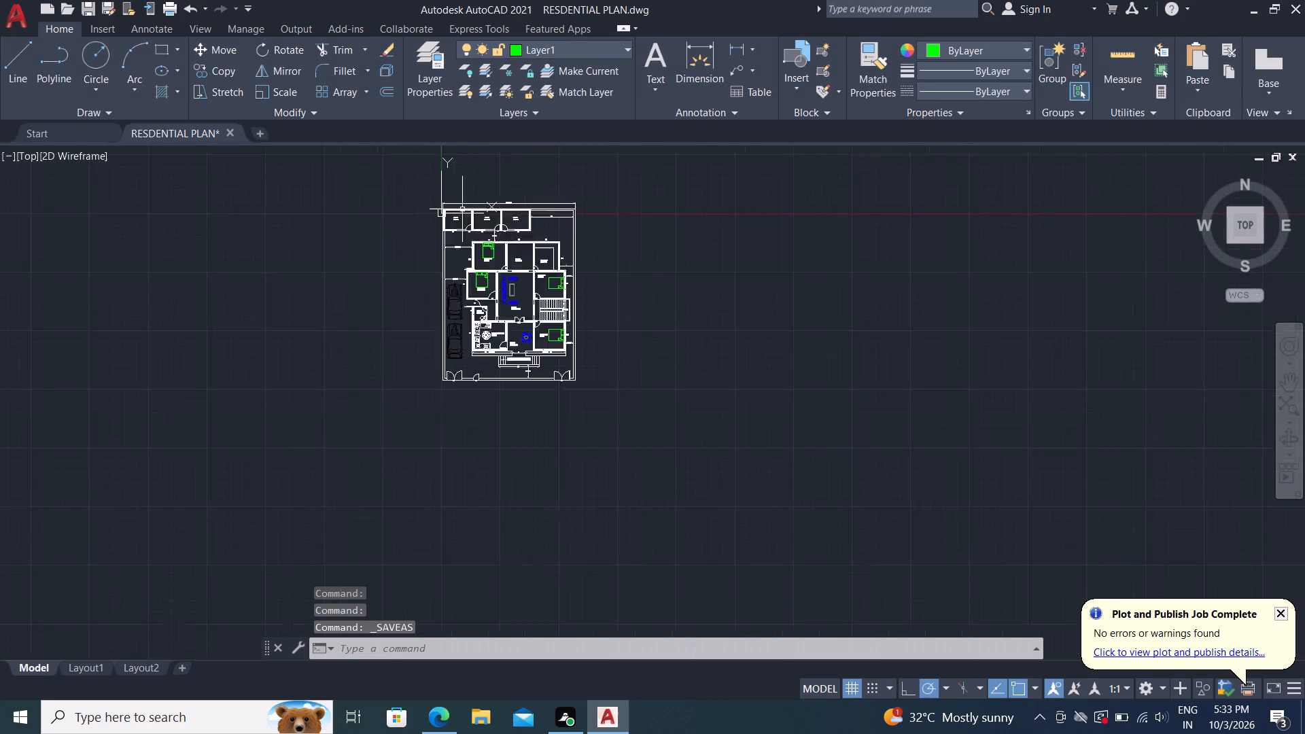
scroll(462, 209, up, 2)
scroll(464, 209, down, 1)
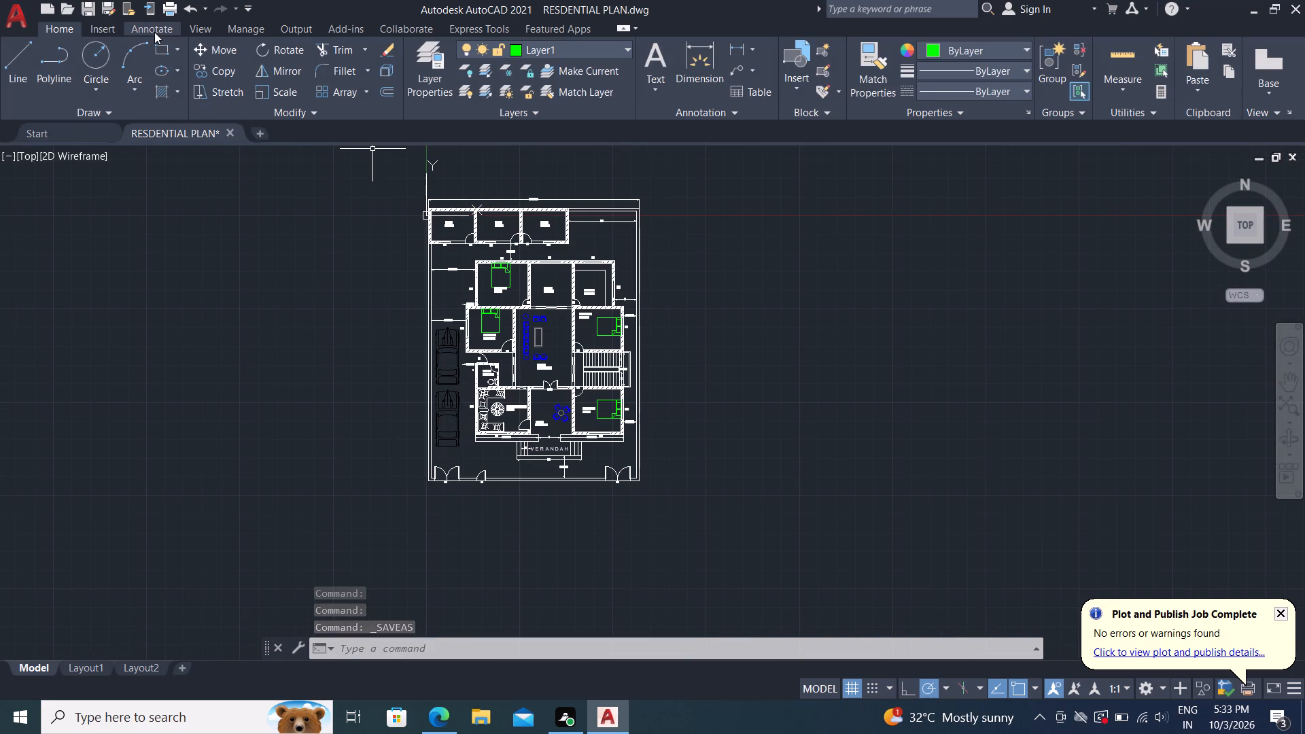
click(107, 3)
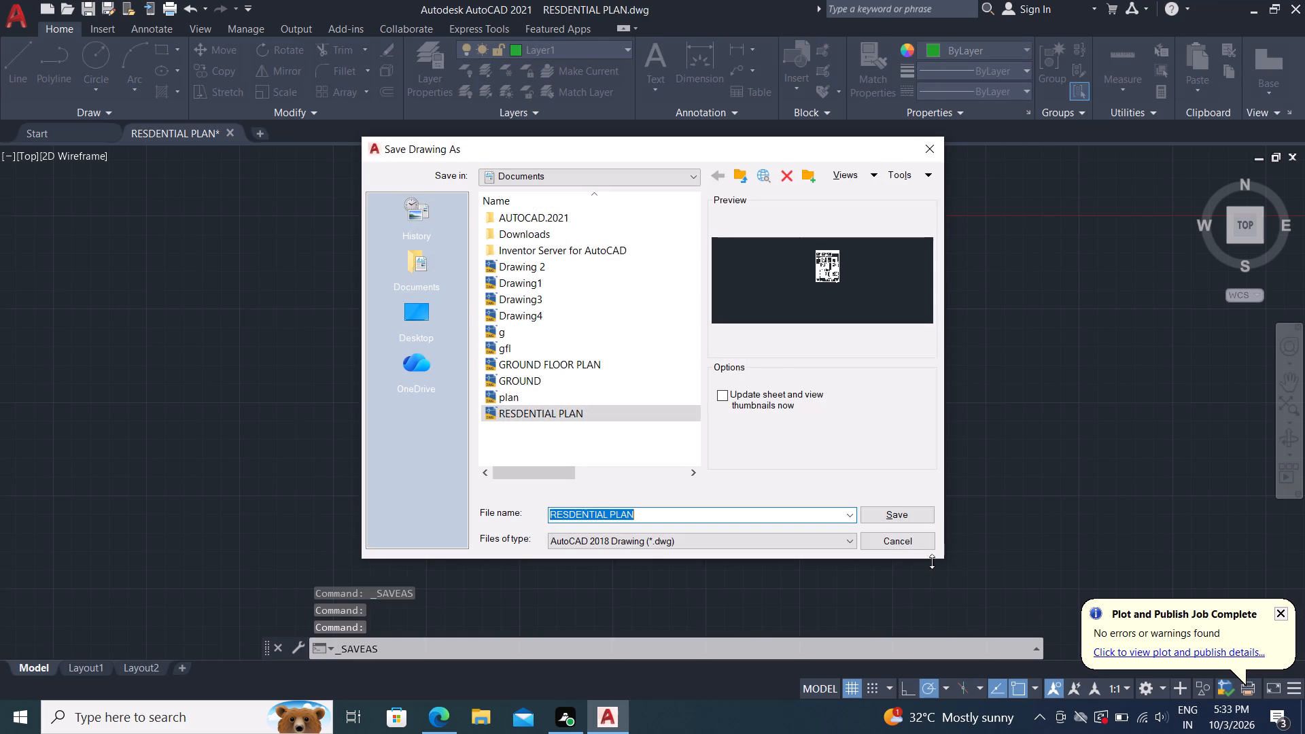
click(903, 514)
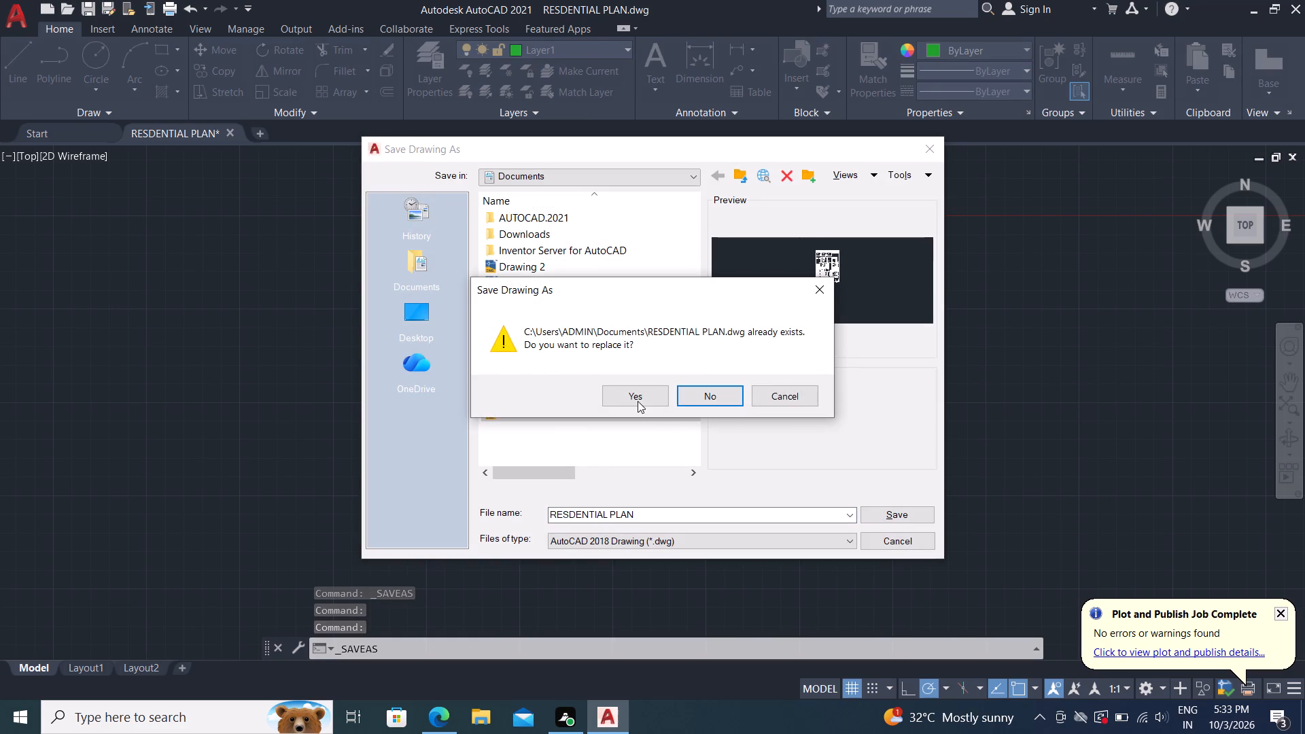
click(623, 394)
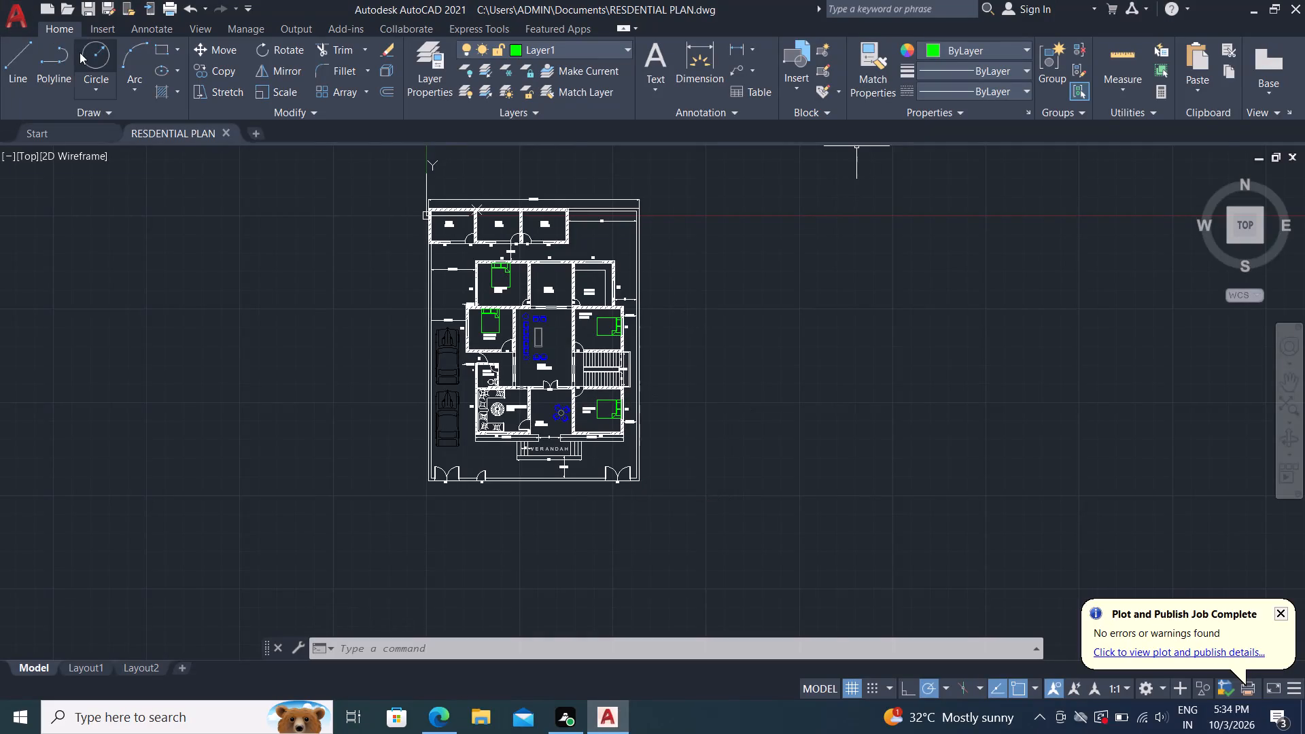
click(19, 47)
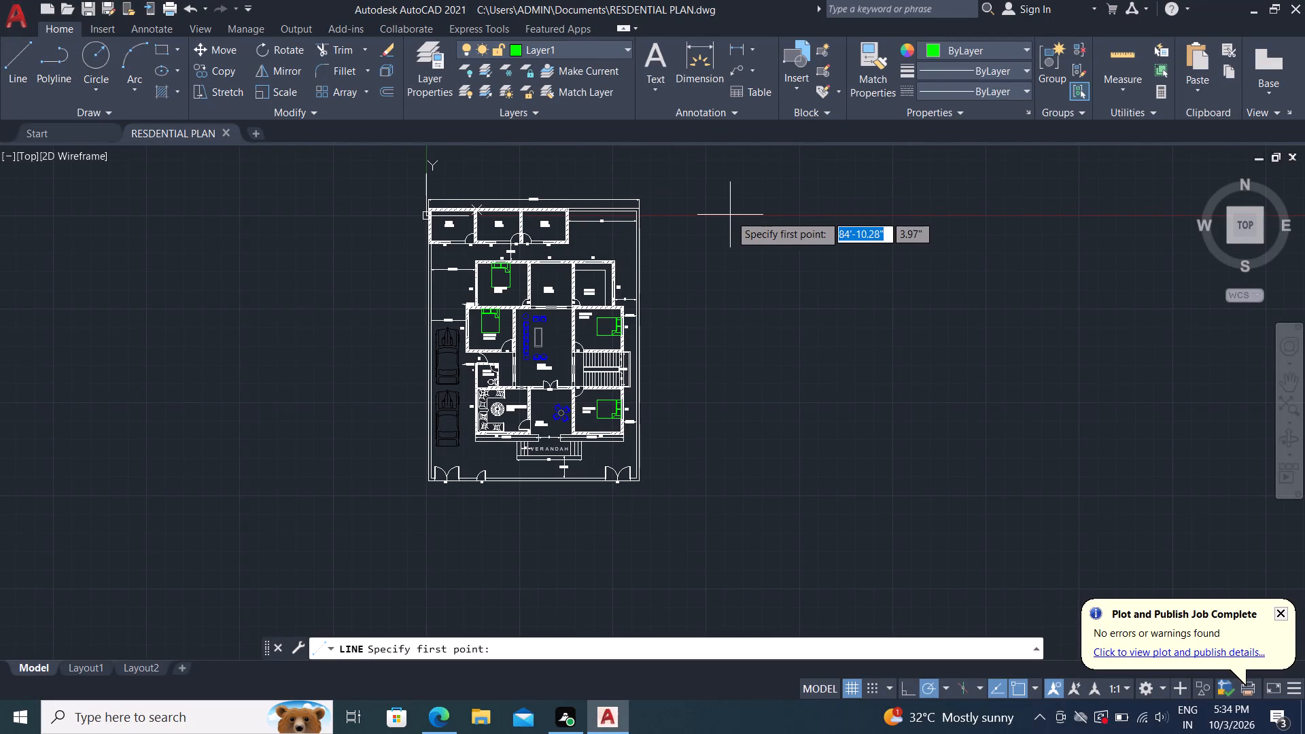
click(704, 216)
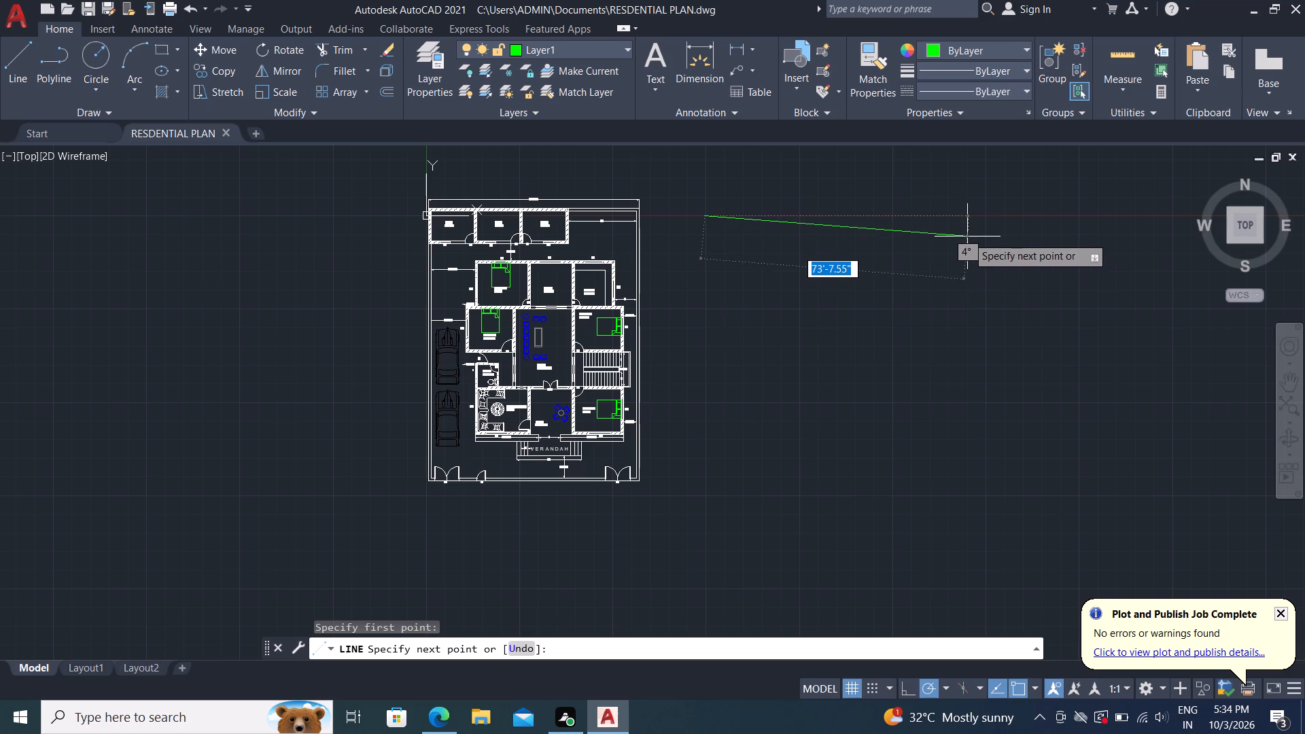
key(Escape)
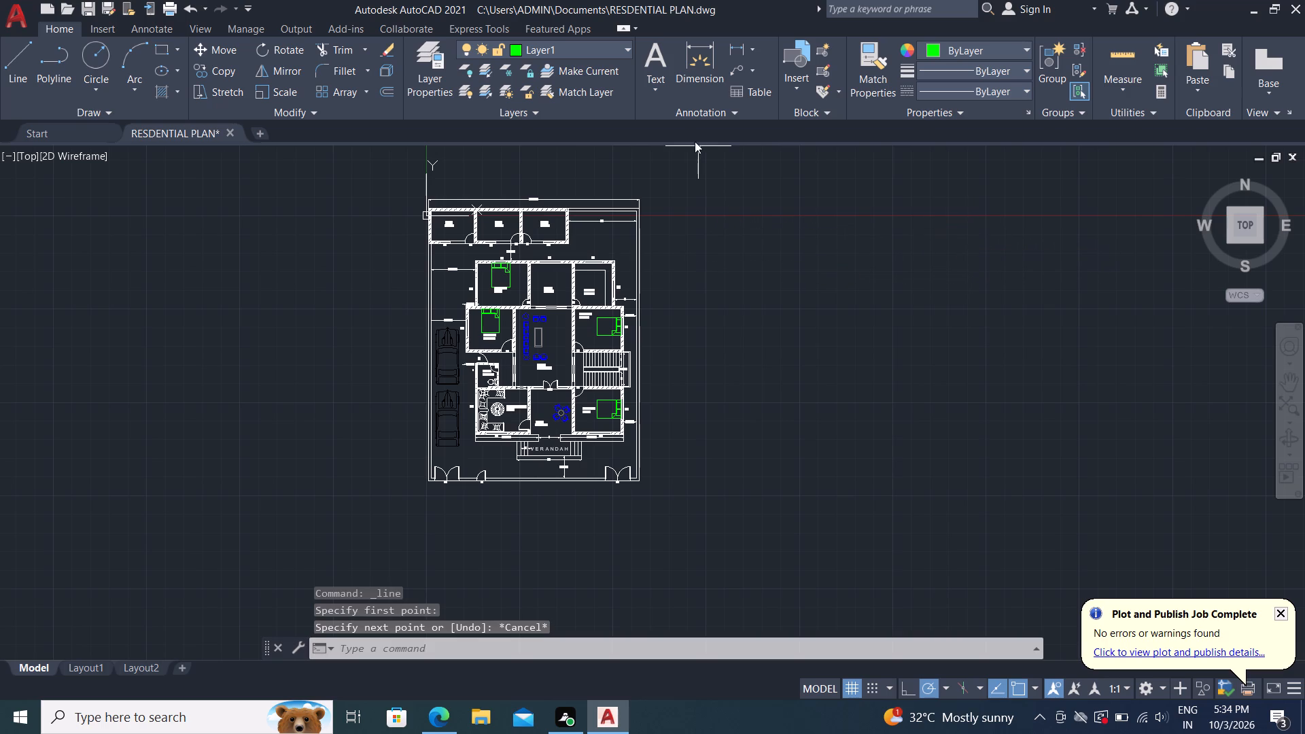
Set the current object color to white 255,255,255.
click(998, 46)
click(928, 189)
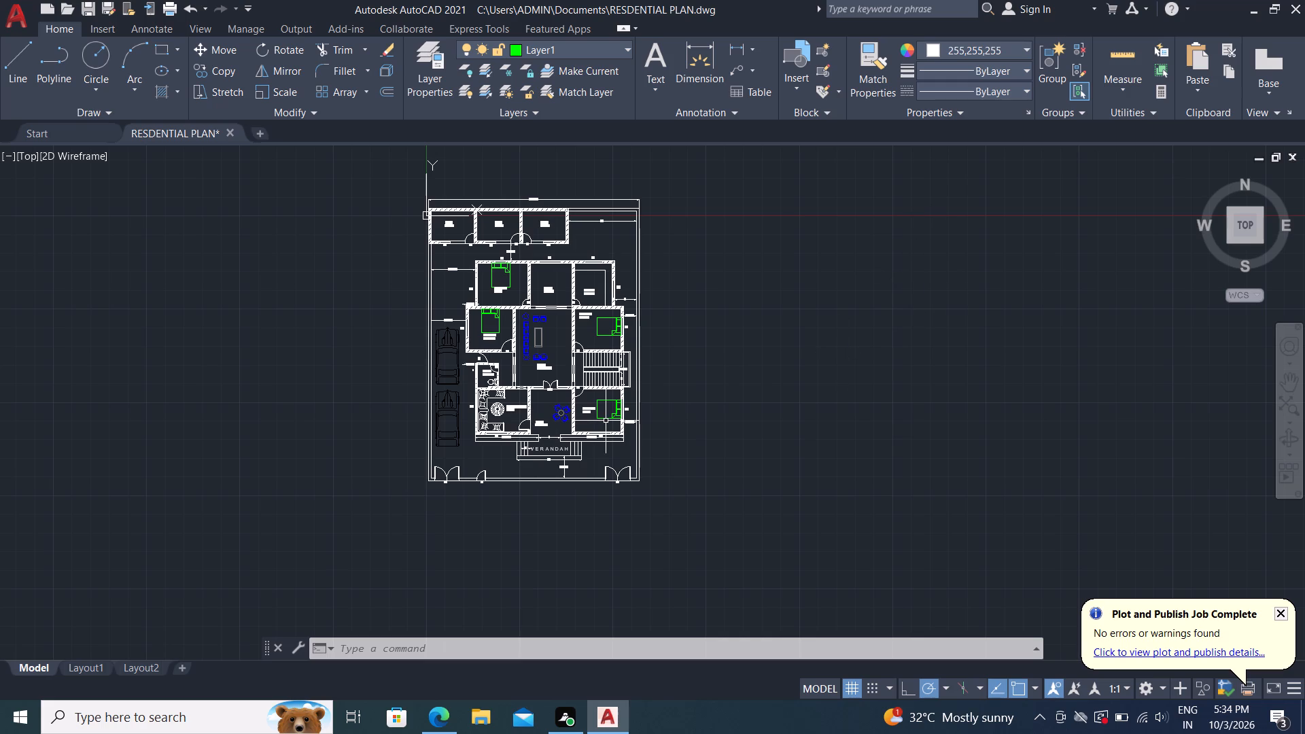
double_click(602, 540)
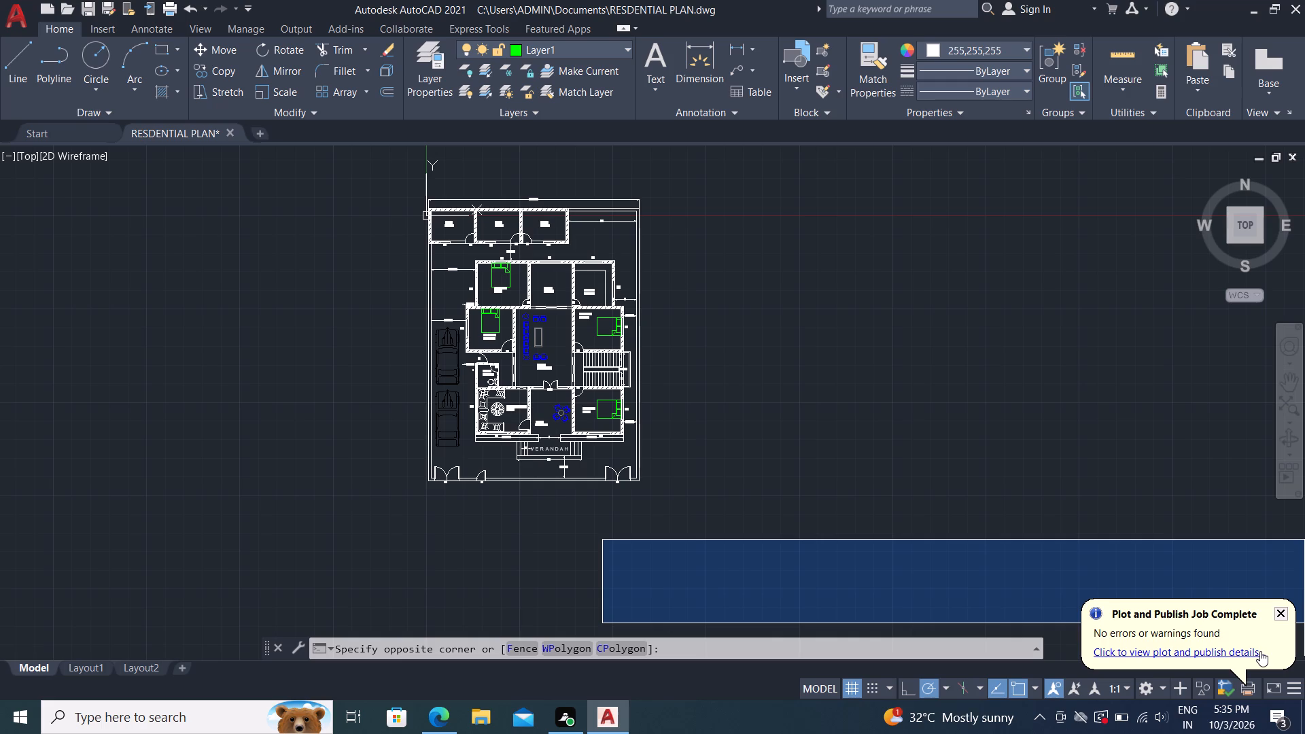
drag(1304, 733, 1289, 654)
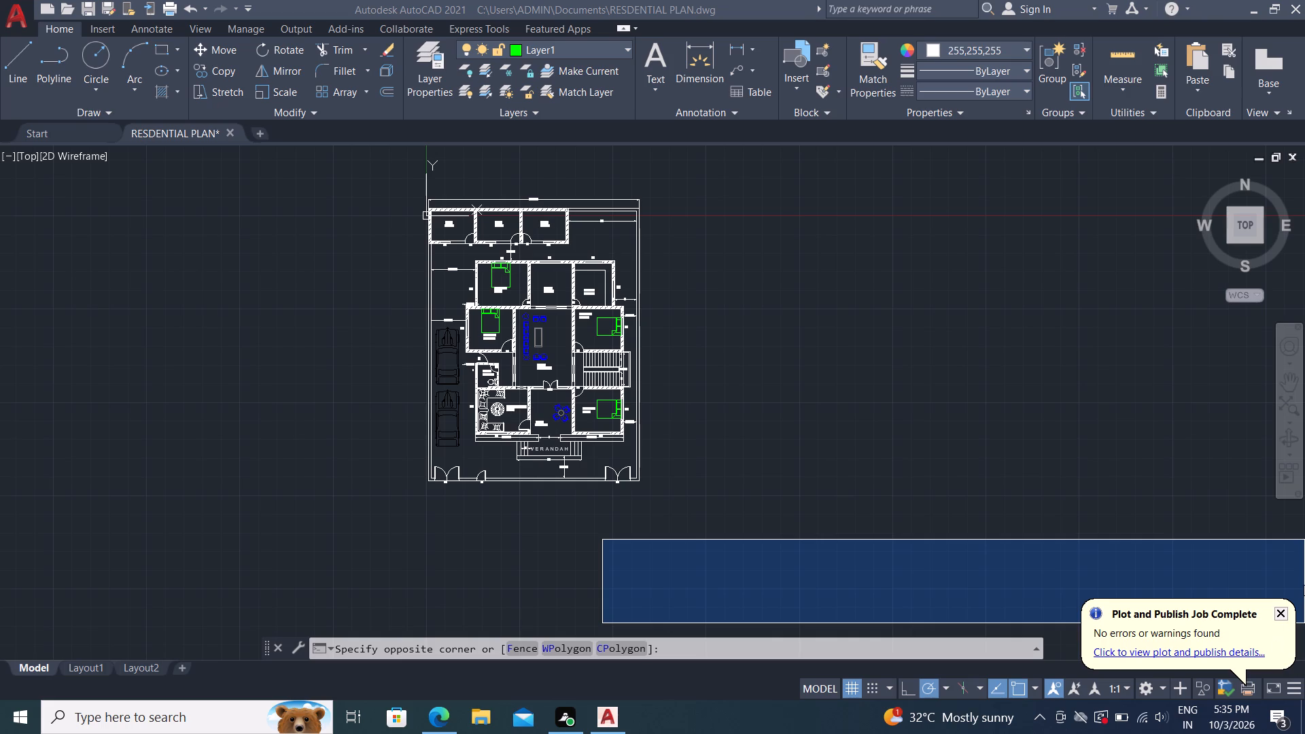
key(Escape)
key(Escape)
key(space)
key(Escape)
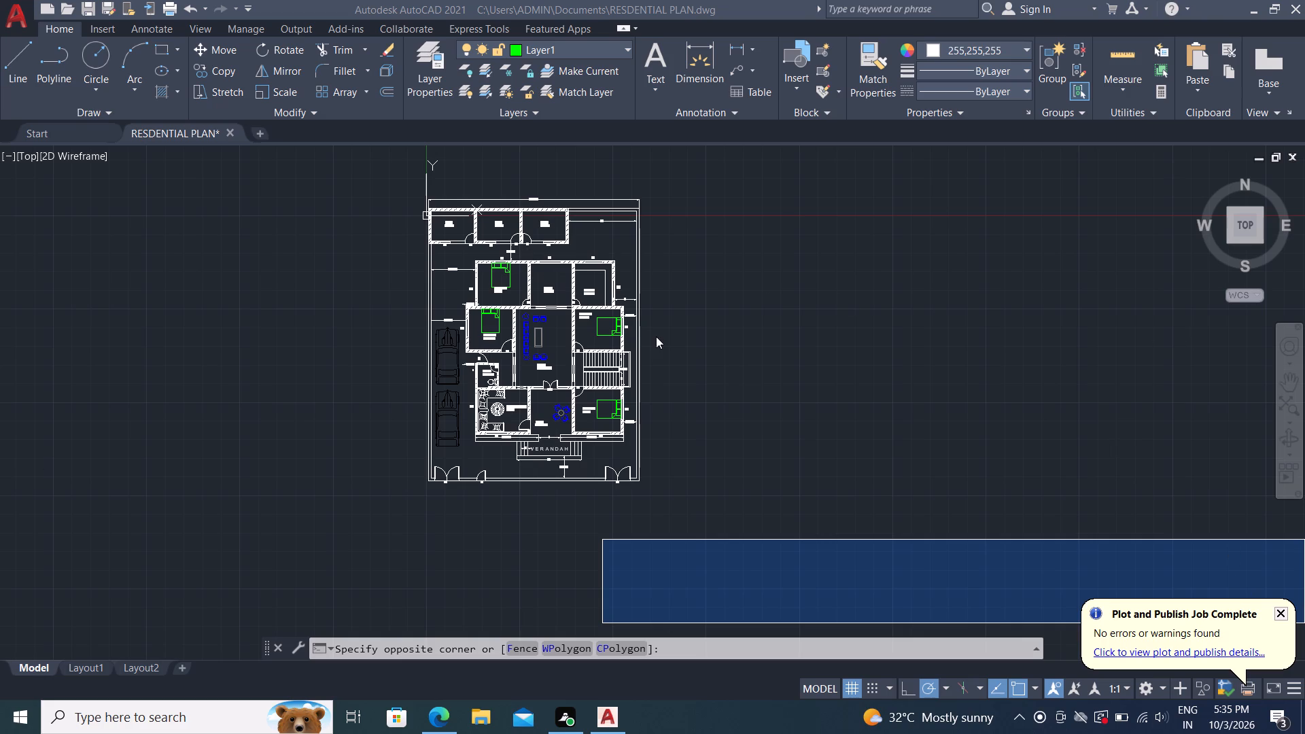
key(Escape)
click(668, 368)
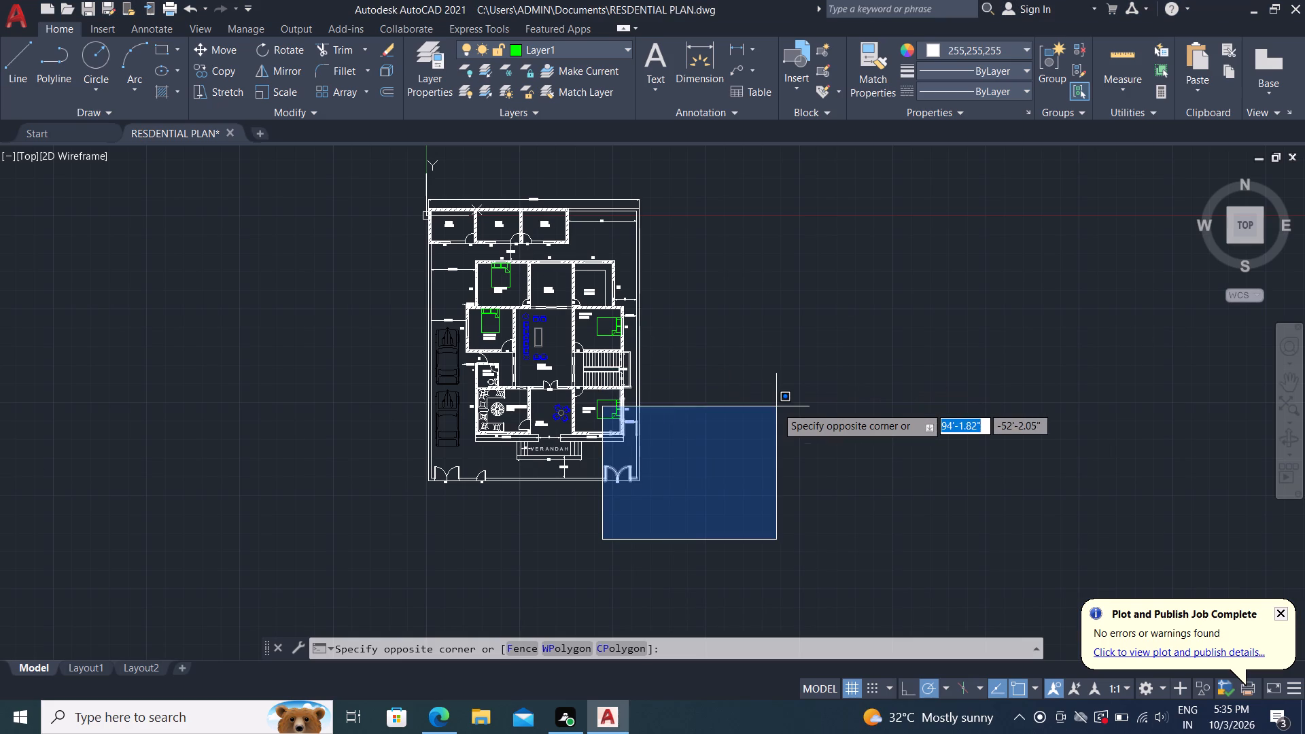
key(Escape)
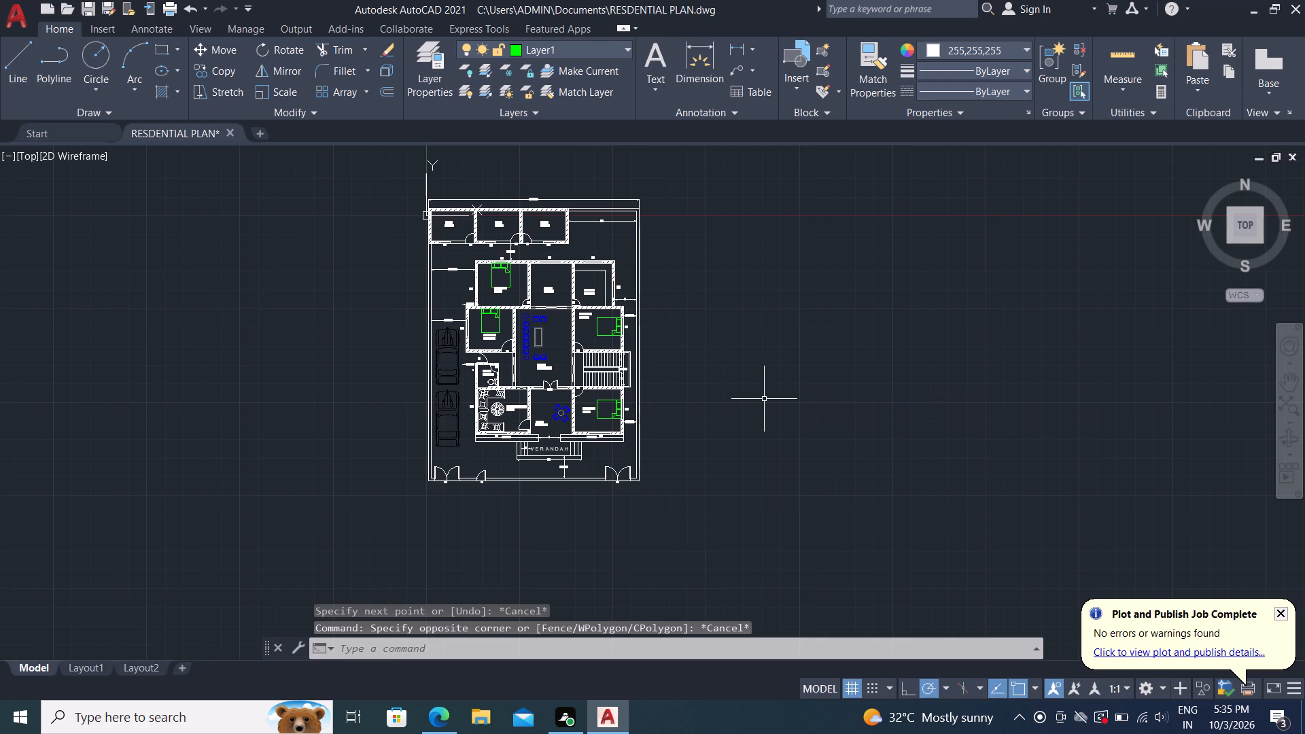
Look over the floor plan, examining the bedroom beside window W2 and the surrounding rooms and plot boundary.
scroll(607, 404, up, 3)
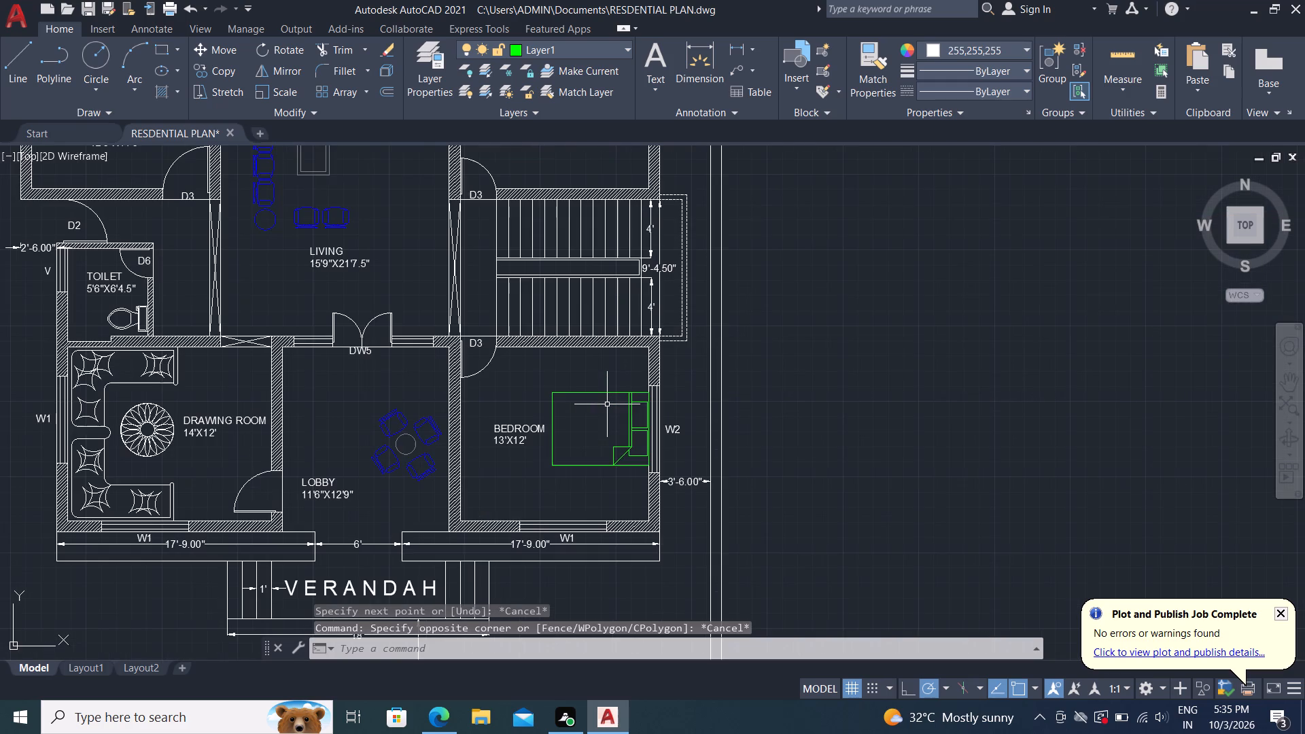
scroll(608, 399, up, 1)
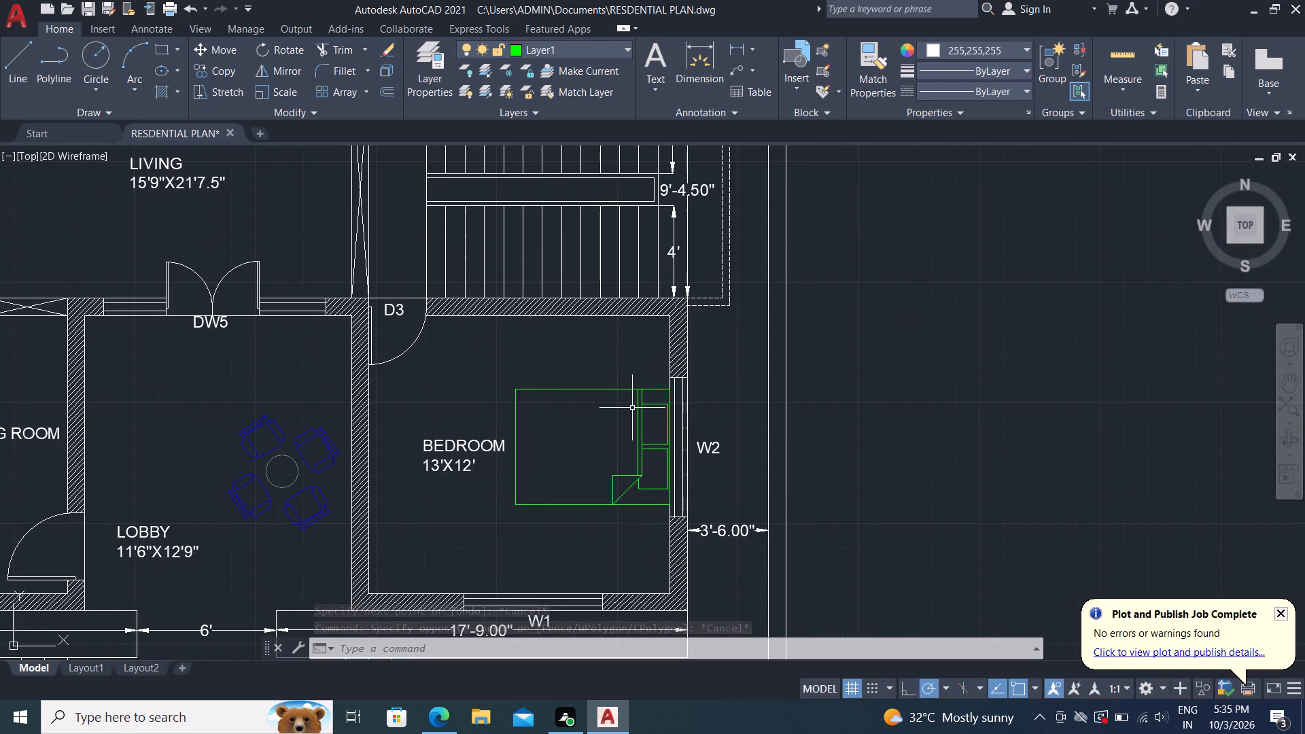
scroll(702, 452, up, 2)
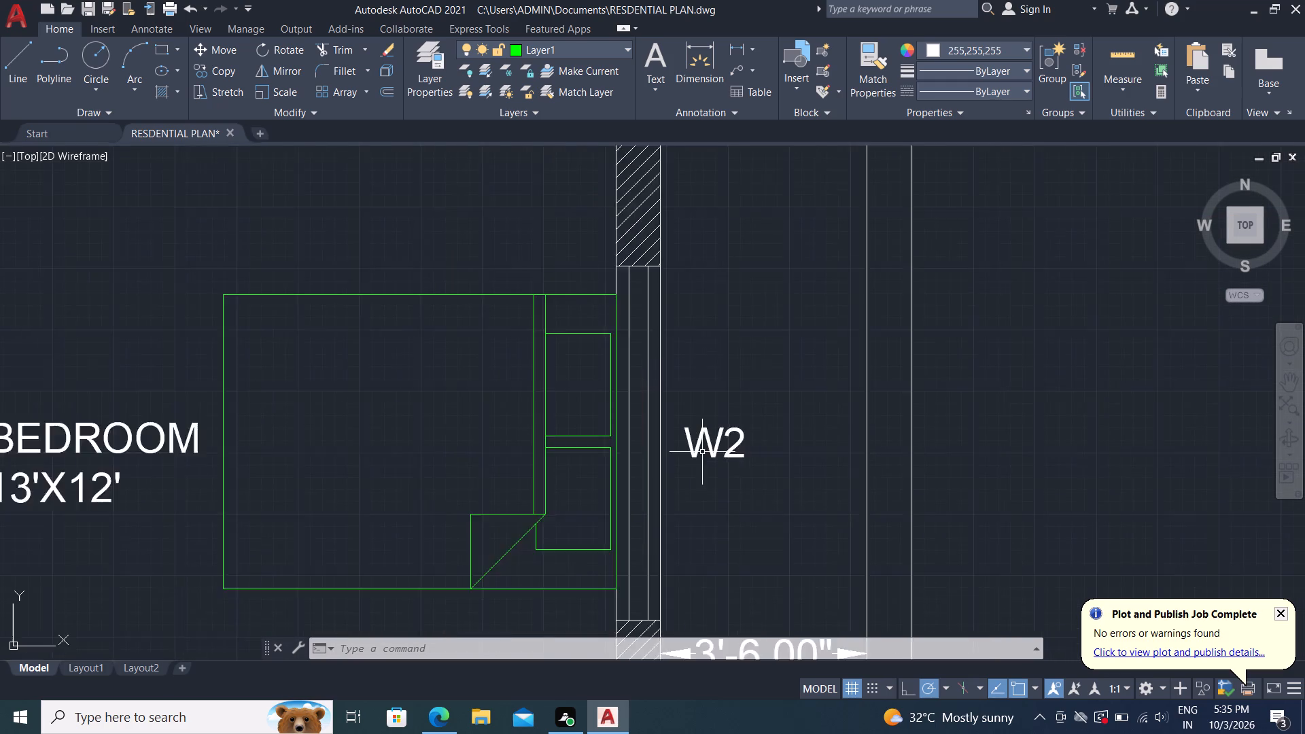
scroll(702, 452, up, 3)
scroll(695, 427, down, 3)
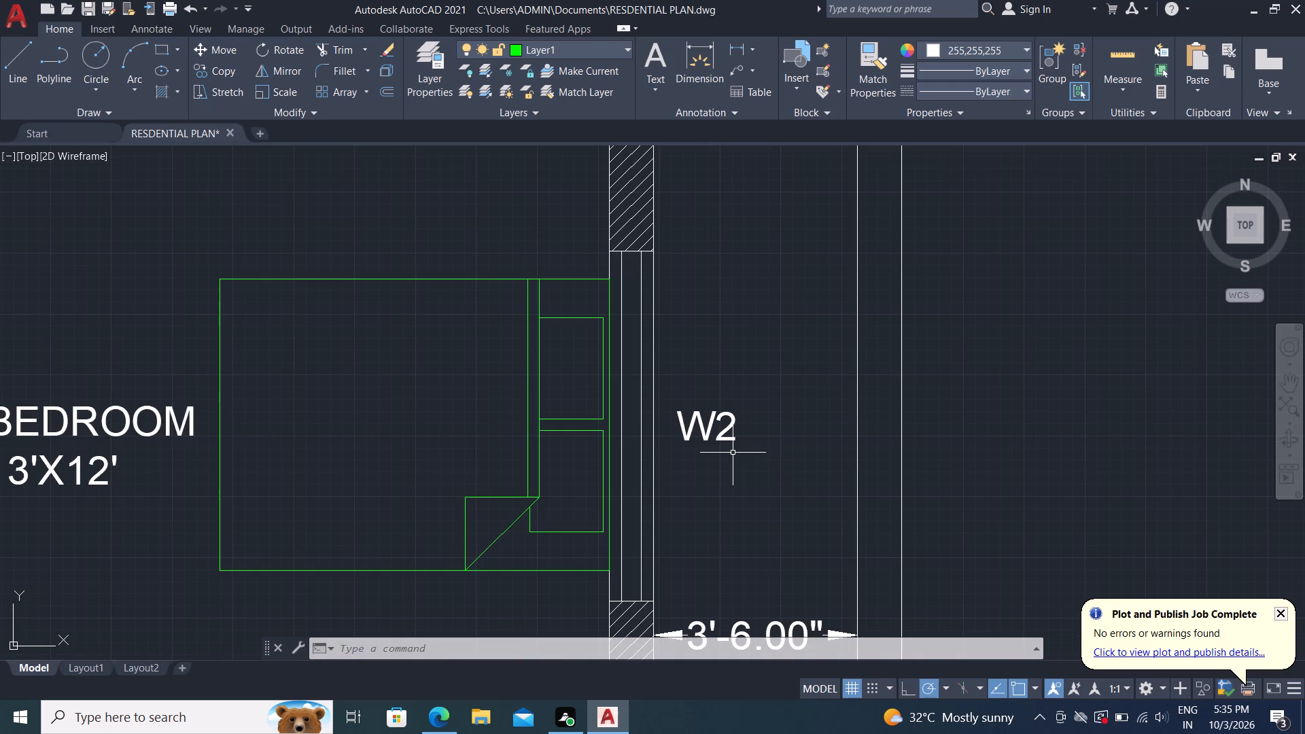
scroll(744, 435, down, 1)
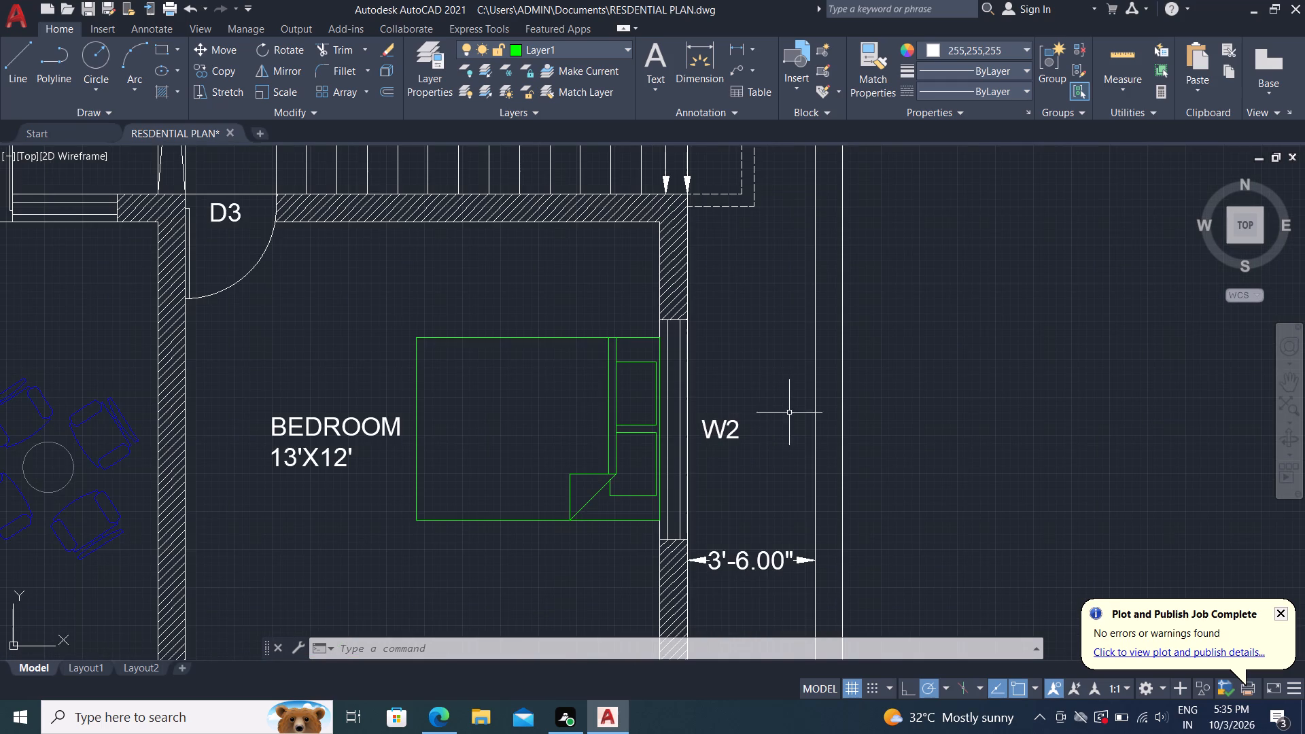
middle_drag(901, 474, 200, 408)
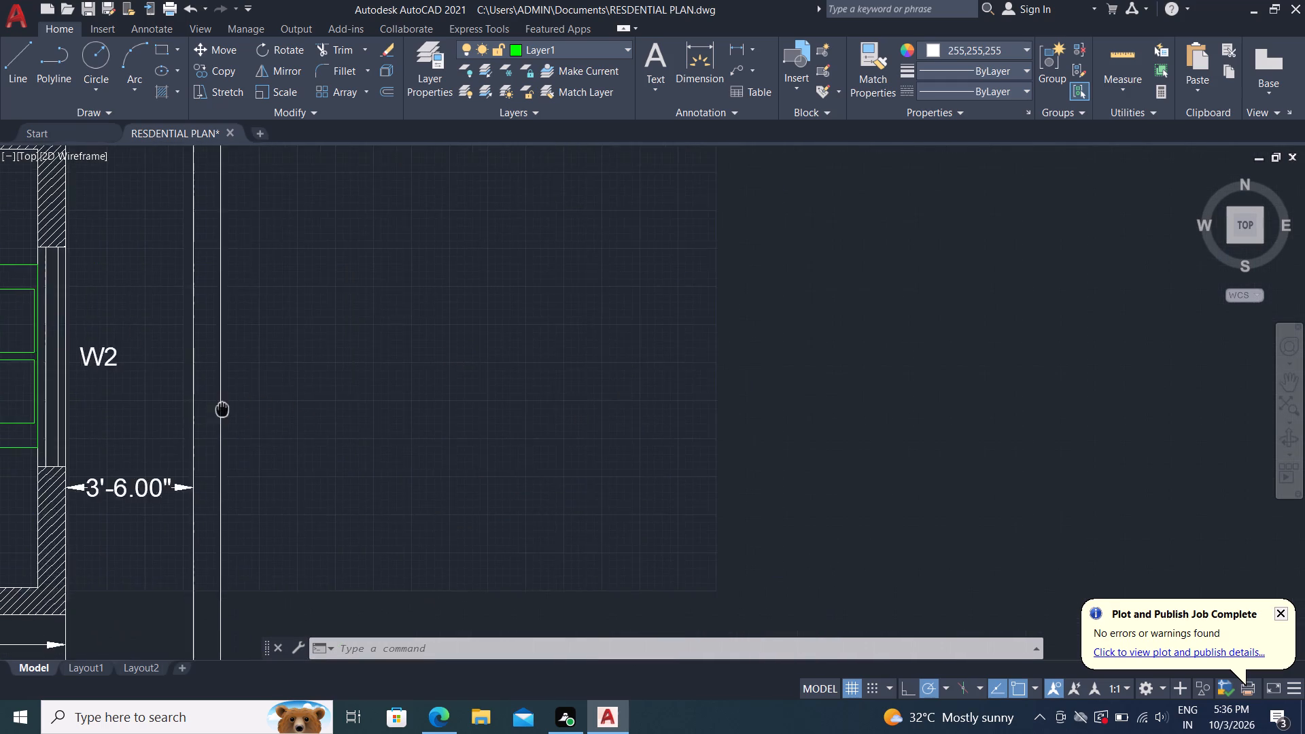
middle_drag(200, 408, 1304, 733)
scroll(594, 347, down, 2)
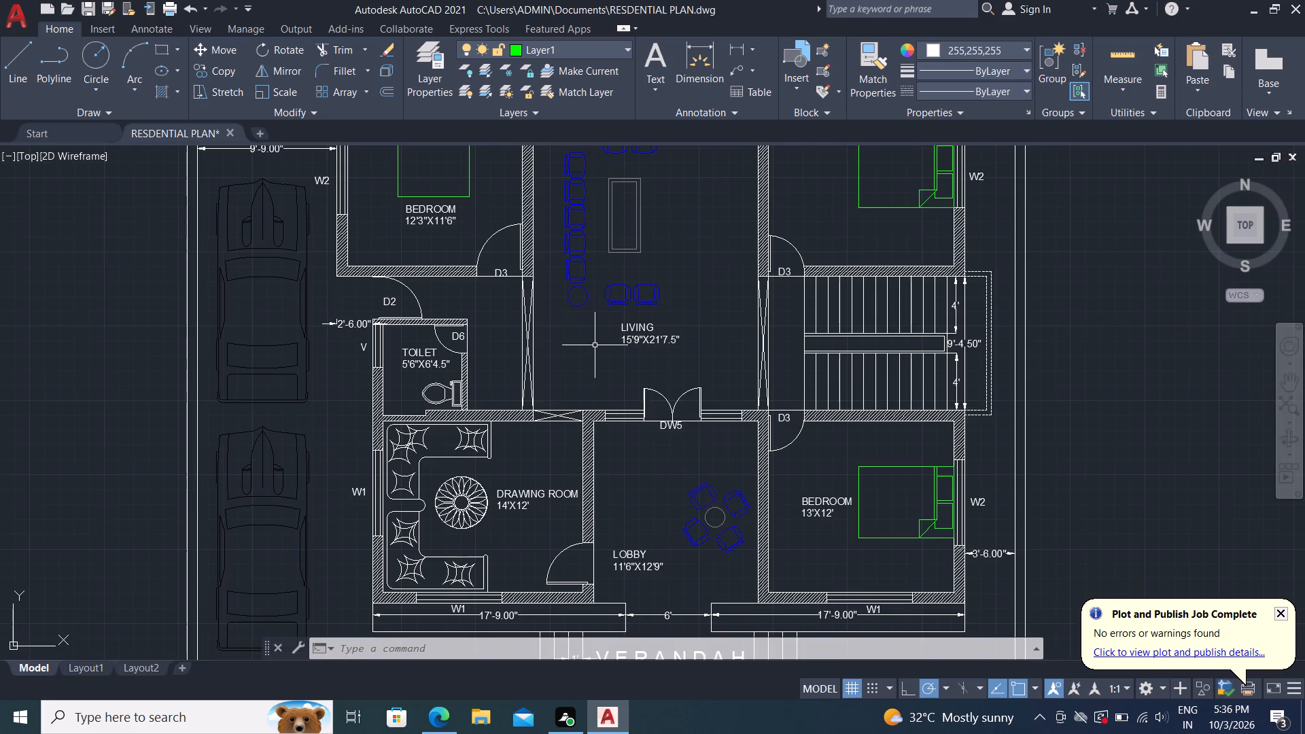
scroll(595, 345, down, 2)
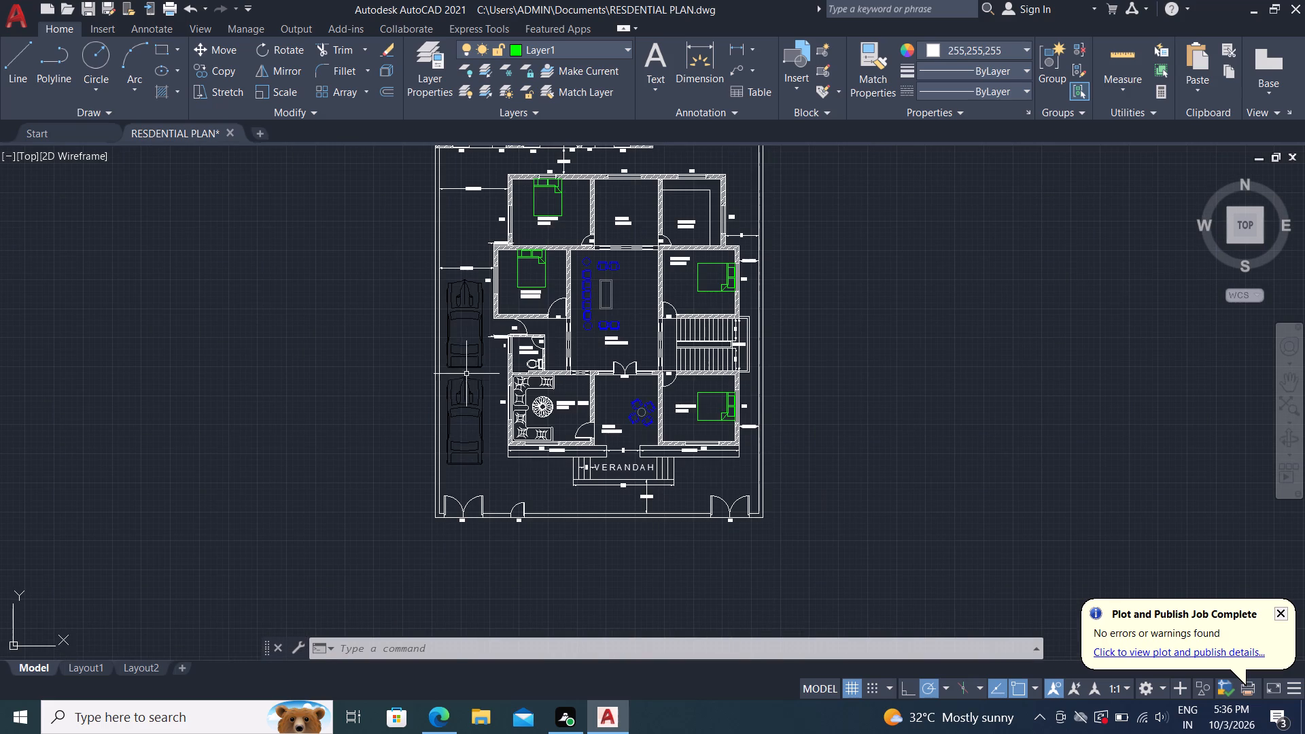
middle_drag(829, 411, 691, 506)
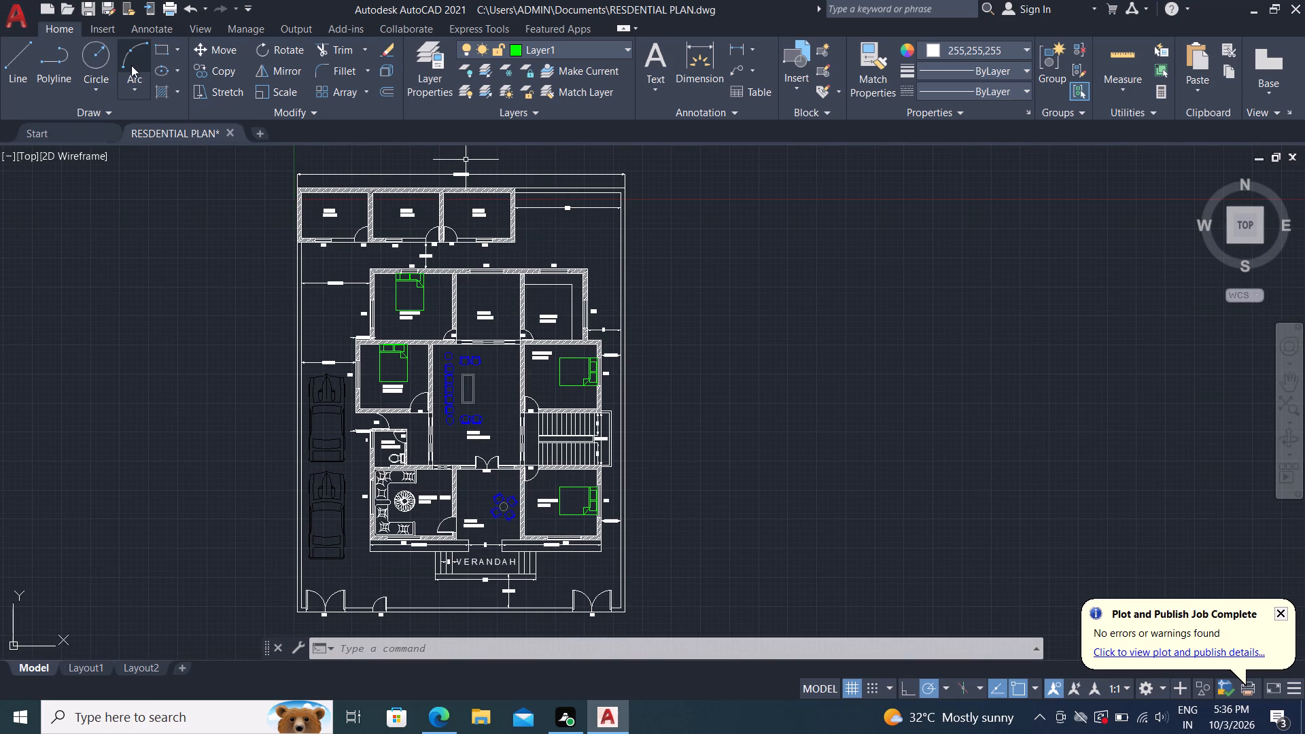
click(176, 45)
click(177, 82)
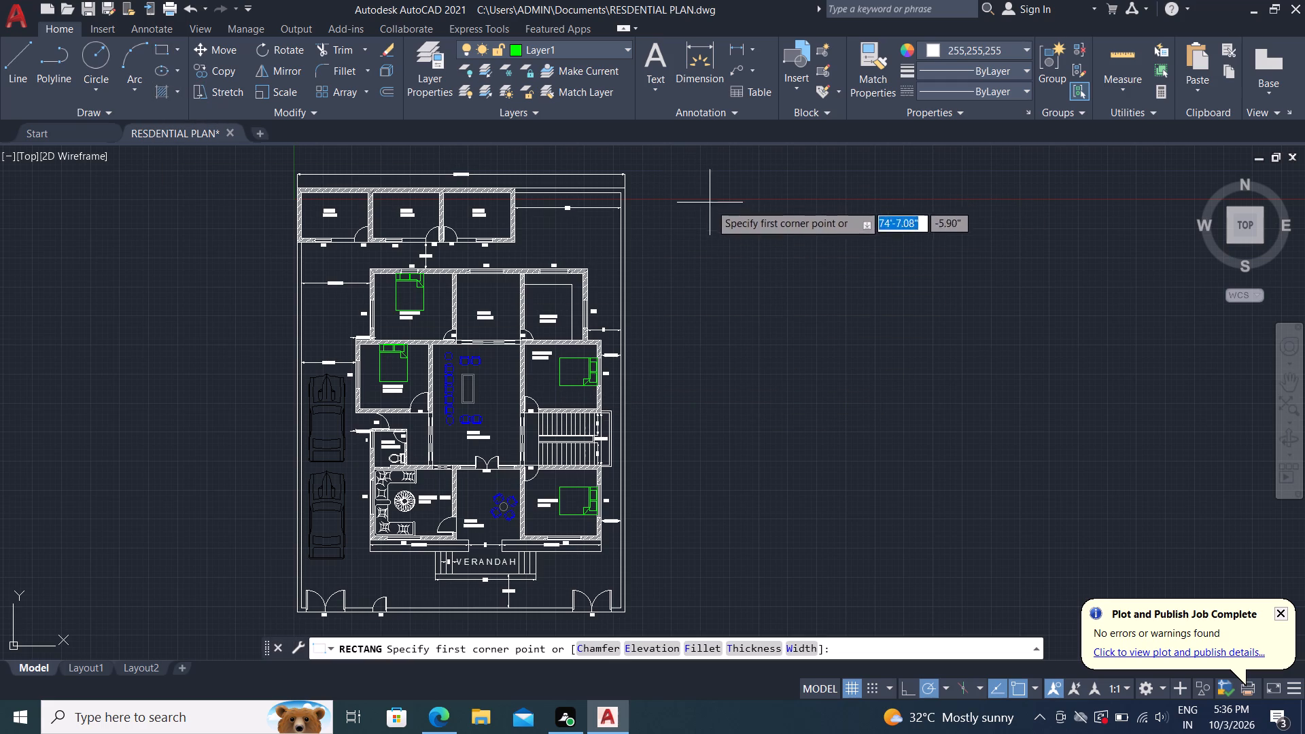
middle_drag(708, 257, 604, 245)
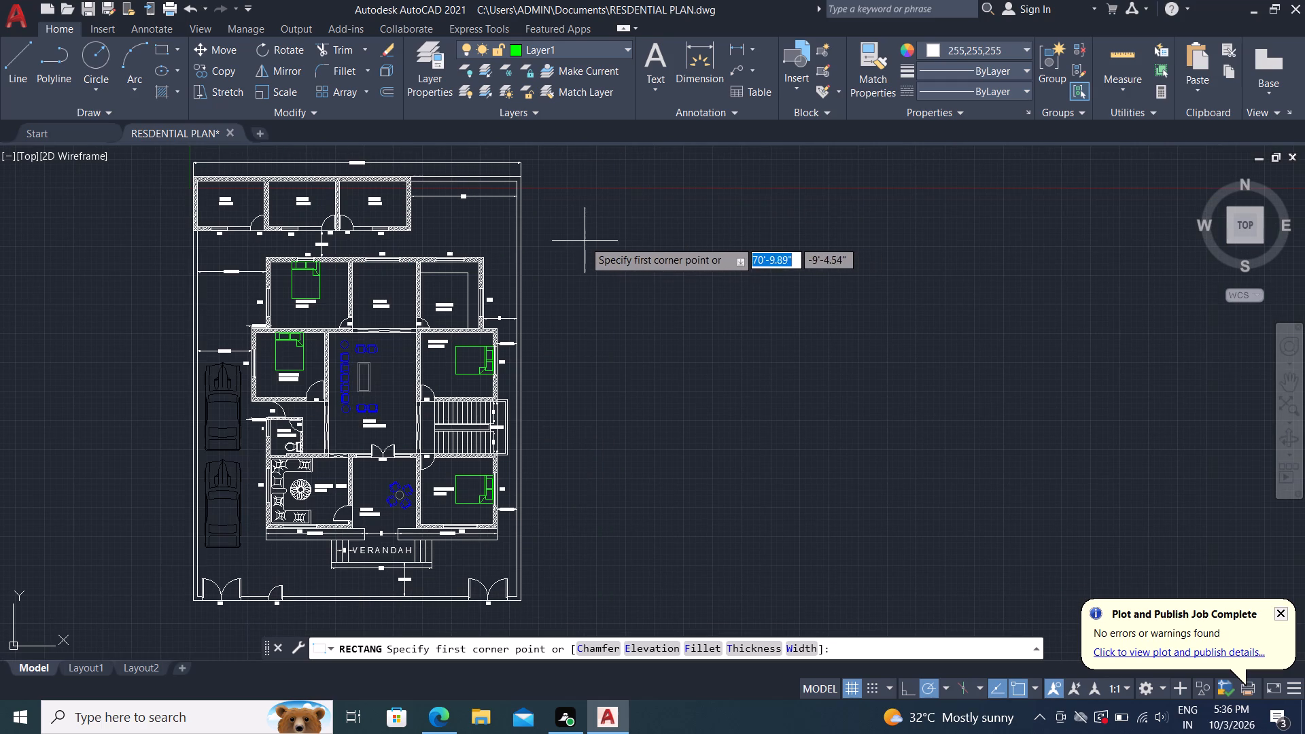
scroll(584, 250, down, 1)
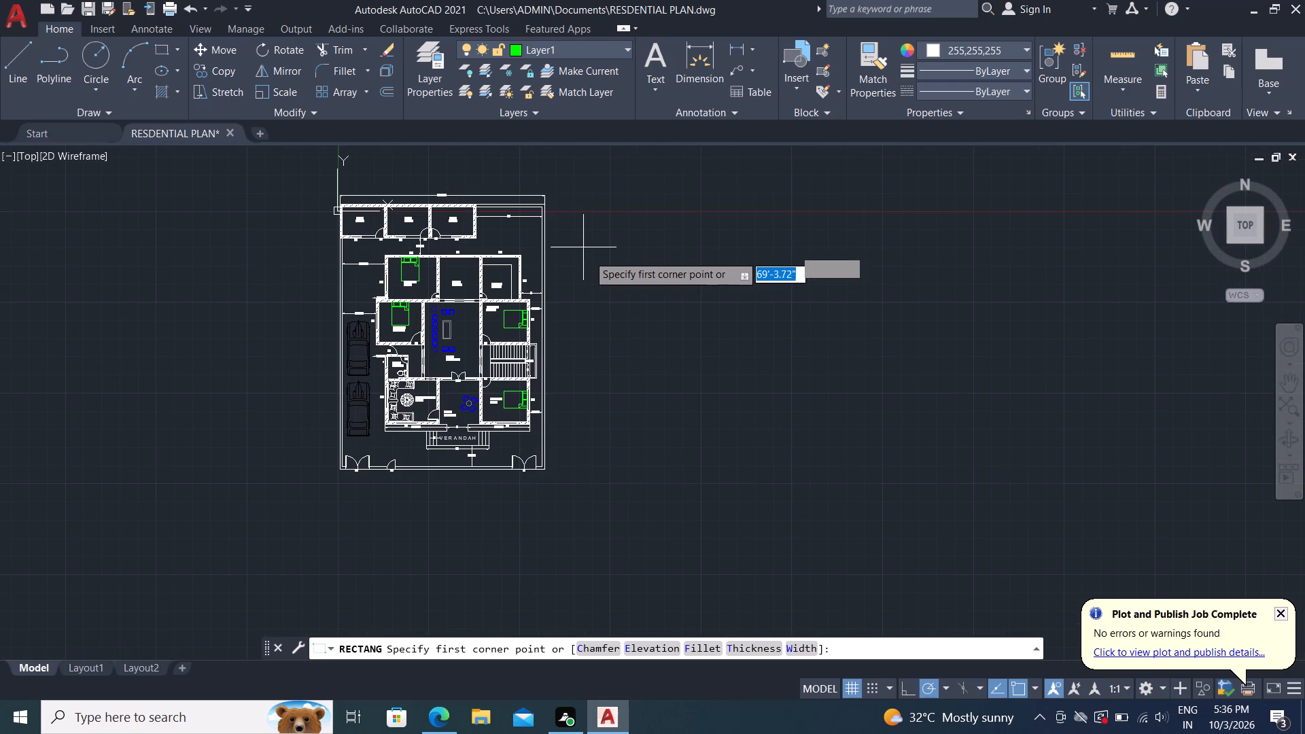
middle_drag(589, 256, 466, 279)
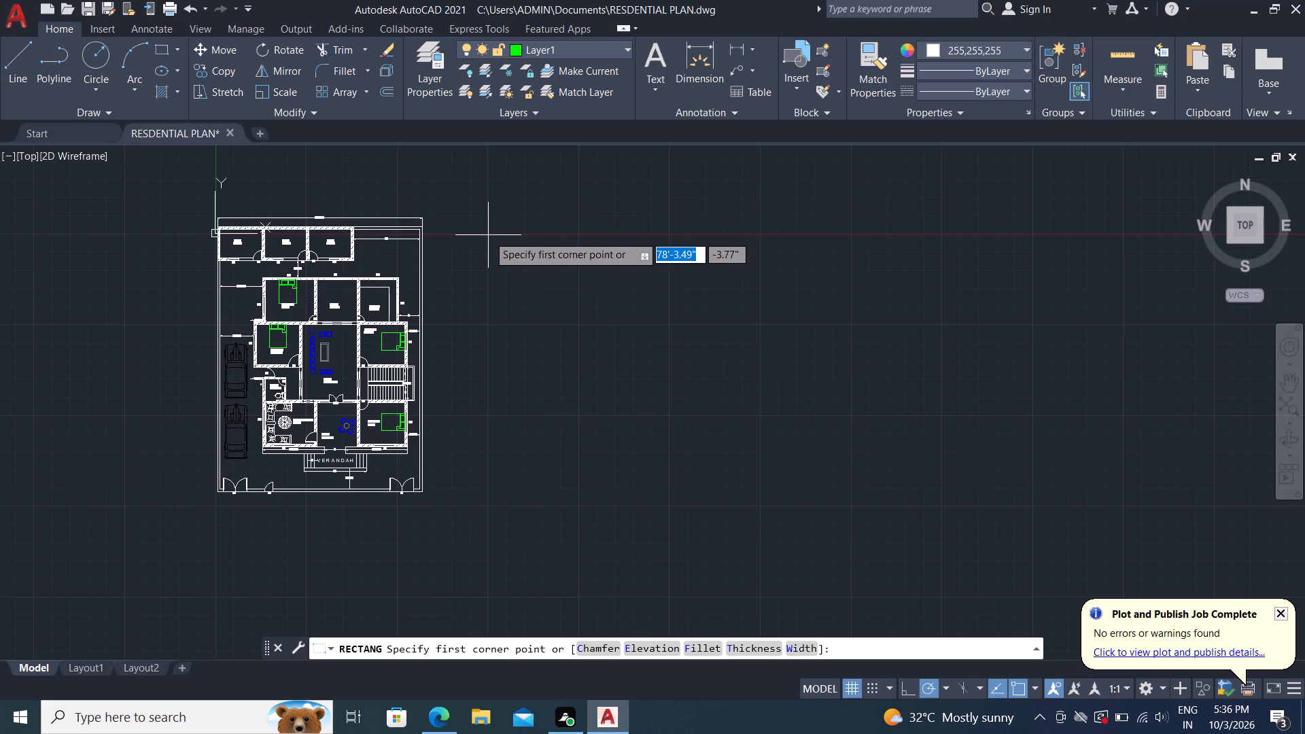
Draw a 40' horizontal line in the empty area east of the plan, near the level of its top edge.
click(16, 51)
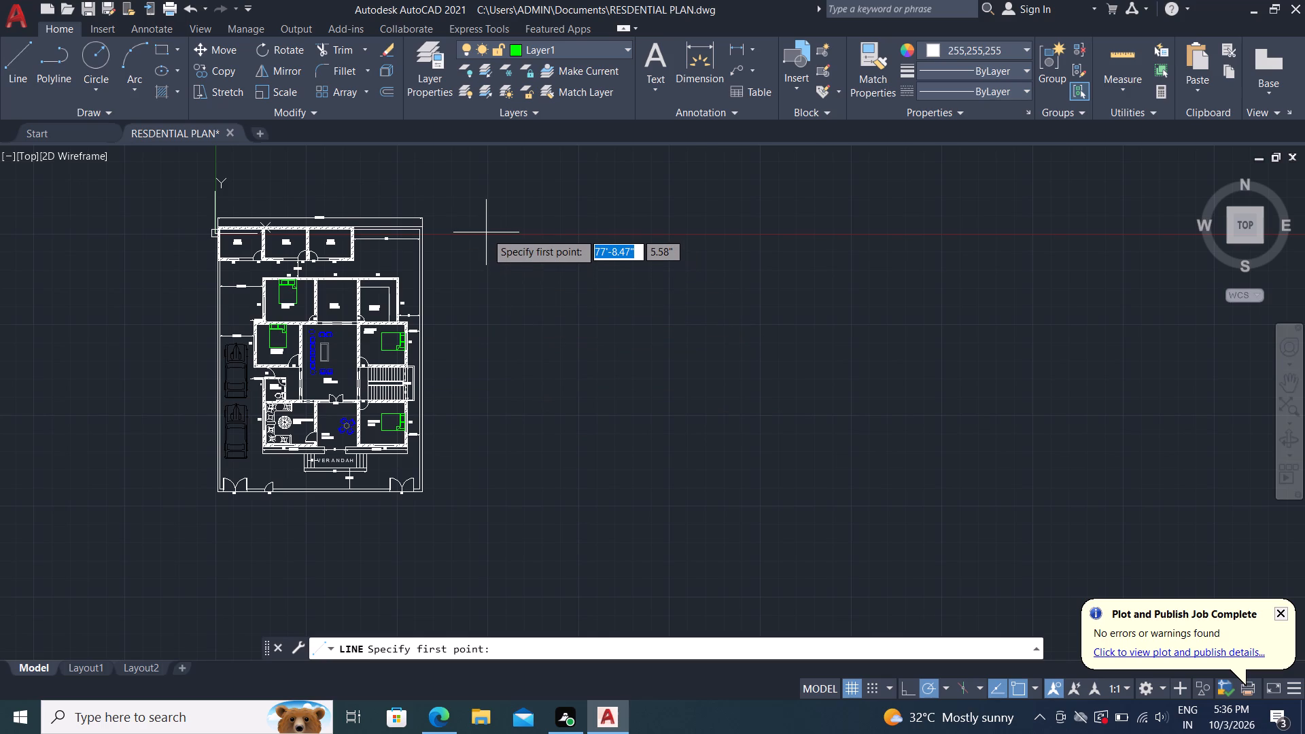
click(486, 232)
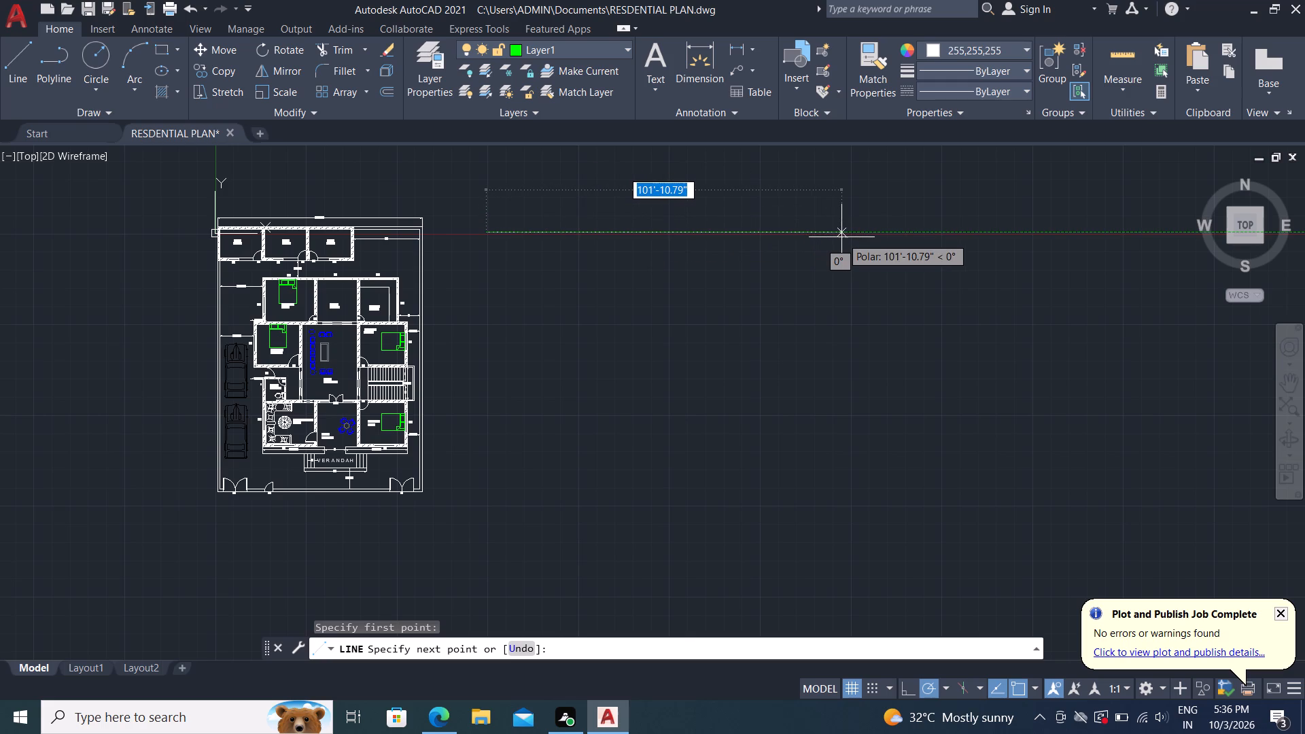
text(40')
key(space)
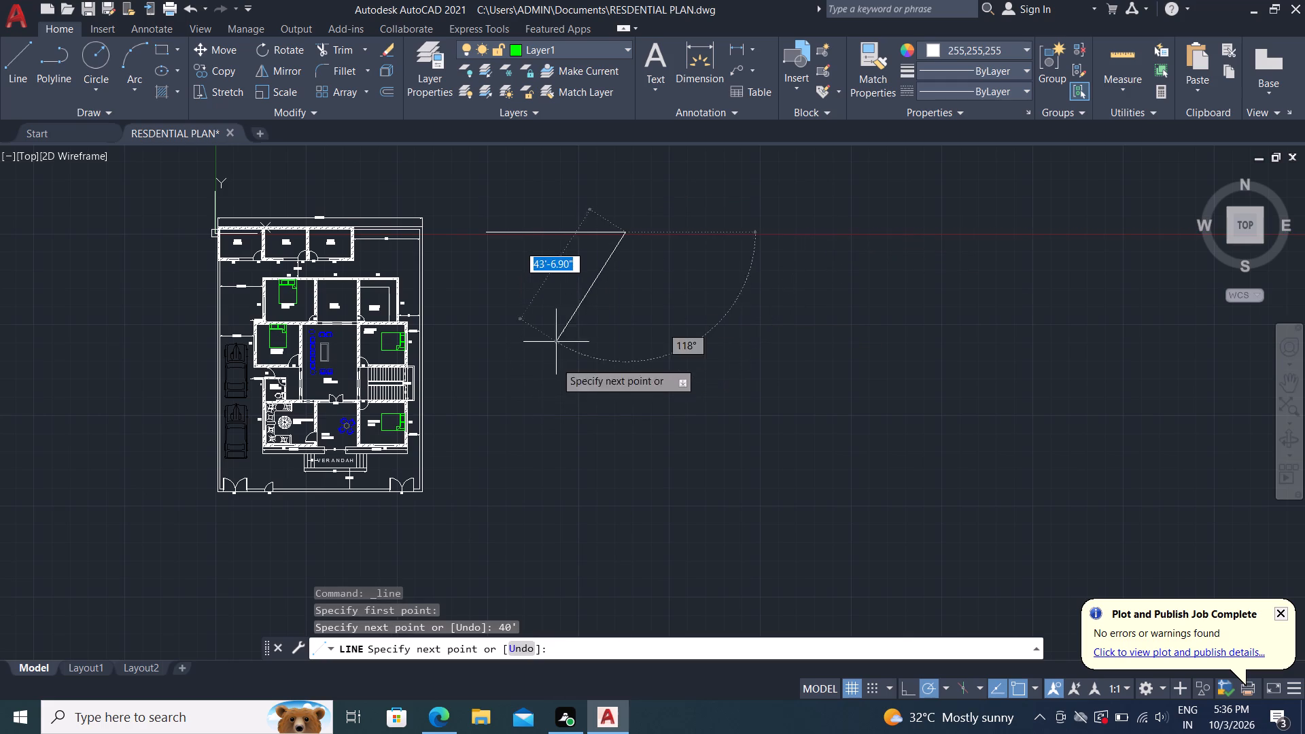
key(Escape)
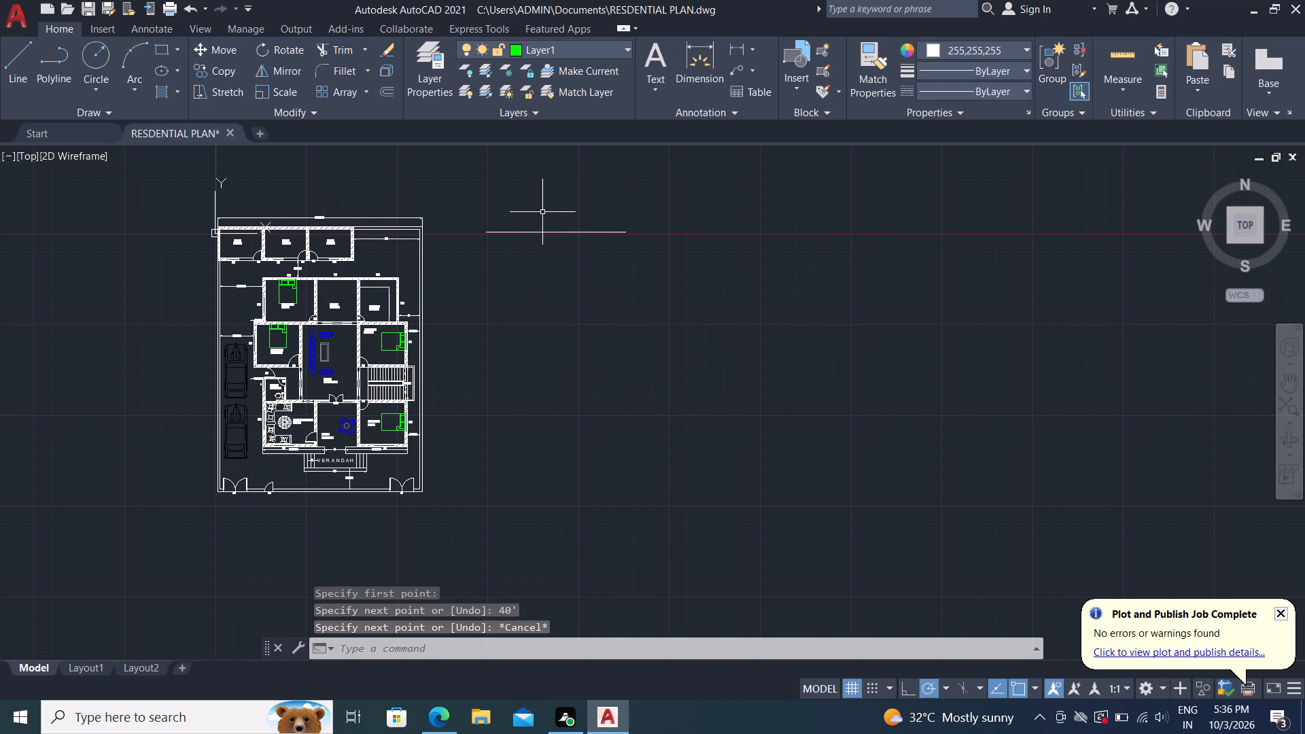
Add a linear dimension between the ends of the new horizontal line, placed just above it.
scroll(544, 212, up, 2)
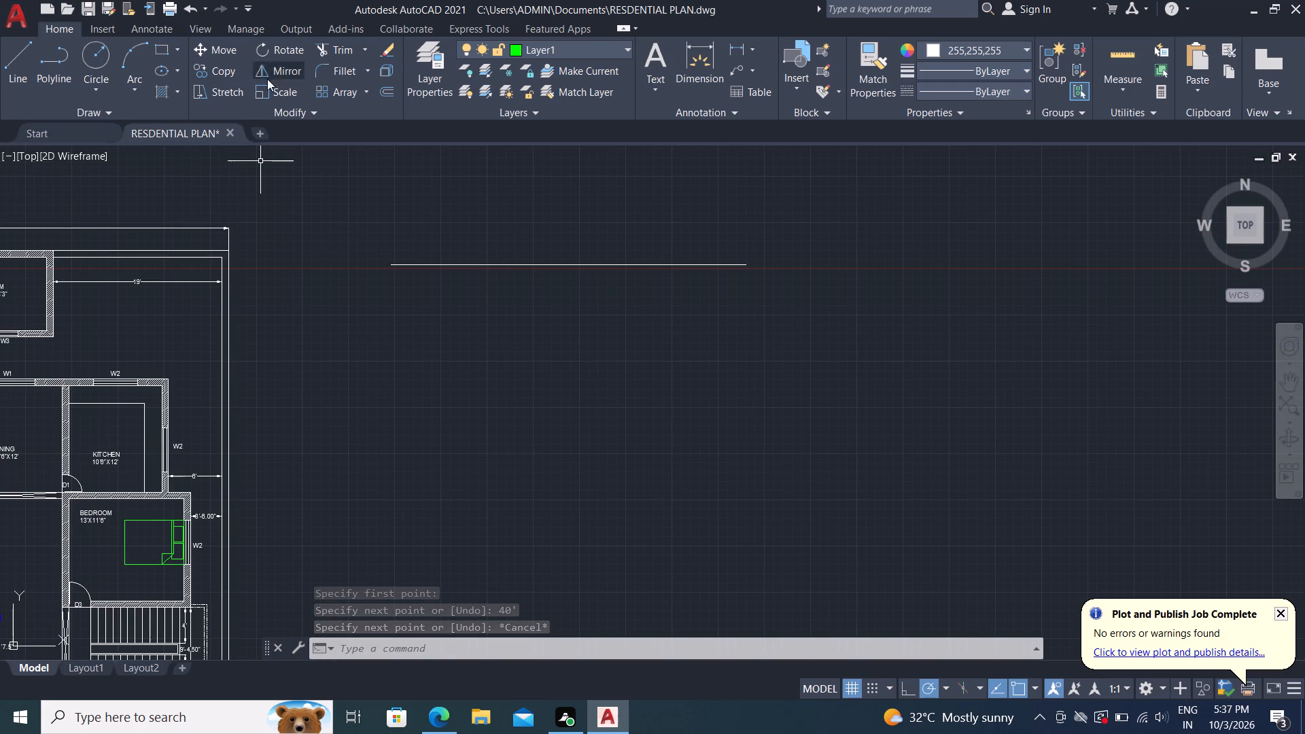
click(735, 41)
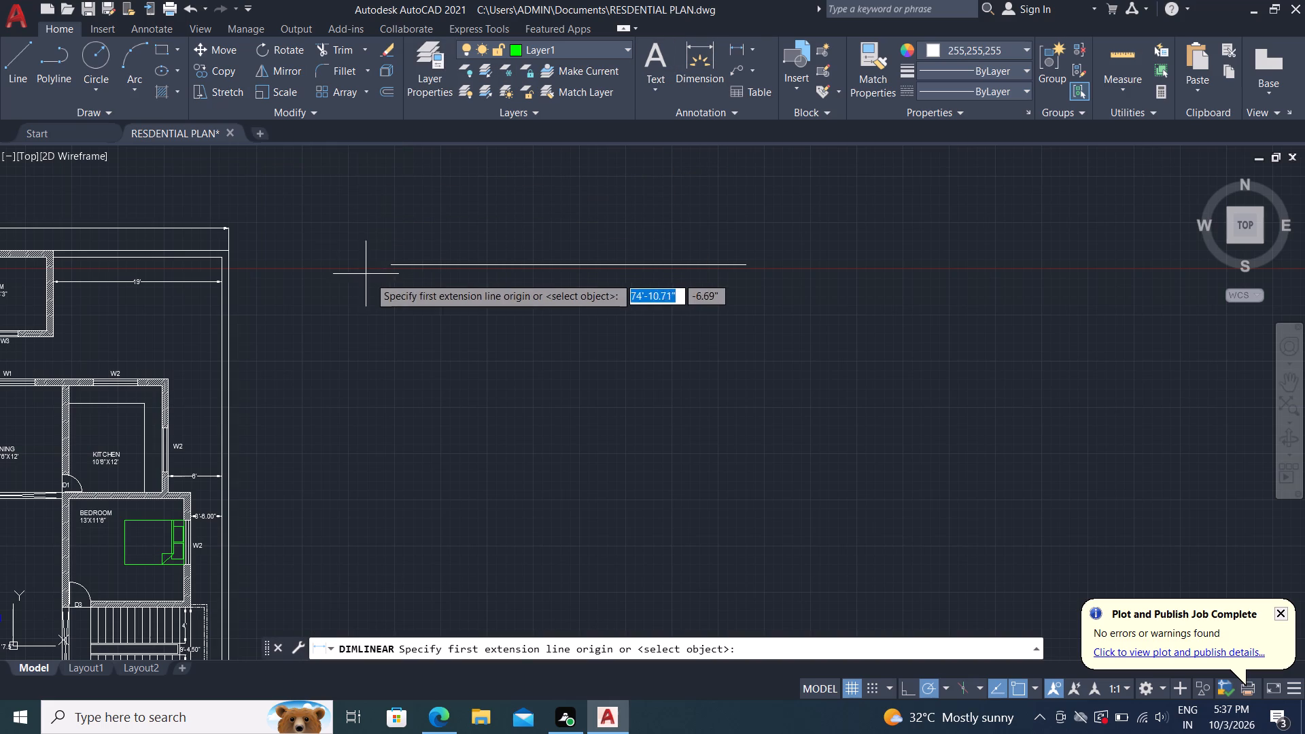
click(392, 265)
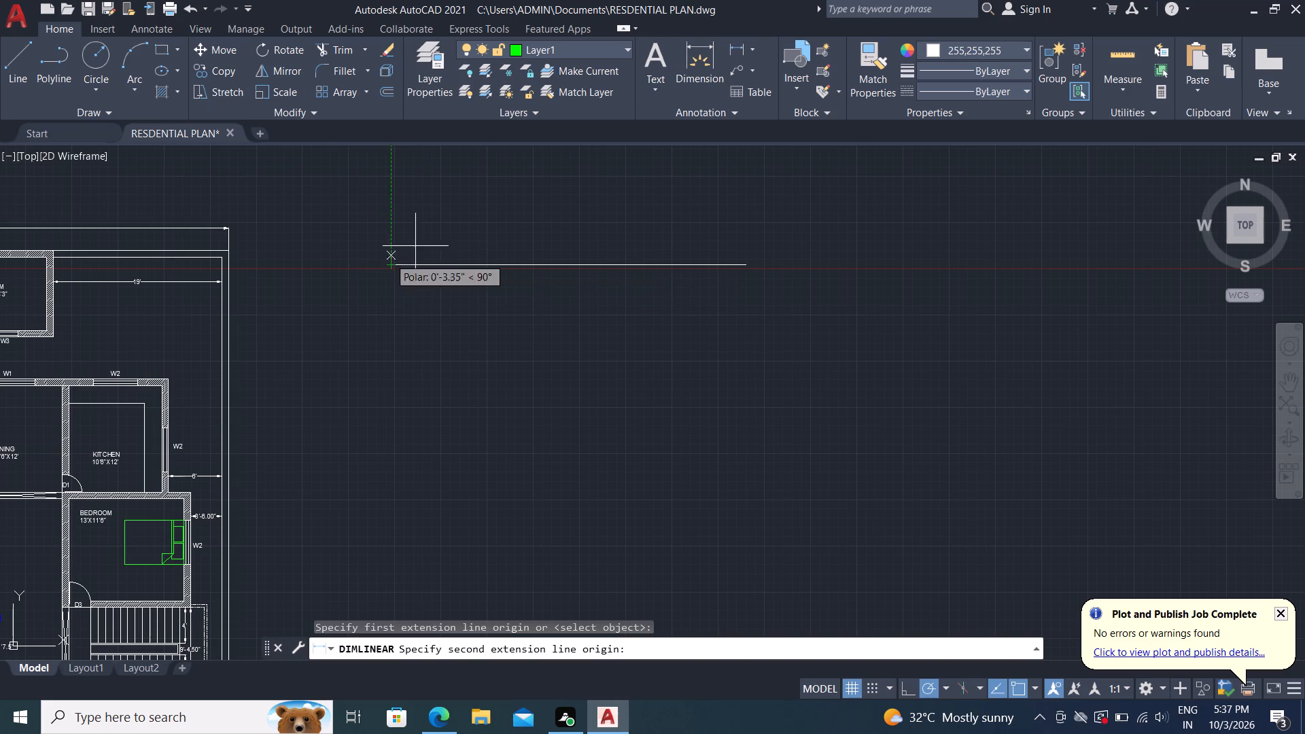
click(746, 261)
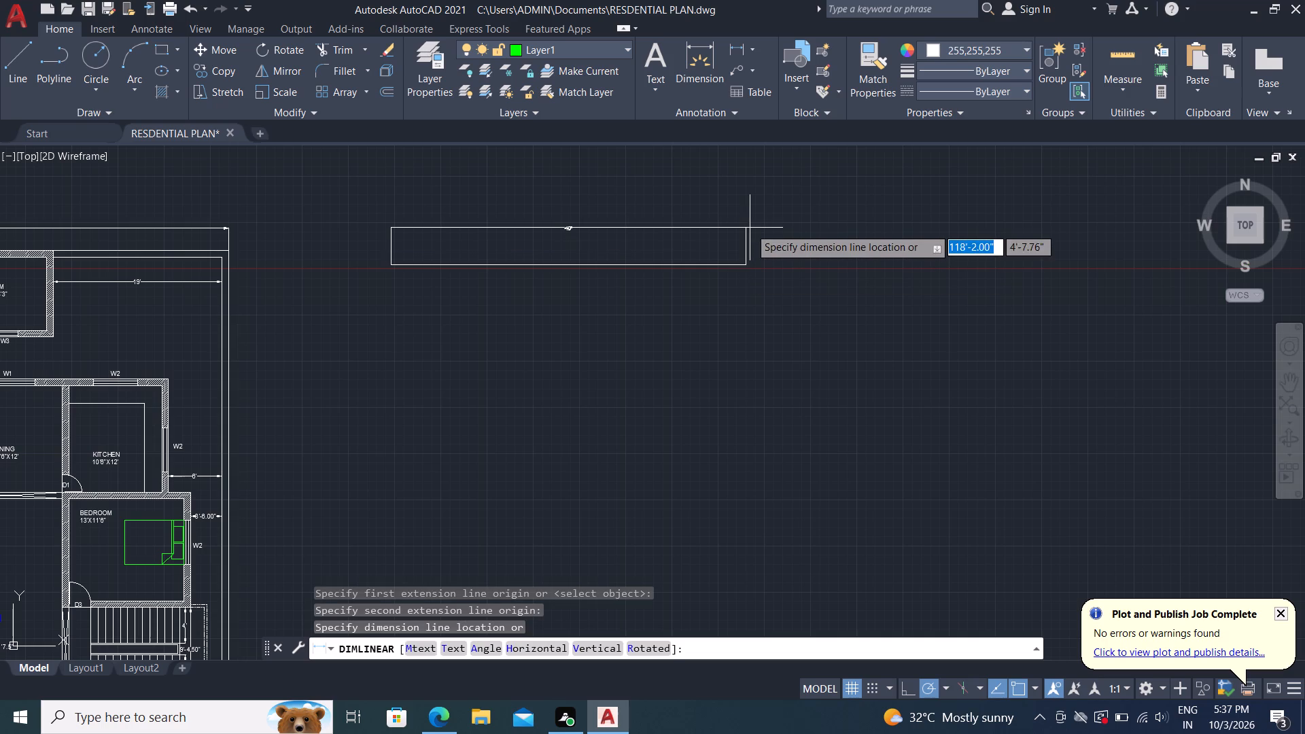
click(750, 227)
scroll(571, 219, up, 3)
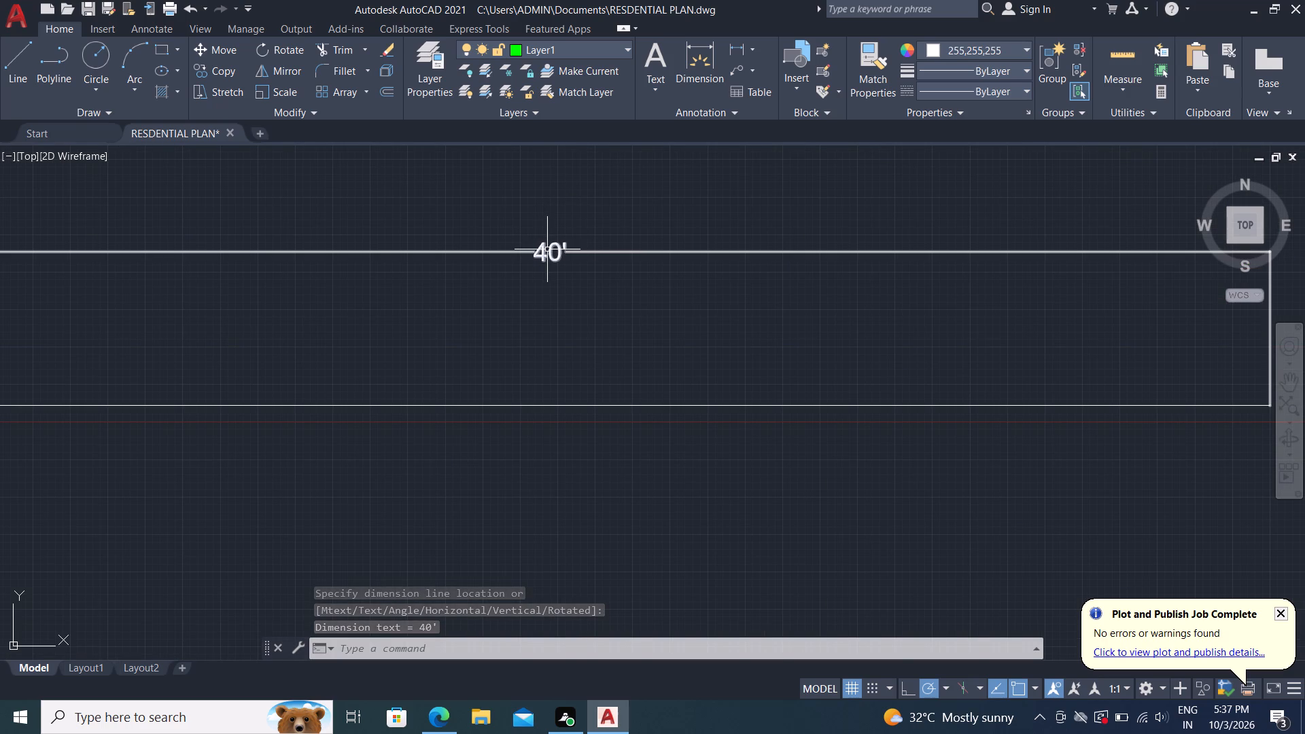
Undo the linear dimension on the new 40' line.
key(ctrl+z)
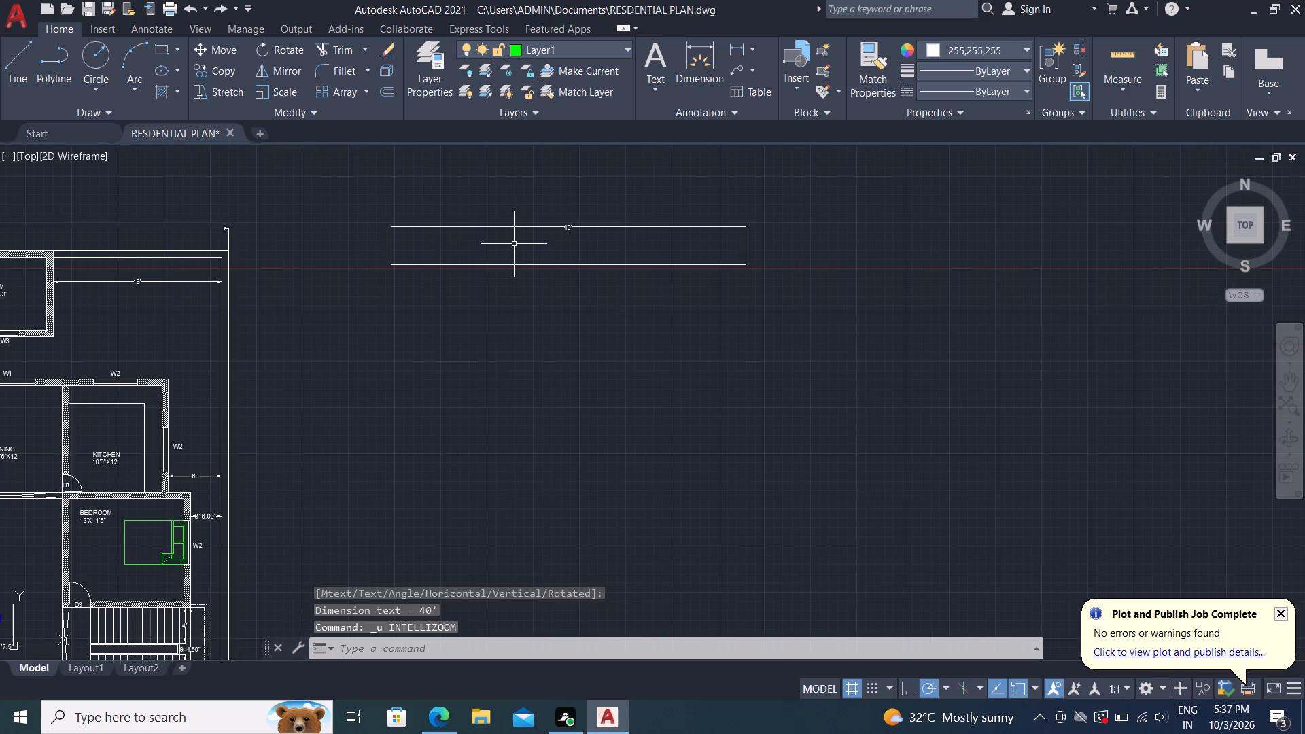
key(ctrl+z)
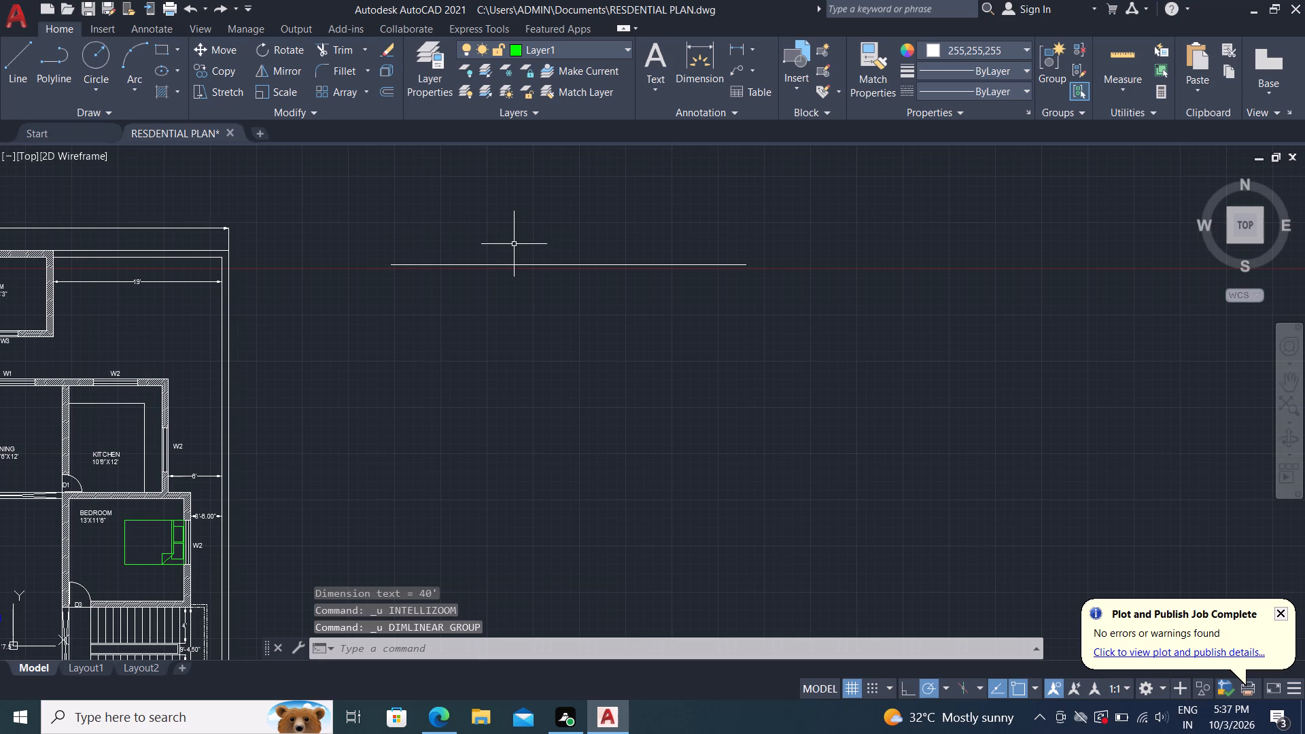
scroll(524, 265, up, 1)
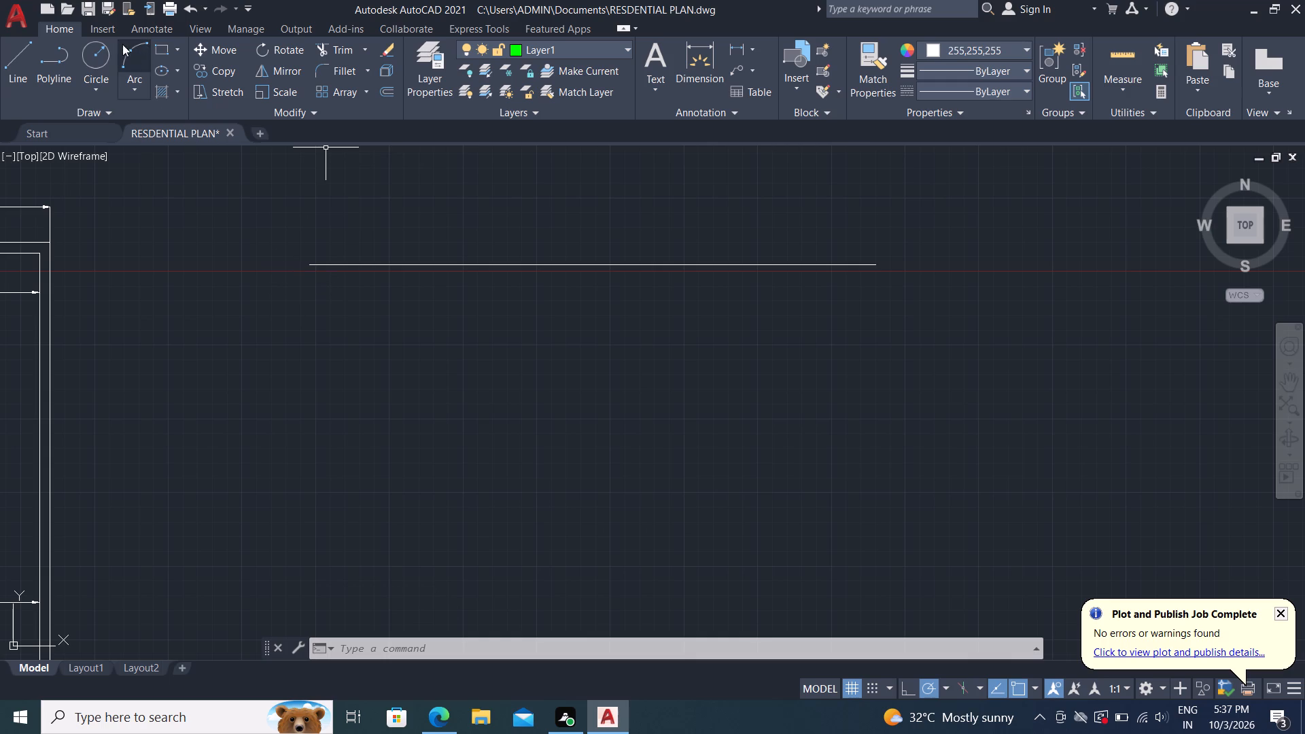
Draw a line from the 40' line's west end about 69'-7" straight down, continuing horizontally east past the 40' line's east end.
click(19, 43)
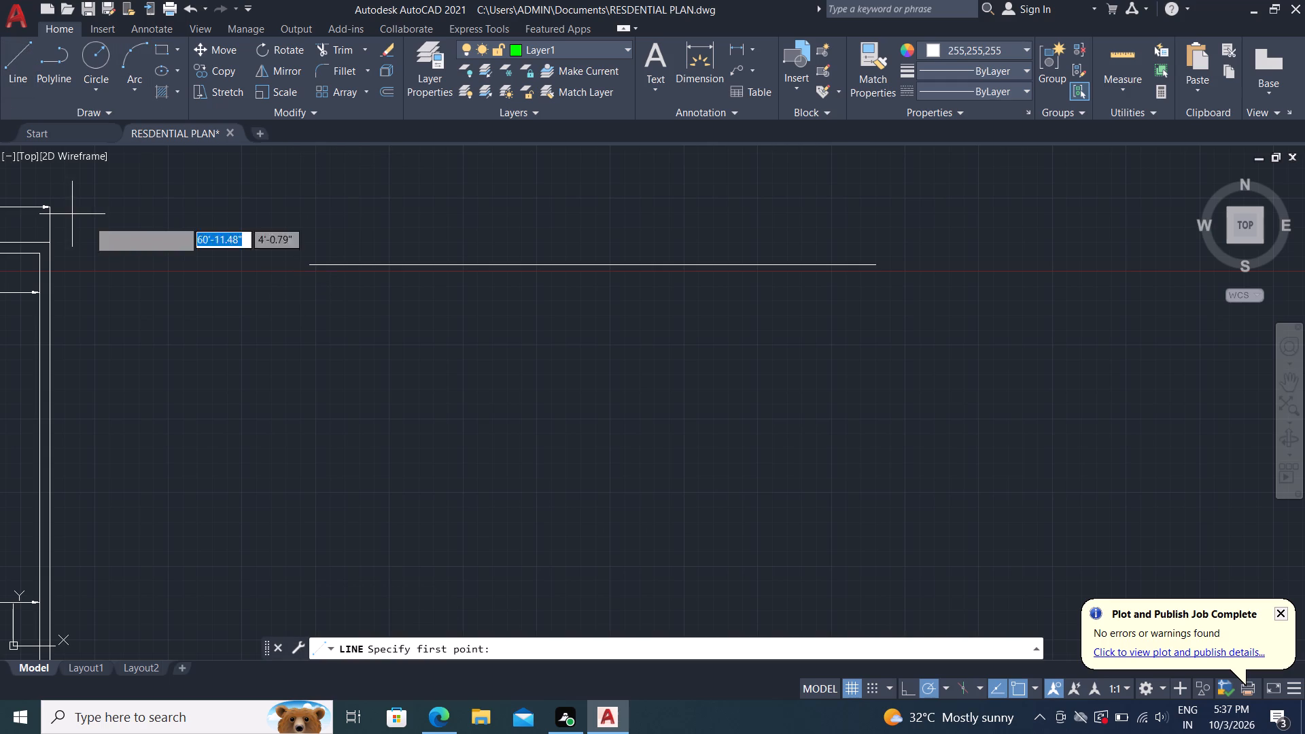
click(311, 266)
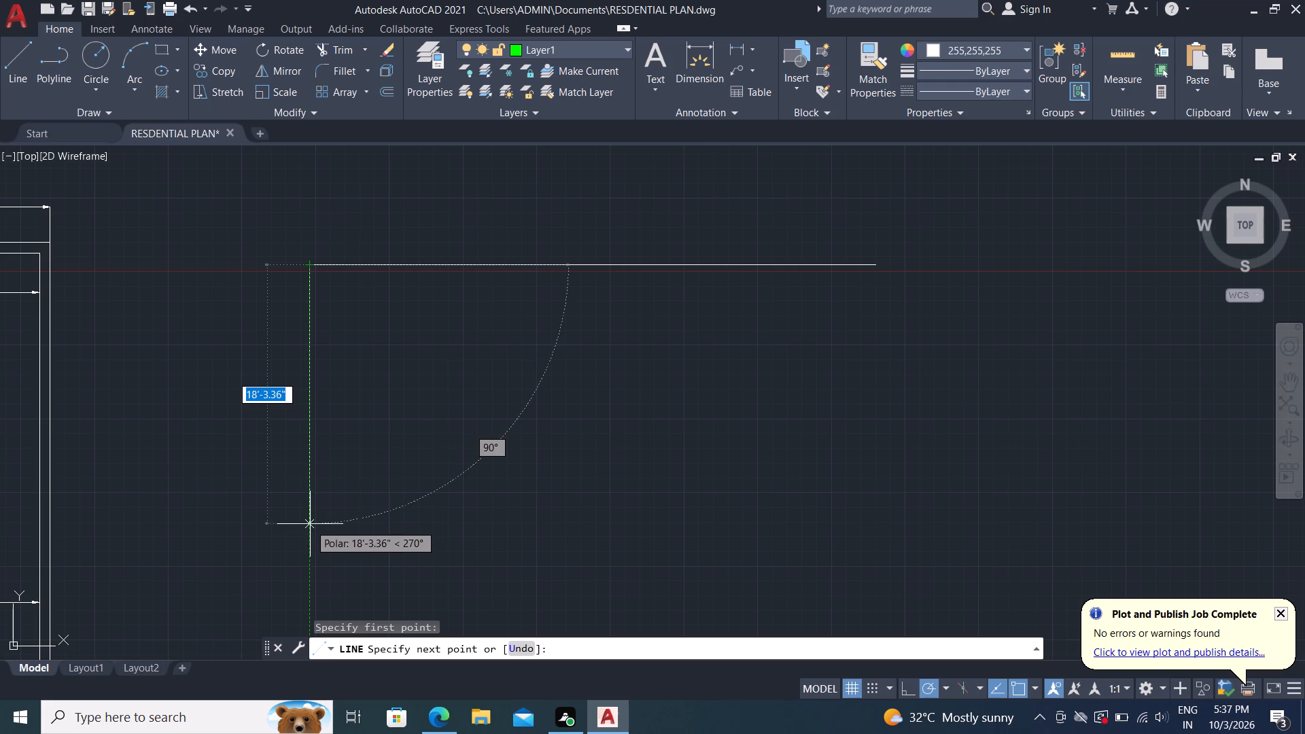
scroll(341, 400, down, 2)
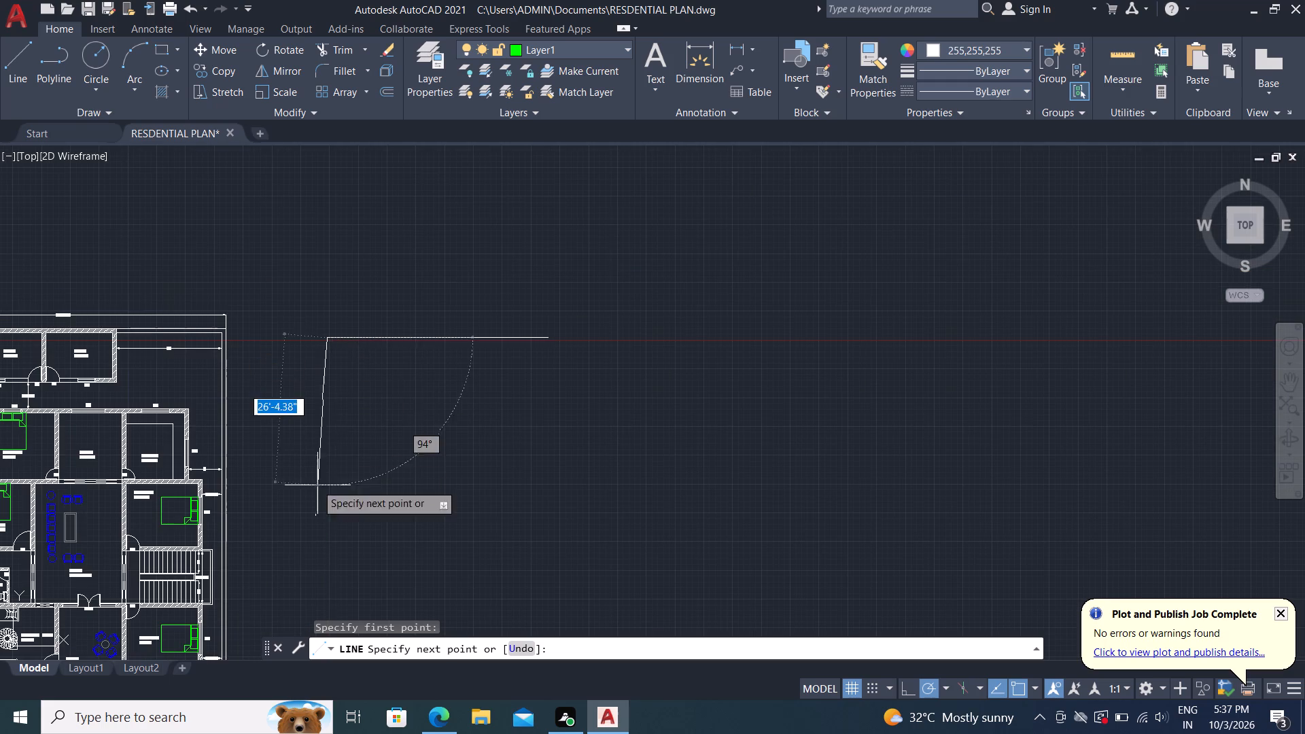
middle_drag(322, 497, 372, 309)
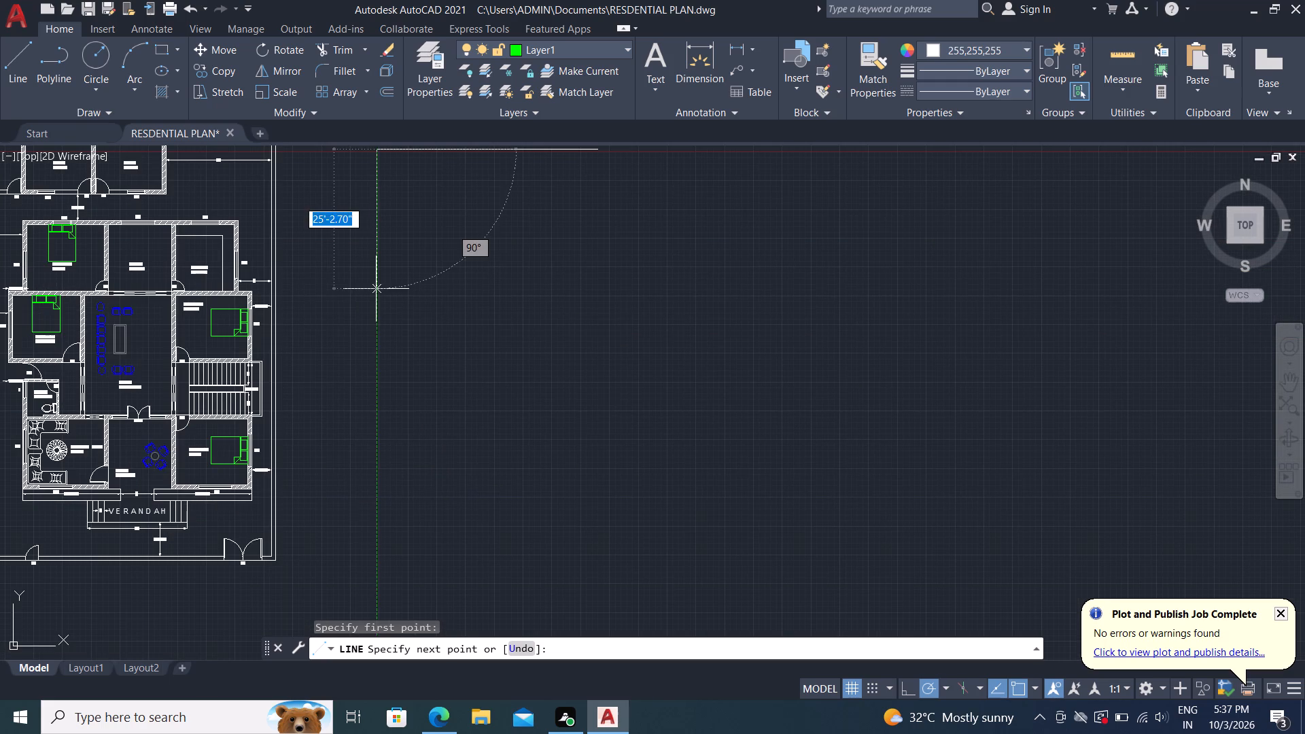
click(377, 534)
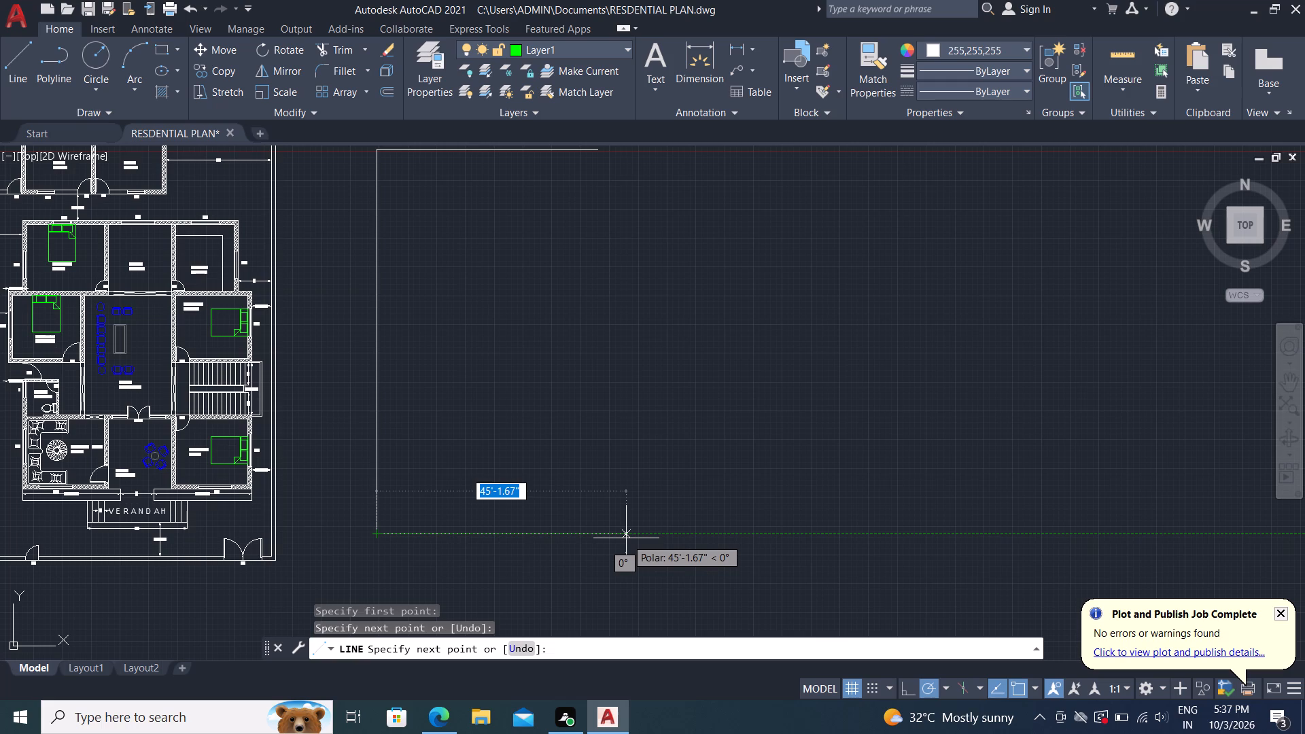
click(638, 535)
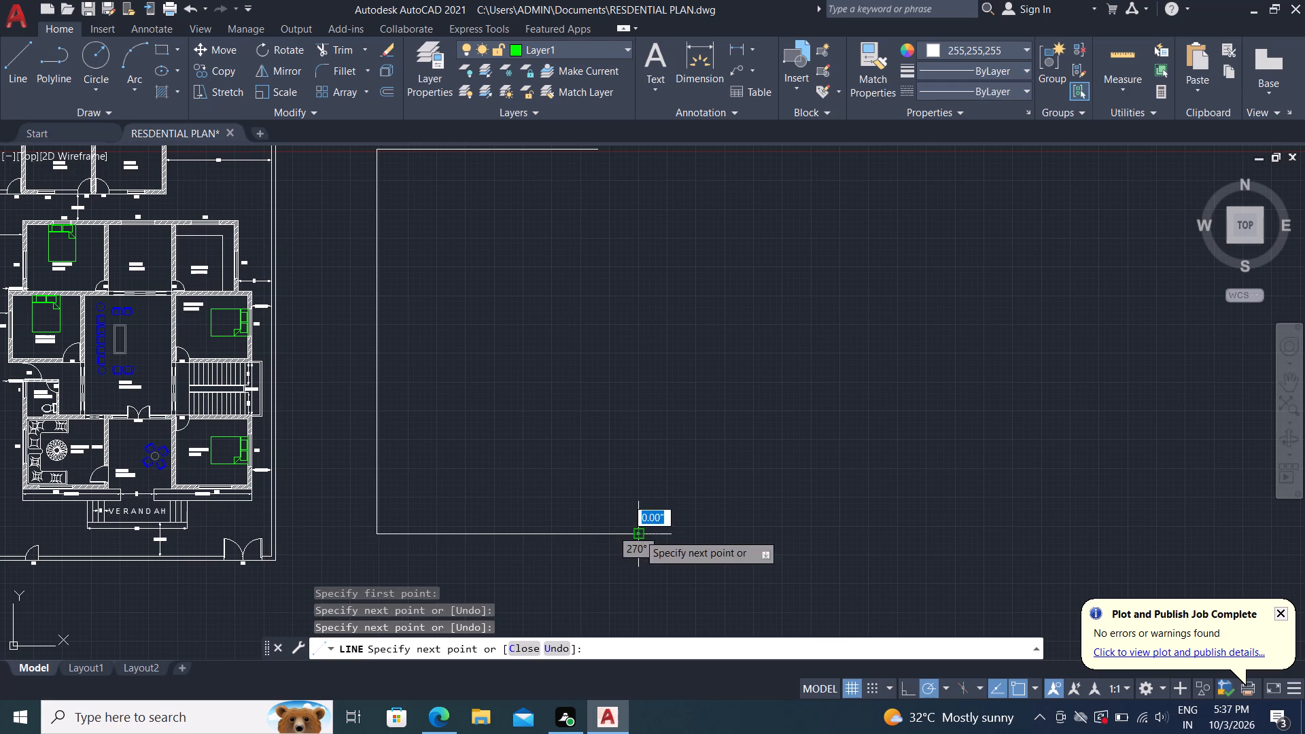
key(Escape)
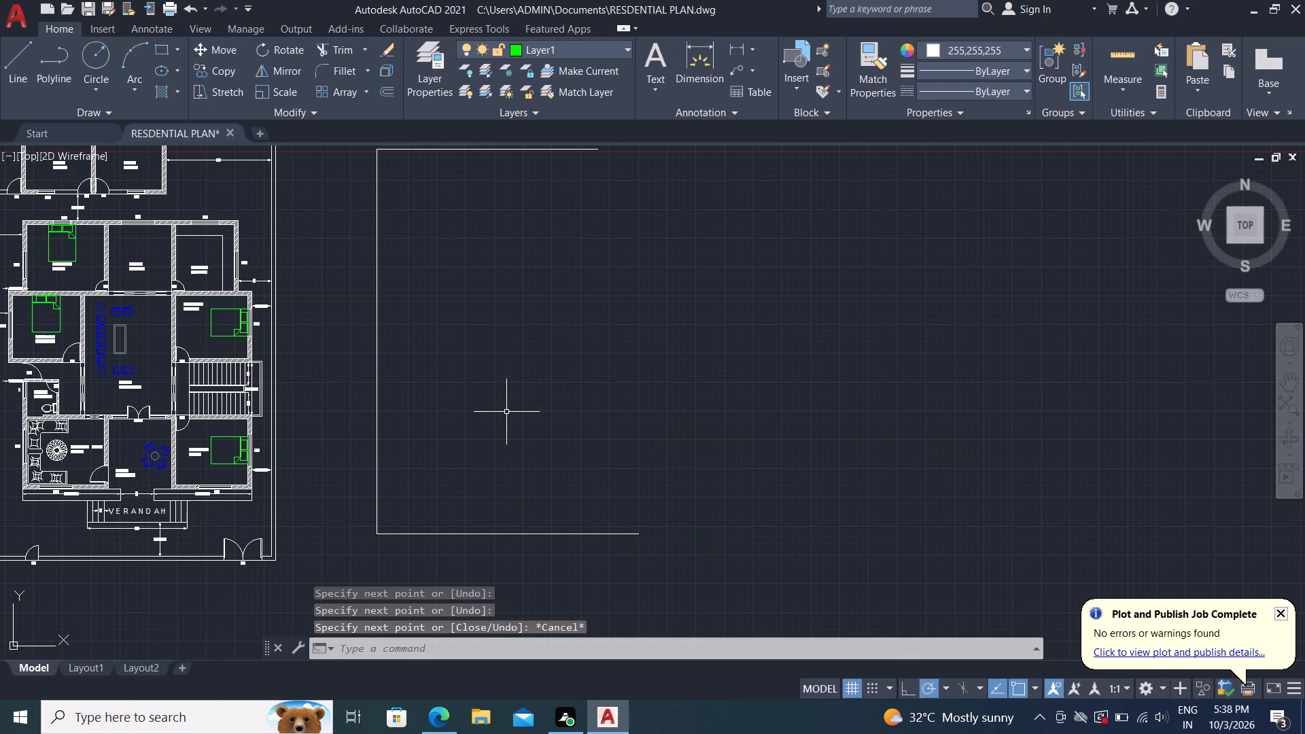
Draw a vertical line from the 40' line's east end down to just past the bottom line.
click(12, 52)
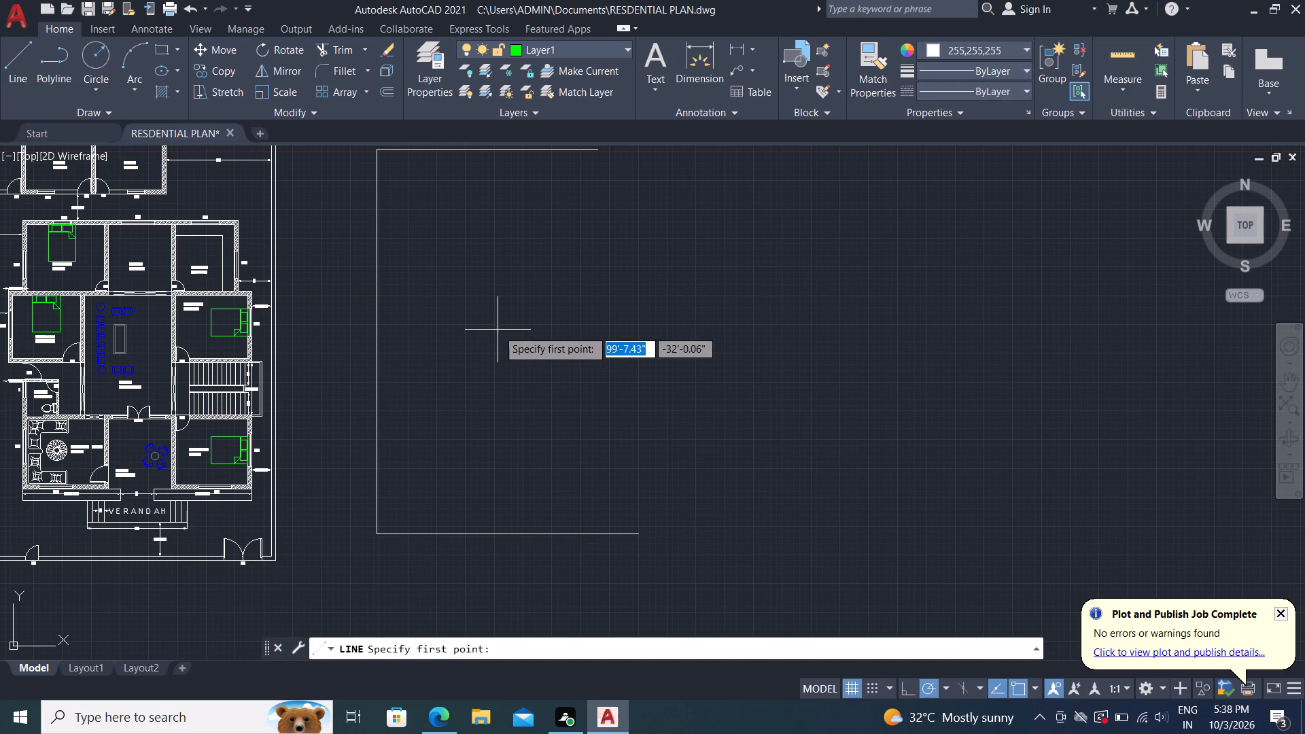
middle_drag(499, 333, 500, 403)
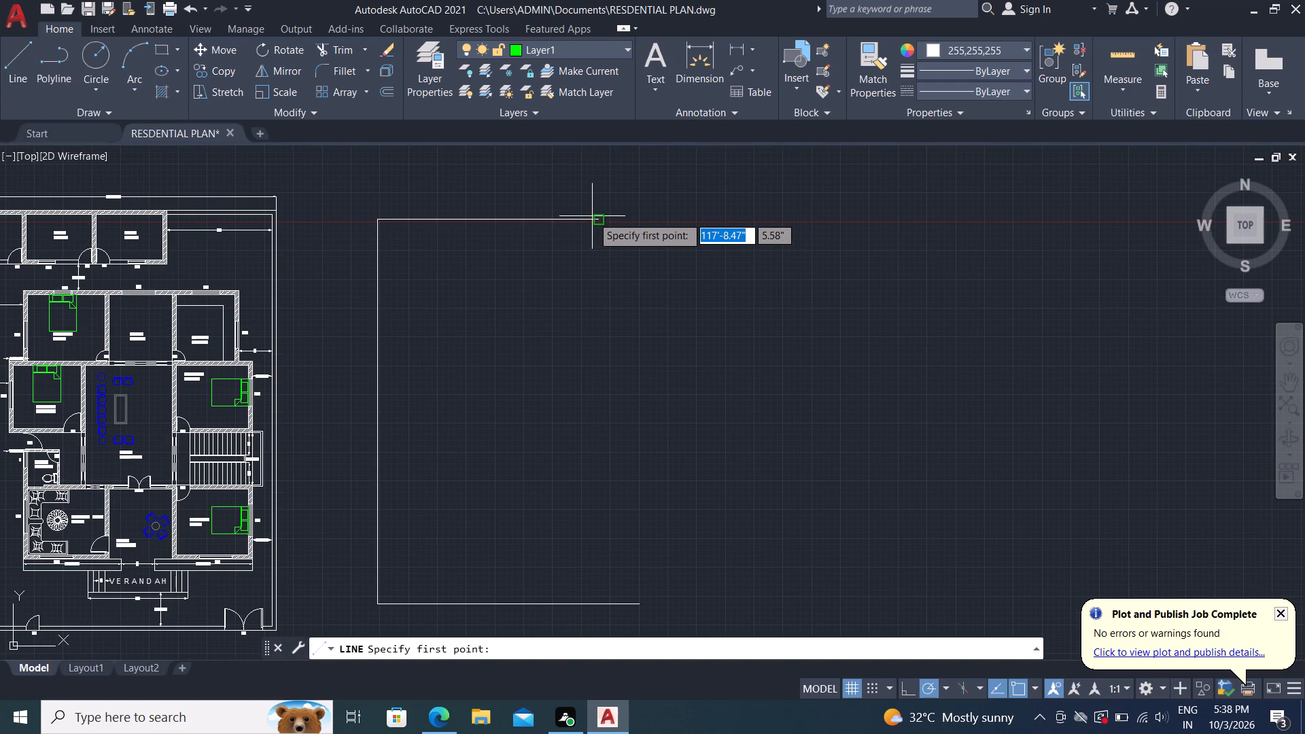
click(597, 220)
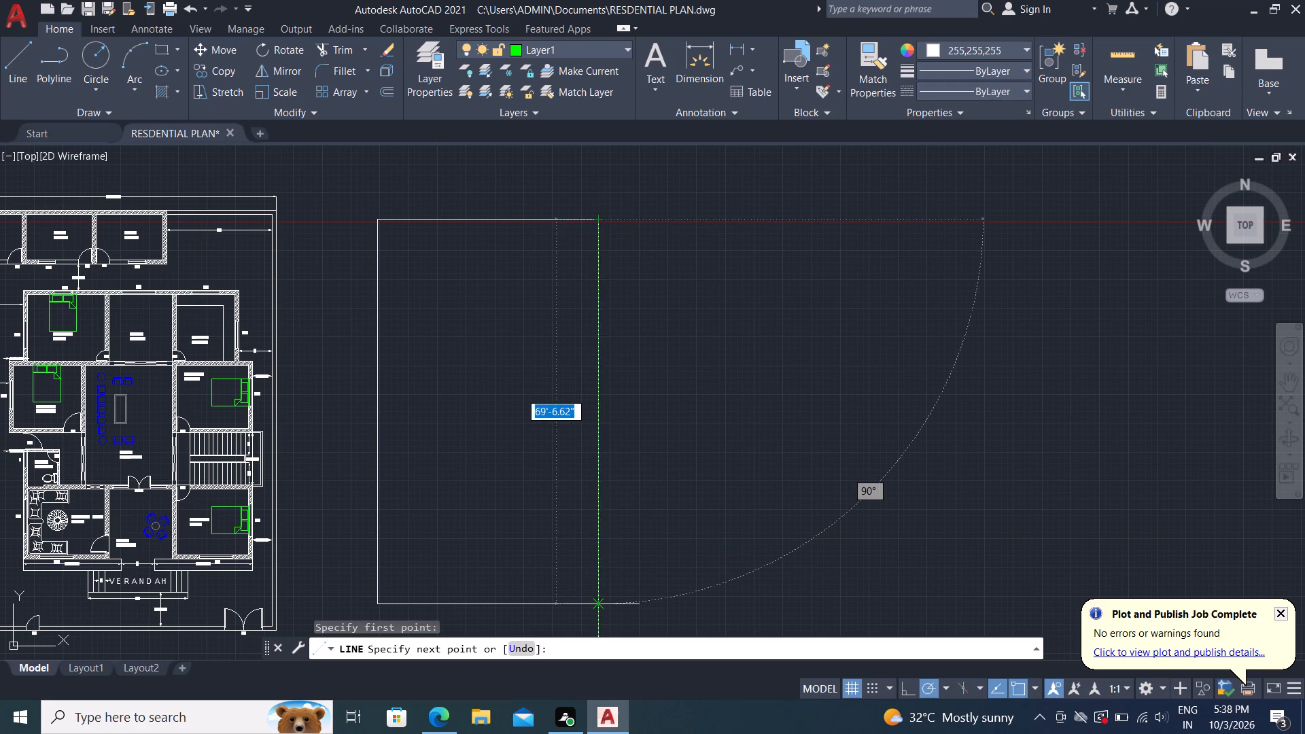
middle_drag(593, 604, 615, 497)
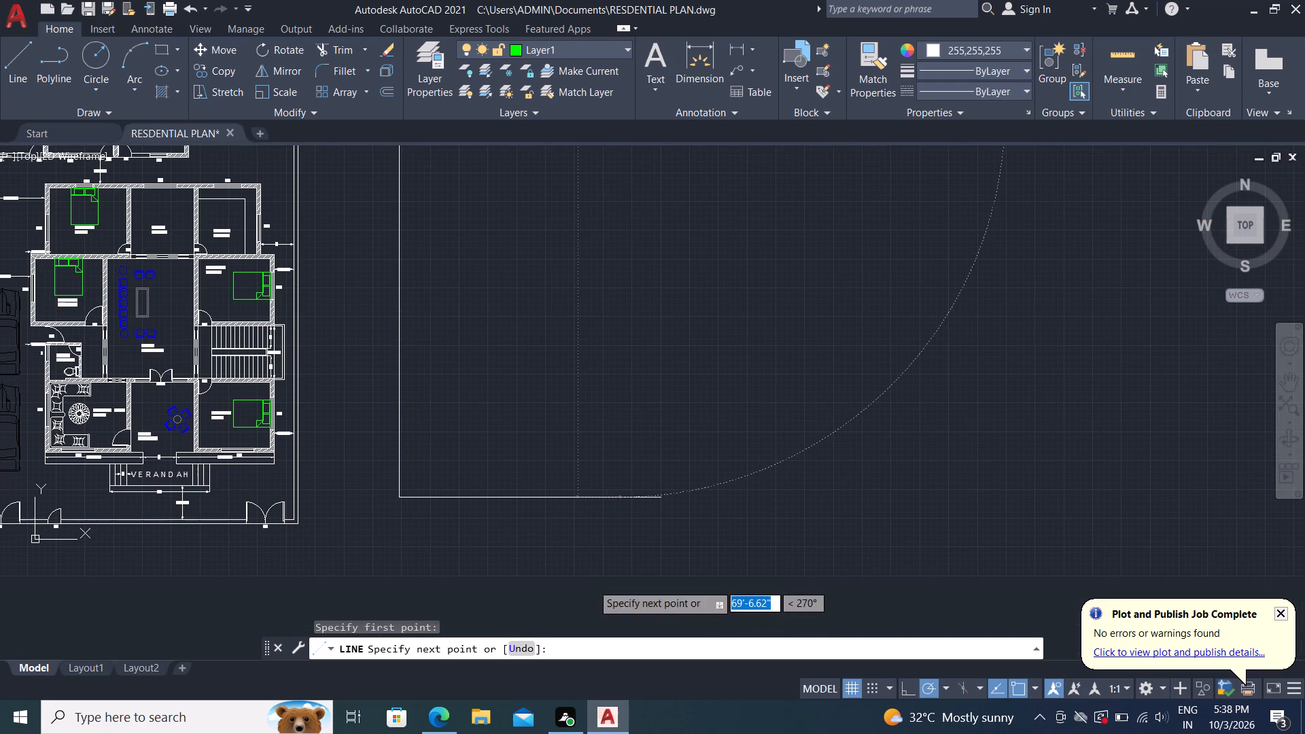
click(621, 525)
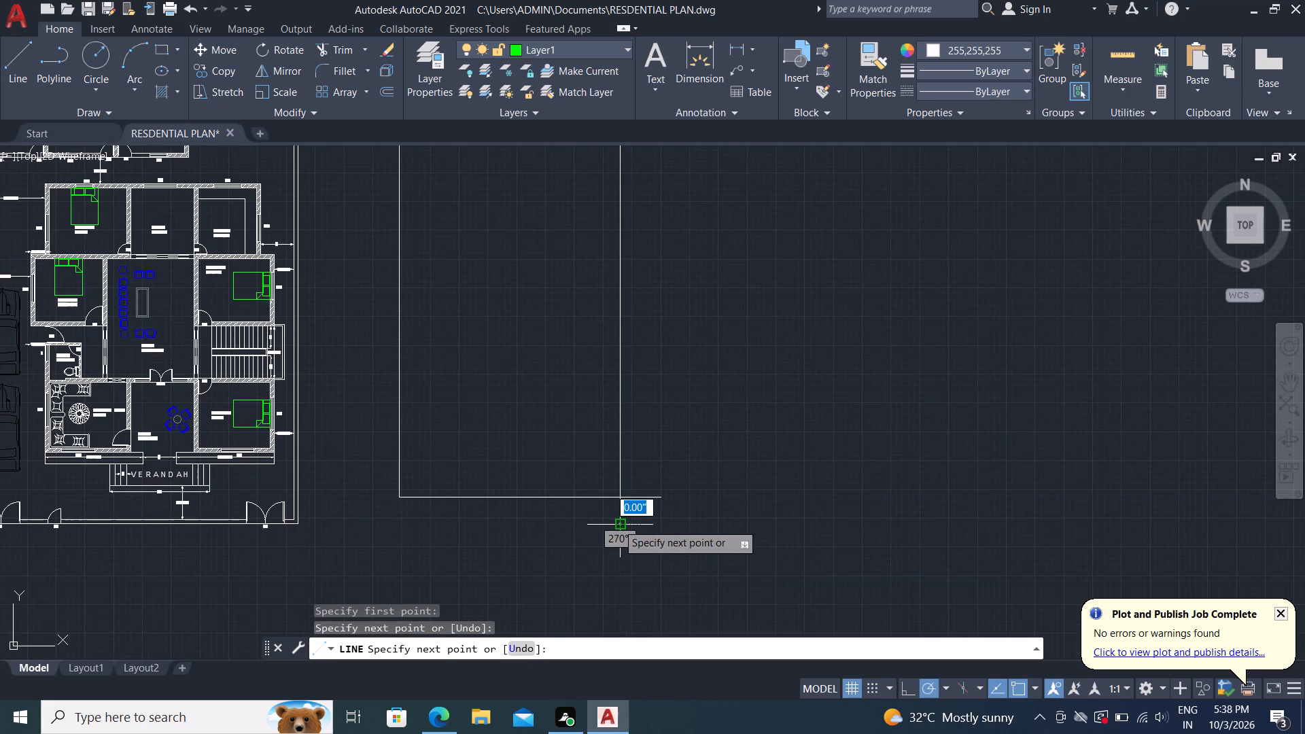
key(Escape)
Trim the two overhanging line ends at the southeast corner of the new rectangle.
text(tr)
key(space)
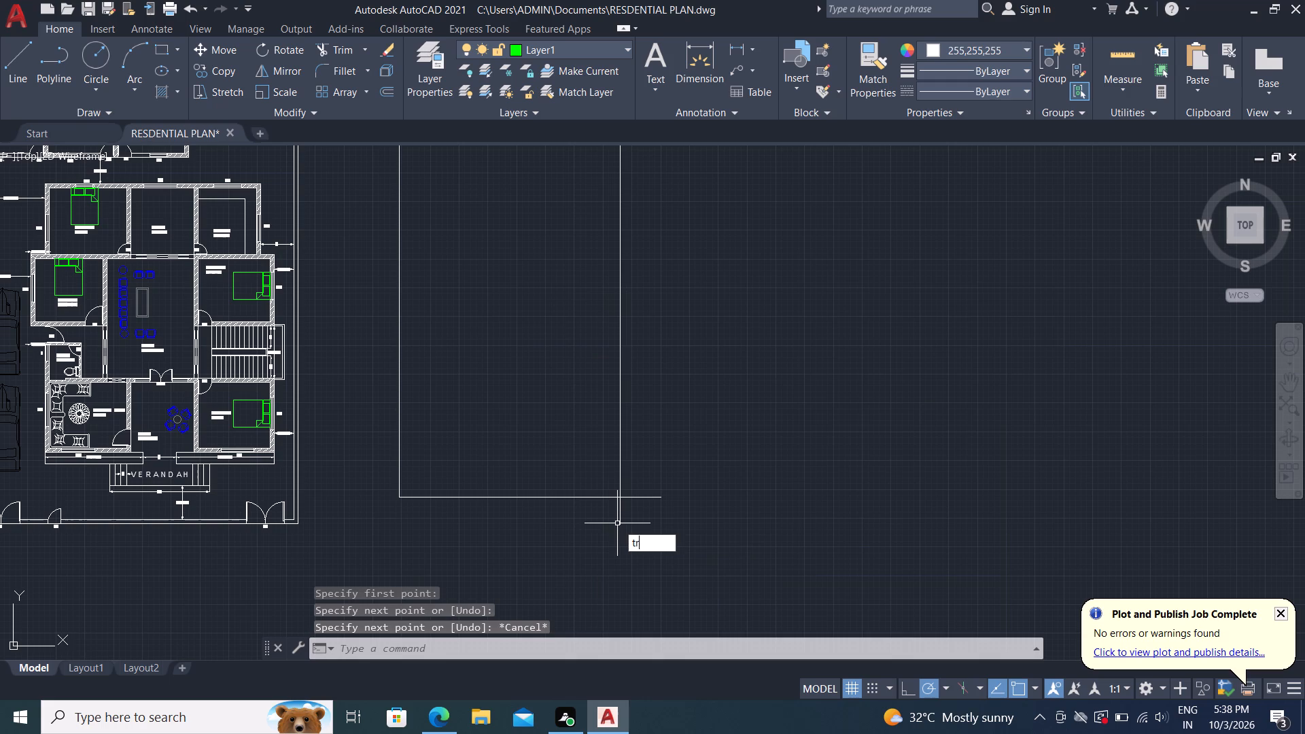
scroll(617, 523, up, 2)
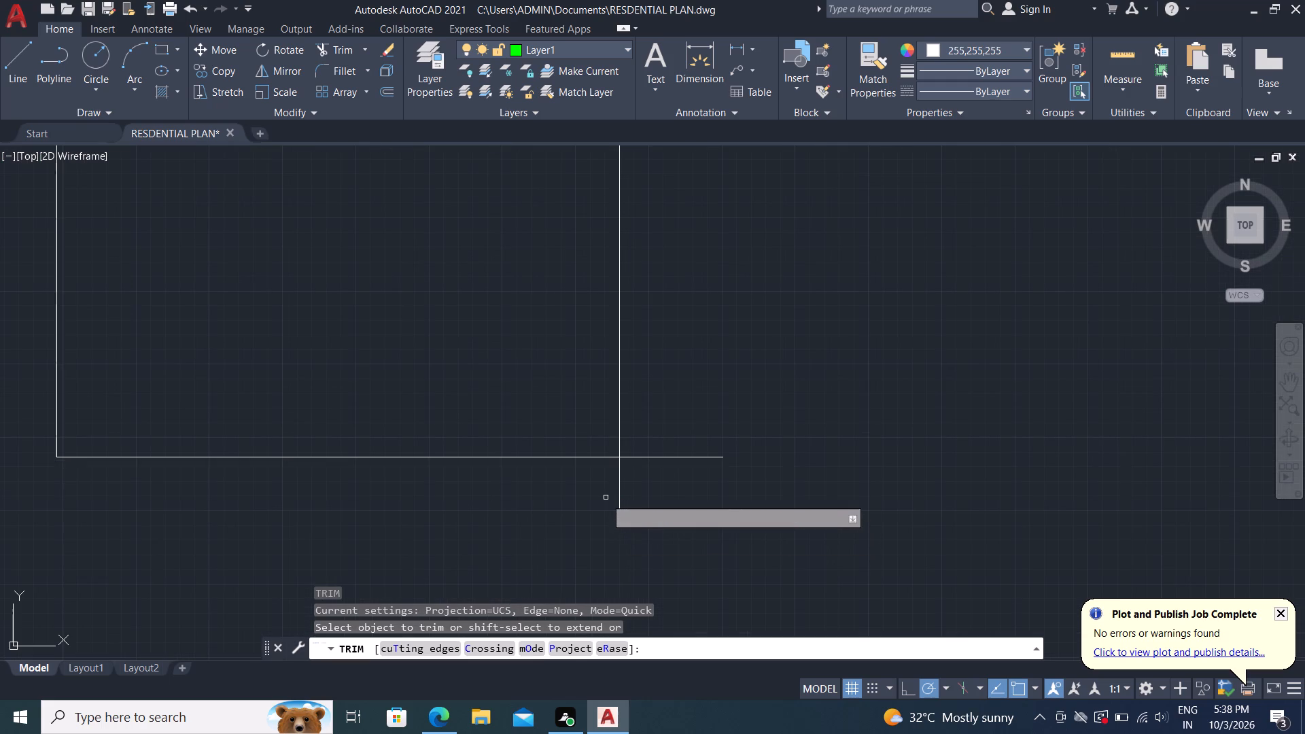
drag(606, 497, 682, 434)
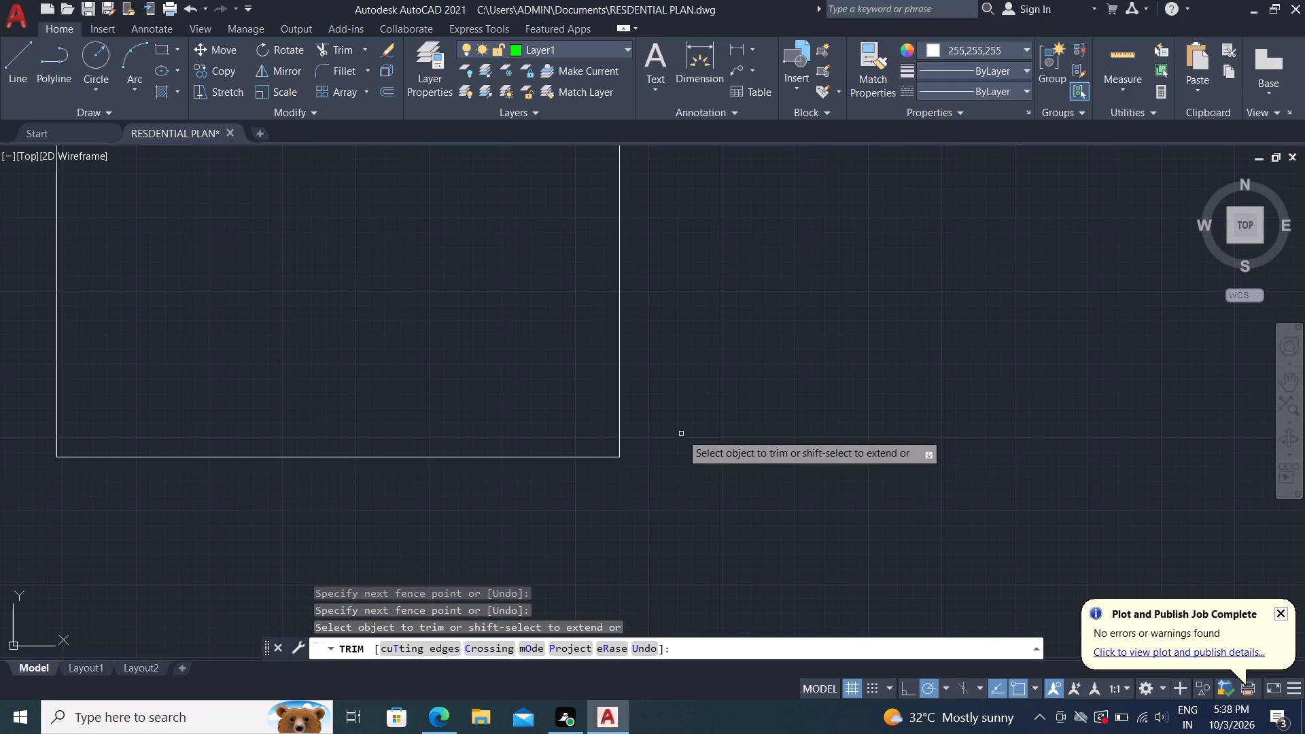
key(Escape)
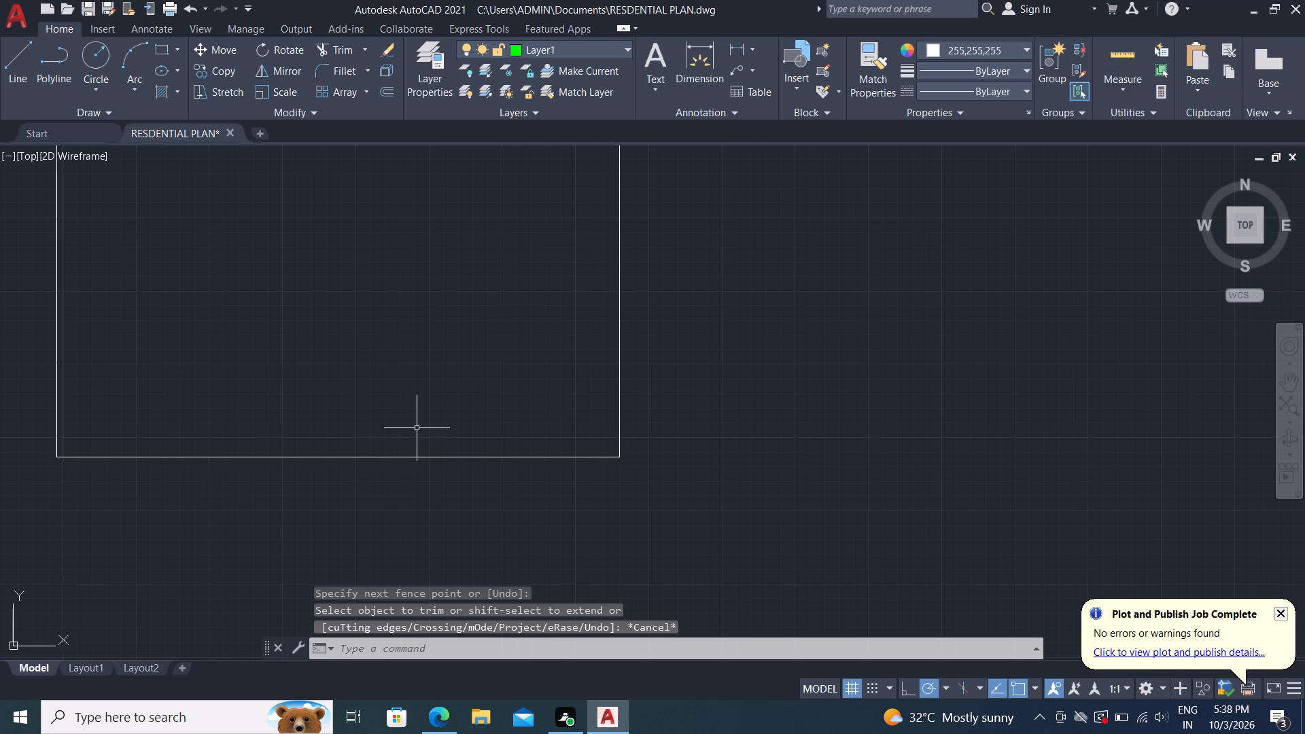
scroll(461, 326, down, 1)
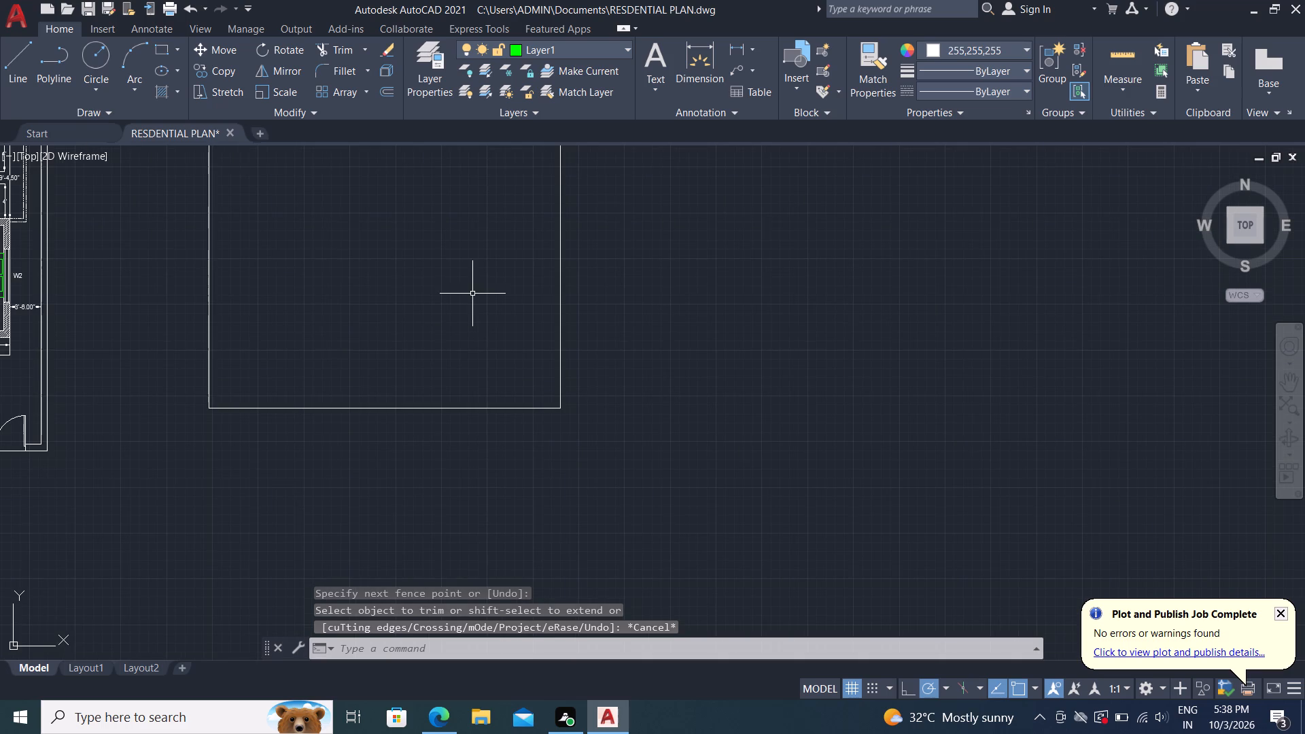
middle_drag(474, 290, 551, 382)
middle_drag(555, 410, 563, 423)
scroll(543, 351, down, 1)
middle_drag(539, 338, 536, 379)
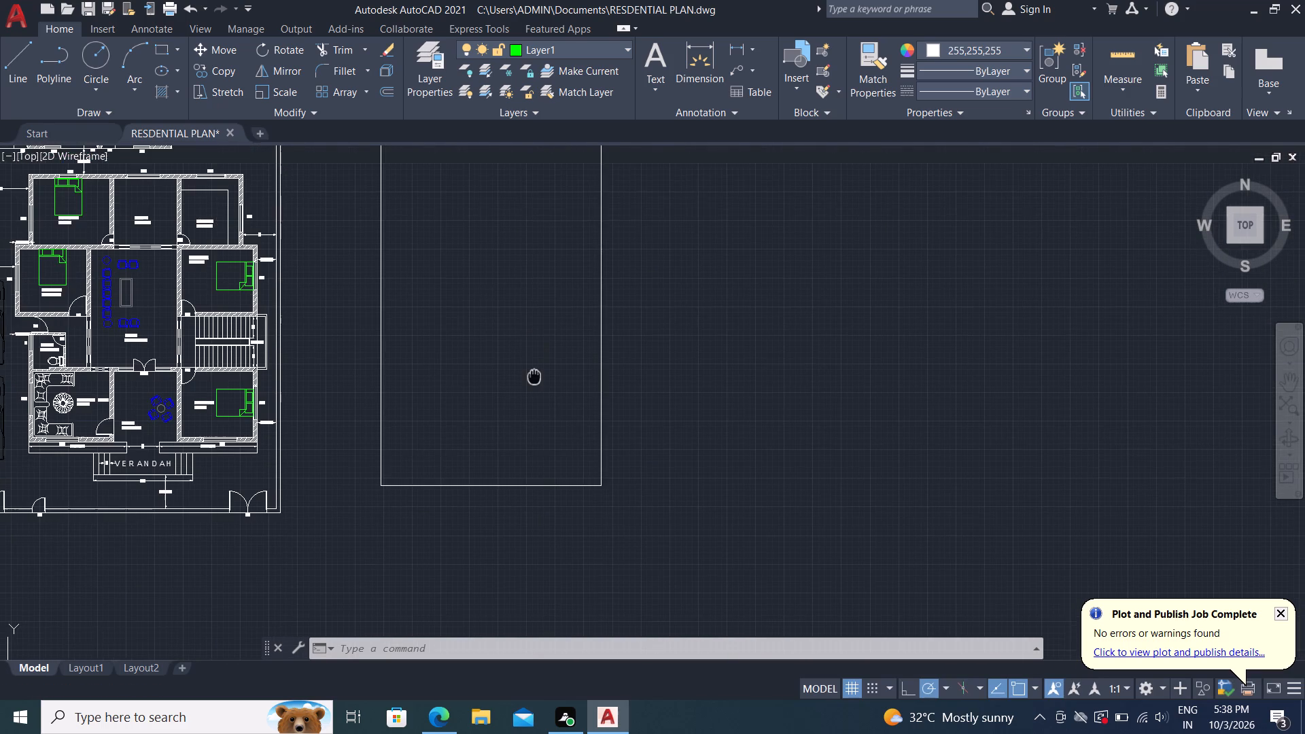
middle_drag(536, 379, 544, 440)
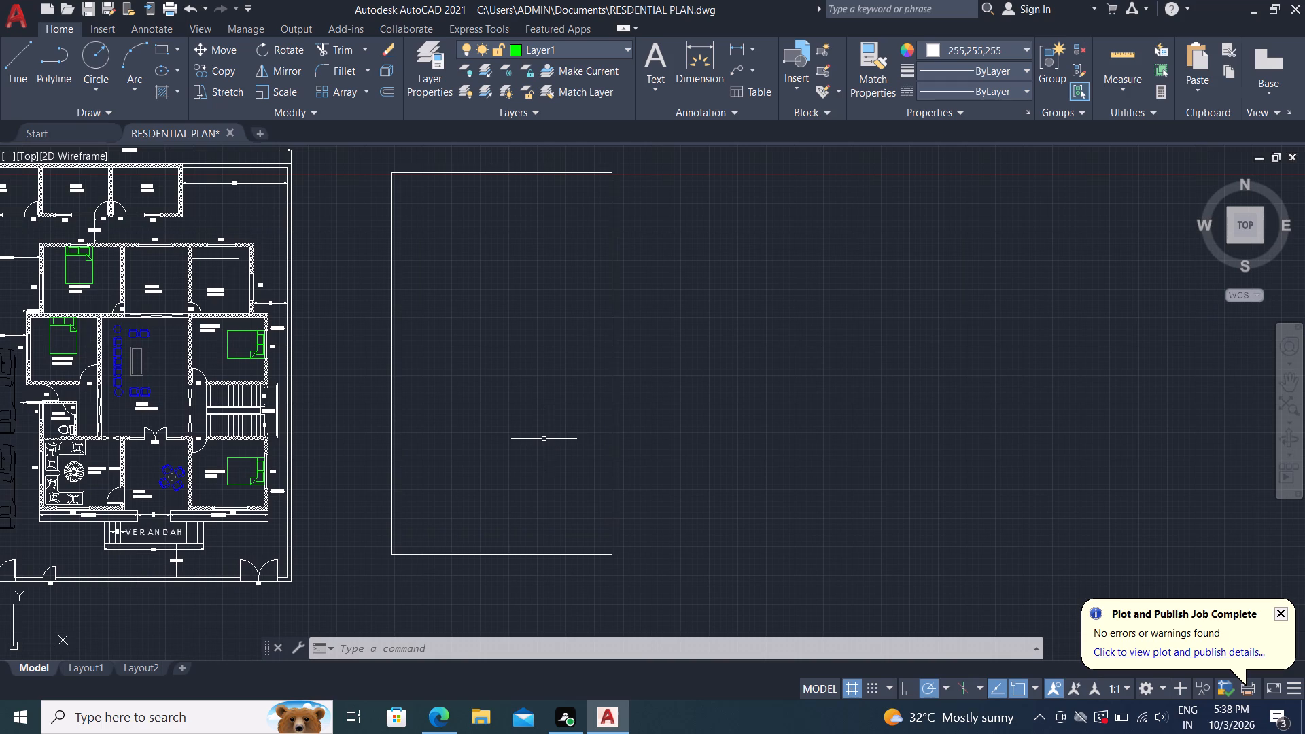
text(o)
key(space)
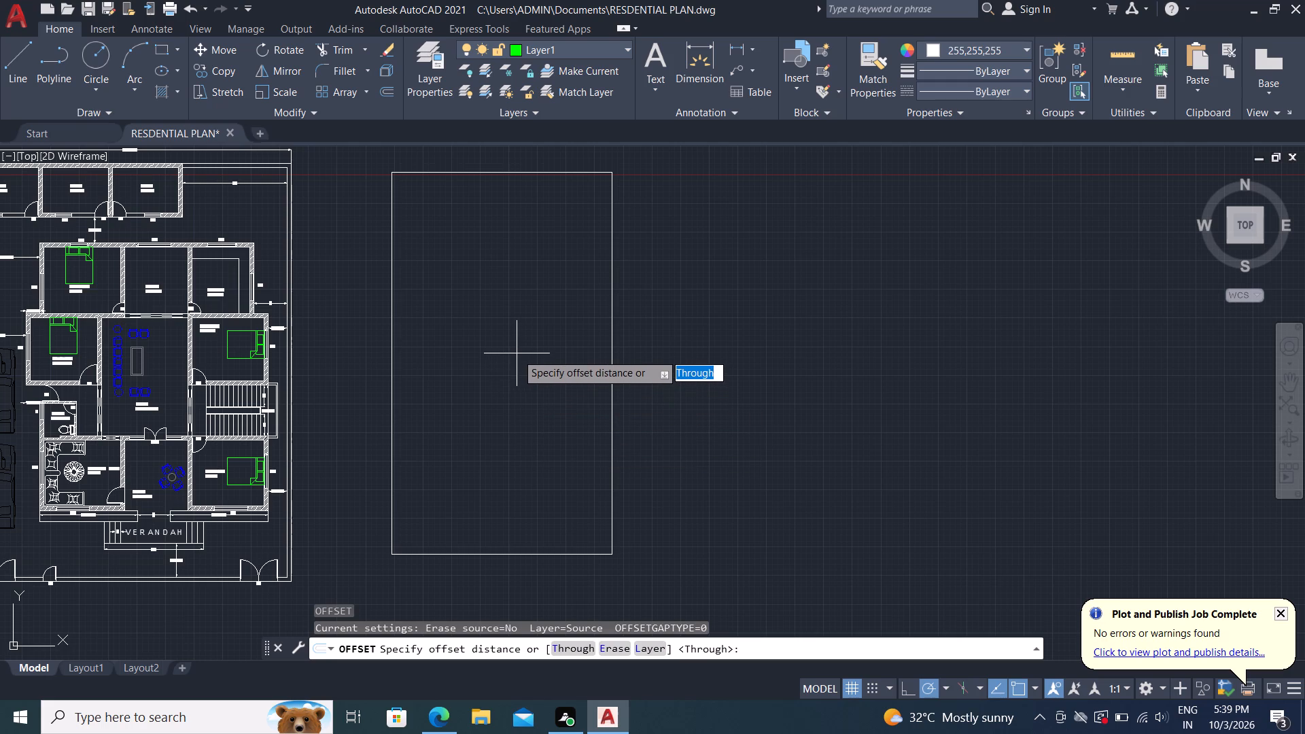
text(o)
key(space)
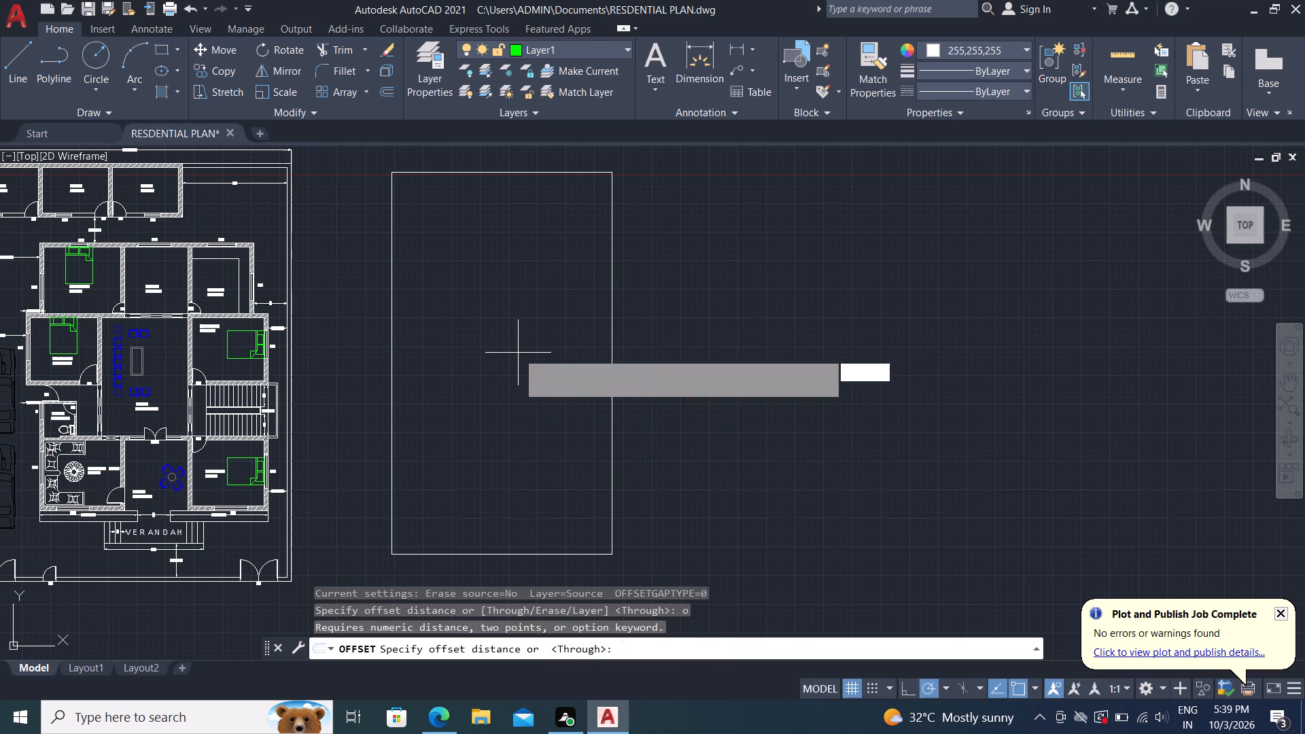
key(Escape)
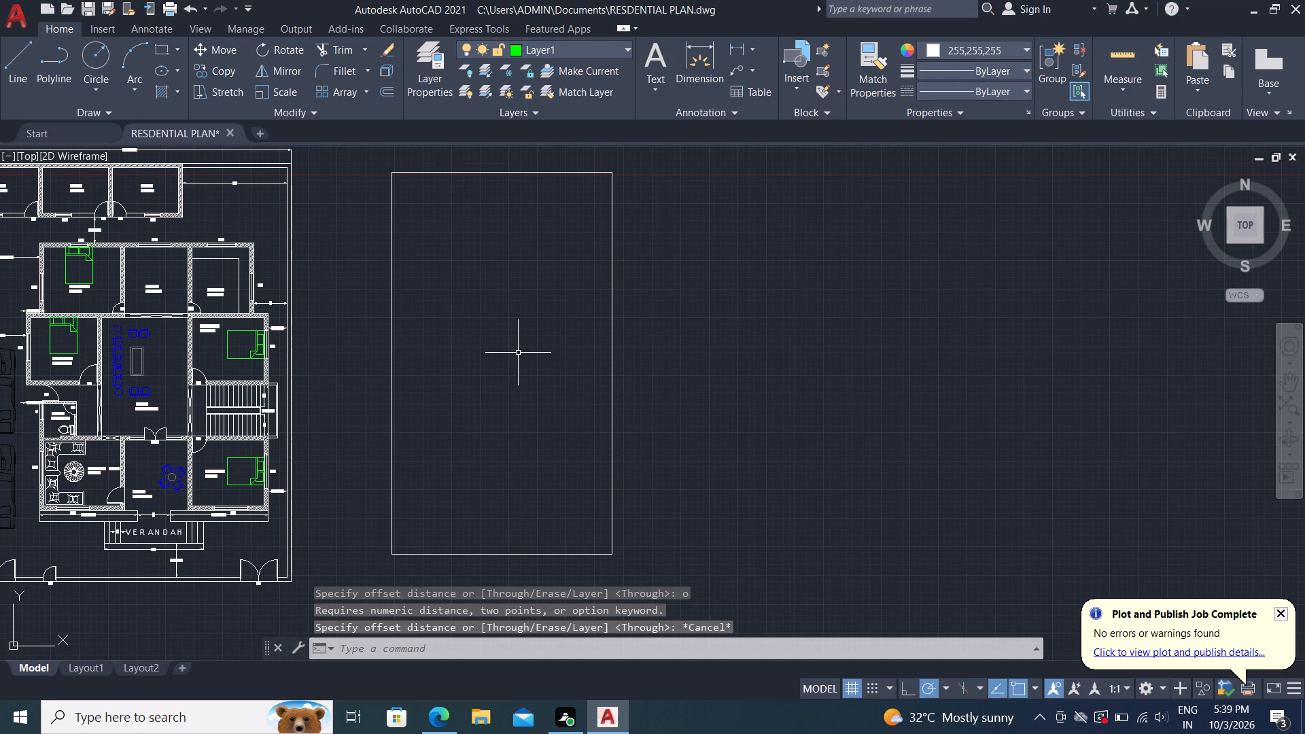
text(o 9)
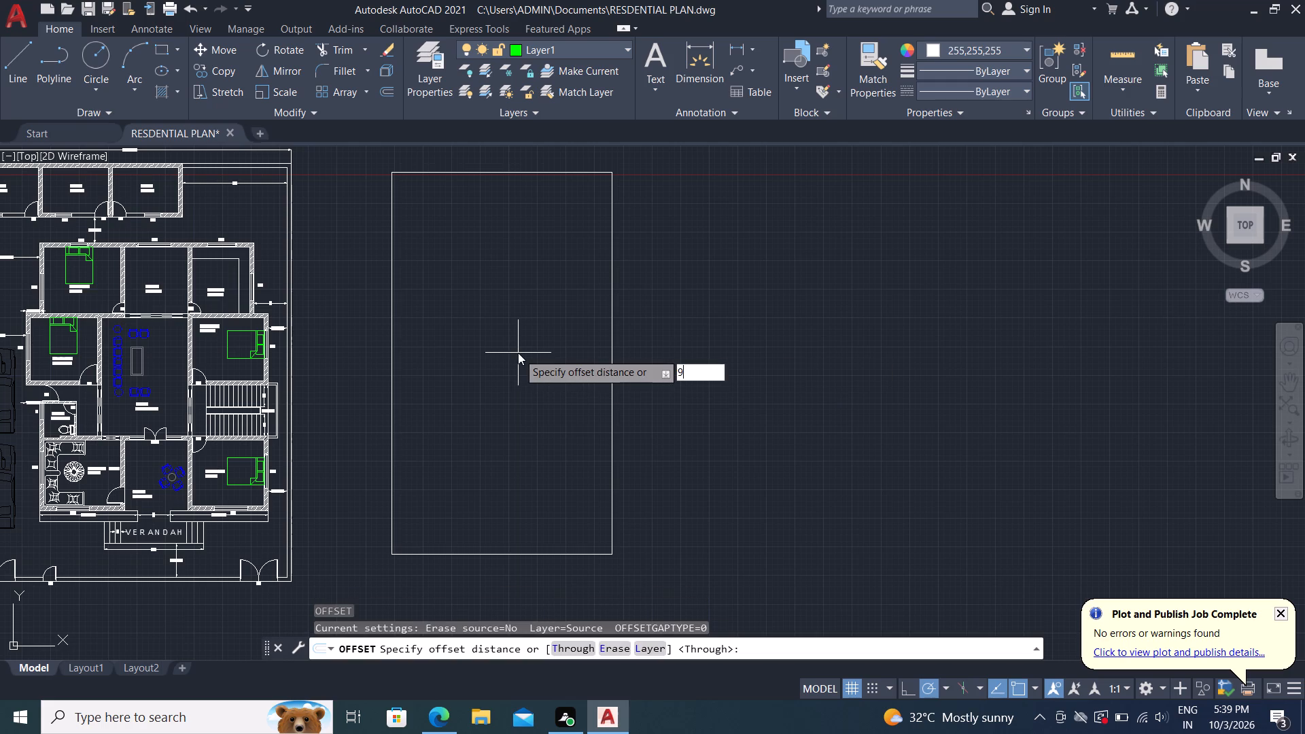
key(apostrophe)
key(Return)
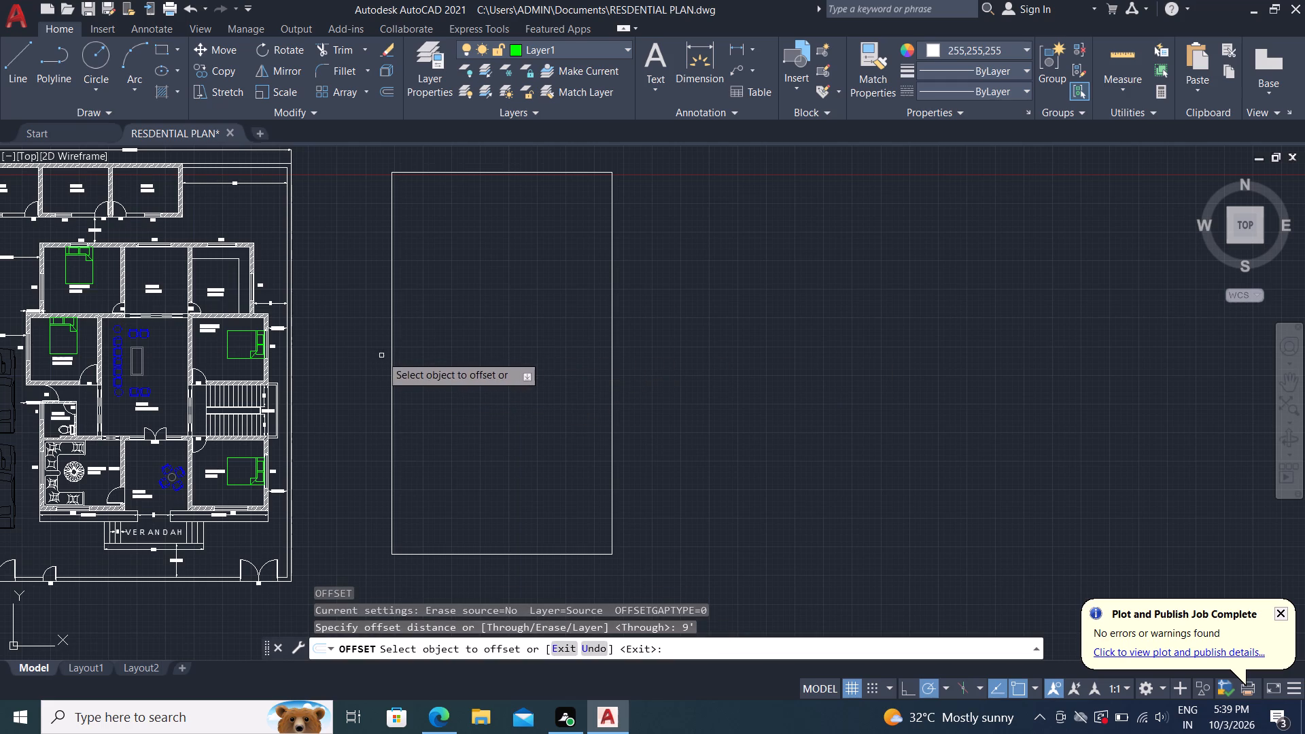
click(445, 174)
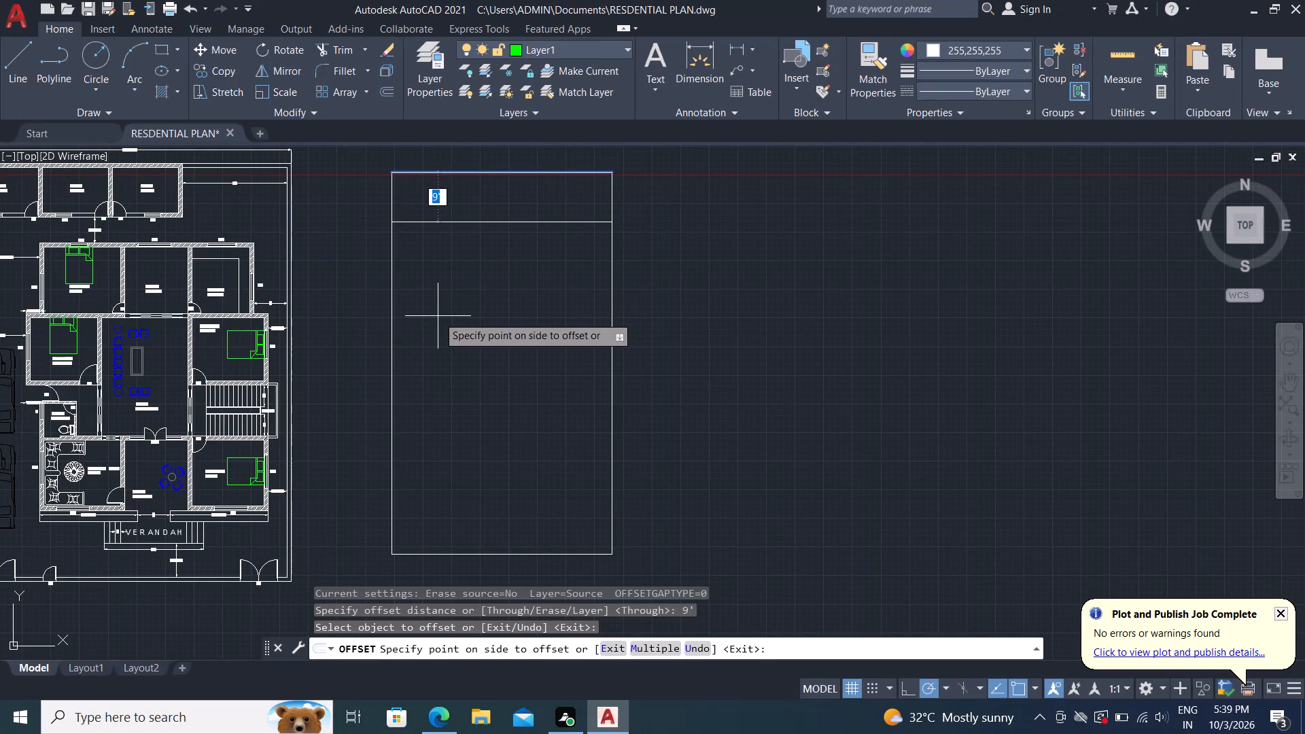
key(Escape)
Offset all four sides of the new rectangle 9" inward.
text(o 9)
key(shift+quotedbl)
key(Return)
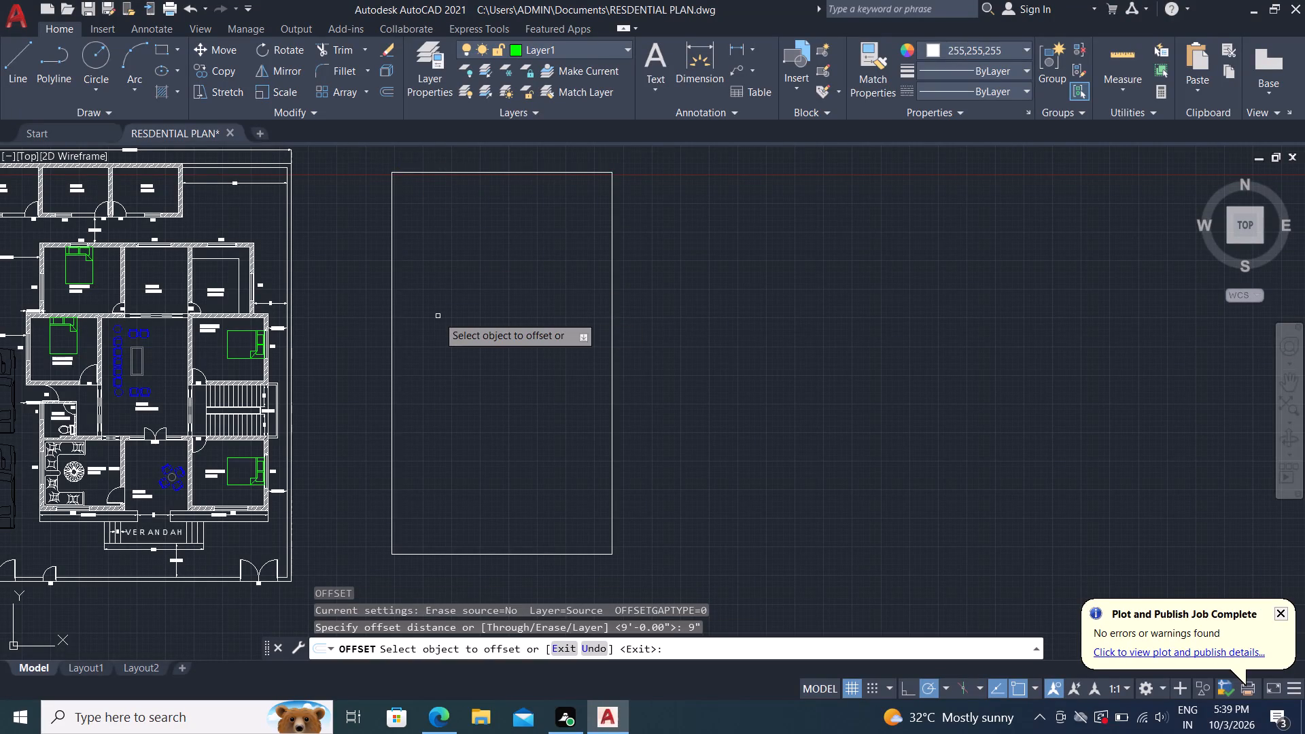
click(485, 171)
click(491, 239)
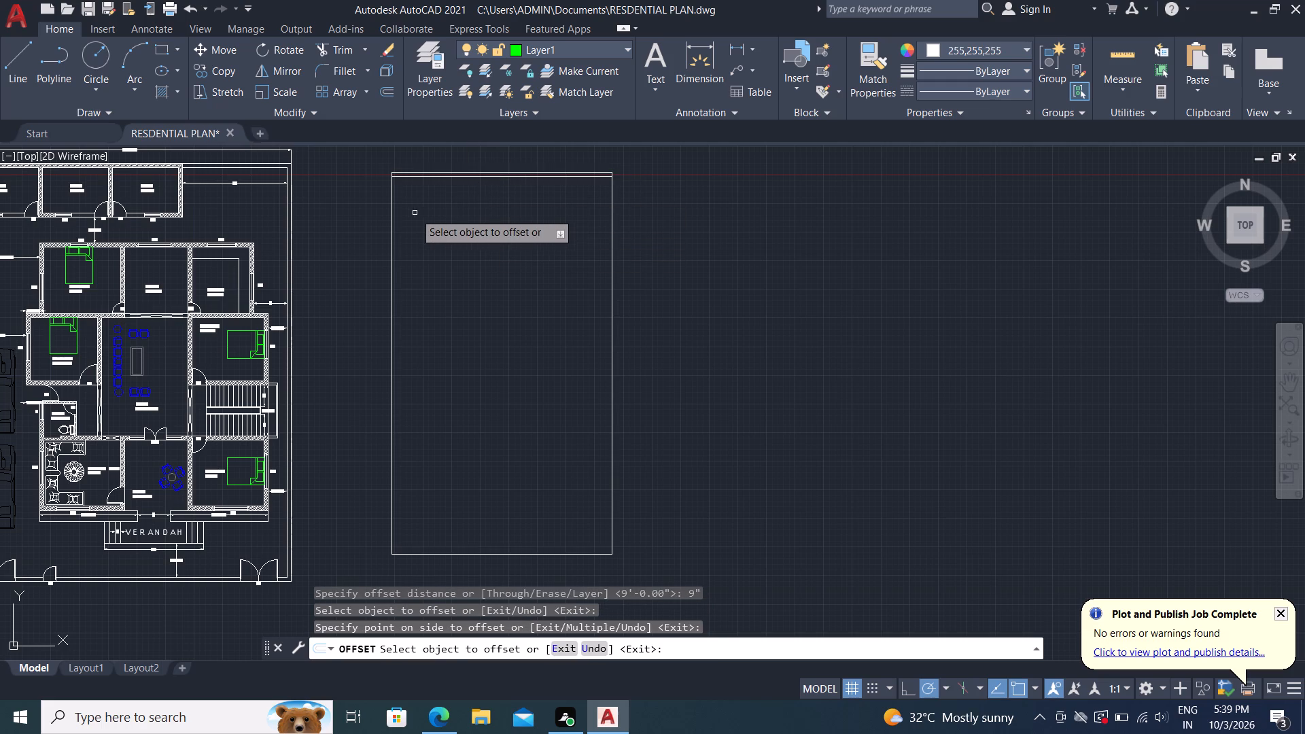
click(390, 218)
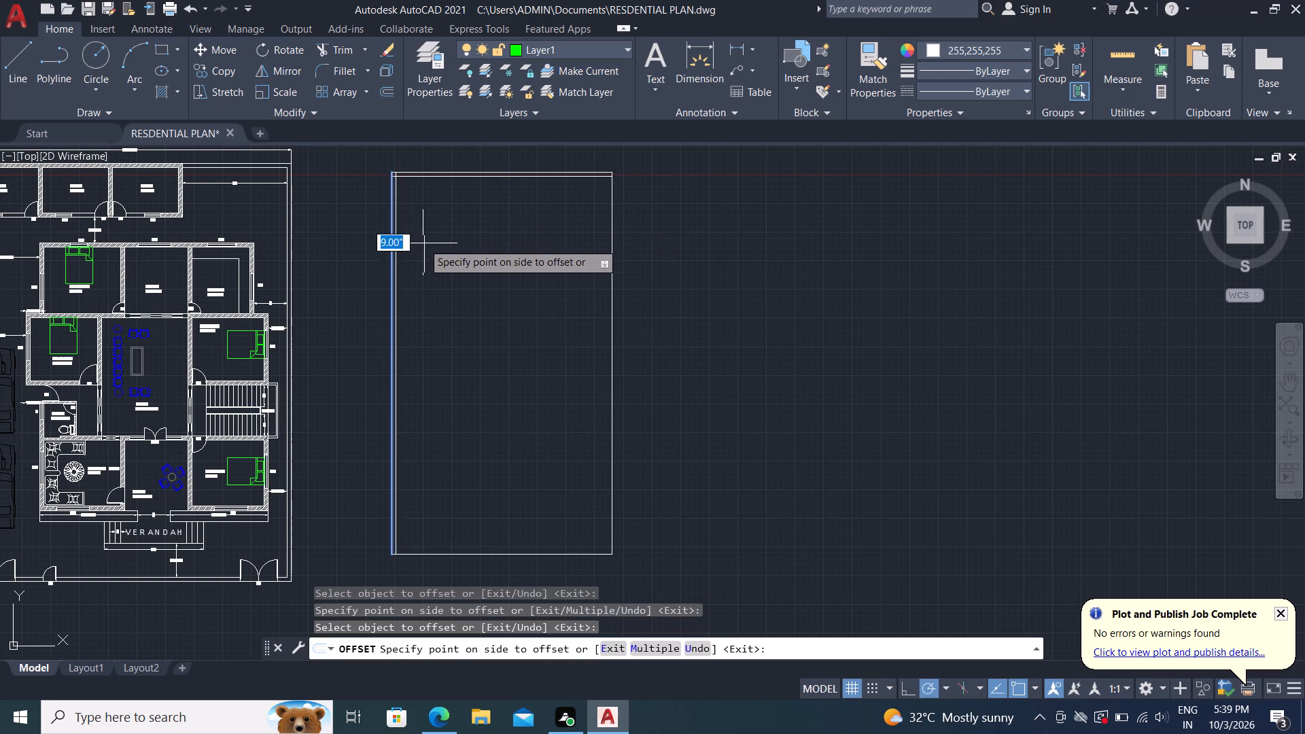
click(425, 245)
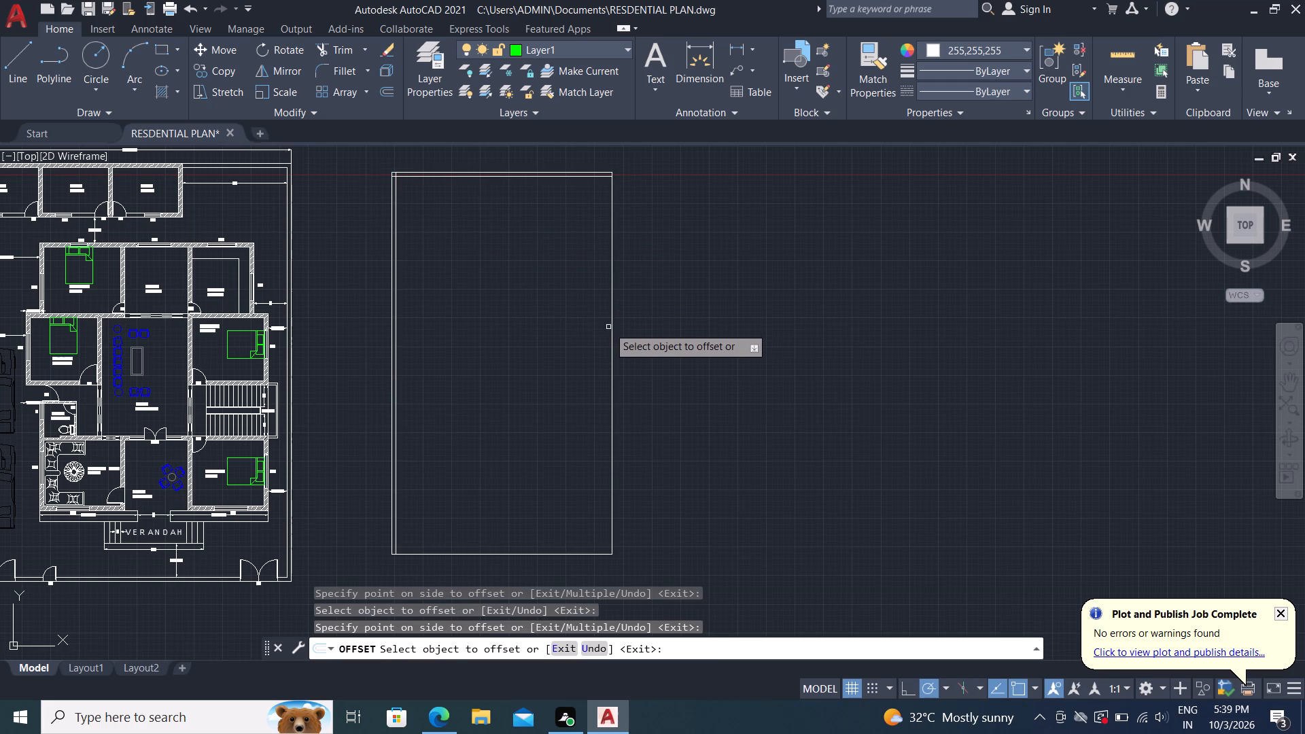
click(612, 338)
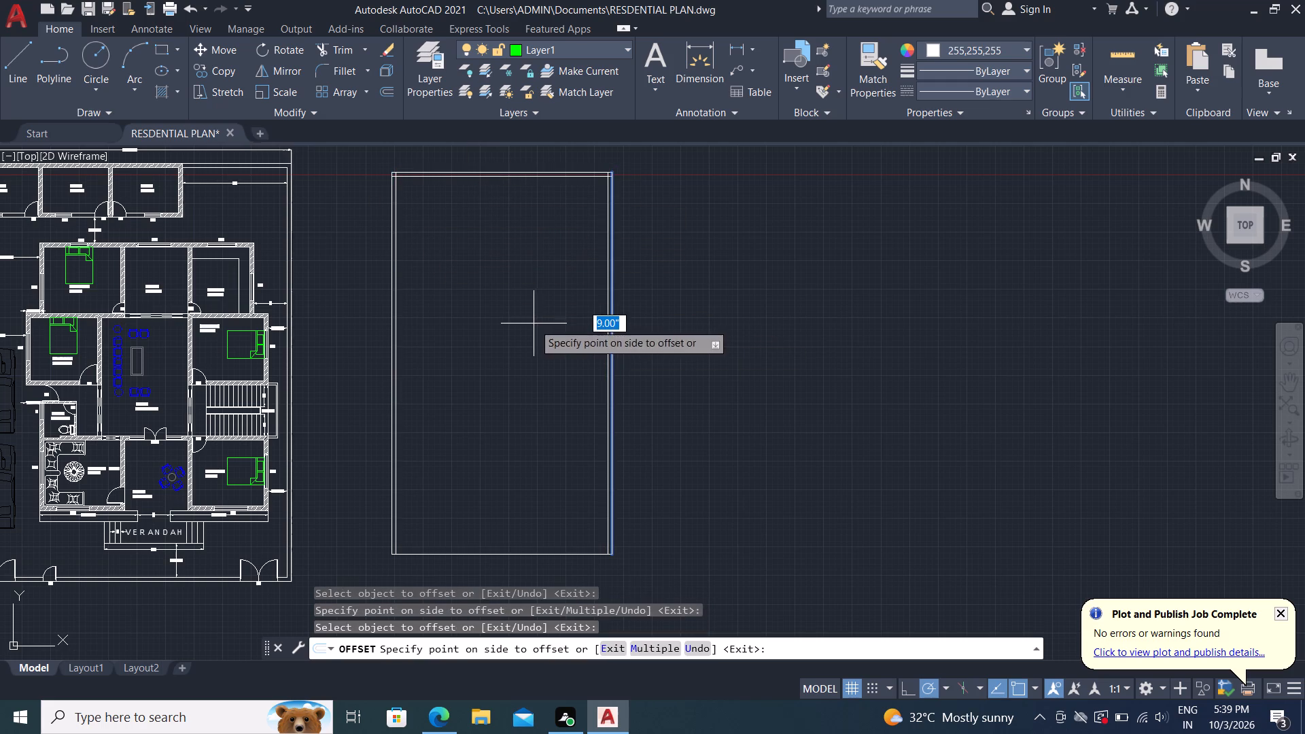
click(534, 323)
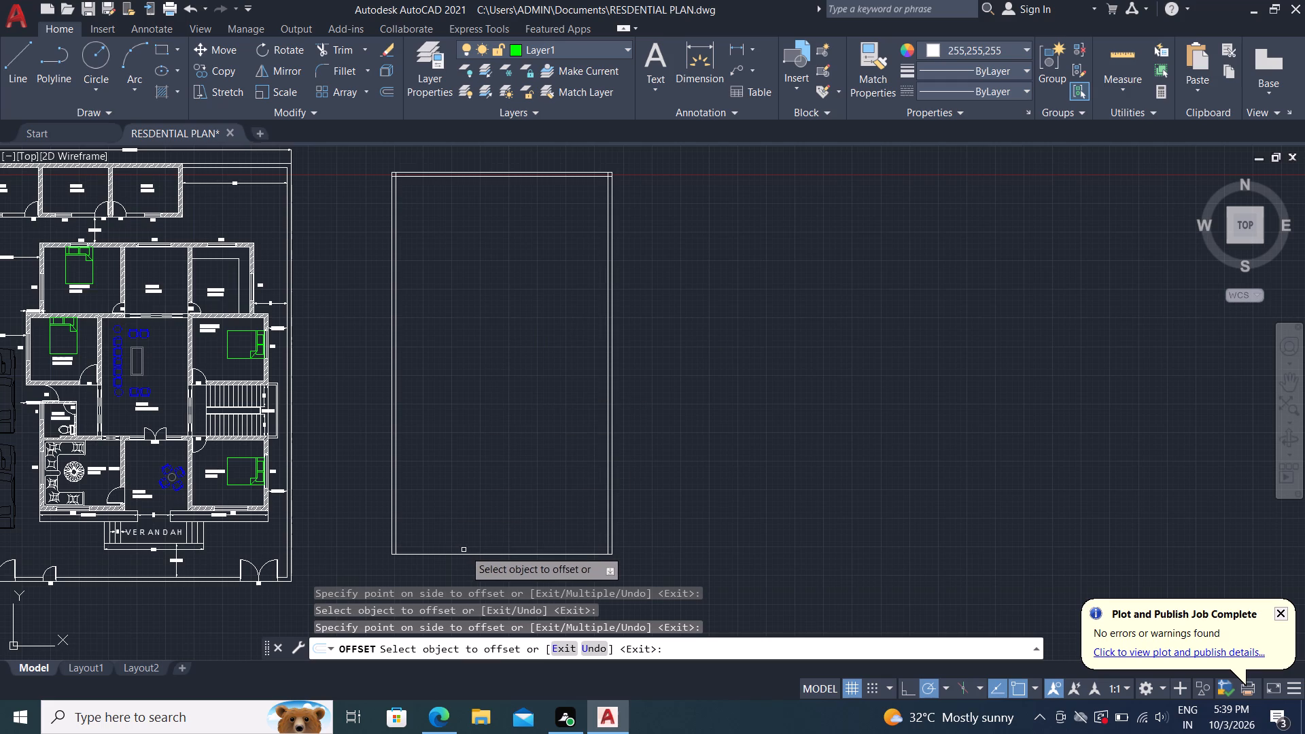
click(469, 553)
click(464, 507)
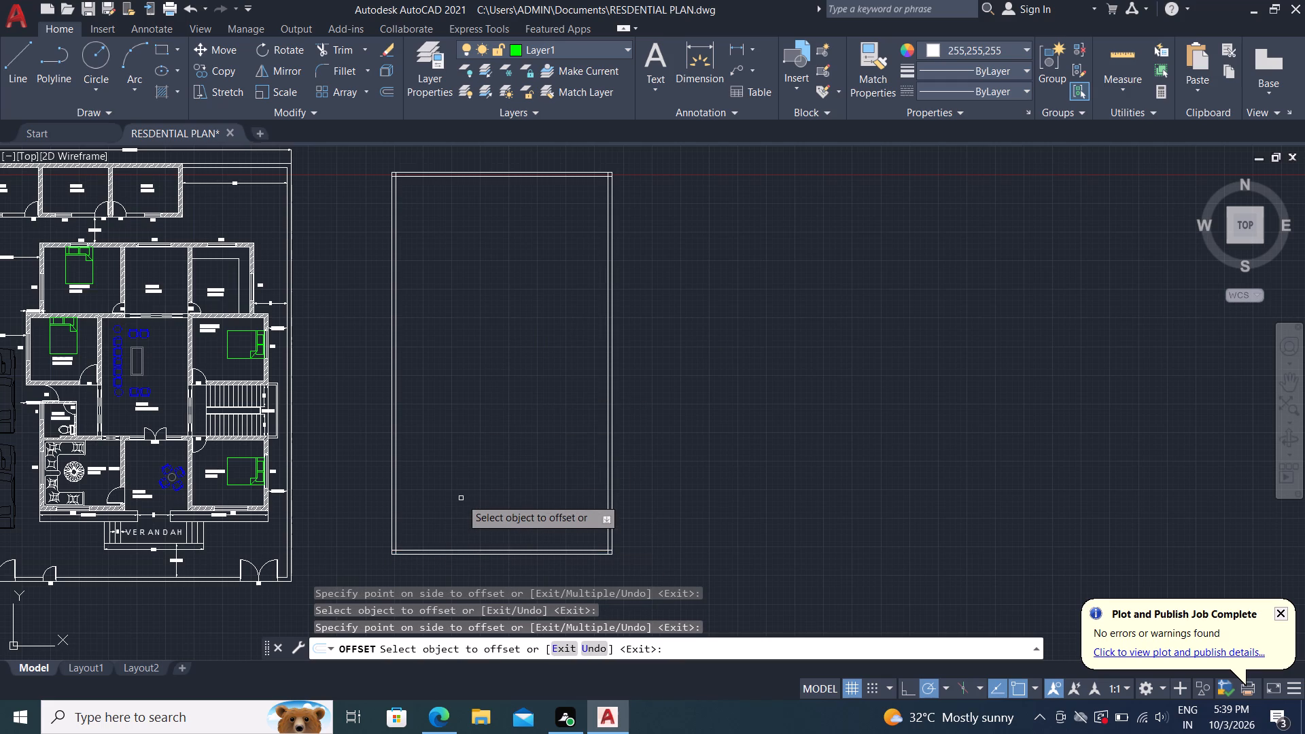
key(Escape)
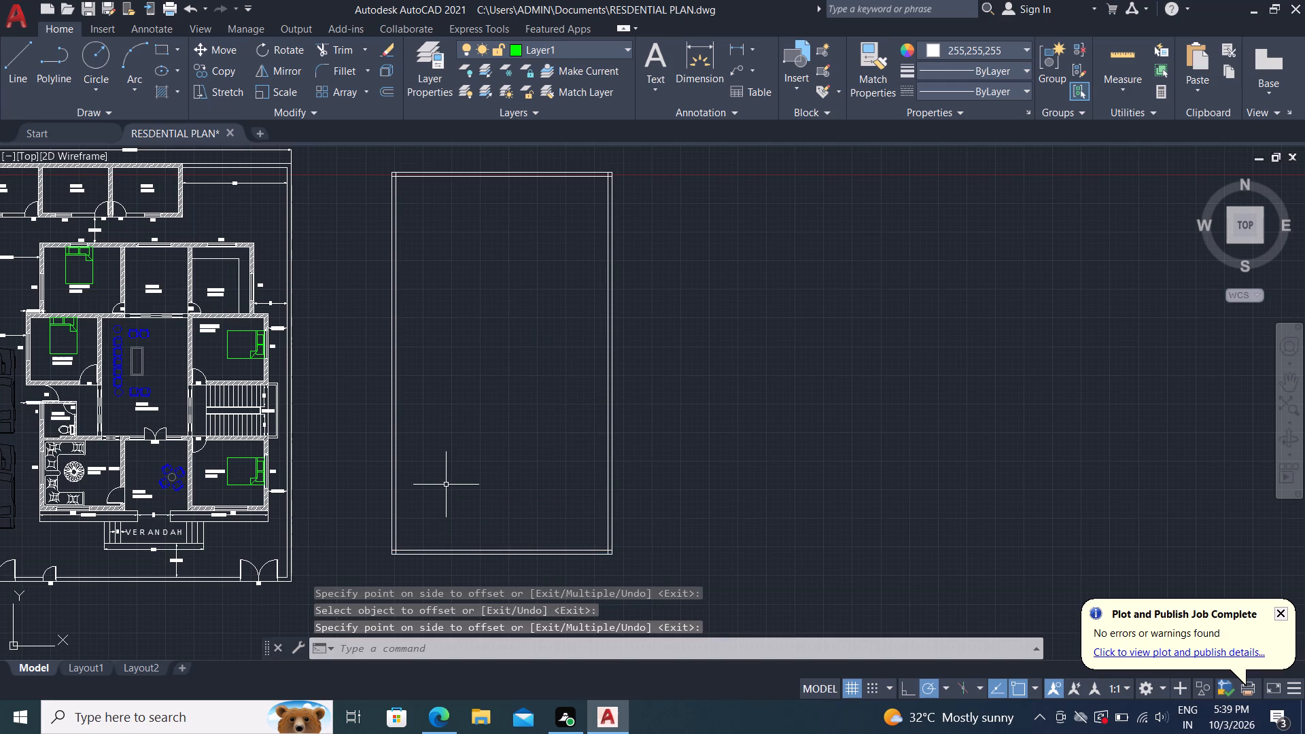
Trim the overlapping inner wall line ends at the new rectangle's northwest corner.
text(tr)
key(space)
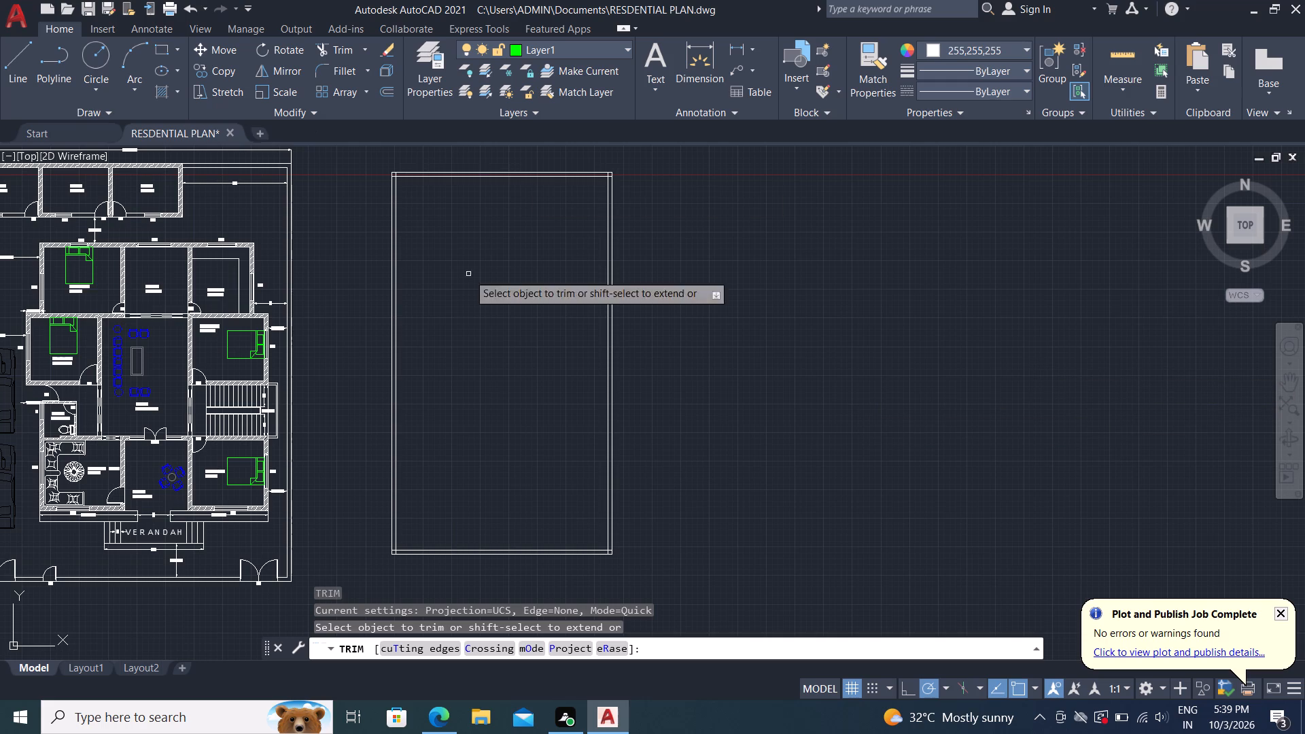
scroll(402, 162, up, 4)
scroll(335, 224, up, 1)
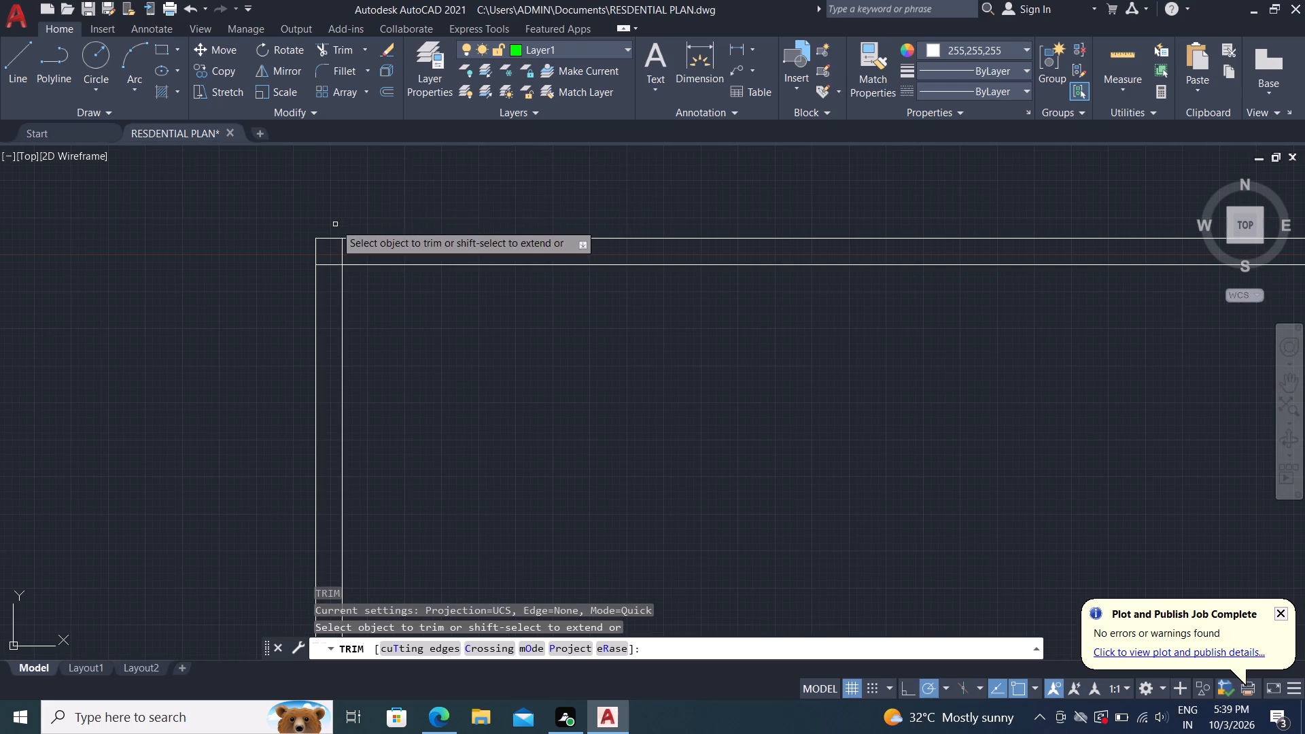
scroll(335, 224, up, 2)
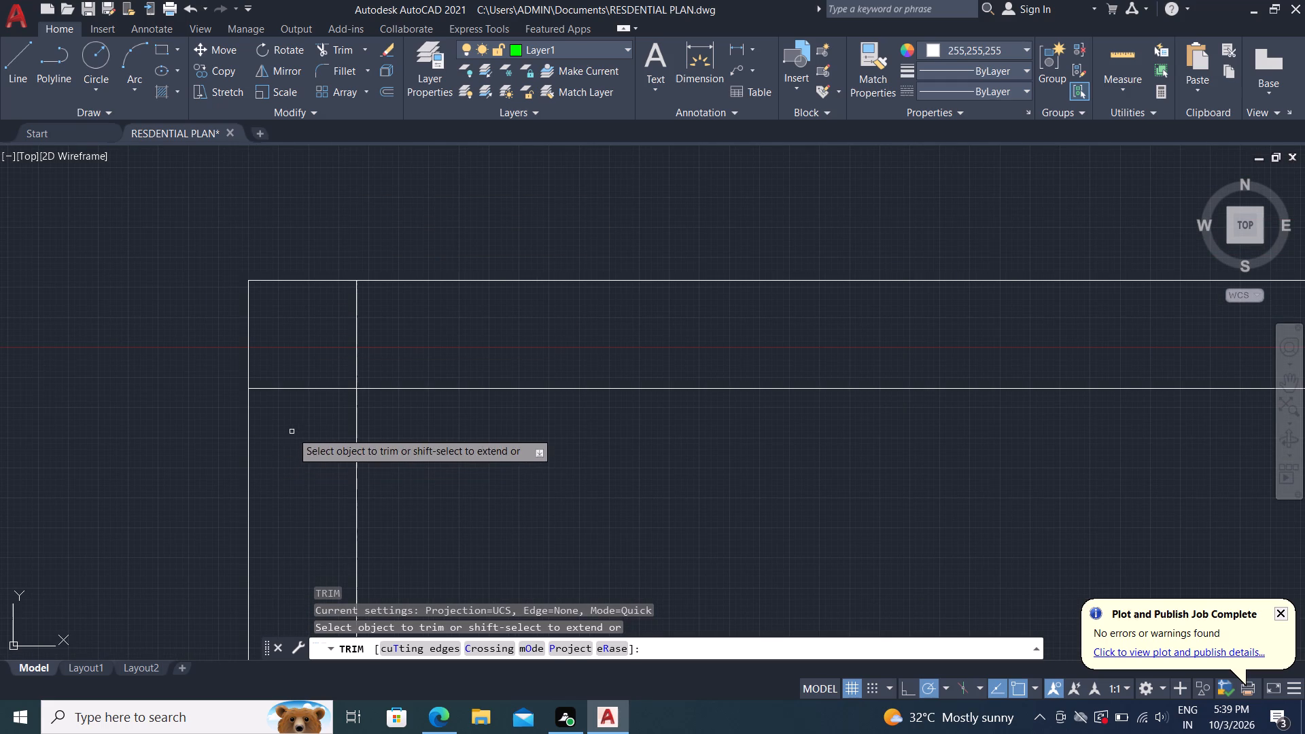
drag(292, 432, 369, 356)
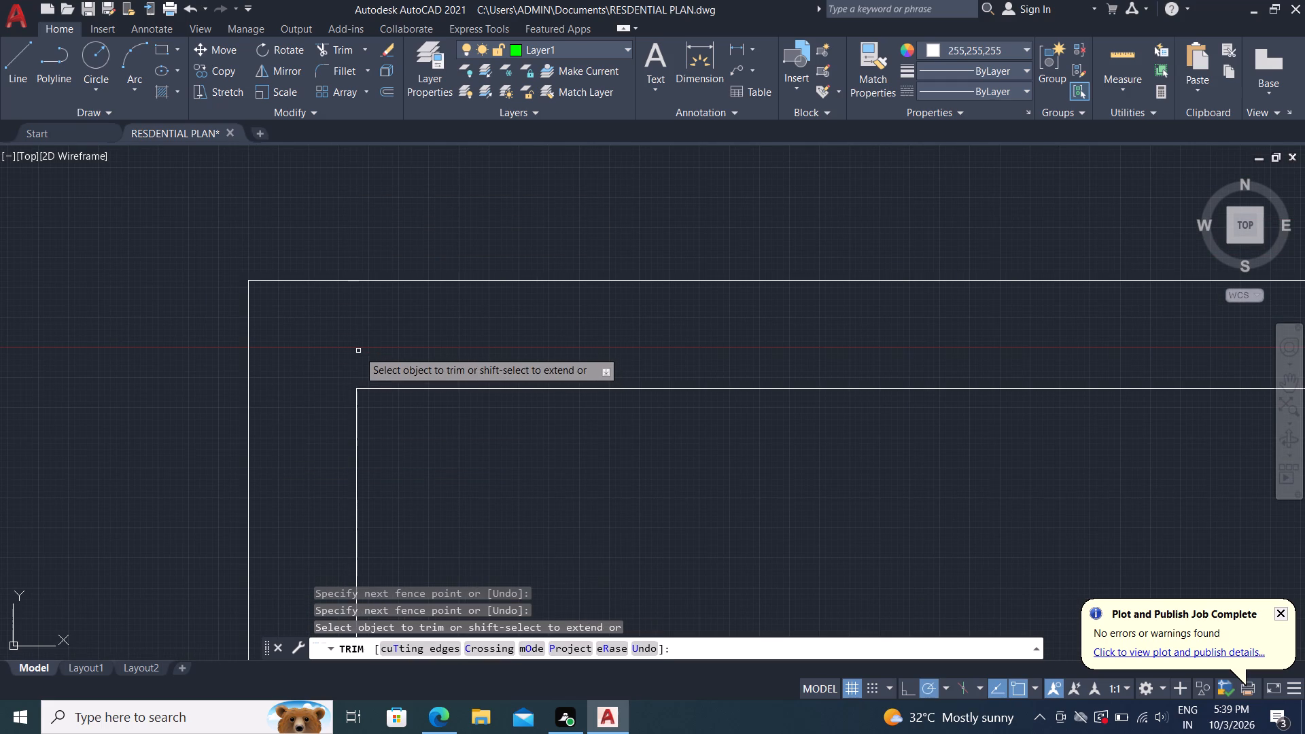
Trim the overlapping inner wall line ends at the new rectangle's northeast corner.
scroll(358, 351, down, 1)
scroll(179, 309, down, 3)
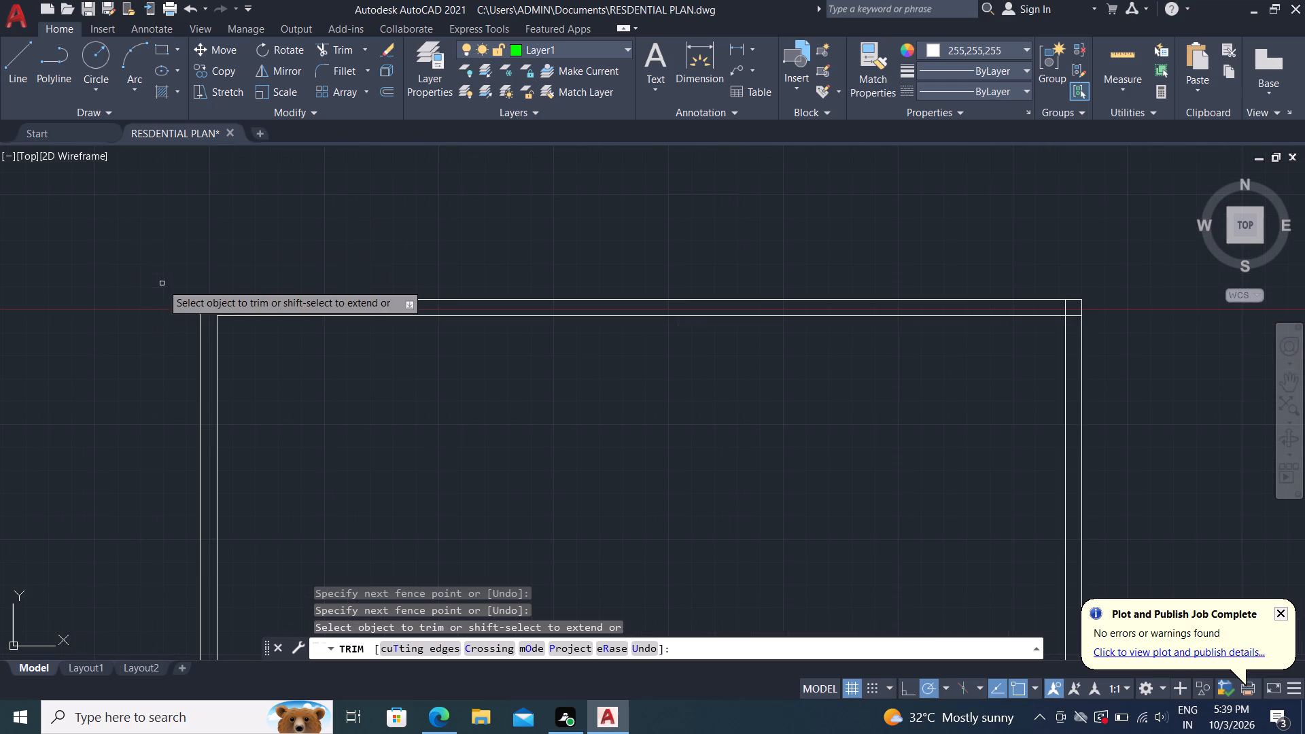
middle_drag(1035, 396, 807, 497)
scroll(744, 502, up, 2)
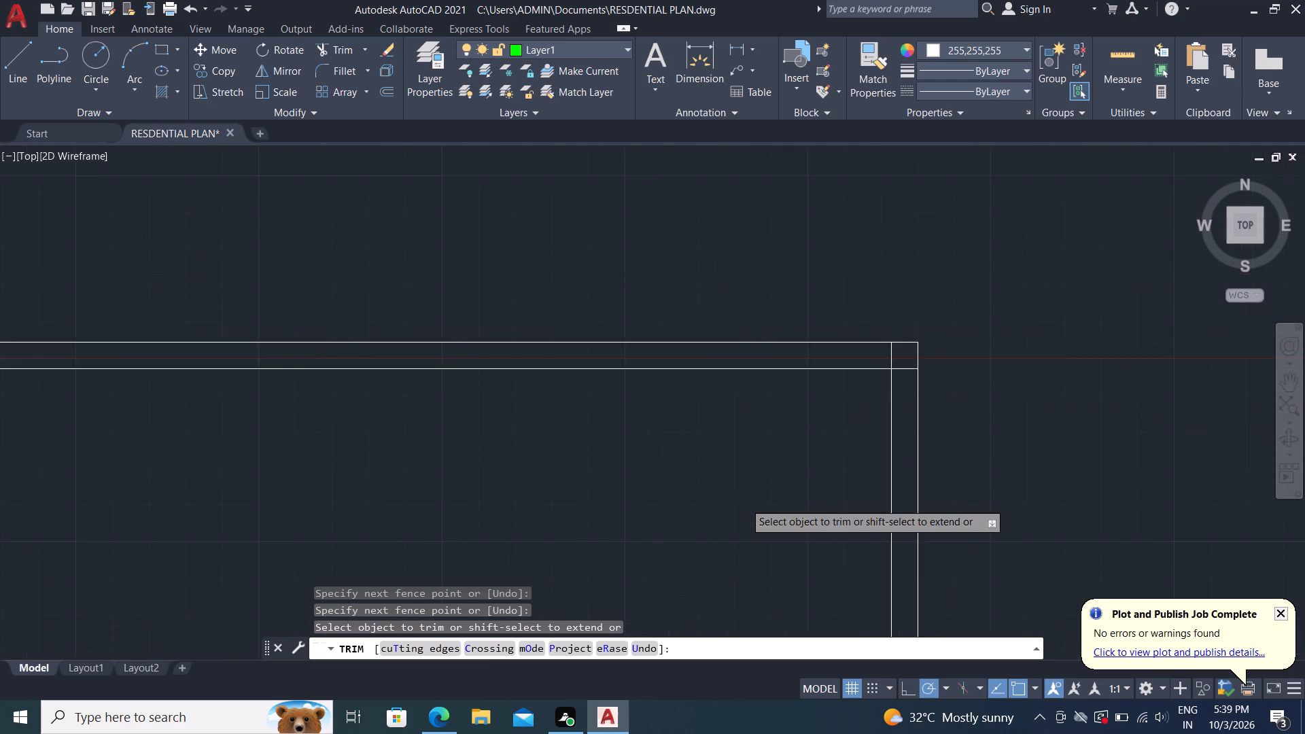
middle_drag(889, 357, 755, 382)
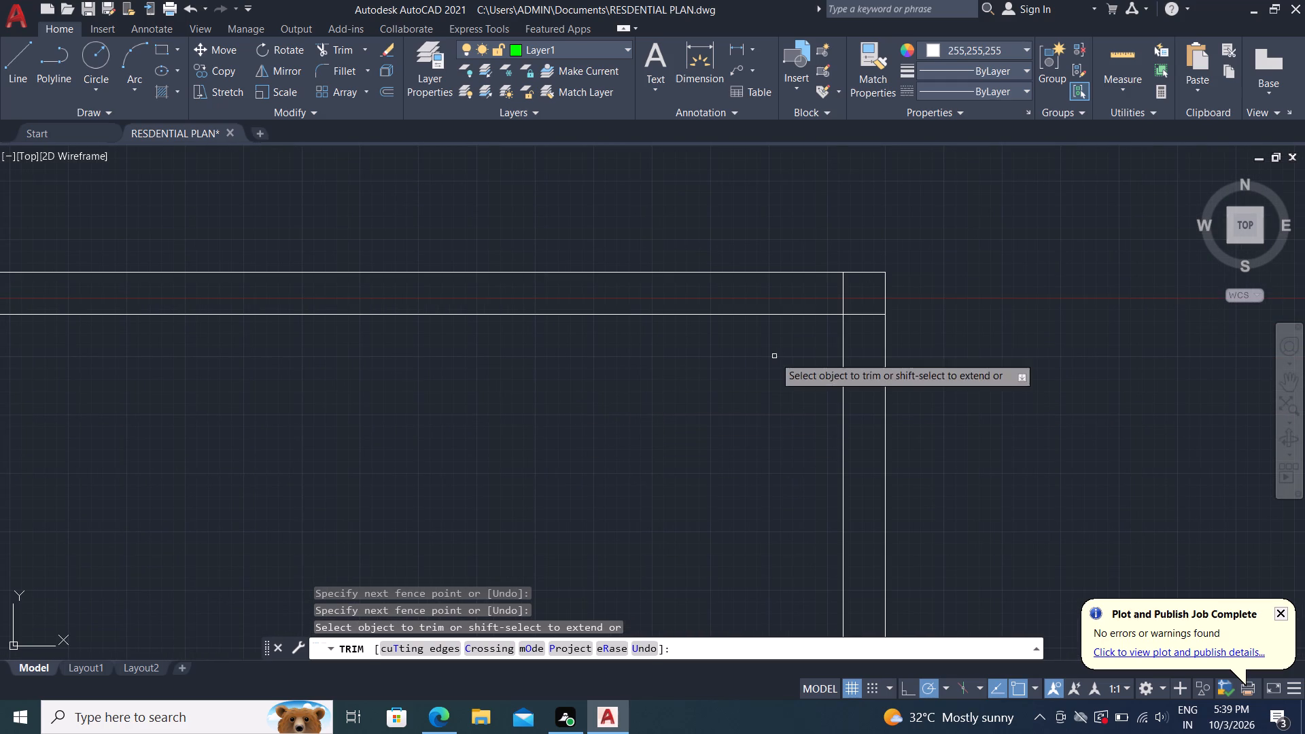
click(816, 297)
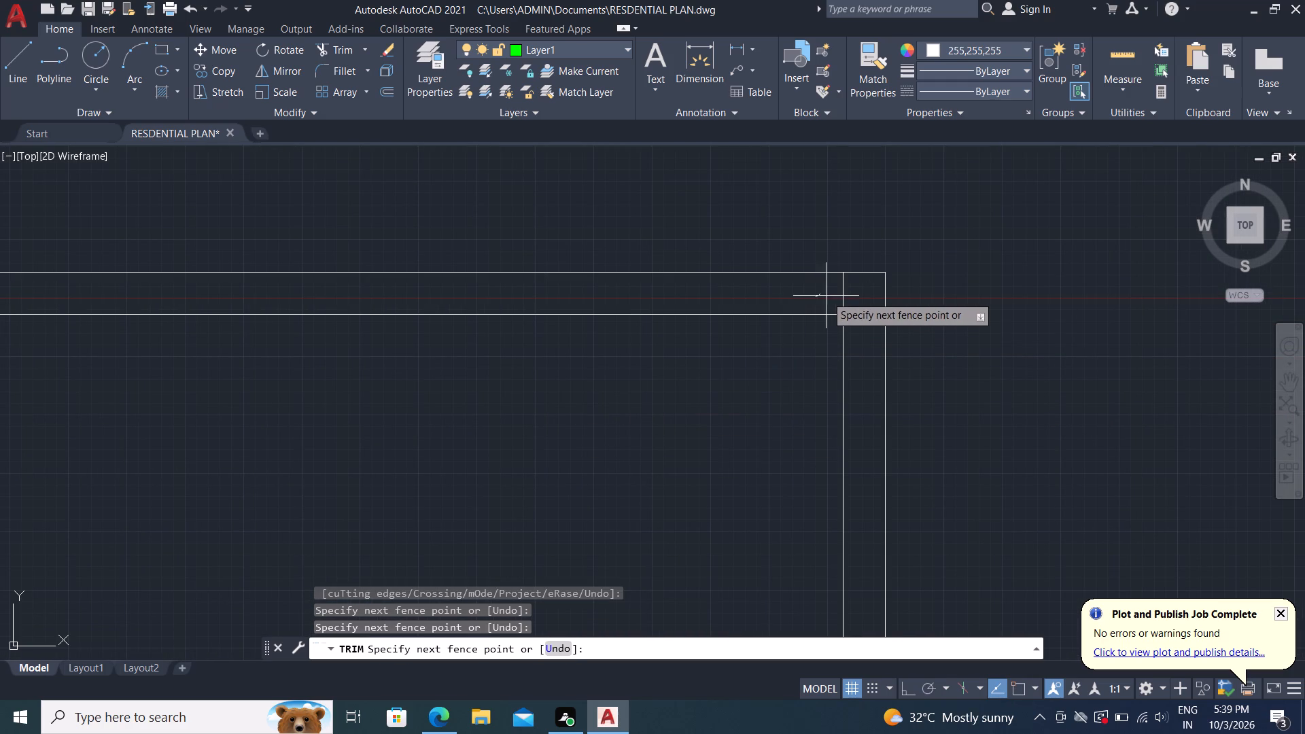
click(871, 321)
scroll(779, 371, down, 1)
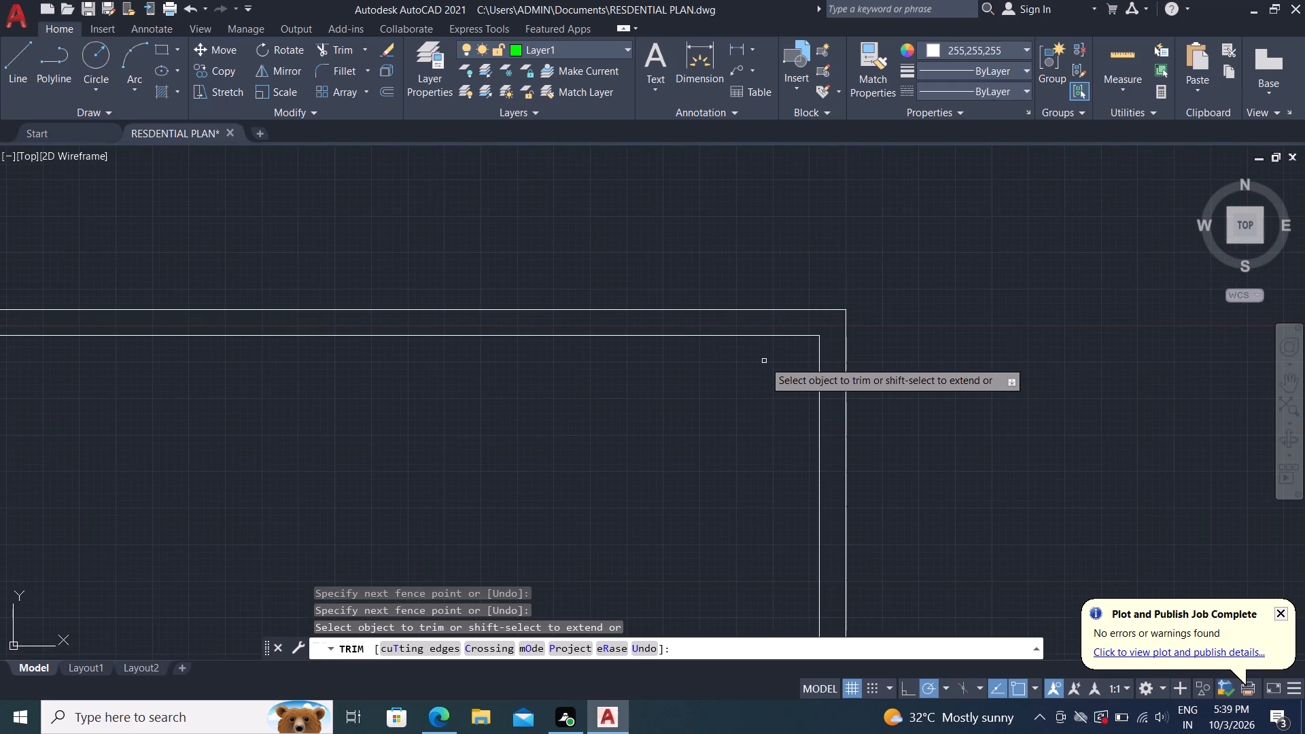
scroll(744, 364, down, 2)
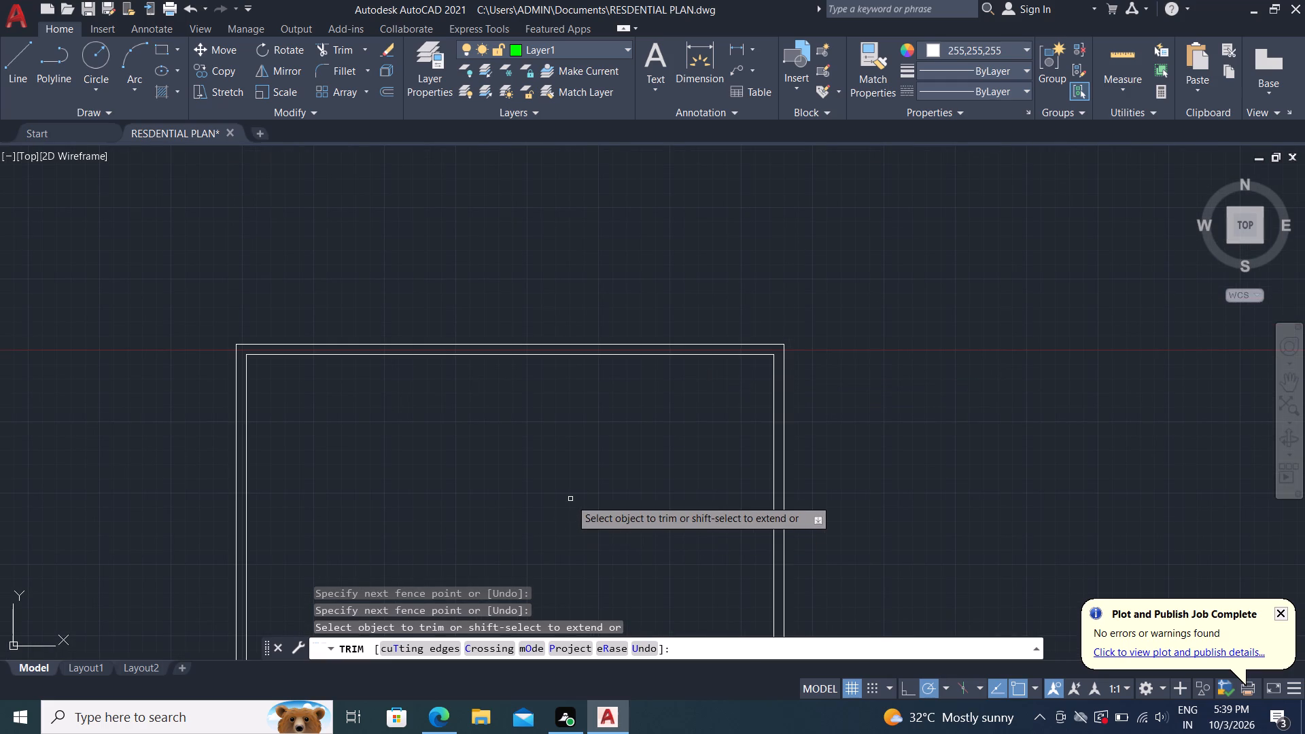
middle_drag(570, 498, 667, 298)
scroll(661, 300, down, 1)
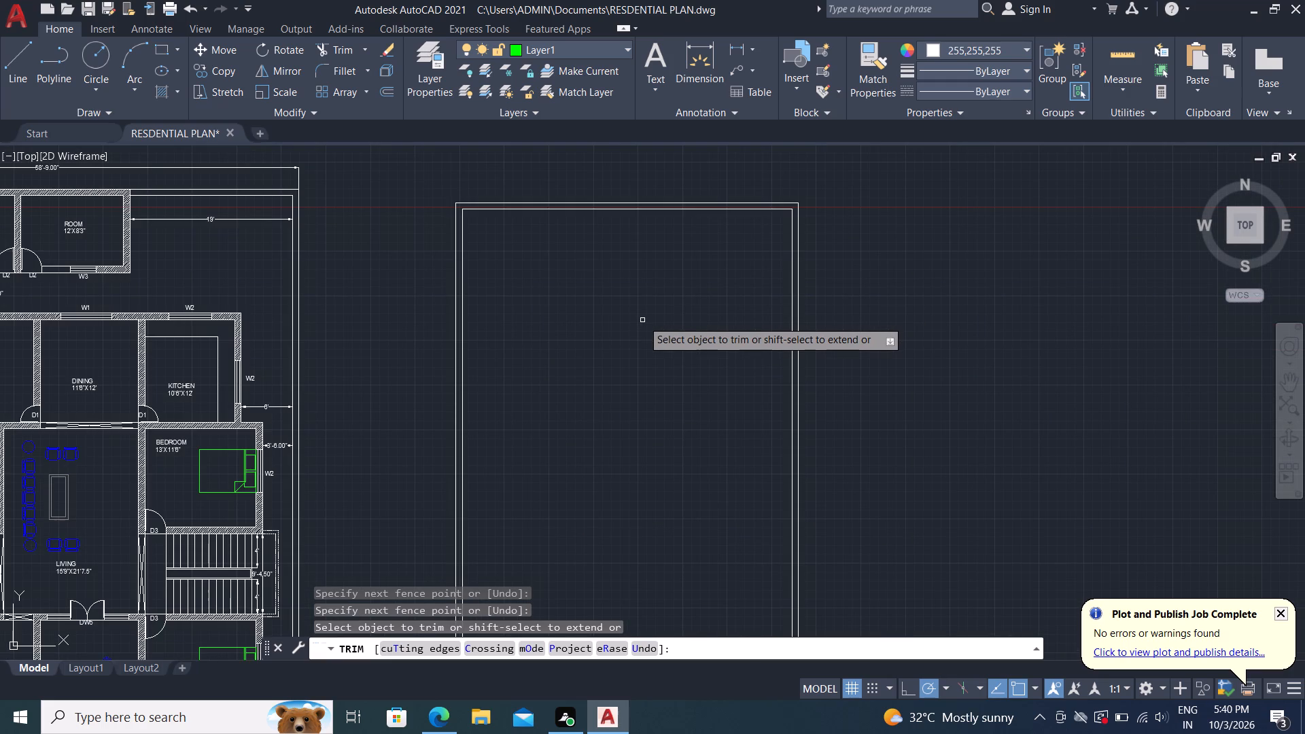
key(Escape)
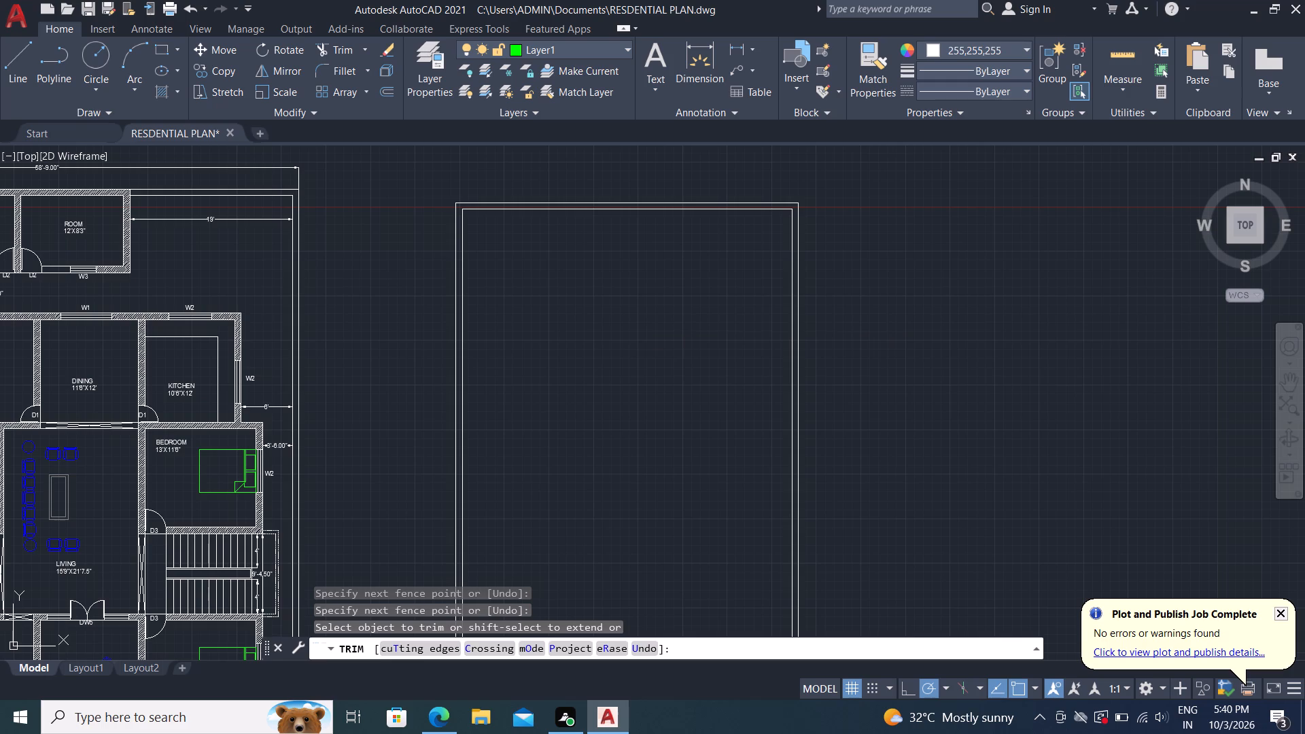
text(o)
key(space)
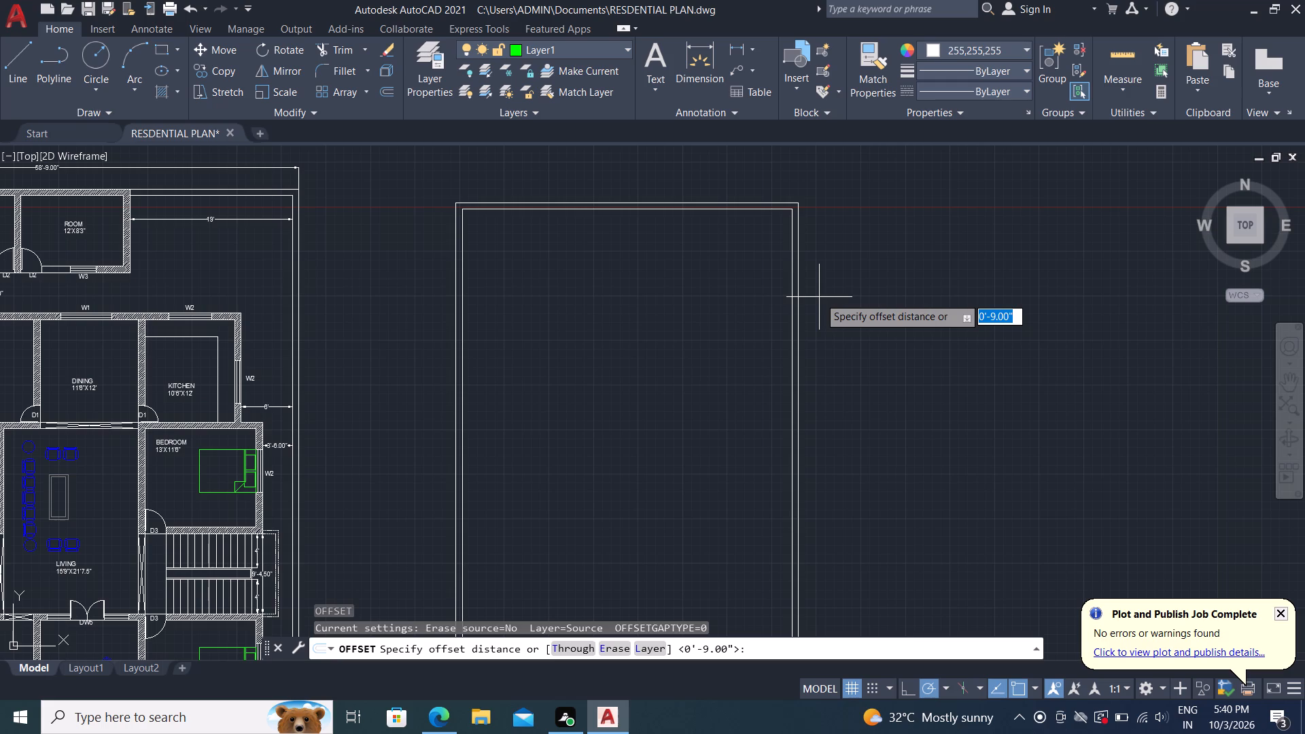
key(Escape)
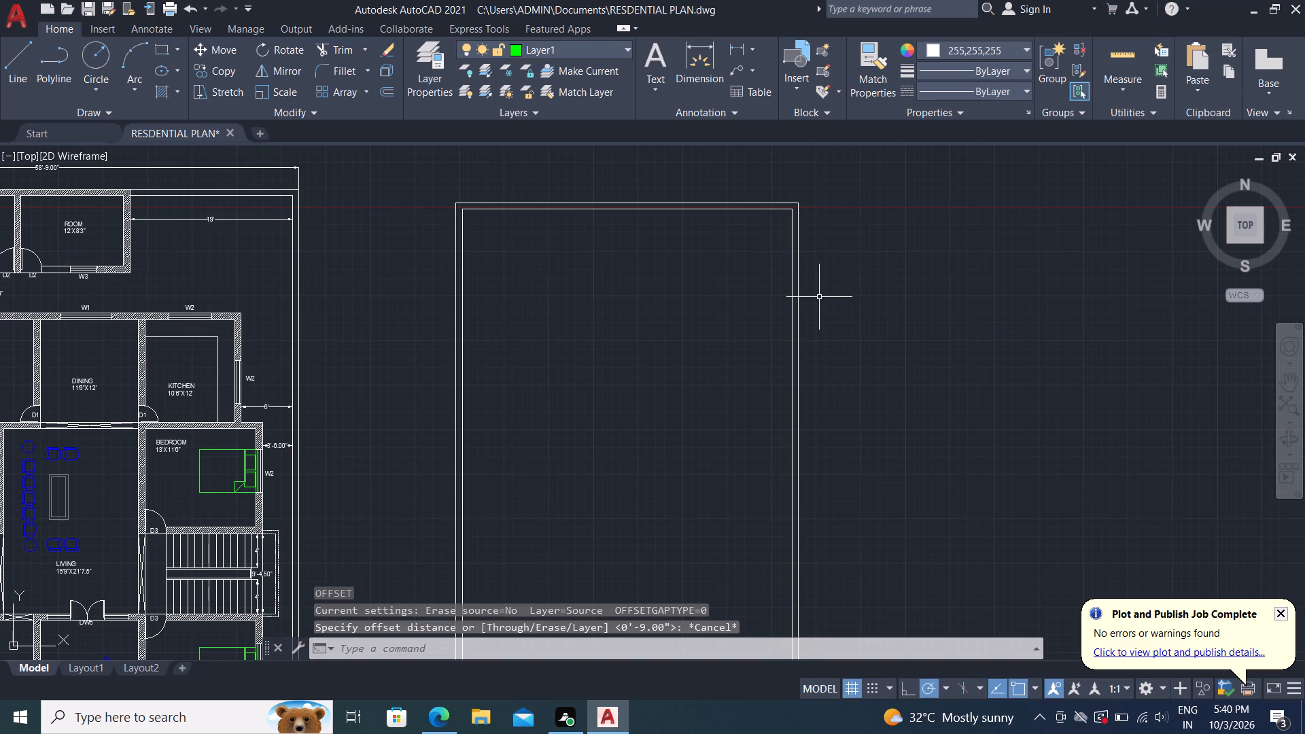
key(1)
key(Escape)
Offset the inner north wall line 10' south and the inner east wall line 10' west, into the rectangle.
text(o)
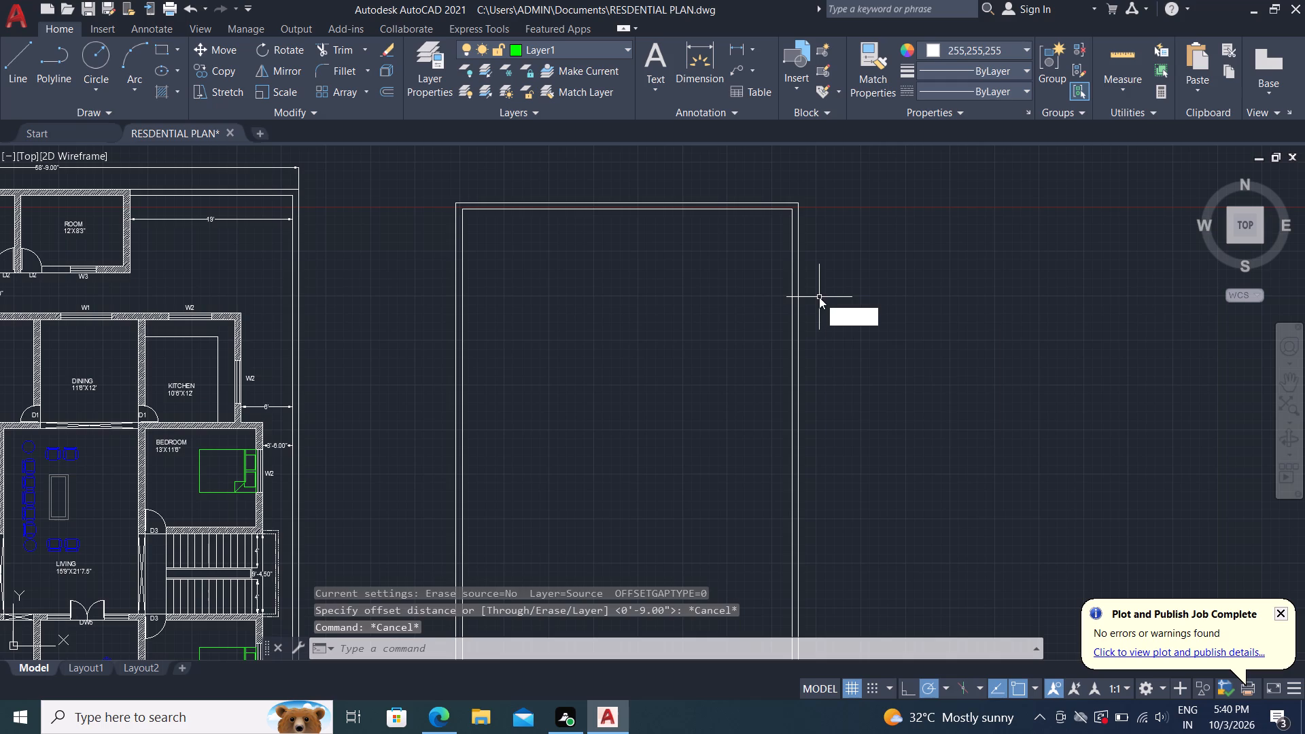
key(space)
key(1)
text(o')
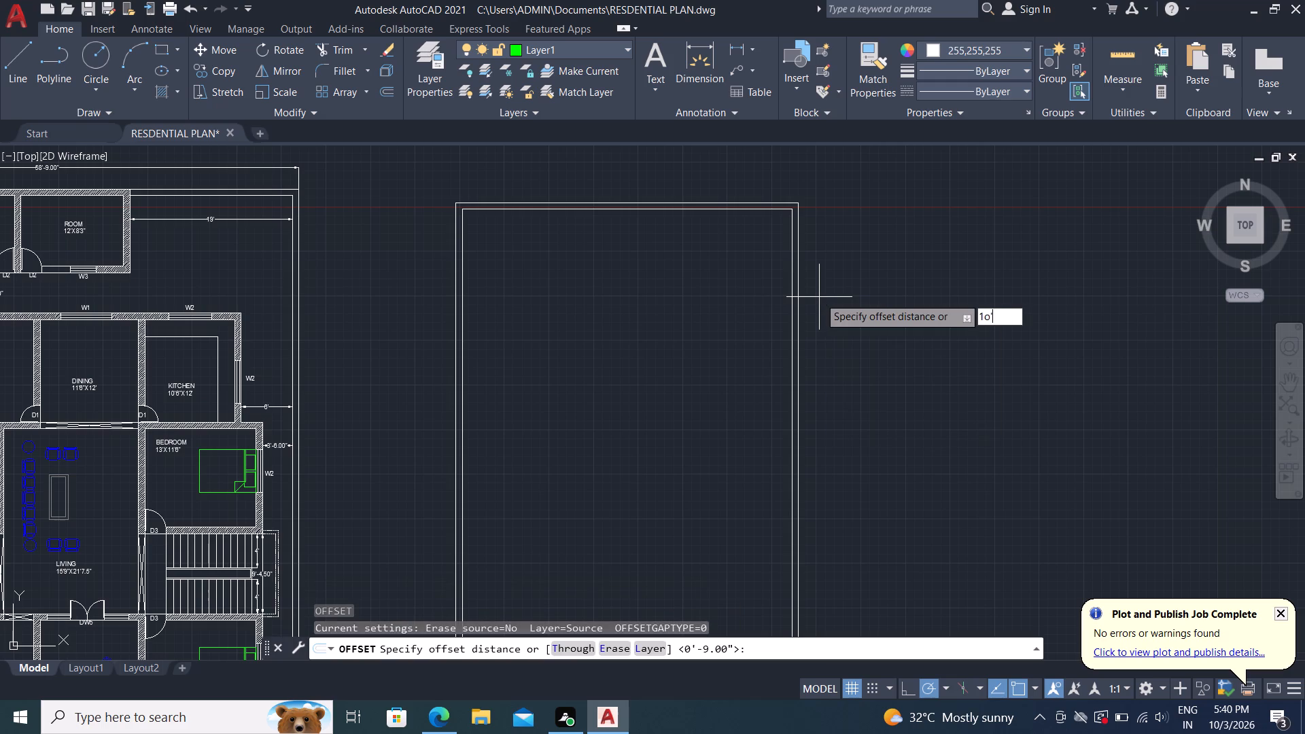
key(BackSpace)
key(BackSpace)
text(0')
key(space)
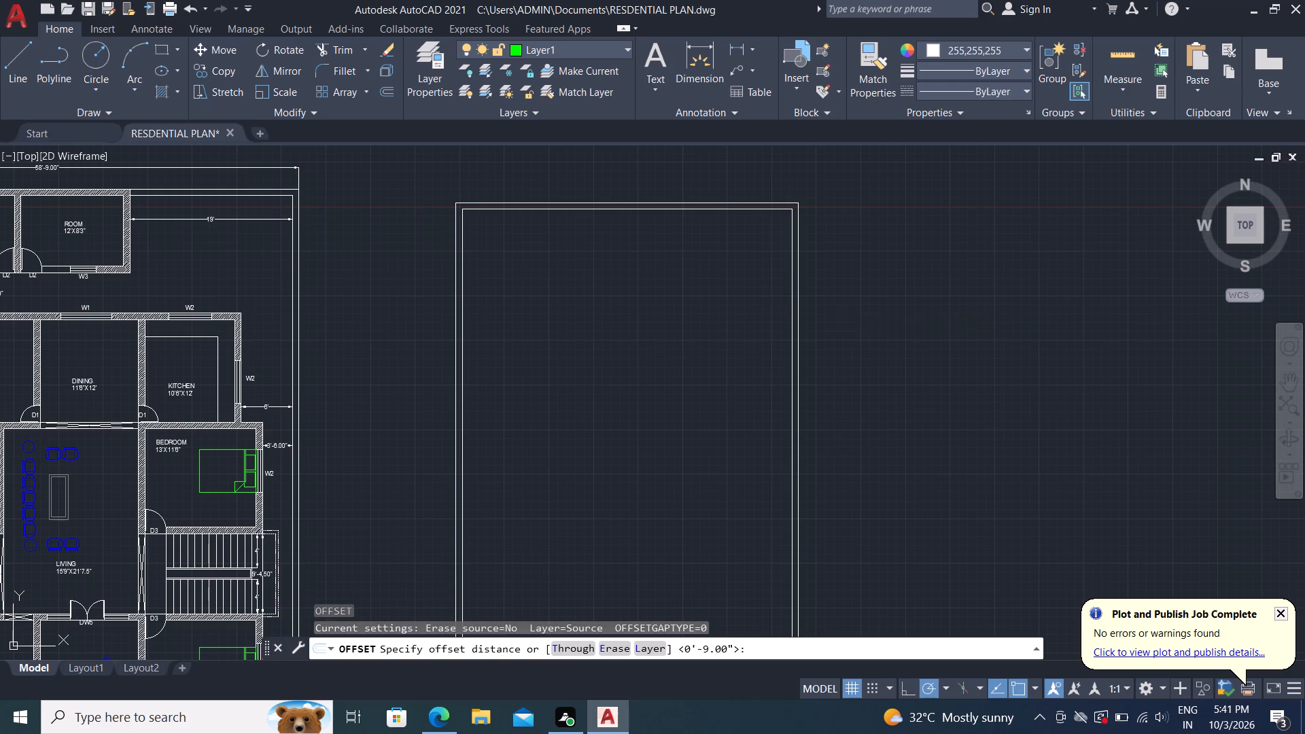
click(750, 209)
click(729, 364)
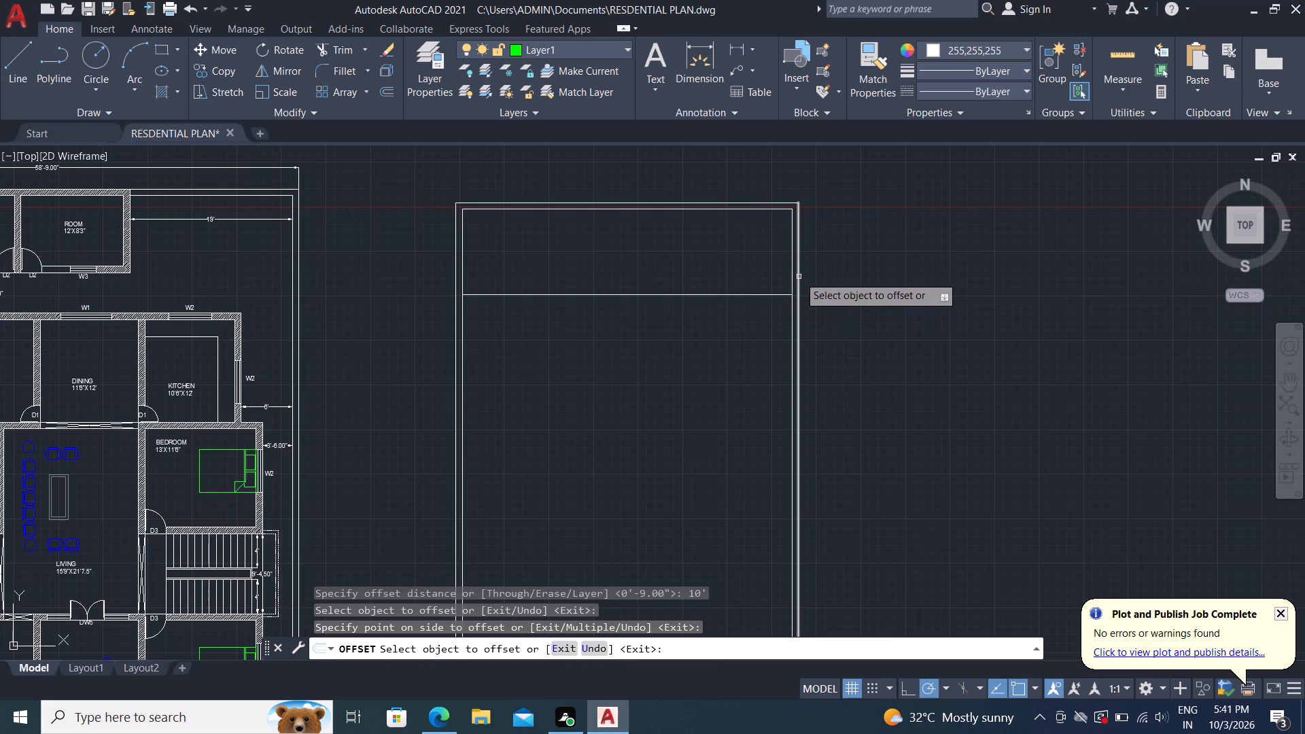
click(790, 270)
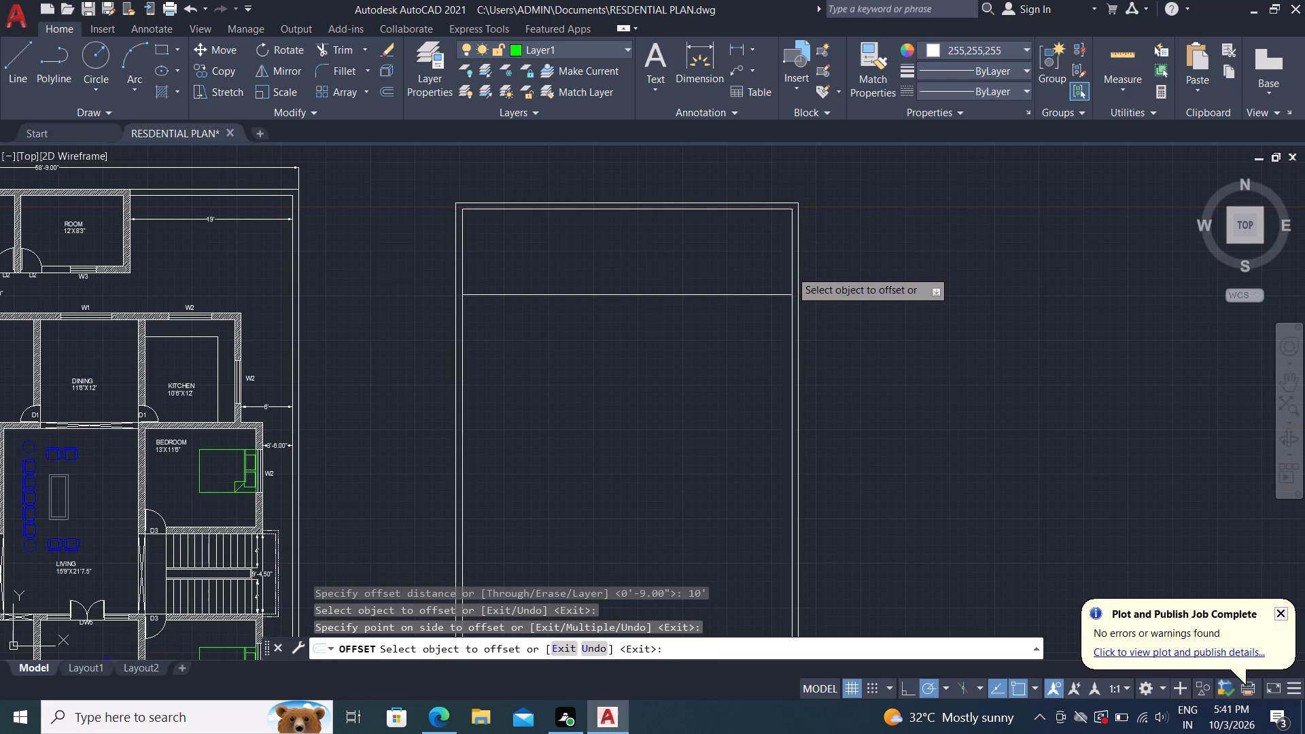
click(726, 258)
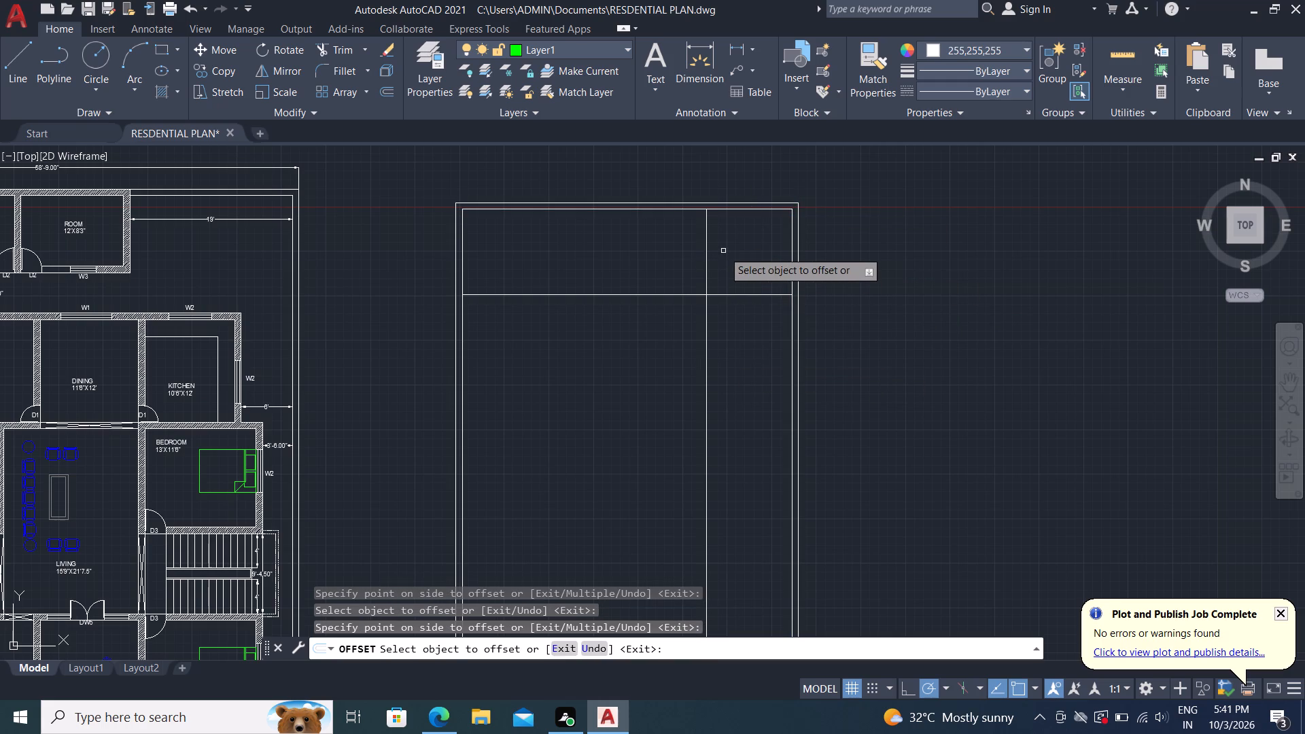
key(Escape)
Trim the two offset lines beyond their crossing, leaving a 10' square room in the northeast corner.
text(tr)
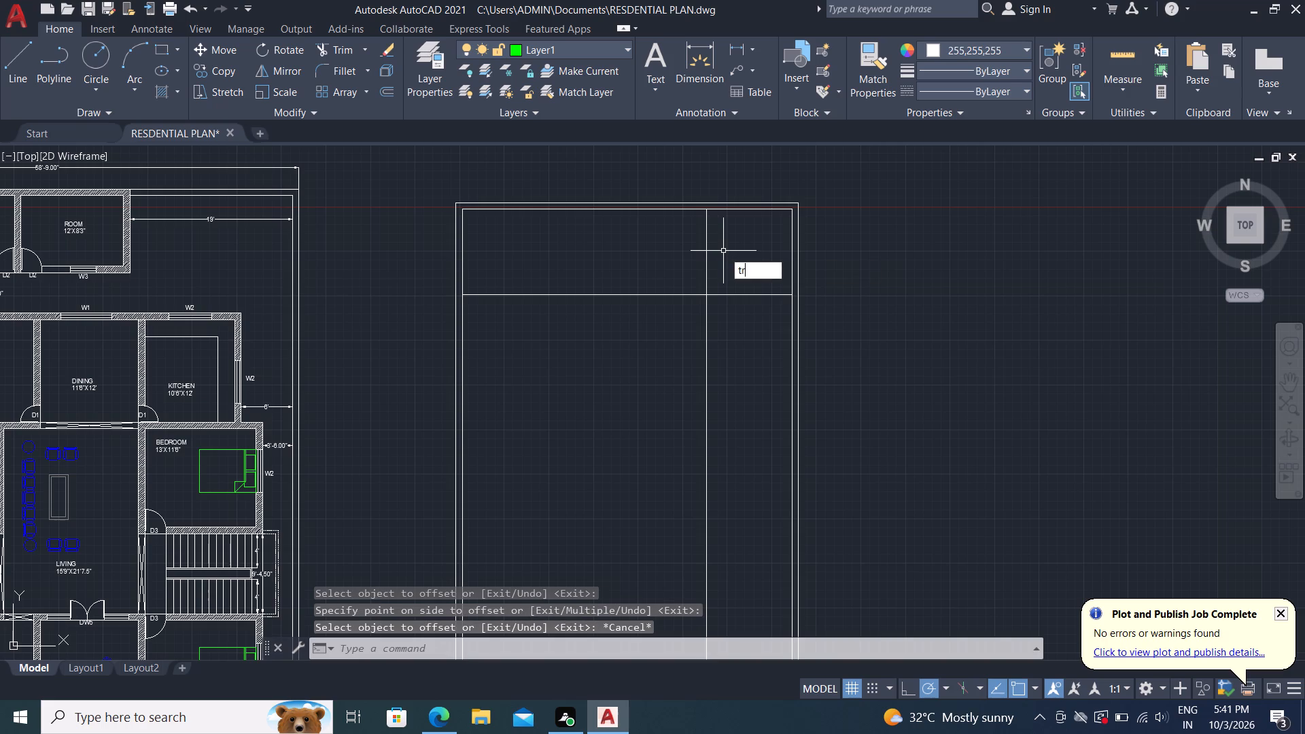
key(space)
drag(642, 266, 716, 355)
key(Escape)
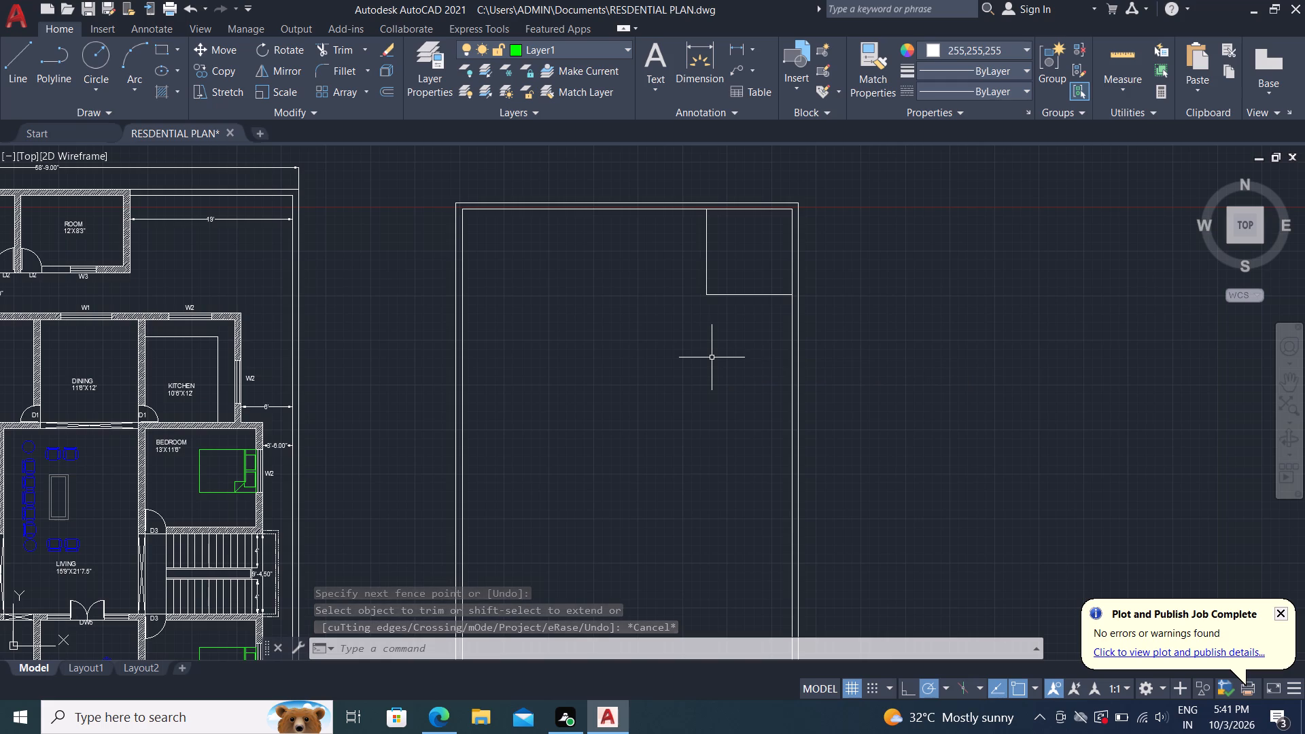
Offset the corner room's west and south lines 5" outward to form its partition walls.
key(o)
key(space)
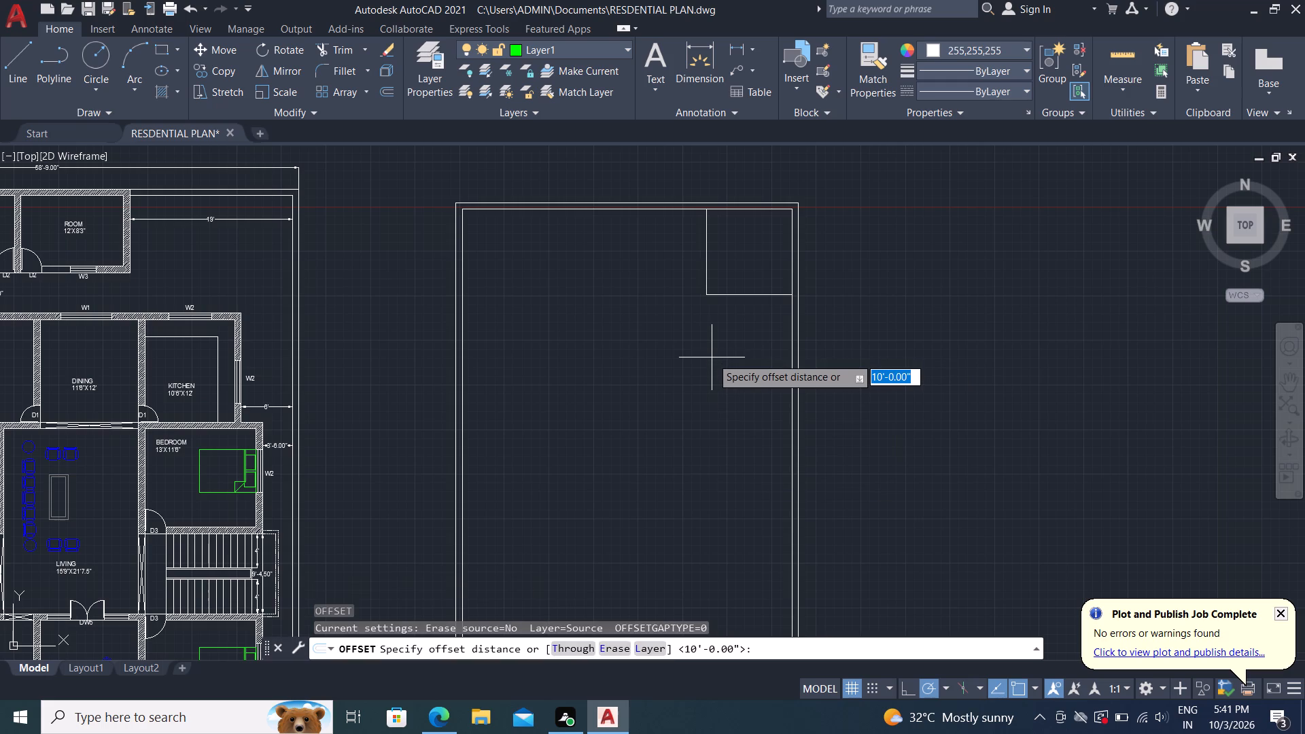
key(5)
key(shift+quotedbl)
key(Return)
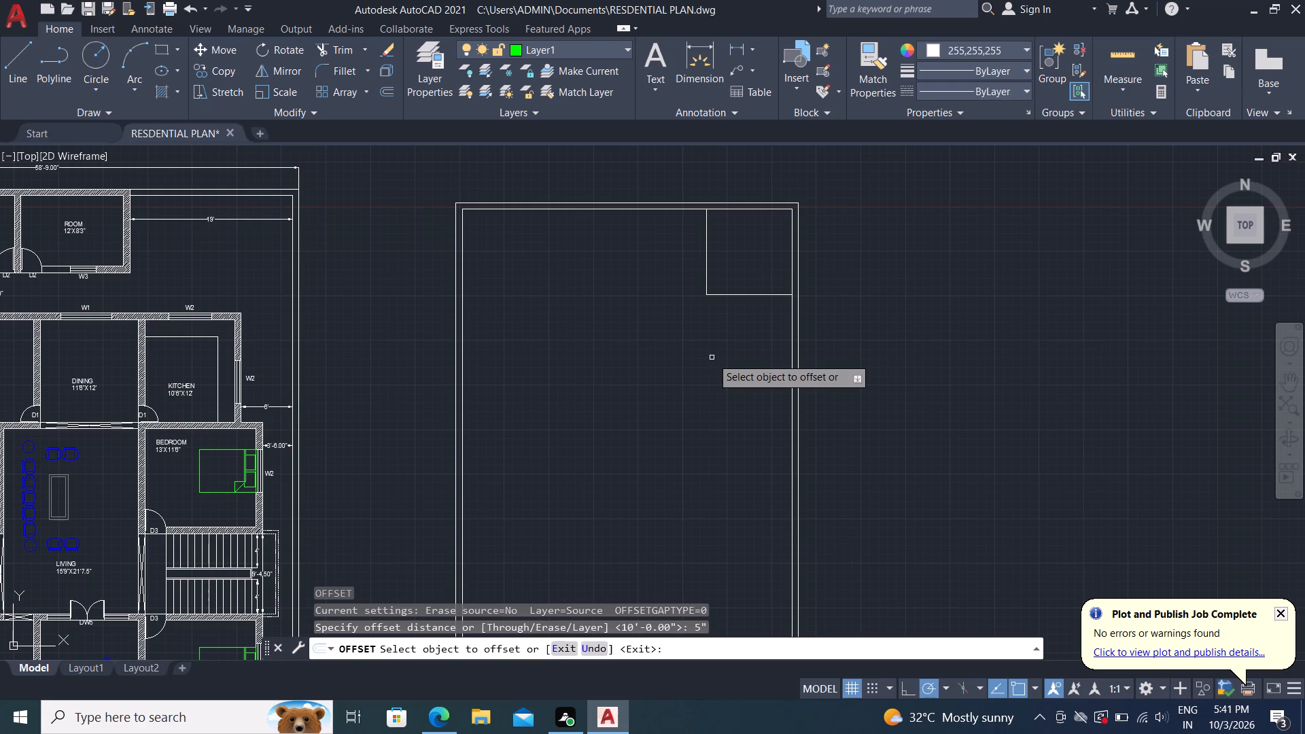
scroll(740, 281, up, 1)
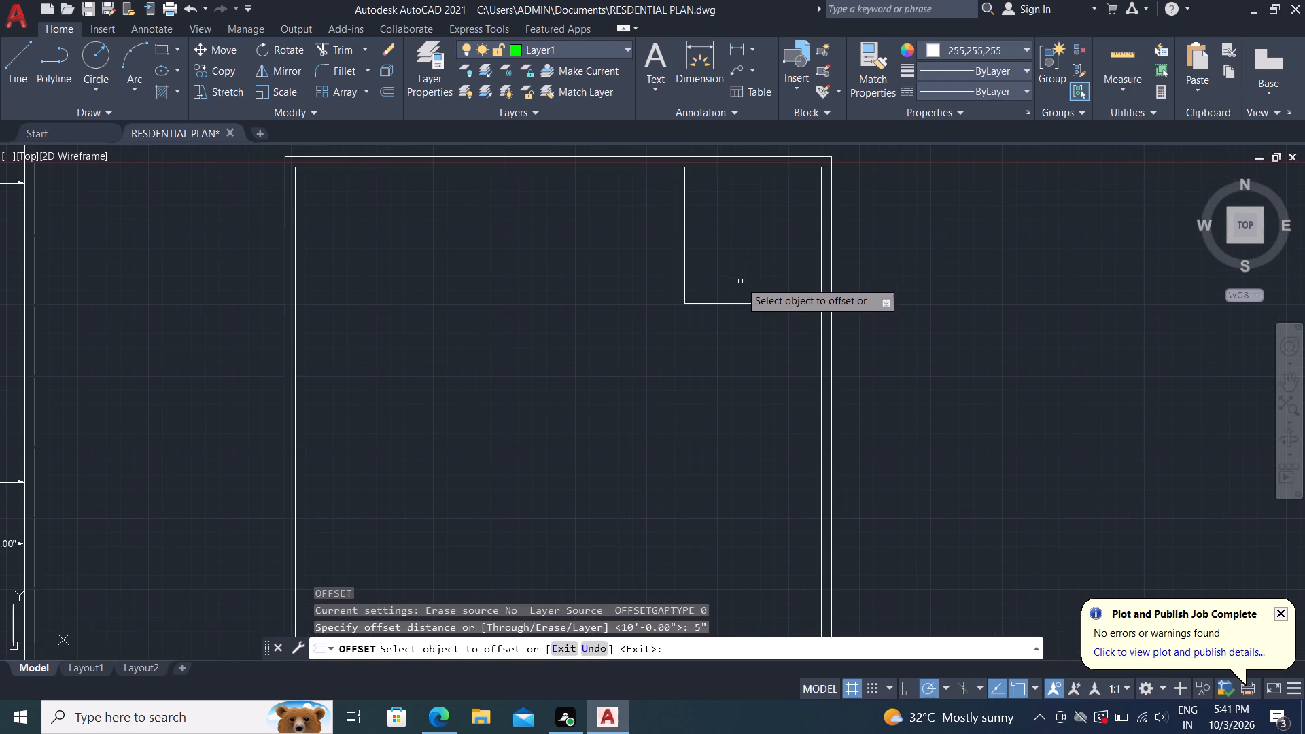
click(685, 247)
click(632, 274)
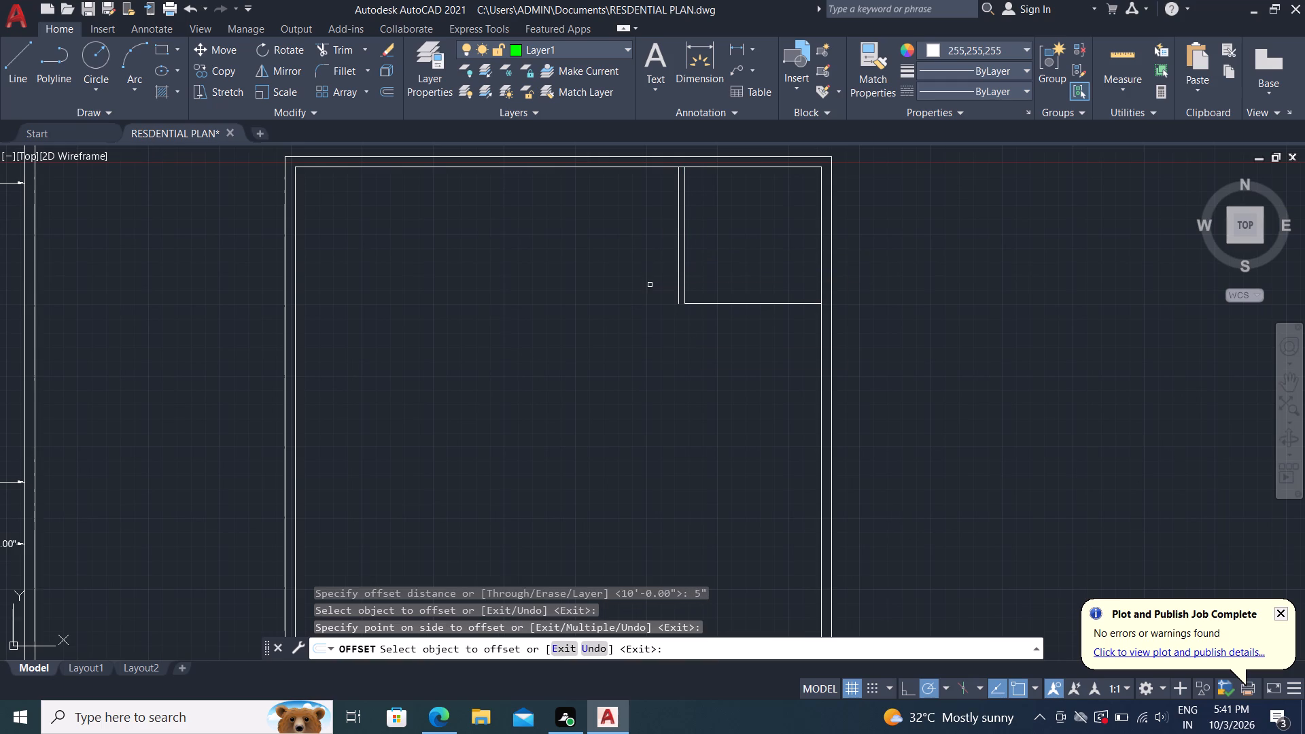
click(707, 304)
click(697, 371)
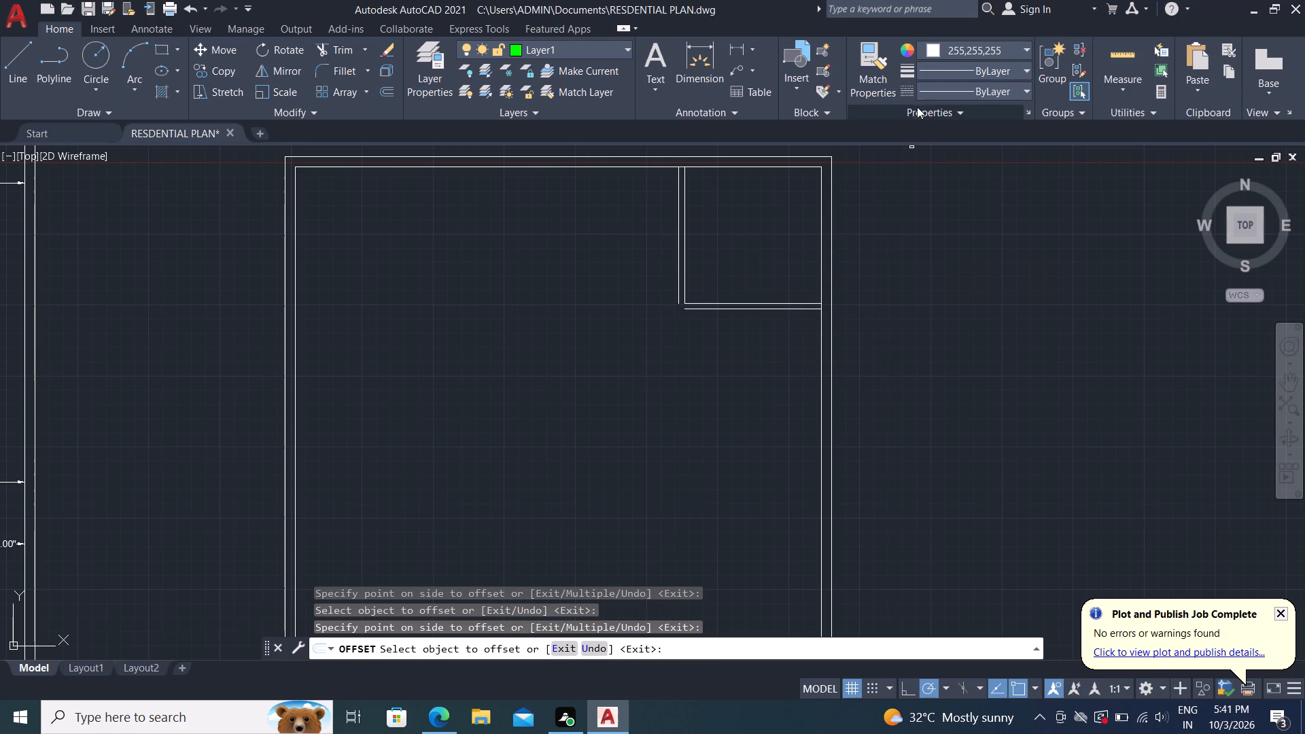
Quick-measure the northeast corner room's size and its partition wall thickness.
click(1117, 60)
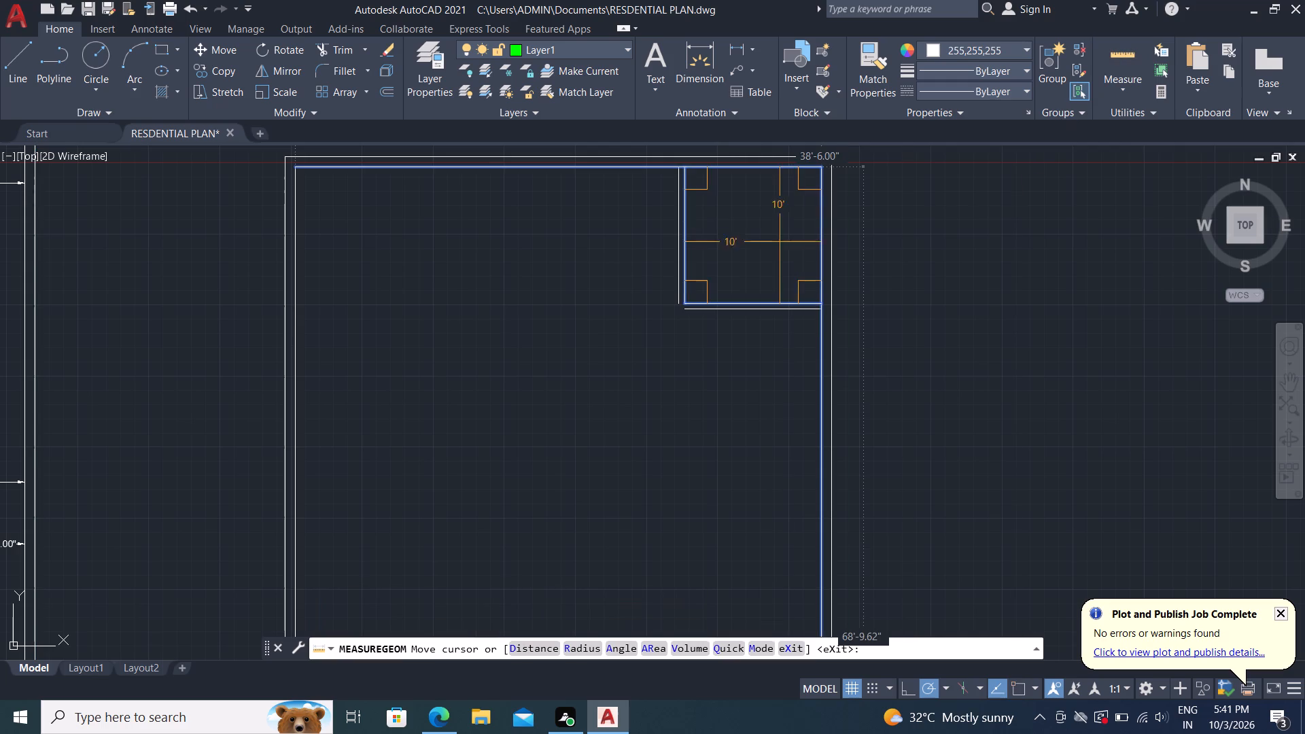
scroll(787, 311, up, 3)
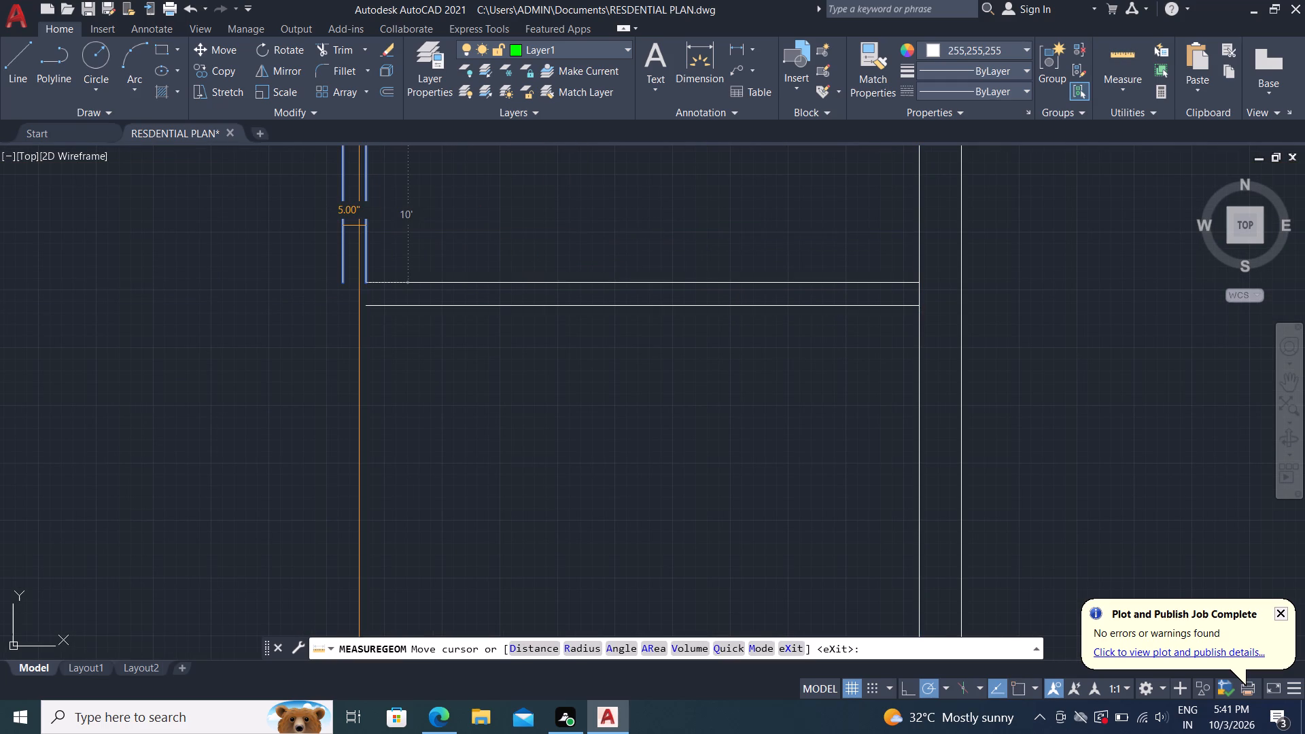
key(Escape)
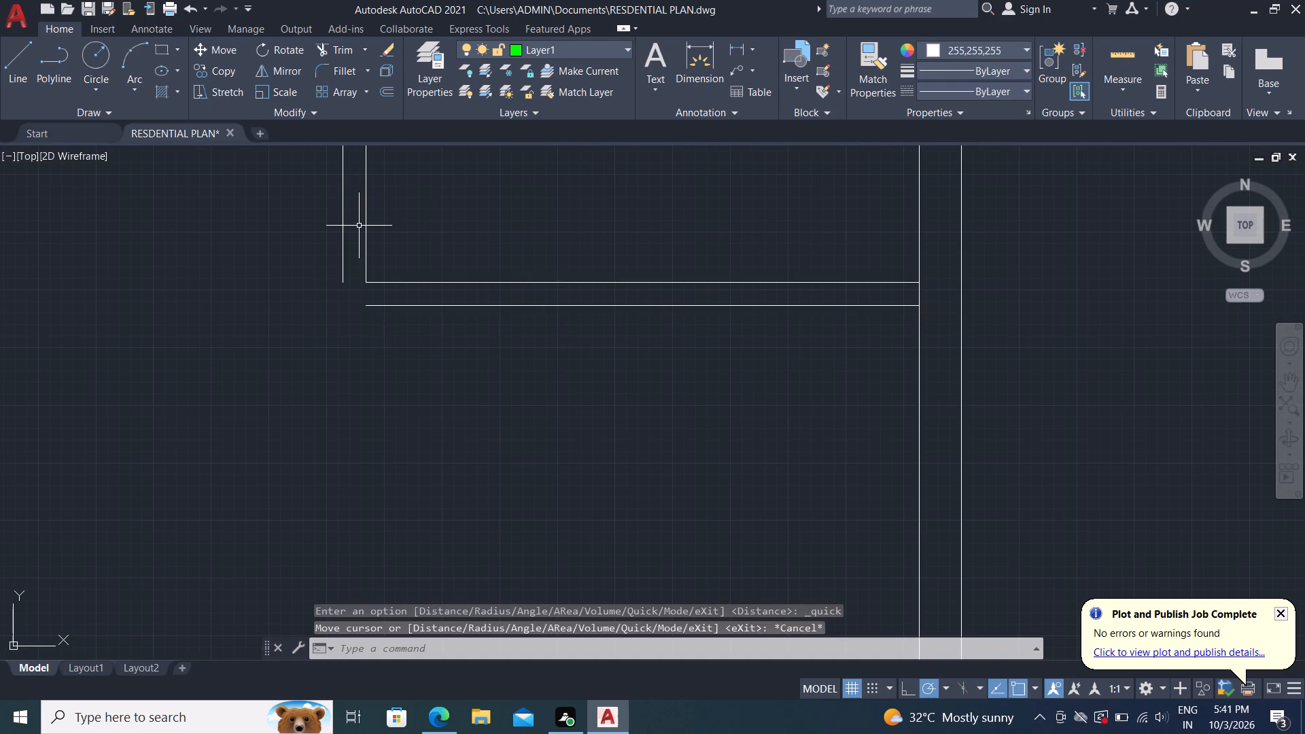
Extend the northeast room's outer south and west partition lines so that they meet at the room's southwest corner.
text(ex)
key(space)
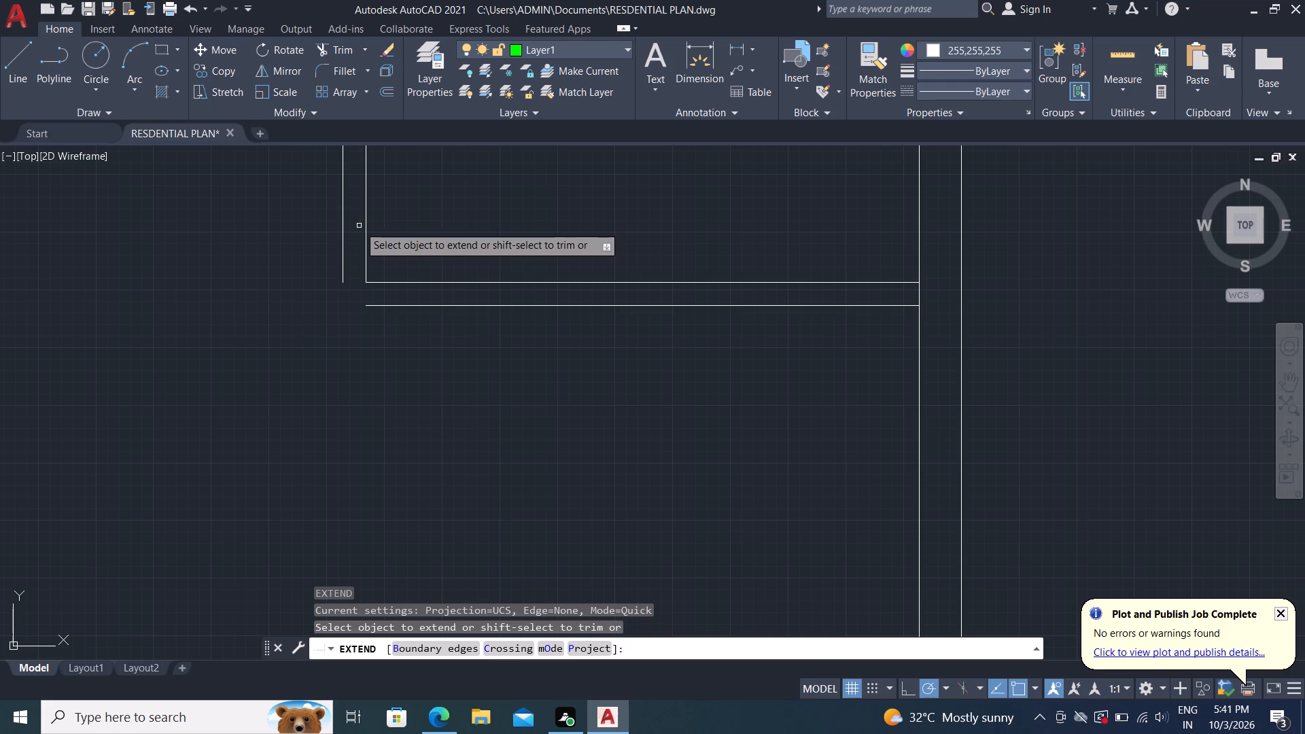
scroll(418, 301, down, 2)
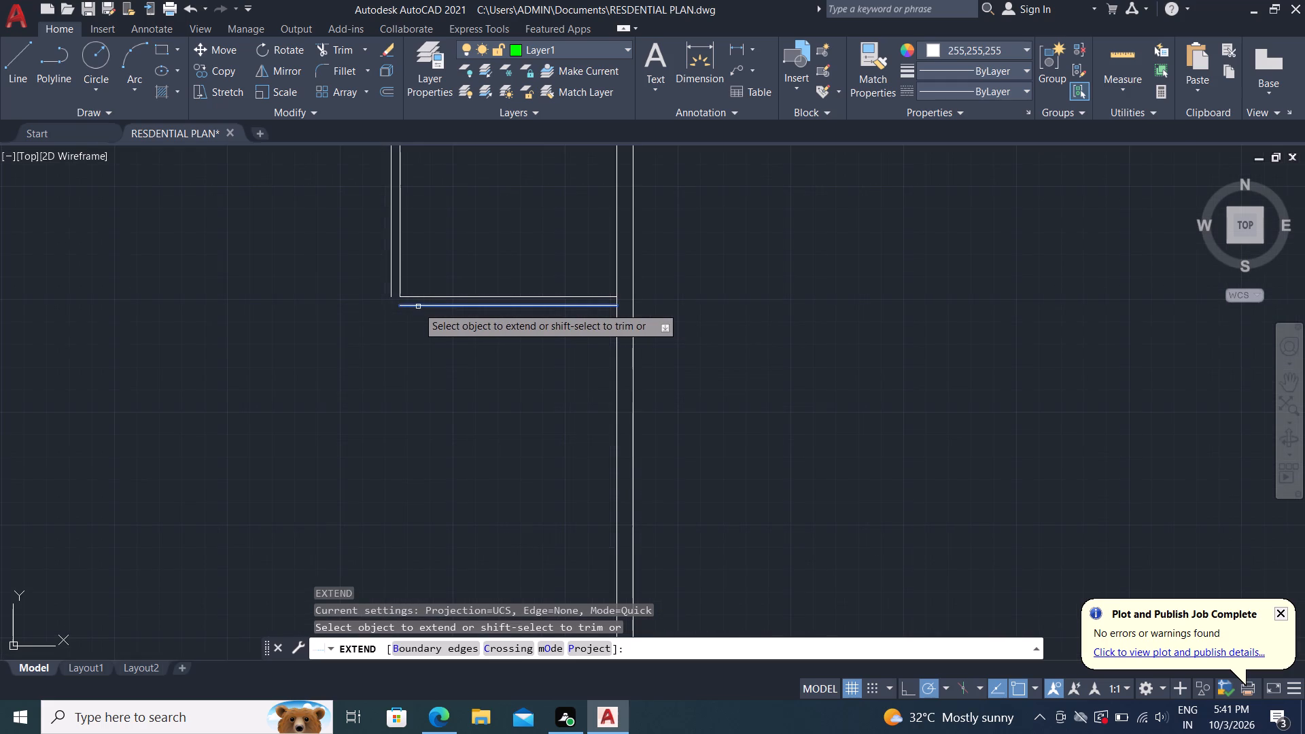
scroll(419, 306, down, 1)
click(419, 306)
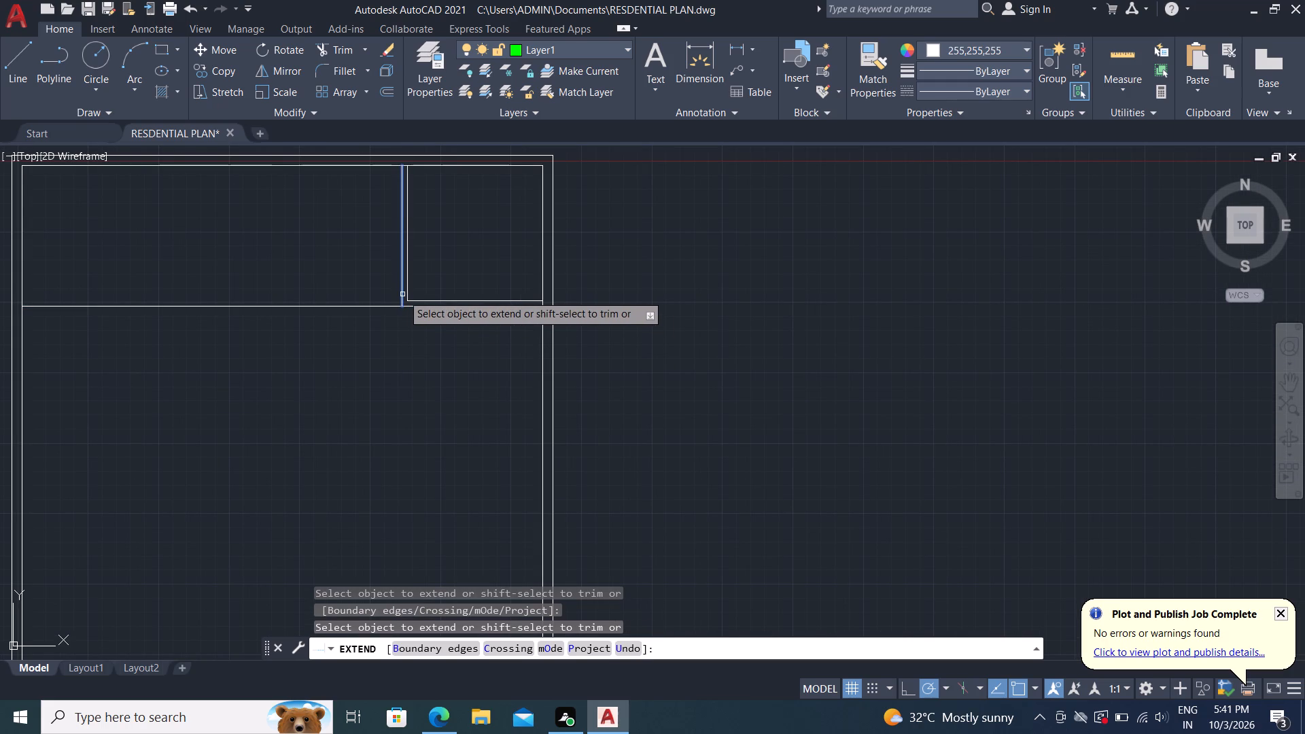
click(403, 294)
key(Escape)
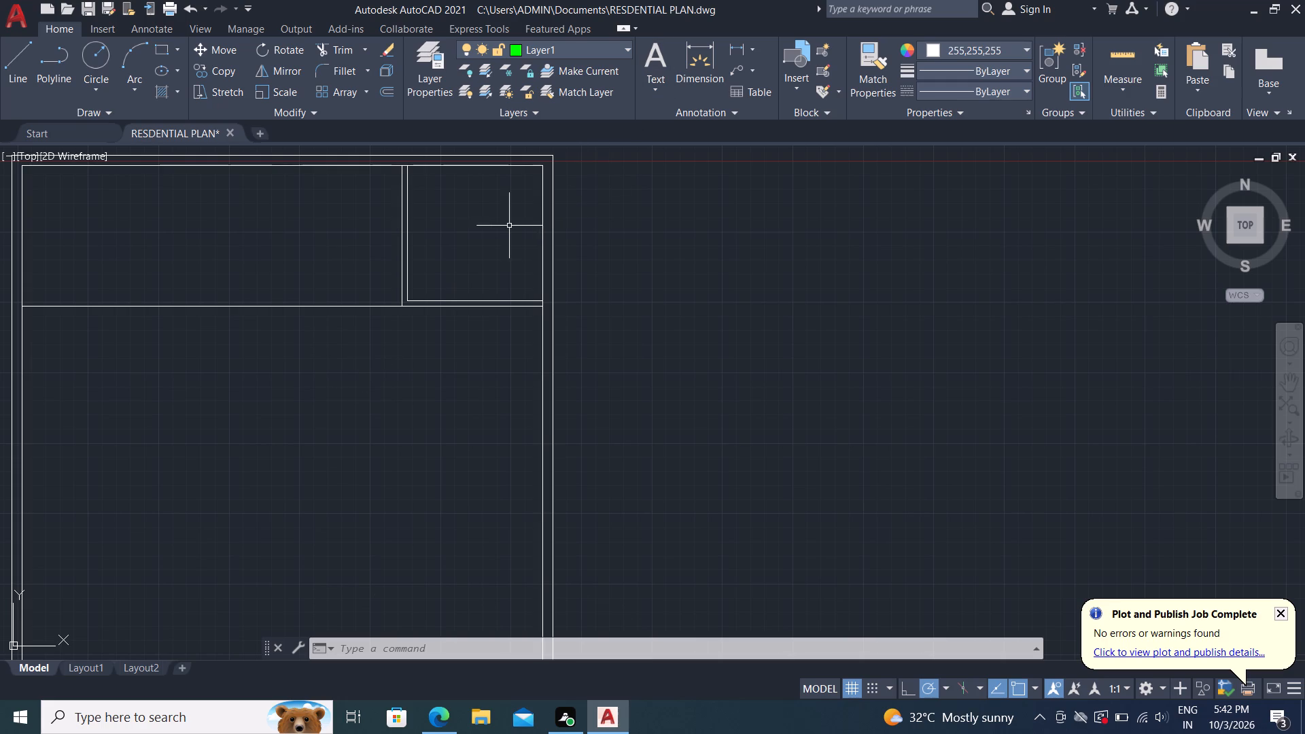
Trim the outer south partition line's excess between the northeast room's corner and the west wall.
click(319, 48)
drag(173, 245, 211, 358)
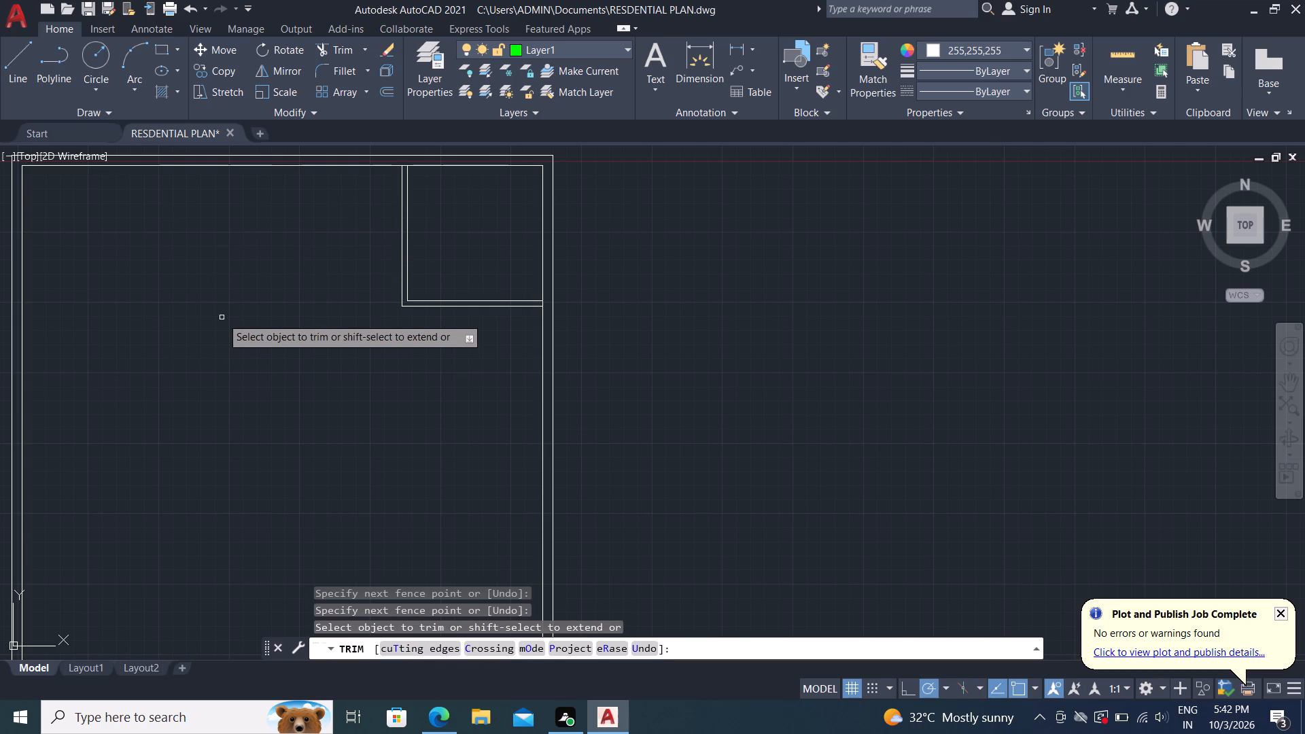
text(tr)
key(space)
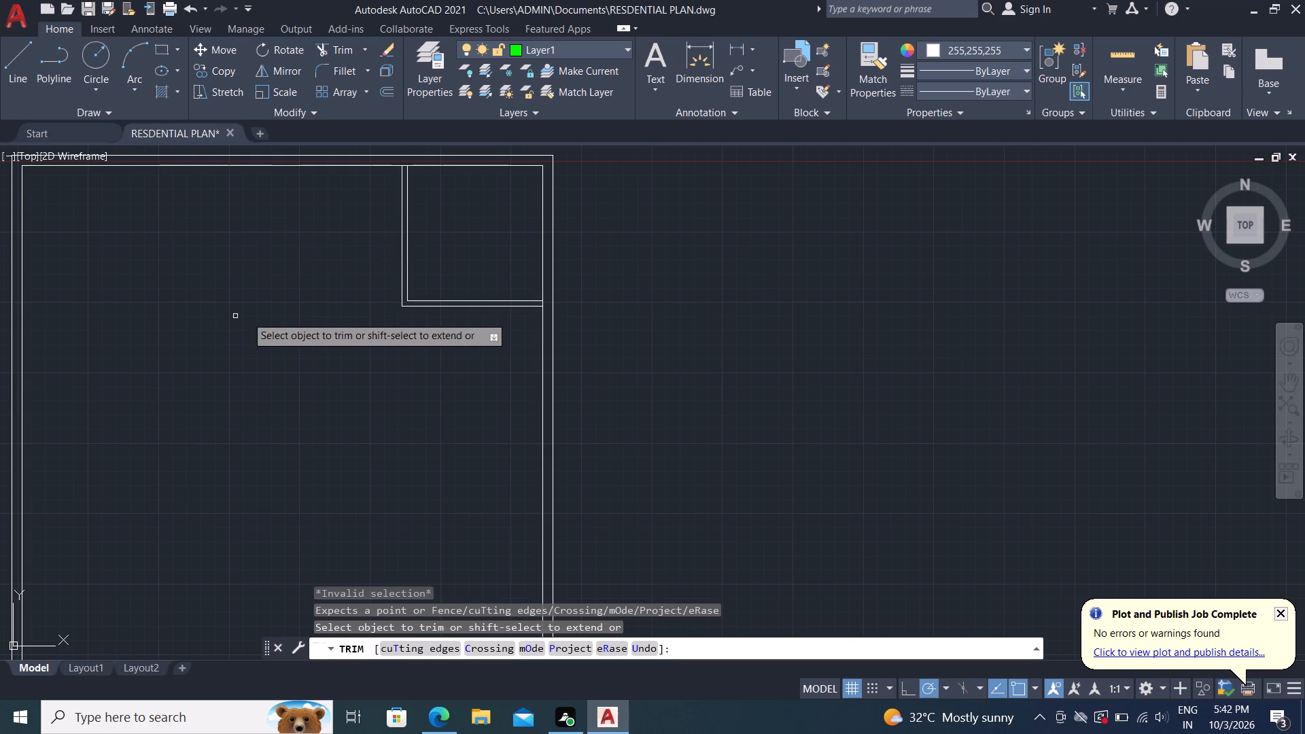
key(Escape)
Trim the inner east wall line between the two faces of the northeast room's south partition.
key(t)
text(r)
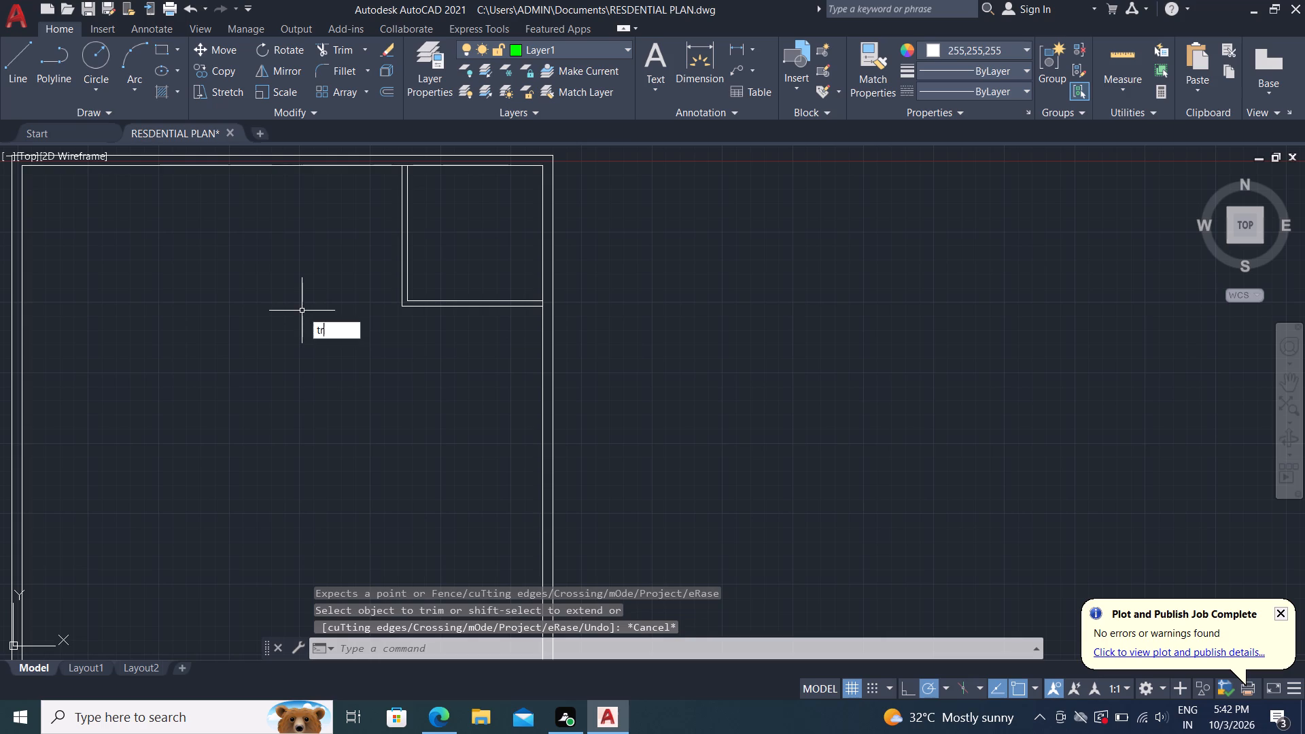
key(space)
scroll(537, 309, up, 2)
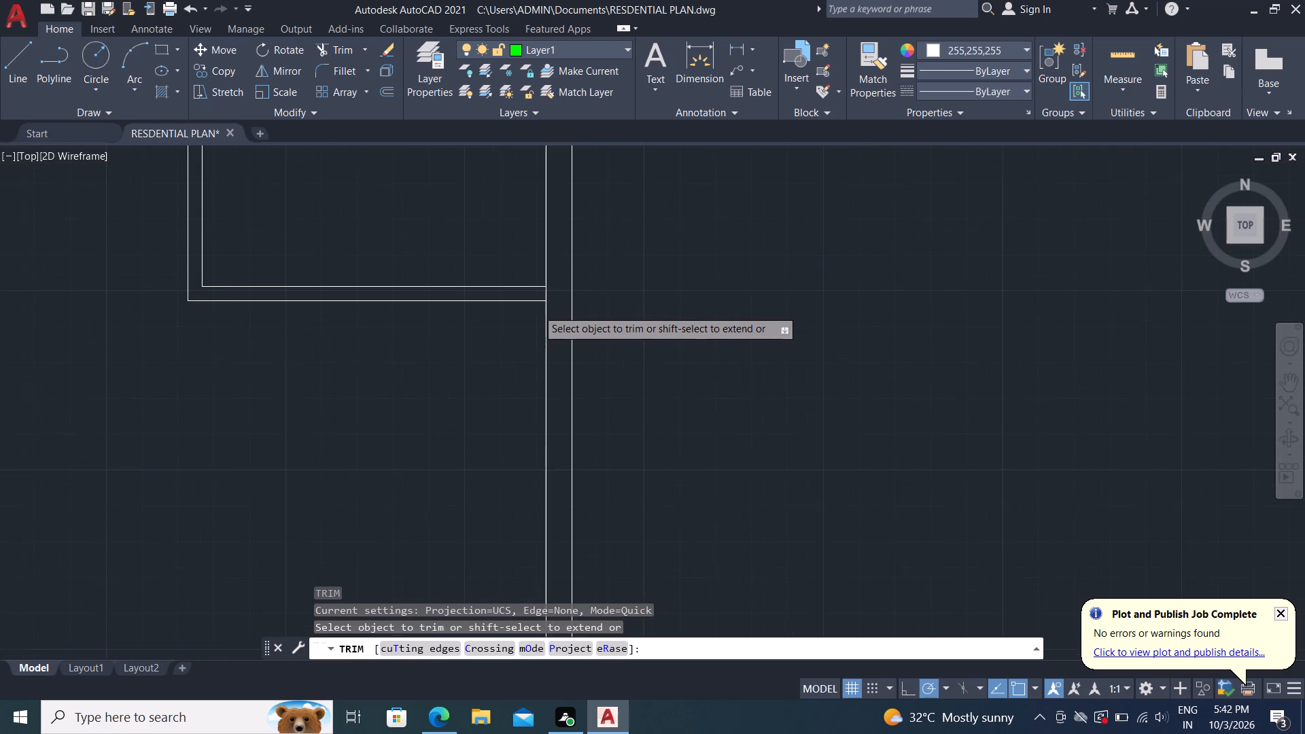
click(545, 291)
scroll(459, 332, down, 1)
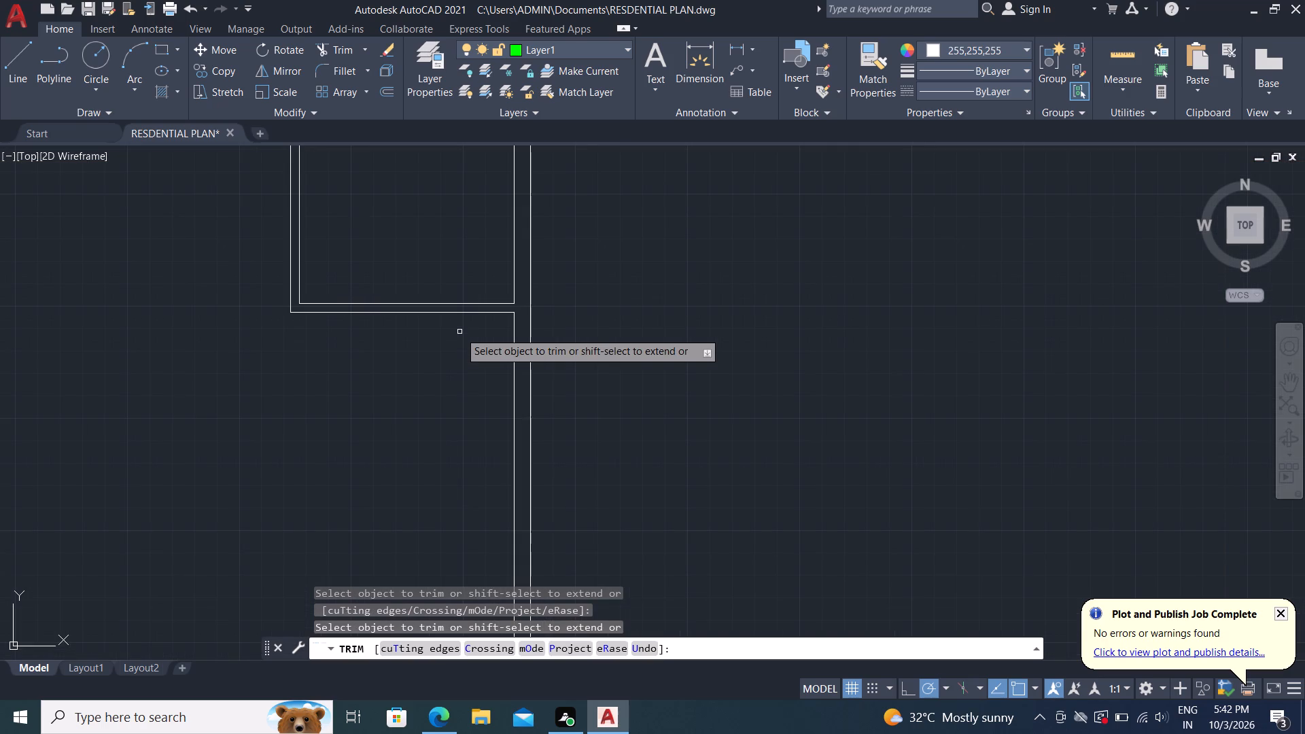
key(Escape)
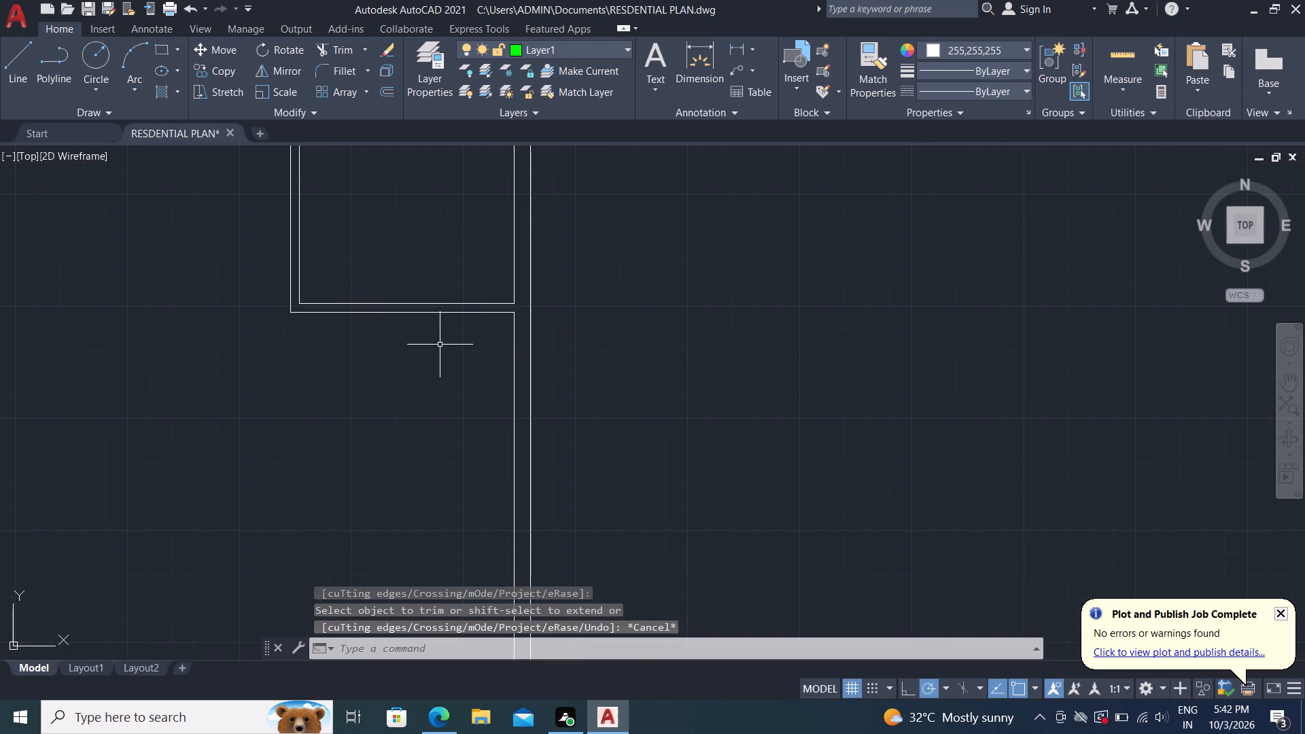
Offset the outer line of the northeast room's south partition 10' to the south.
middle_drag(475, 350, 579, 348)
scroll(607, 330, down, 1)
middle_drag(599, 357, 672, 319)
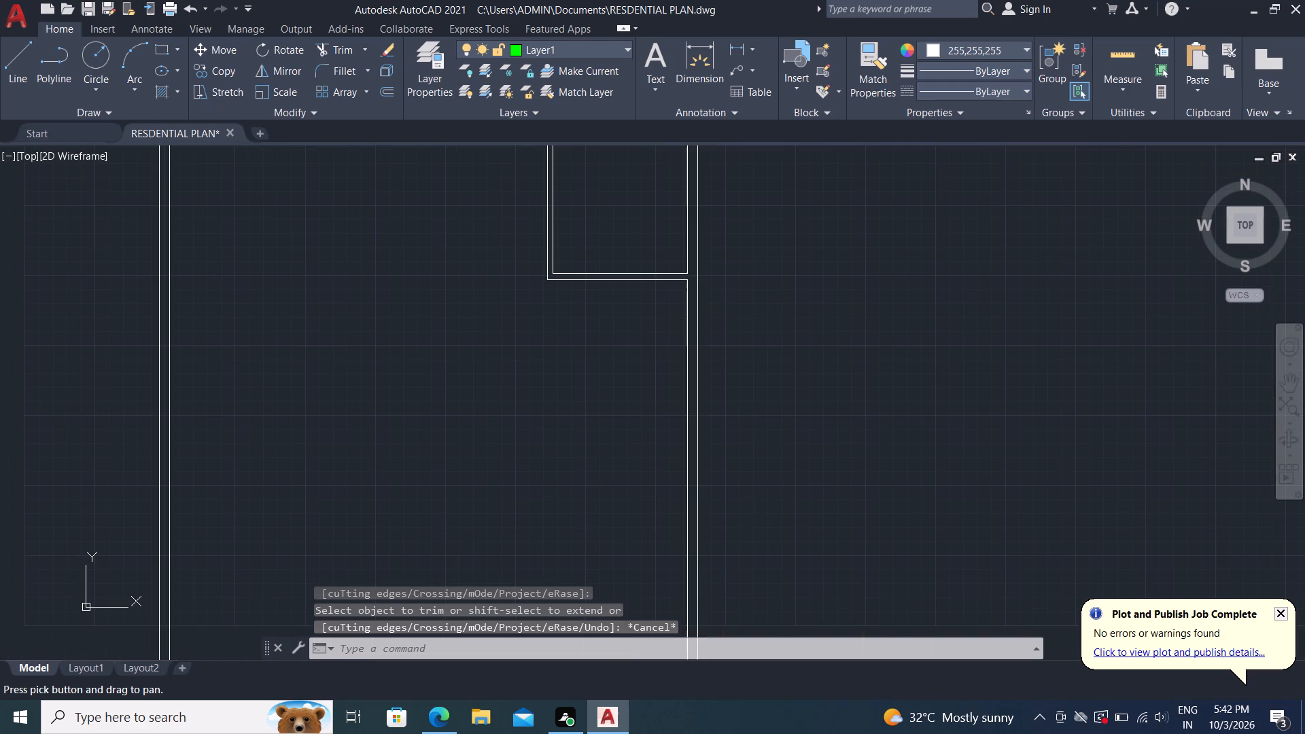
text(o)
key(space)
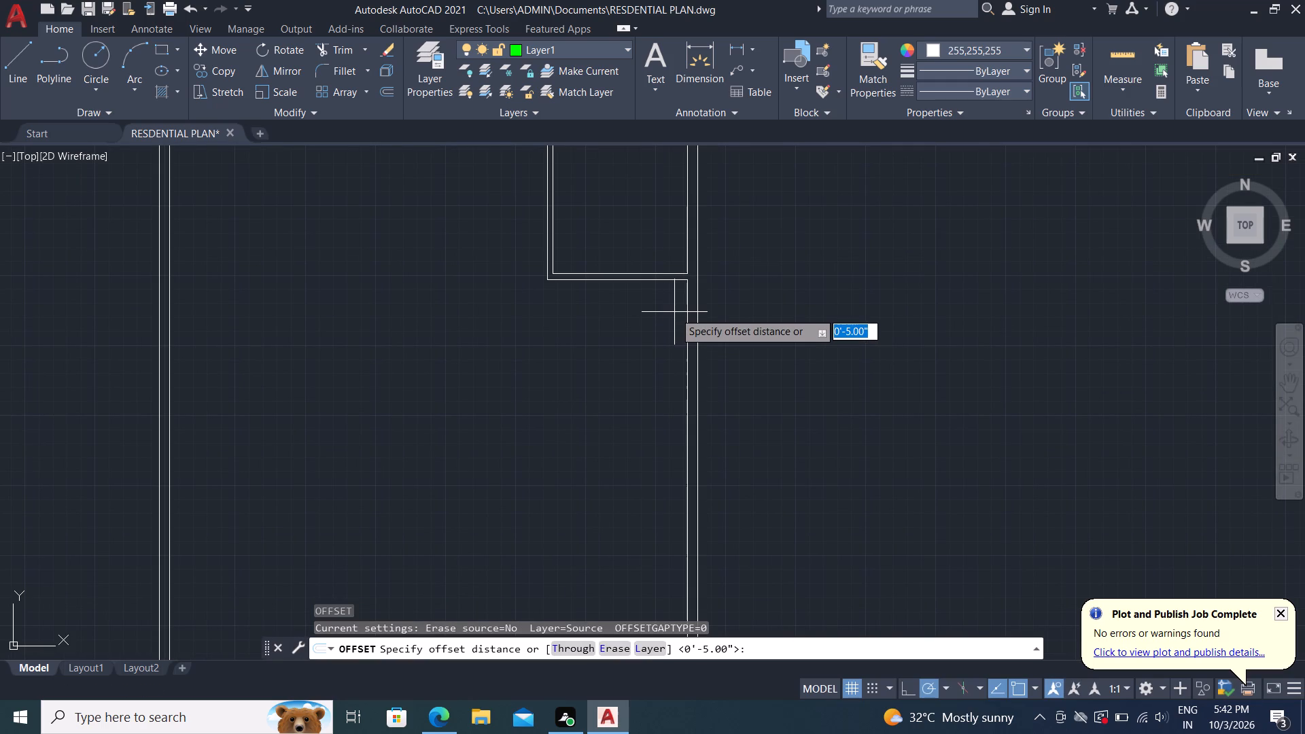
key(1)
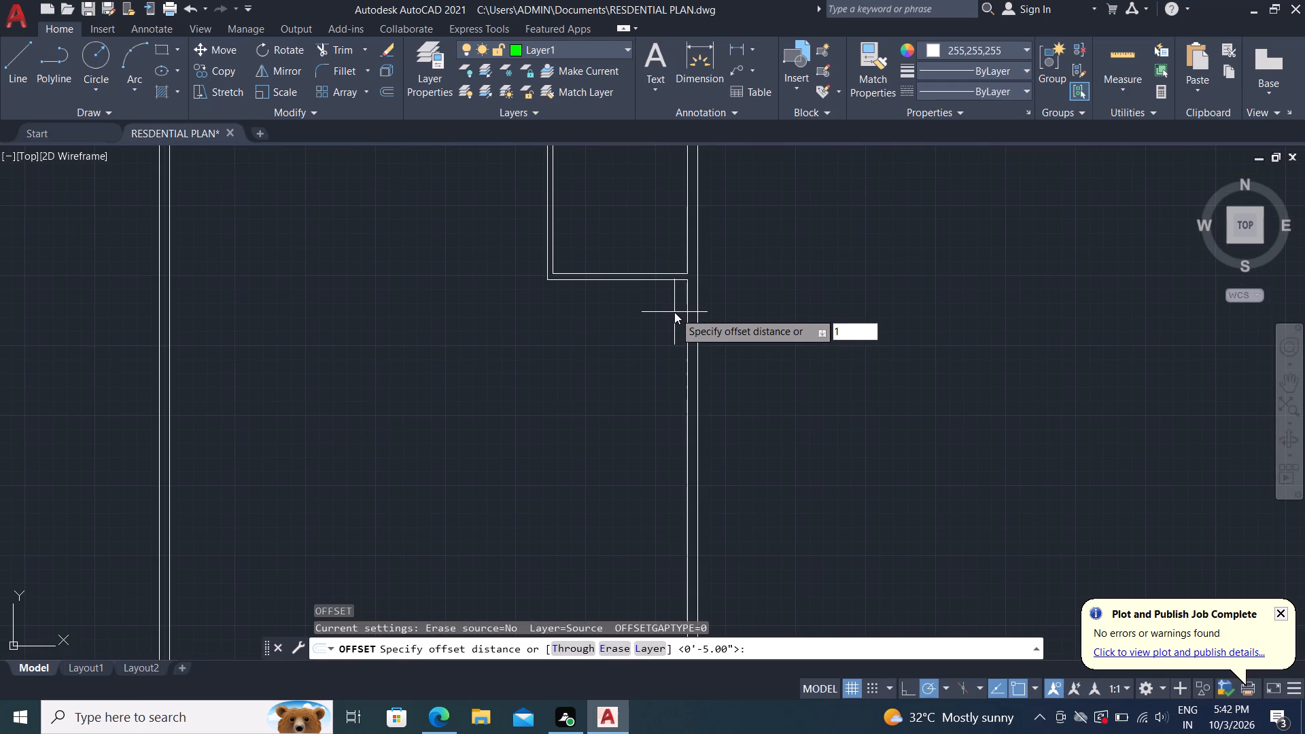
text(0')
key(space)
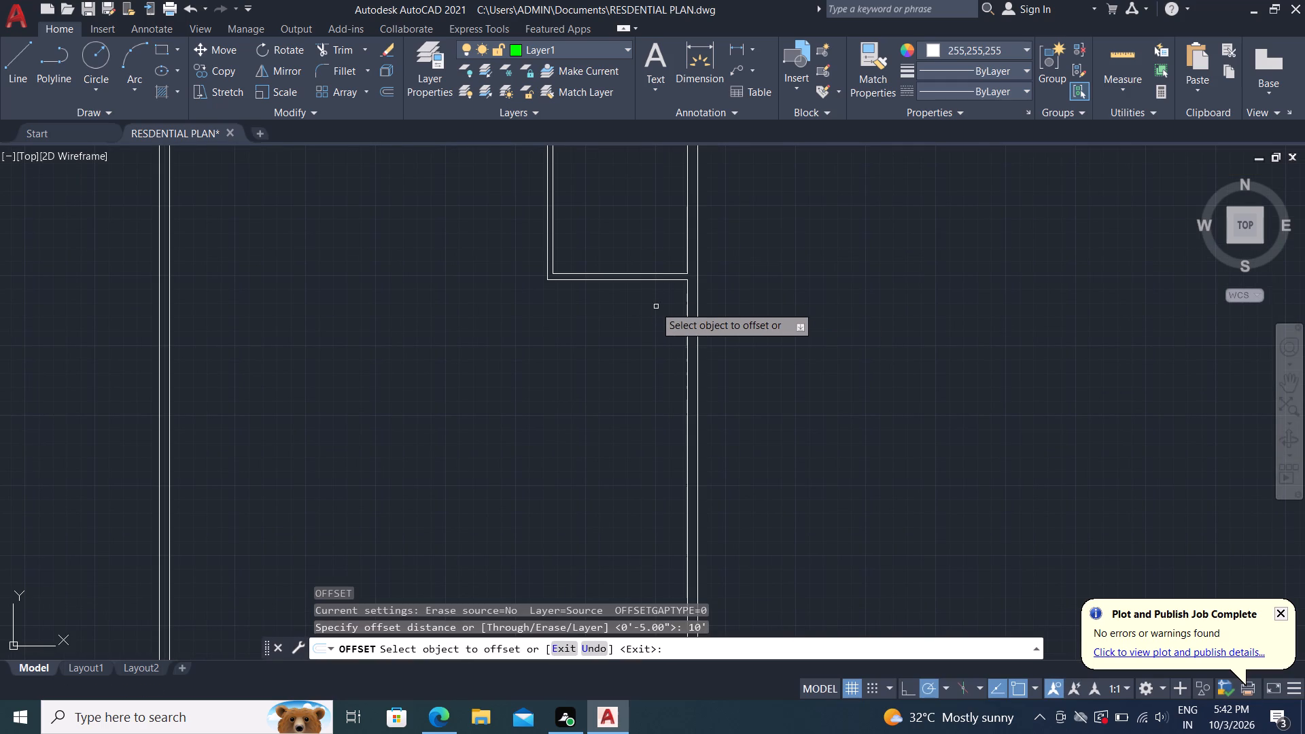
click(654, 279)
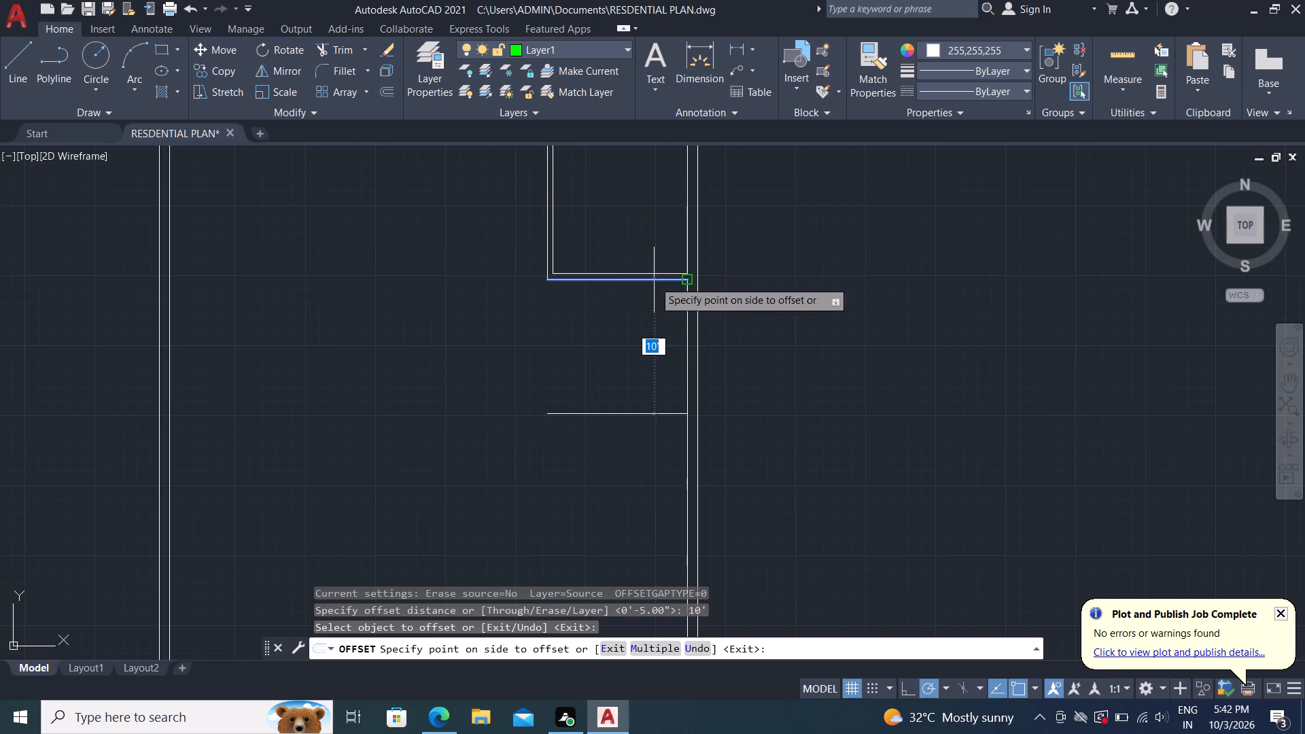
click(624, 423)
key(Escape)
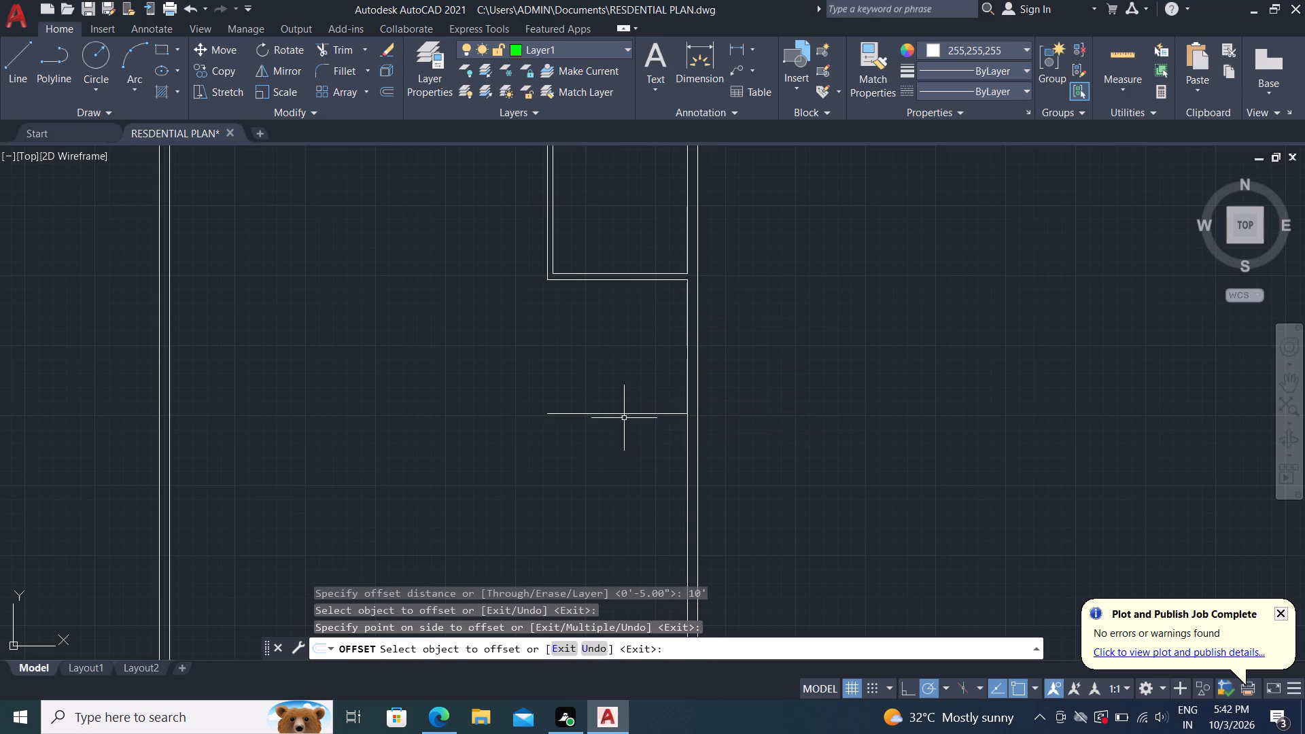
Extend the new horizontal line west to the inner face of the west wall.
key(e)
key(x)
key(space)
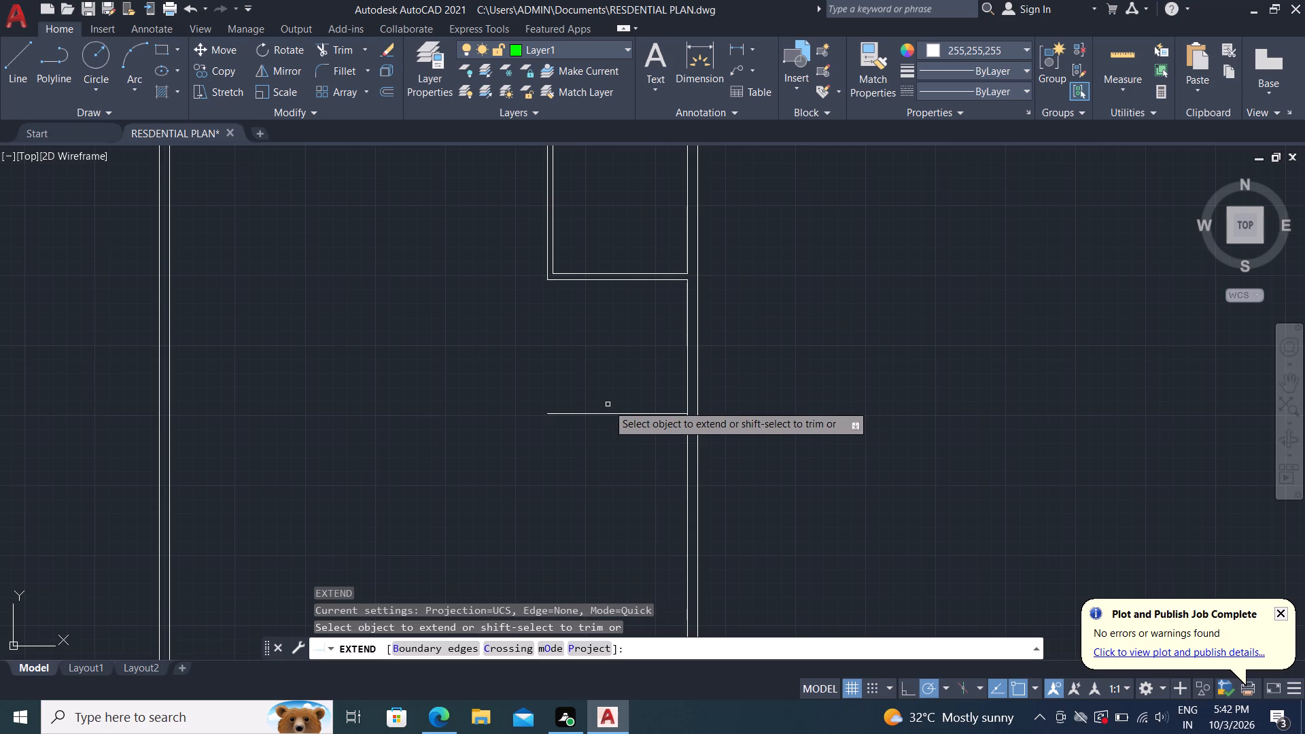
click(608, 415)
key(Escape)
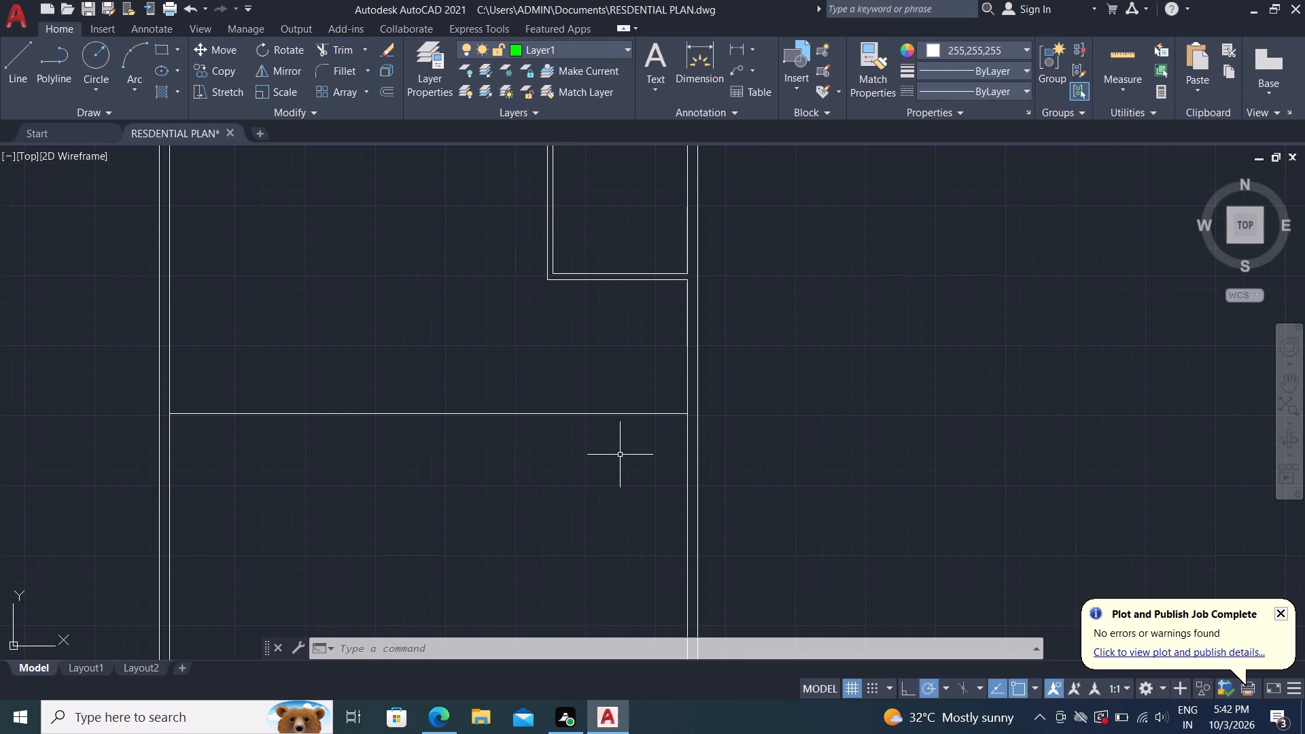
Offset the full-width horizontal line 5" south to form a partition wall.
key(o)
key(space)
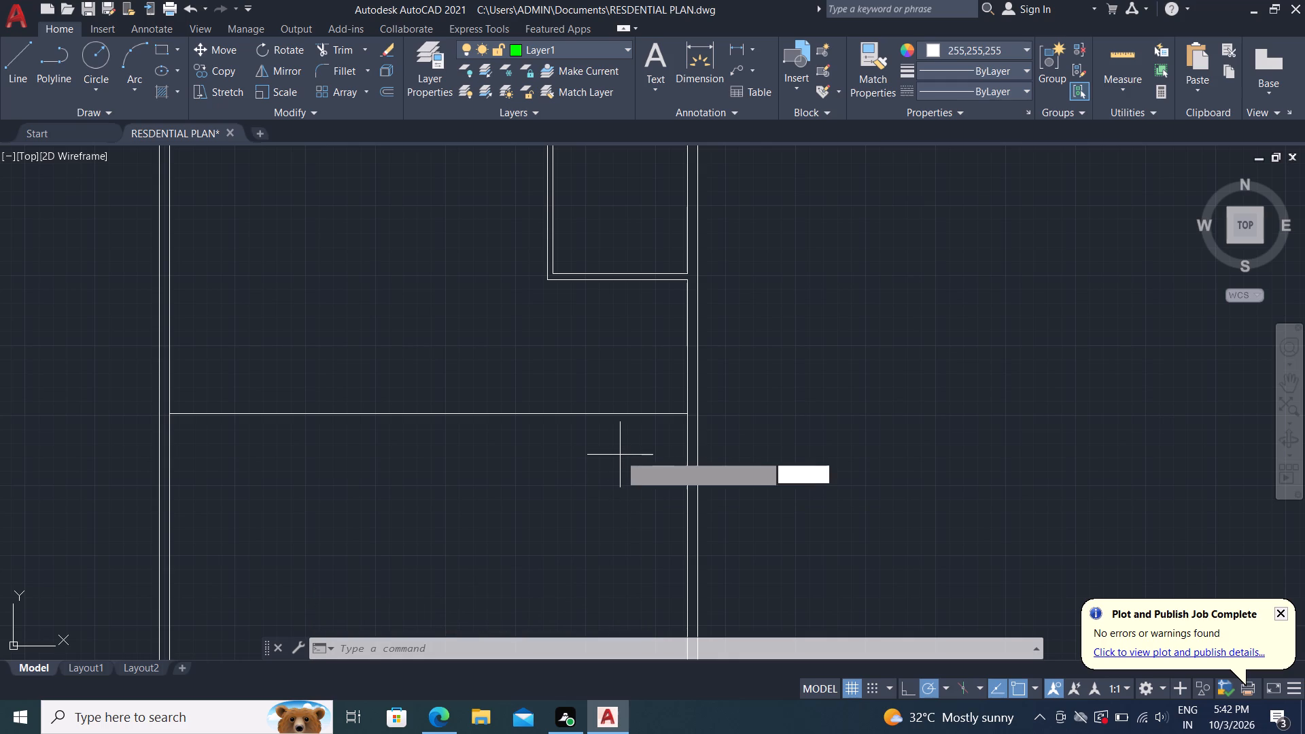
key(5)
key(shift+quotedbl)
key(Return)
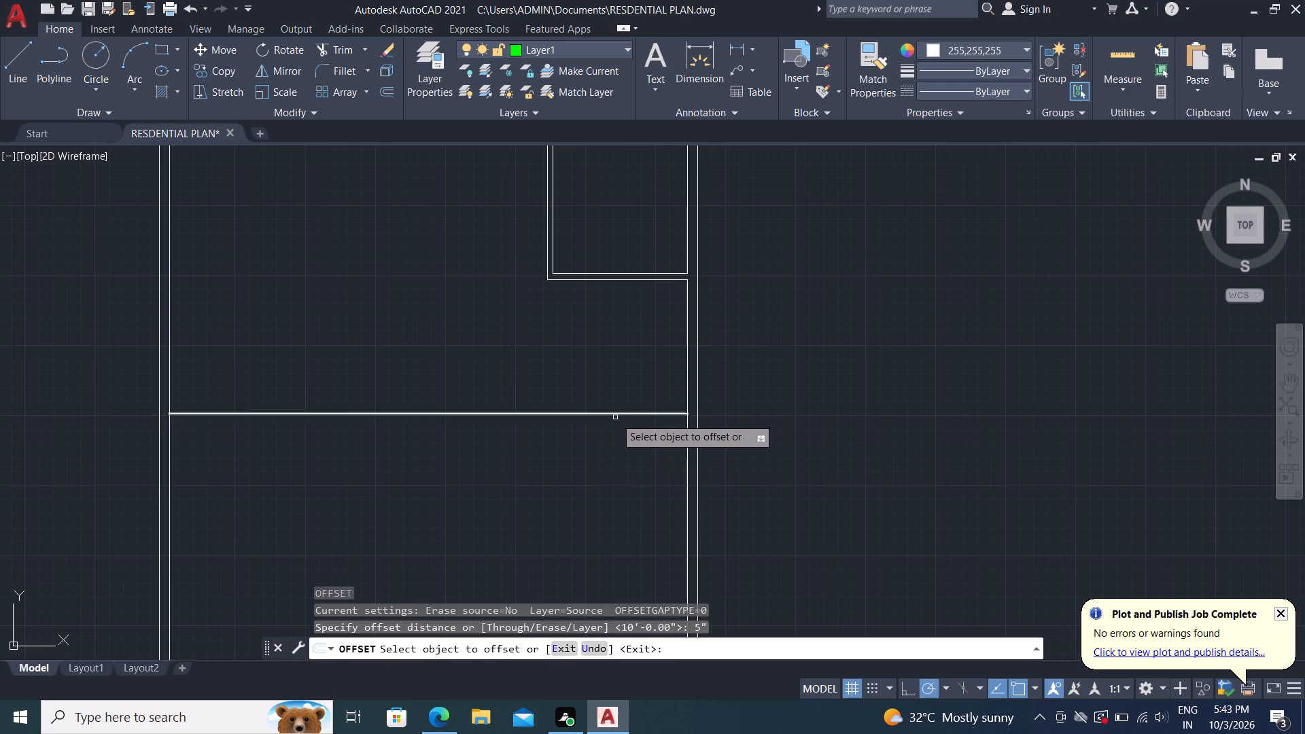
click(617, 415)
click(612, 459)
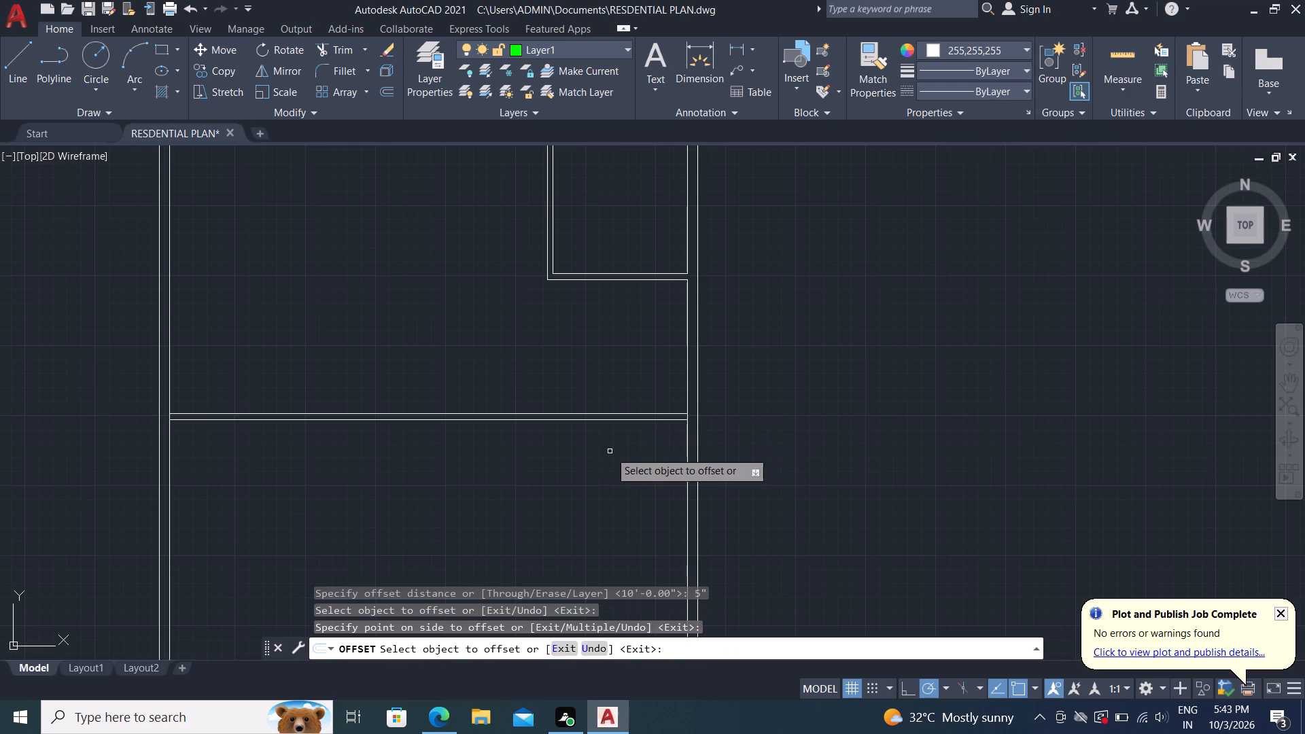
key(Escape)
Trim the inner east wall line between the two faces of the full-width partition.
key(t)
text(r)
key(space)
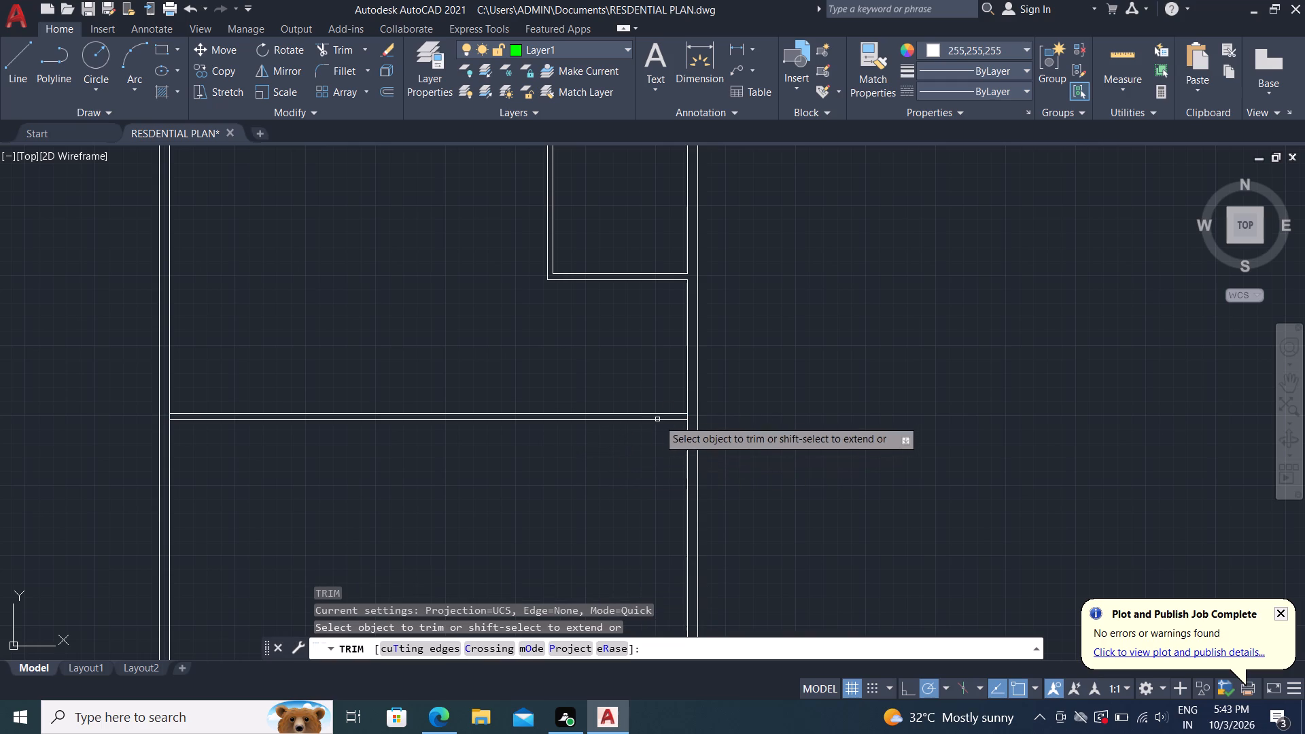
scroll(662, 418, up, 3)
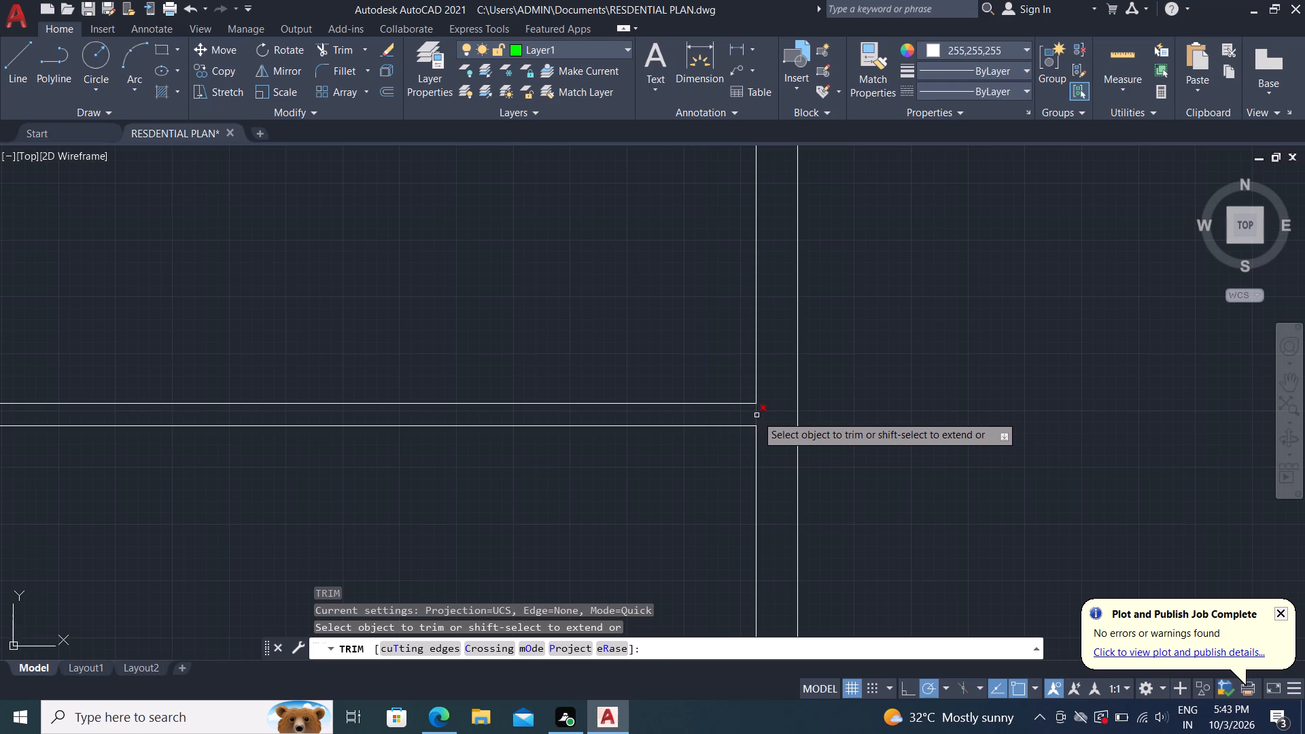
click(755, 415)
key(Escape)
Offset the inner east wall line between the two horizontal partitions 12' west.
scroll(595, 540, down, 2)
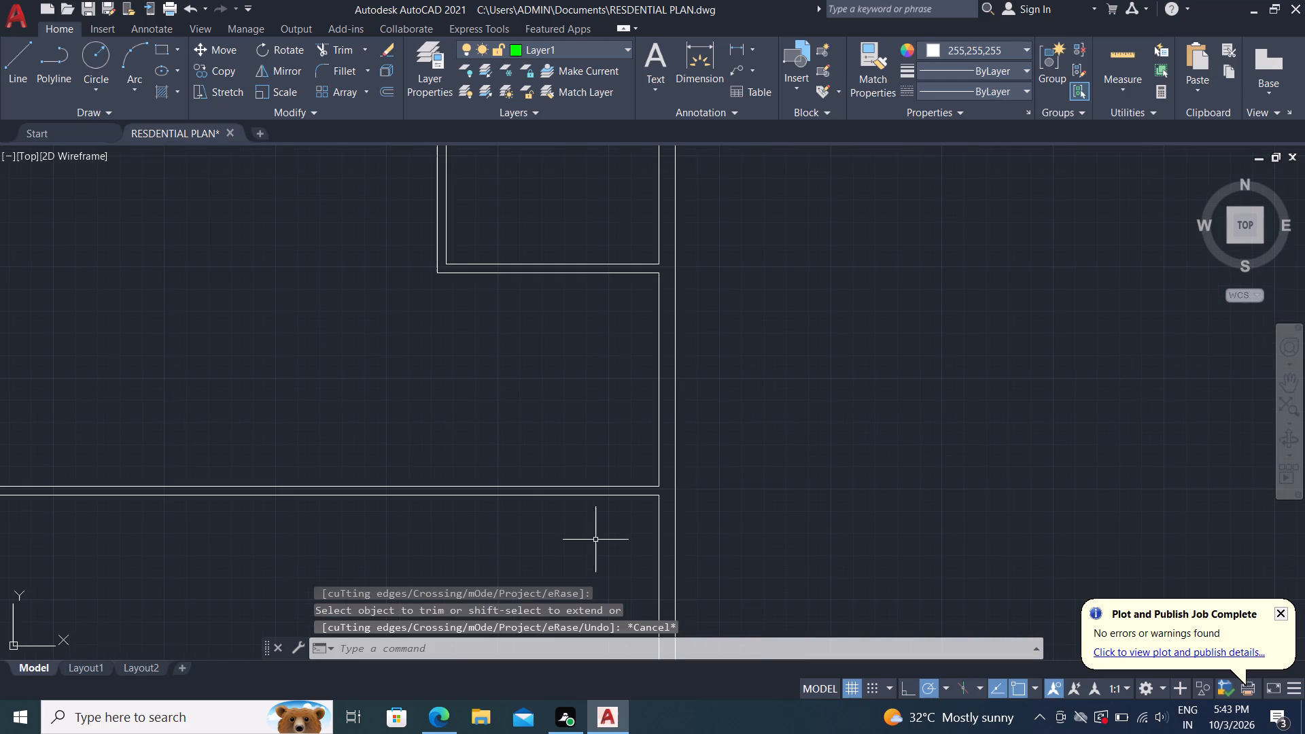
text(o)
key(space)
text(12')
key(space)
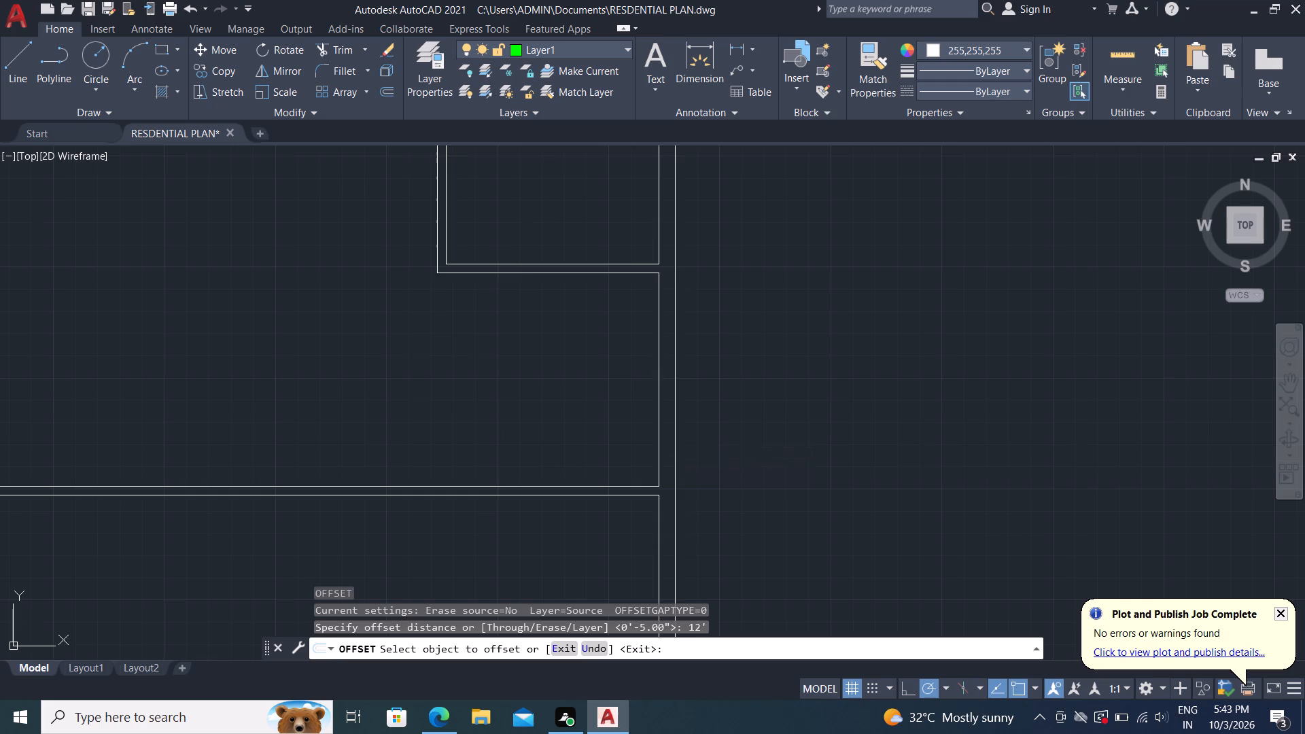
click(659, 444)
click(387, 396)
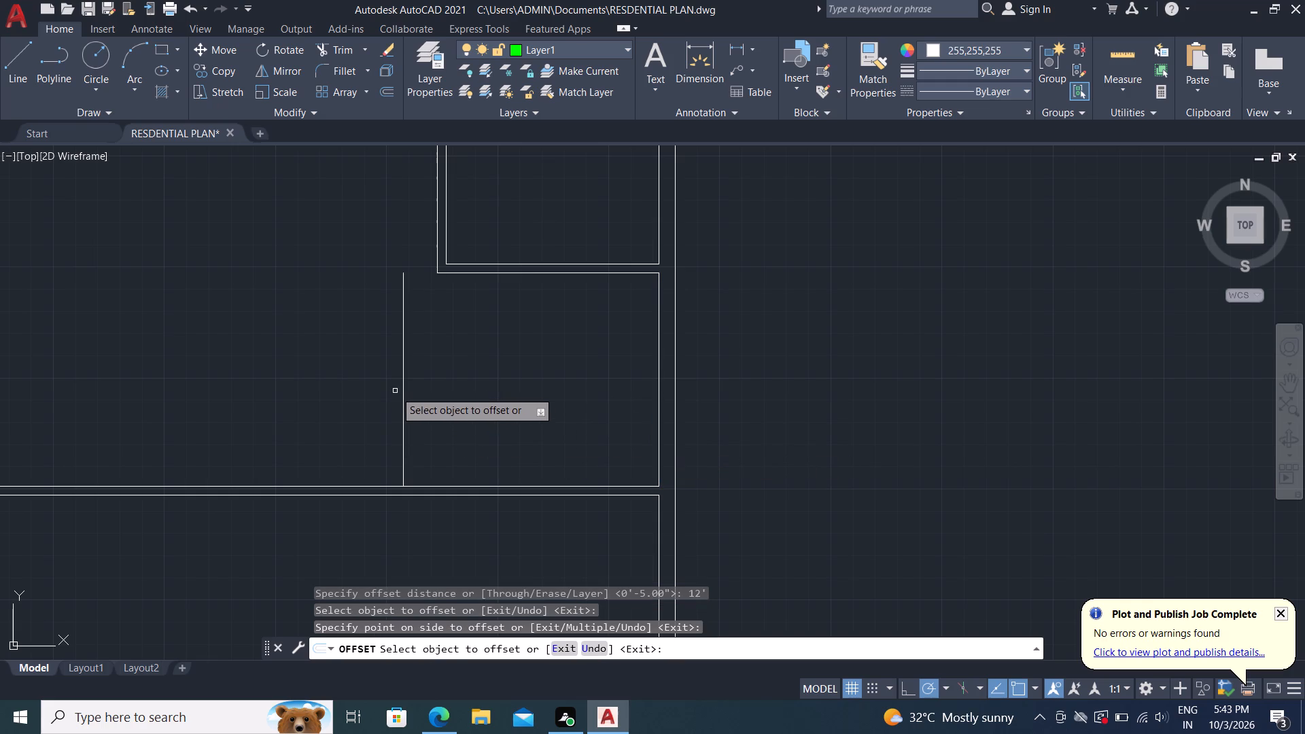
key(Escape)
Offset the new vertical line of the 12' wide room 5" west to form its partition wall.
text(o)
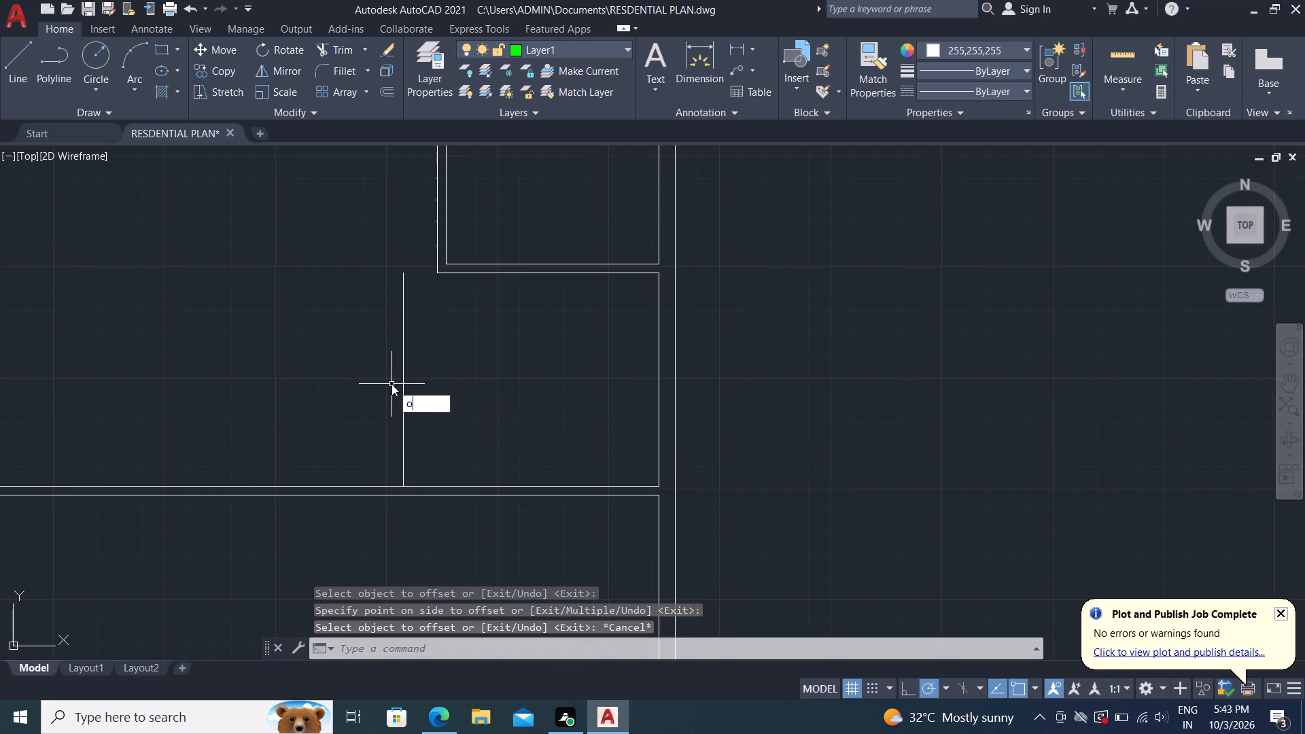
key(space)
key(5)
key(shift+quotedbl)
key(Return)
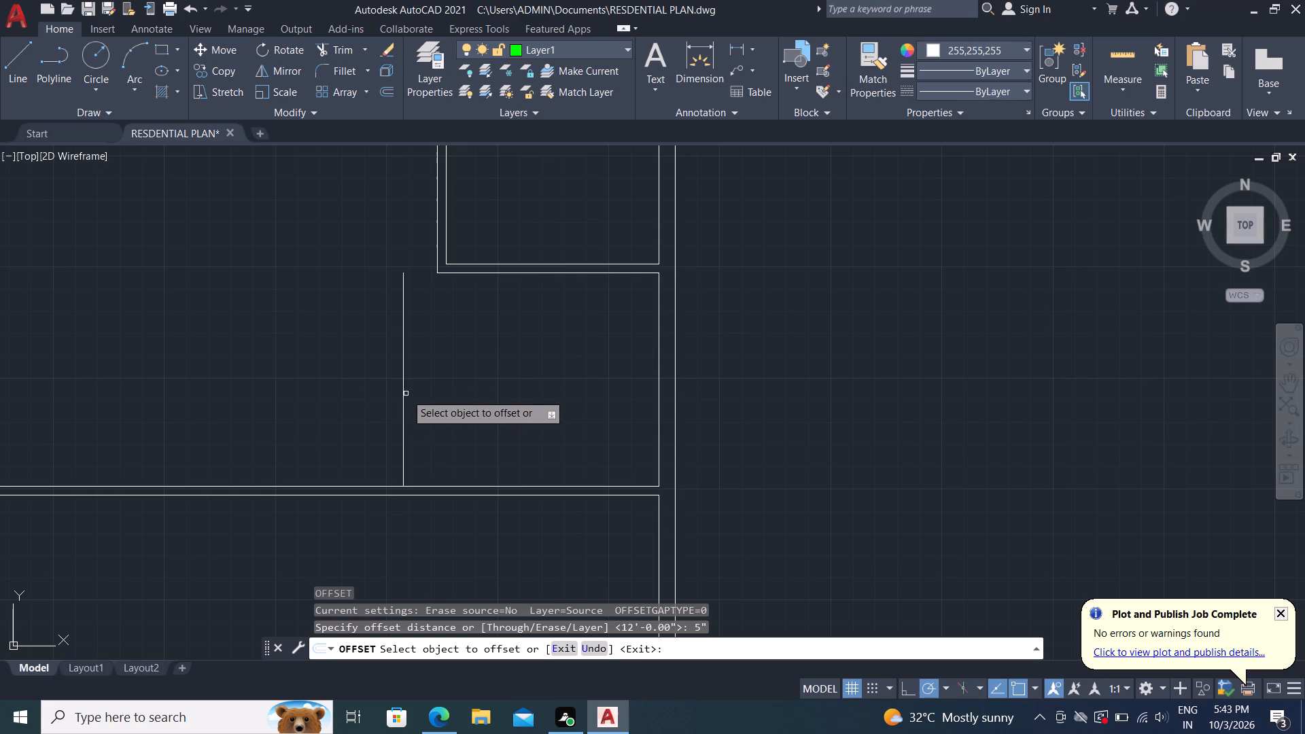
click(404, 392)
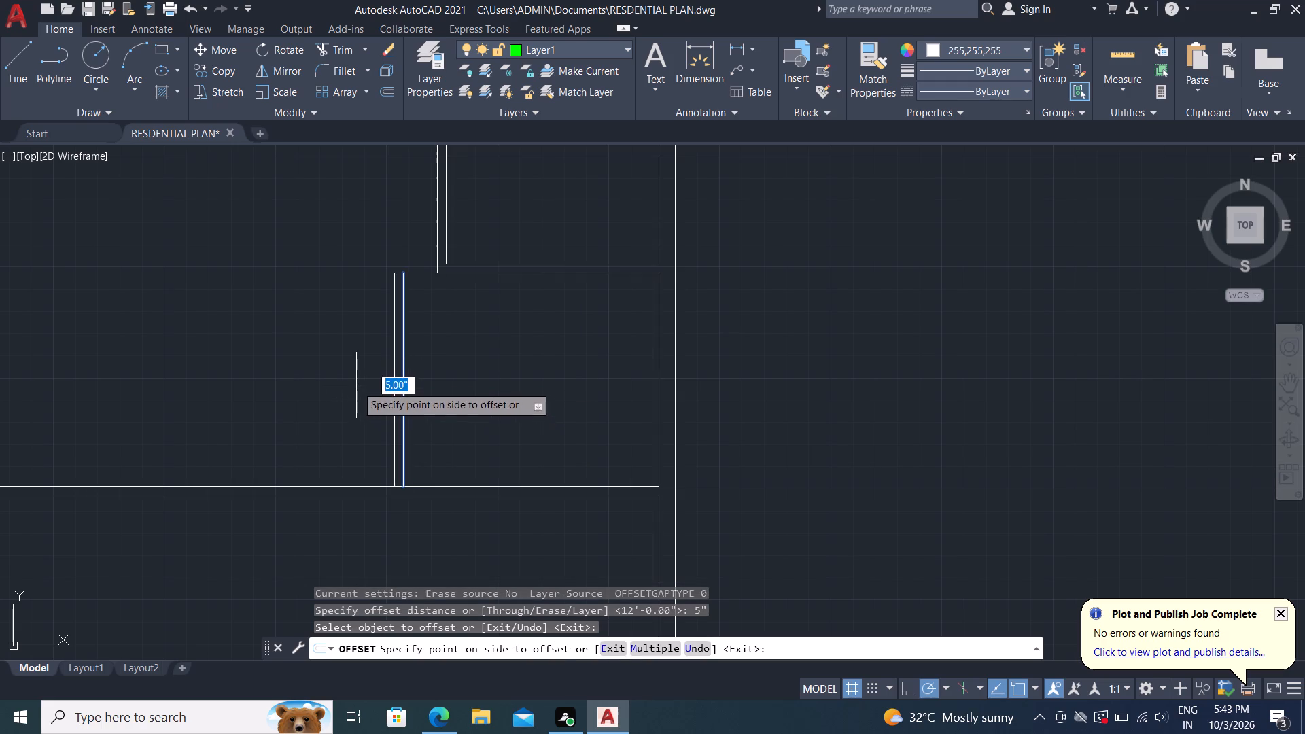
click(356, 385)
key(Escape)
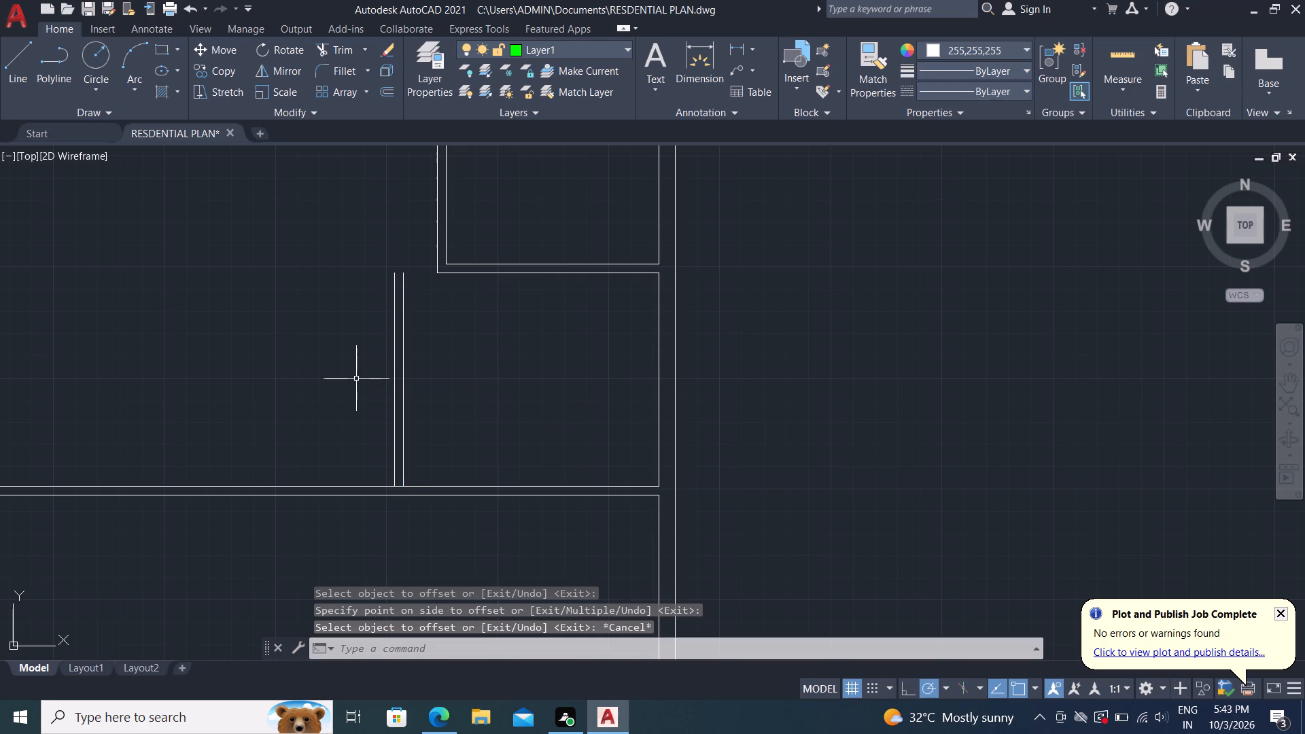
Extend both faces of the upper horizontal partition west to the 12' room's outer wall line, and extend that wall line north.
text(ex)
key(space)
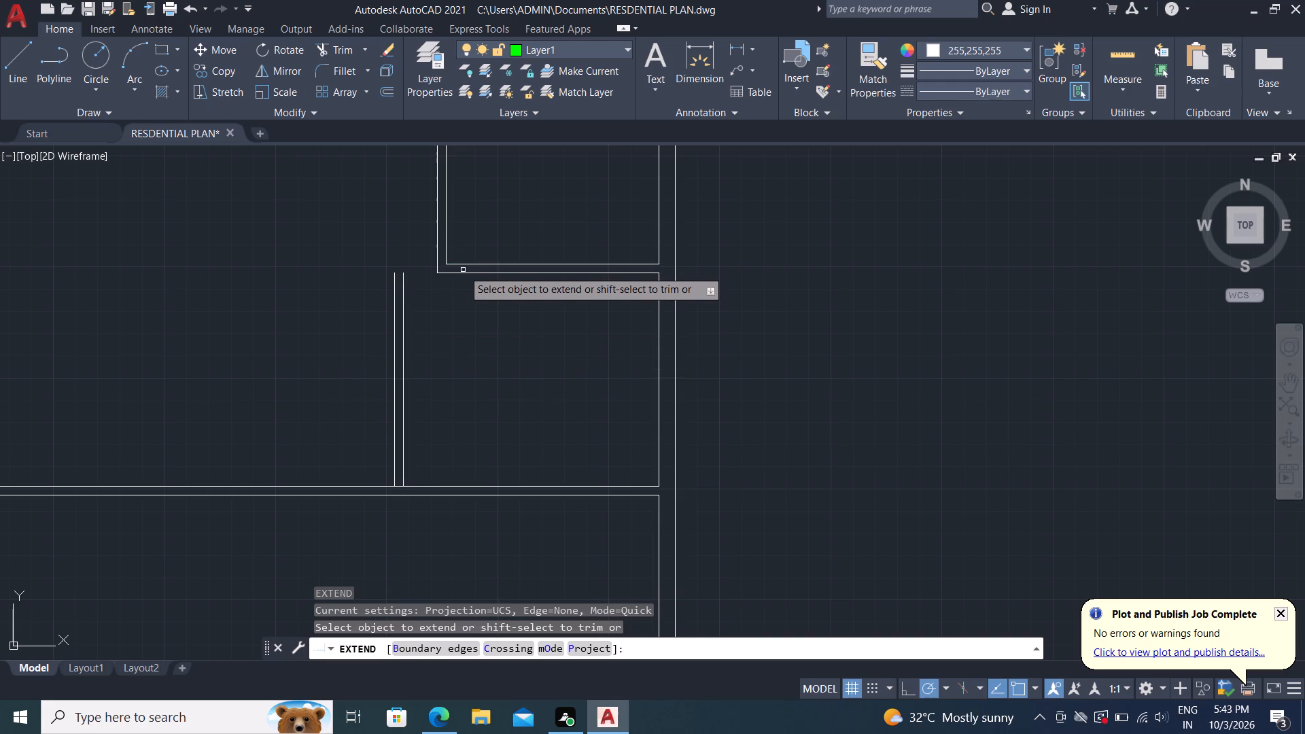
double_click(463, 272)
click(453, 273)
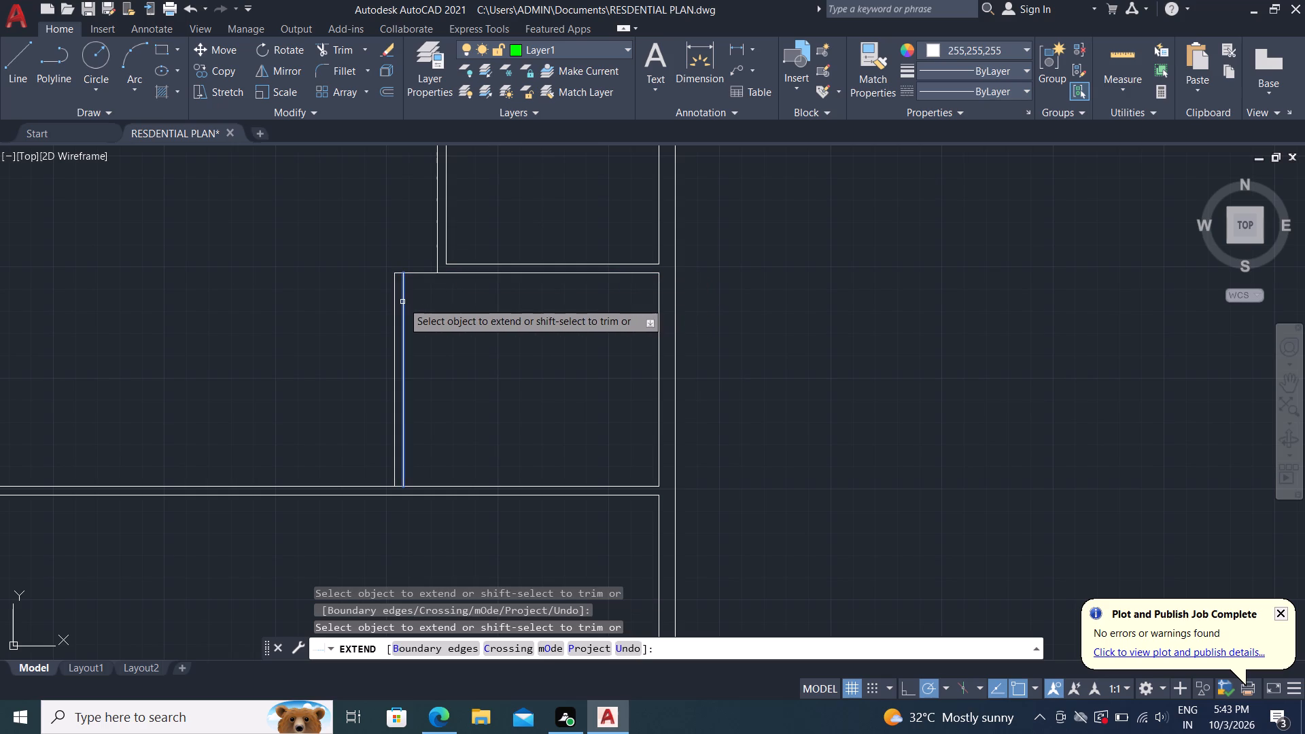
middle_drag(402, 302, 509, 408)
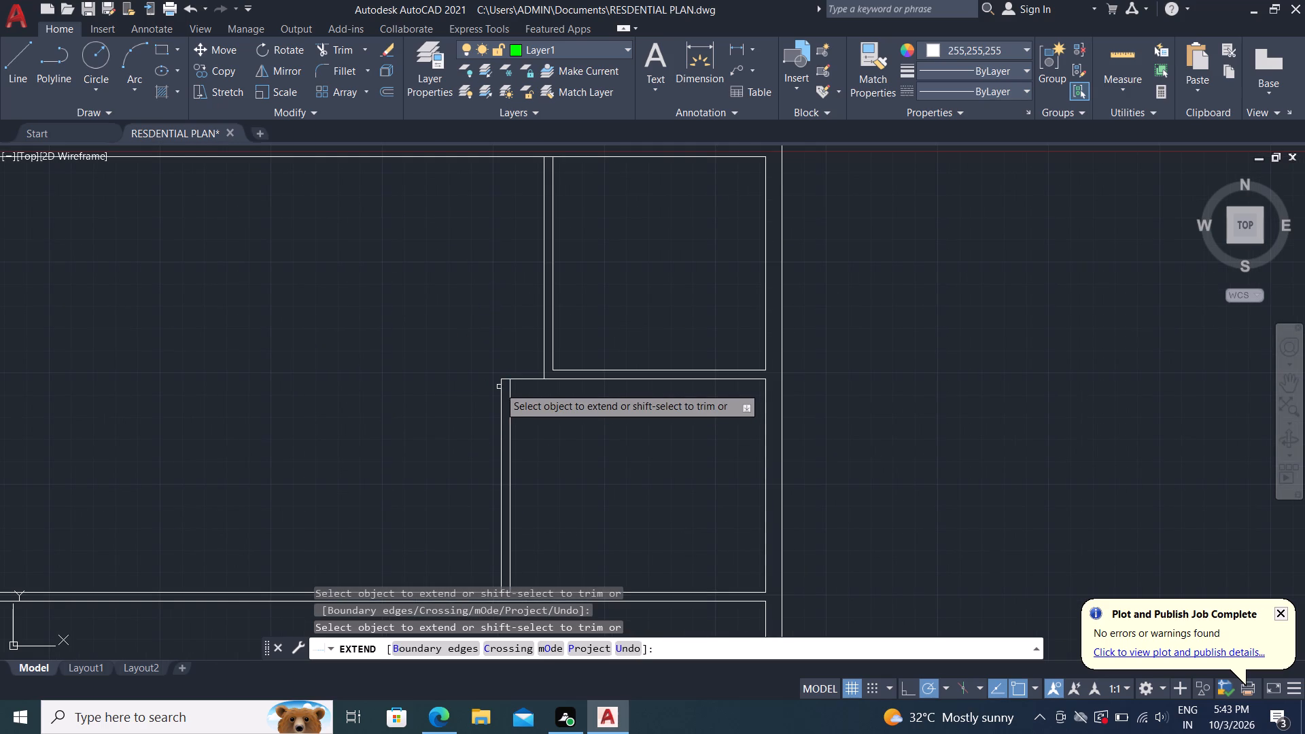
click(499, 387)
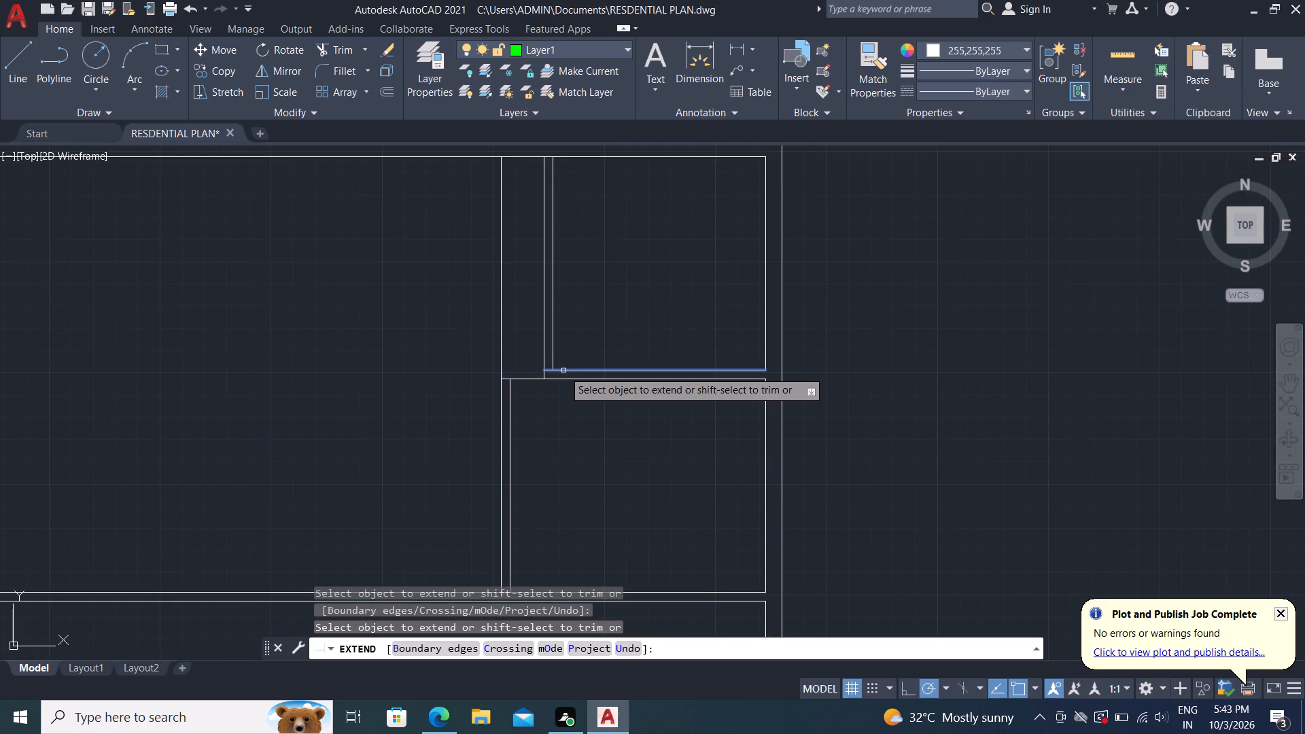
click(563, 370)
click(561, 370)
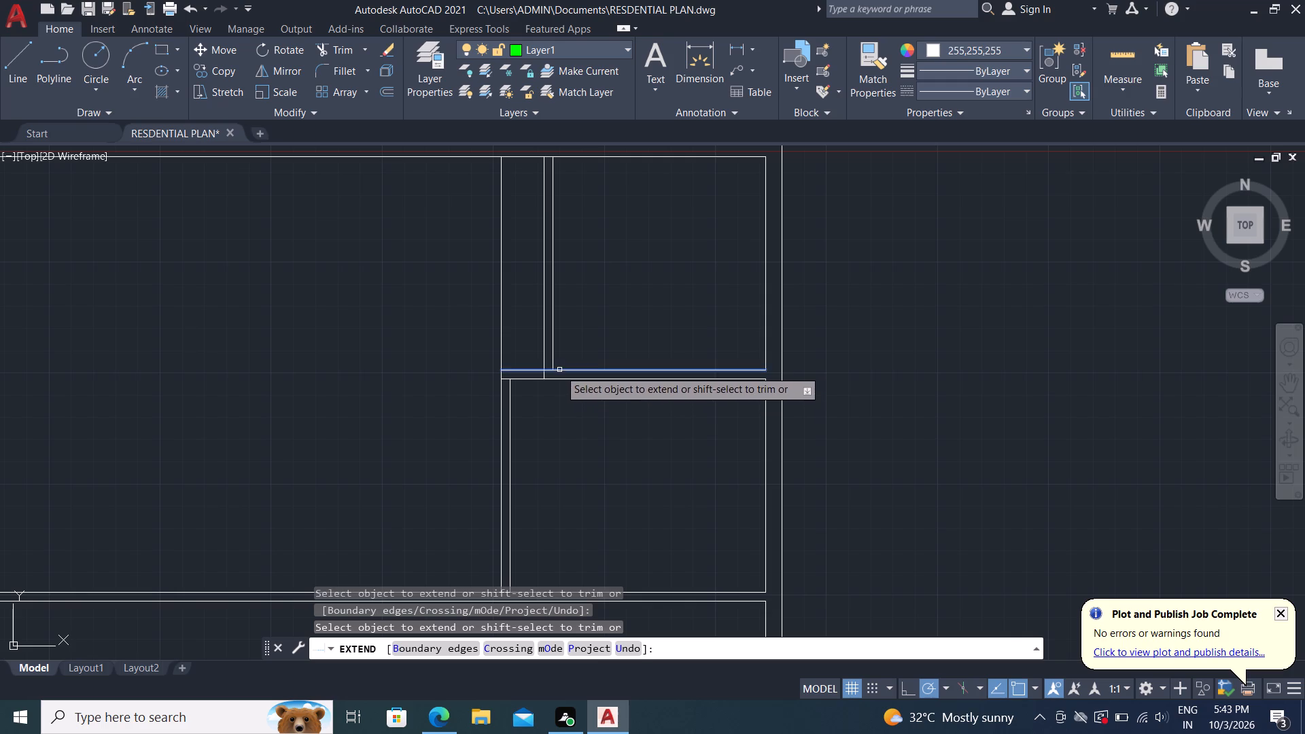
key(Escape)
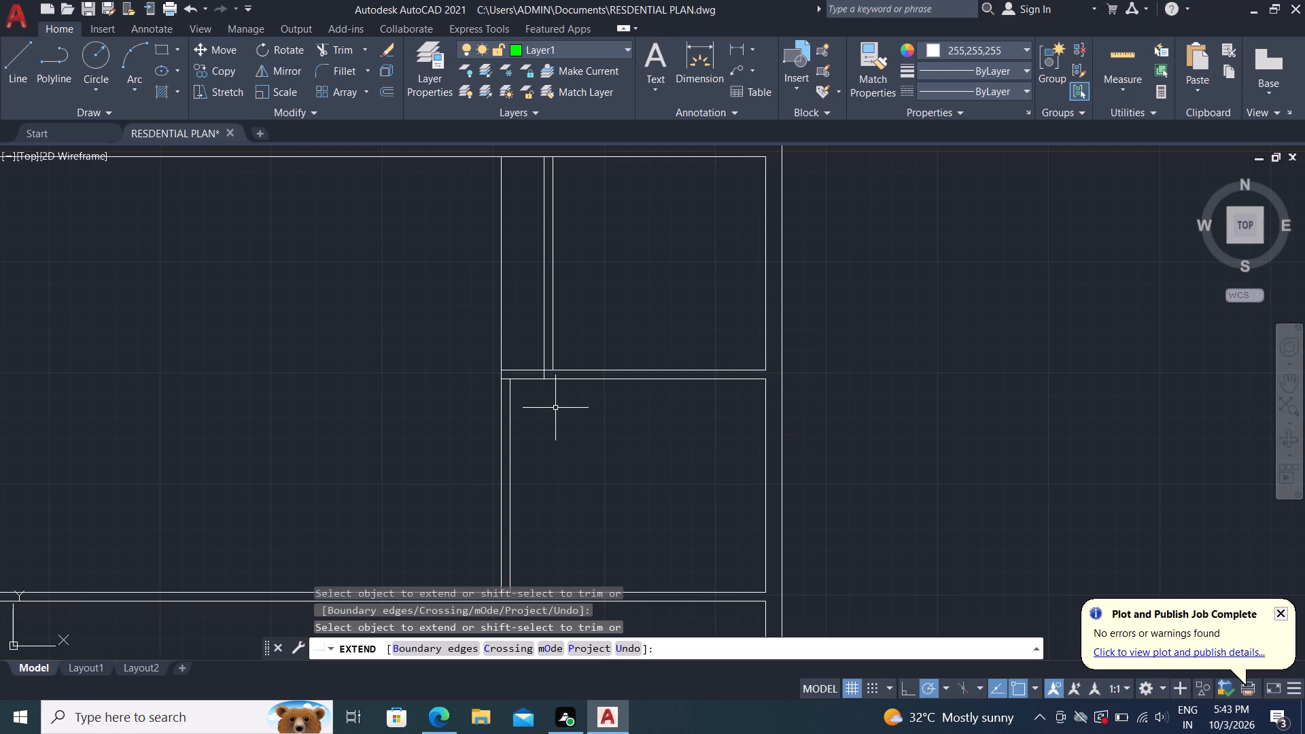
Trim the excess wall line north of the partition and the overlapping segments at the 12' room's northwest corner and wall junction.
key(t)
key(r)
key(space)
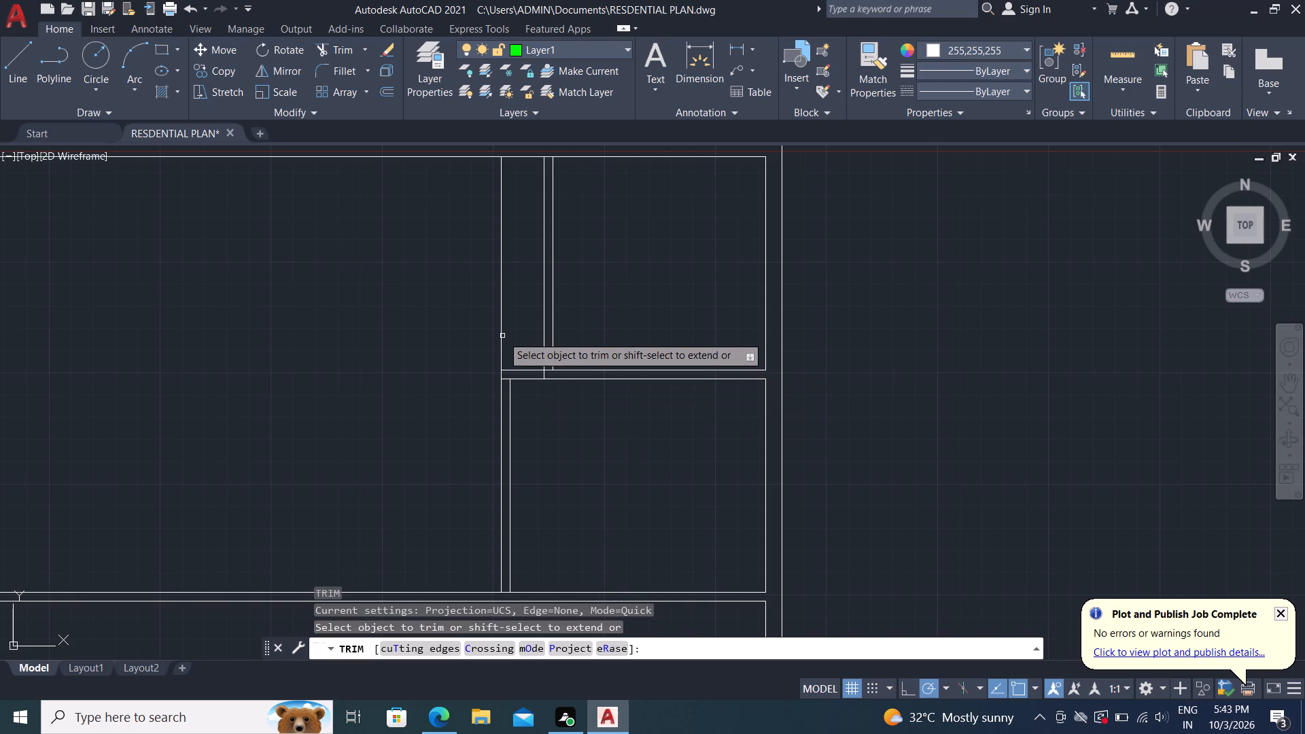
click(500, 335)
scroll(513, 362, up, 3)
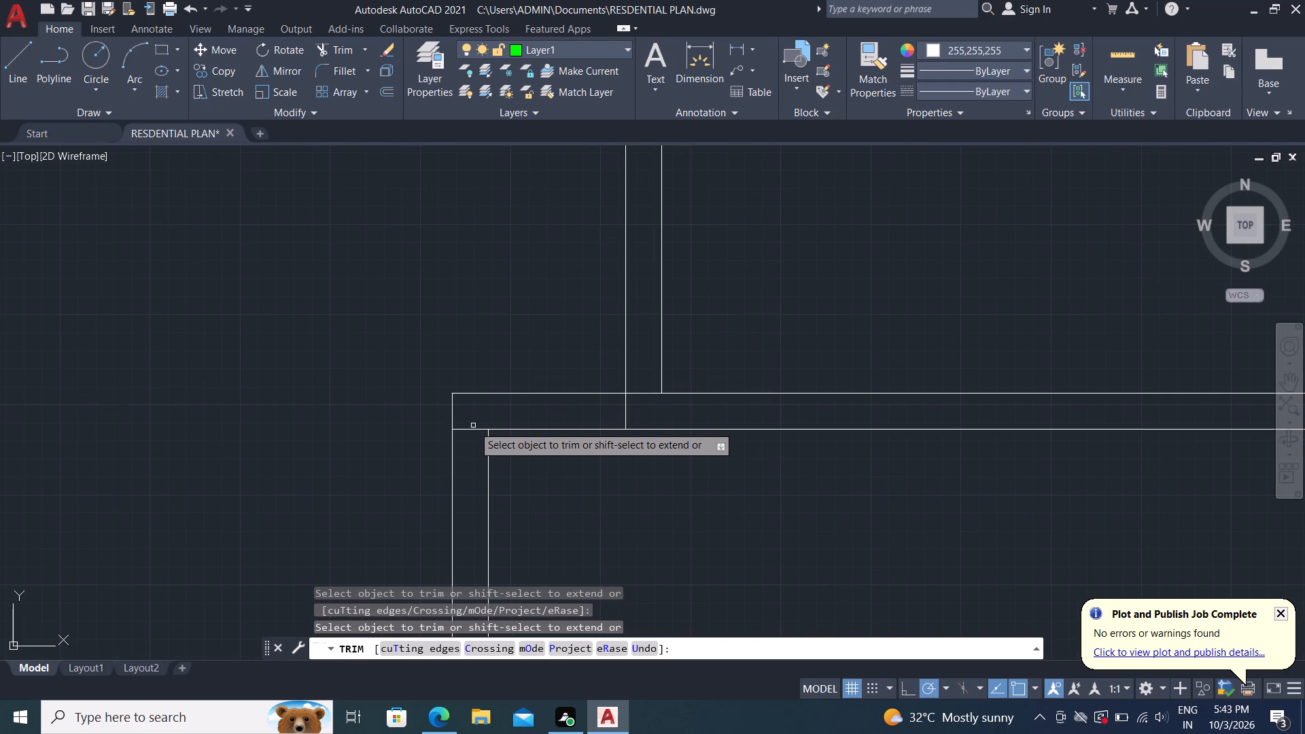
click(472, 430)
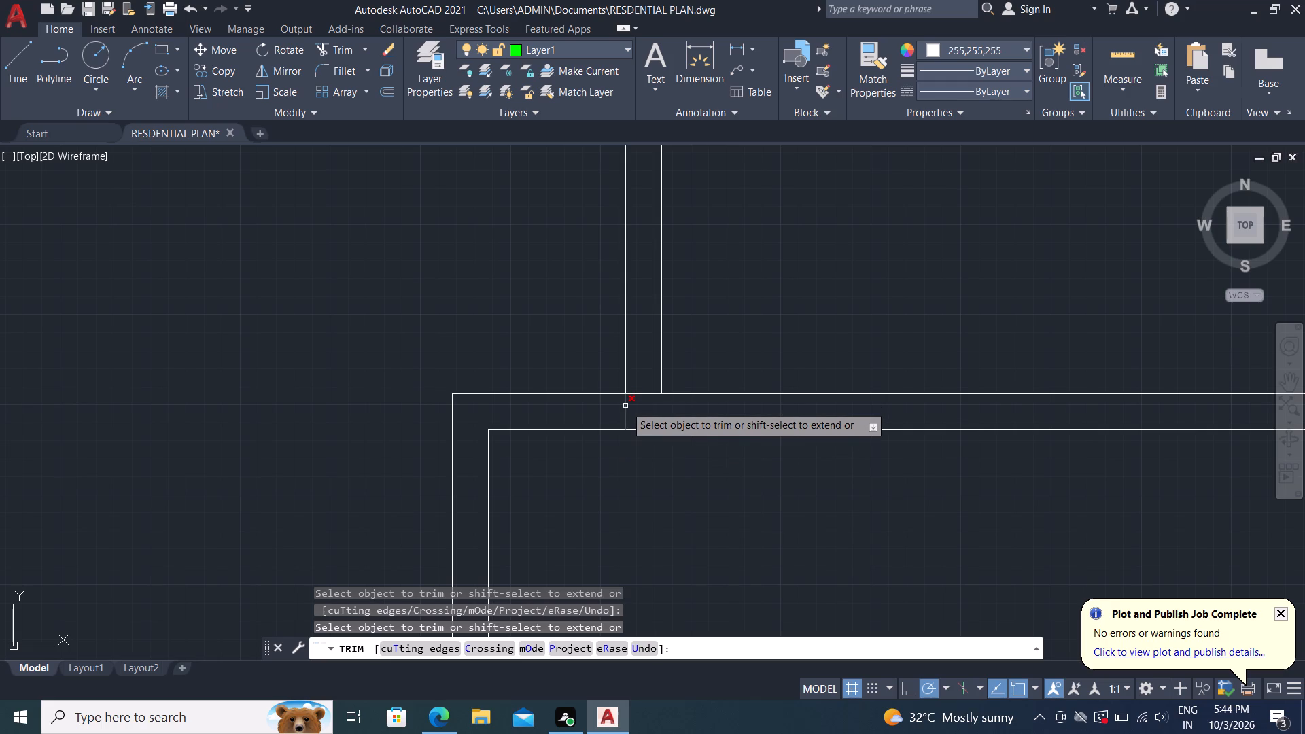
click(625, 406)
click(633, 395)
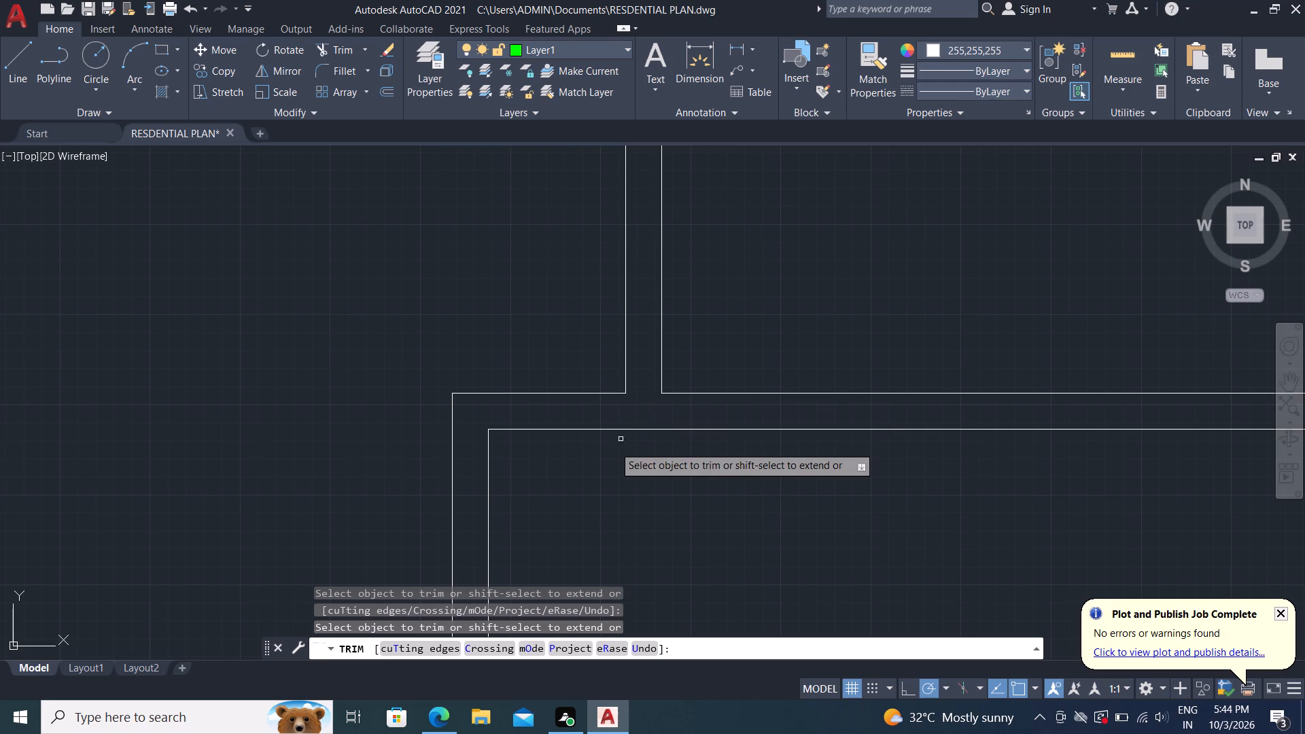
scroll(606, 454, down, 2)
scroll(628, 512, down, 1)
middle_drag(667, 544, 672, 445)
middle_drag(678, 423, 685, 375)
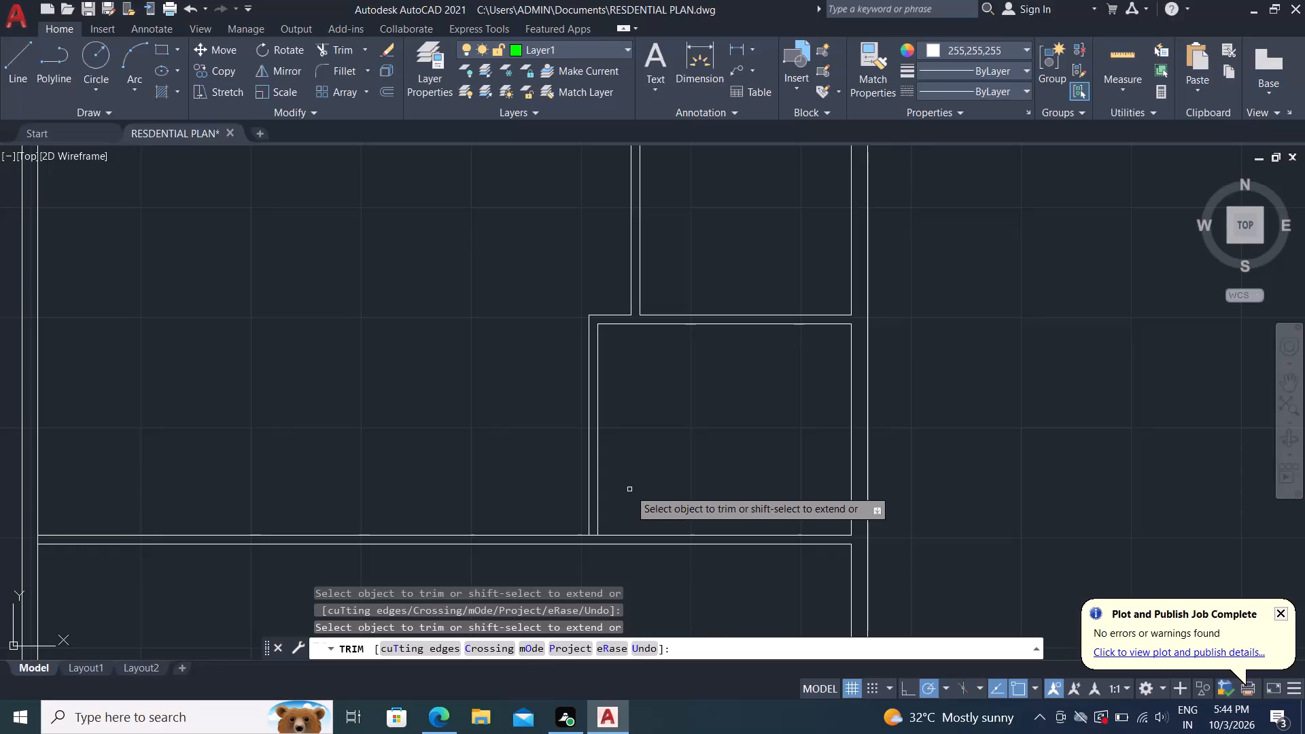
key(Escape)
Extend the west face of the 12' room's vertical wall south to the south face of the full-width partition.
text(ex)
key(space)
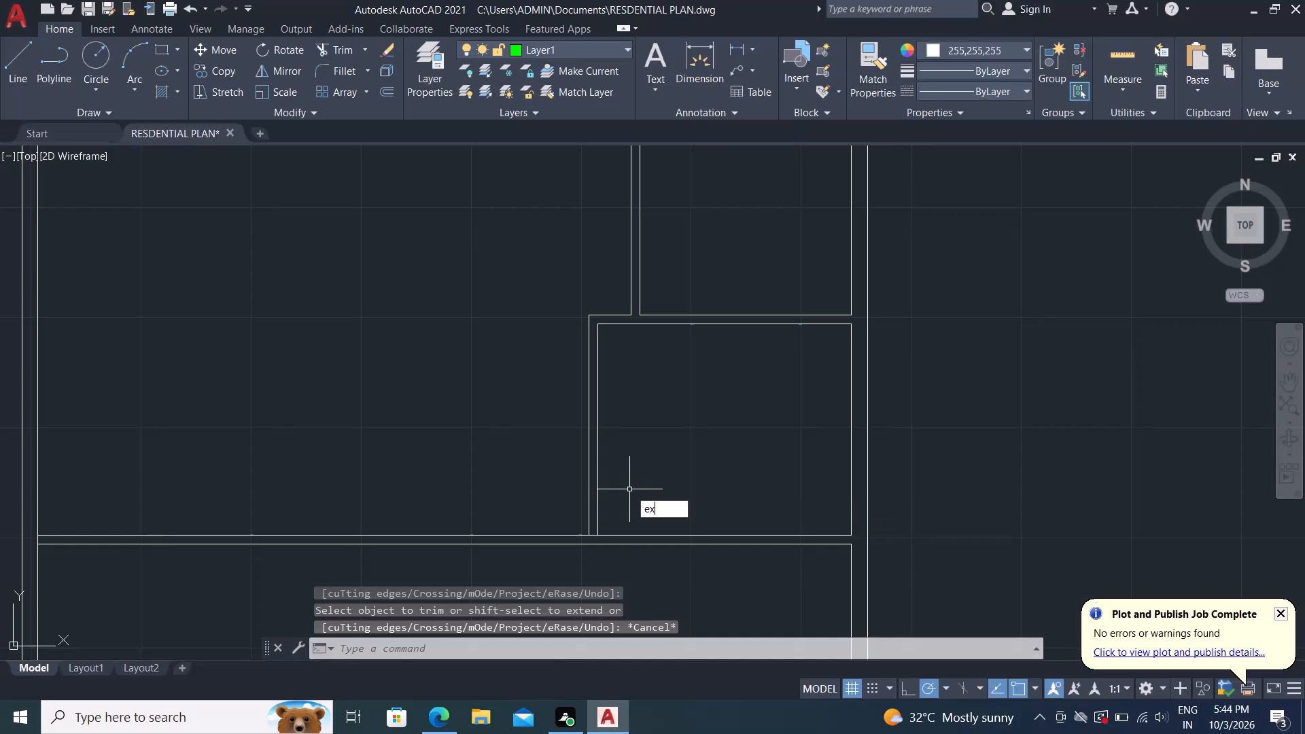
click(589, 514)
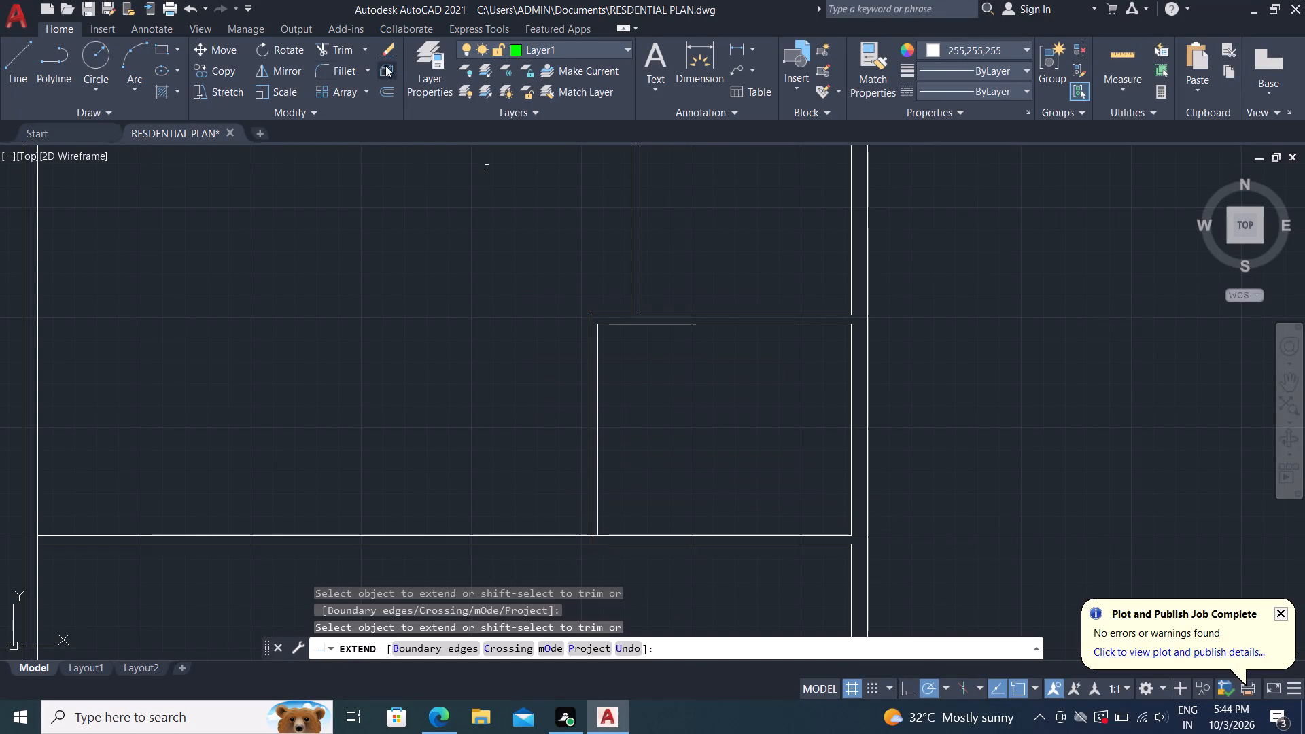
Trim both full-width partition lines west of the 12' room and the overlapping segment at its southwest corner.
click(335, 44)
drag(285, 477, 290, 561)
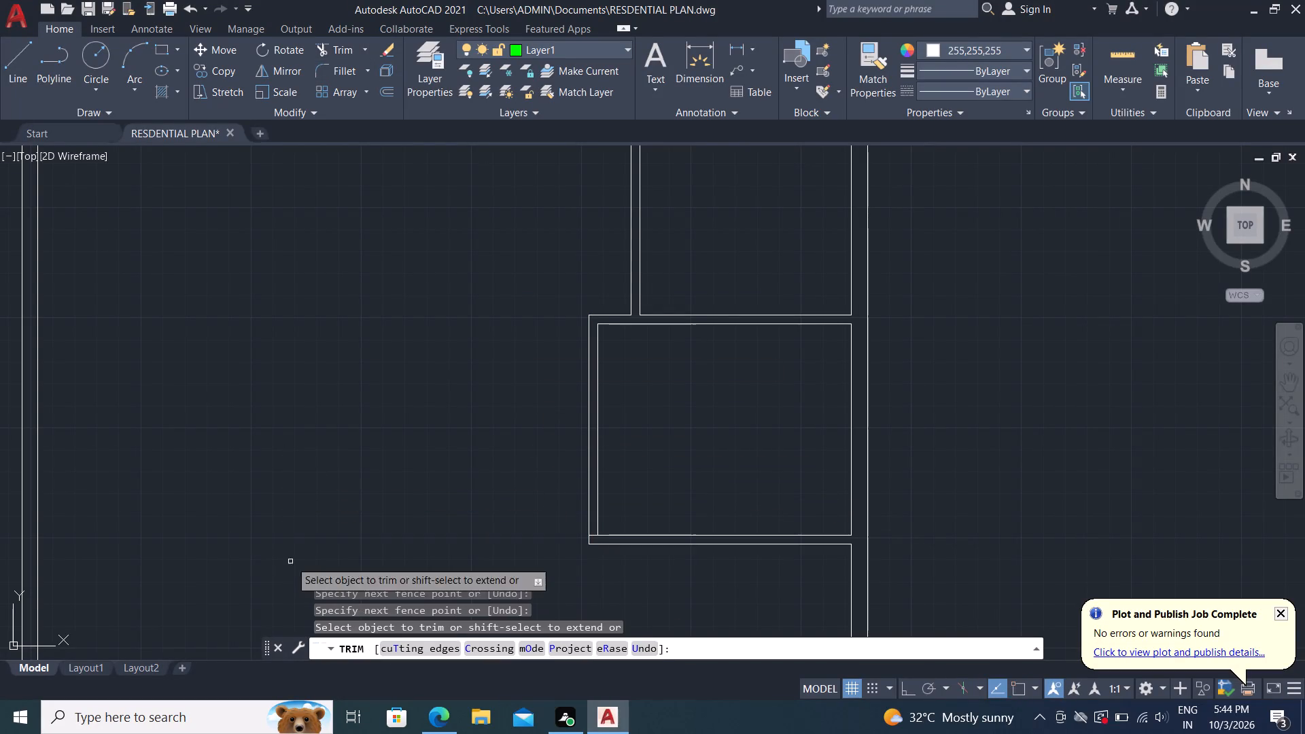
scroll(468, 564, up, 3)
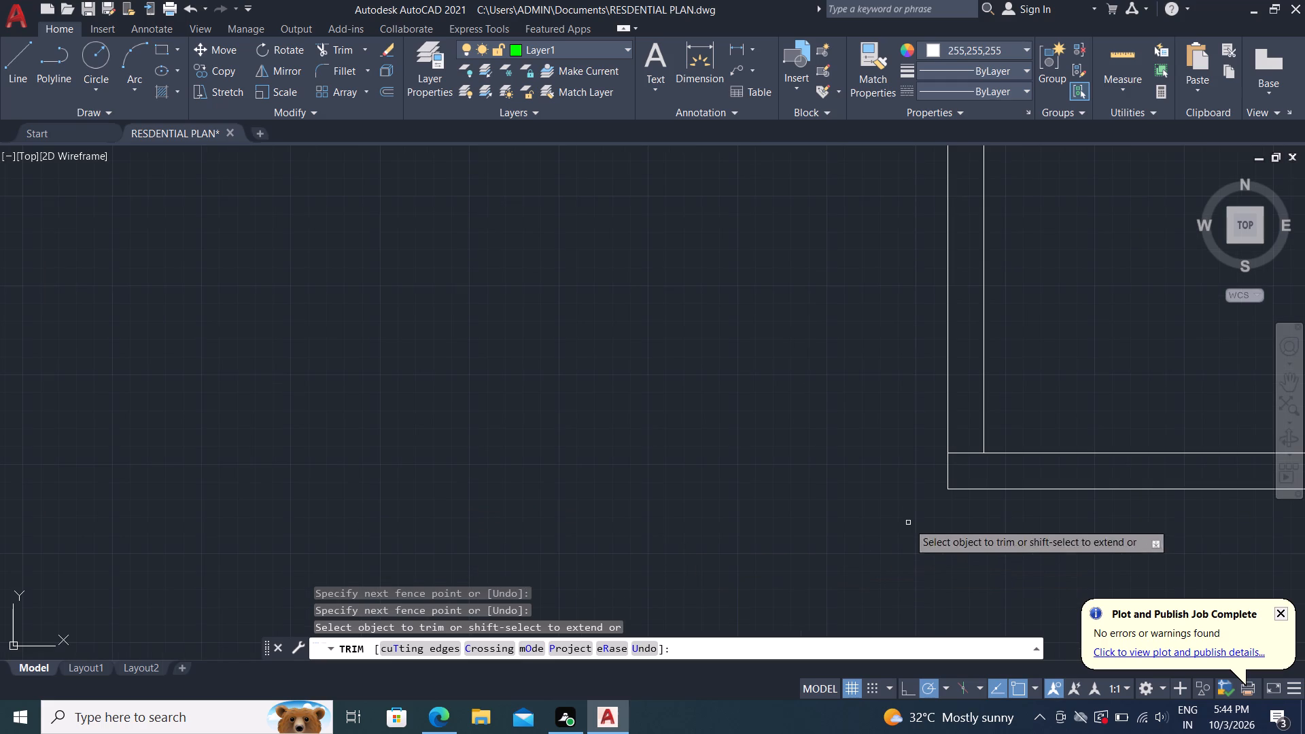
click(969, 453)
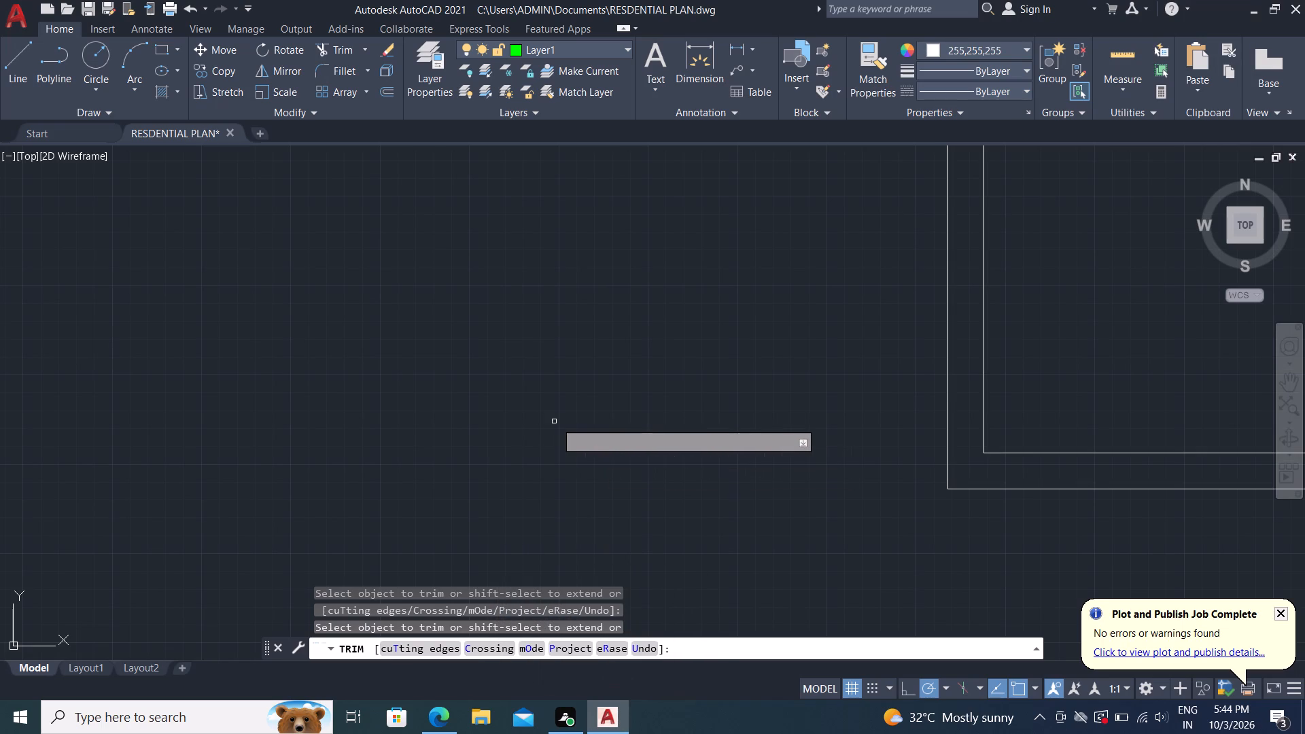
key(Escape)
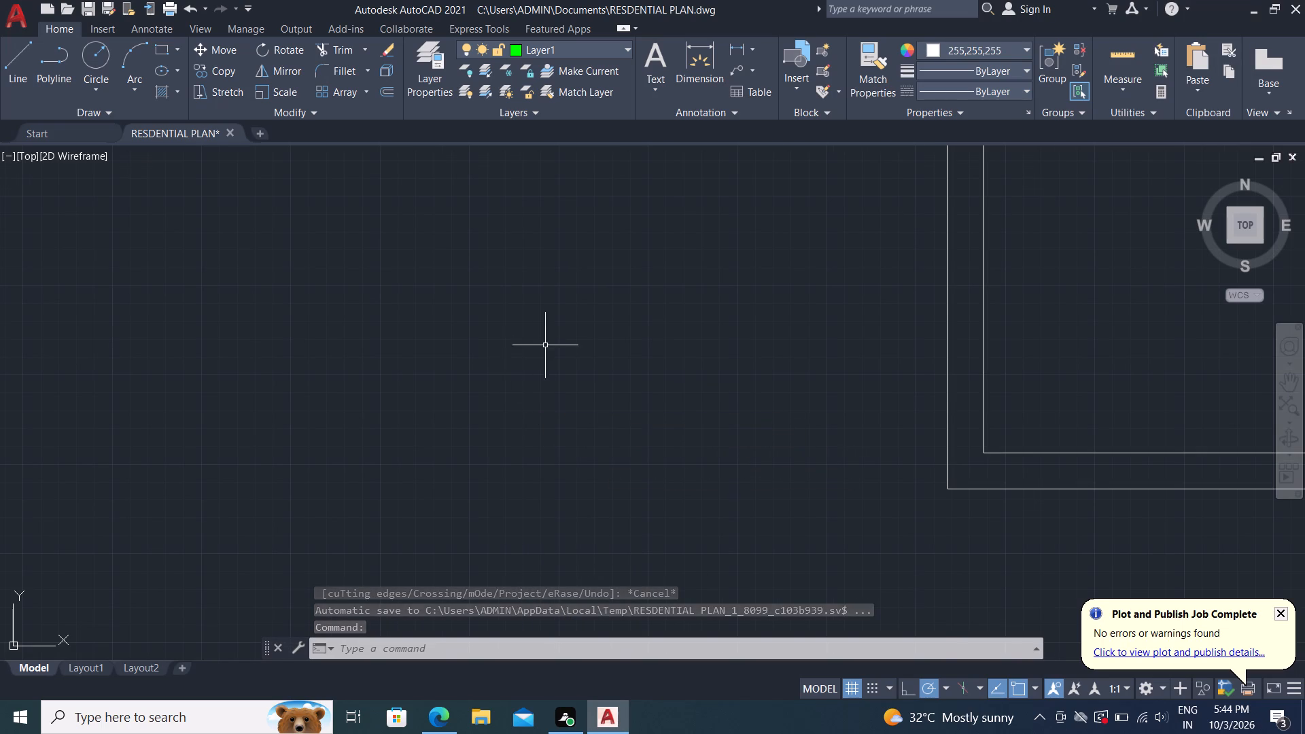
Offset the south face of the 12' room's southern partition 5' south.
scroll(546, 353, down, 2)
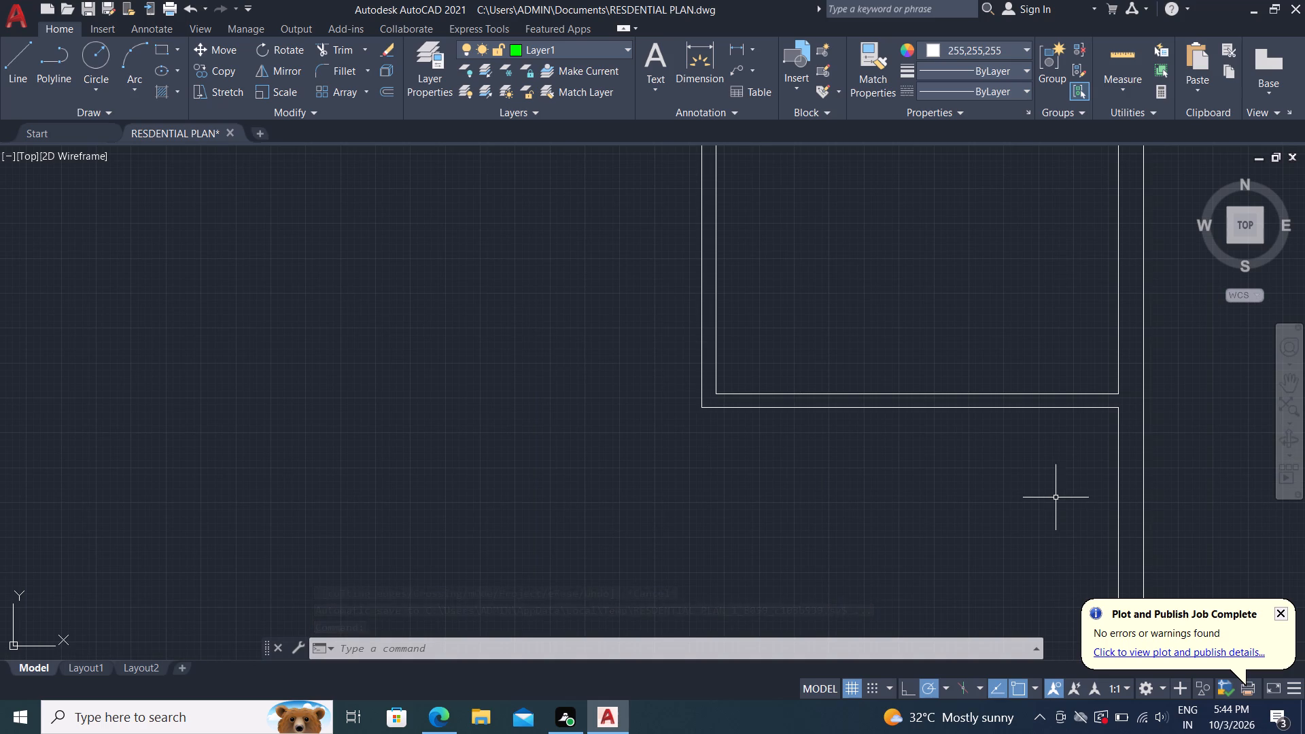
key(o)
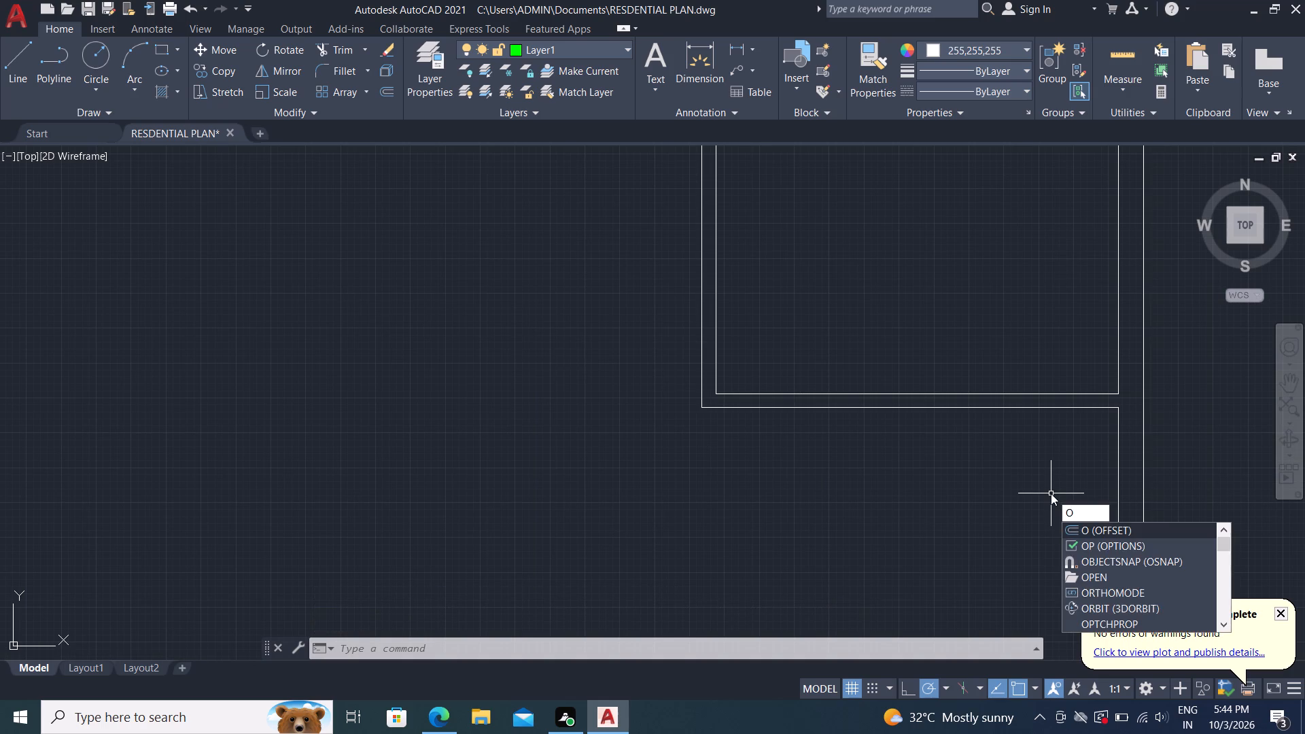
key(space)
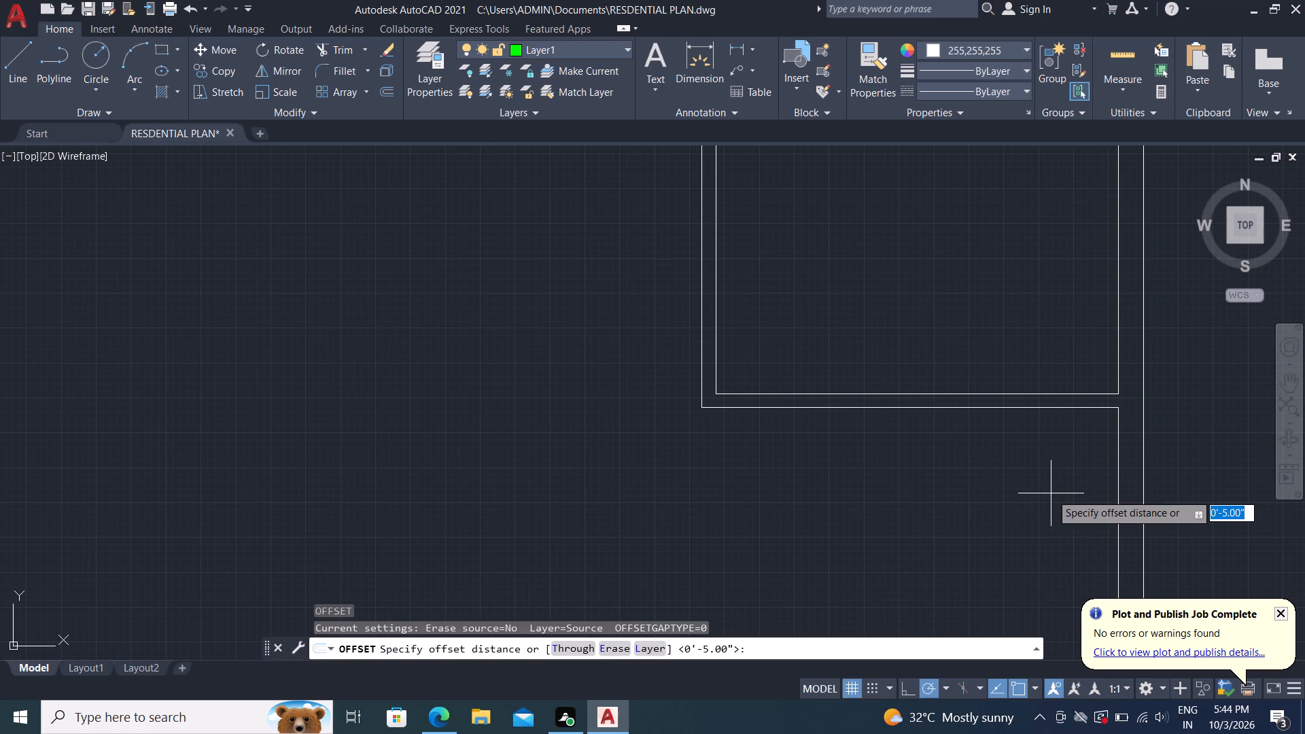
text(5')
key(space)
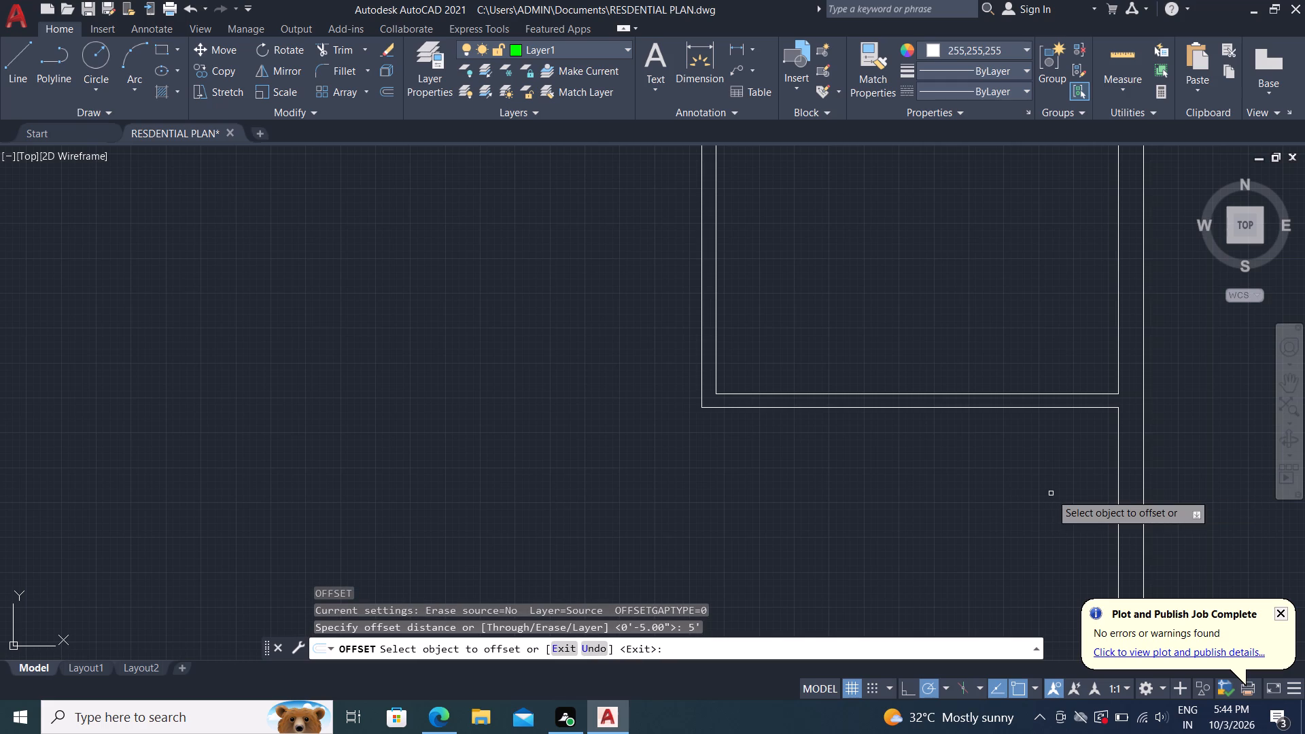
click(993, 409)
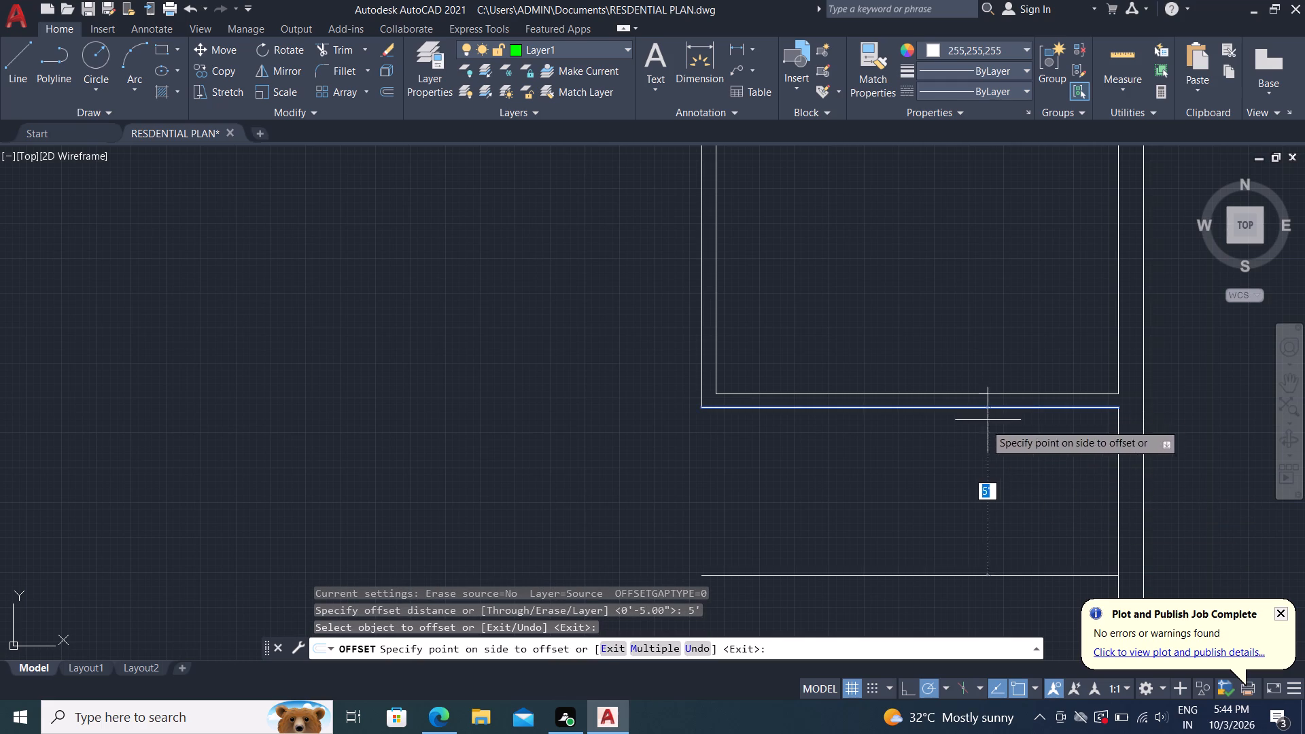
click(830, 511)
middle_drag(857, 510, 805, 275)
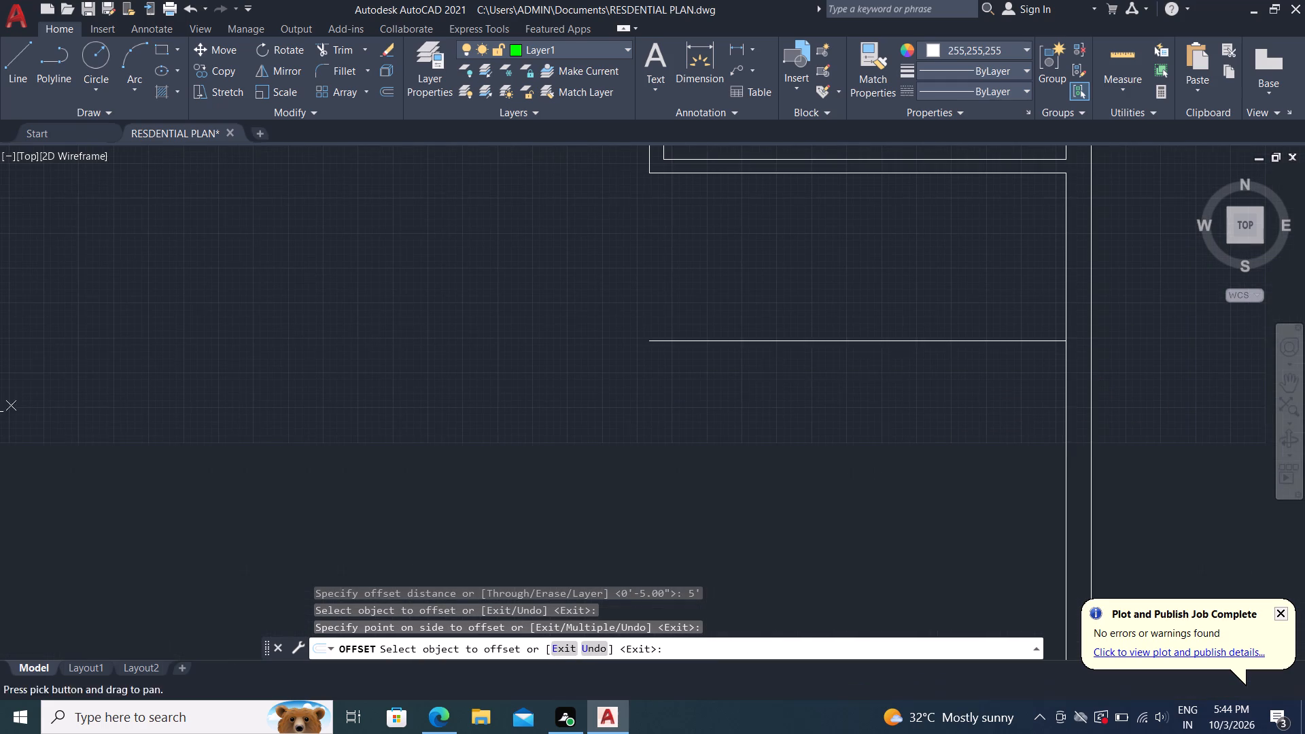
key(Escape)
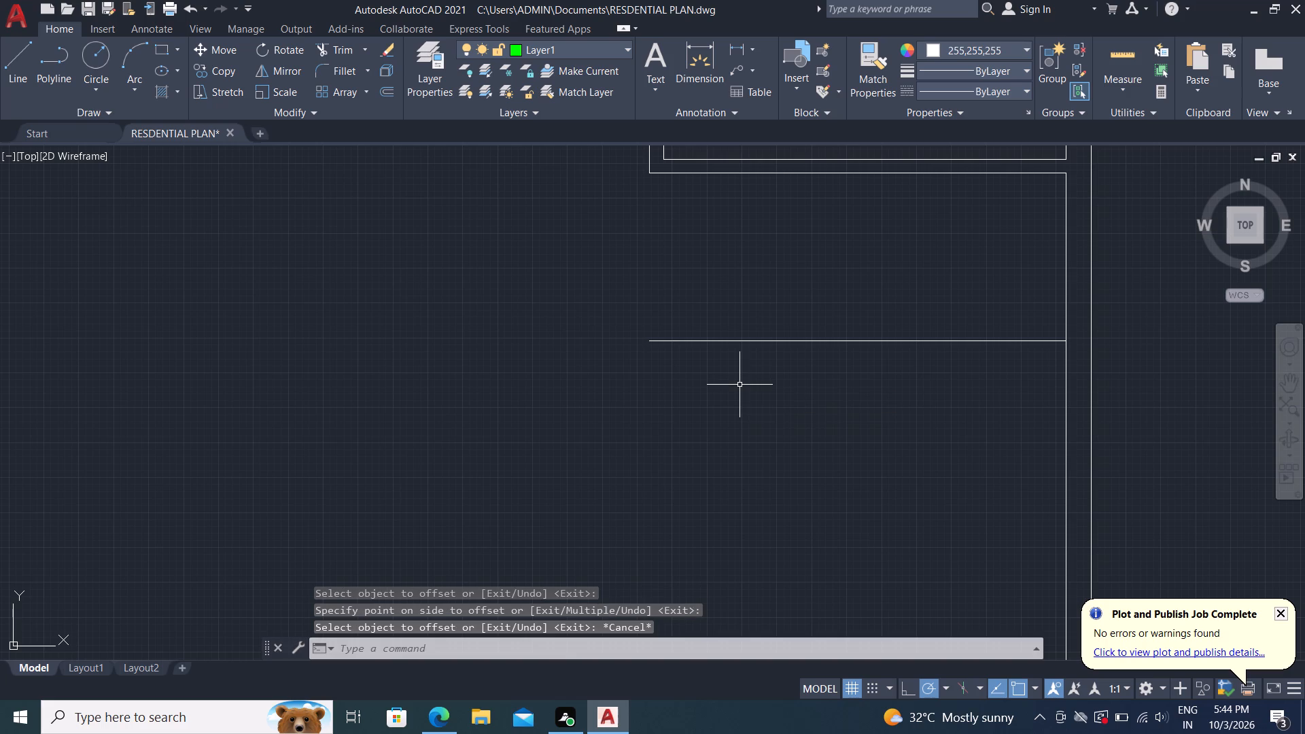
Offset the new horizontal line below the 12' room 5" south to form its partition wall.
text(o)
key(space)
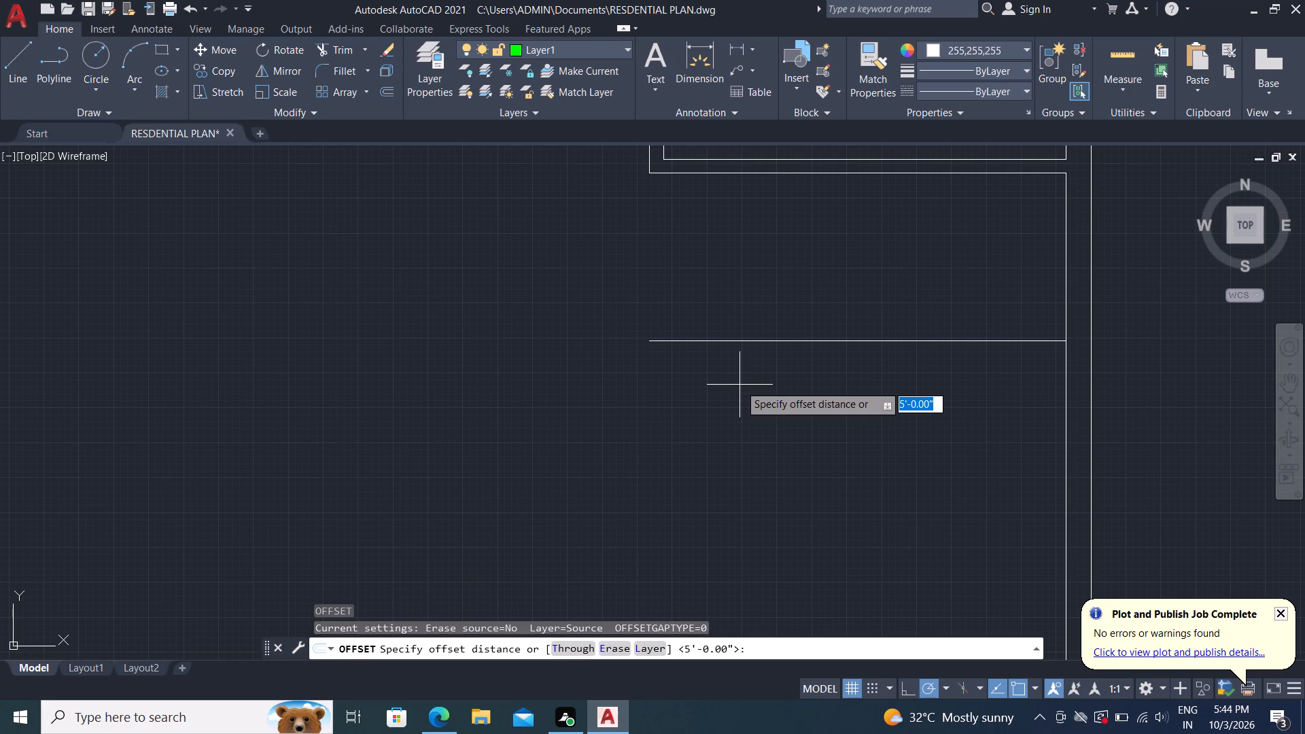
key(5)
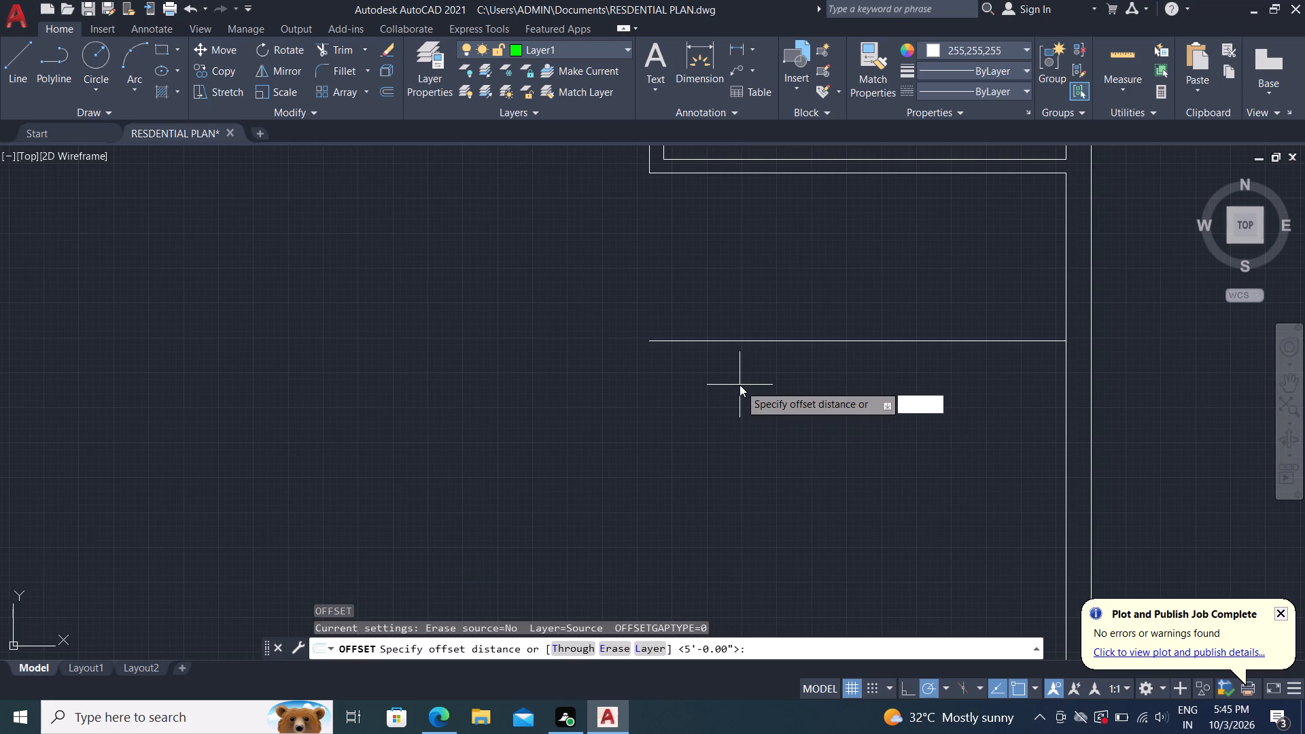
key(shift+quotedbl)
key(Return)
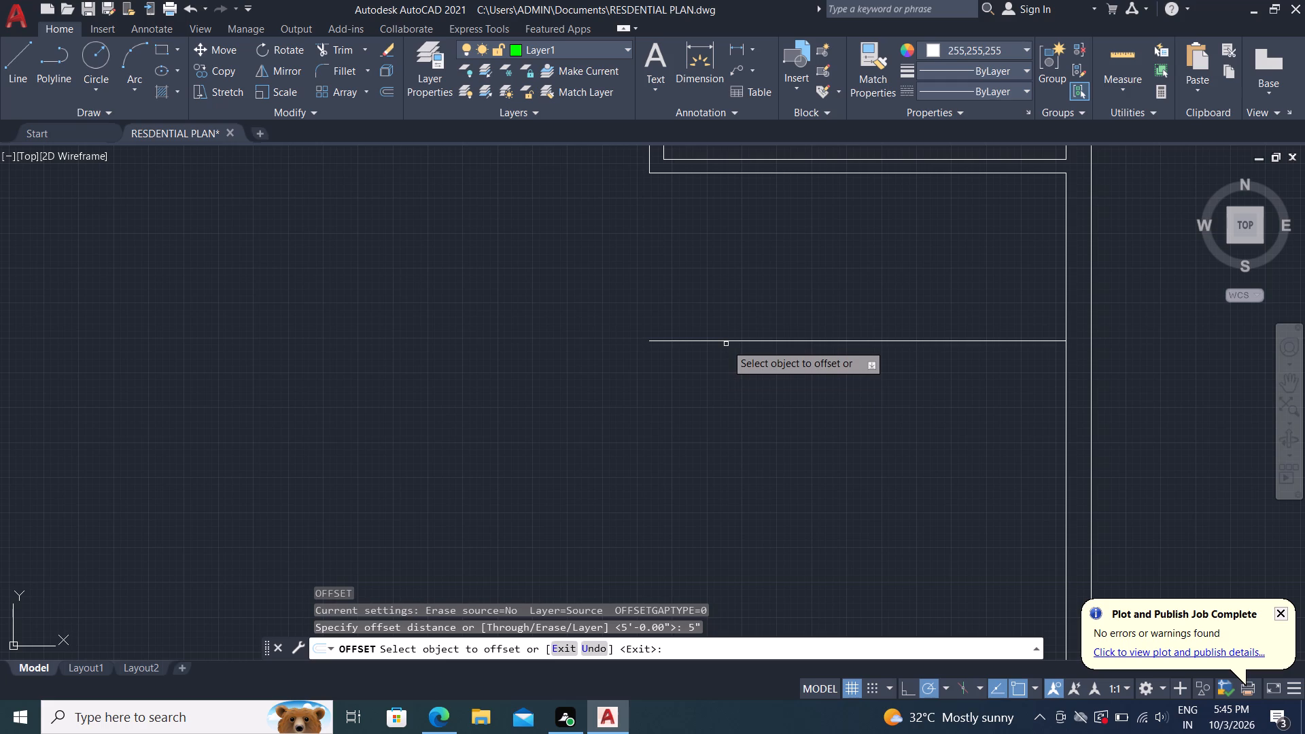
click(726, 344)
click(727, 342)
click(734, 371)
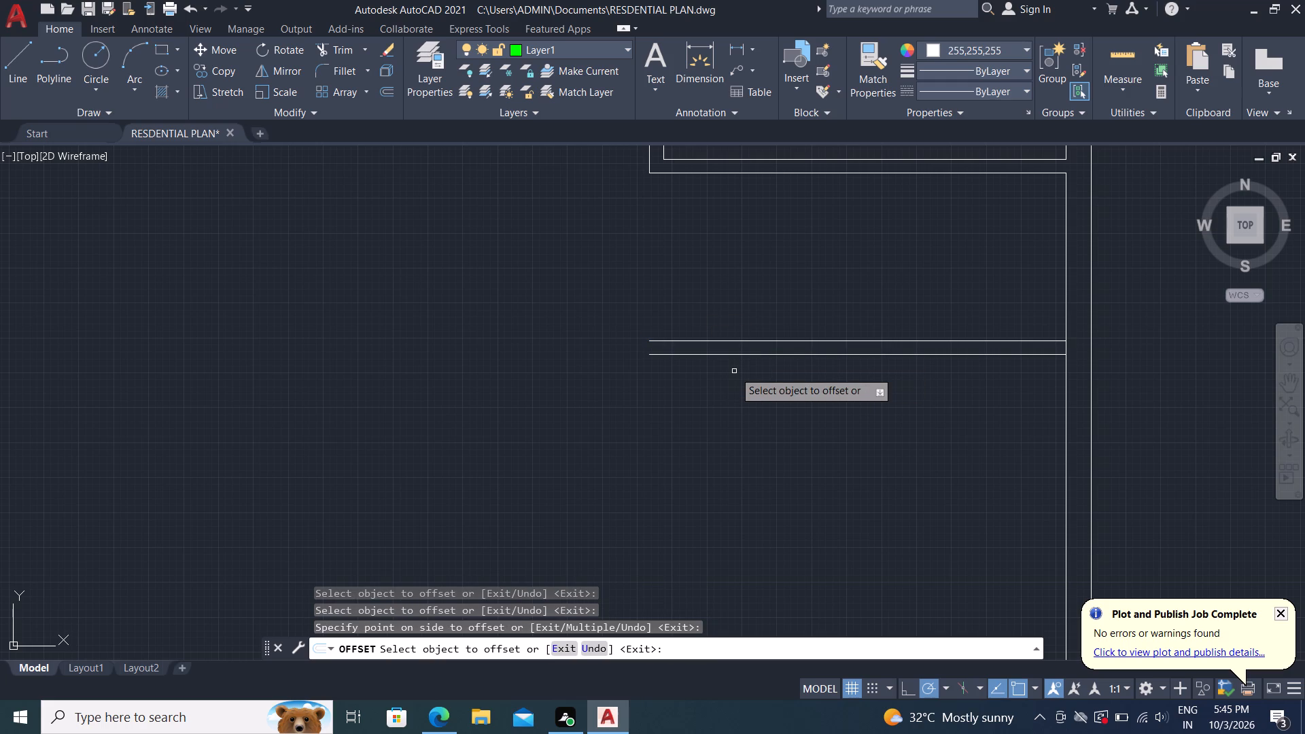
key(Escape)
Offset the south face of the new 5" partition 5' south.
text(o)
key(space)
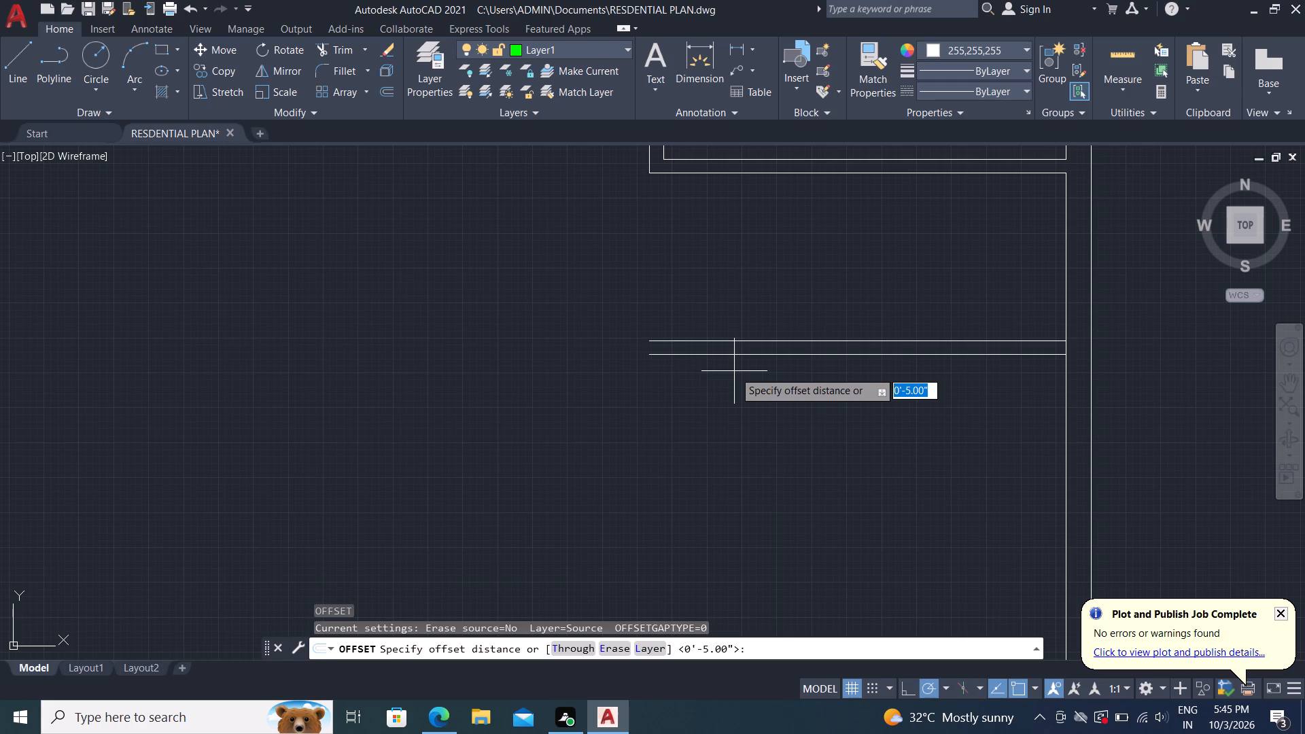
key(5)
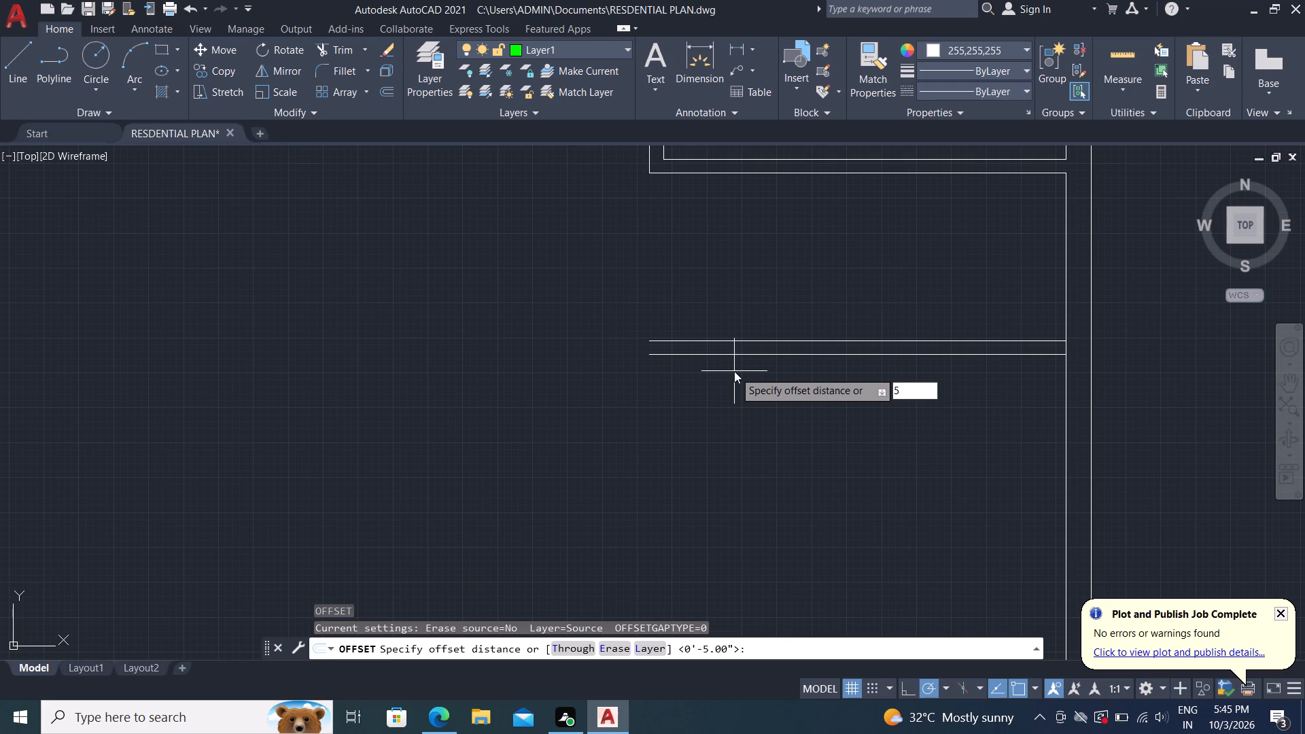
text(')
key(space)
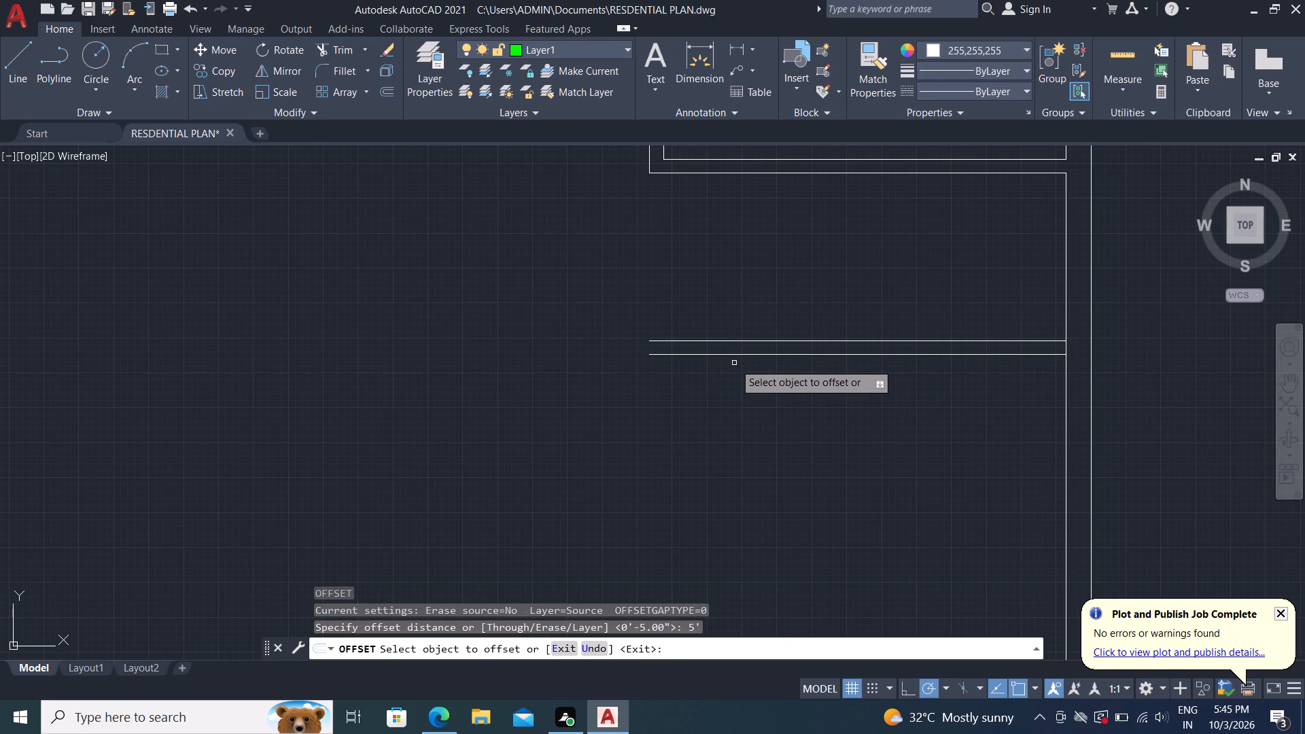
click(773, 357)
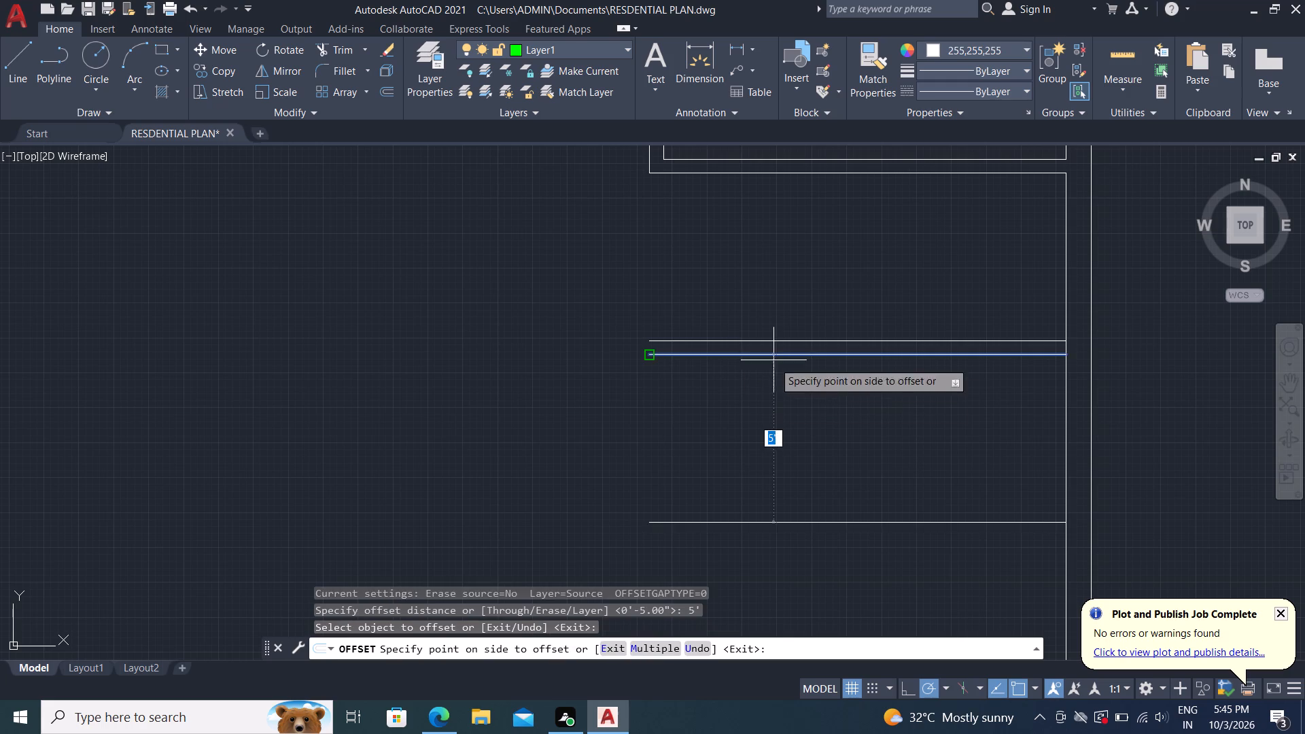
click(780, 442)
middle_drag(792, 478, 767, 403)
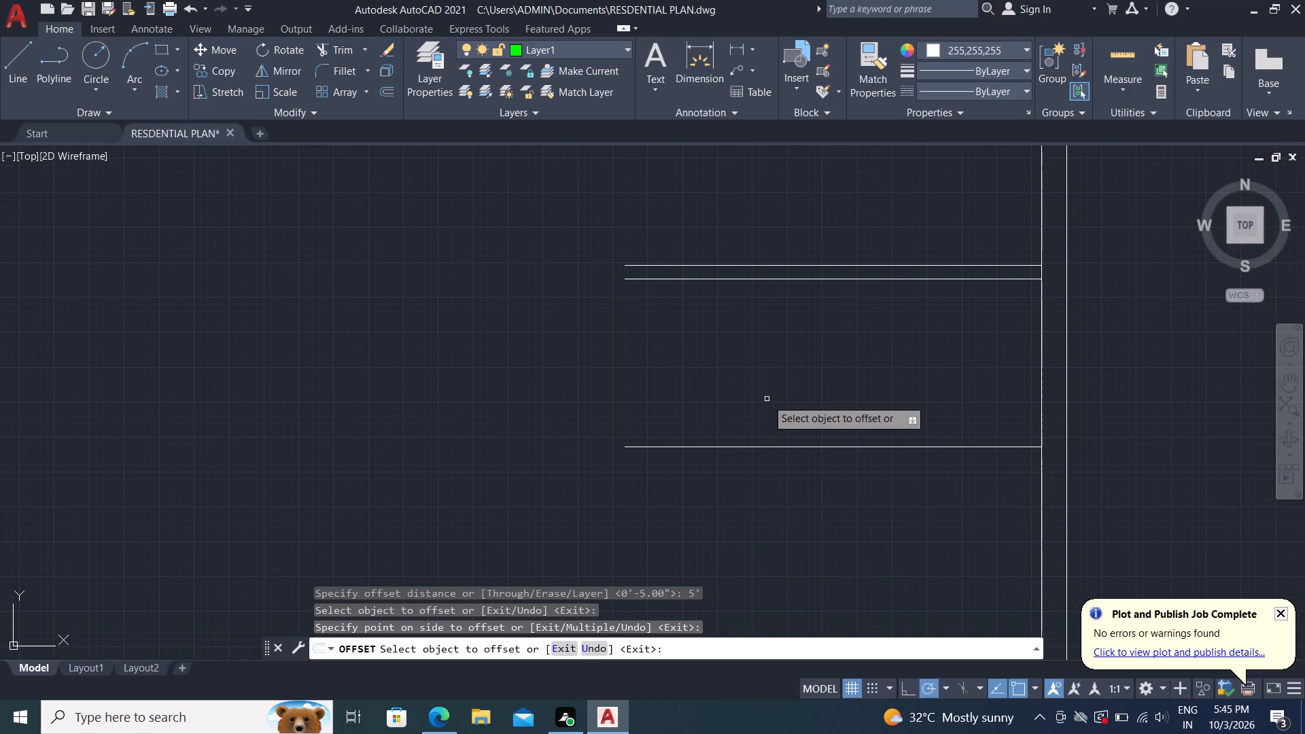
key(Escape)
Offset the lowest horizontal line 5" south to form the second partition wall below the 12' room.
text(o)
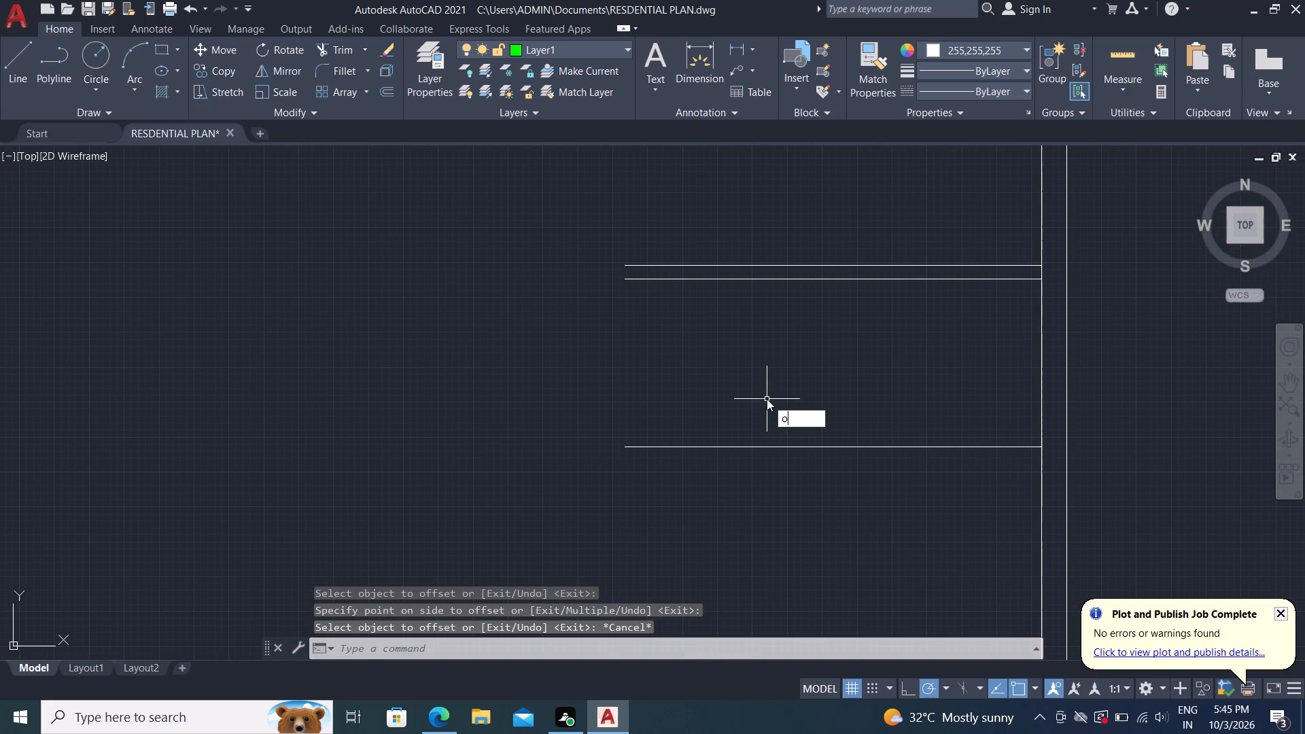
key(space)
key(5)
key(shift+quotedbl)
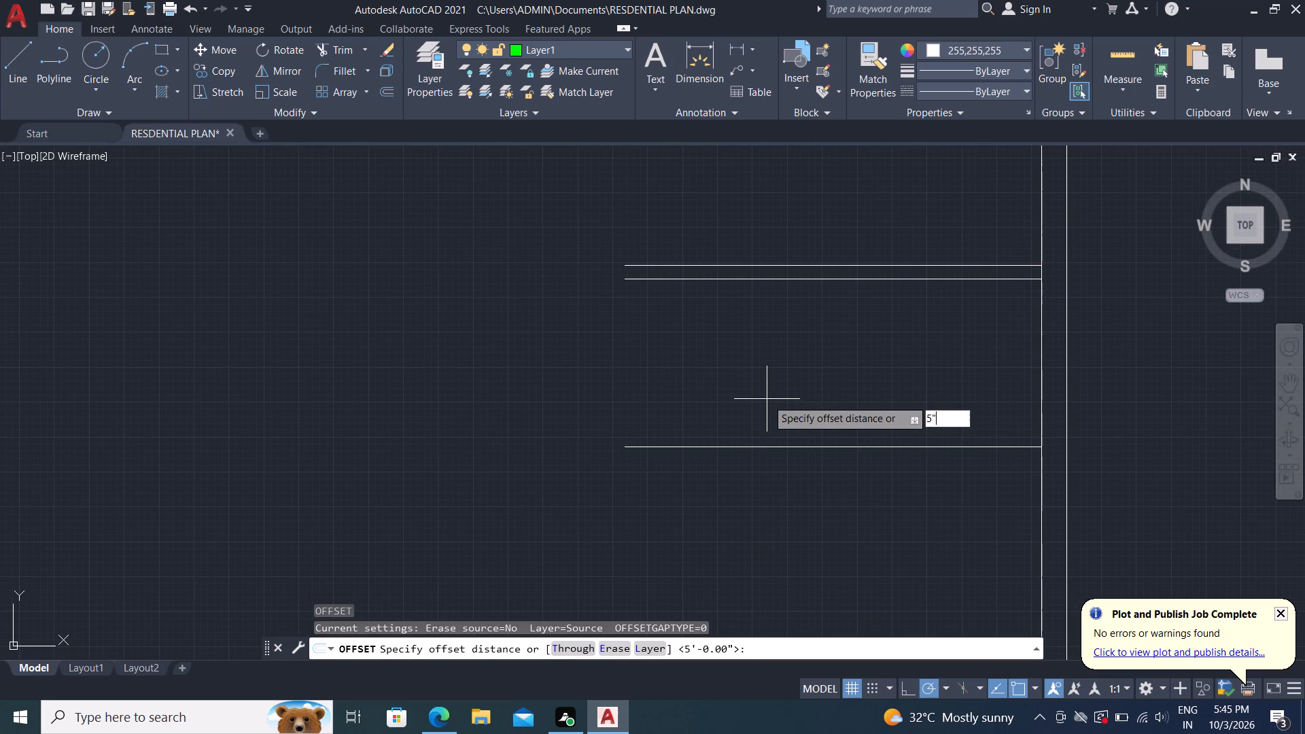
key(Return)
click(786, 448)
click(790, 489)
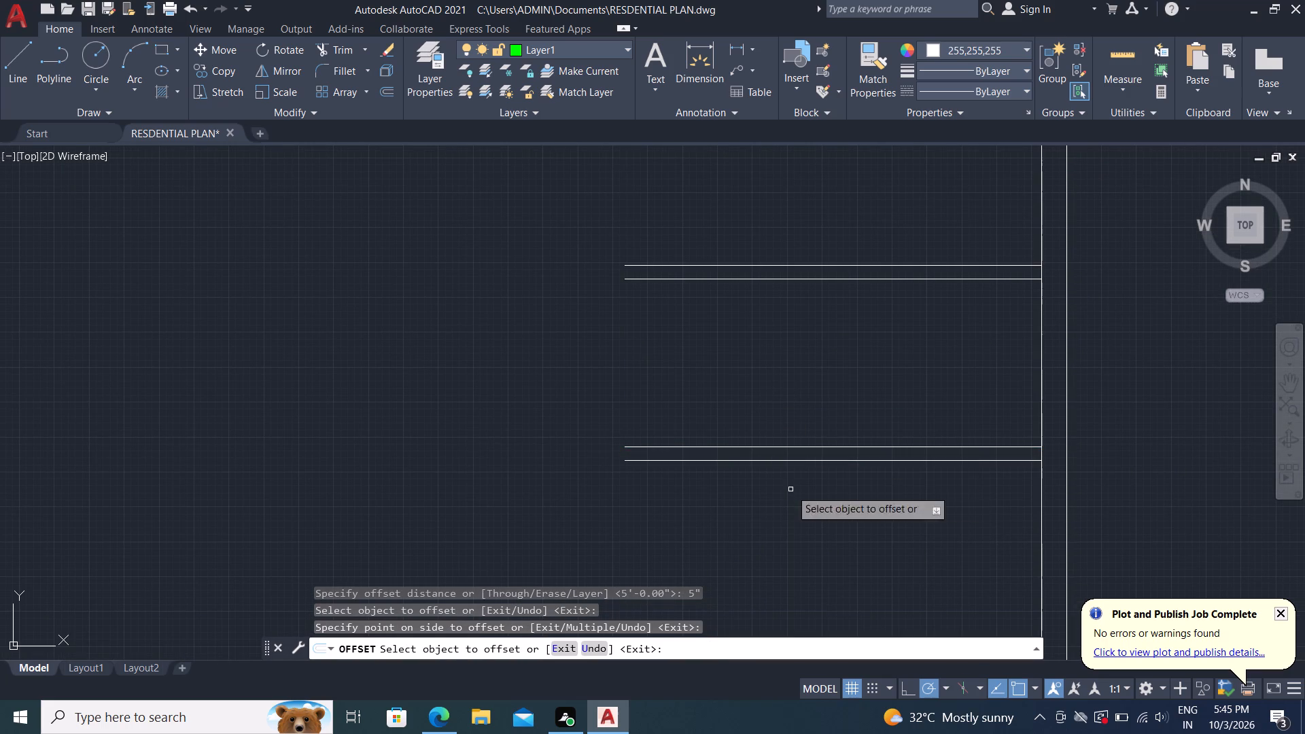
scroll(871, 527, down, 1)
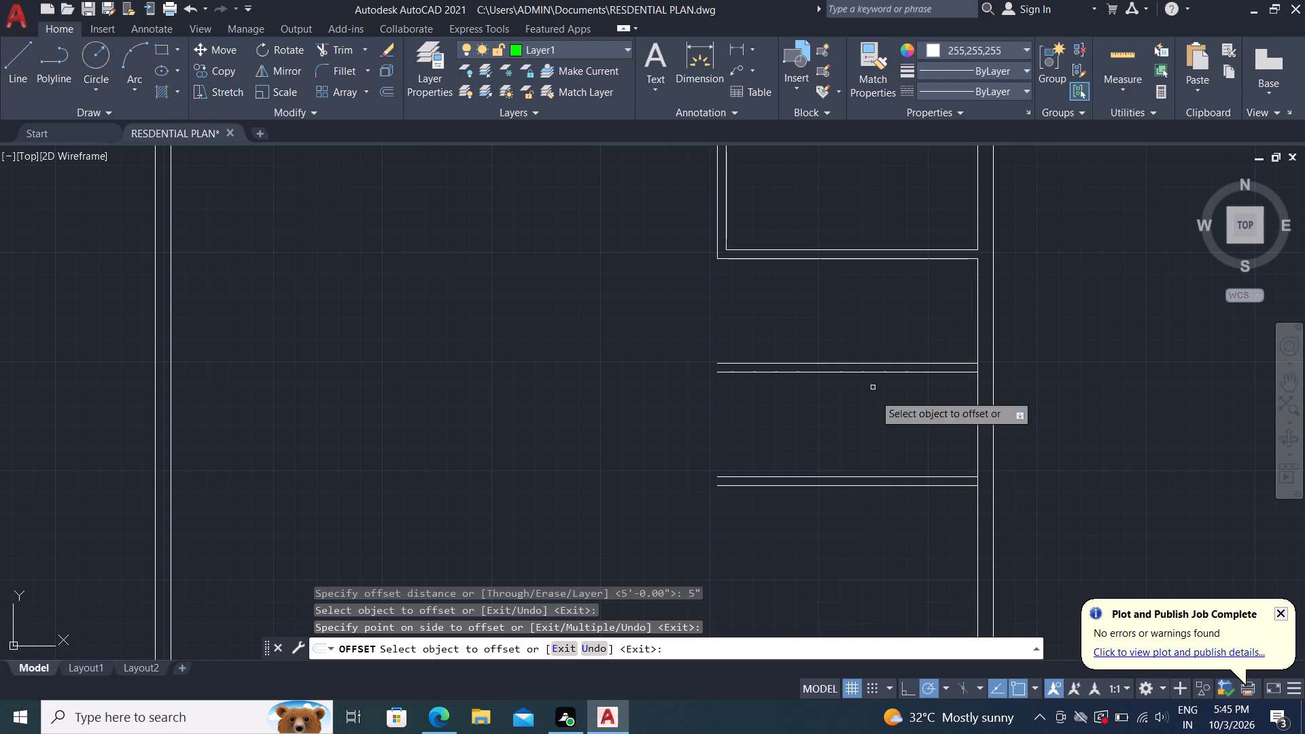
middle_drag(821, 561, 812, 478)
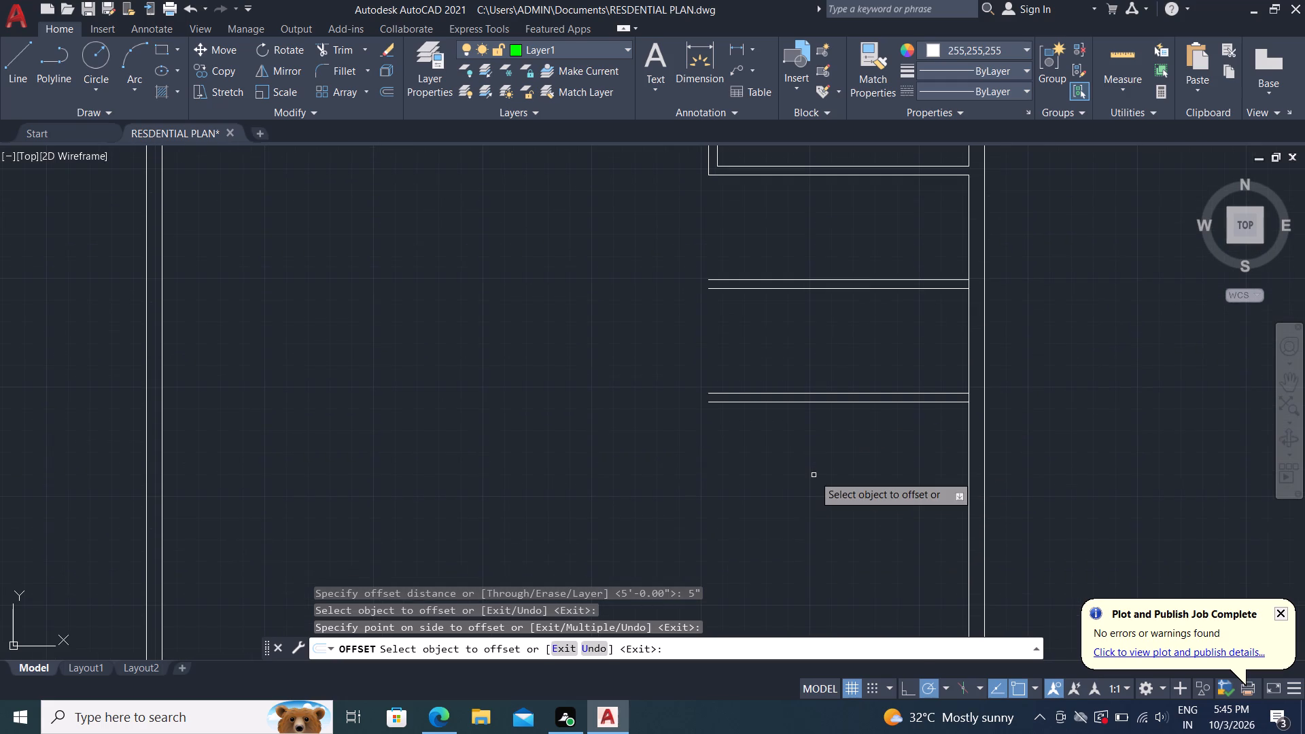
key(Escape)
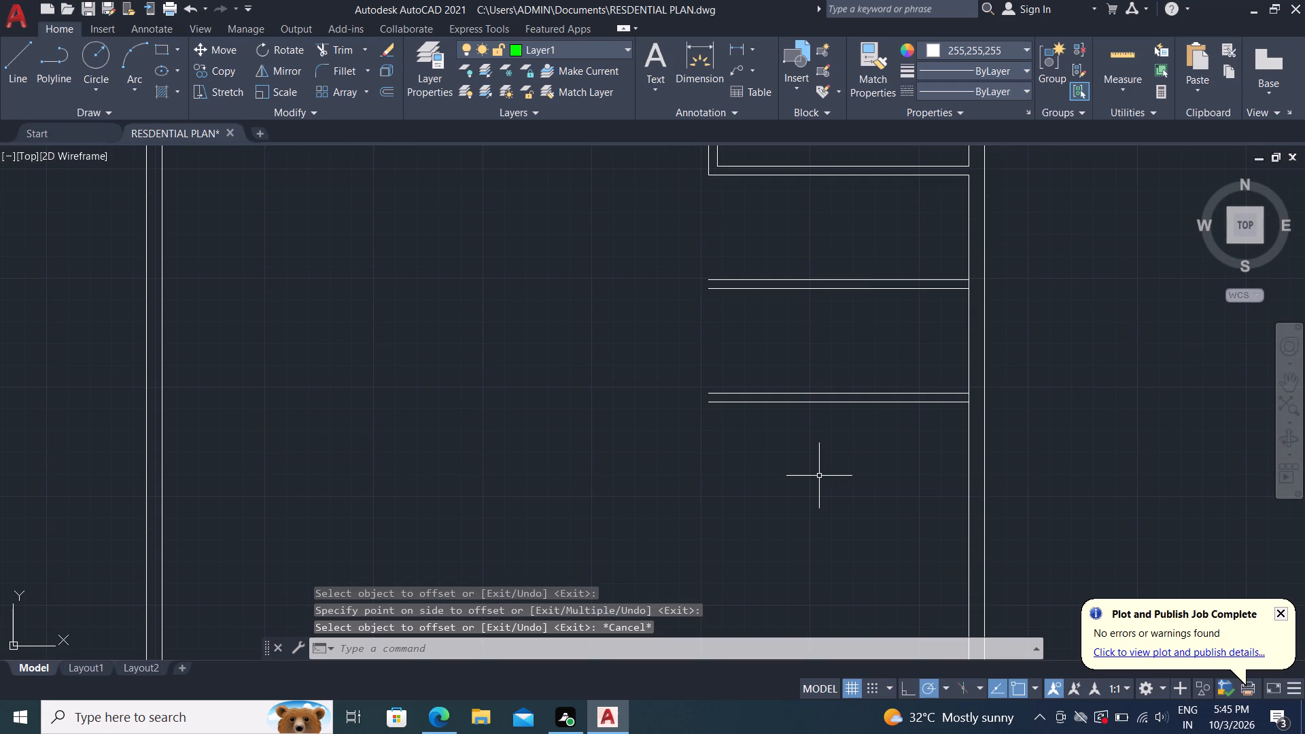
Offset the south face of the second partition below the 12' room 5' south.
key(o)
key(space)
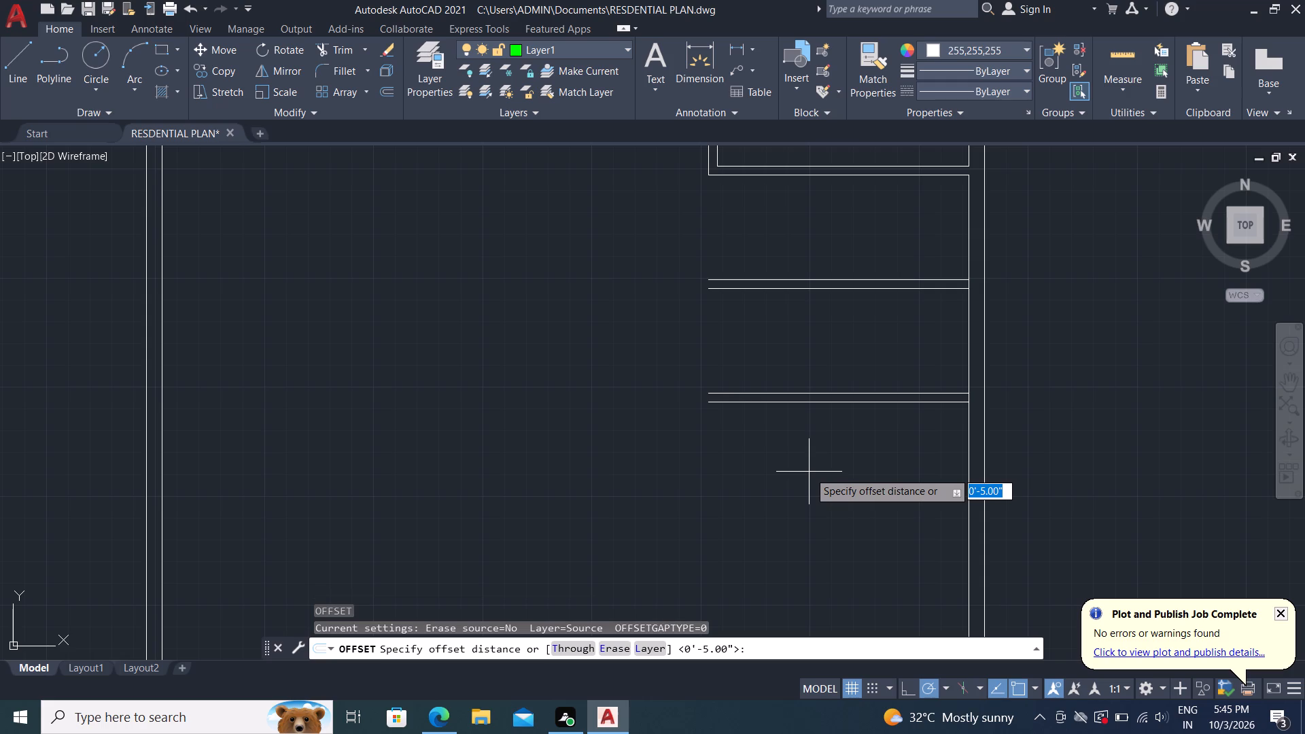
text(5')
key(space)
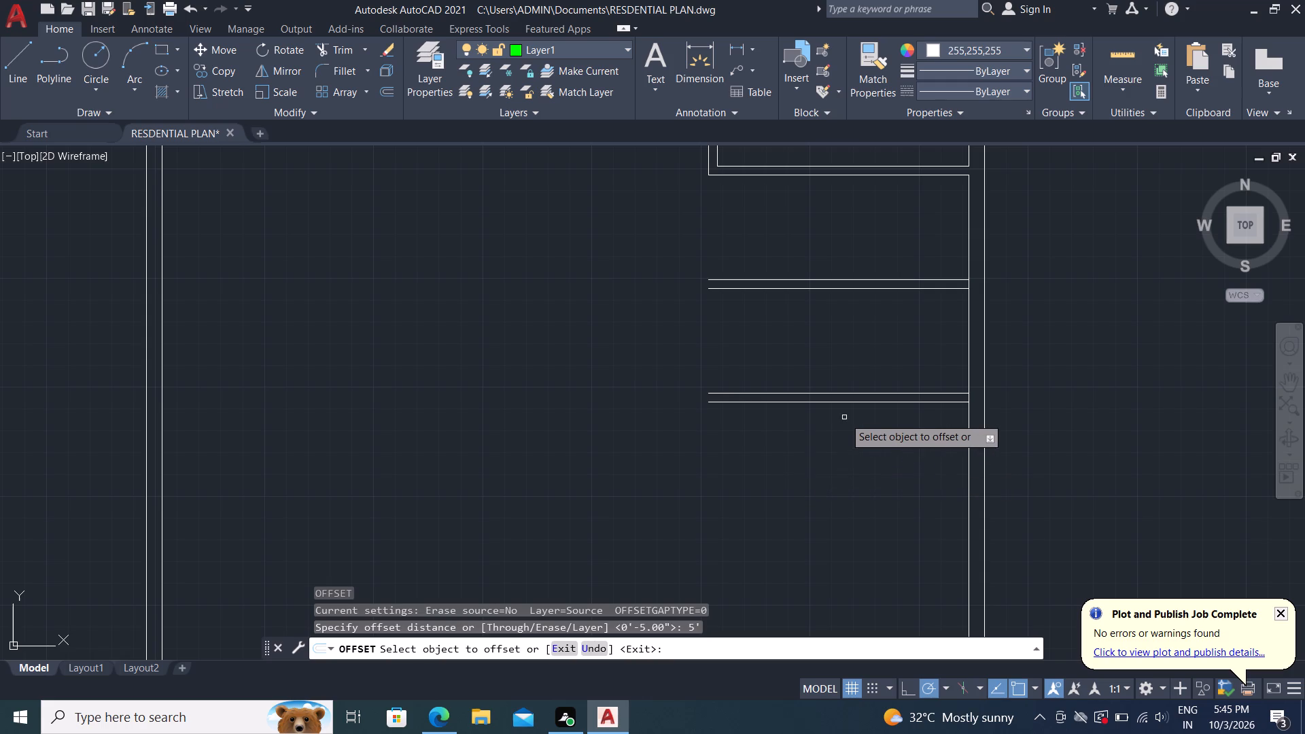
click(849, 402)
click(824, 587)
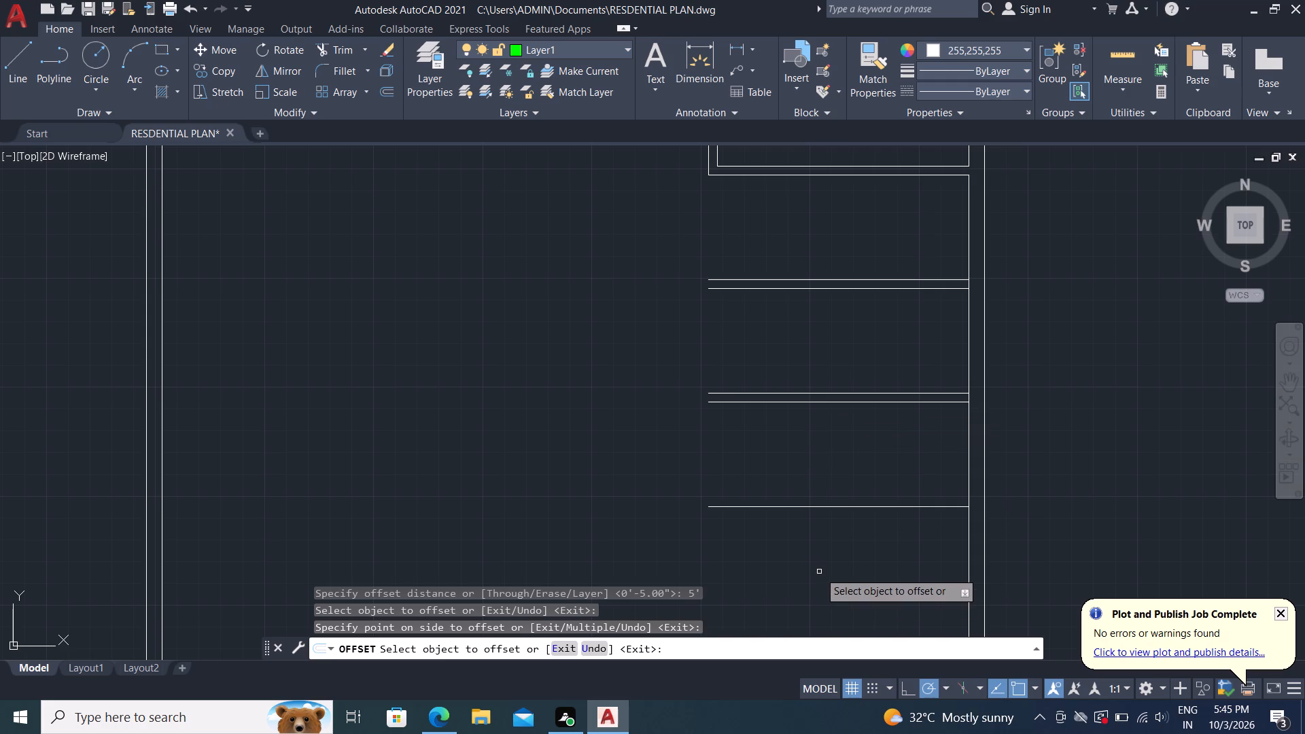
key(Escape)
Offset the new horizontal line 5" south to form the third partition wall below the 12' room.
key(o)
key(space)
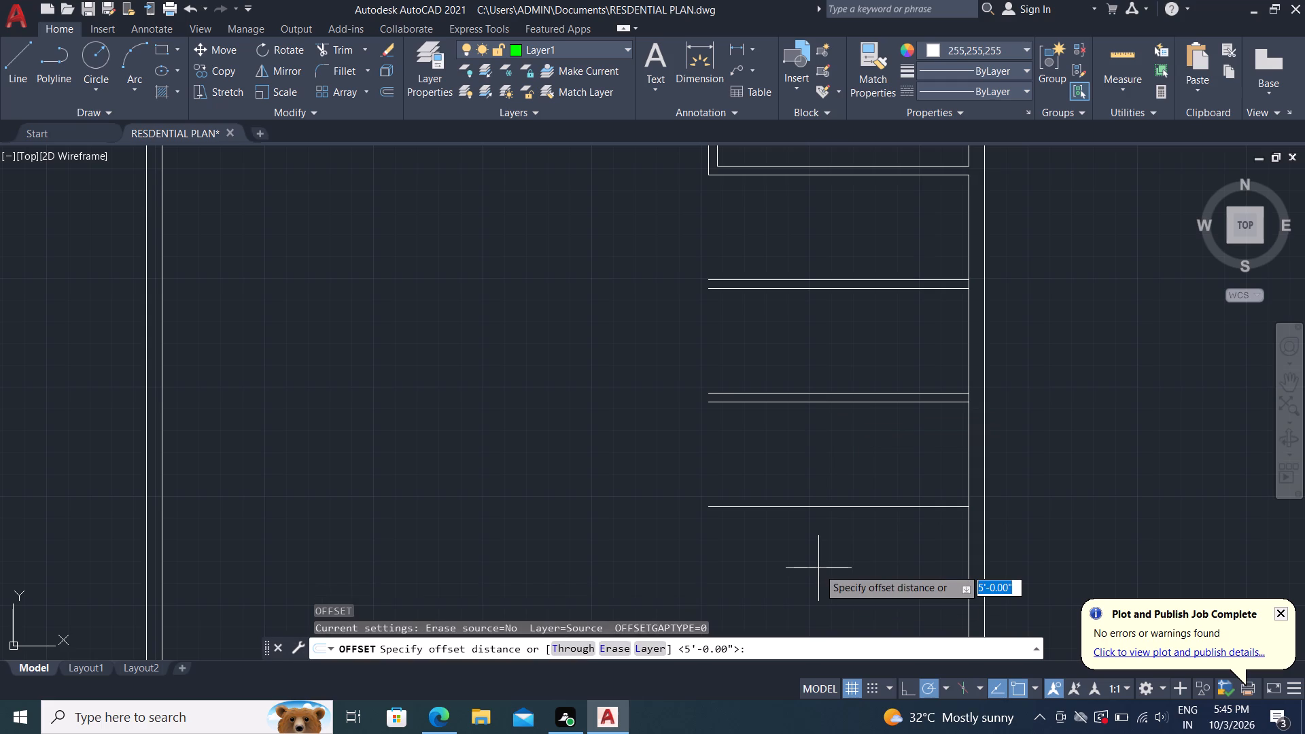
text(5")
key(Return)
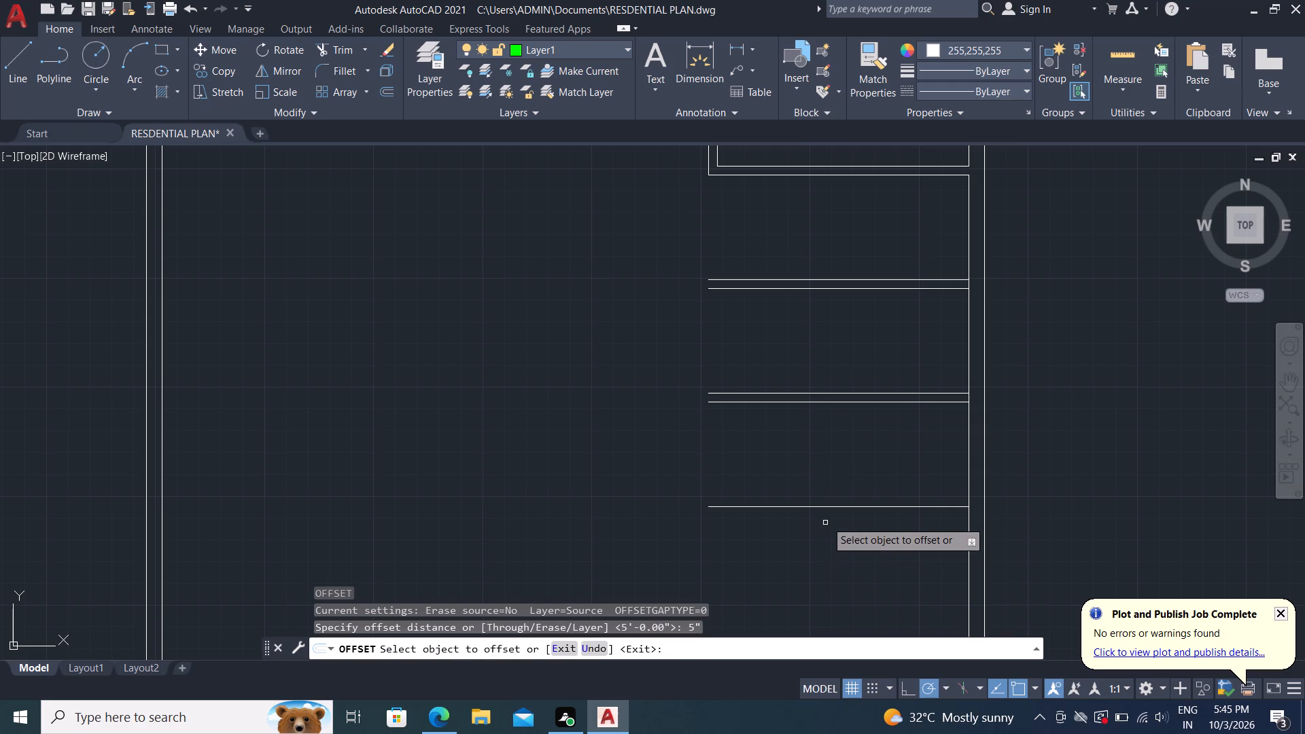
click(835, 508)
click(809, 542)
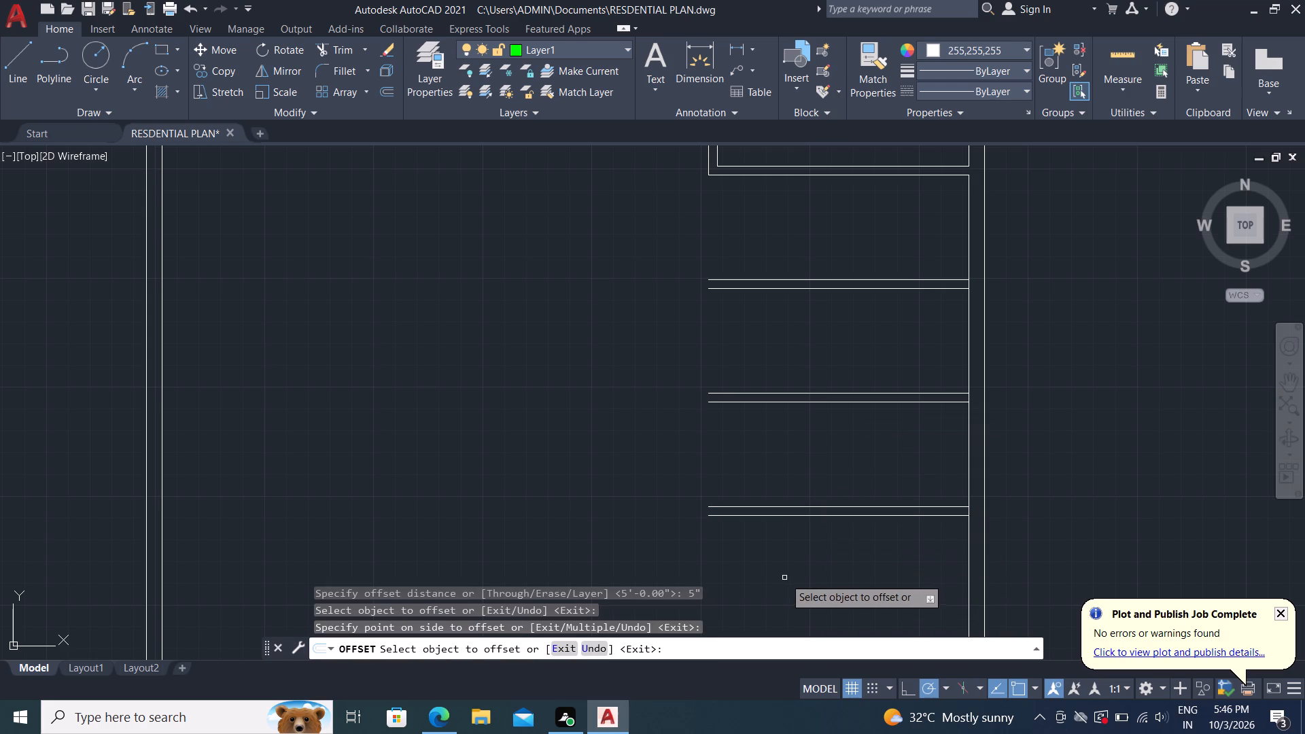
key(Escape)
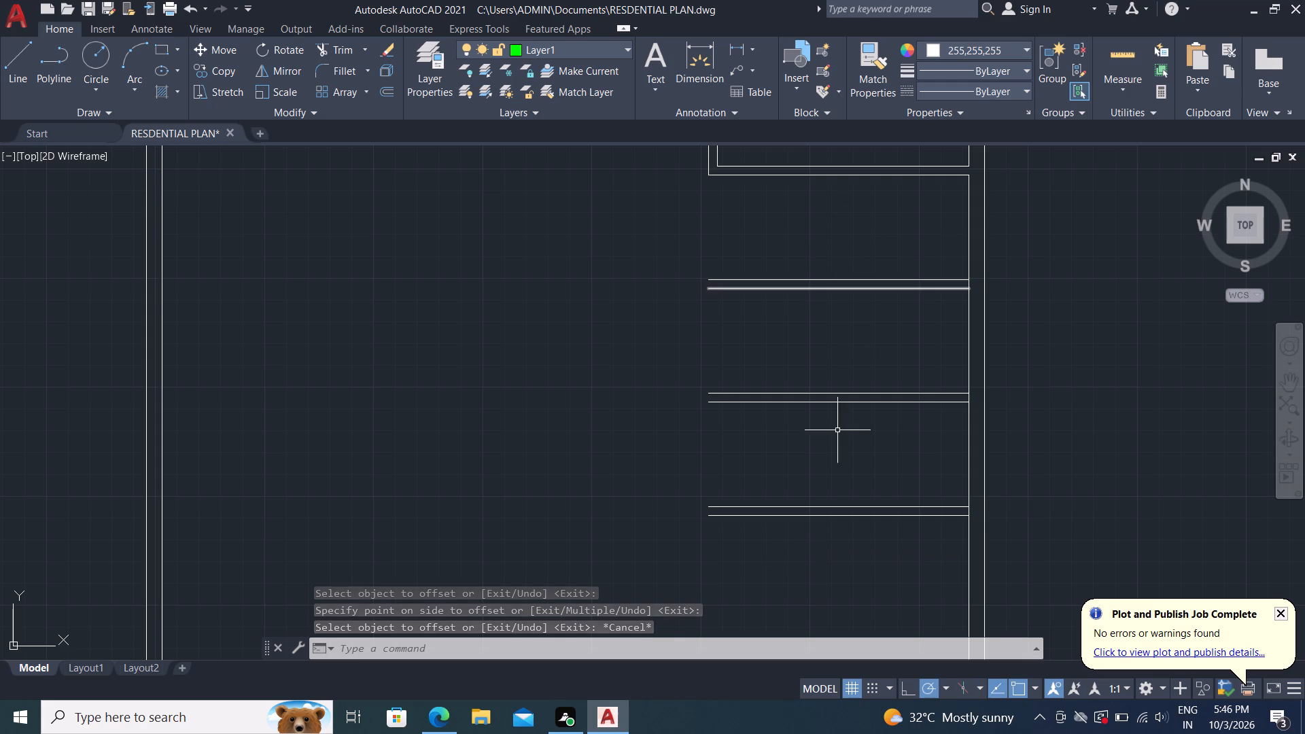
Offset the south face of the third partition below the 12' room 5' south.
middle_drag(832, 357, 843, 428)
middle_drag(839, 408, 829, 310)
middle_drag(829, 307, 830, 300)
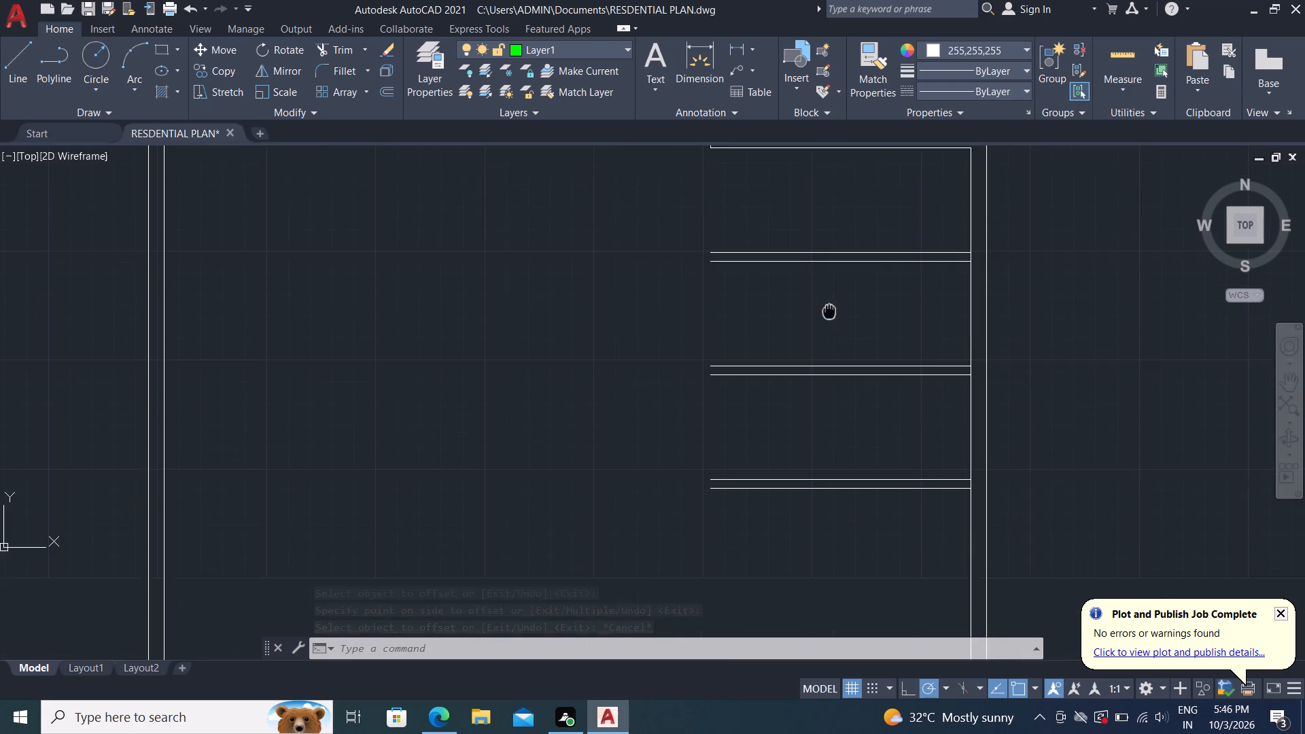
key(Escape)
key(o)
key(space)
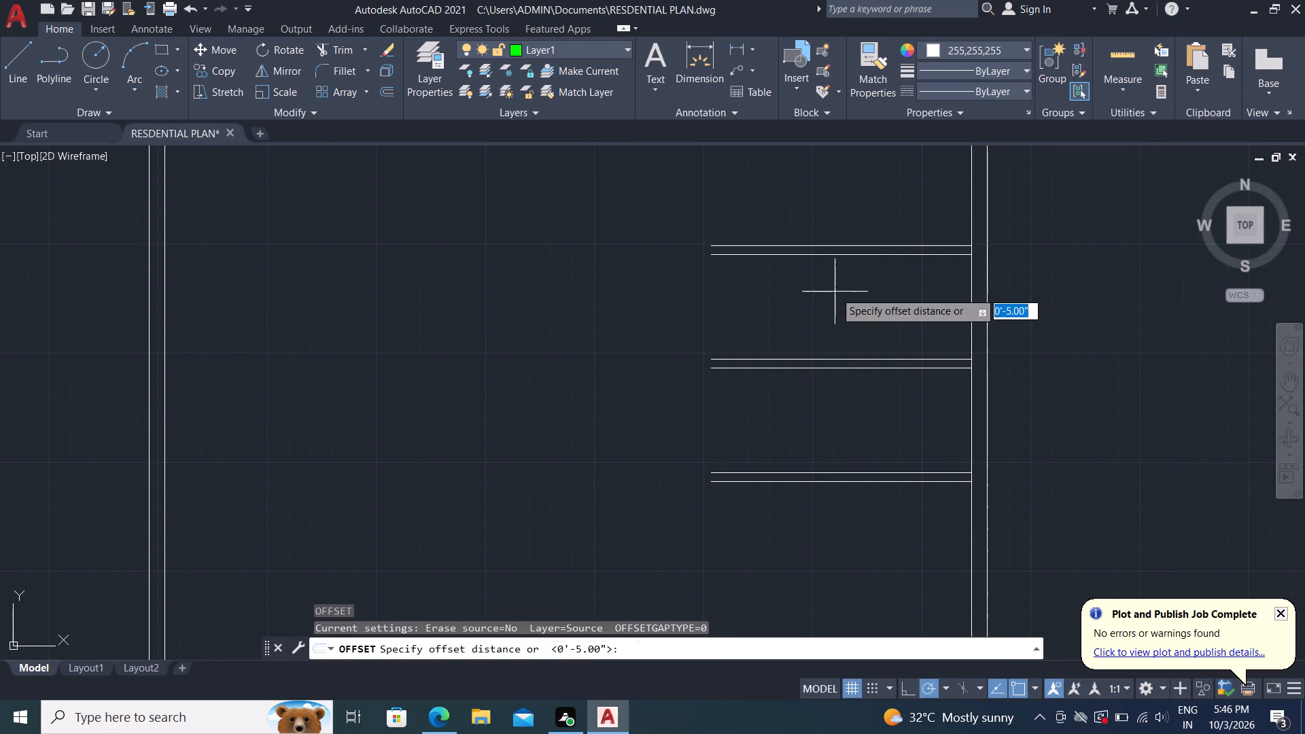
text(5')
key(space)
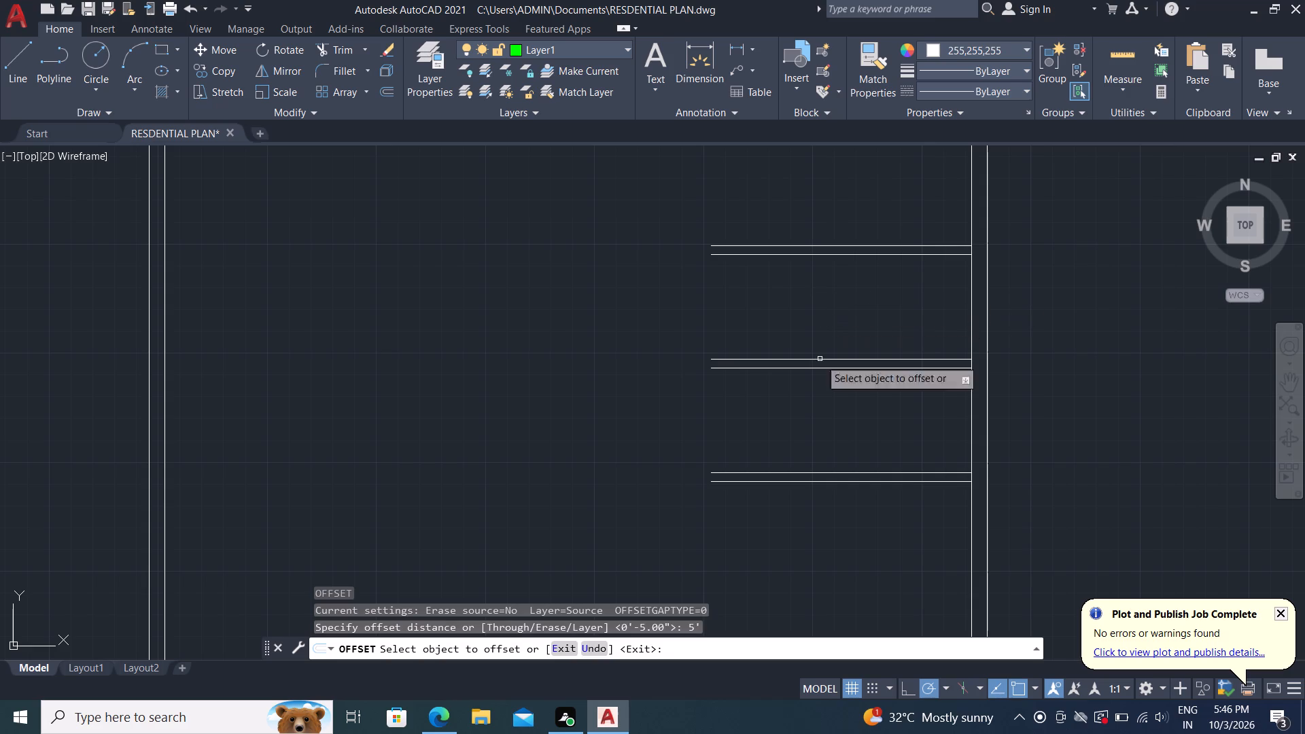
click(786, 482)
click(791, 572)
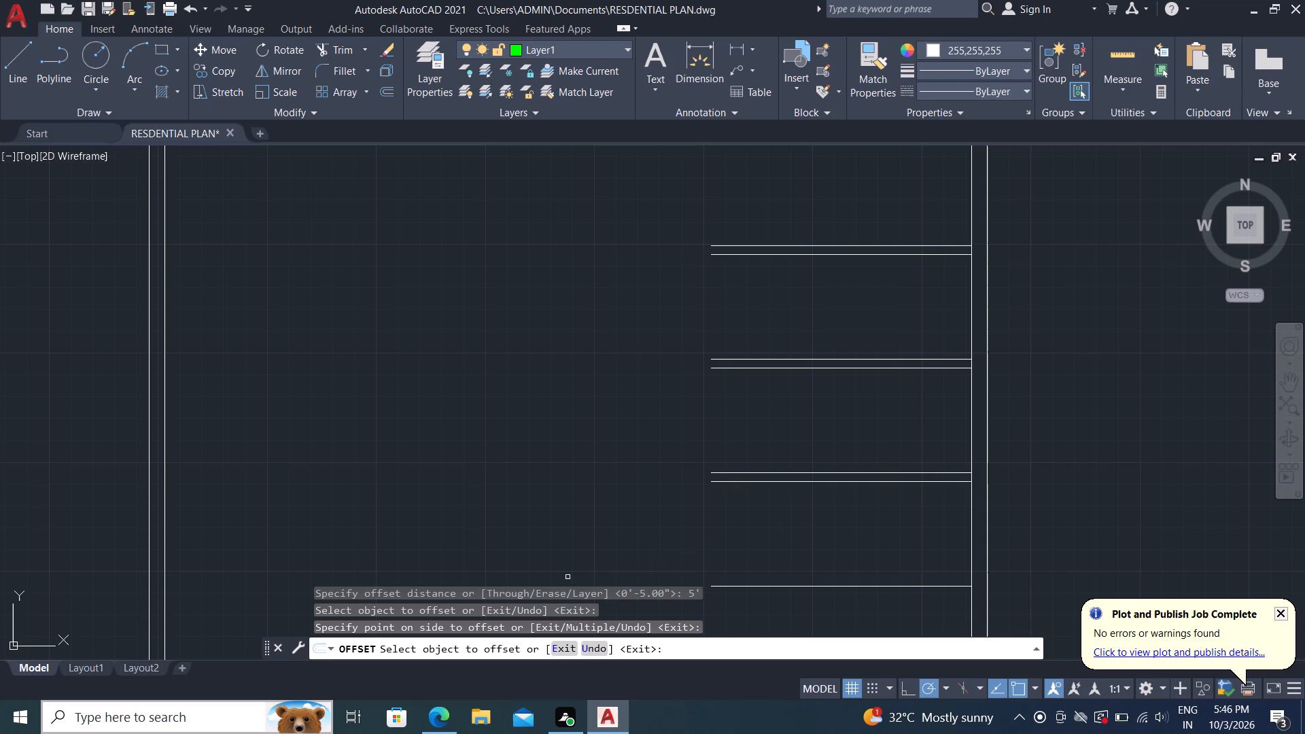
key(Escape)
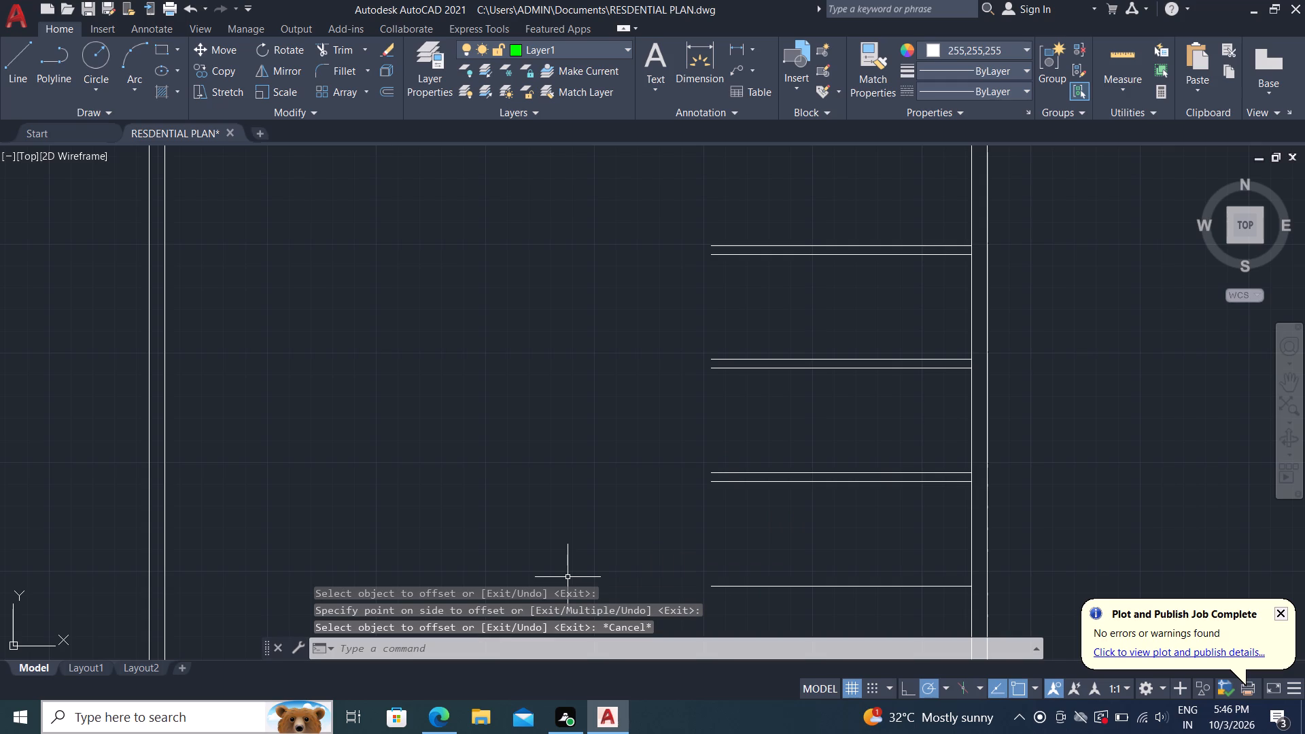
Offset the new horizontal line 5" south to form the fourth partition wall below the 12' room.
text(o)
key(space)
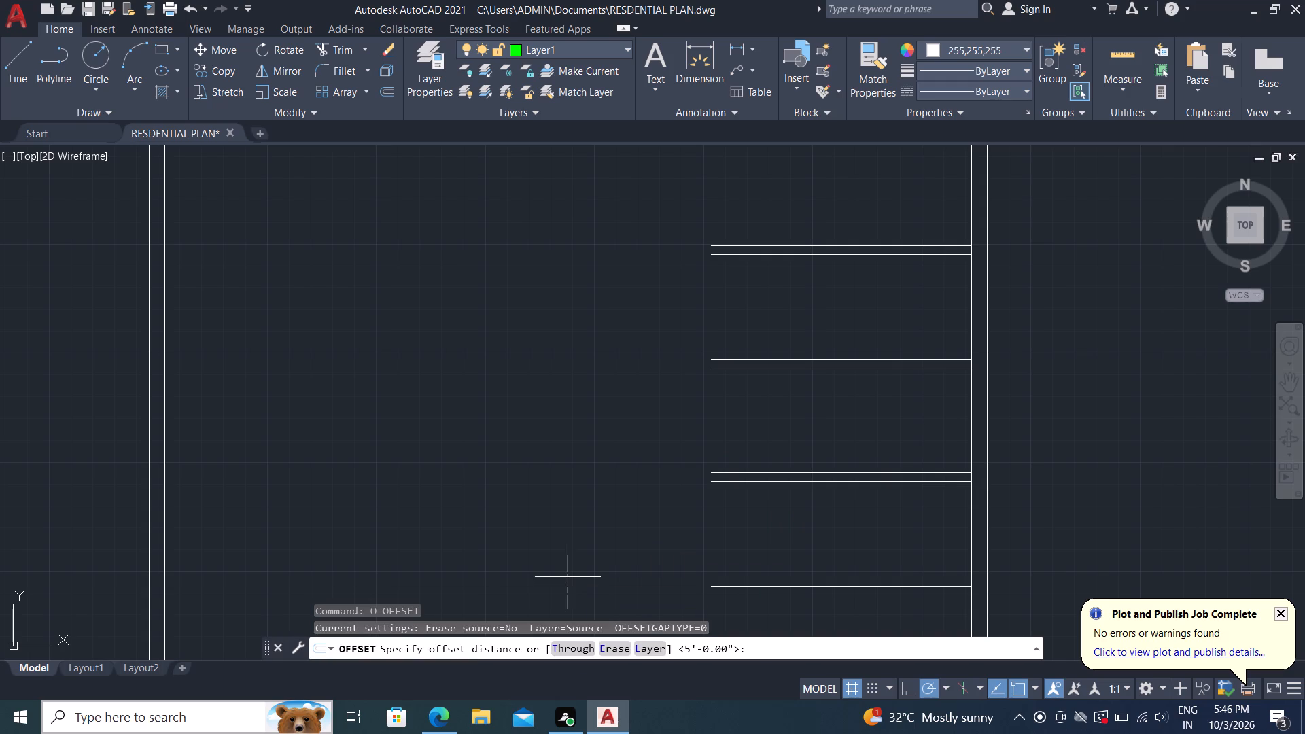
key(5)
key(shift+quotedbl)
key(Return)
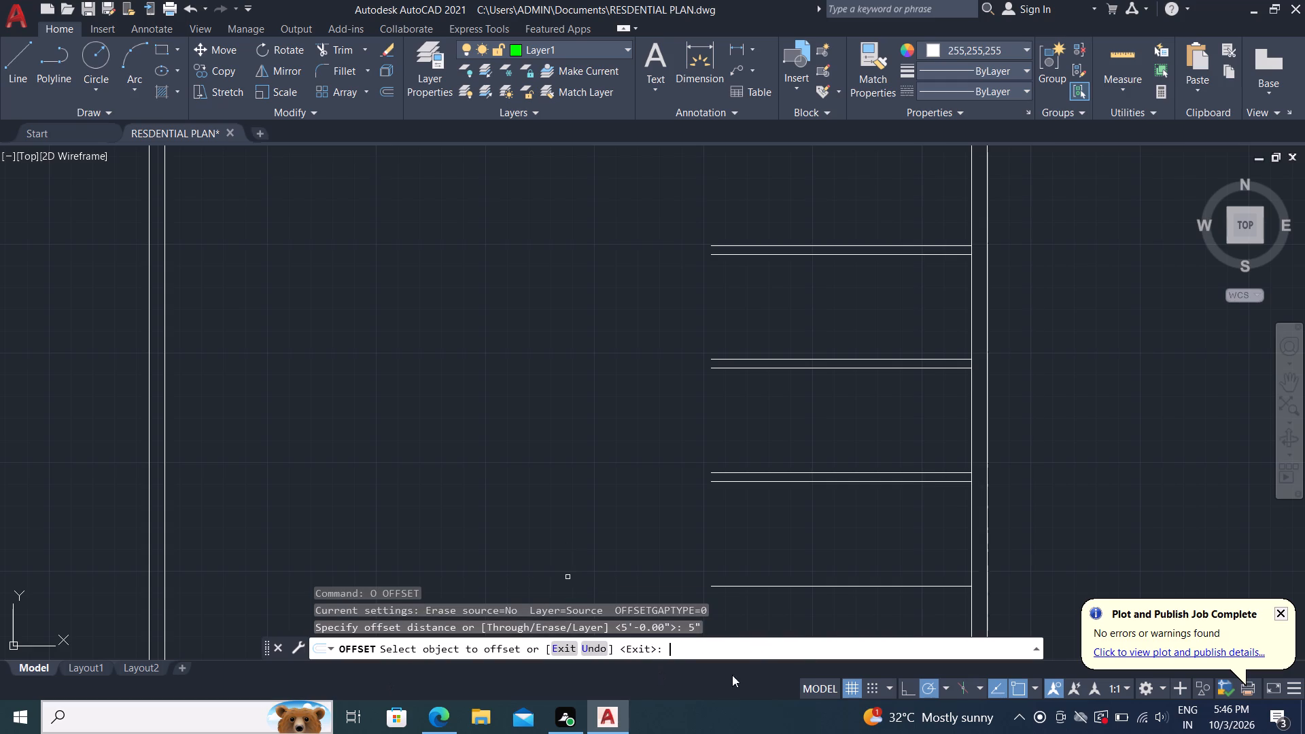
middle_drag(816, 595, 771, 297)
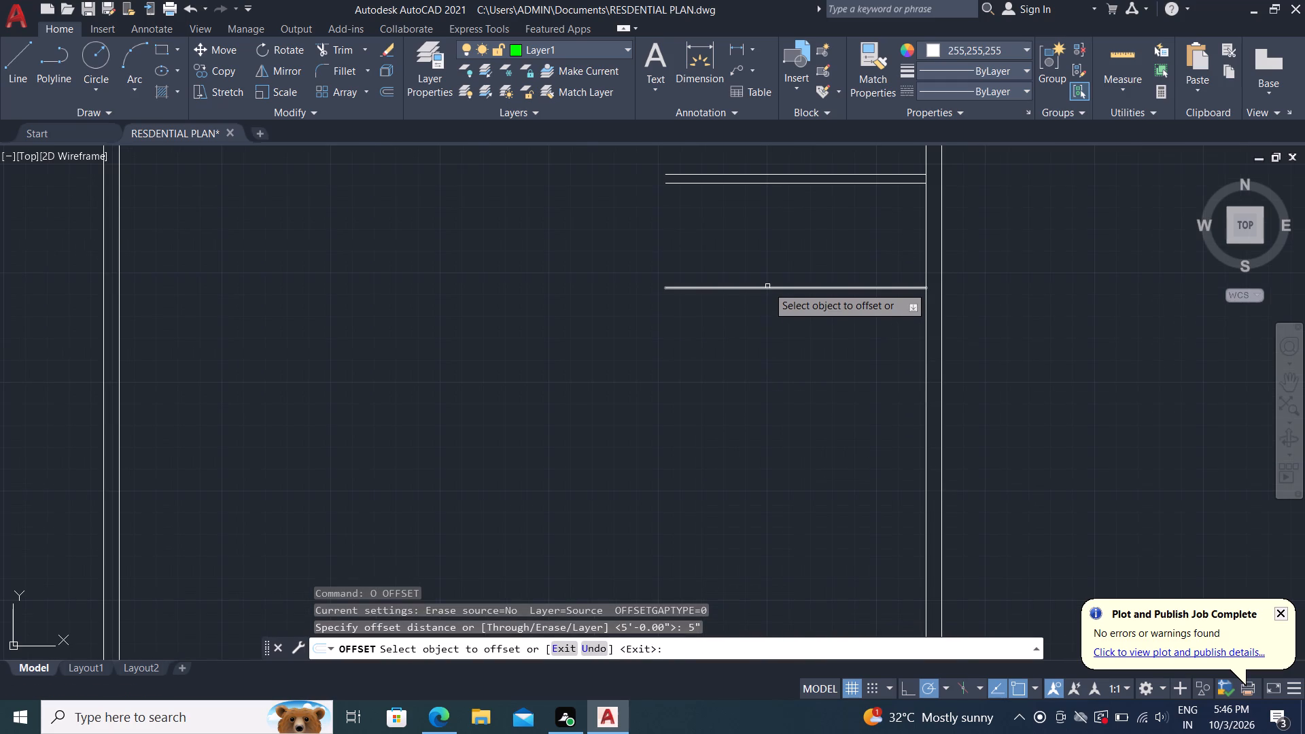
click(769, 289)
click(772, 348)
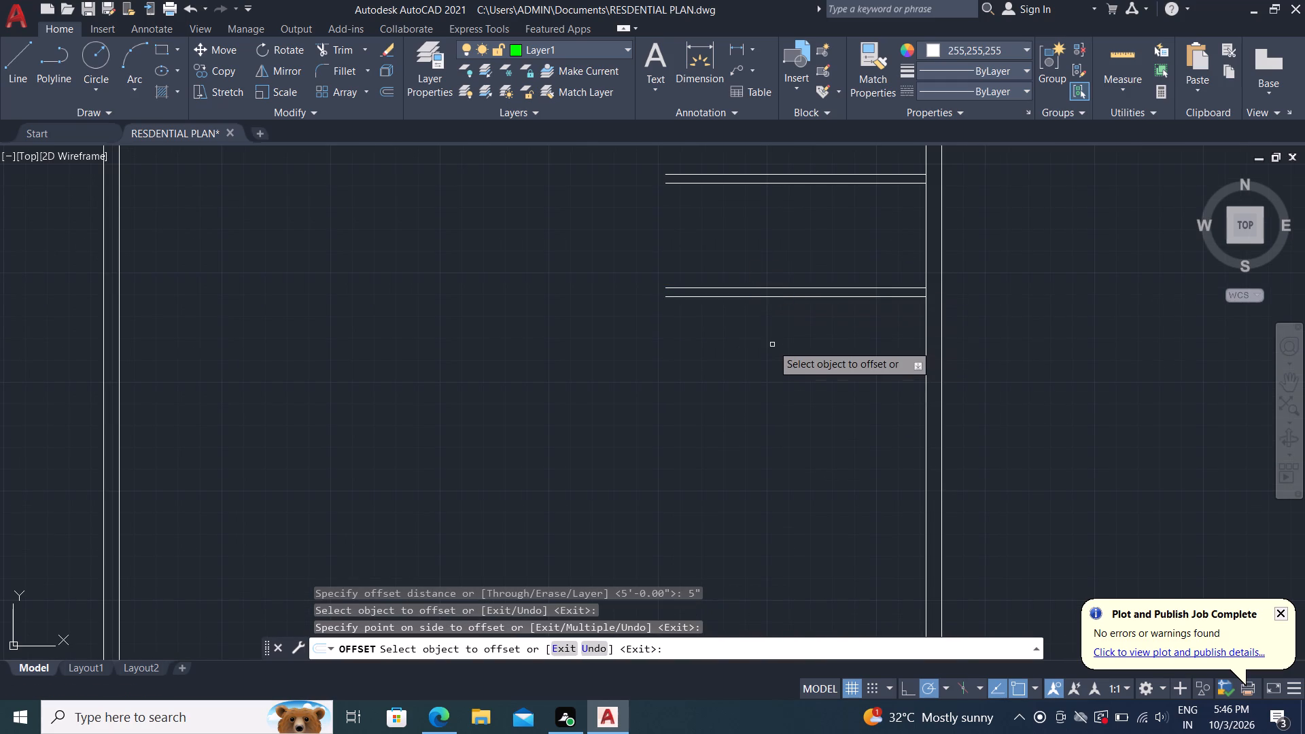
key(Escape)
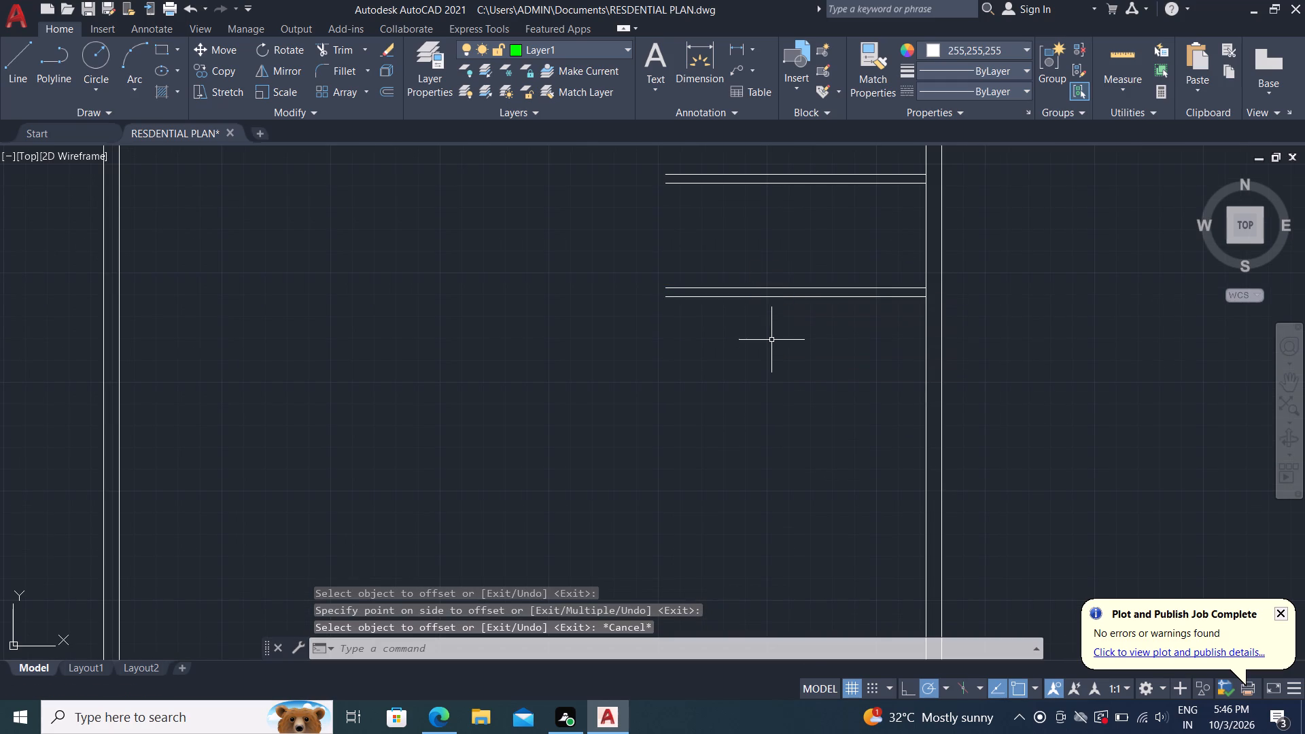
Trim the east wall's inner face between the two faces of each of the first three partitions below the 12' room.
text(tr)
key(space)
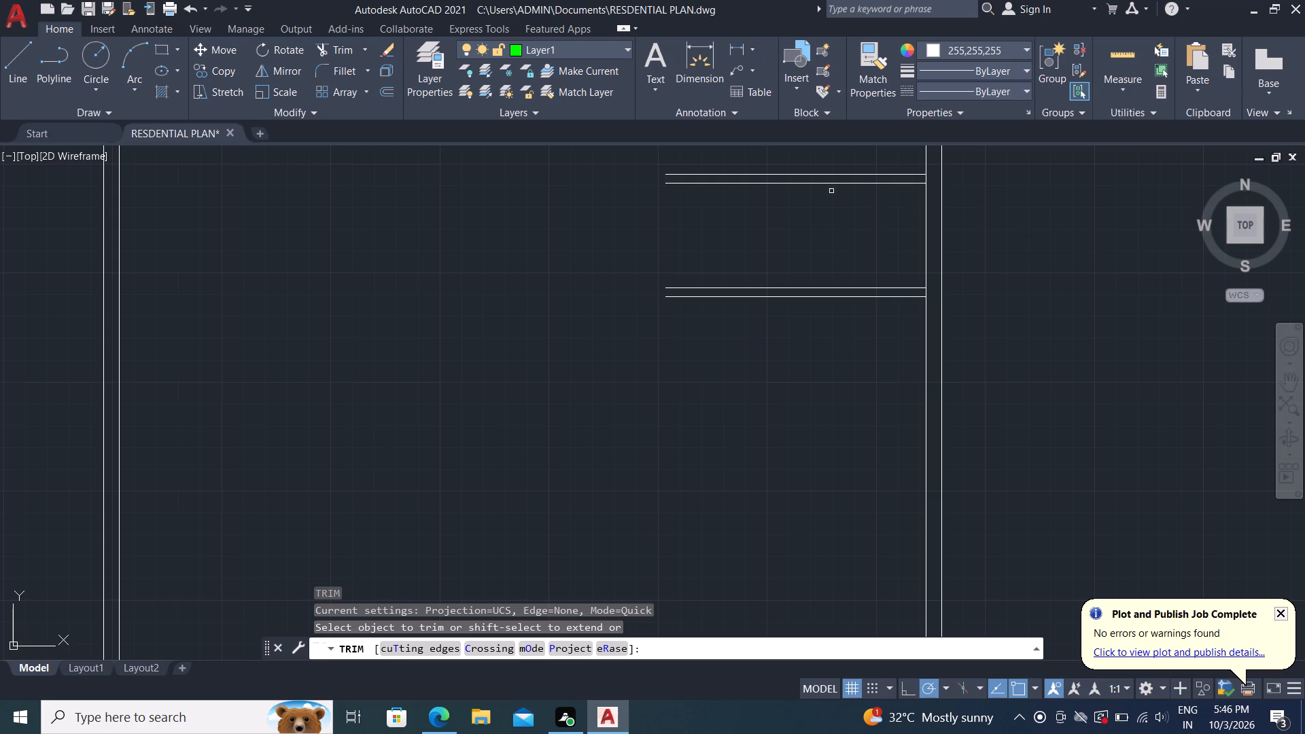
scroll(924, 290, up, 3)
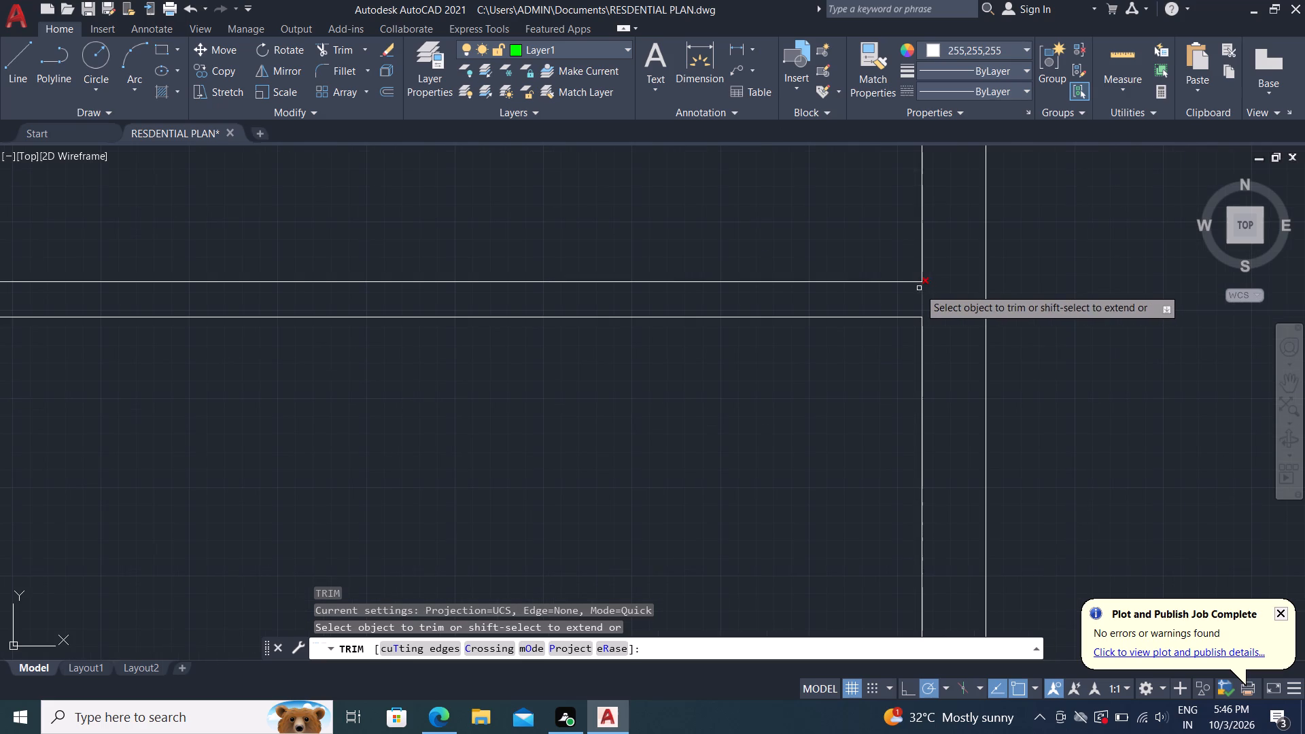
click(922, 294)
scroll(884, 213, down, 1)
middle_drag(843, 186, 877, 472)
middle_drag(862, 381, 847, 519)
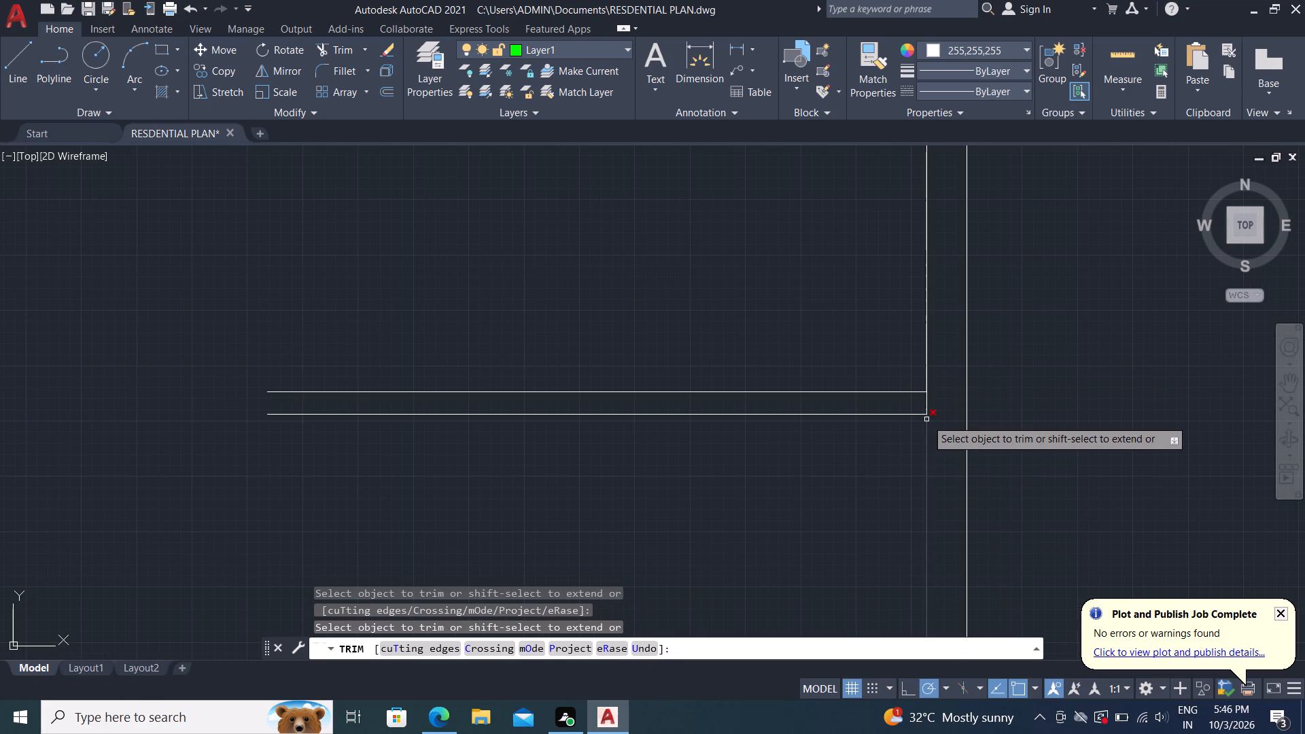
click(926, 406)
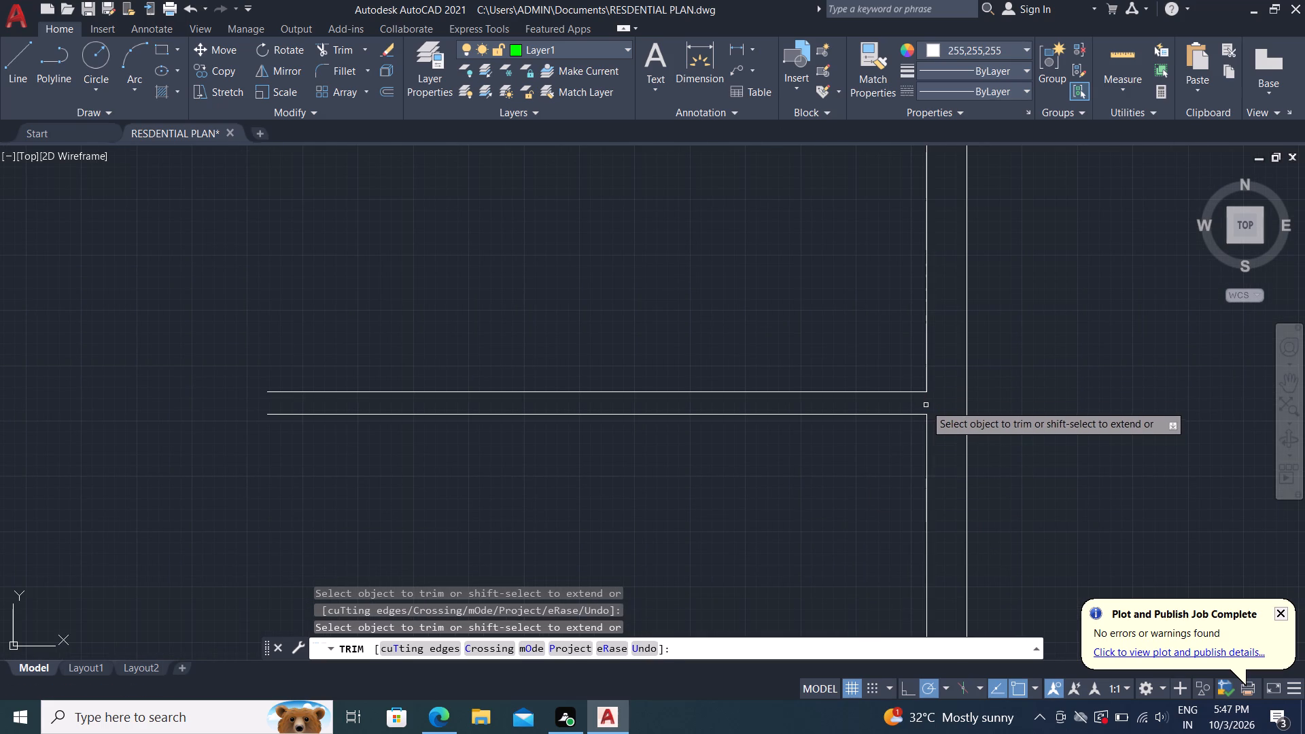
scroll(782, 271, down, 1)
middle_drag(776, 251, 805, 402)
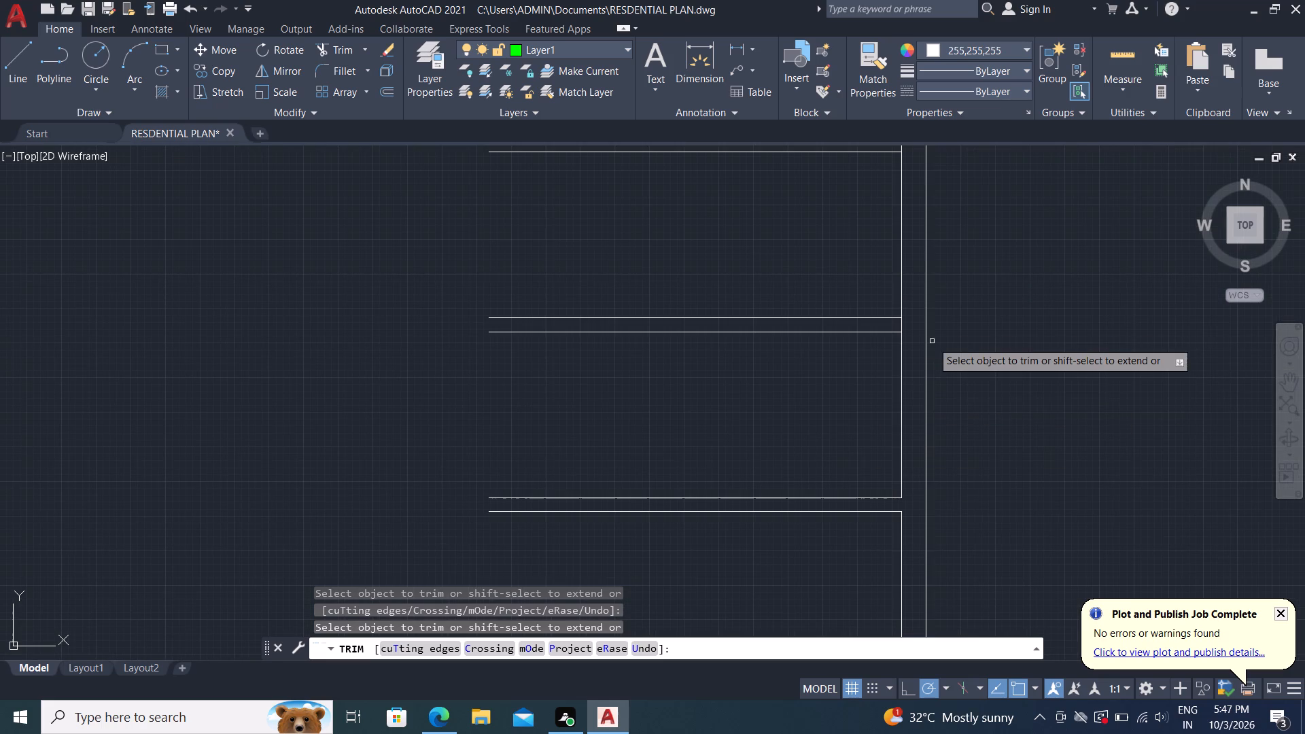
click(901, 328)
middle_drag(812, 379, 817, 603)
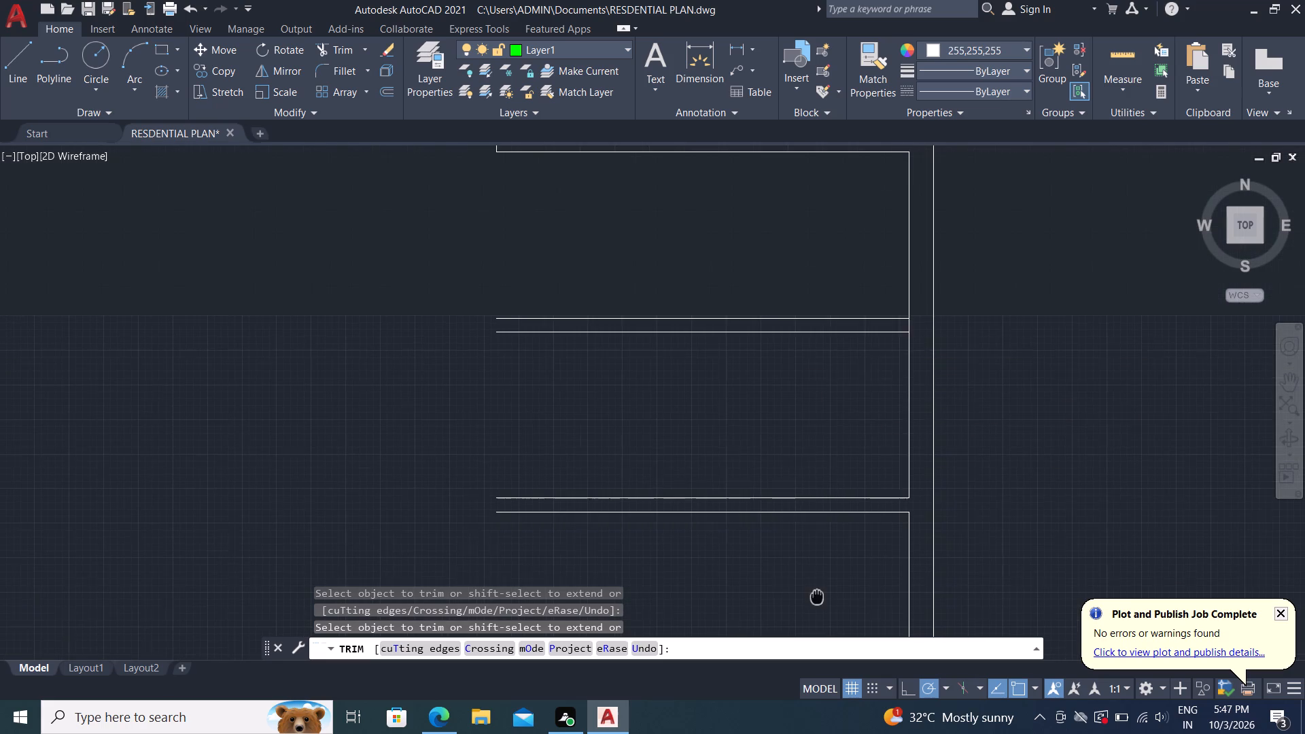
scroll(909, 364, up, 2)
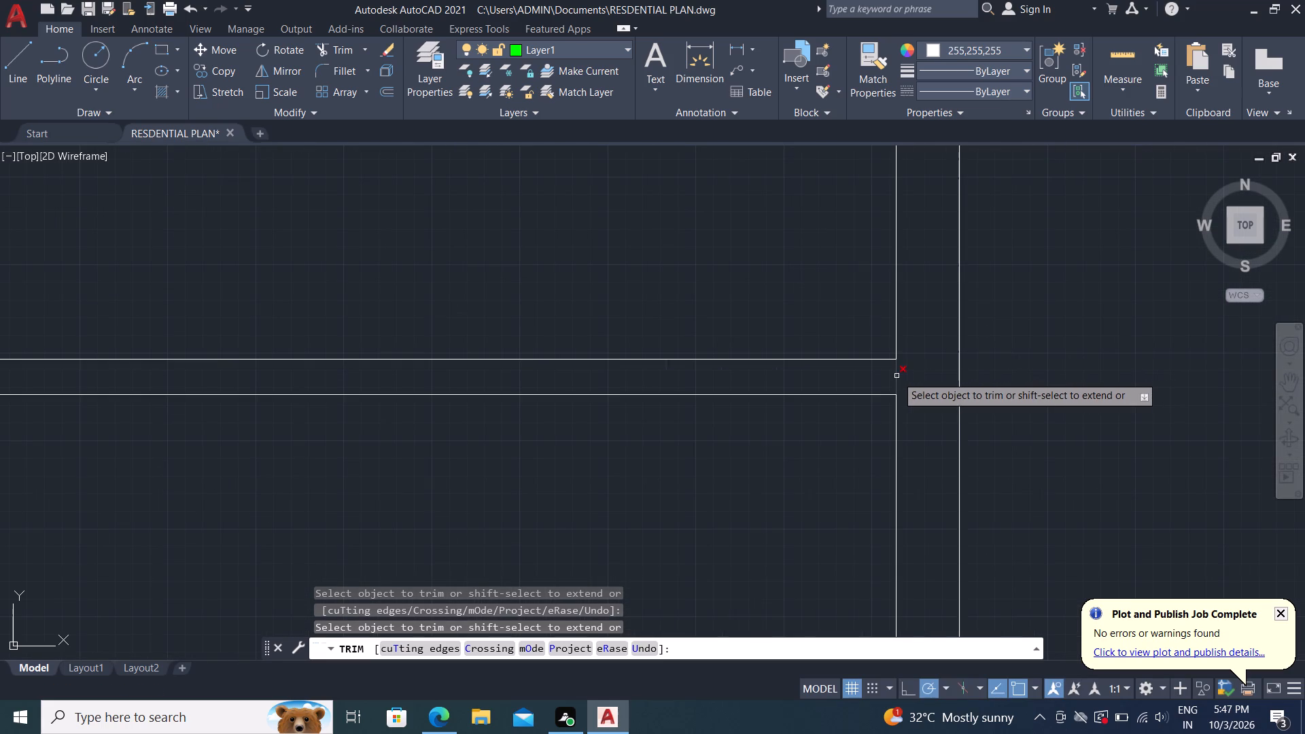
click(895, 377)
scroll(865, 426, down, 2)
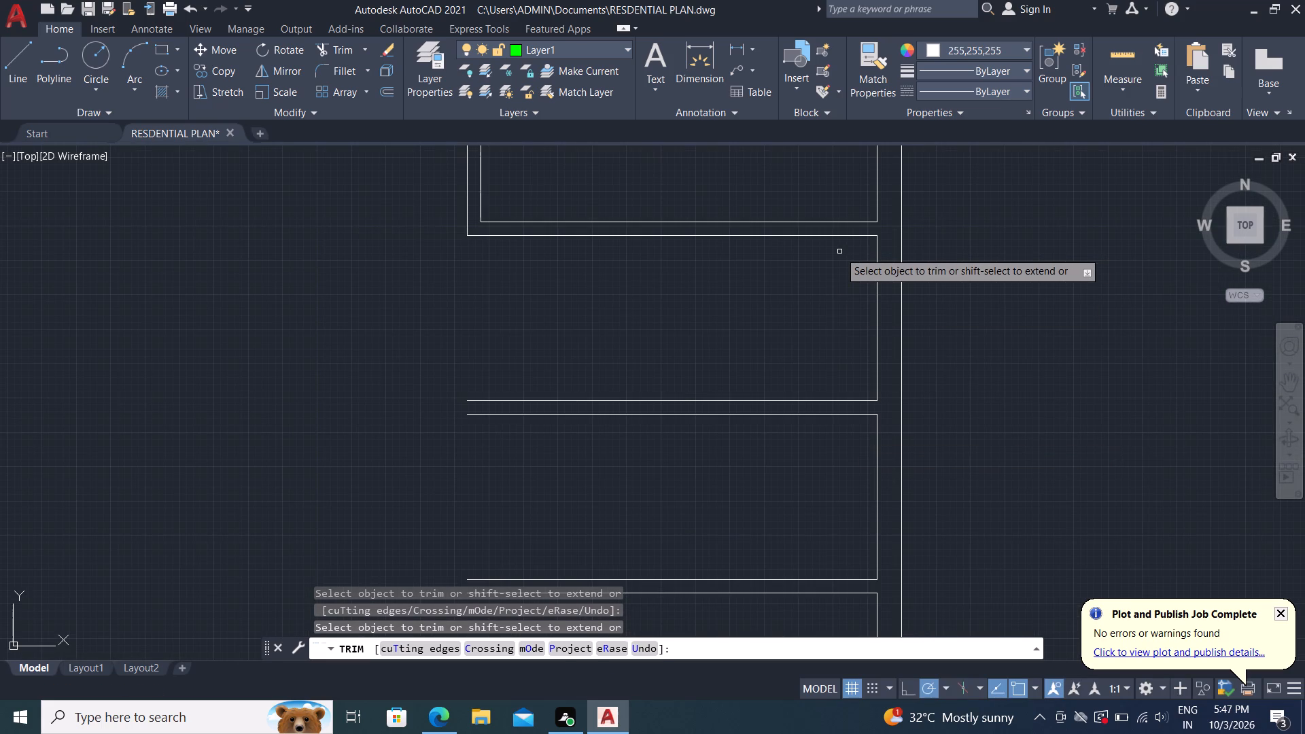
key(Escape)
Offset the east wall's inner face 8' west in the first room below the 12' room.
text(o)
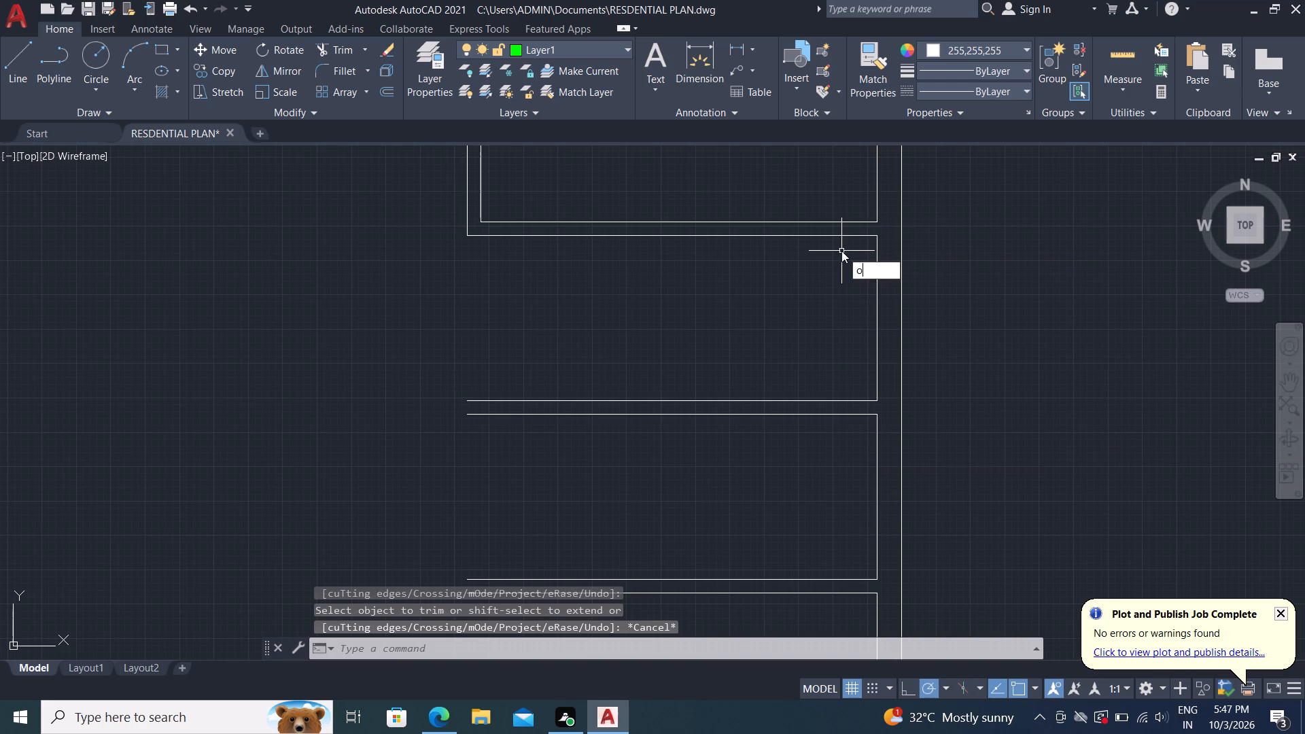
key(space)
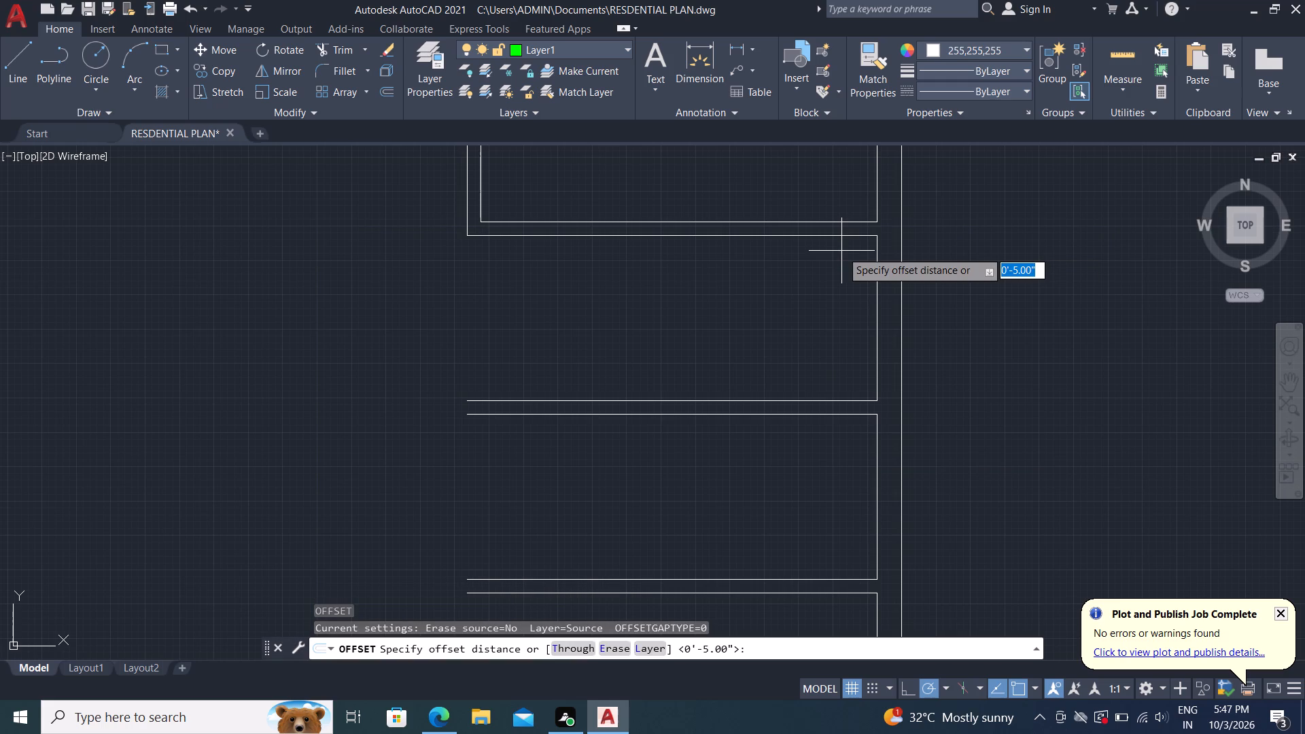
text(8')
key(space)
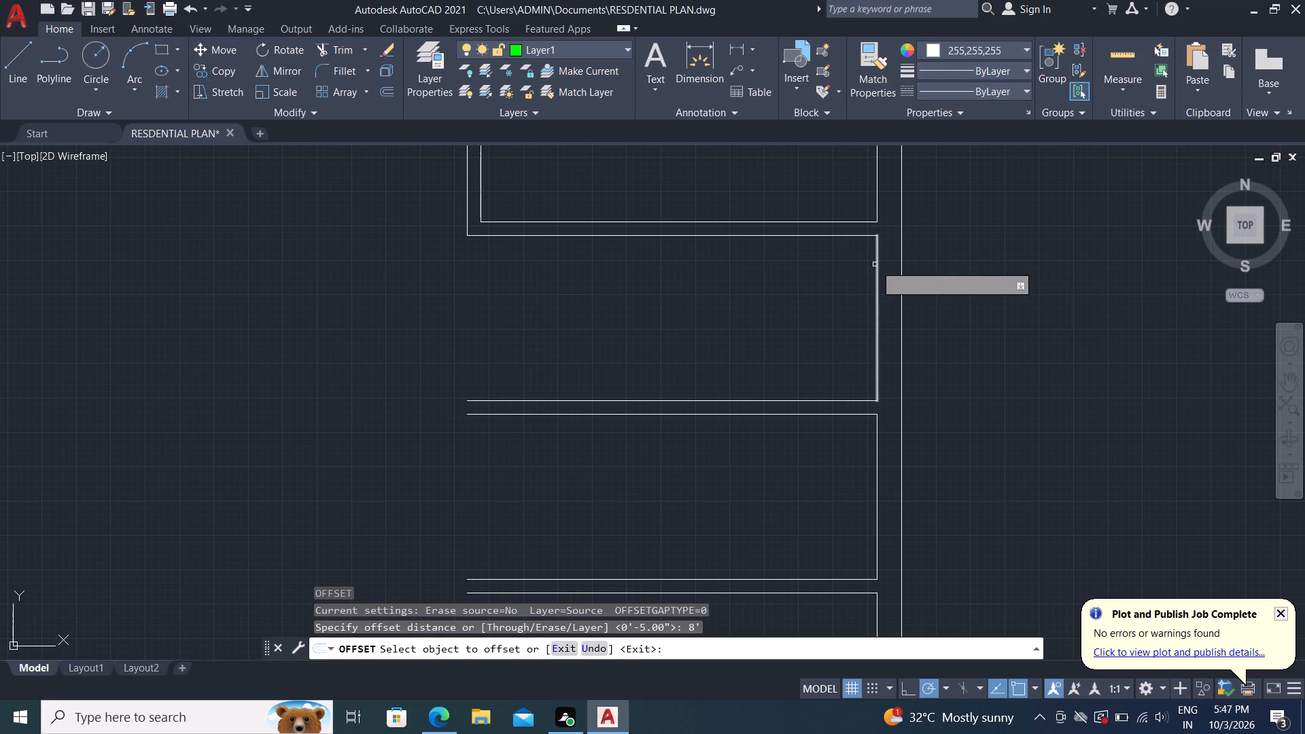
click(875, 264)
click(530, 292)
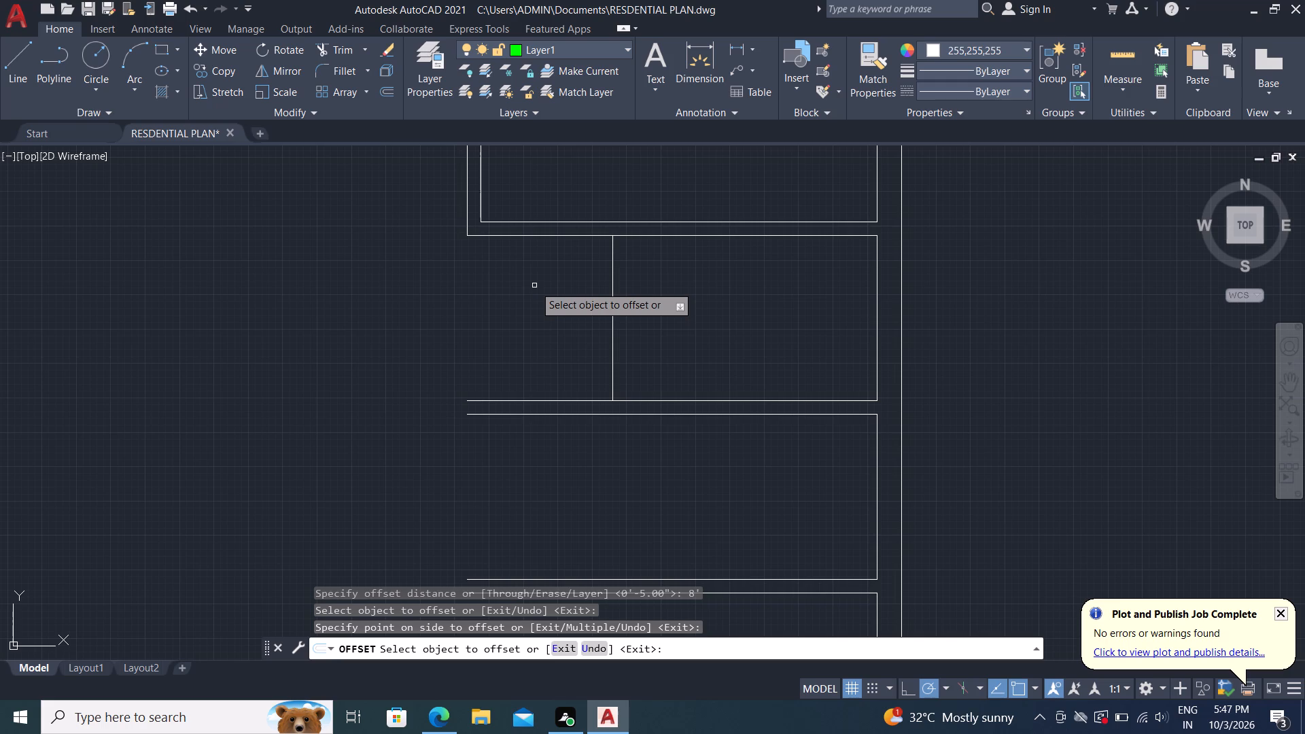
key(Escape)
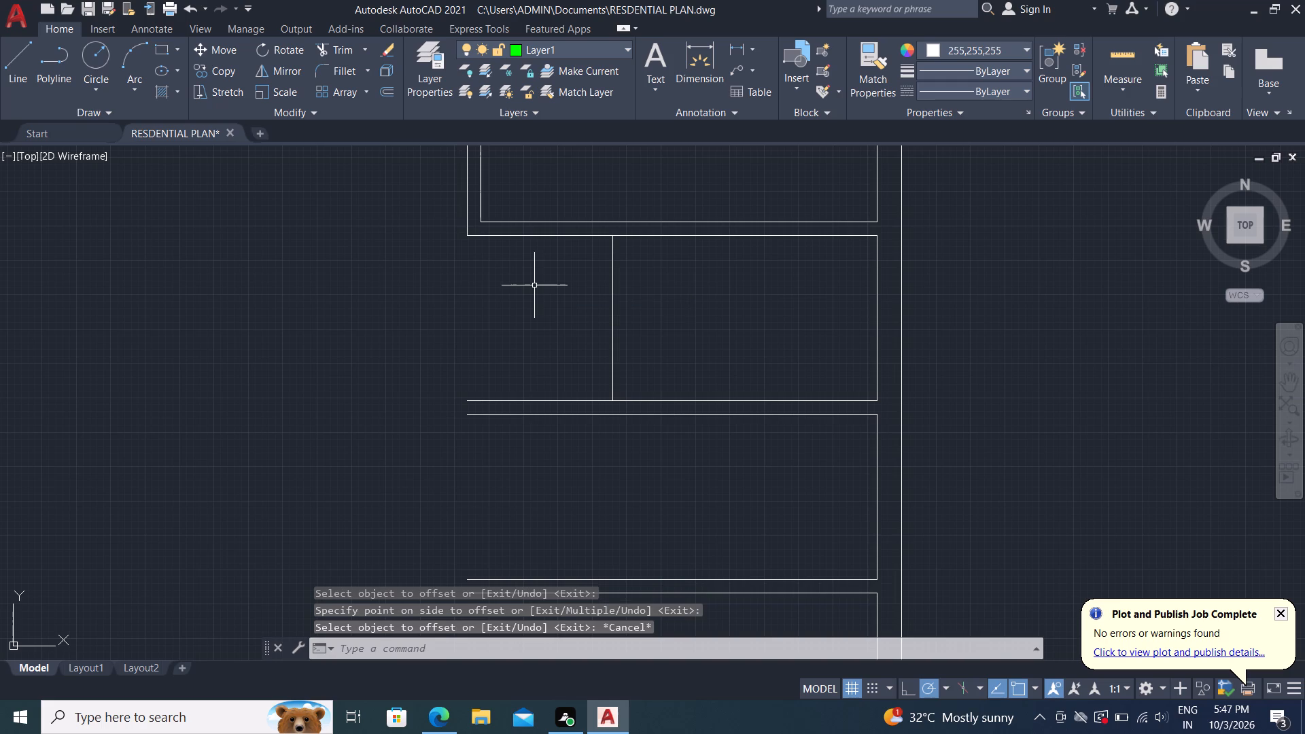
Offset the east wall's inner face 8' west in each of the fourth, third and second rooms below the 12' room.
key(space)
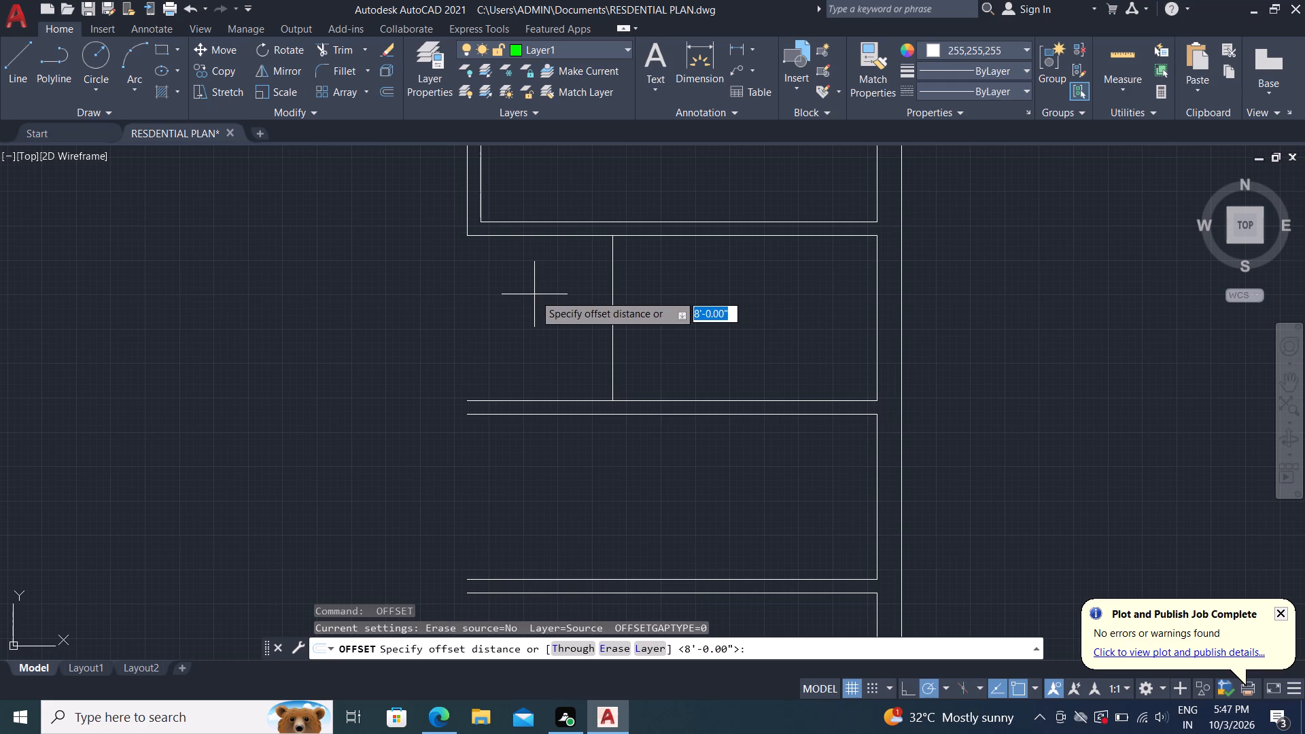
key(space)
middle_drag(613, 311, 613, 90)
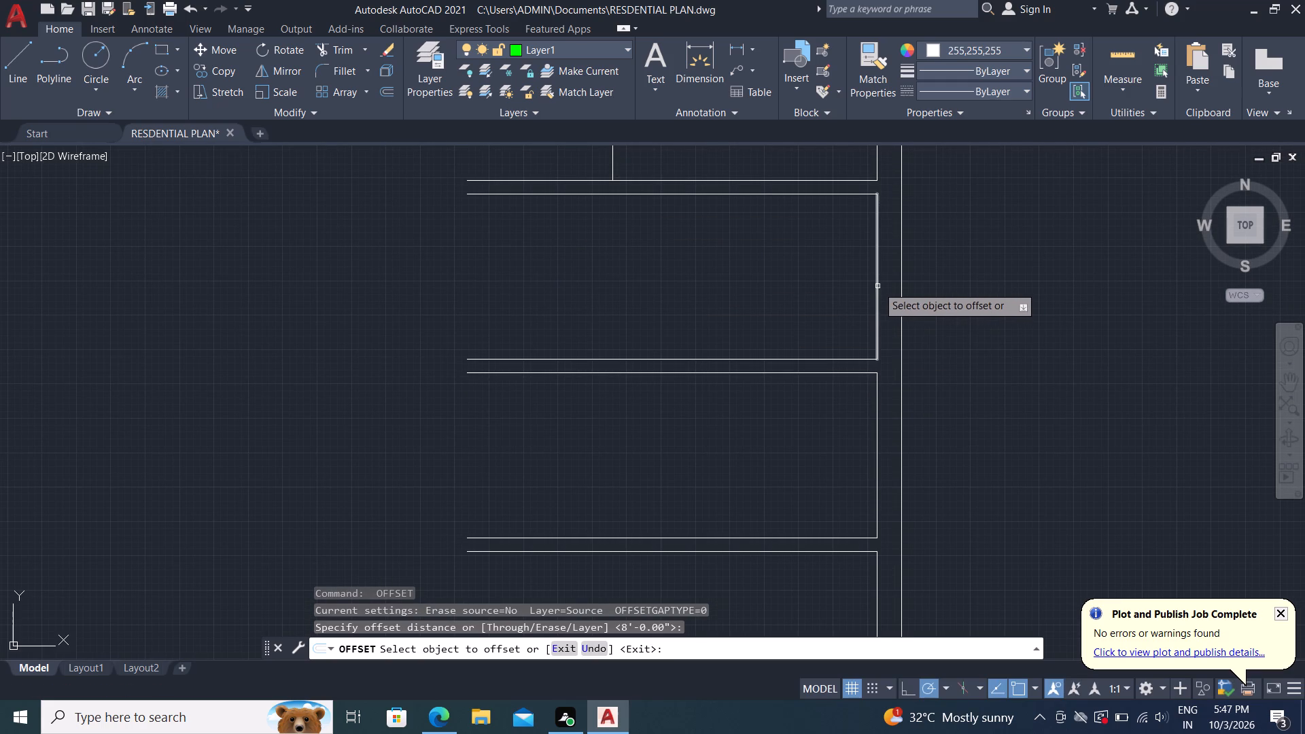
middle_drag(803, 341, 771, 254)
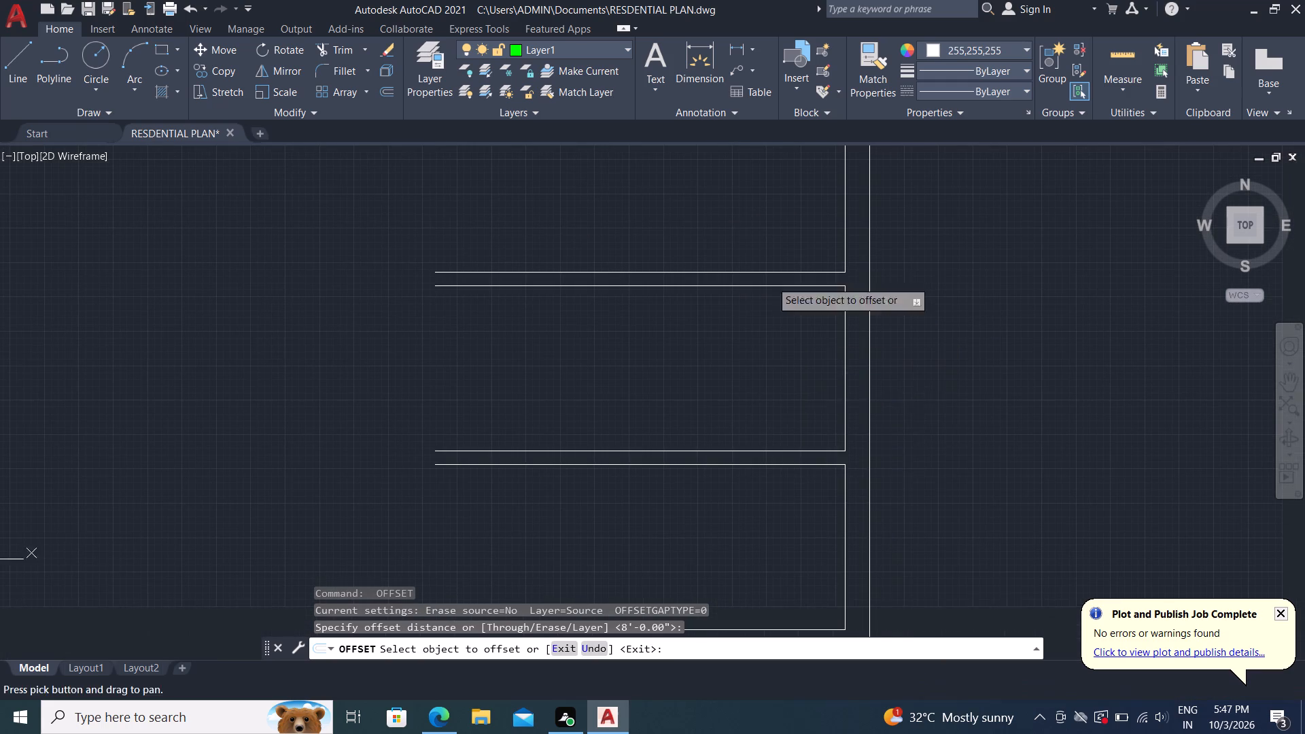
middle_drag(740, 495, 780, 277)
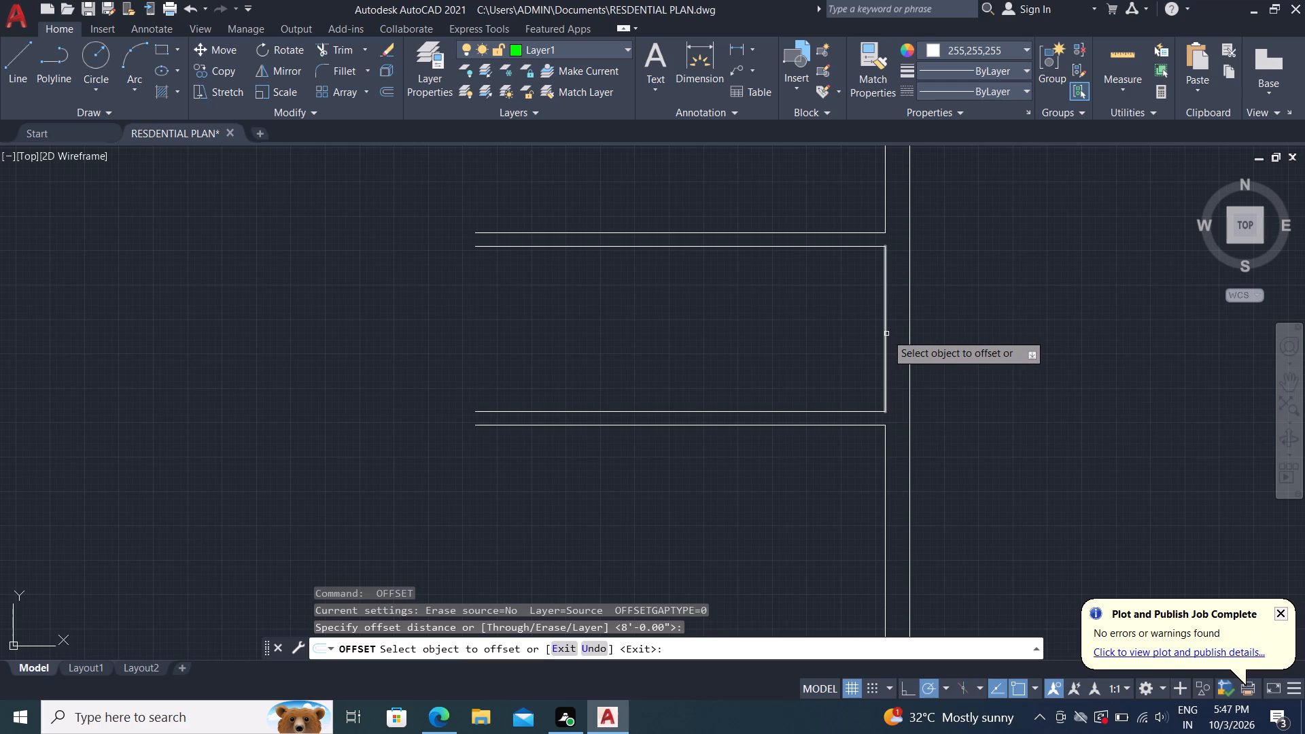
click(886, 334)
click(712, 298)
middle_drag(714, 281, 715, 354)
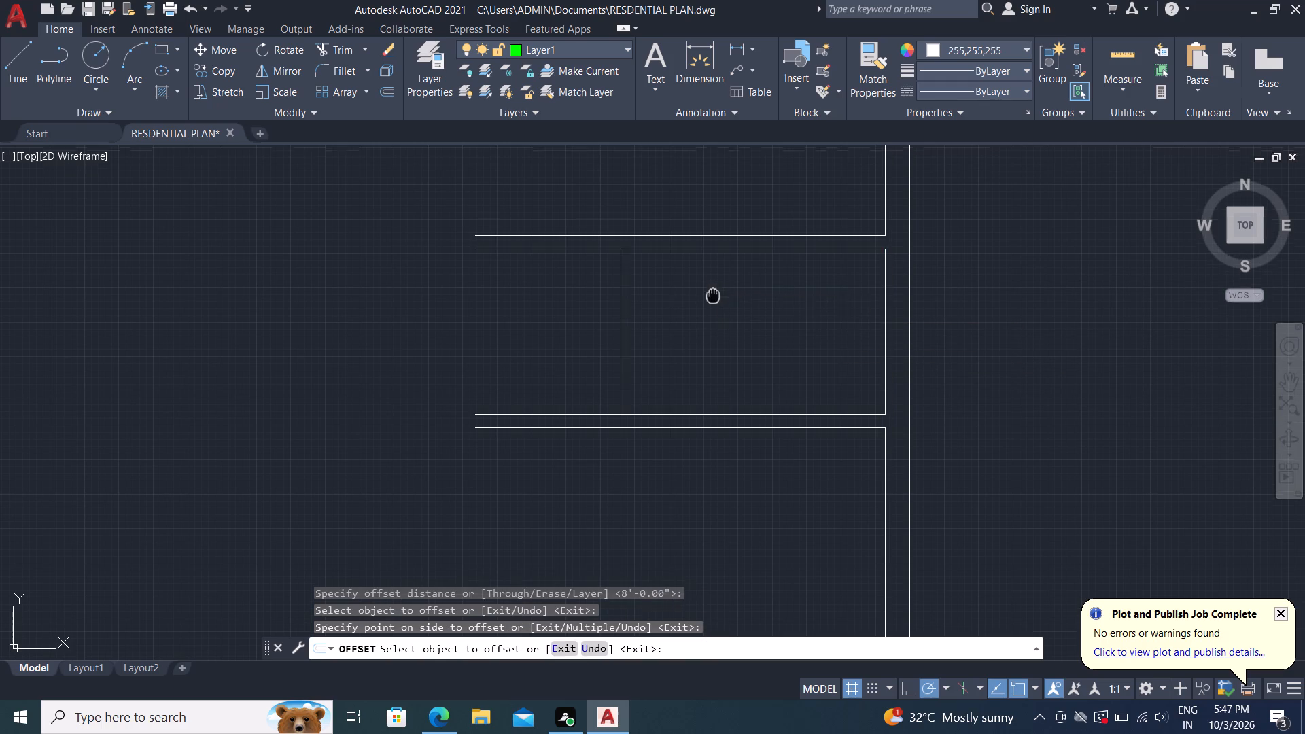
middle_drag(715, 354, 725, 447)
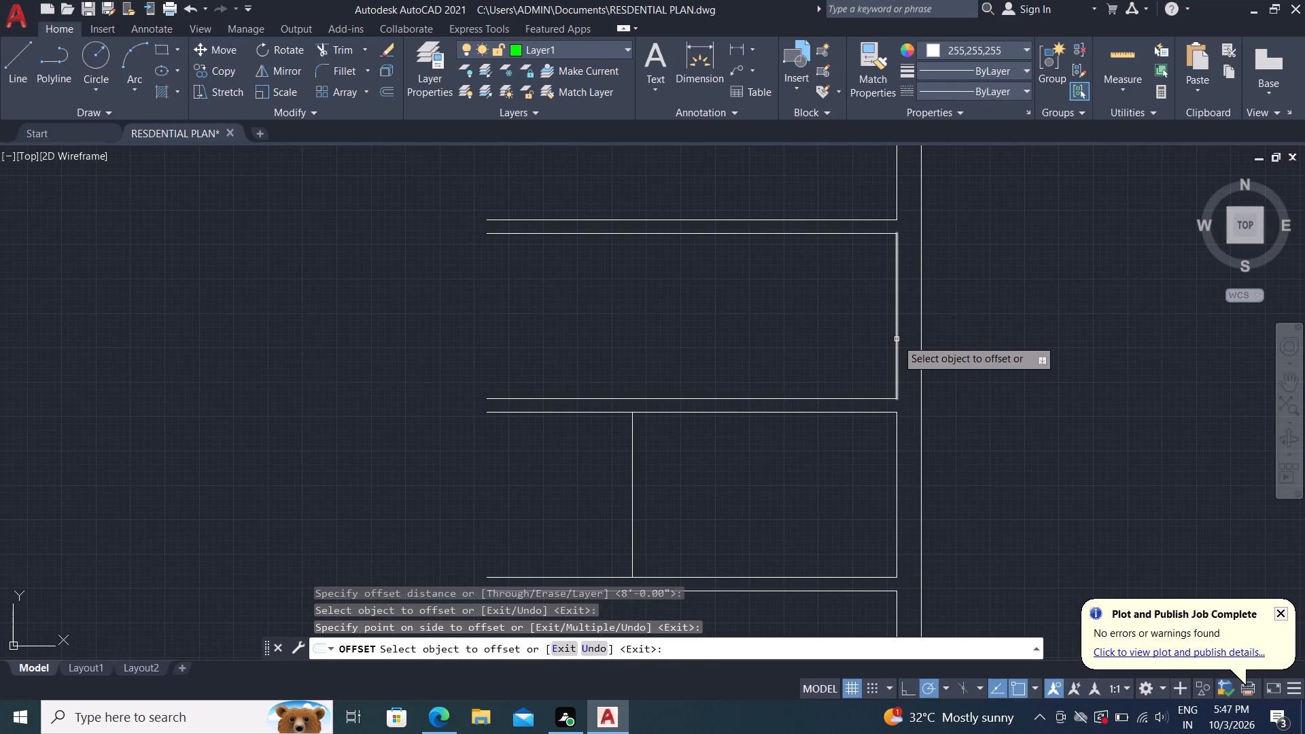
click(897, 339)
click(704, 314)
middle_drag(719, 308, 707, 457)
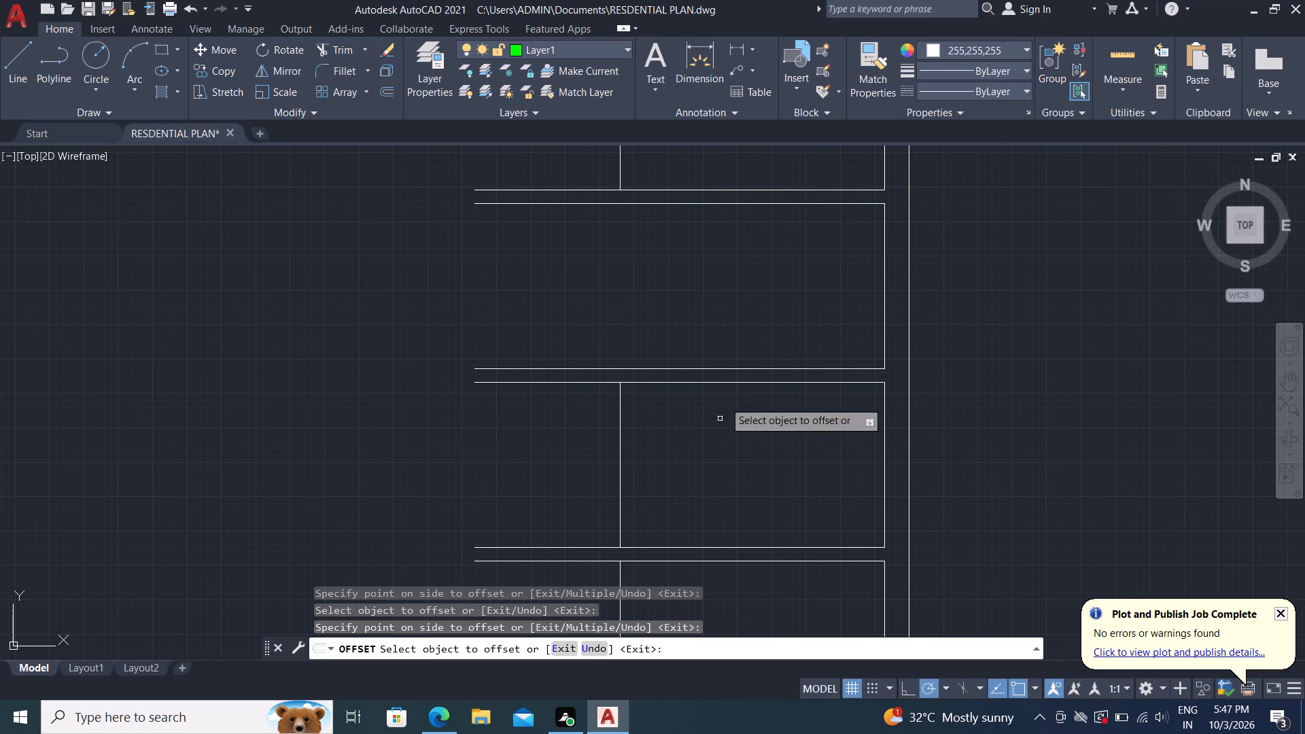
click(884, 302)
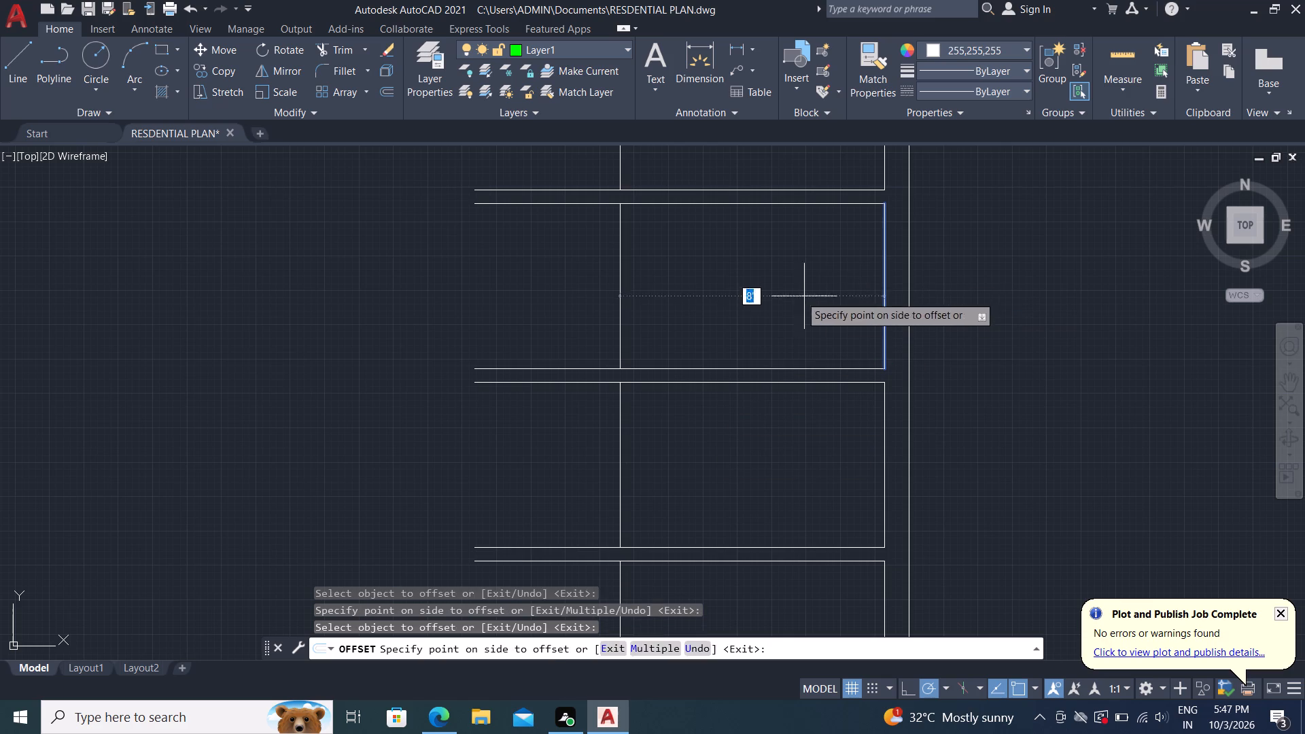
click(723, 264)
scroll(710, 273, down, 2)
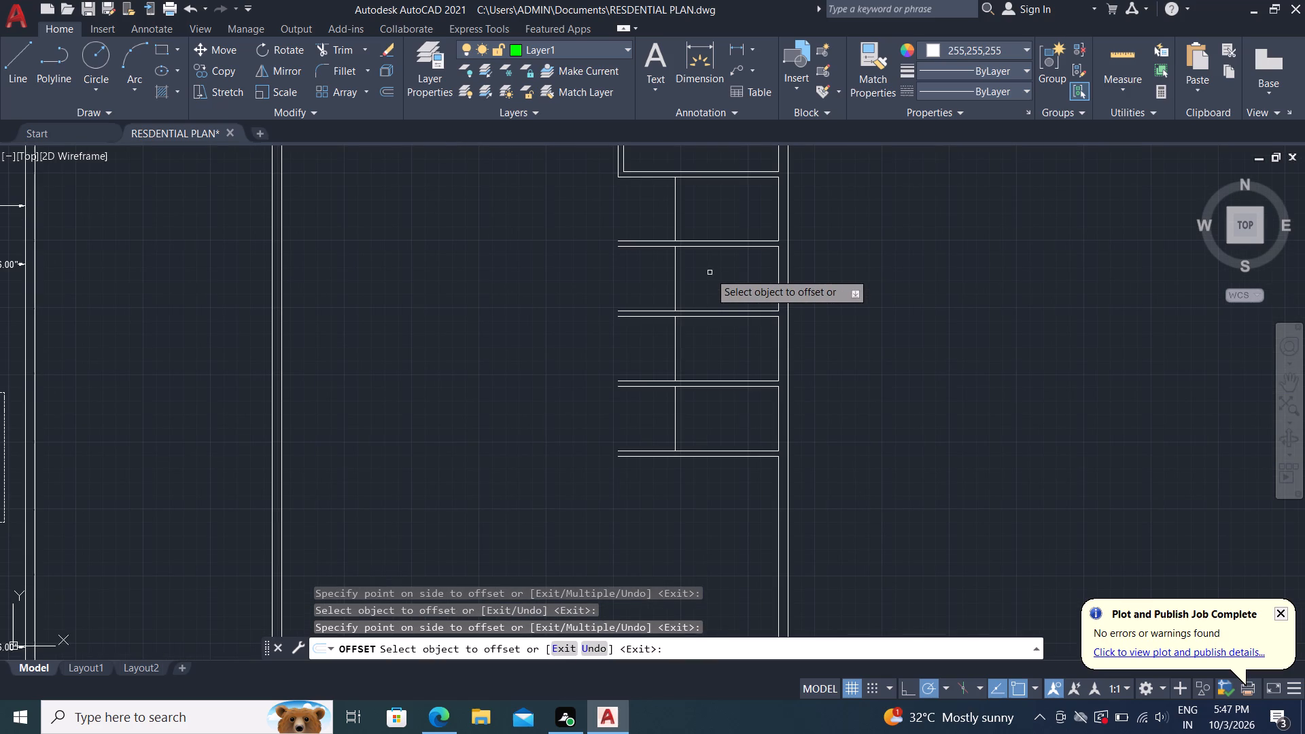
key(Escape)
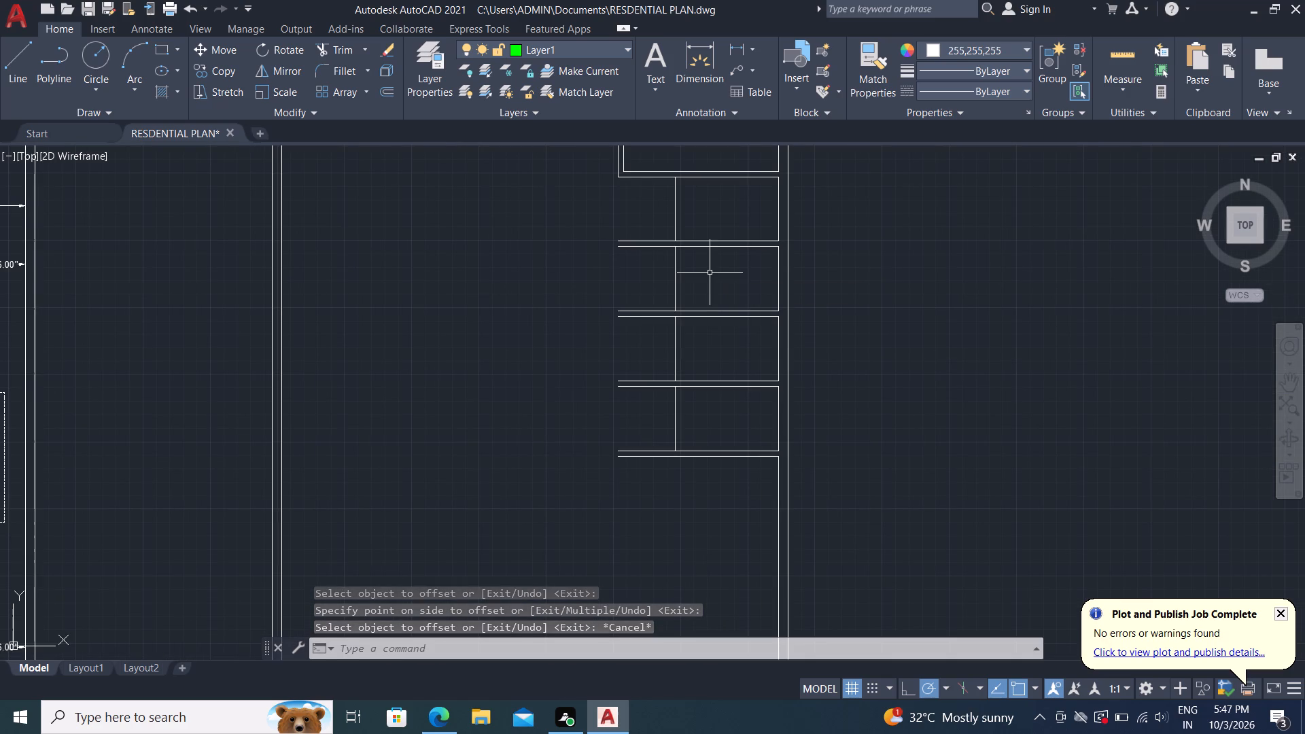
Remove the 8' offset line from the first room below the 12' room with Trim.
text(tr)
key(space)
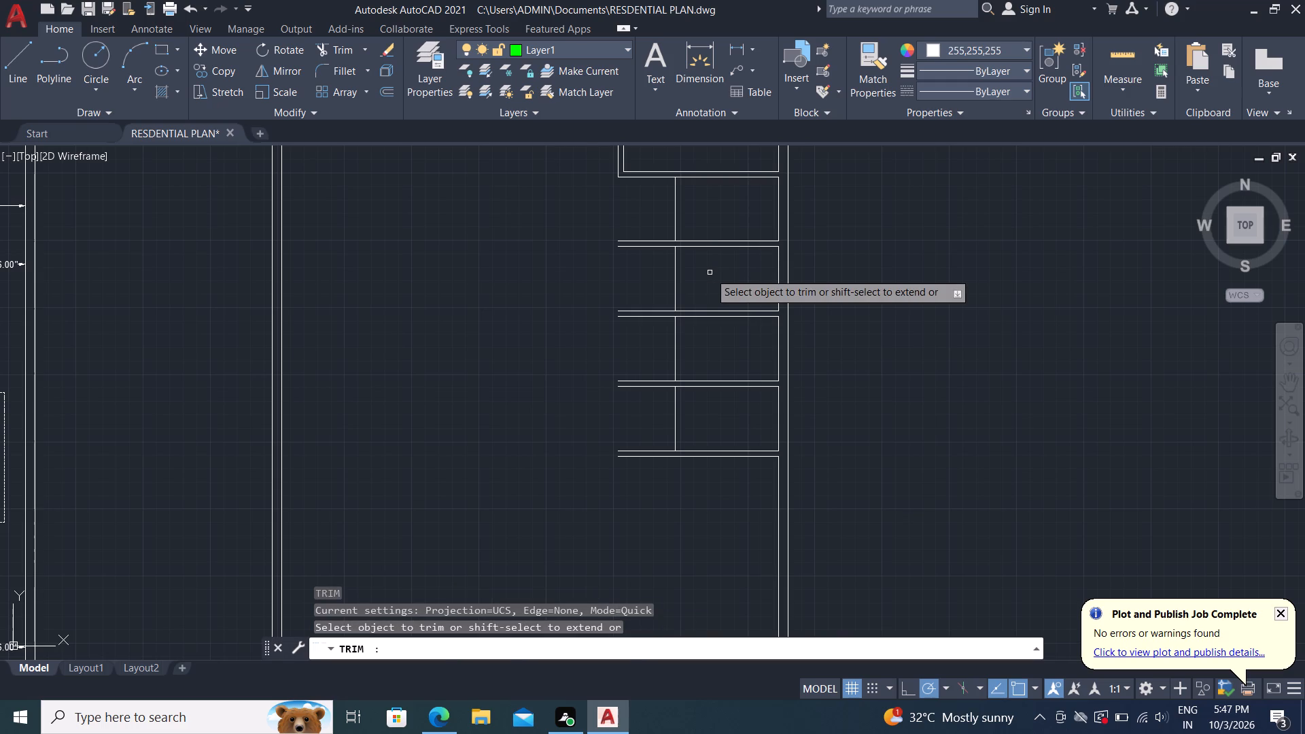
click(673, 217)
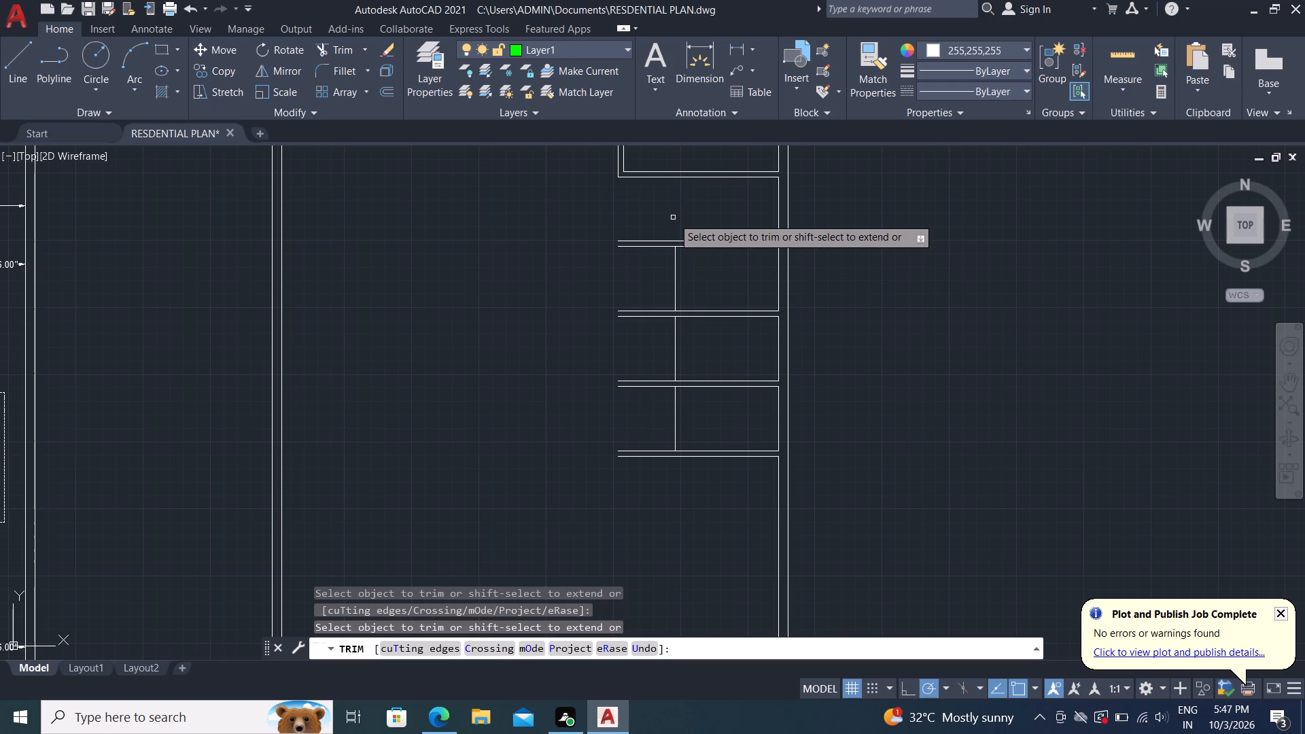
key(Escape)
Offset the east wall's inner face 10' west in the first room below the 12' room.
text(o)
key(space)
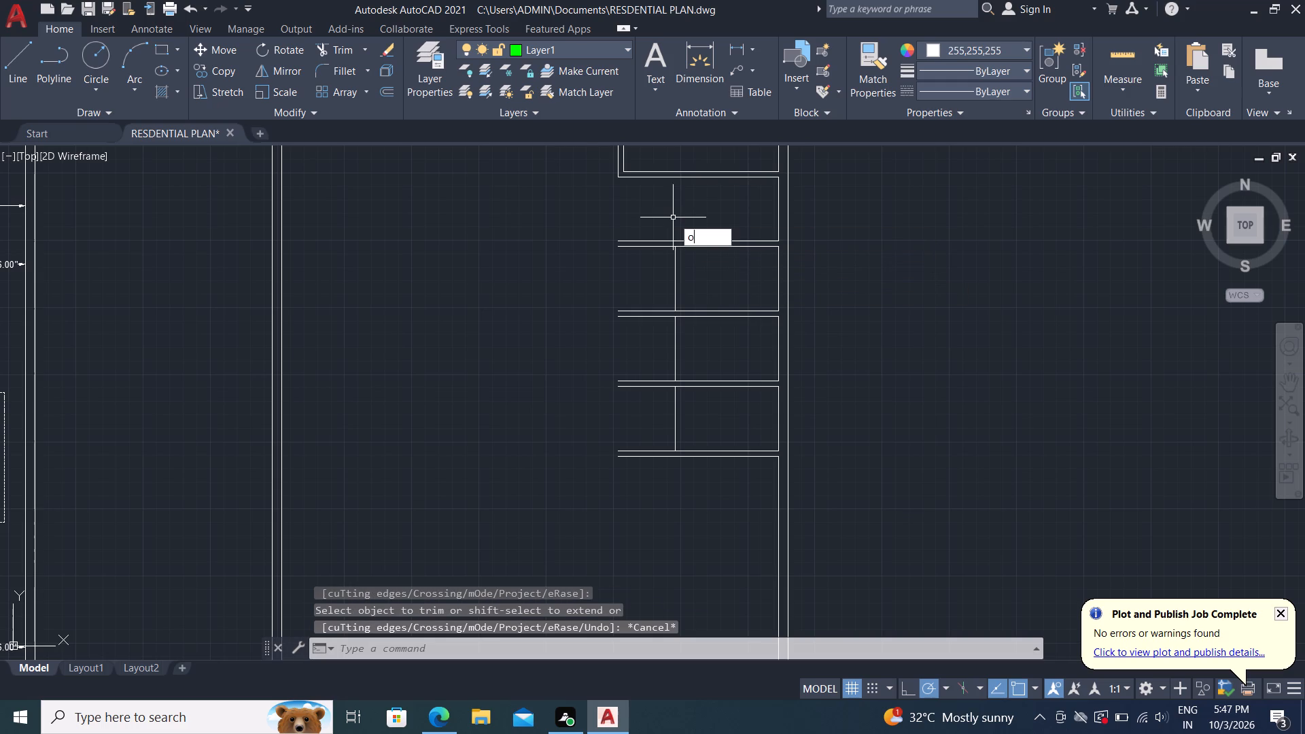
key(1)
key(0)
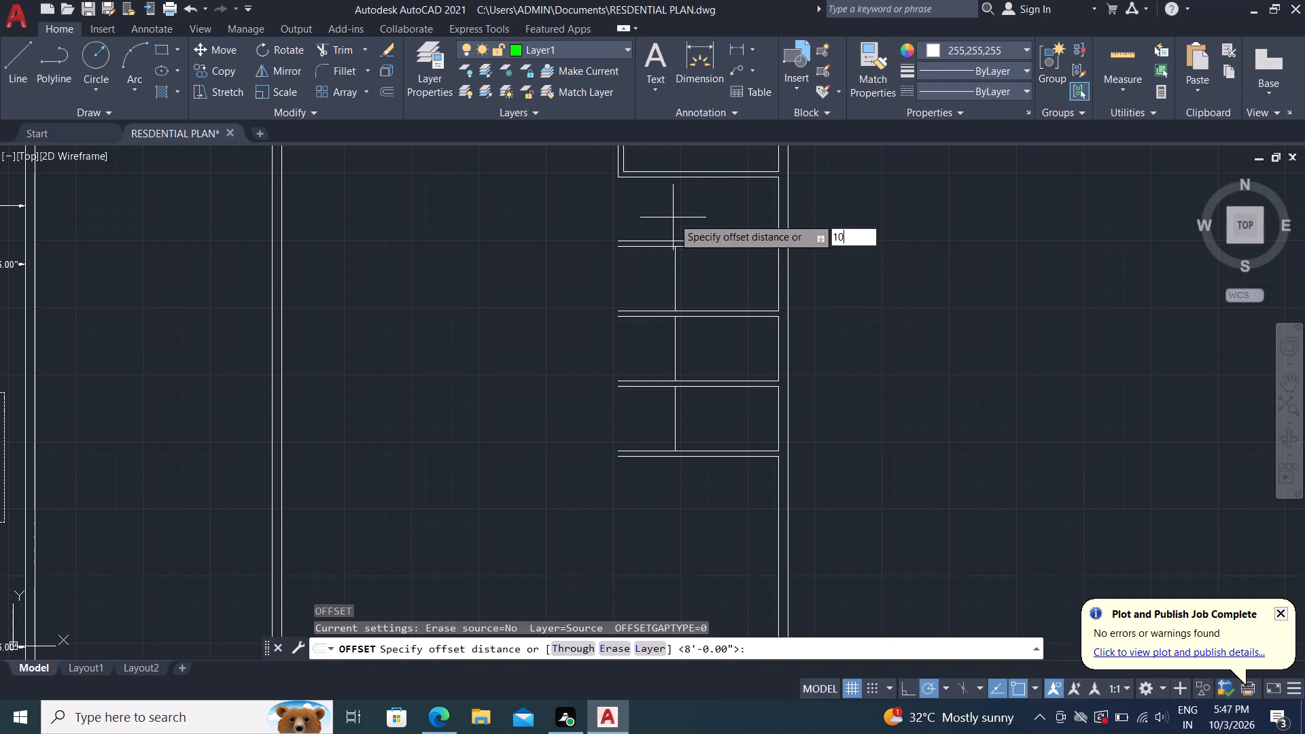
key(apostrophe)
key(Return)
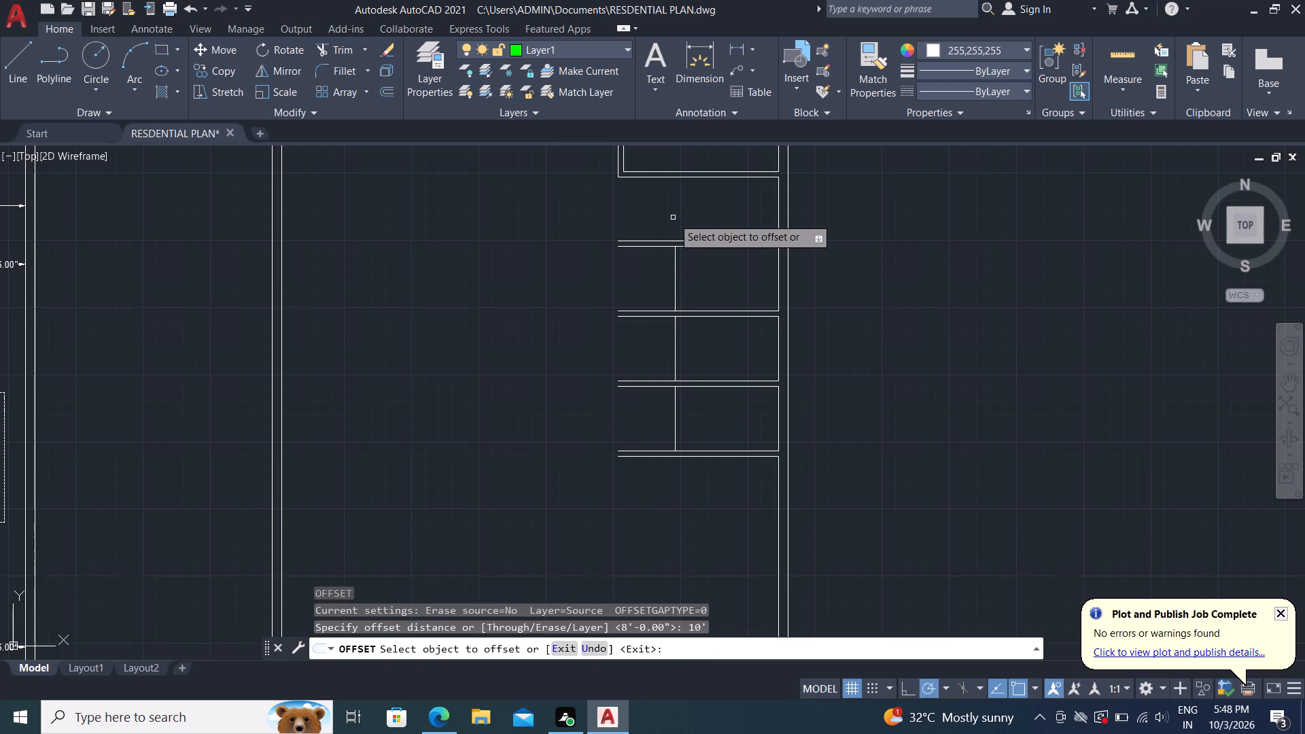
click(780, 223)
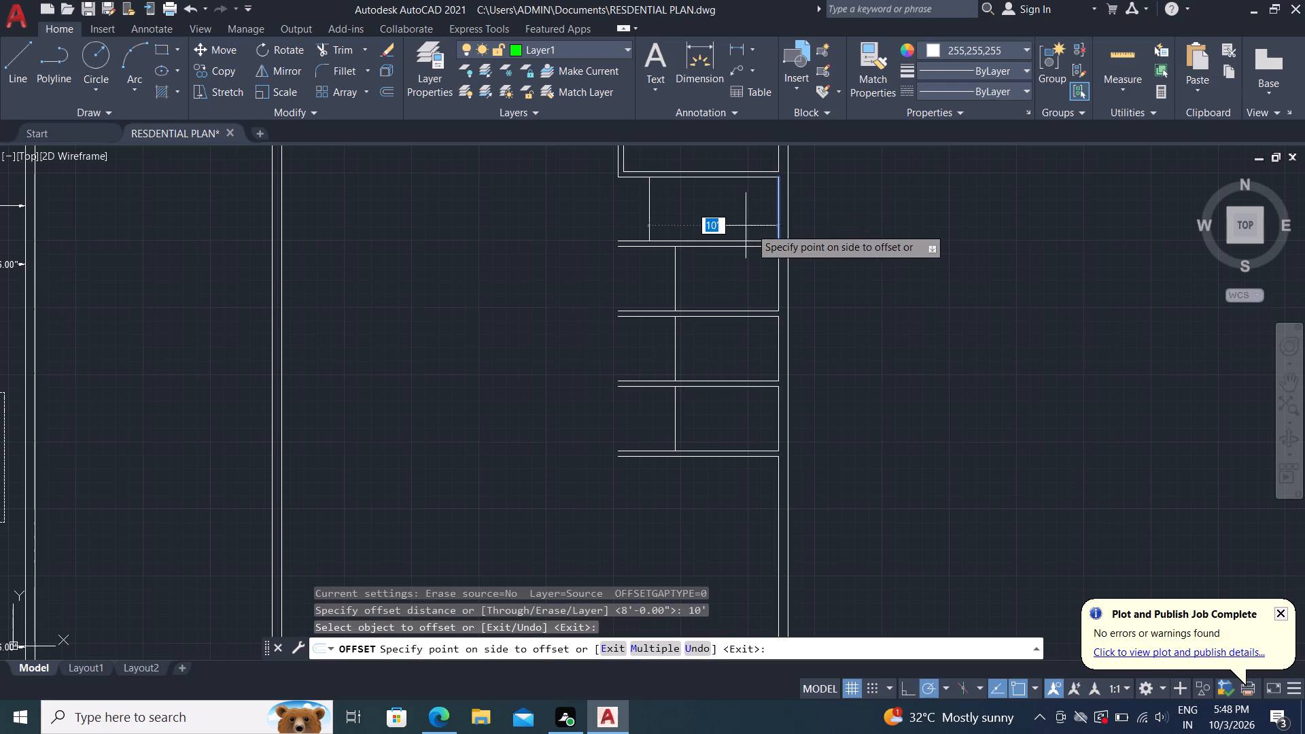
click(720, 215)
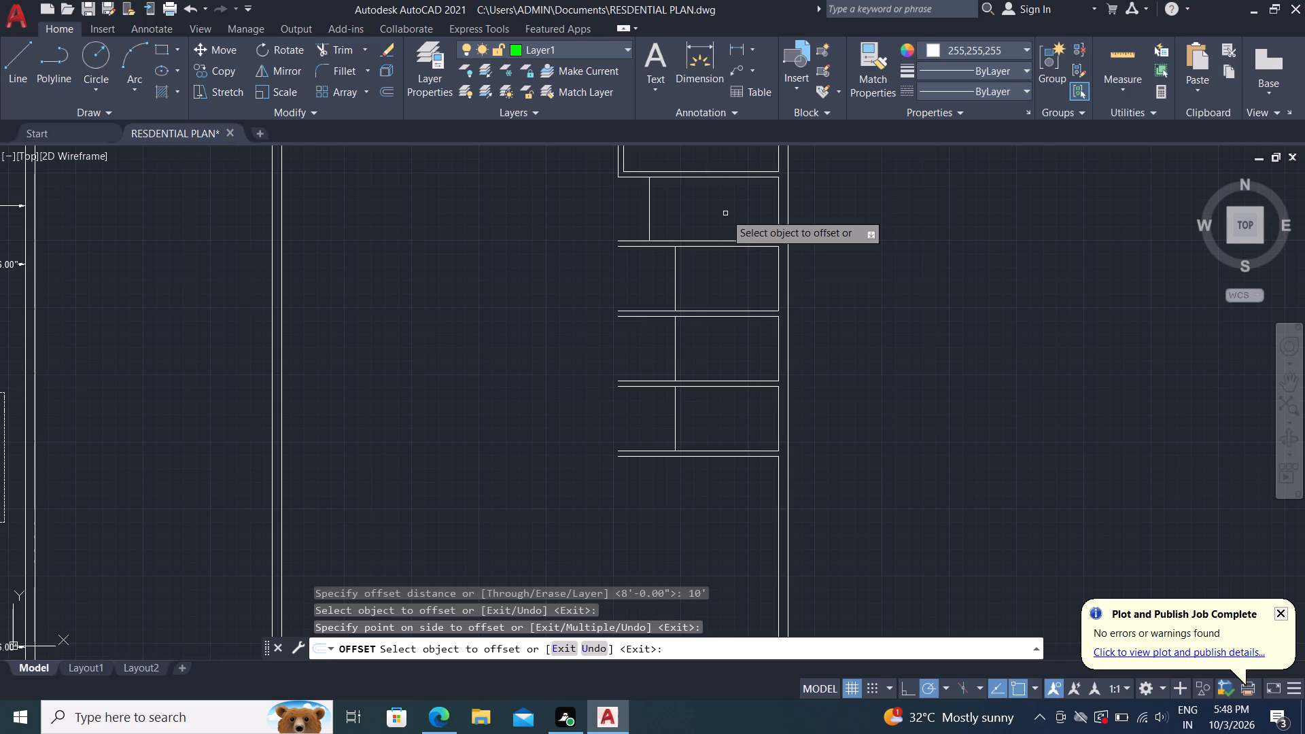
key(Escape)
Offset the vertical line in each of the four rooms below the 12' room 5" west to form their west walls.
text(o 5)
key(shift+quotedbl)
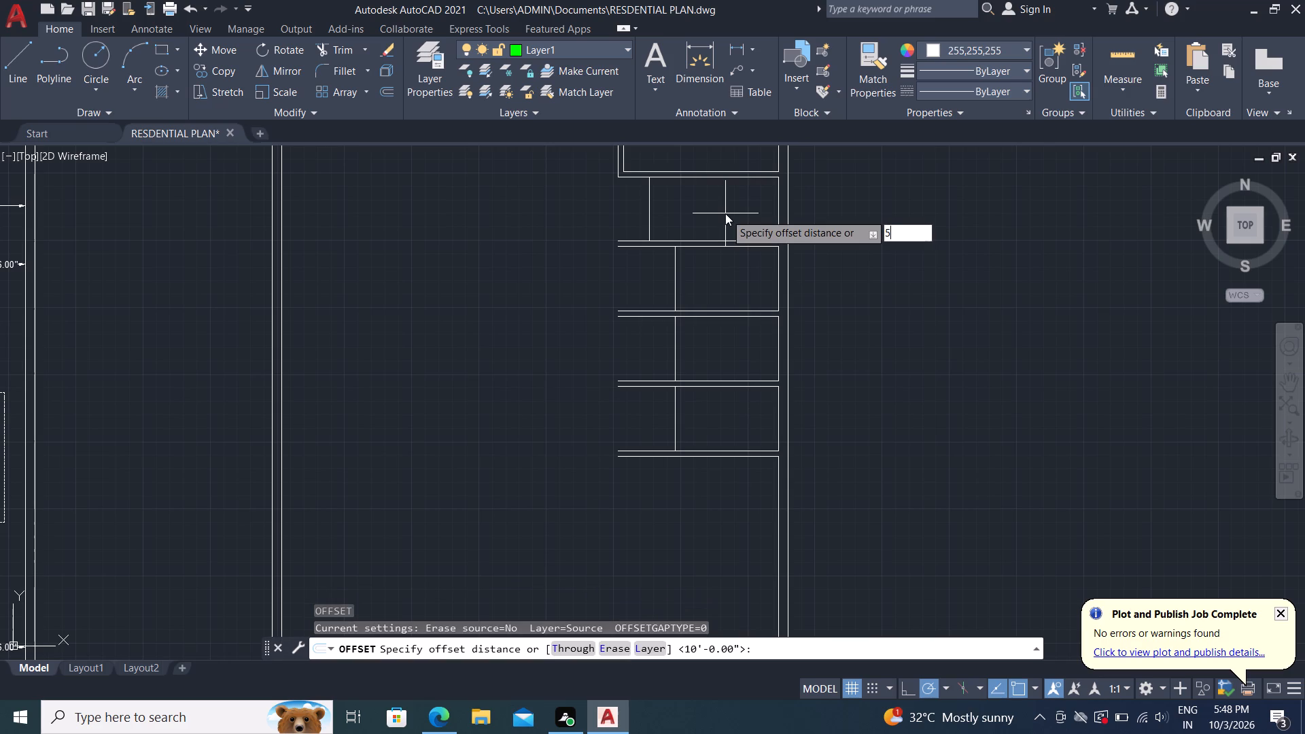
key(Return)
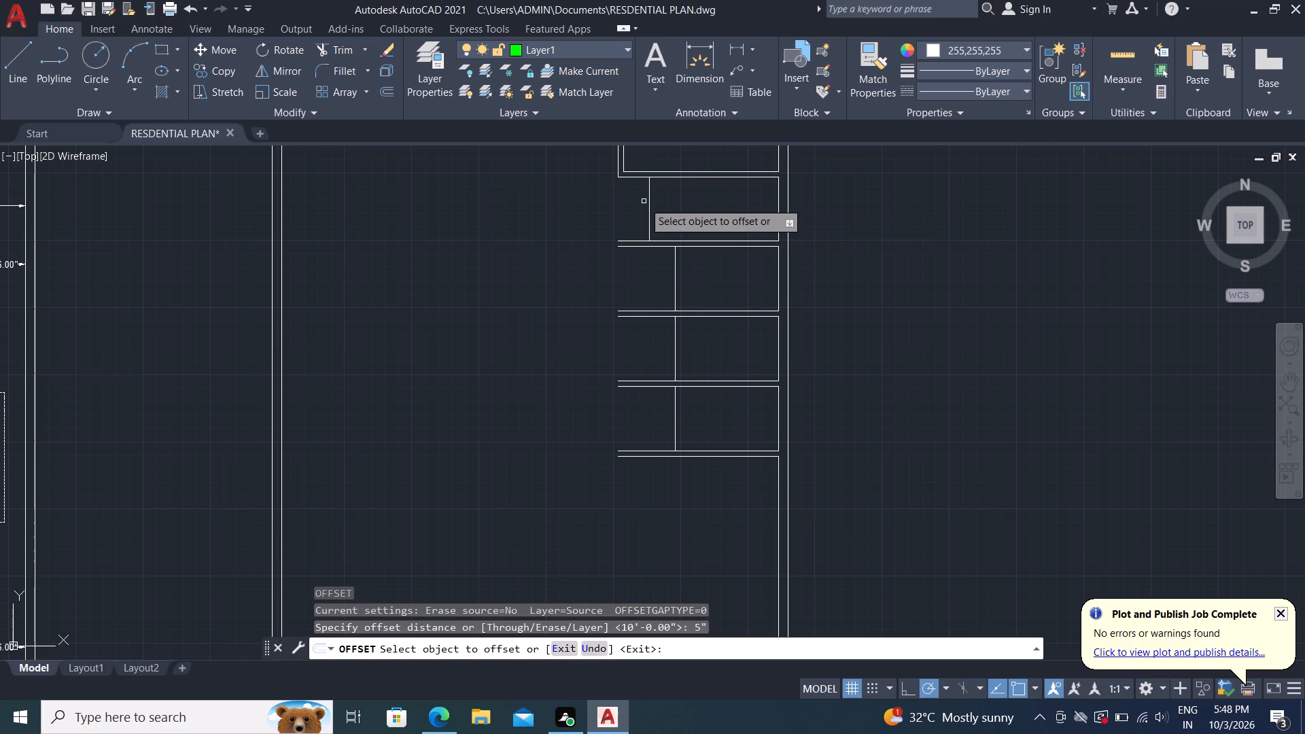
click(651, 204)
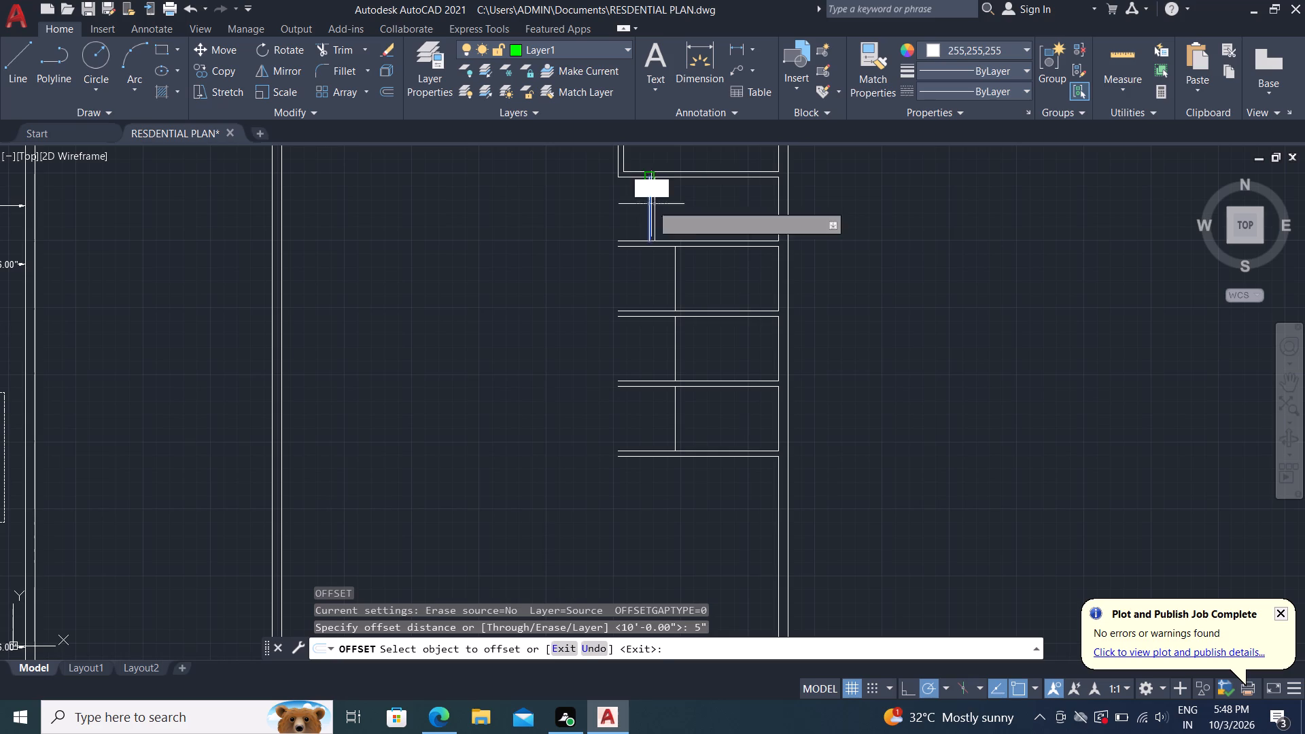
click(591, 213)
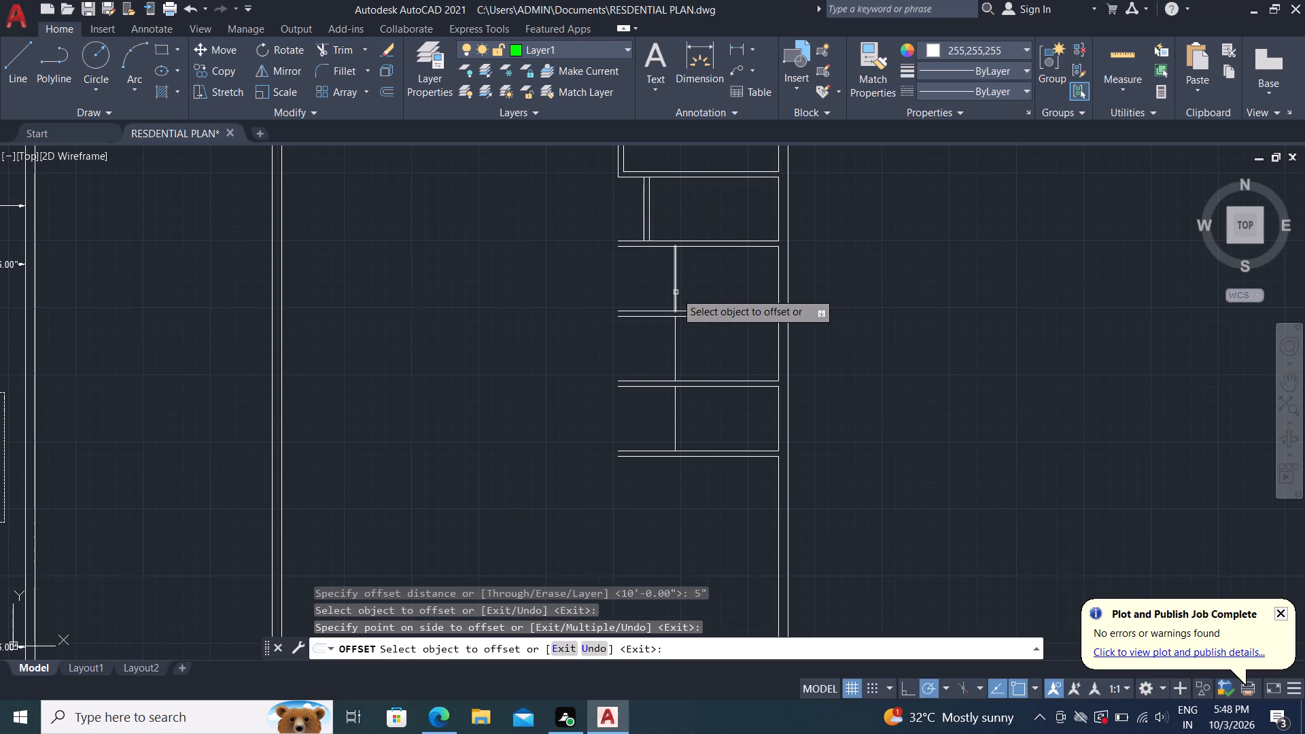
click(676, 292)
click(603, 307)
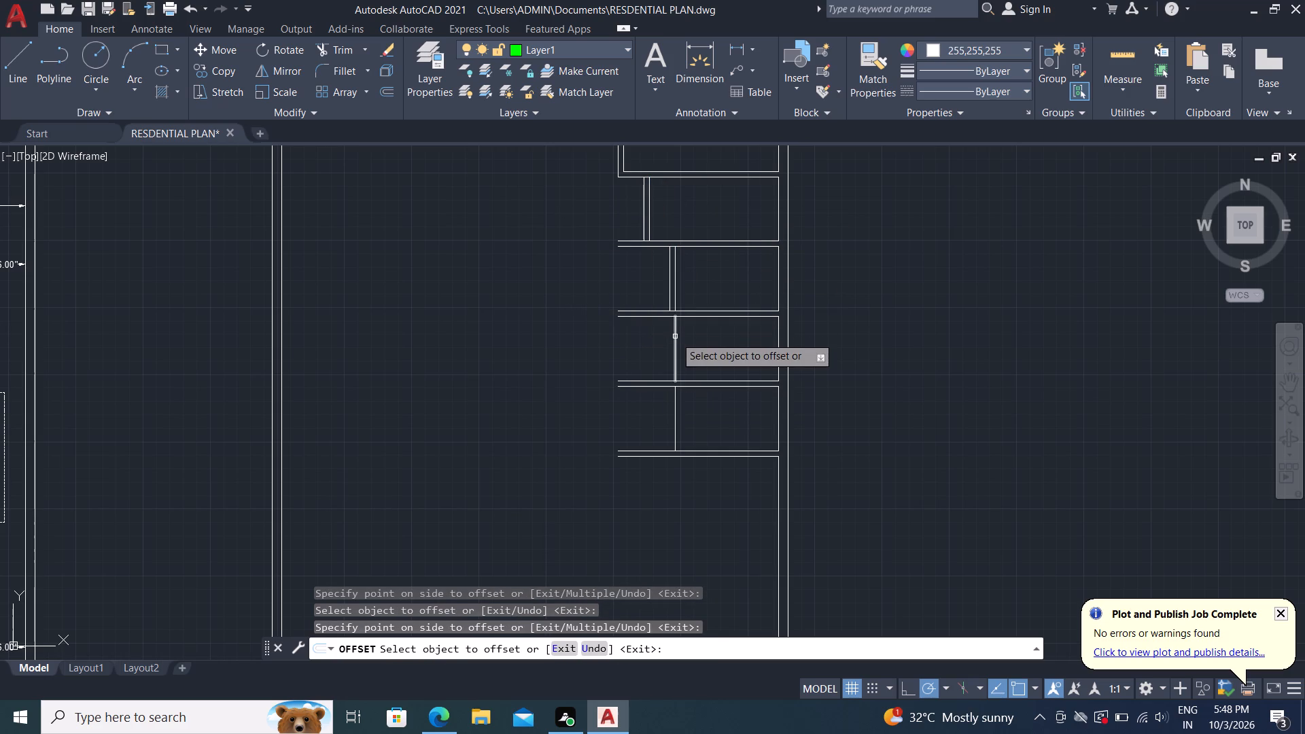
click(674, 338)
click(644, 336)
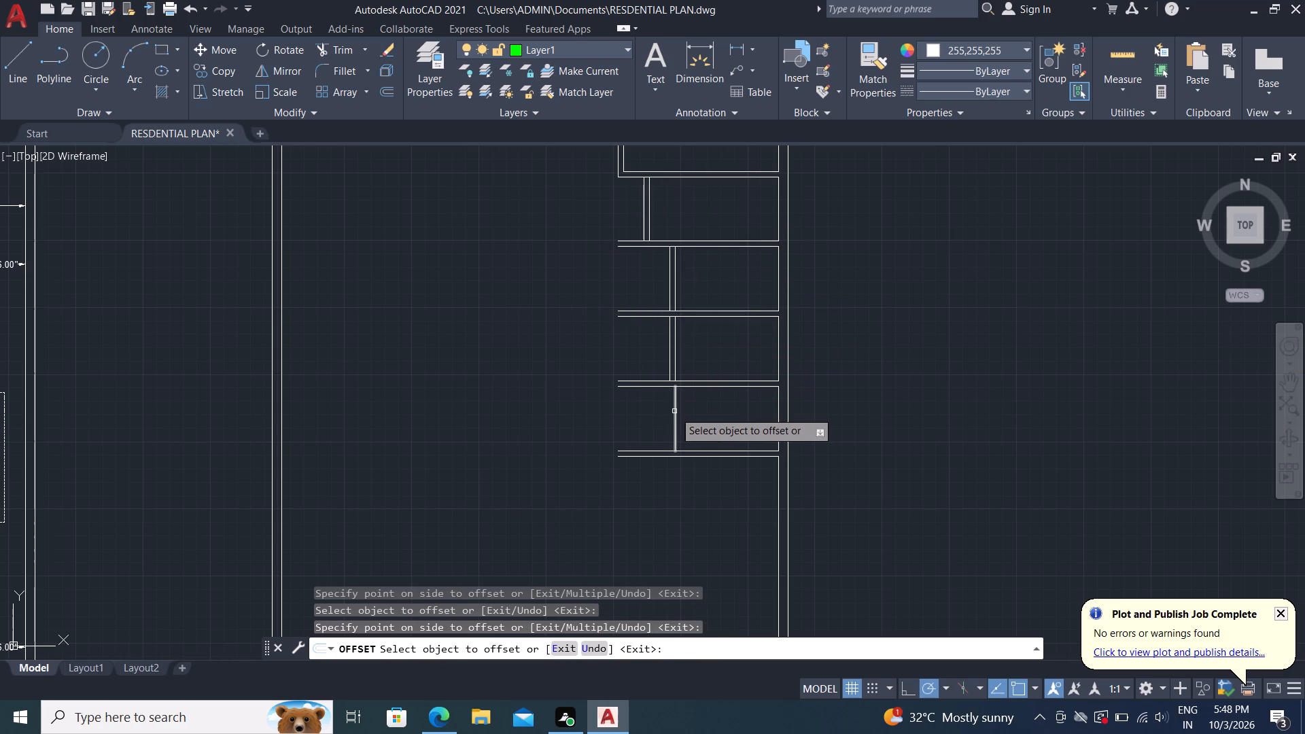
click(674, 411)
click(642, 404)
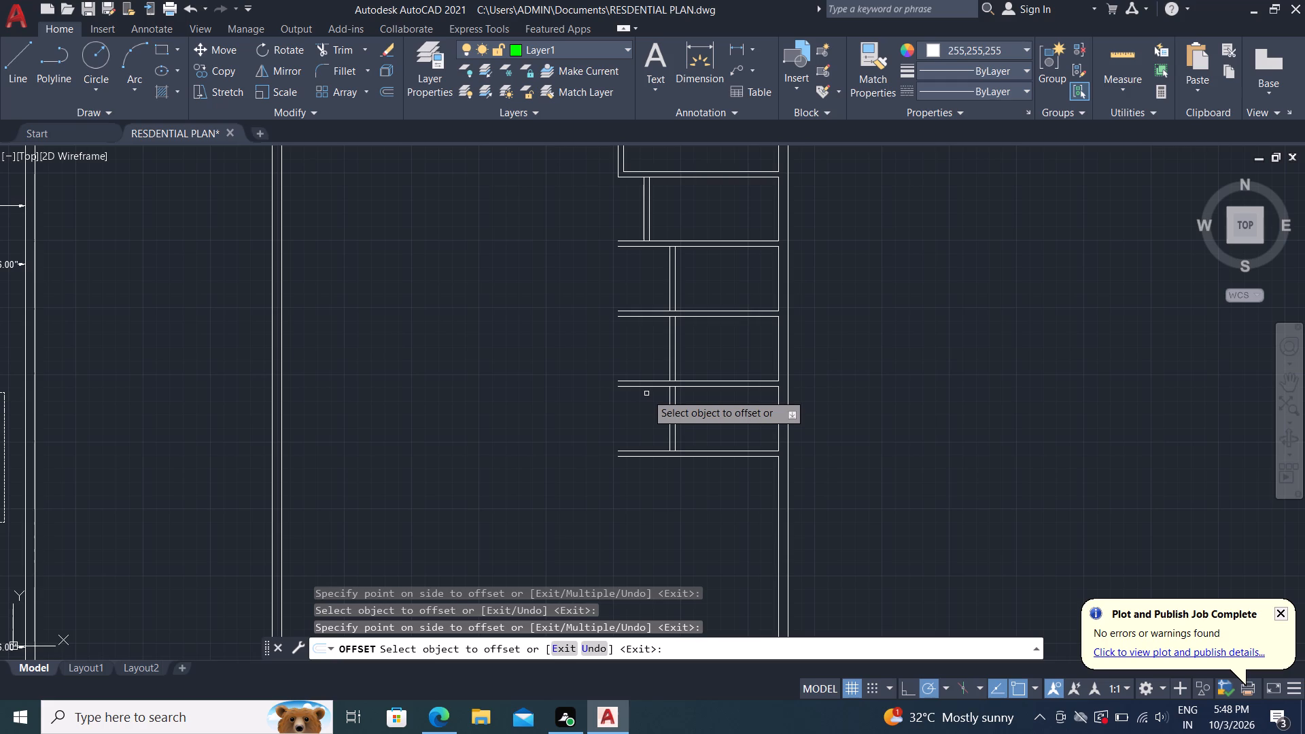
key(Escape)
Extend the west wall's outer face in the second, third and fourth rooms south across the partition below each room.
text(ex)
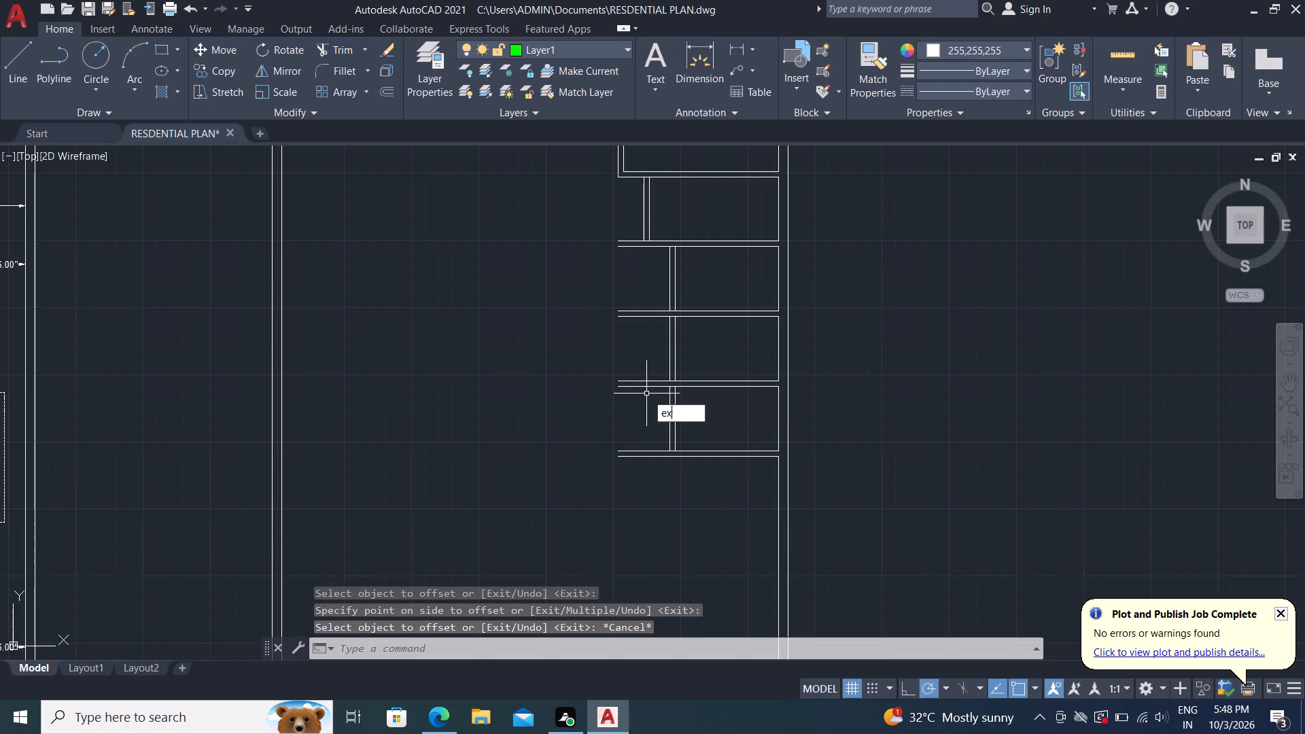
key(space)
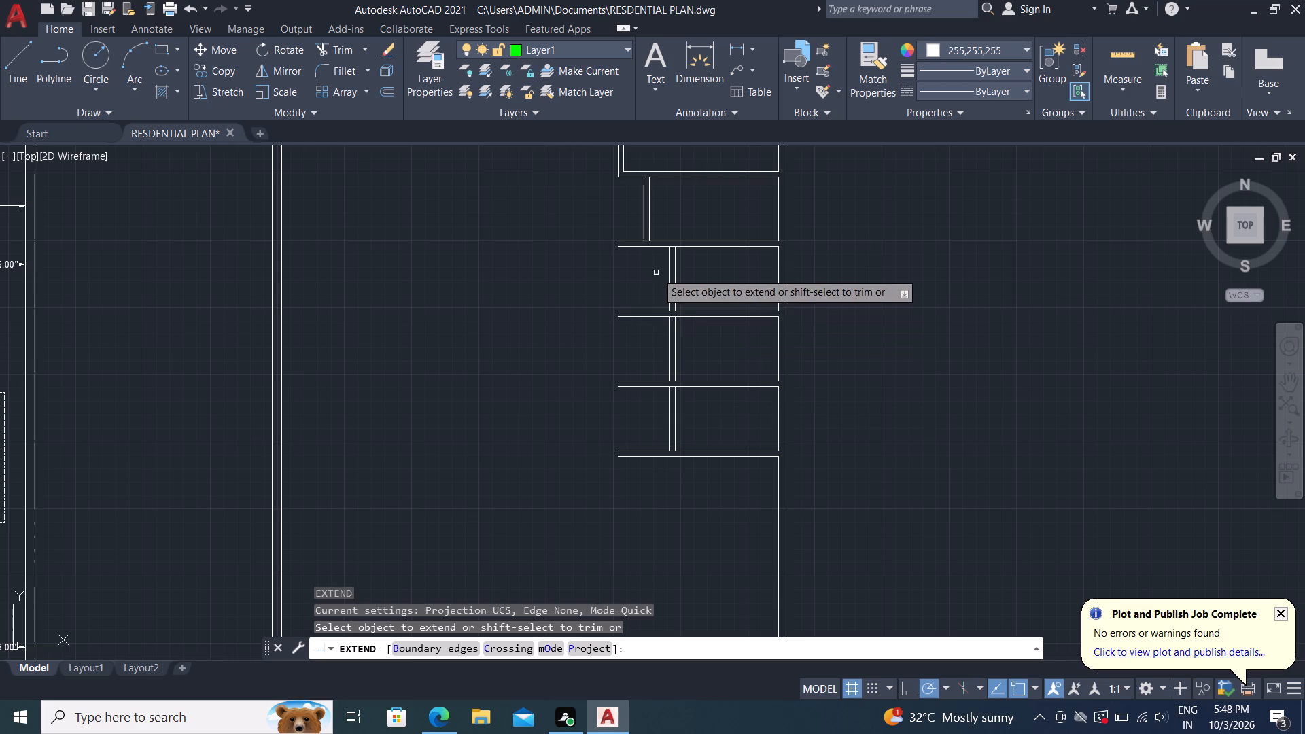
click(669, 292)
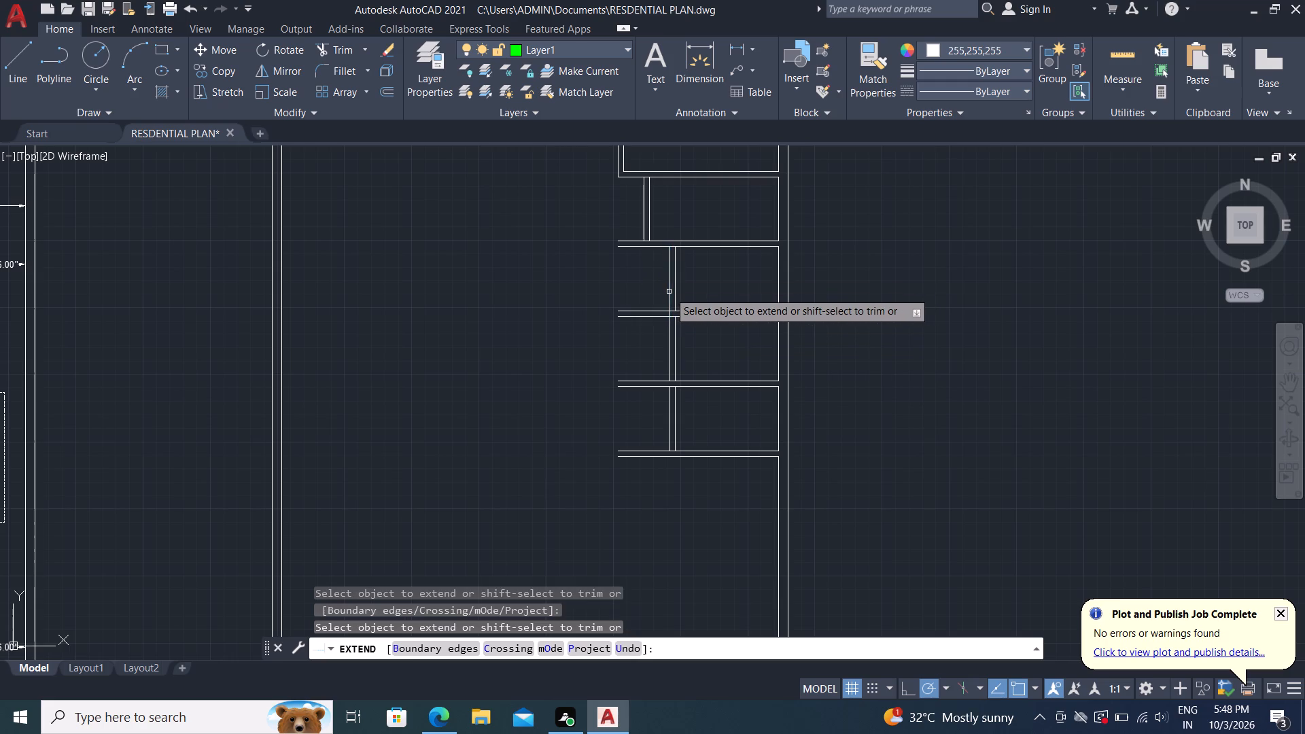
click(669, 356)
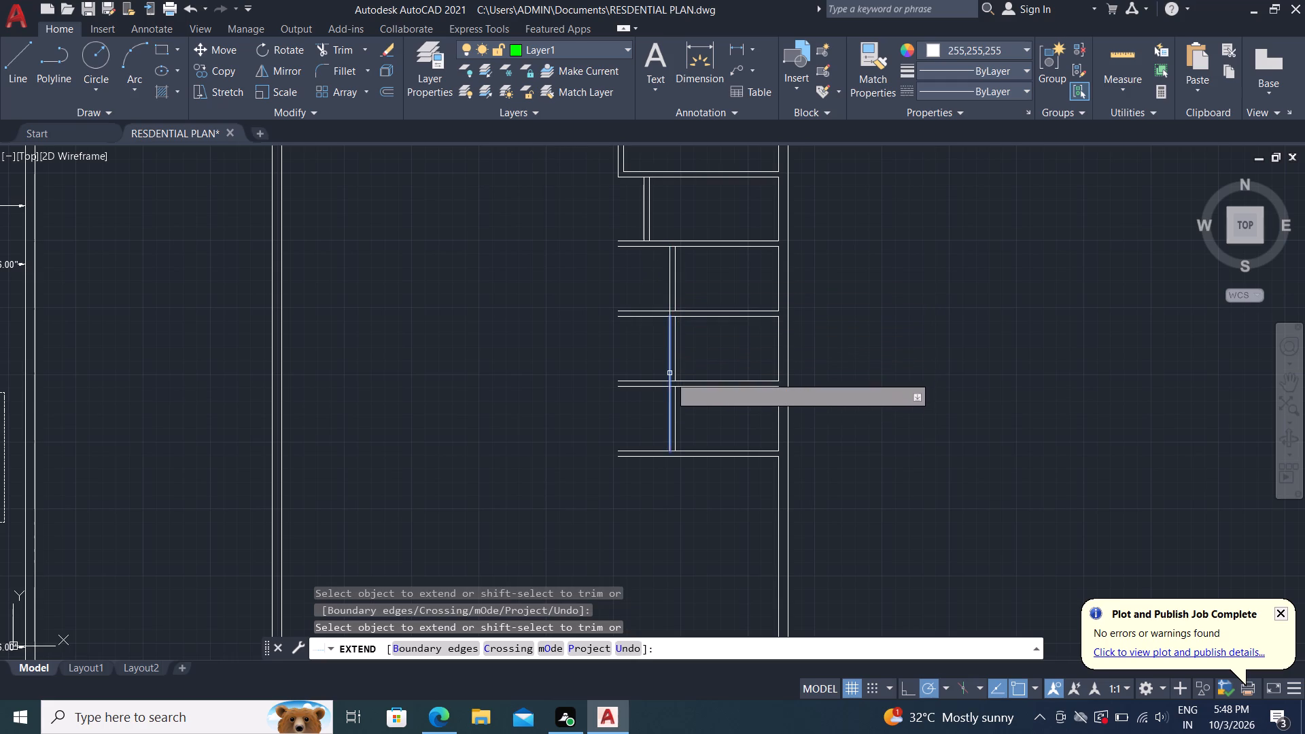
click(669, 423)
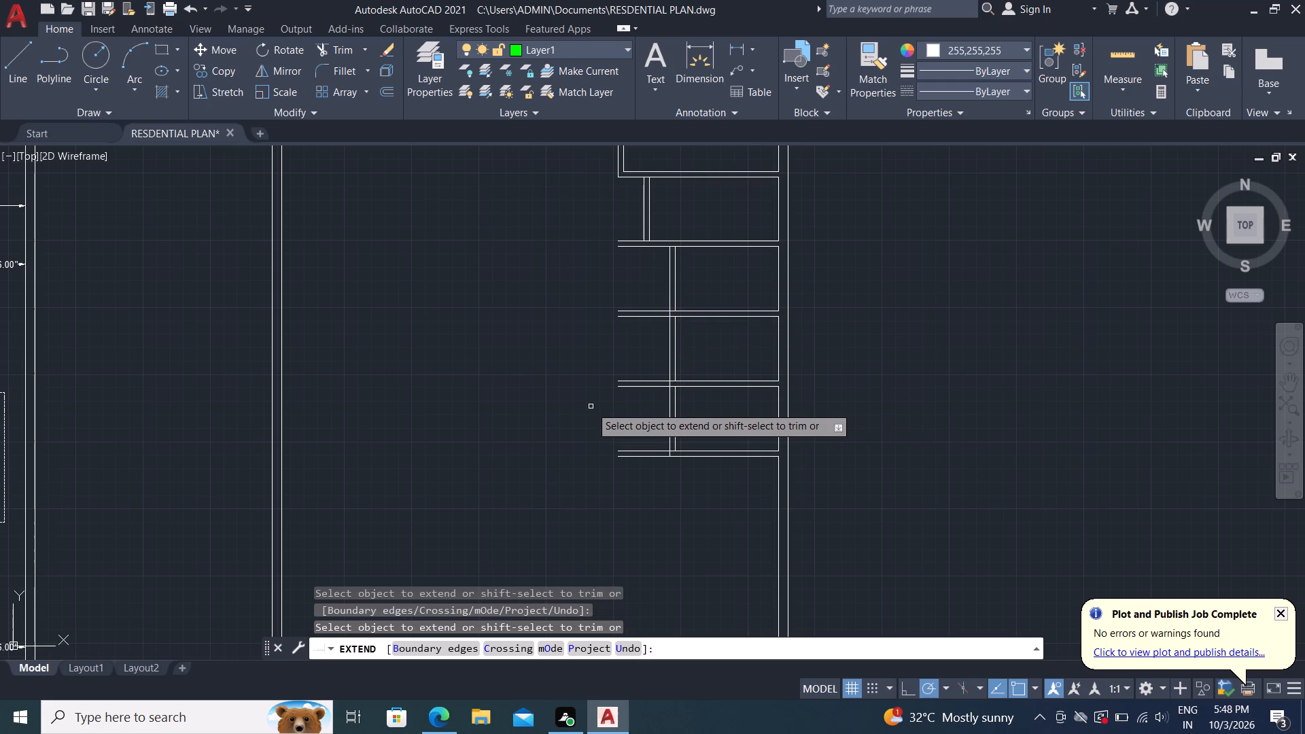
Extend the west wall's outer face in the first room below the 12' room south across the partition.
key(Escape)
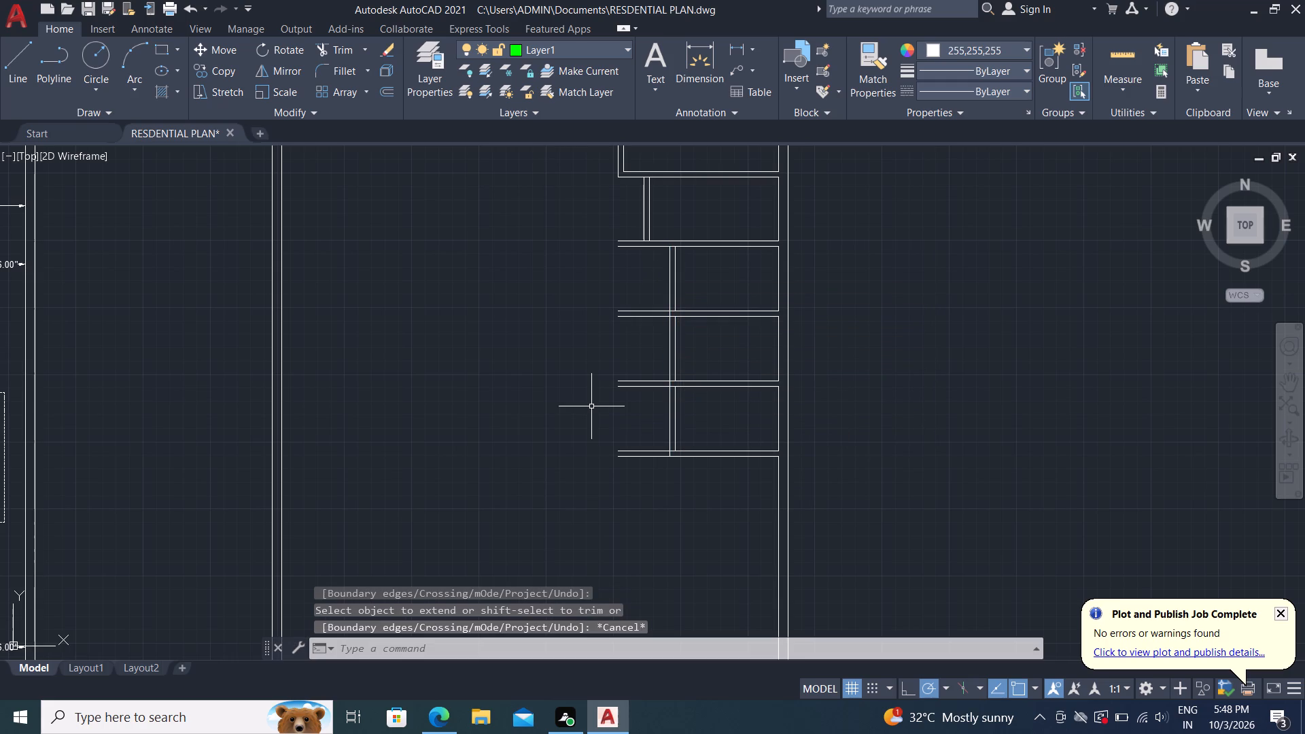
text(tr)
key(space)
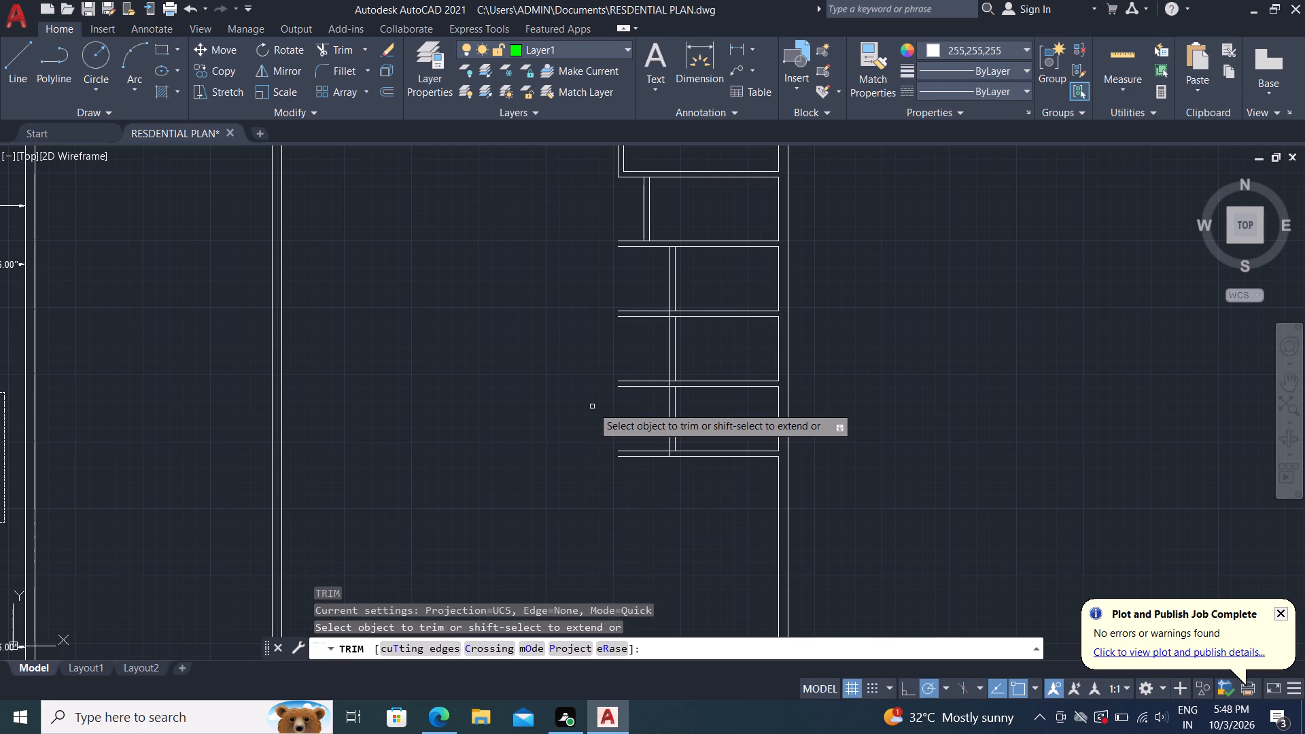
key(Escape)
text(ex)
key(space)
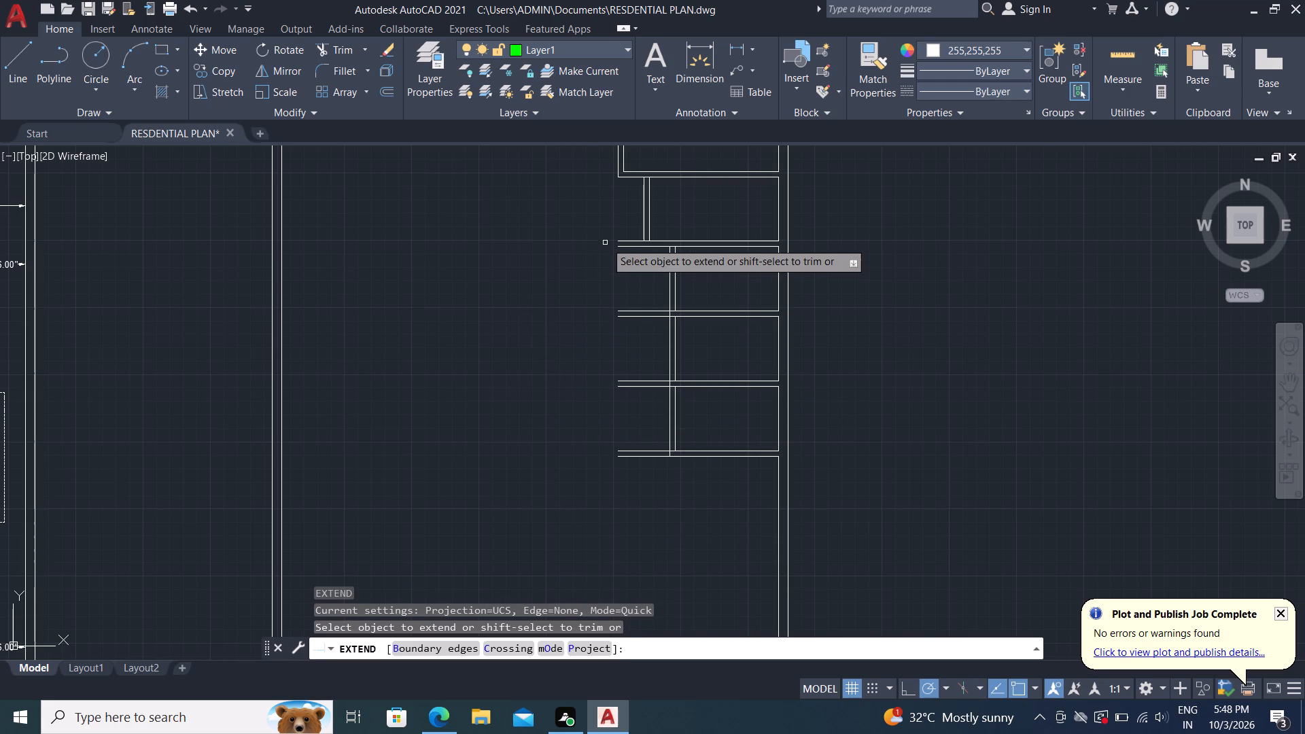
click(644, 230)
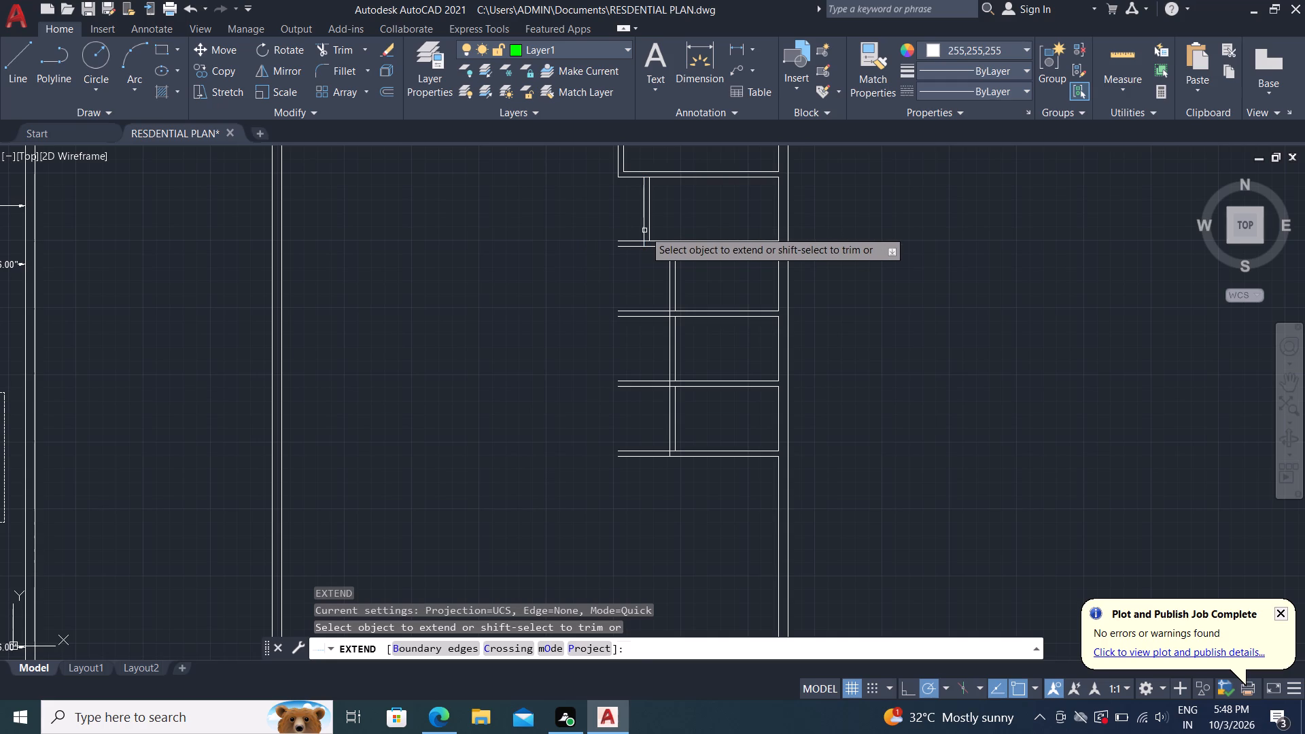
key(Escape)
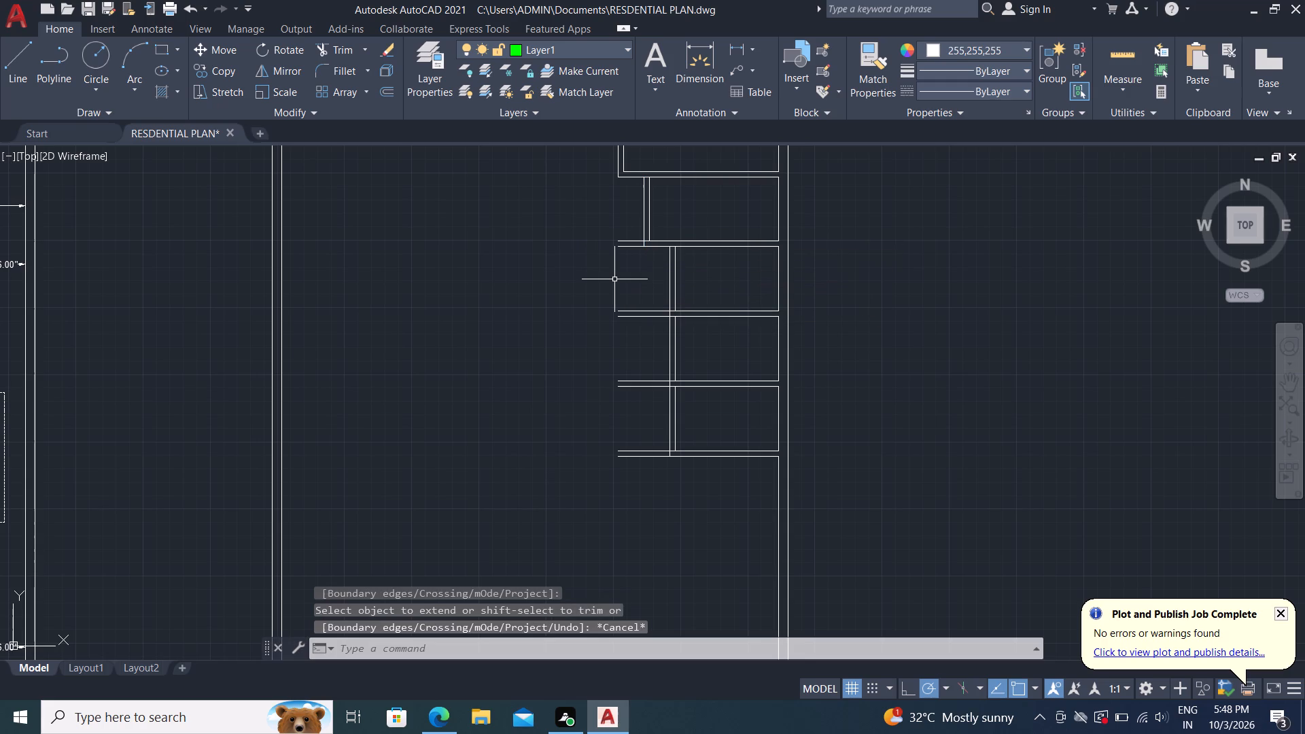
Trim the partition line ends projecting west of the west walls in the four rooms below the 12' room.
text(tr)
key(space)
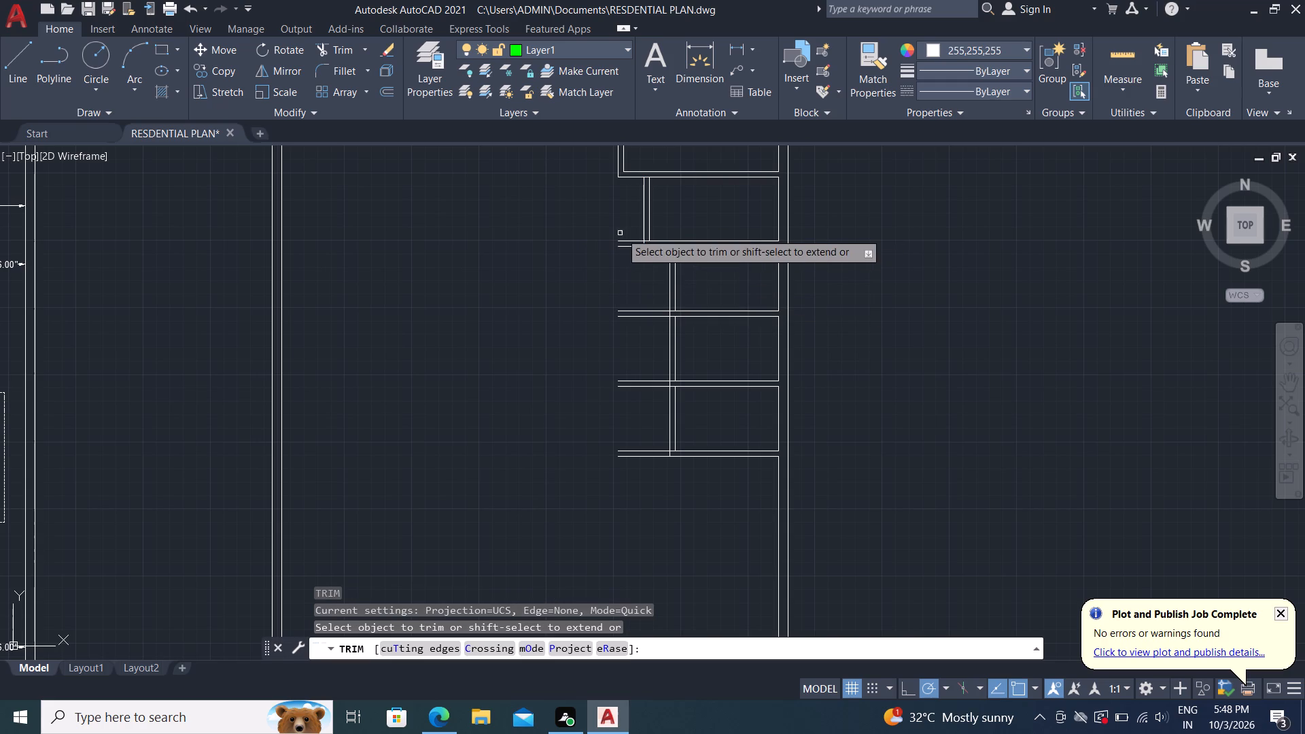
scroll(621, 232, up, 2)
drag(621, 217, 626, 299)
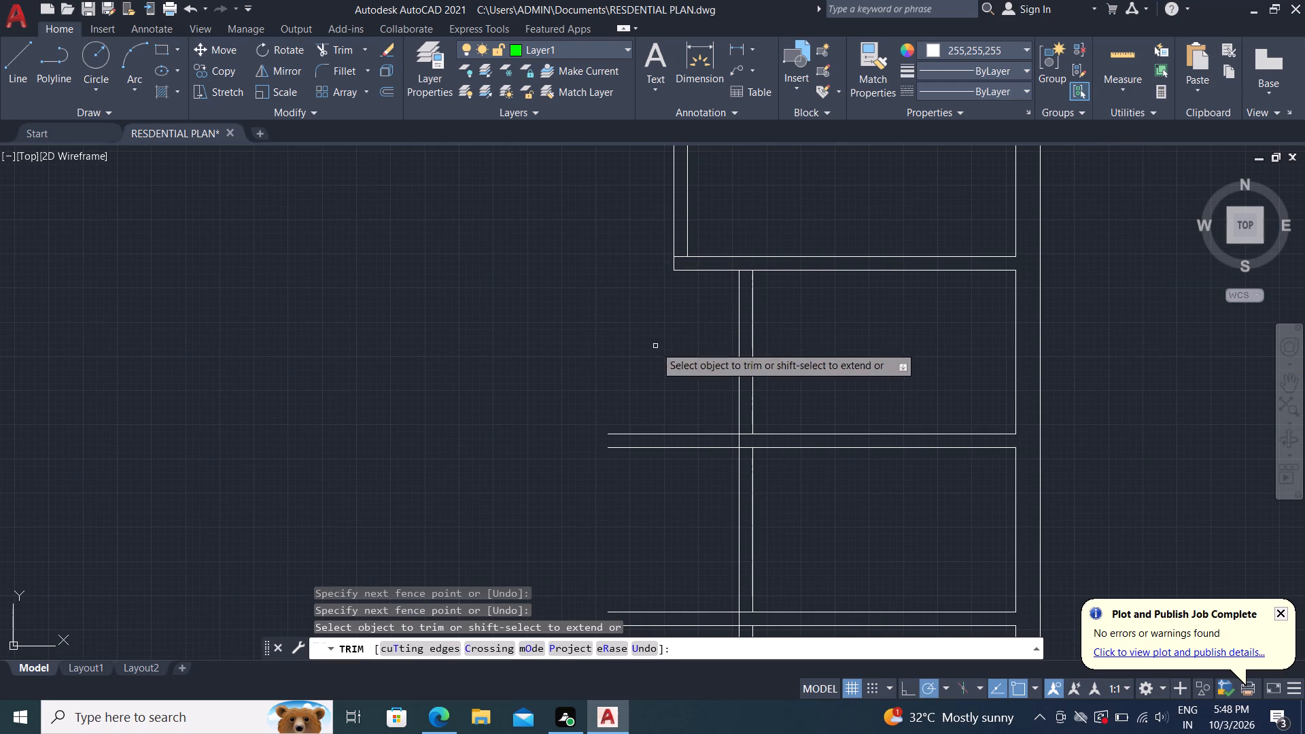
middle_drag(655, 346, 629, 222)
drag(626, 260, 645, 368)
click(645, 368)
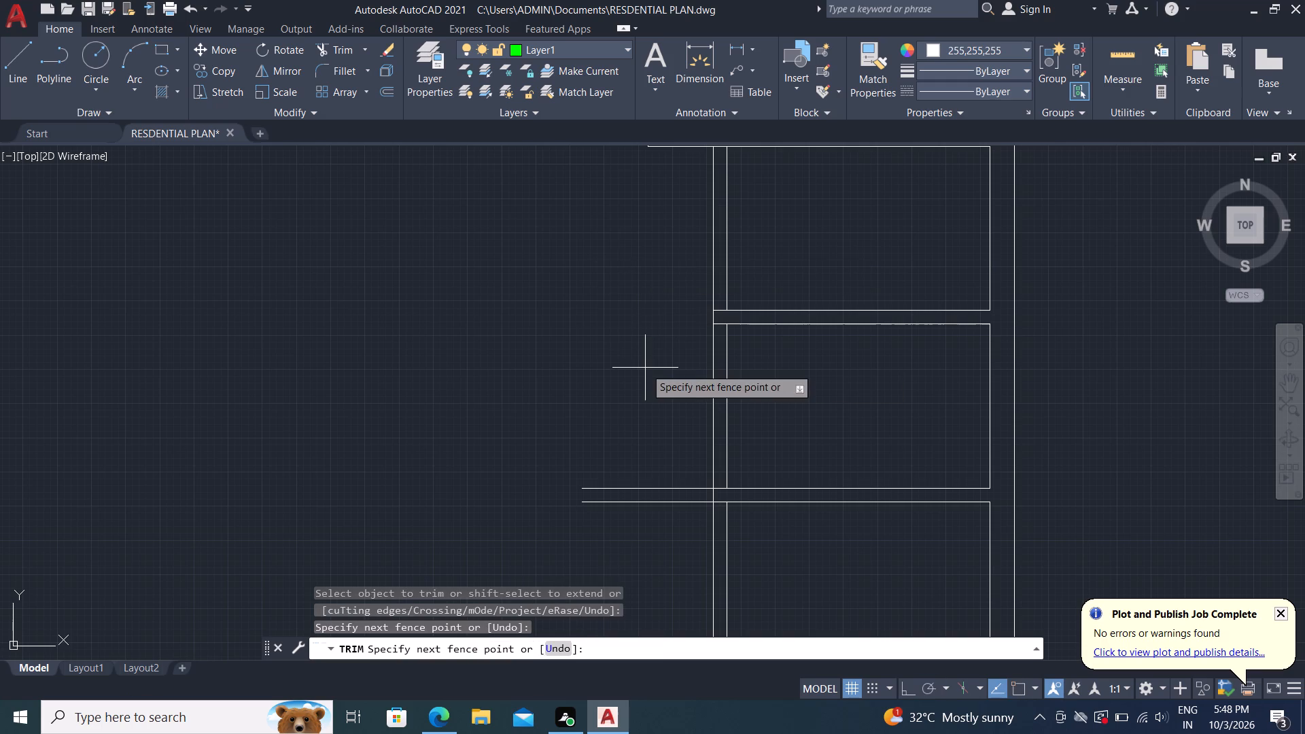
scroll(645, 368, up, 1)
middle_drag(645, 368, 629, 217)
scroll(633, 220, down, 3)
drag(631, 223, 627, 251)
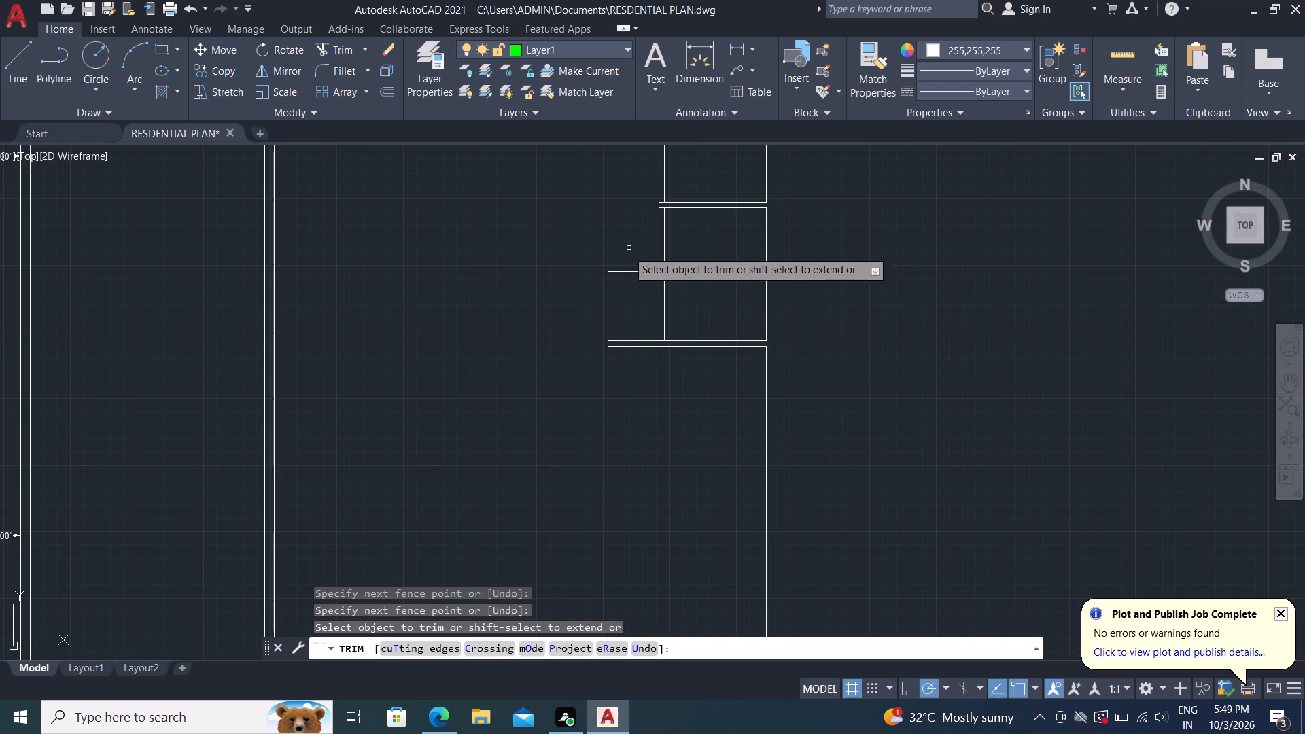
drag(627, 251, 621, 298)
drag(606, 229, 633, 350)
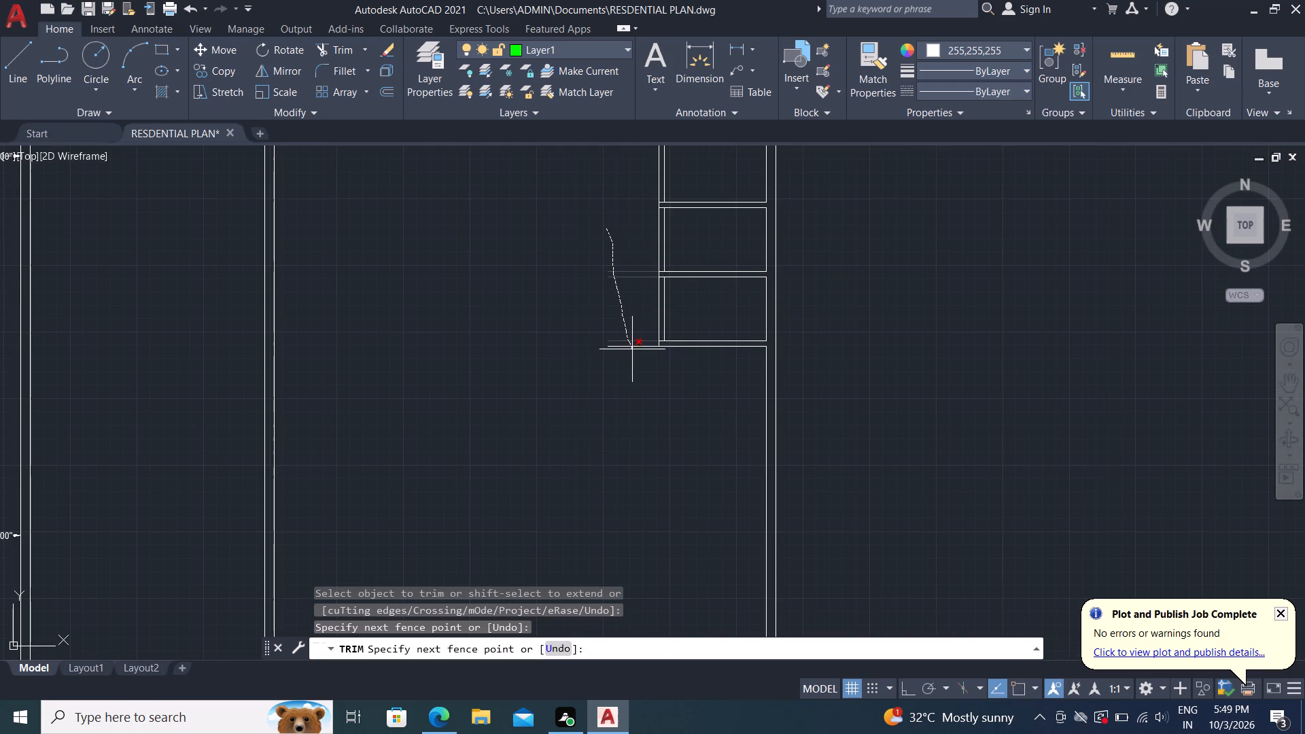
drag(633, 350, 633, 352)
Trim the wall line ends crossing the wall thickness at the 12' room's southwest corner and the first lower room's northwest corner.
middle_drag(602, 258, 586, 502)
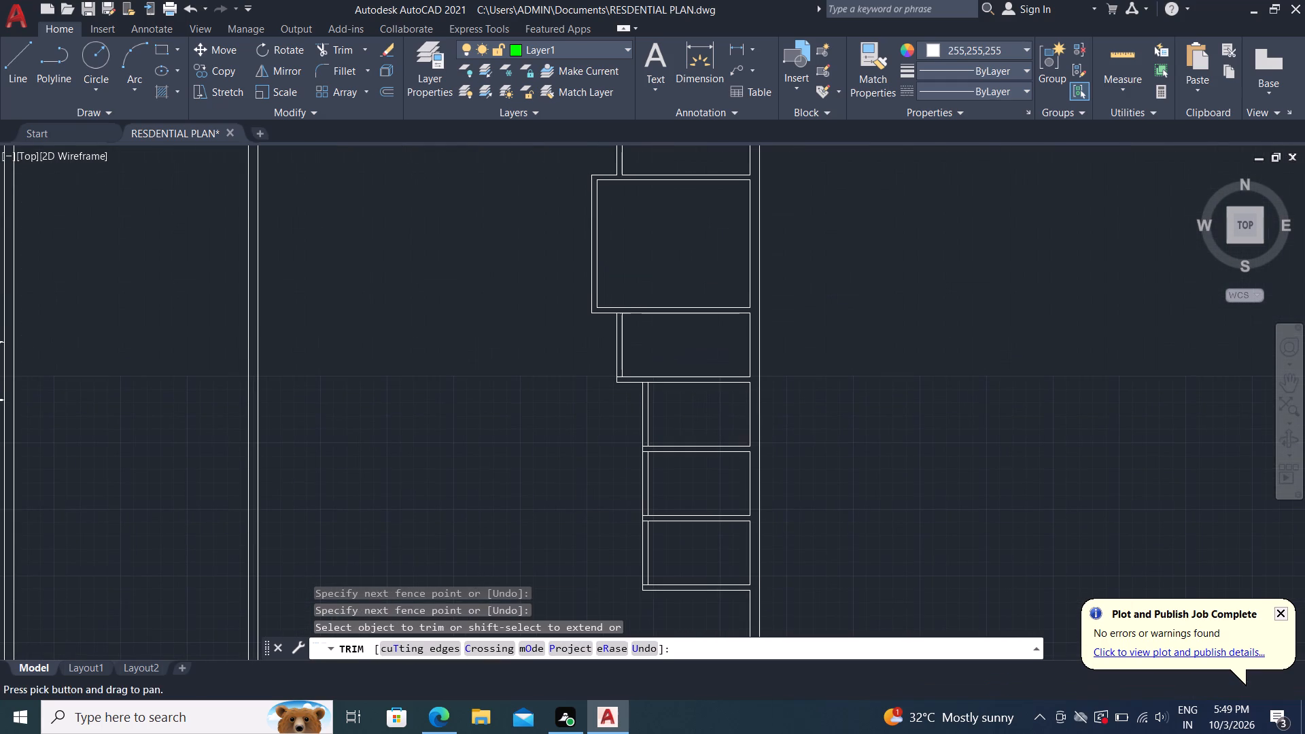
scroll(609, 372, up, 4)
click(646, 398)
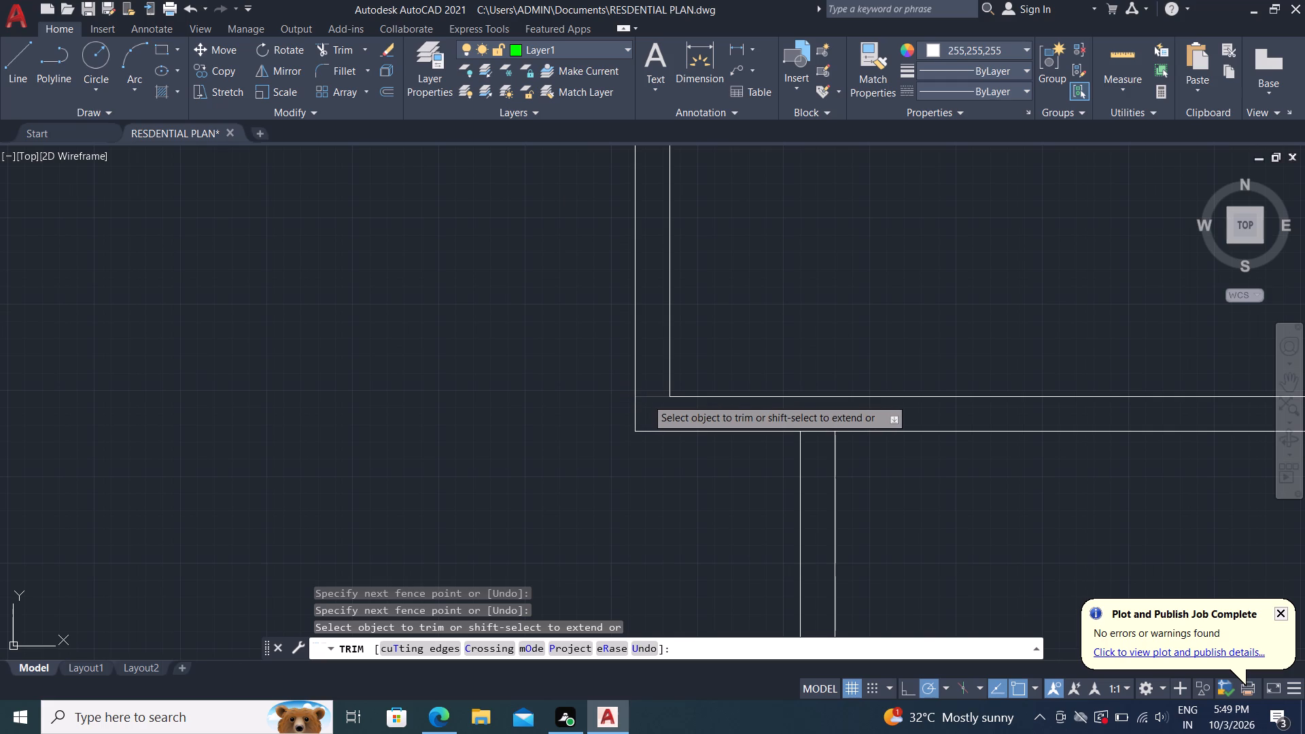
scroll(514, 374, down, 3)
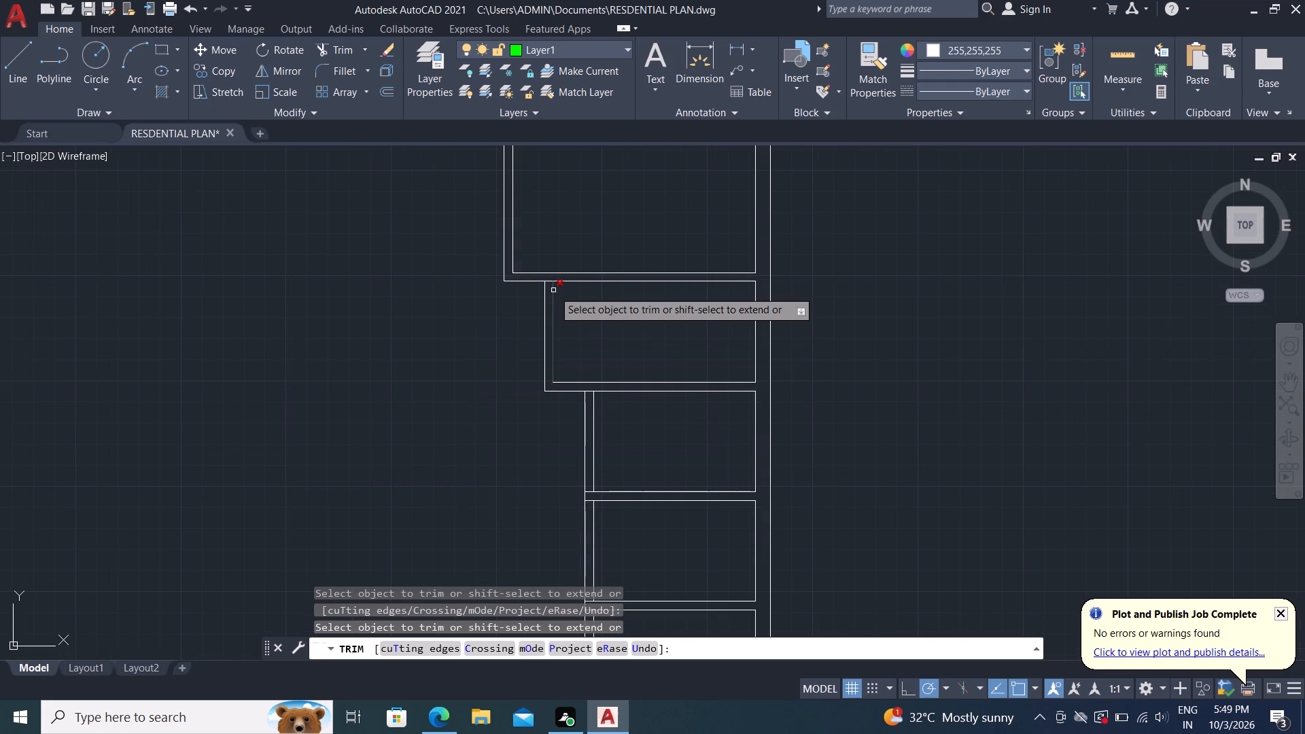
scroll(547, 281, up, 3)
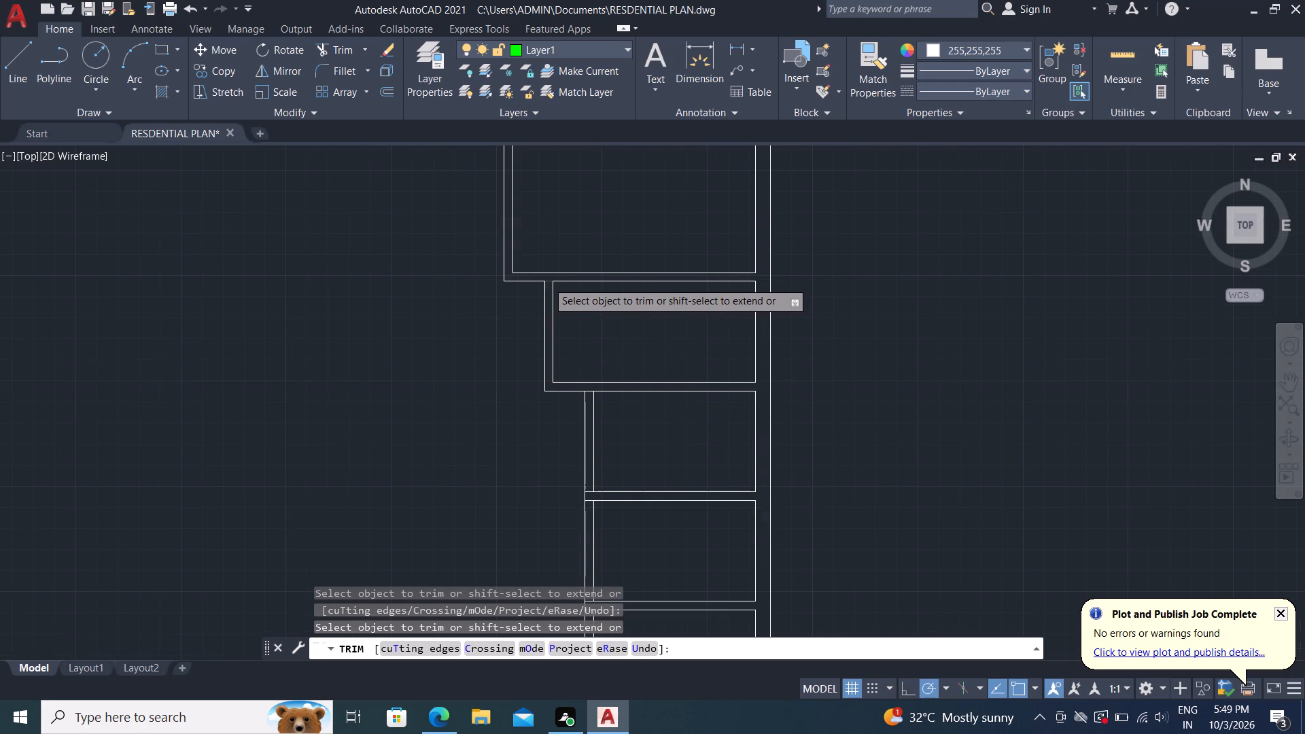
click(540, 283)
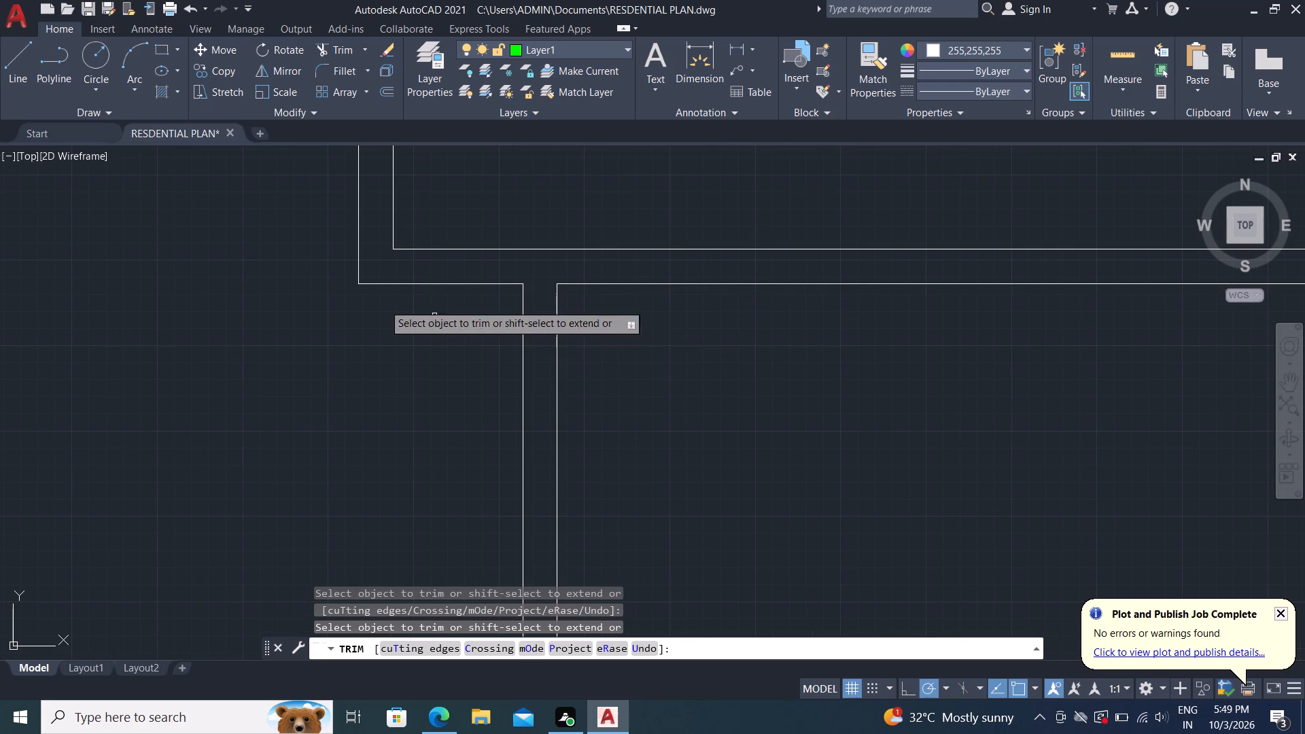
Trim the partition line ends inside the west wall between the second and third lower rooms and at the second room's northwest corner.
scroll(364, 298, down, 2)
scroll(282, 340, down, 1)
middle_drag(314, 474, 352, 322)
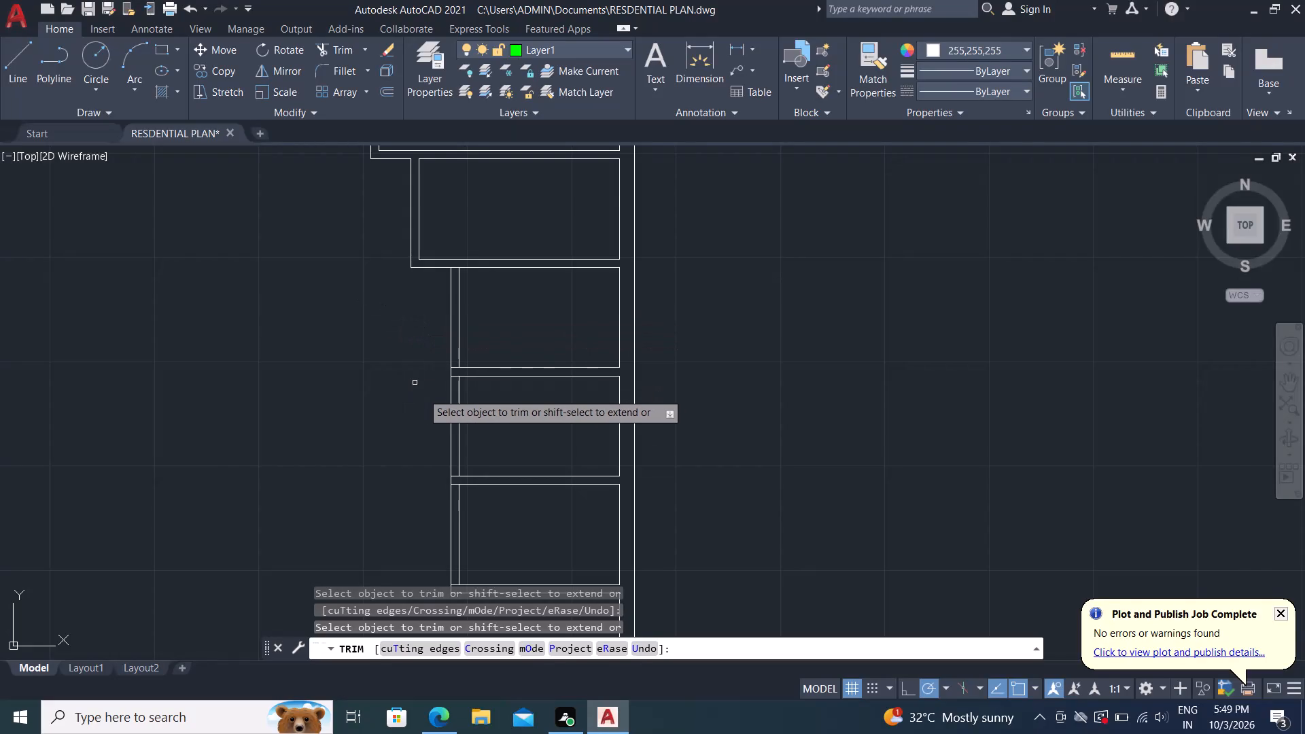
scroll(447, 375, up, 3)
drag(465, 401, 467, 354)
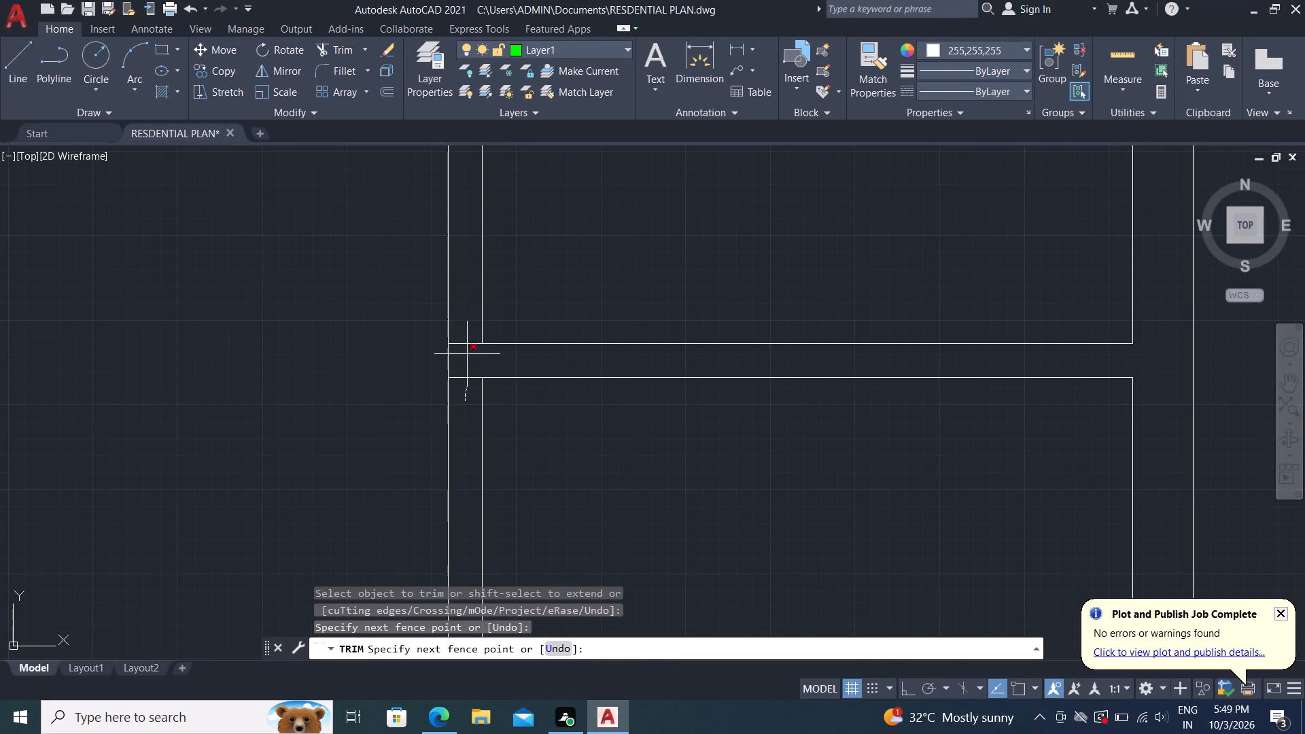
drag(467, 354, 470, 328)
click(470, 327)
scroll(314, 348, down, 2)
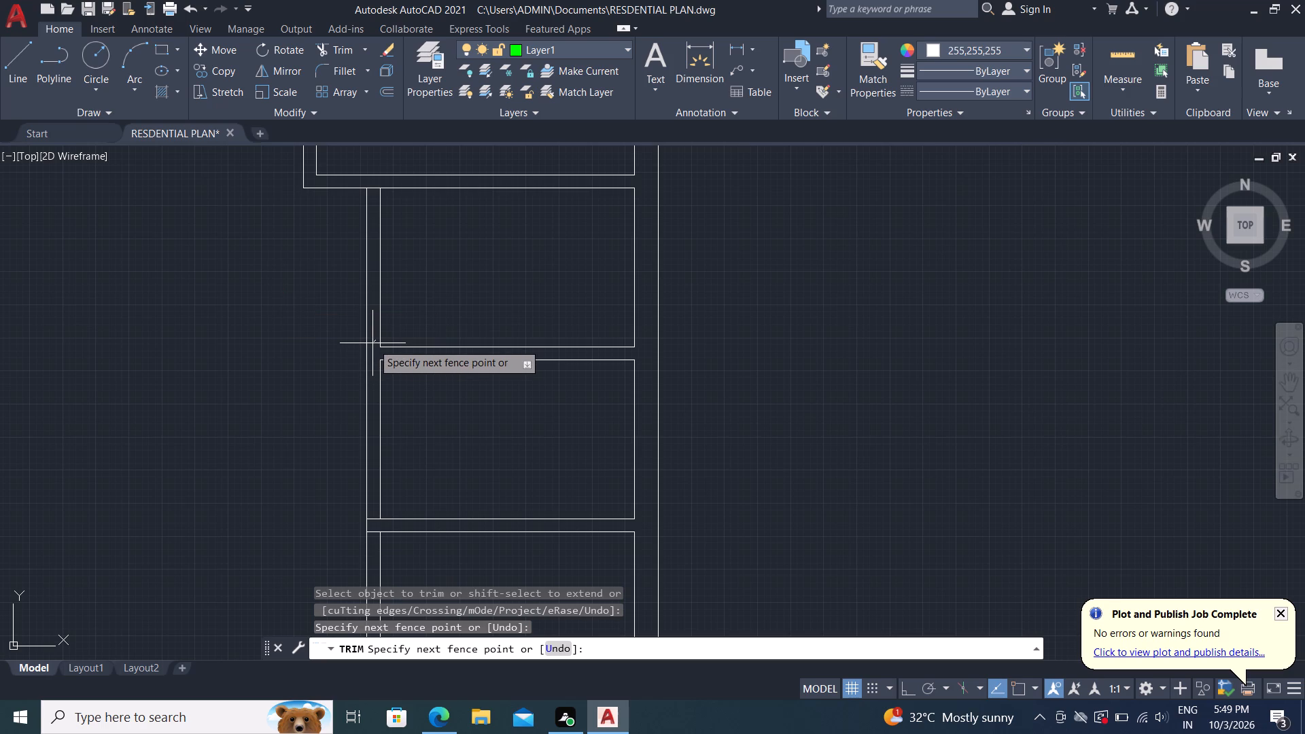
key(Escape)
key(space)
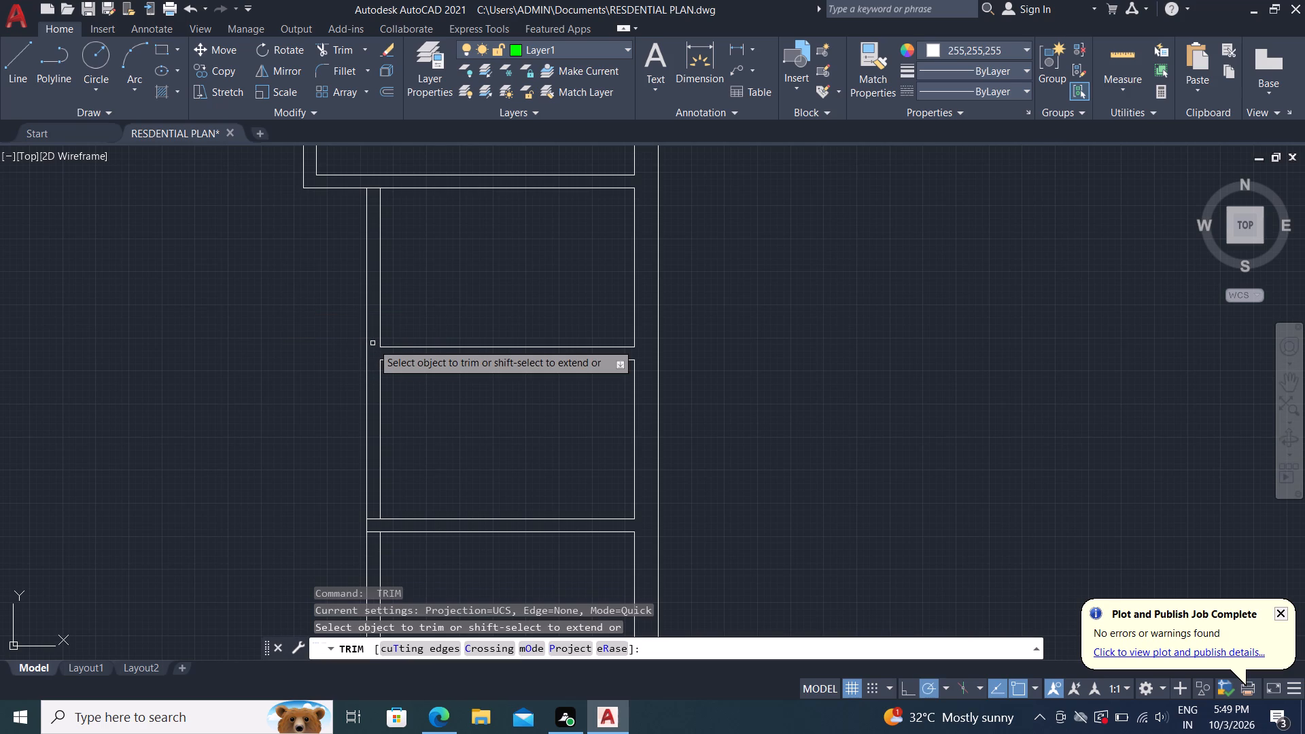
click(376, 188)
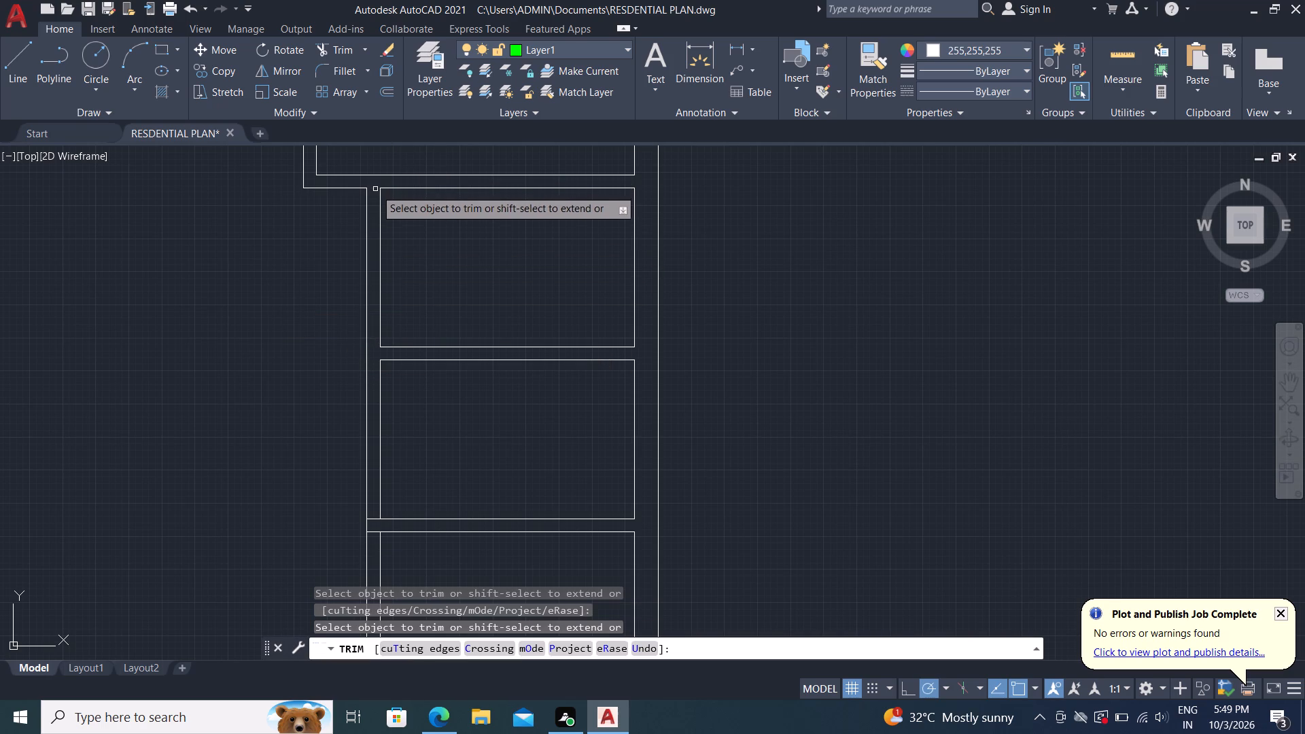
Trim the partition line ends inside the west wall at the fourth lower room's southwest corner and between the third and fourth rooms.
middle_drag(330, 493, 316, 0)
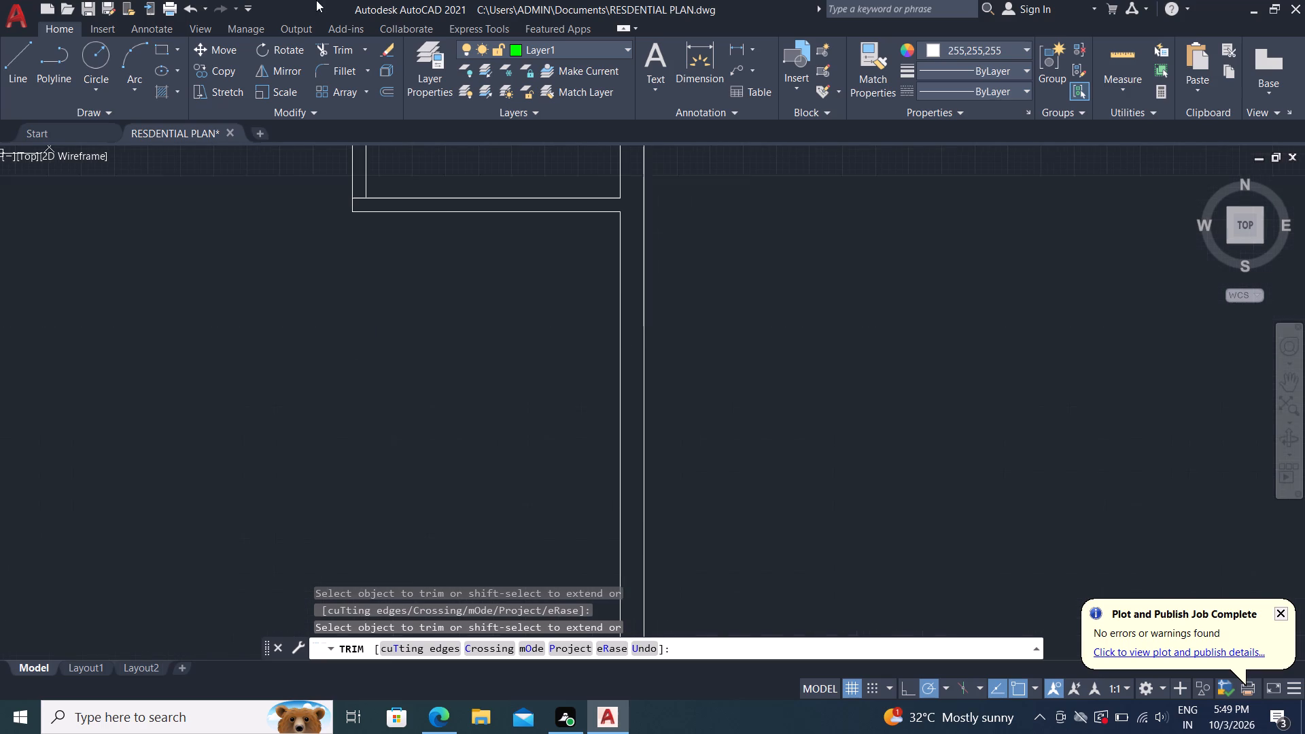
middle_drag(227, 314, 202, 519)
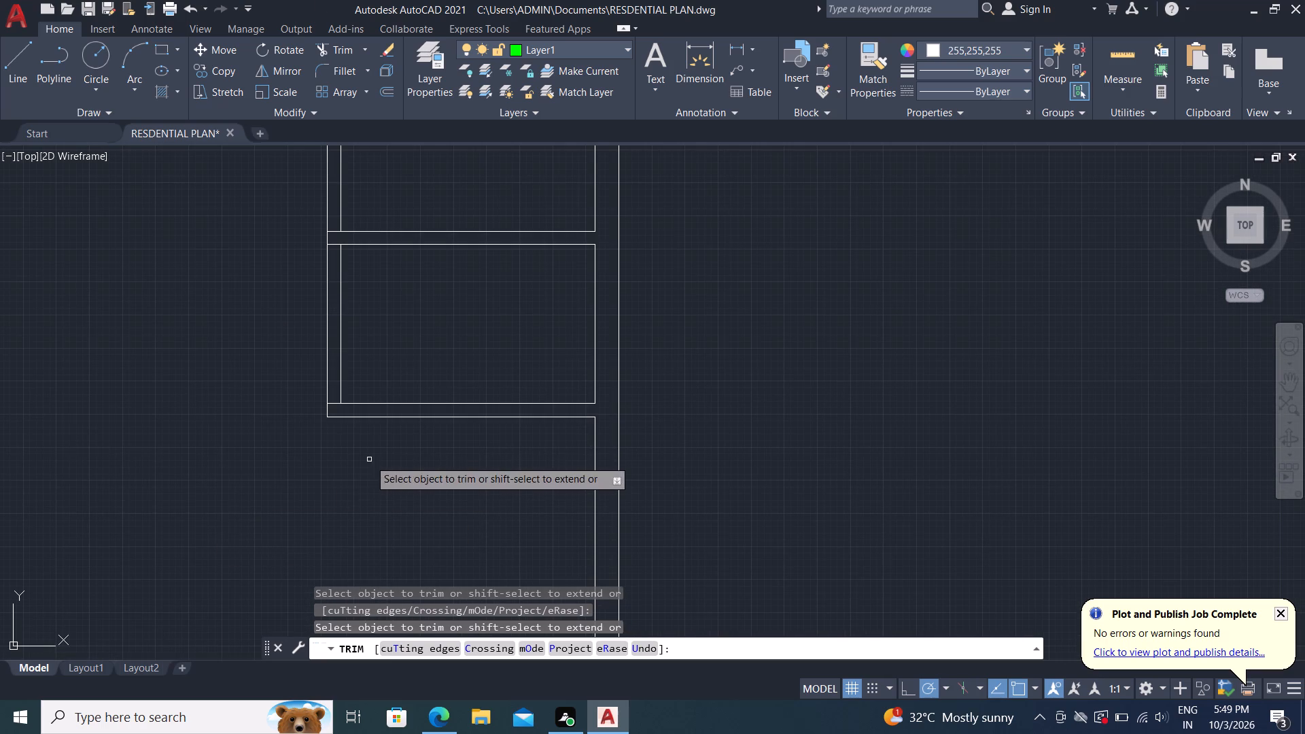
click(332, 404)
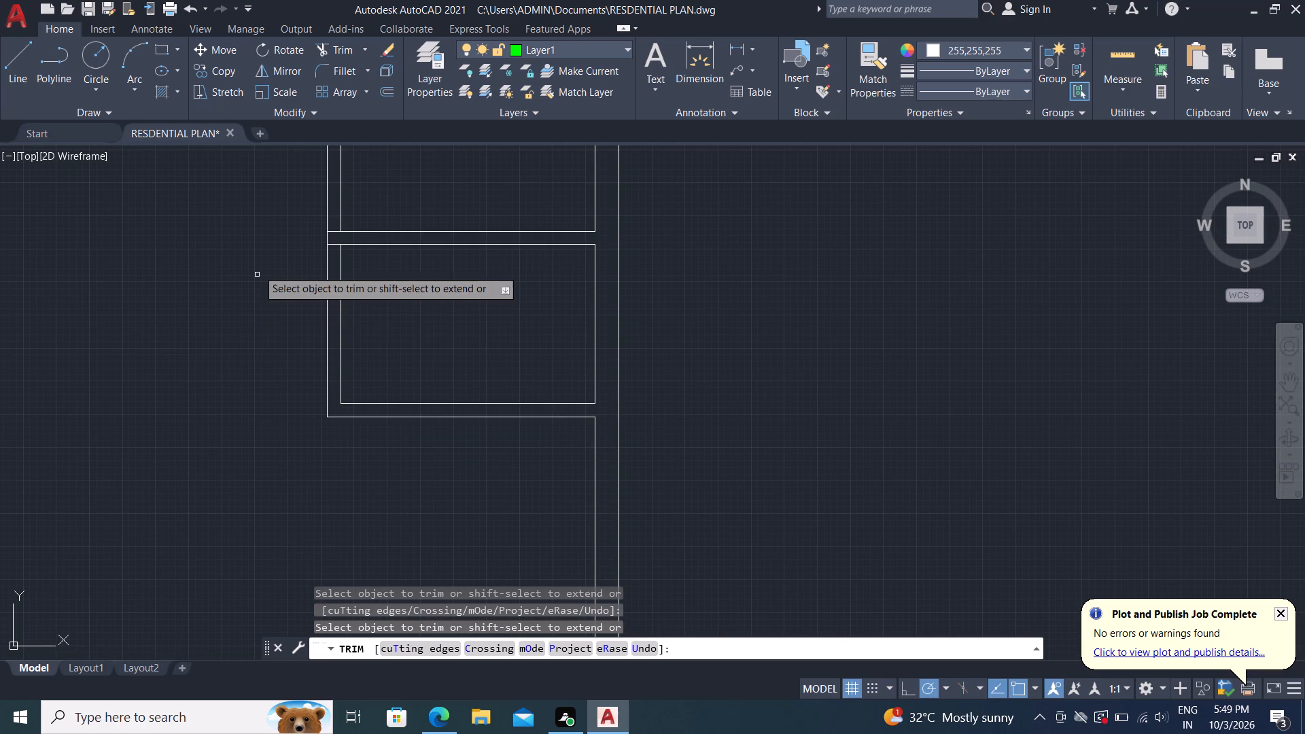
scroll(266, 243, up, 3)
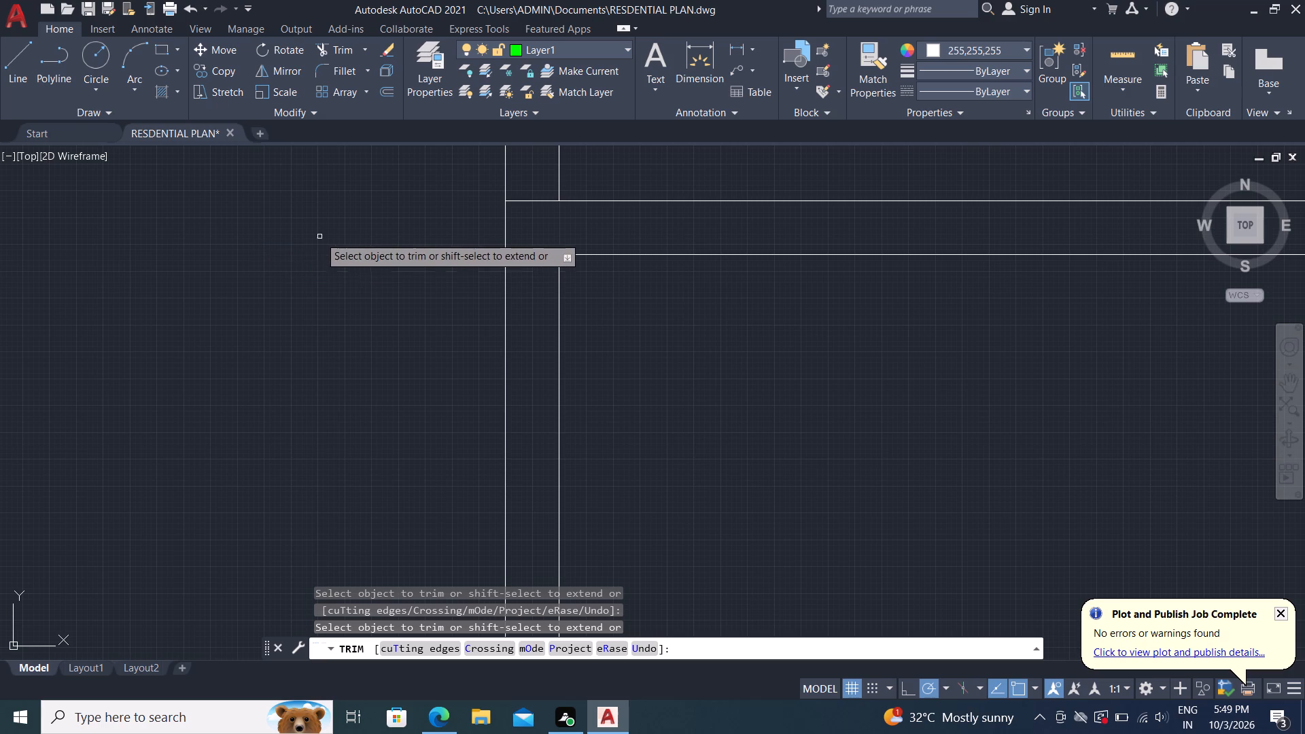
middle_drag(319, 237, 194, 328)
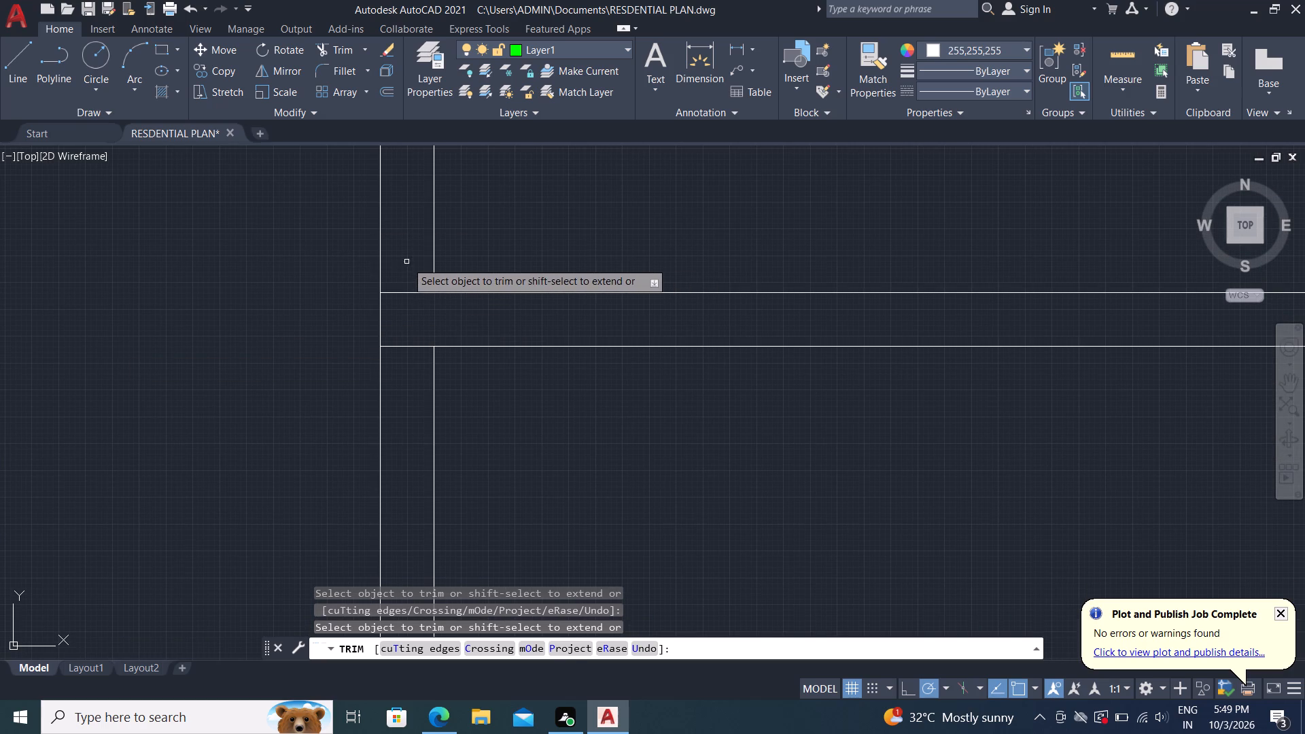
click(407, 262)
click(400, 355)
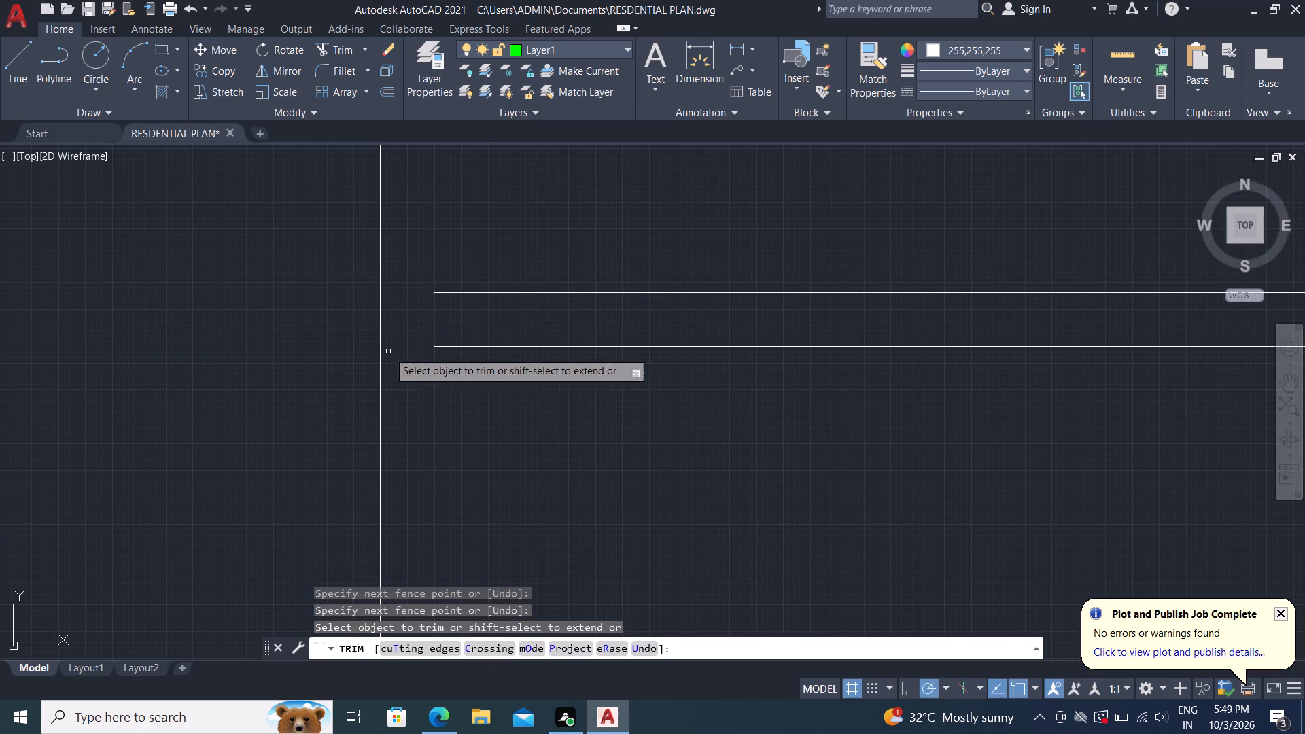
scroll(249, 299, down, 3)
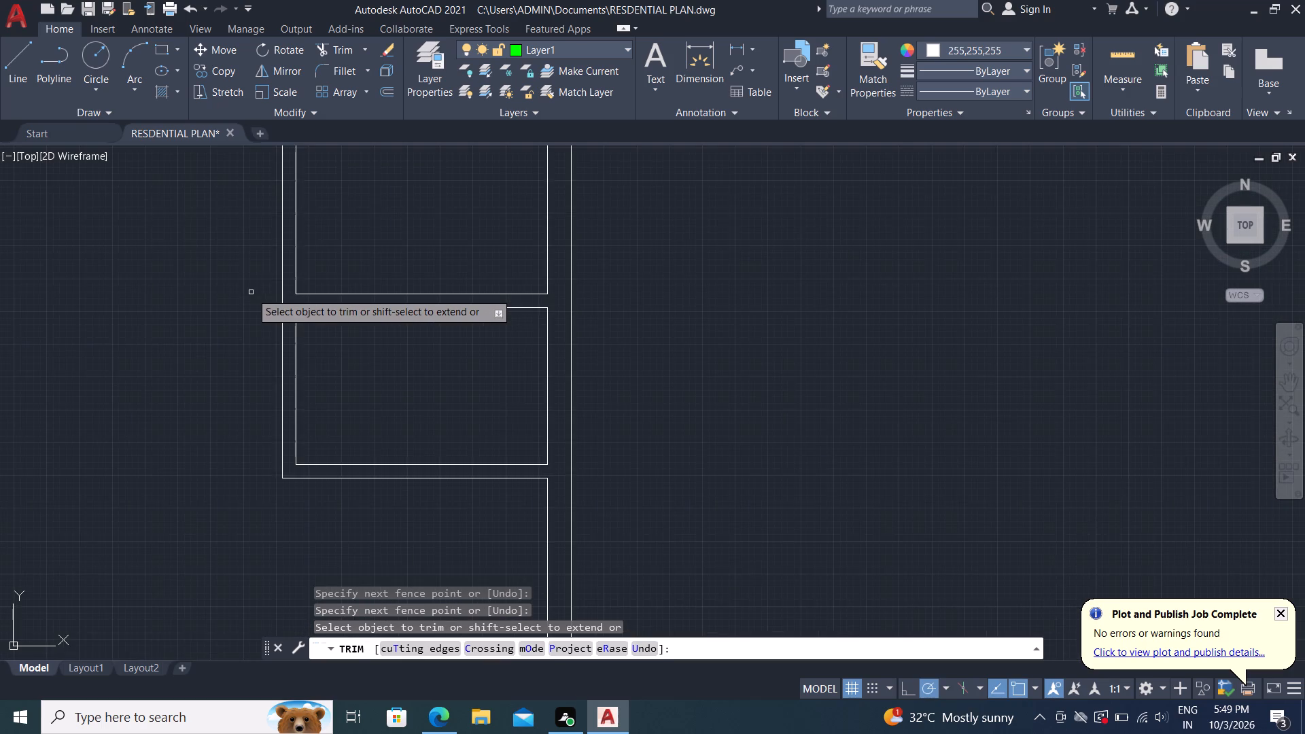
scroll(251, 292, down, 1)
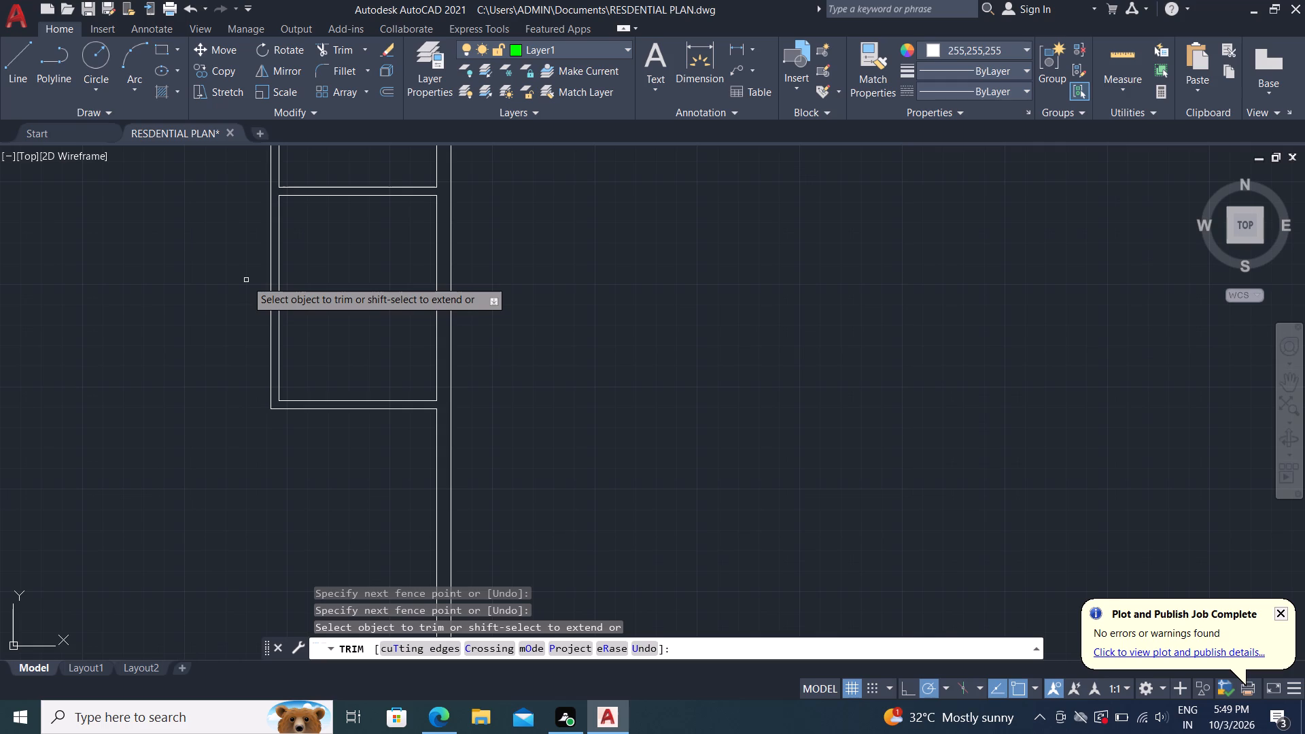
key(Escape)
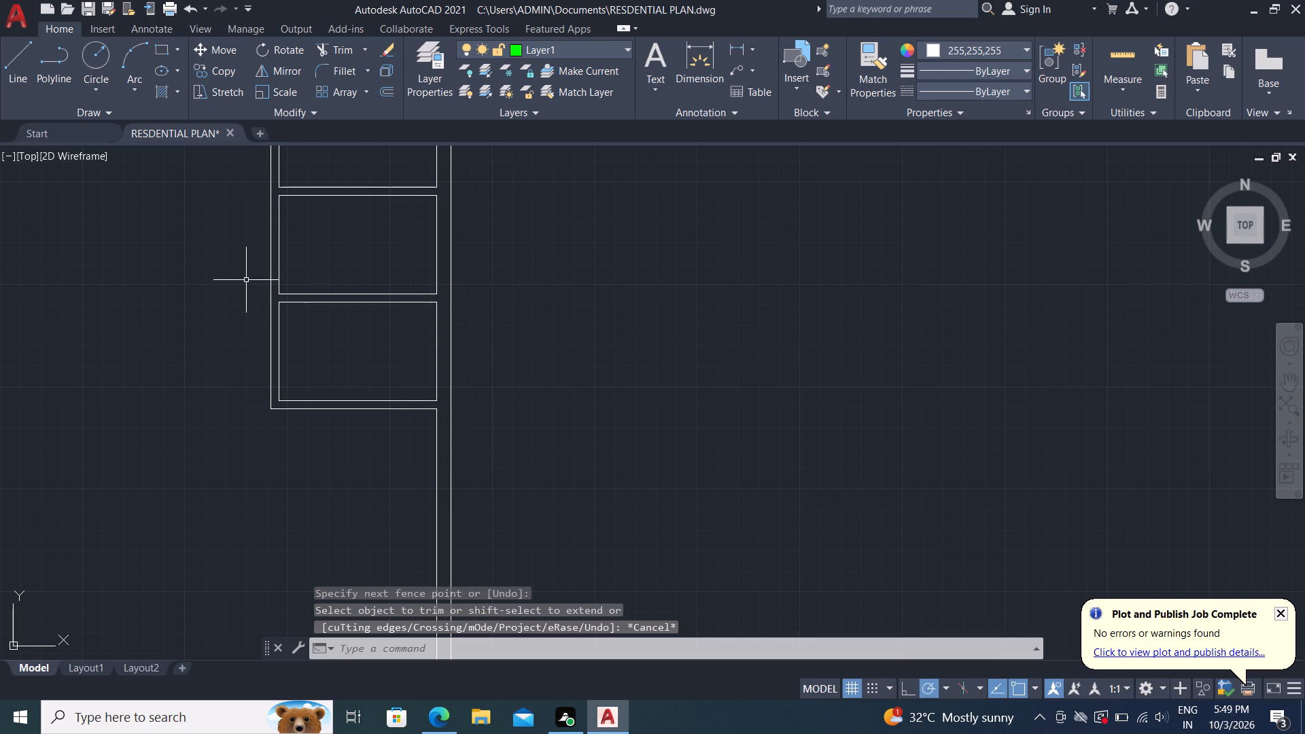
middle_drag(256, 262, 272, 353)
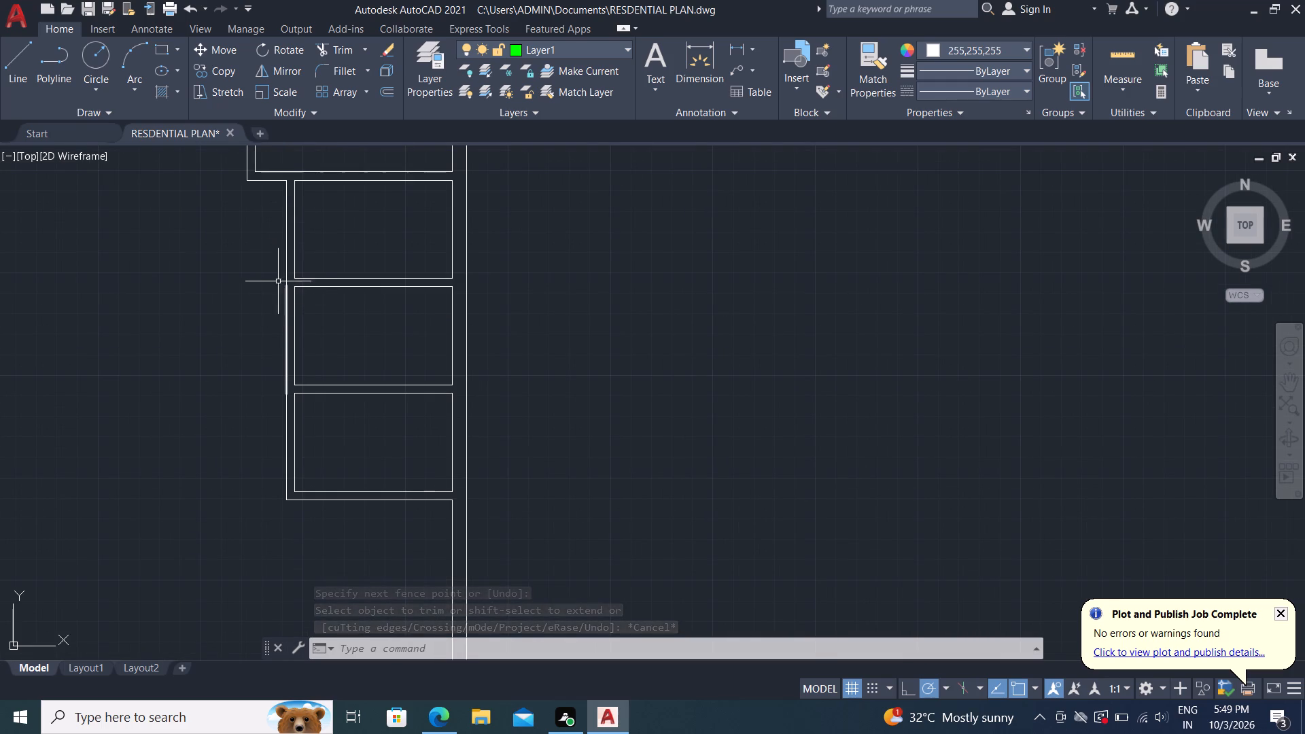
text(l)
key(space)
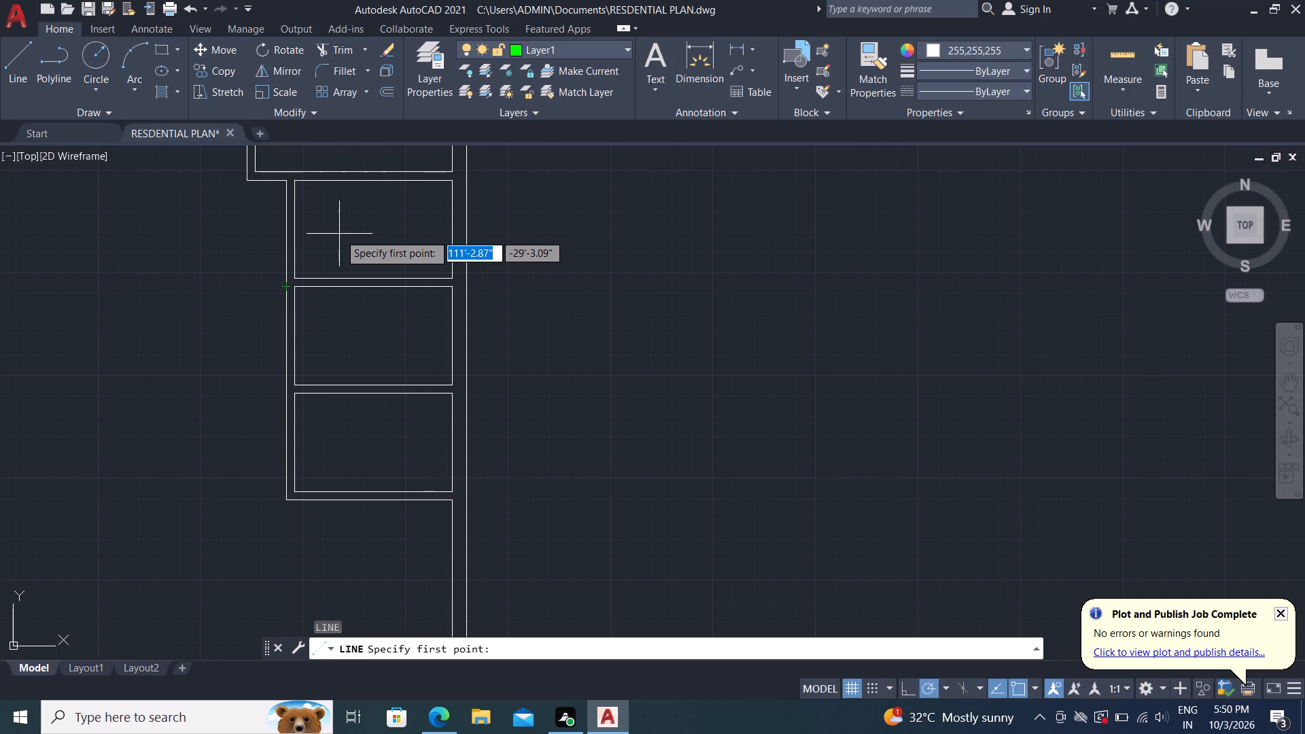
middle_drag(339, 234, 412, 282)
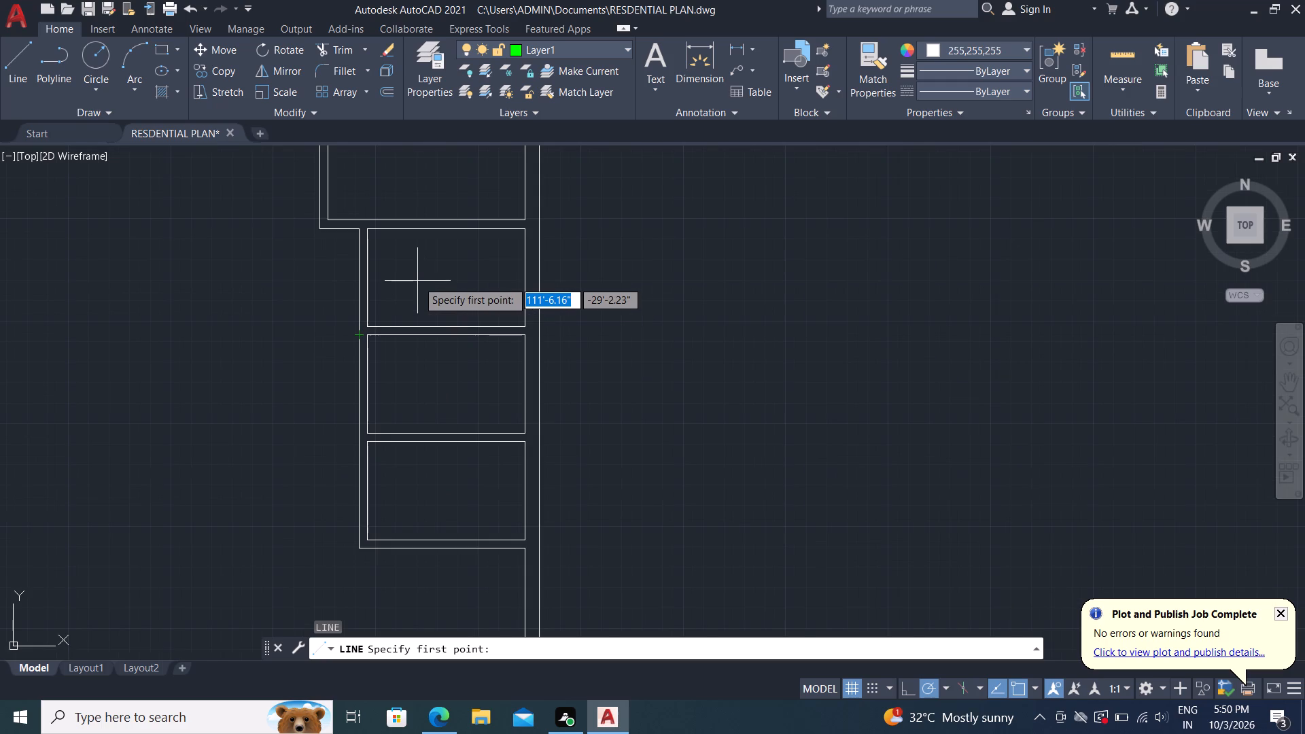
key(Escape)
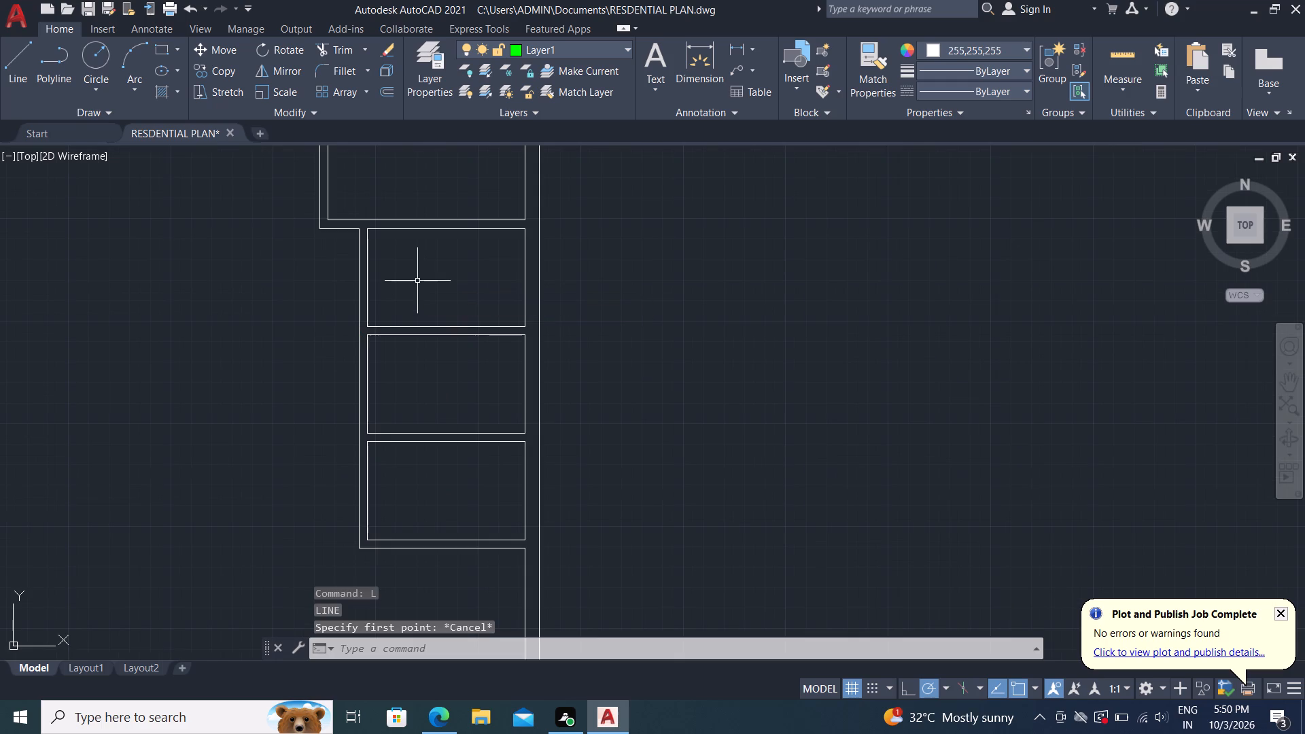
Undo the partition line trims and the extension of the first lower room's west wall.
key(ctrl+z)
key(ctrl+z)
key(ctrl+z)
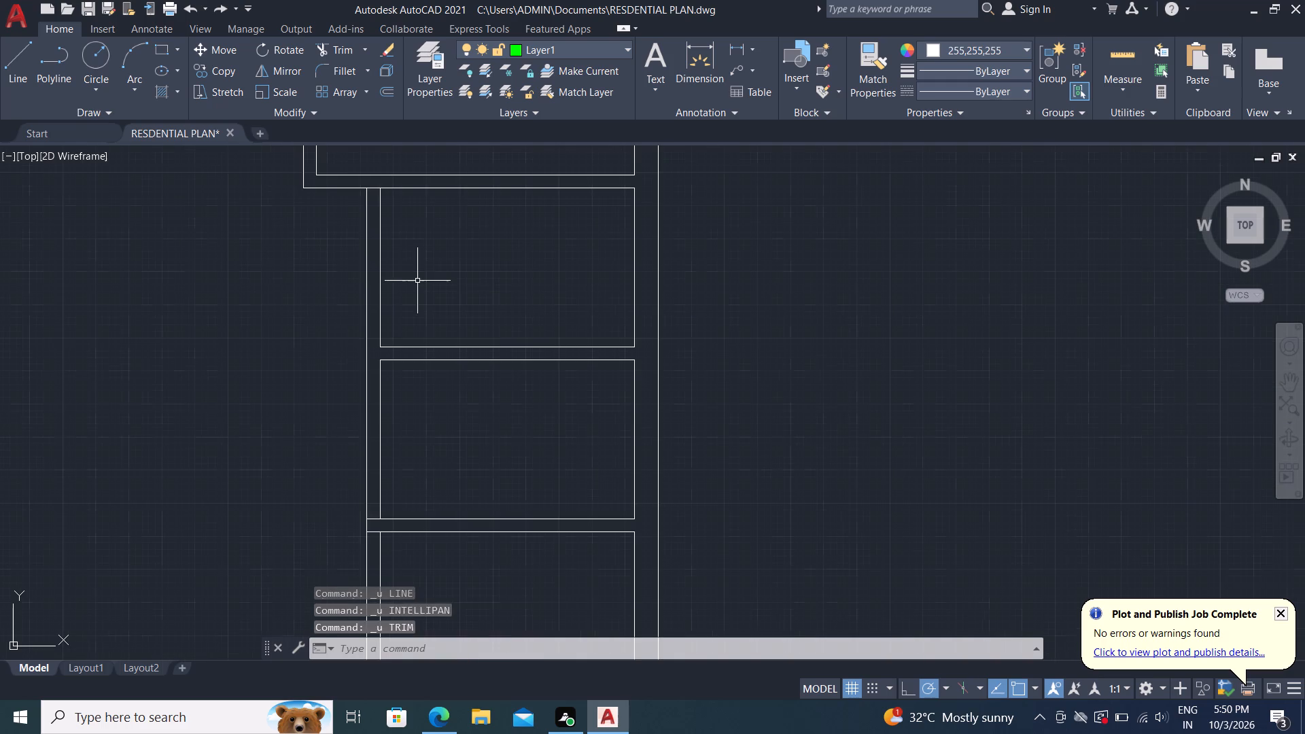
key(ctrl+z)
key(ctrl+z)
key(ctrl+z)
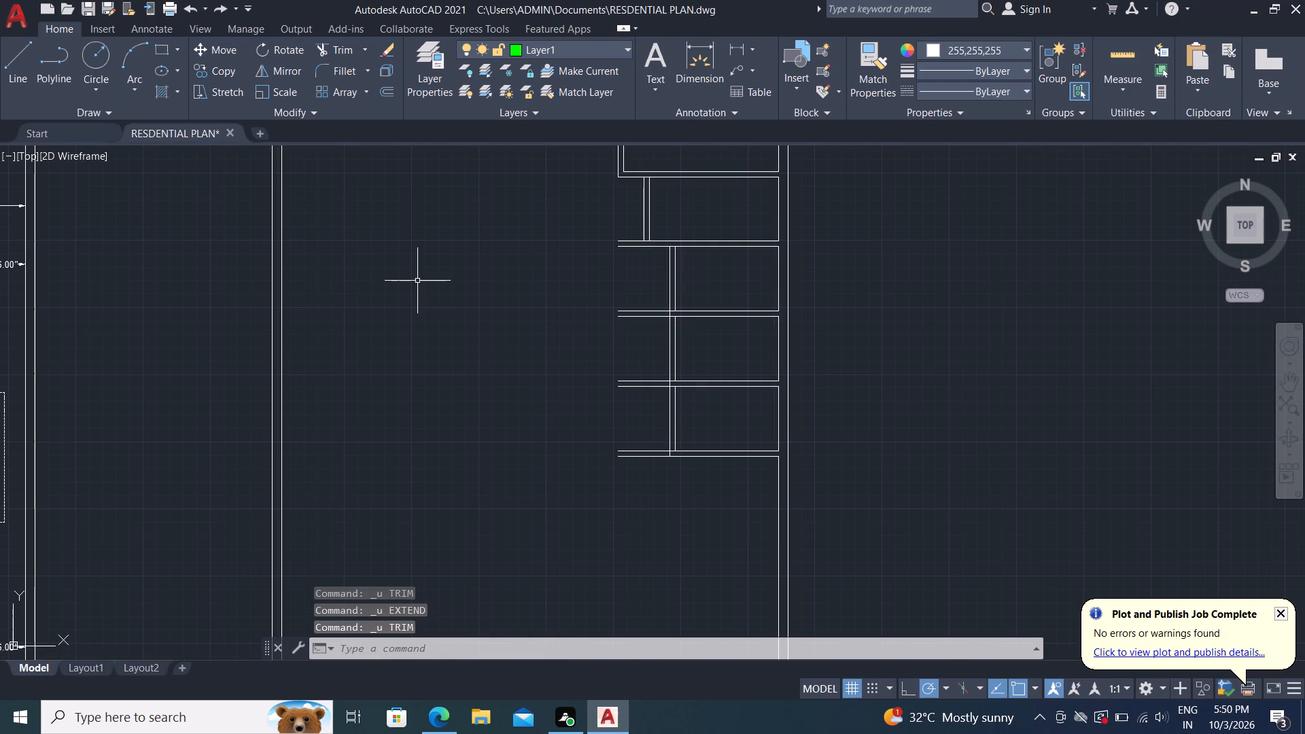
Undo the offset west wall lines of the lower rooms and the lowest partitions on the east side.
key(ctrl+z)
key(ctrl+z)
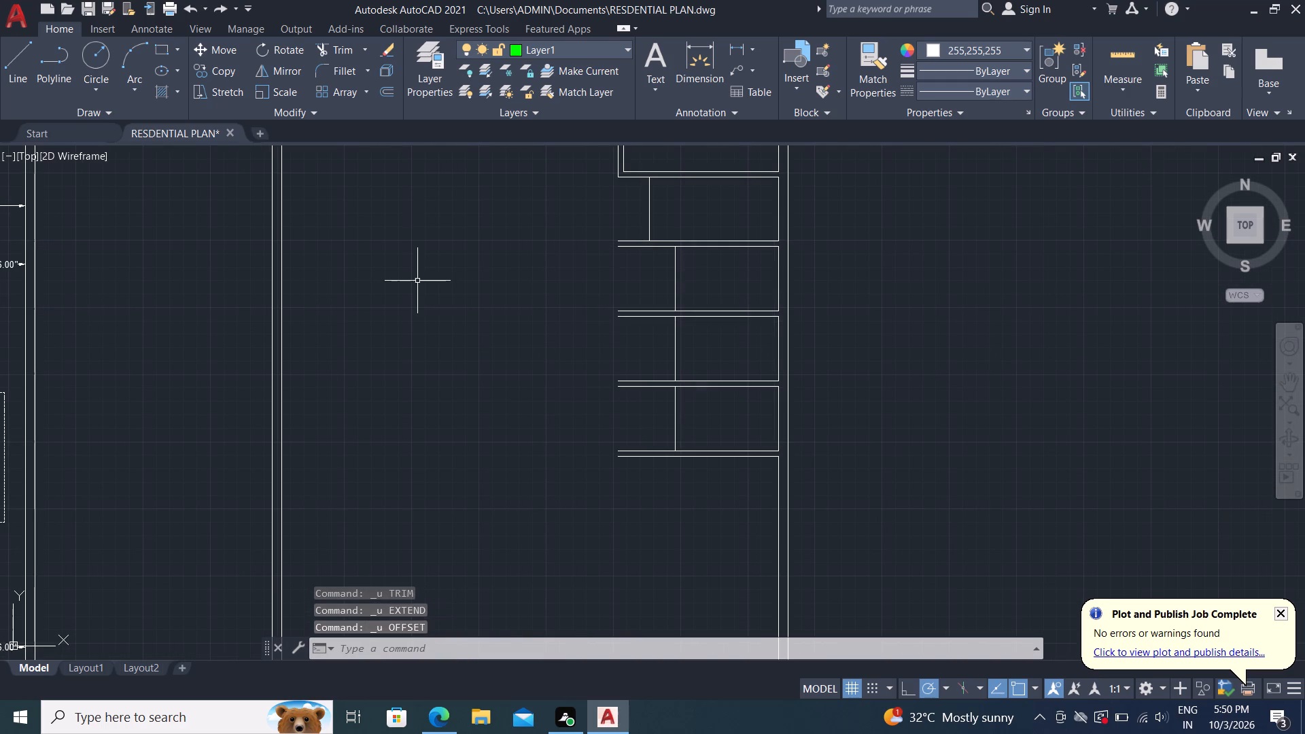
key(ctrl+z)
key(ctrl+z)
key(ctrl+z)
key(ctrl+z)
key(ctrl+z)
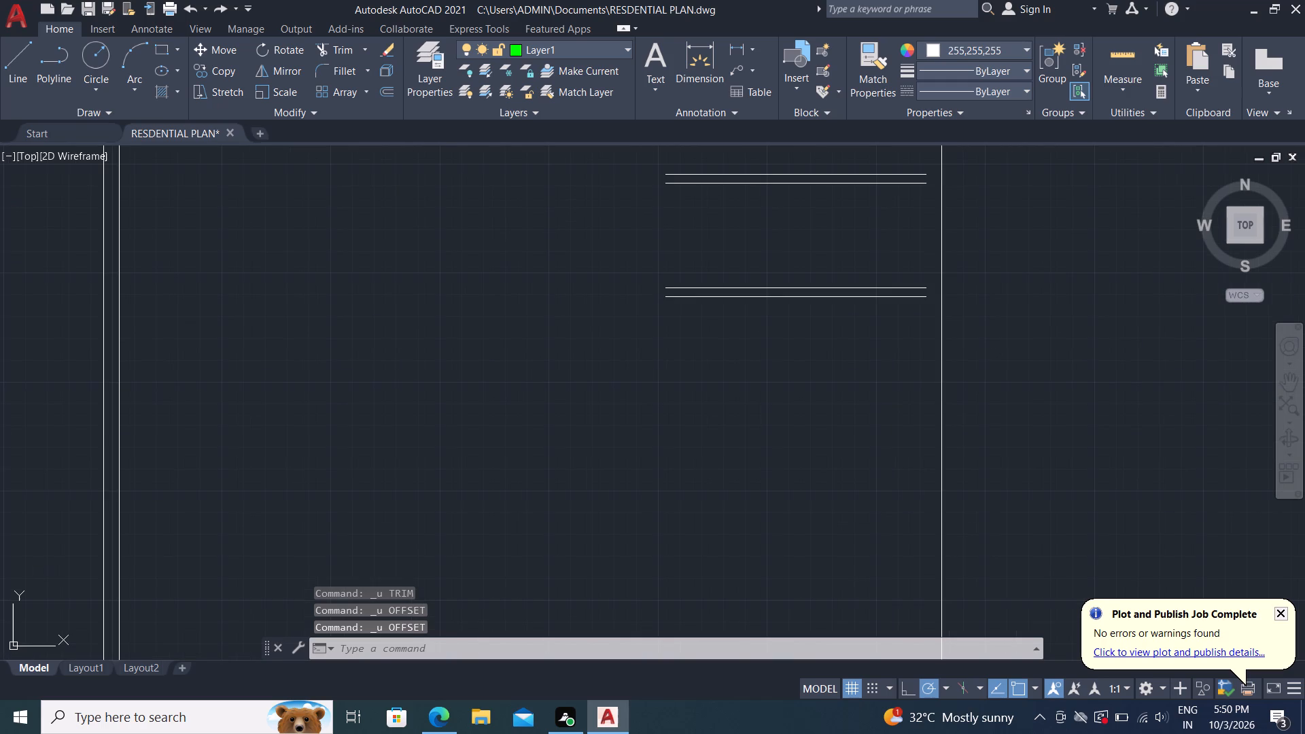
Undo the remaining partition offsets and wall trims below the lowest enclosed east-side room.
key(ctrl+z)
key(ctrl+z)
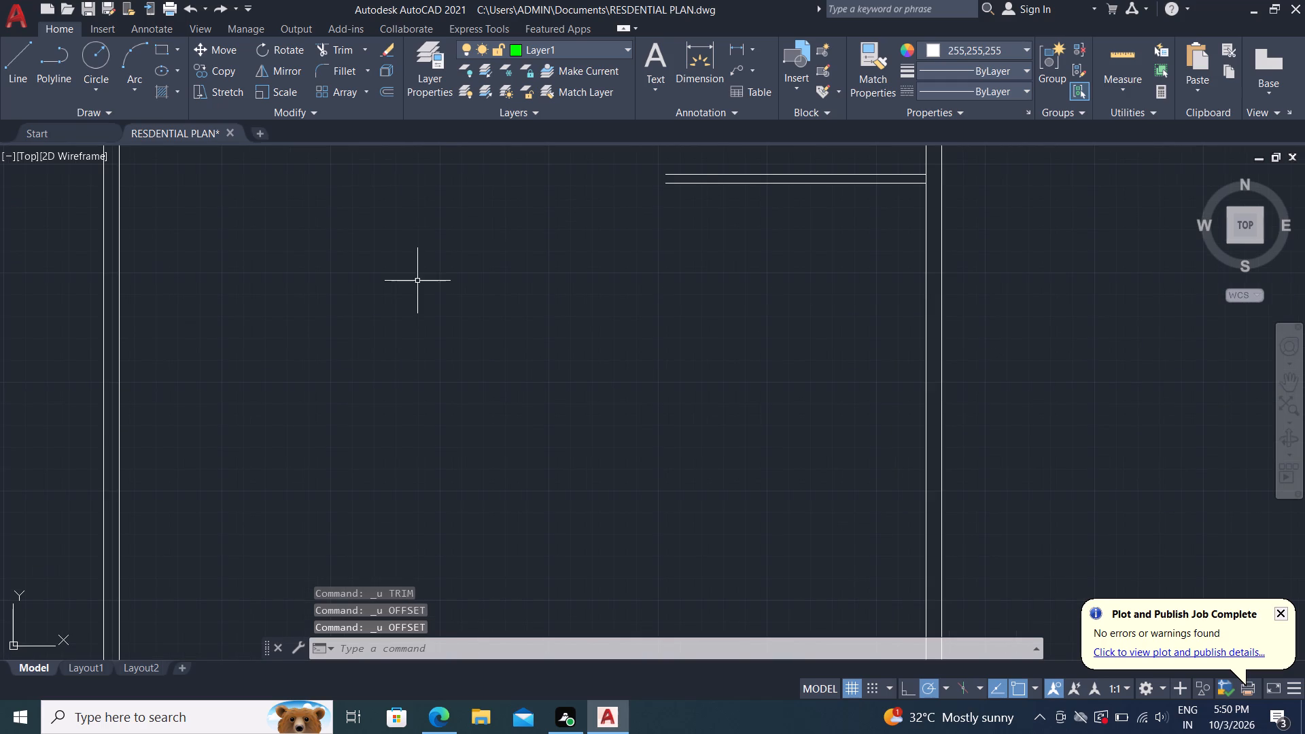
key(ctrl+z)
key(ctrl+z)
key(ctrl+z)
key(ctrl+z)
key(ctrl+z)
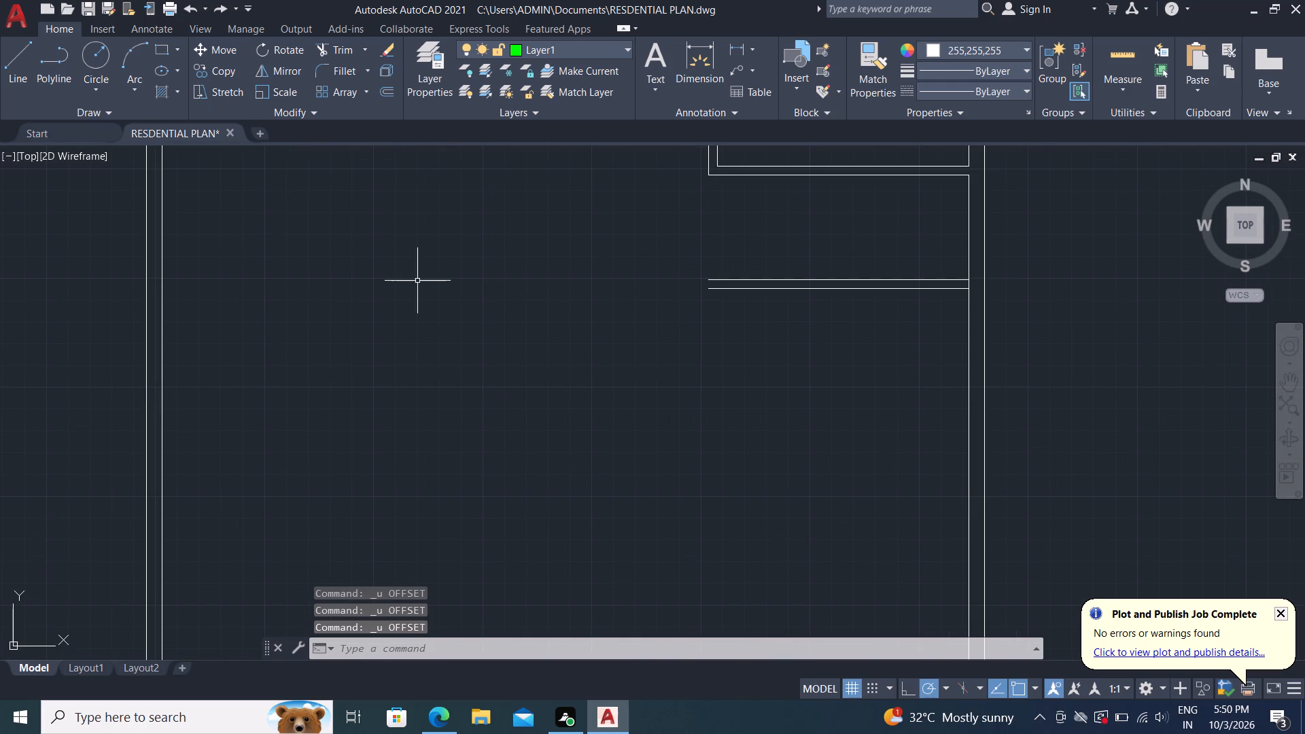
key(ctrl+z)
text(zz)
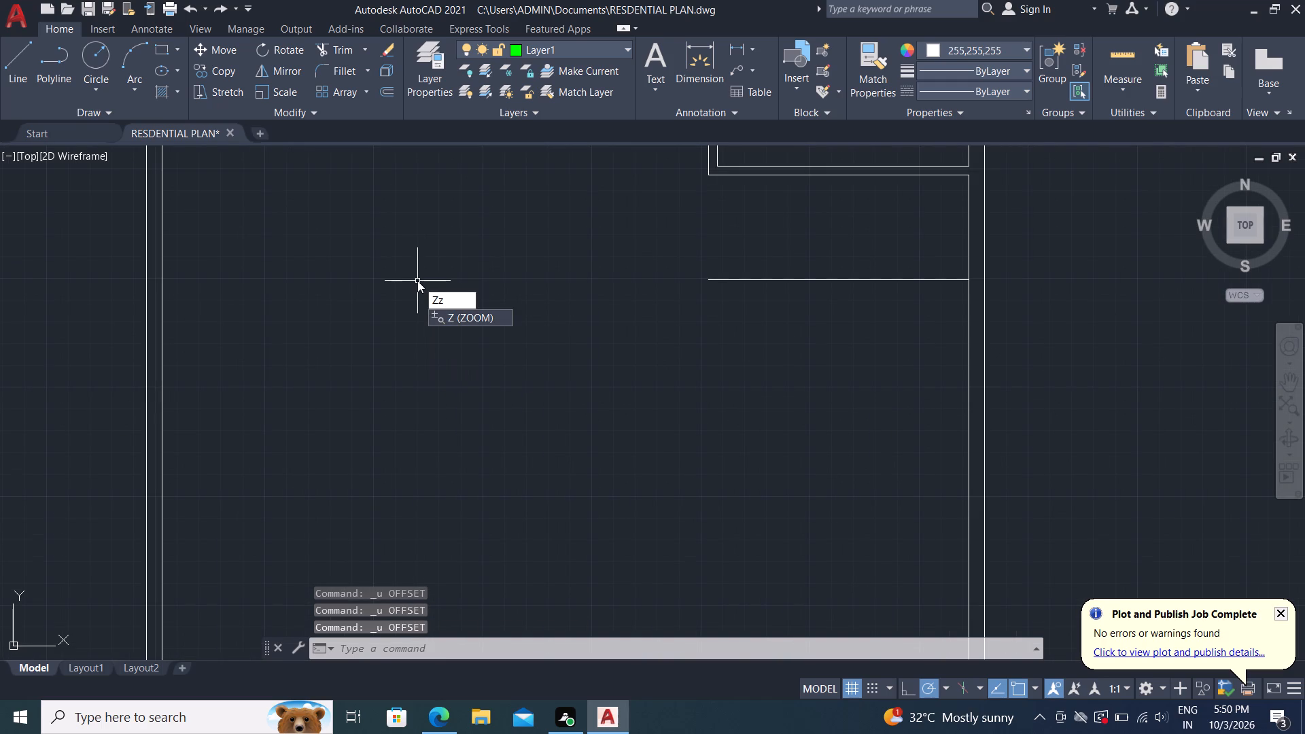
key(Escape)
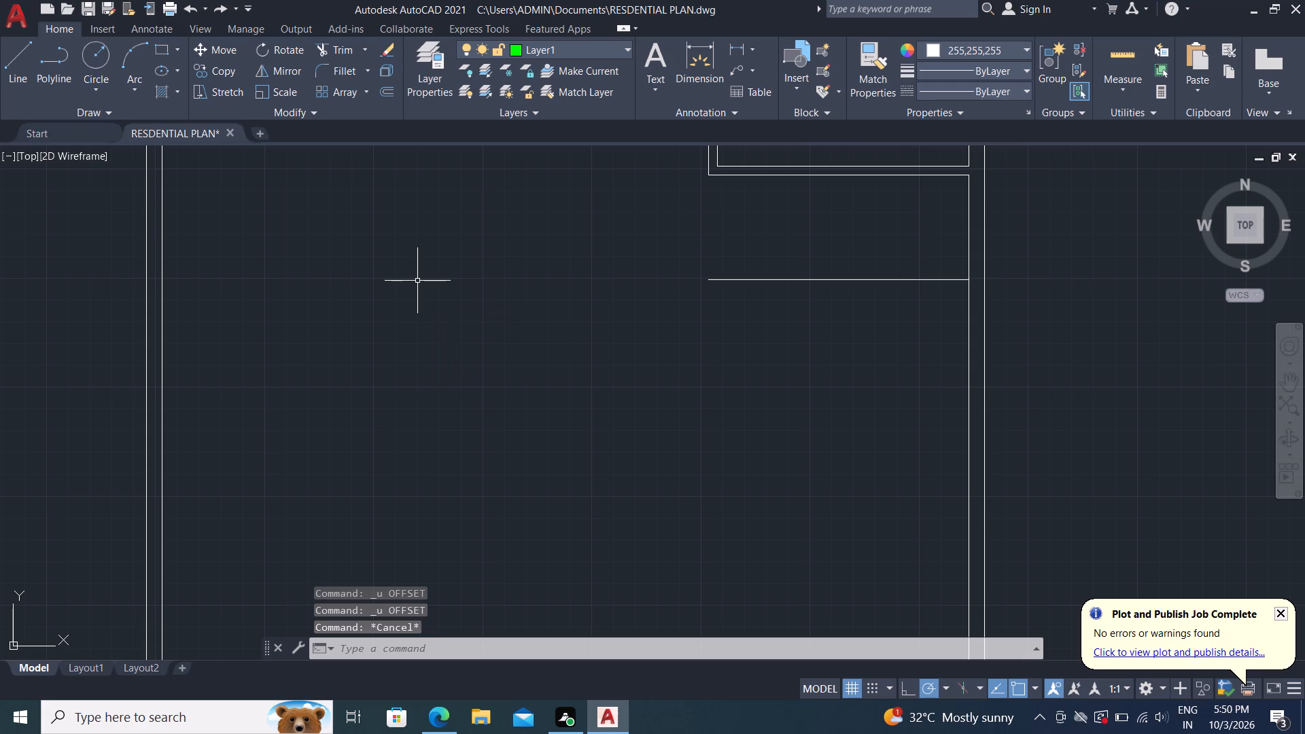
key(ctrl+z)
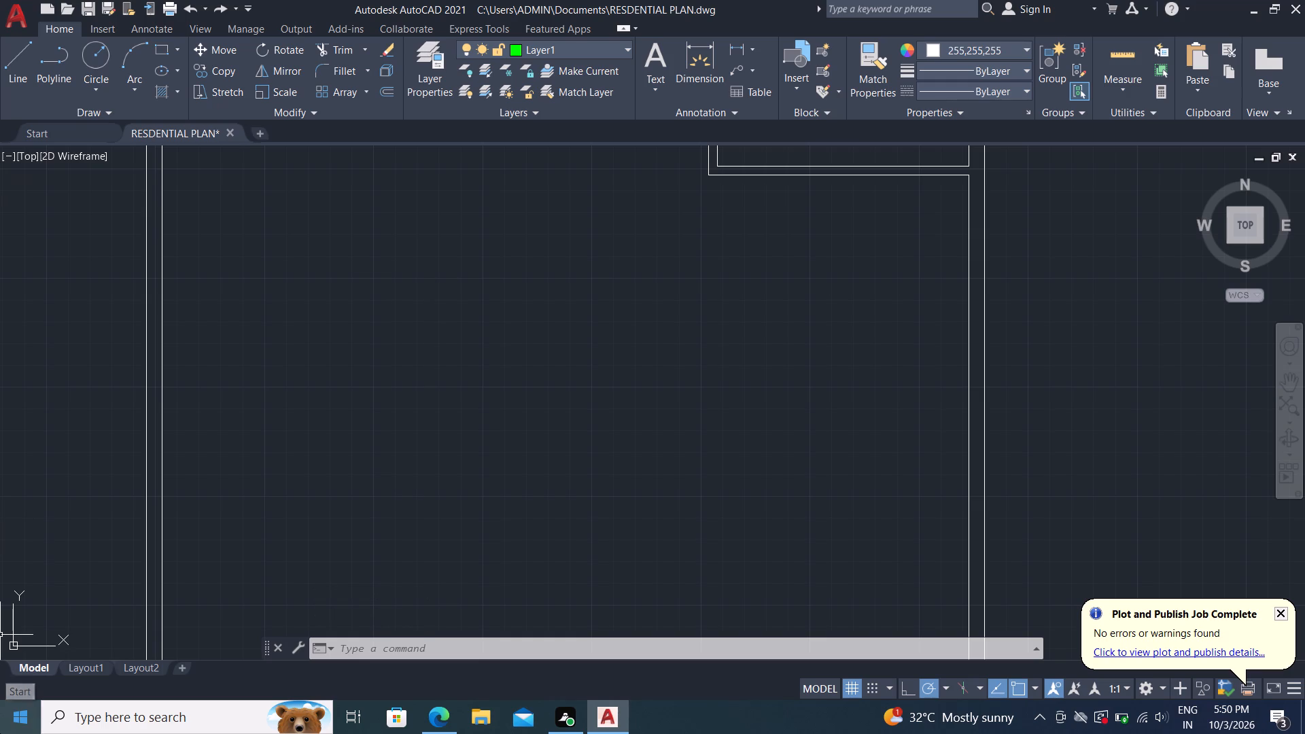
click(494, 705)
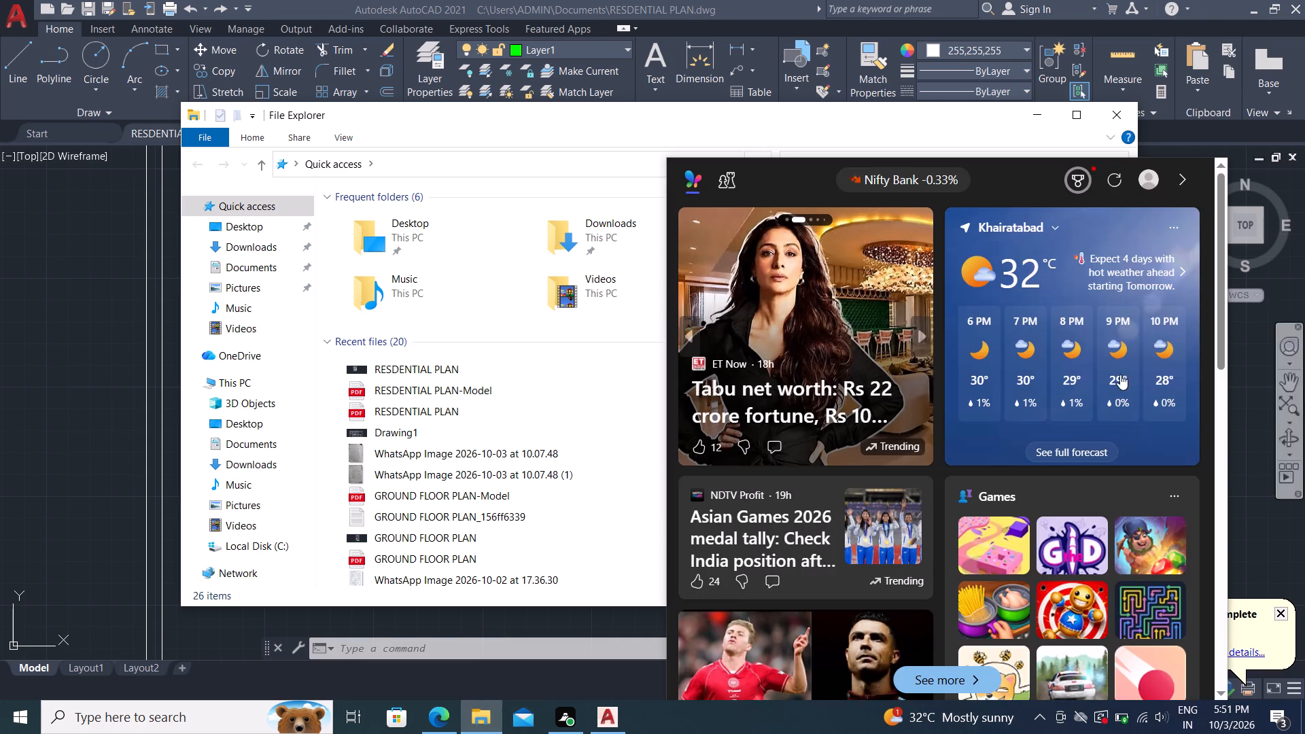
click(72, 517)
Offset the lowest enclosed room's outer south wall line 5' to the south.
scroll(652, 354, down, 2)
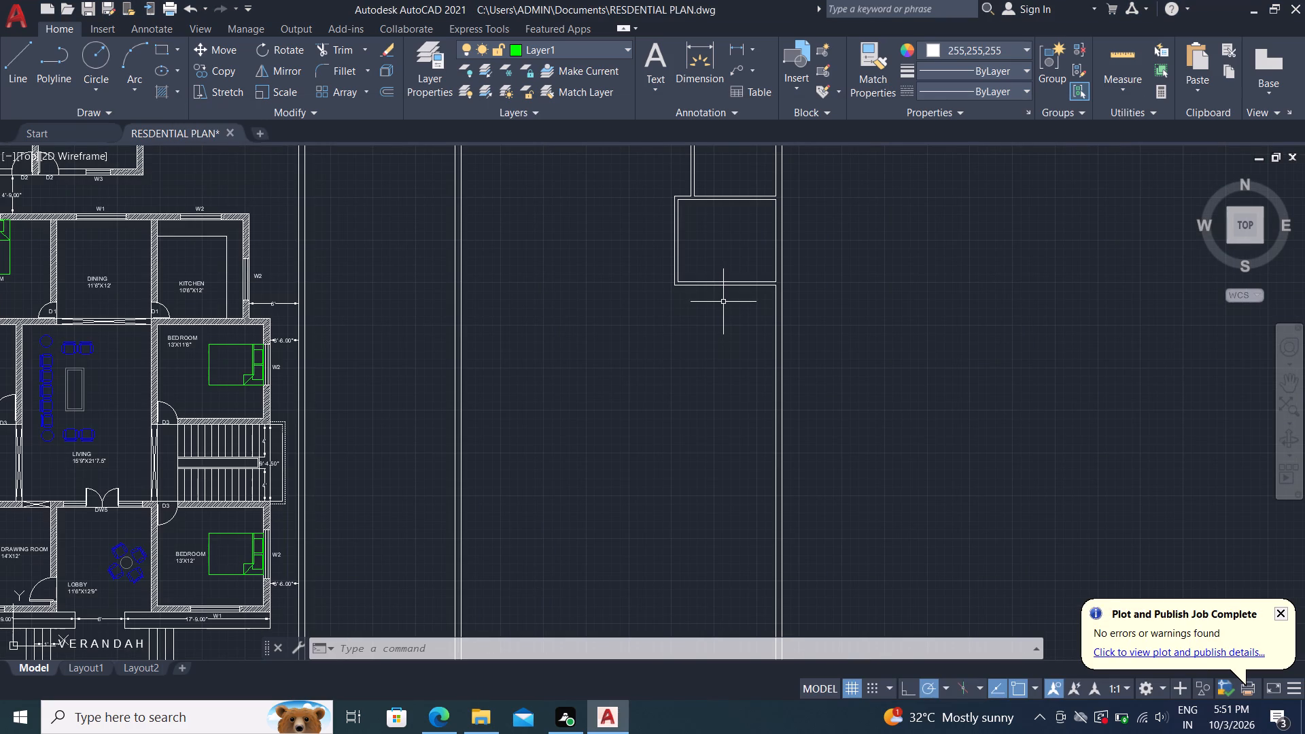
text(o 5')
key(space)
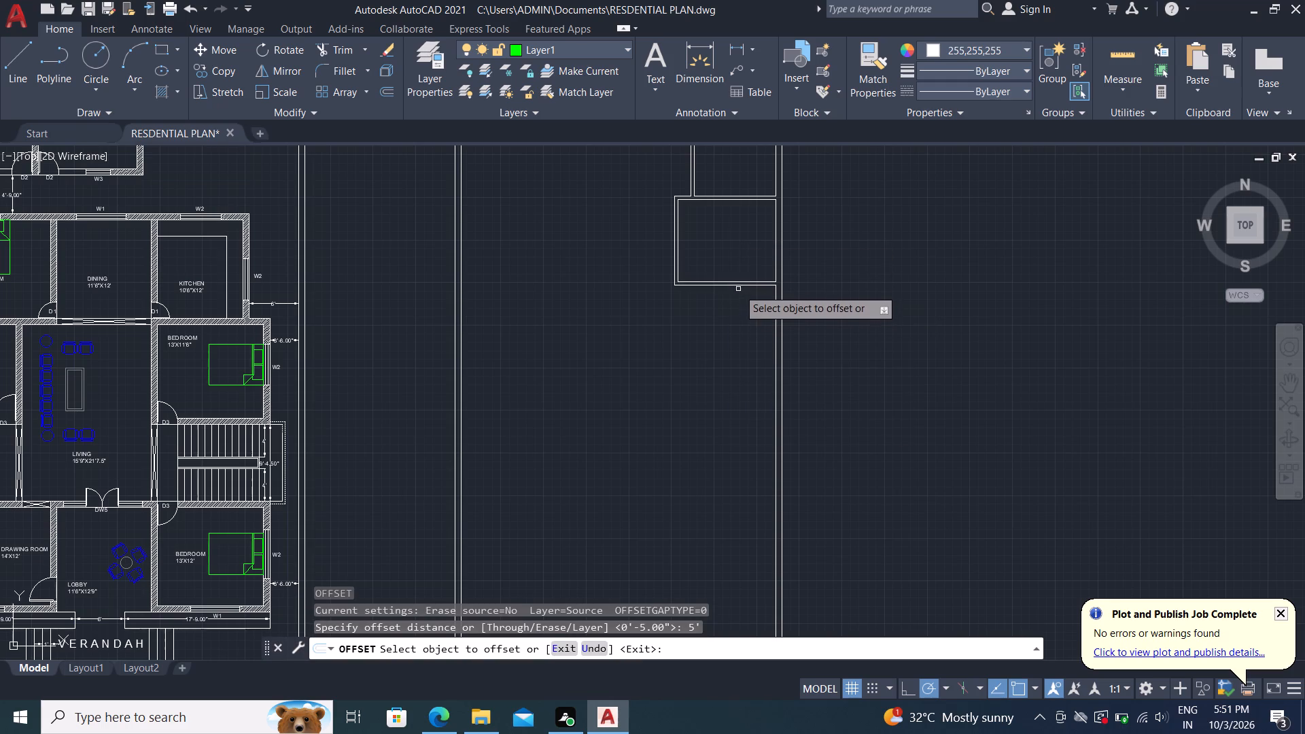
click(738, 285)
click(753, 440)
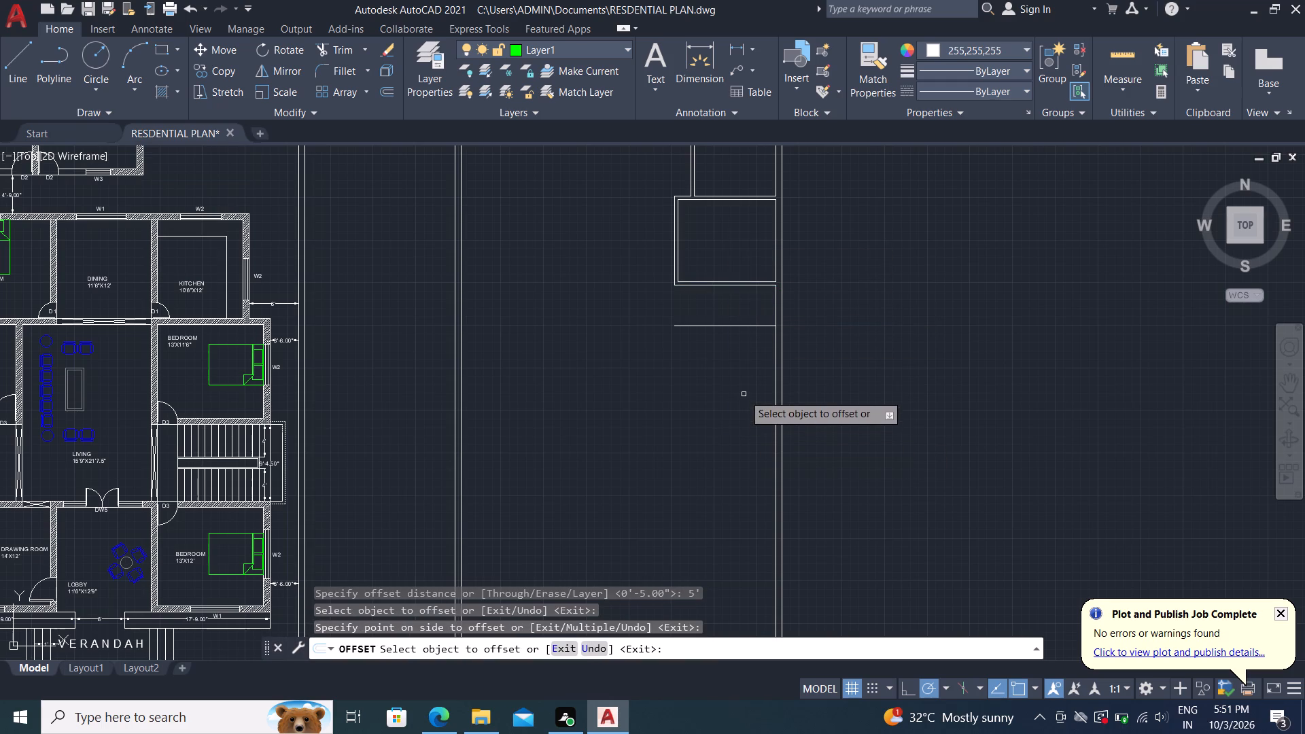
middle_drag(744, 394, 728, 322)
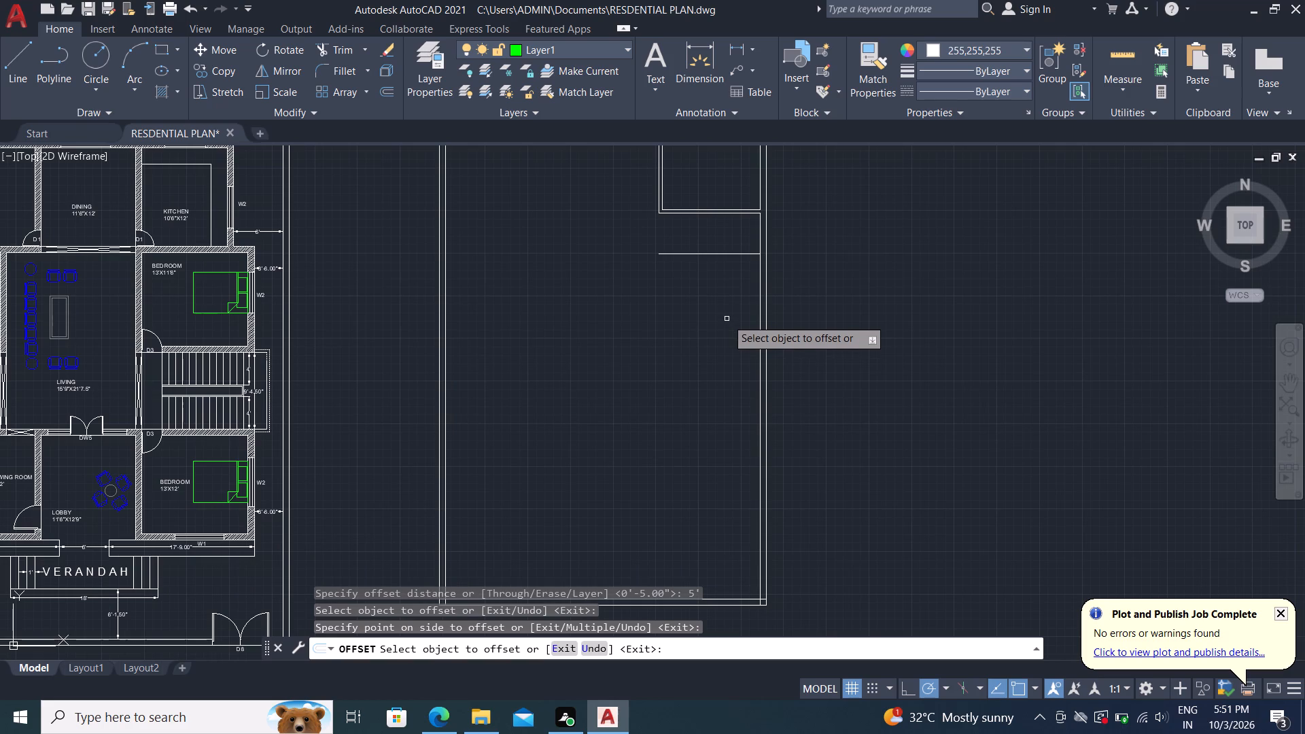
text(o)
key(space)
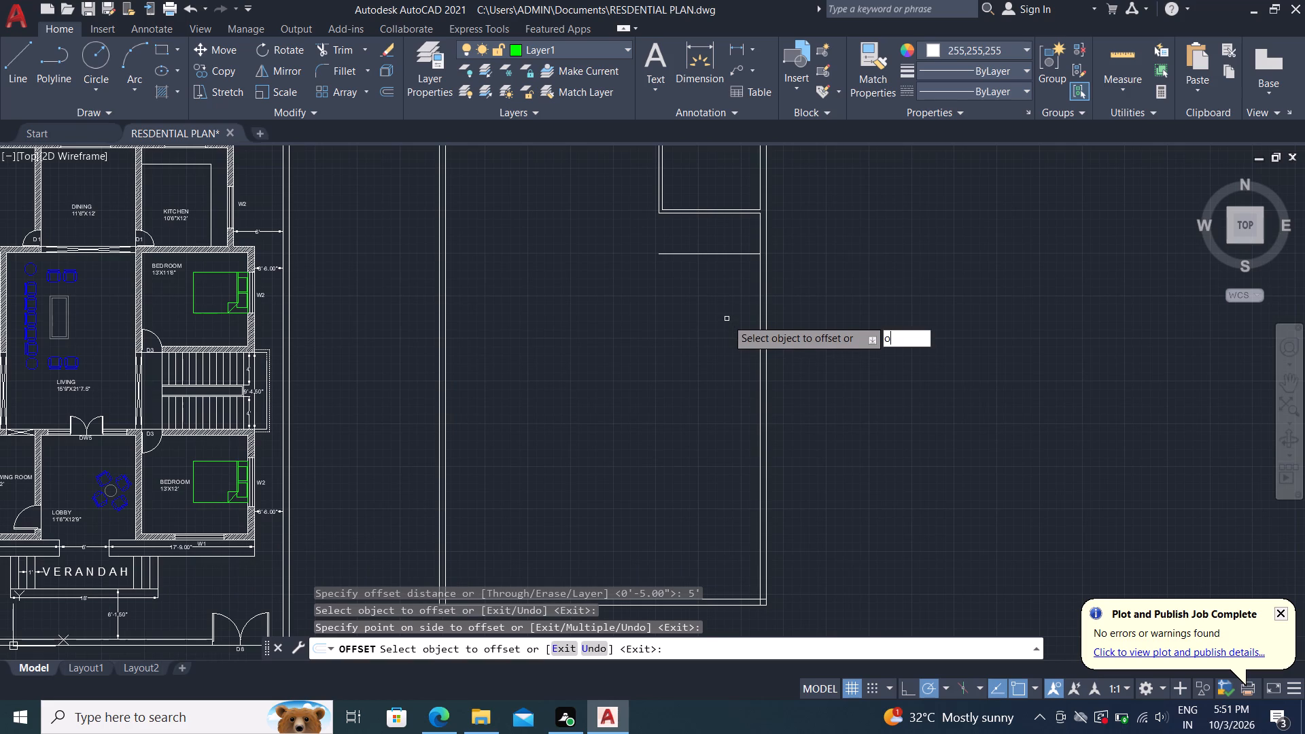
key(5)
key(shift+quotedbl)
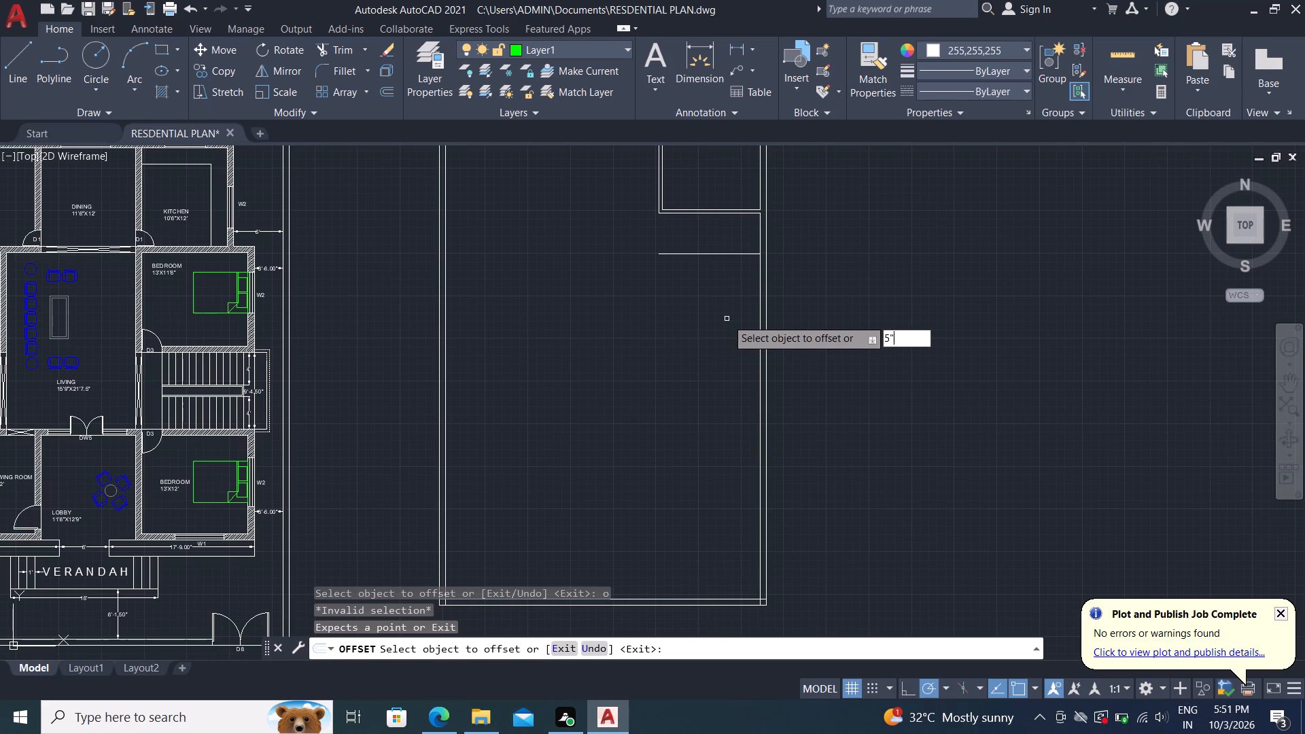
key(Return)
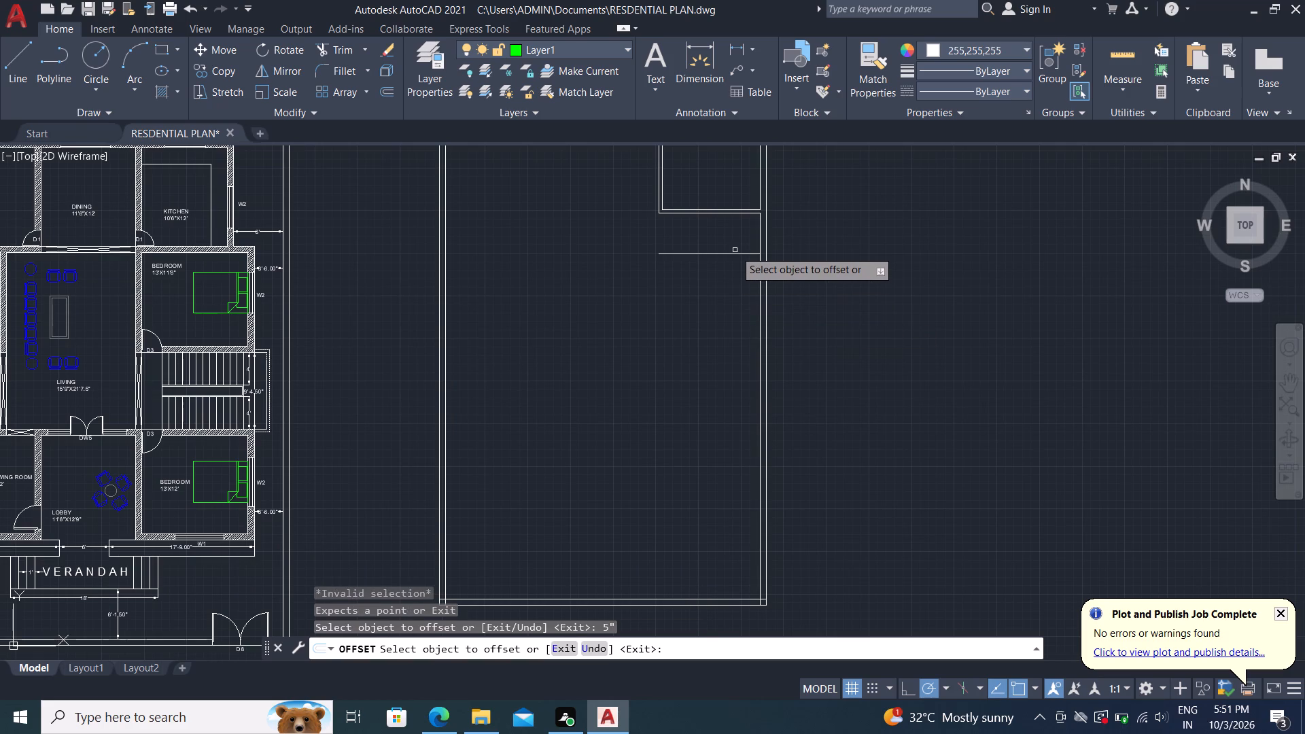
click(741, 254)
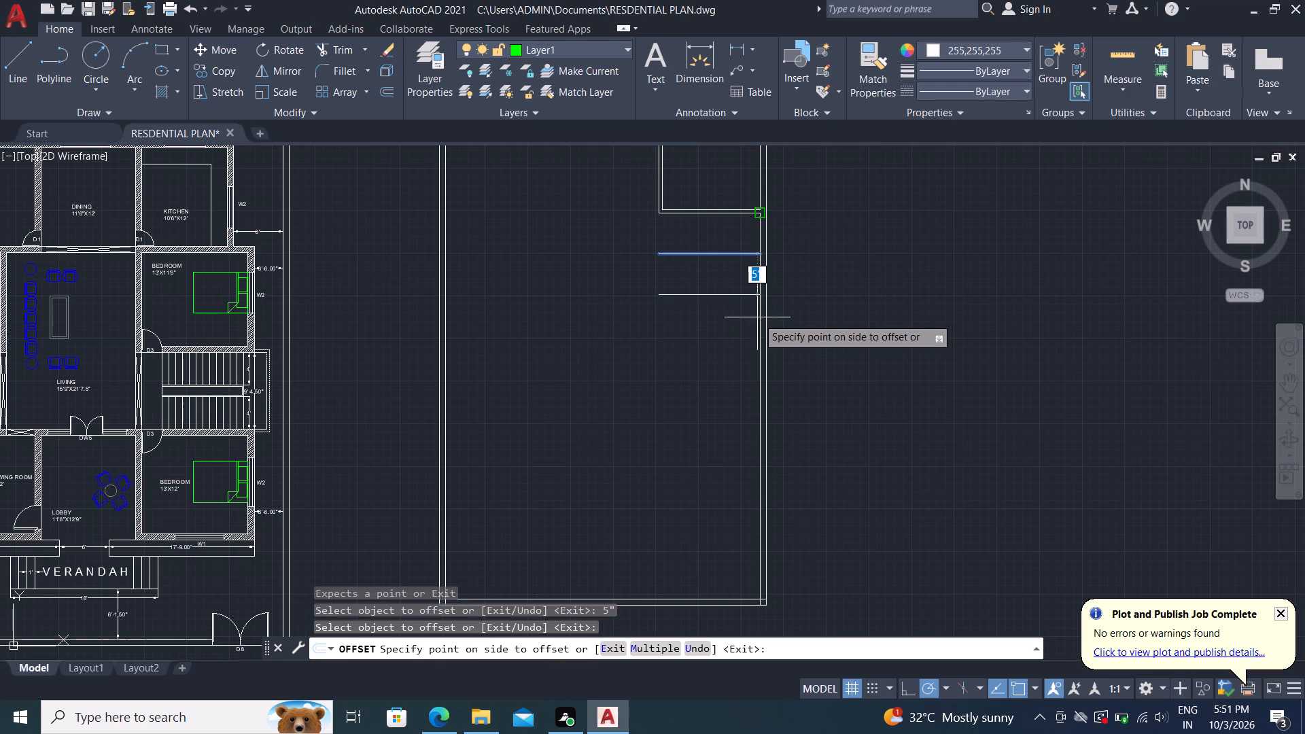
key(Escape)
Offset the new partition line 5" to the south to give it wall thickness.
text(o 5)
key(shift+quotedbl)
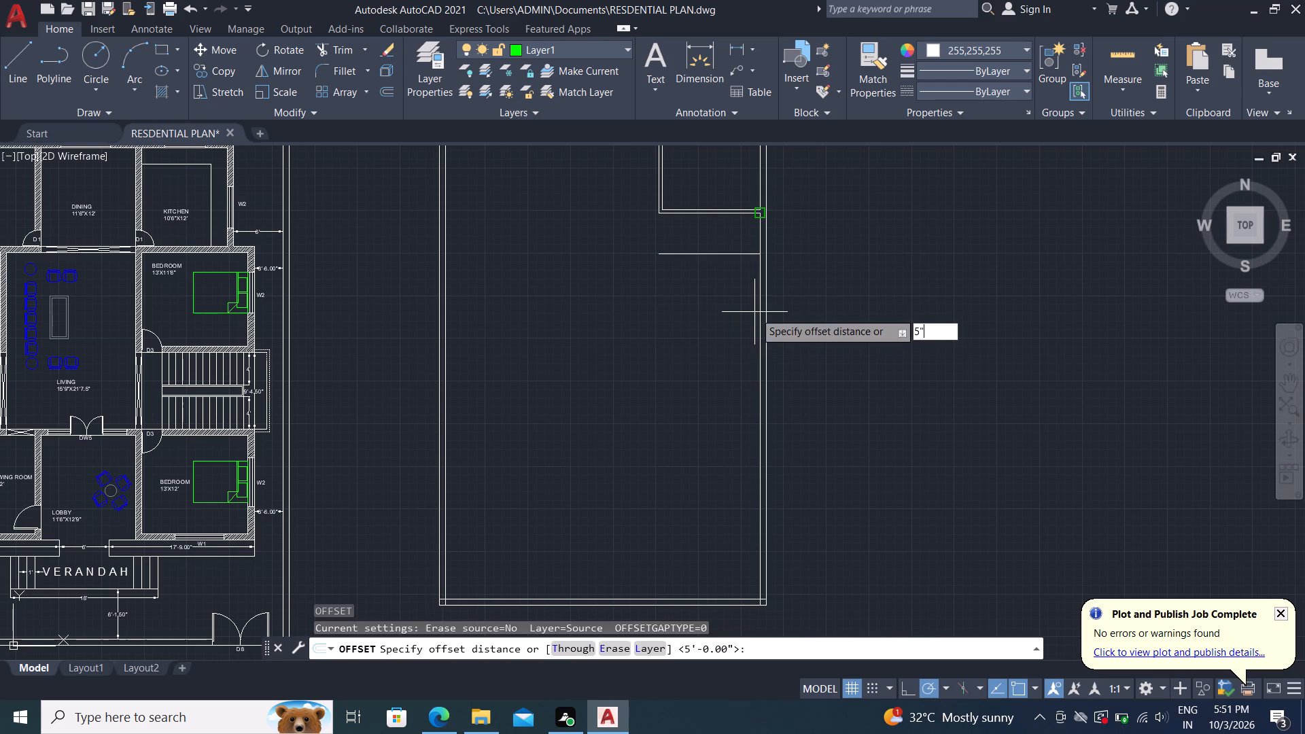
key(Return)
scroll(708, 275, up, 2)
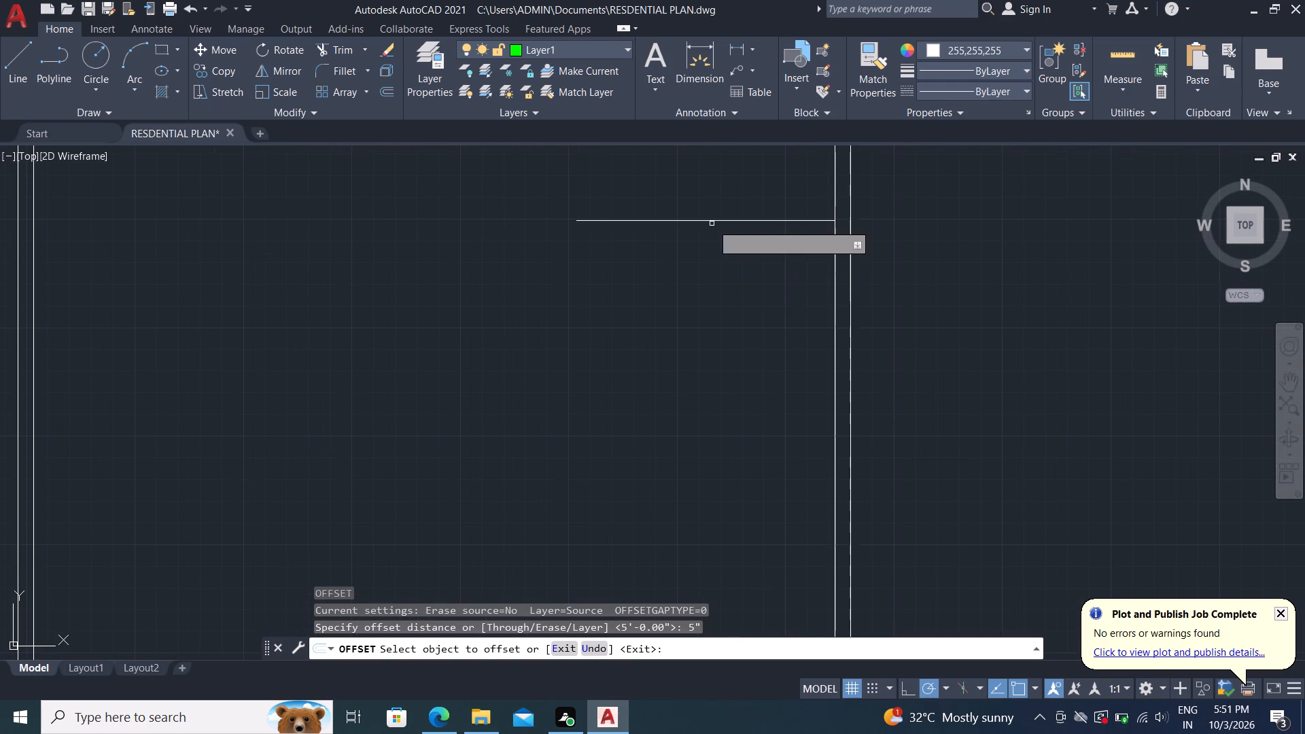
click(712, 221)
click(714, 248)
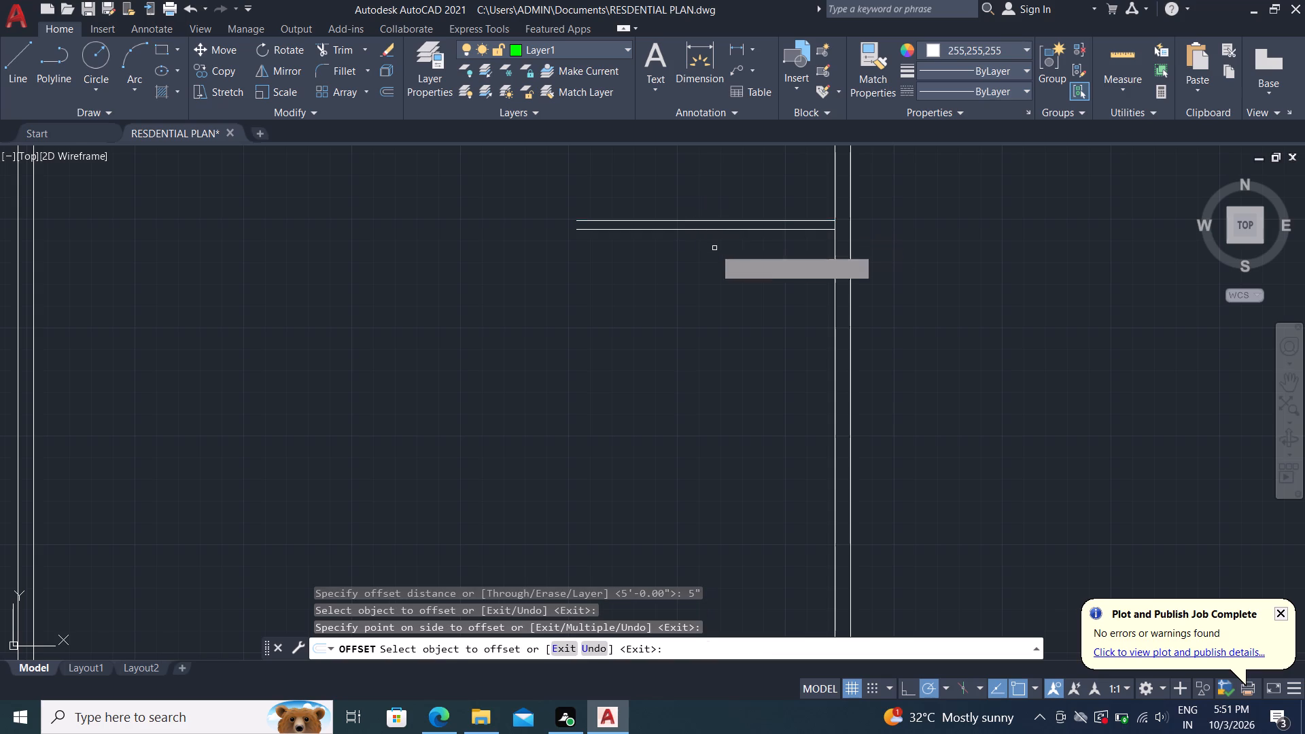
key(Escape)
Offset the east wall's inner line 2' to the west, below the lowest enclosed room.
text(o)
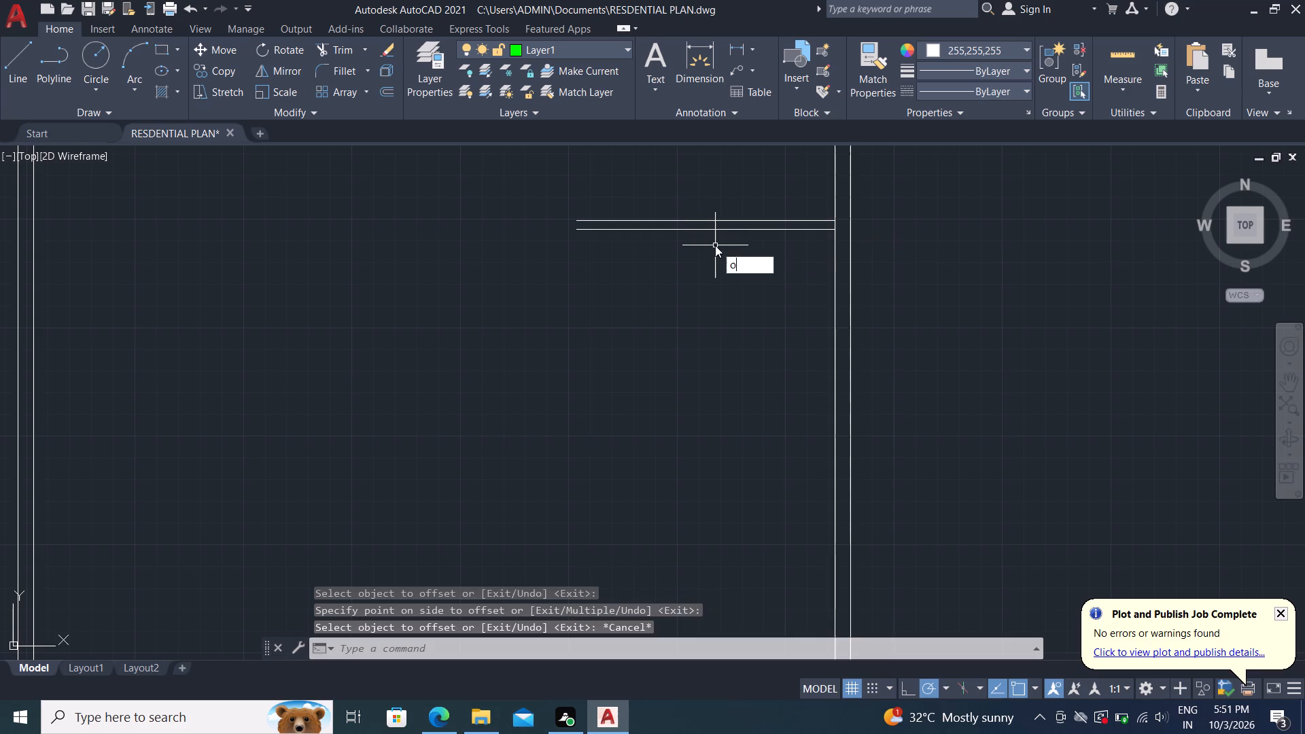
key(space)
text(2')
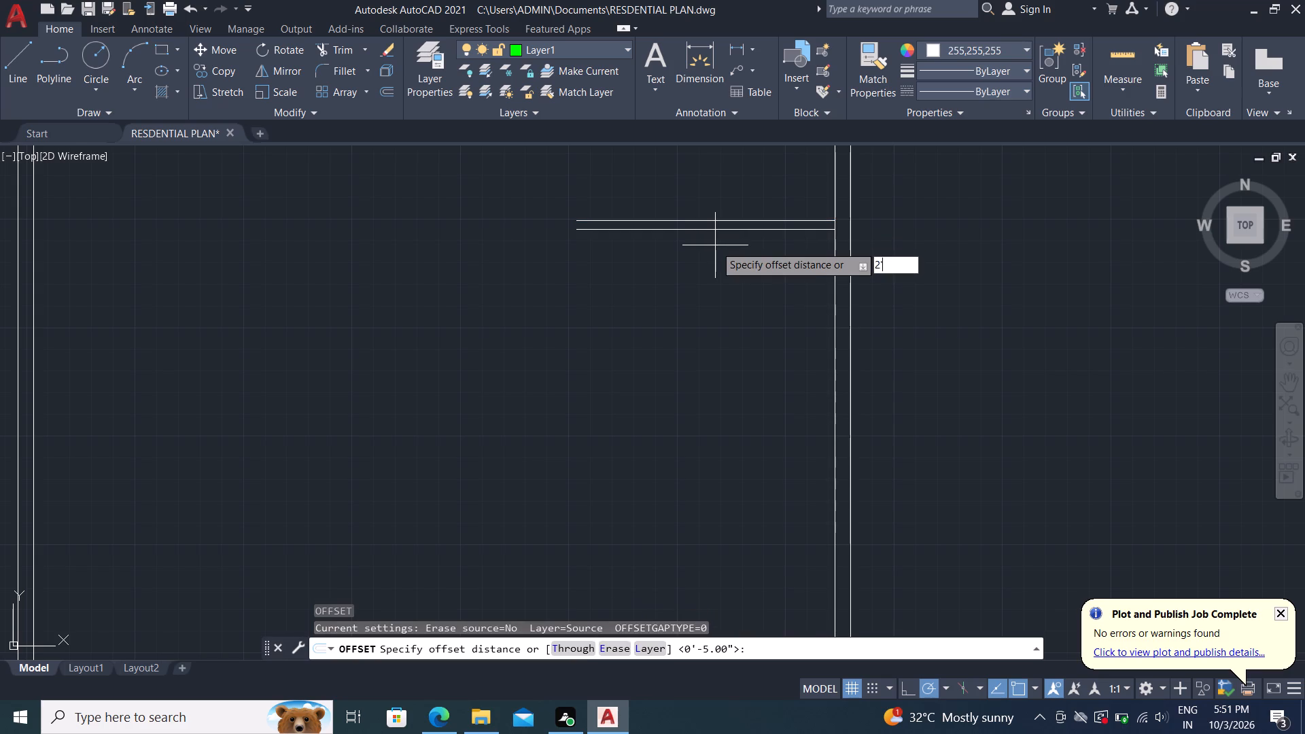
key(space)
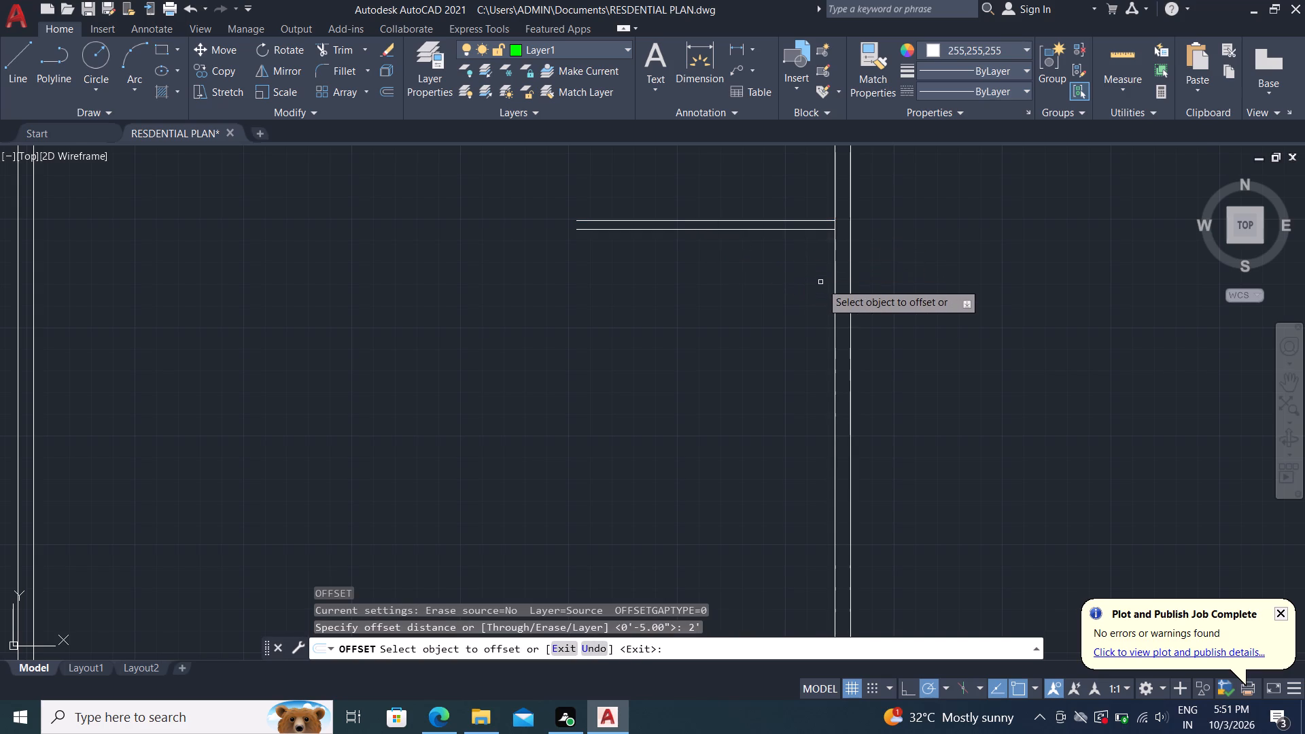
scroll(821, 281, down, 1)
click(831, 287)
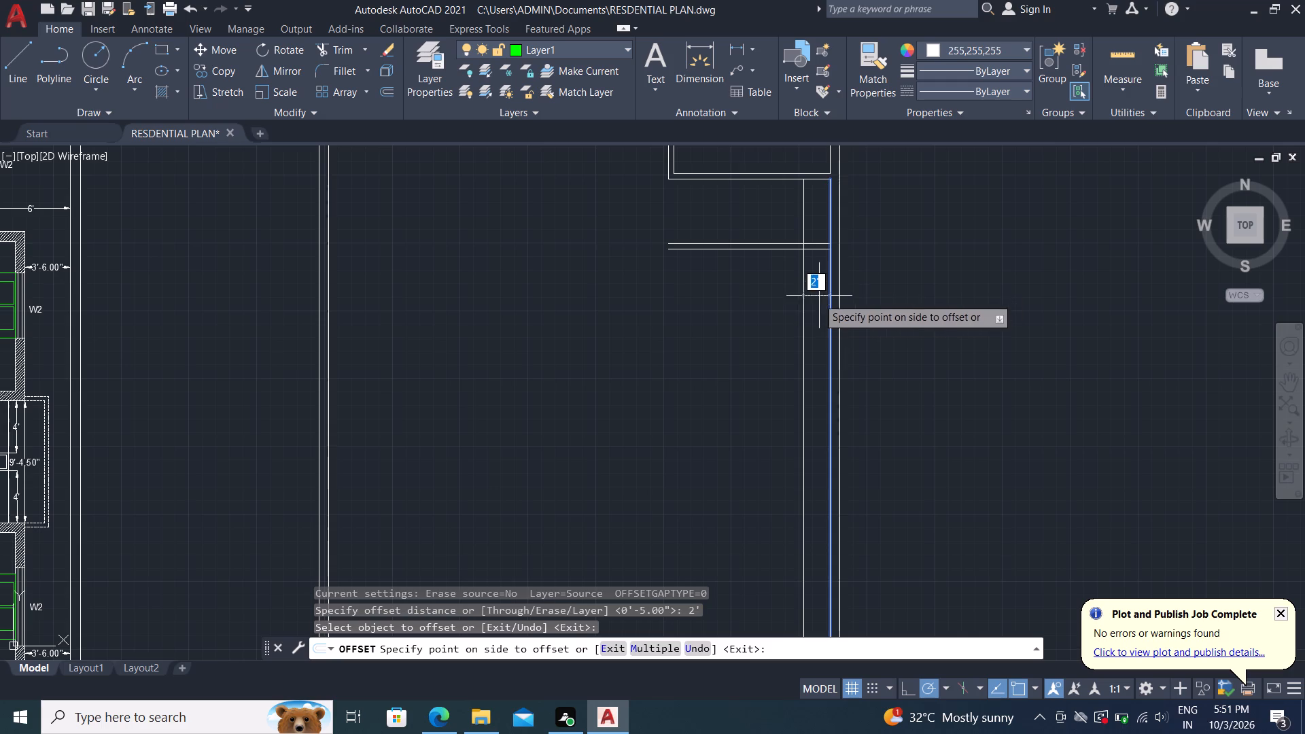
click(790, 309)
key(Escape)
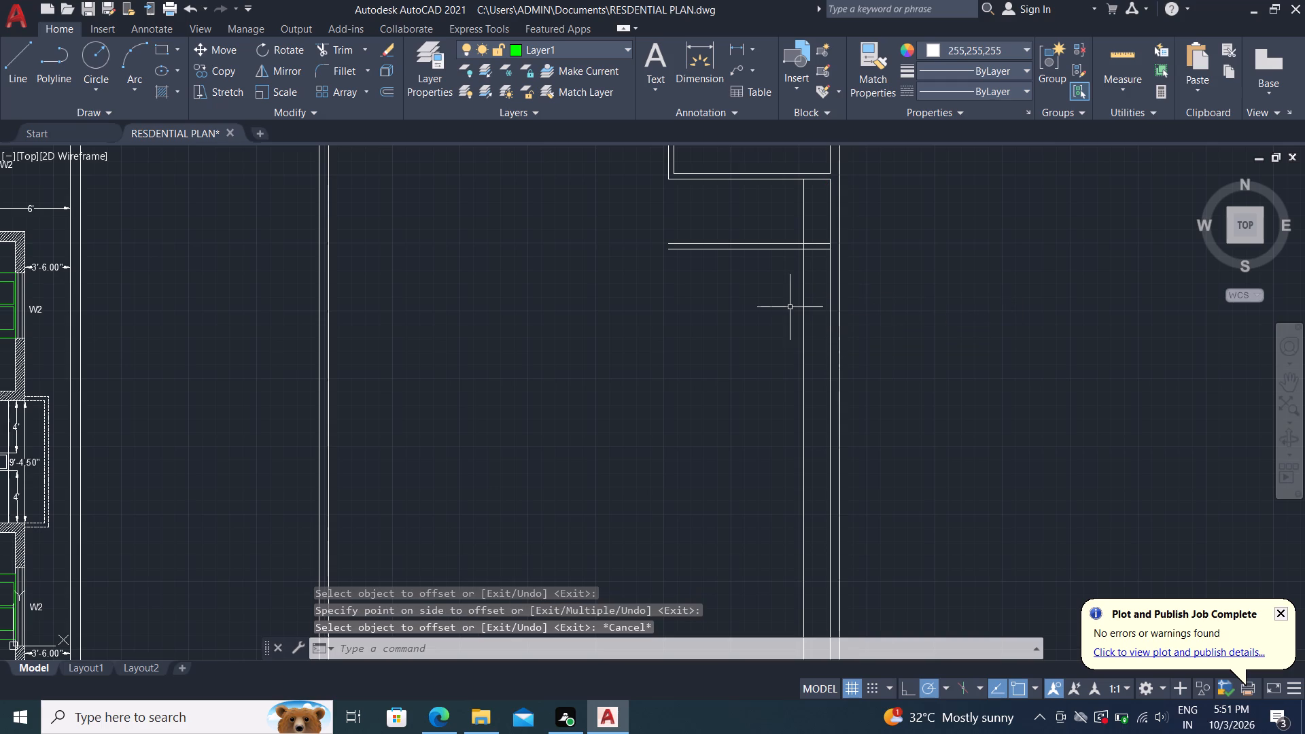
Extend the new partition's southern line through the east wall to its outer line.
text(tr)
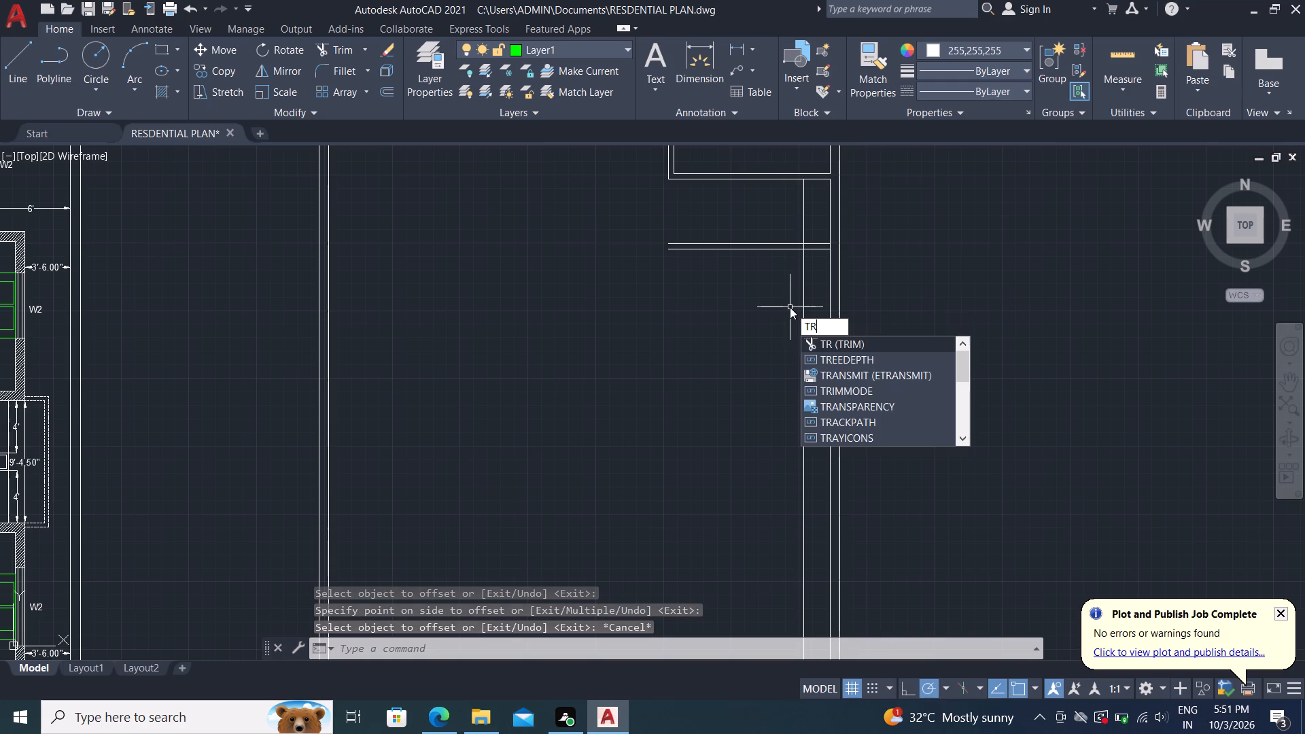
key(Escape)
text(ex)
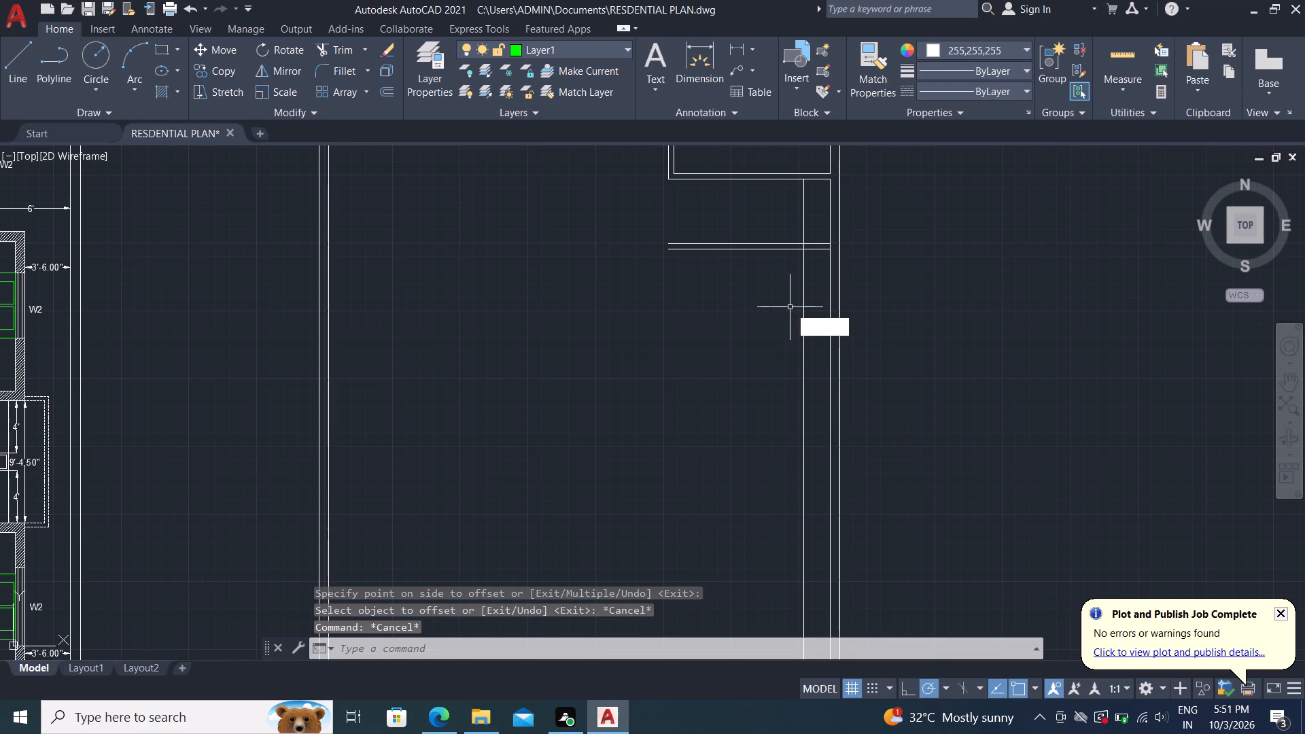
key(space)
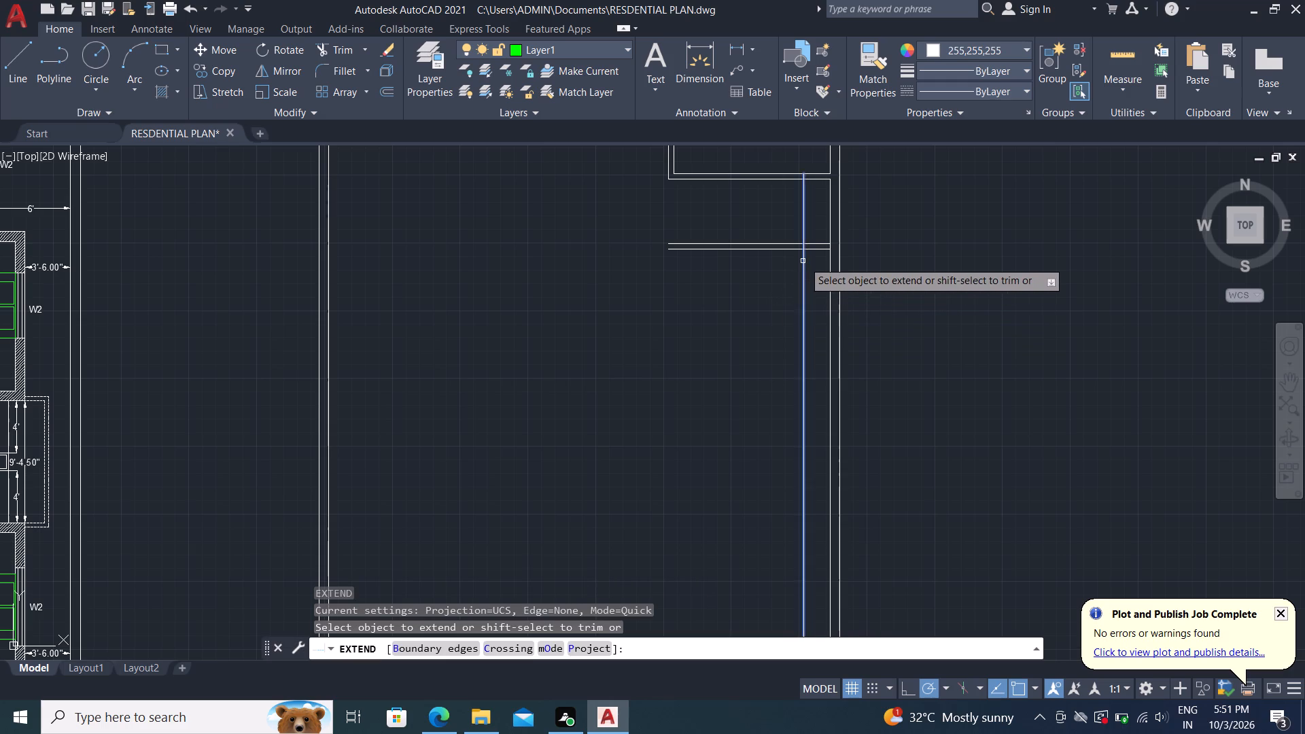
click(818, 249)
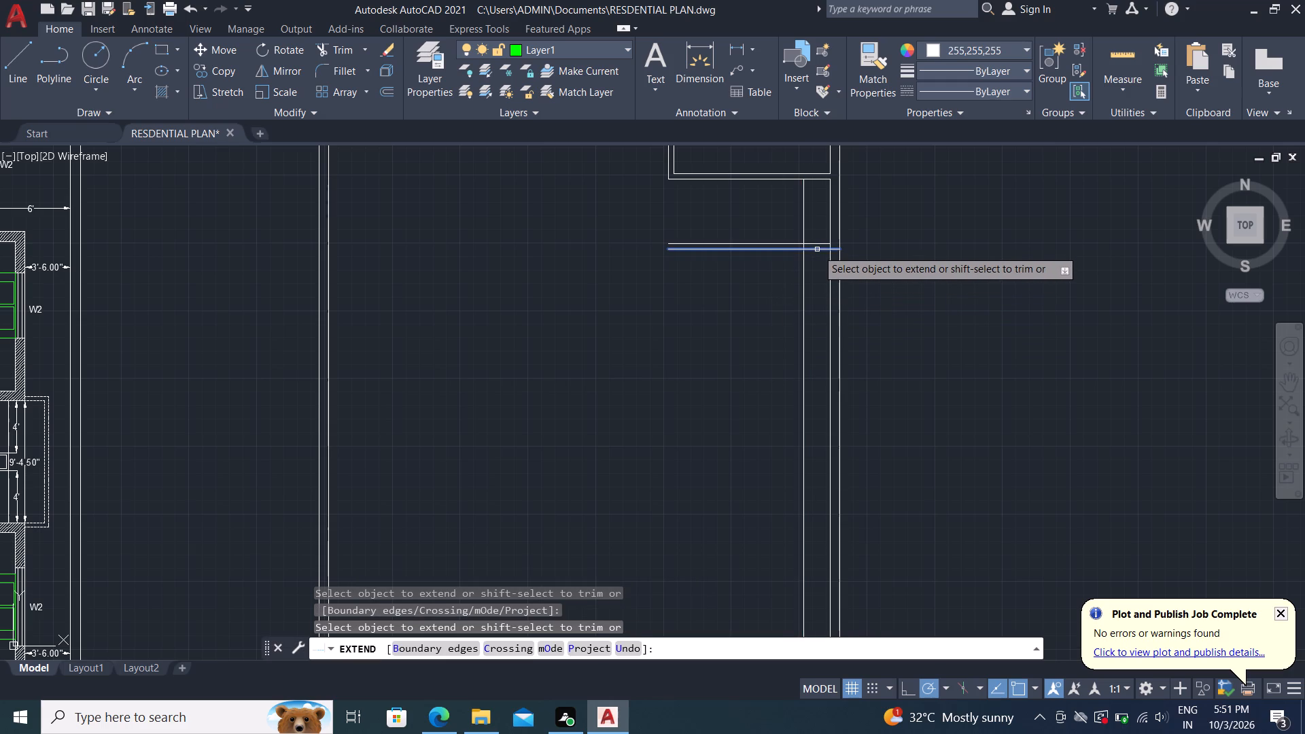
key(Escape)
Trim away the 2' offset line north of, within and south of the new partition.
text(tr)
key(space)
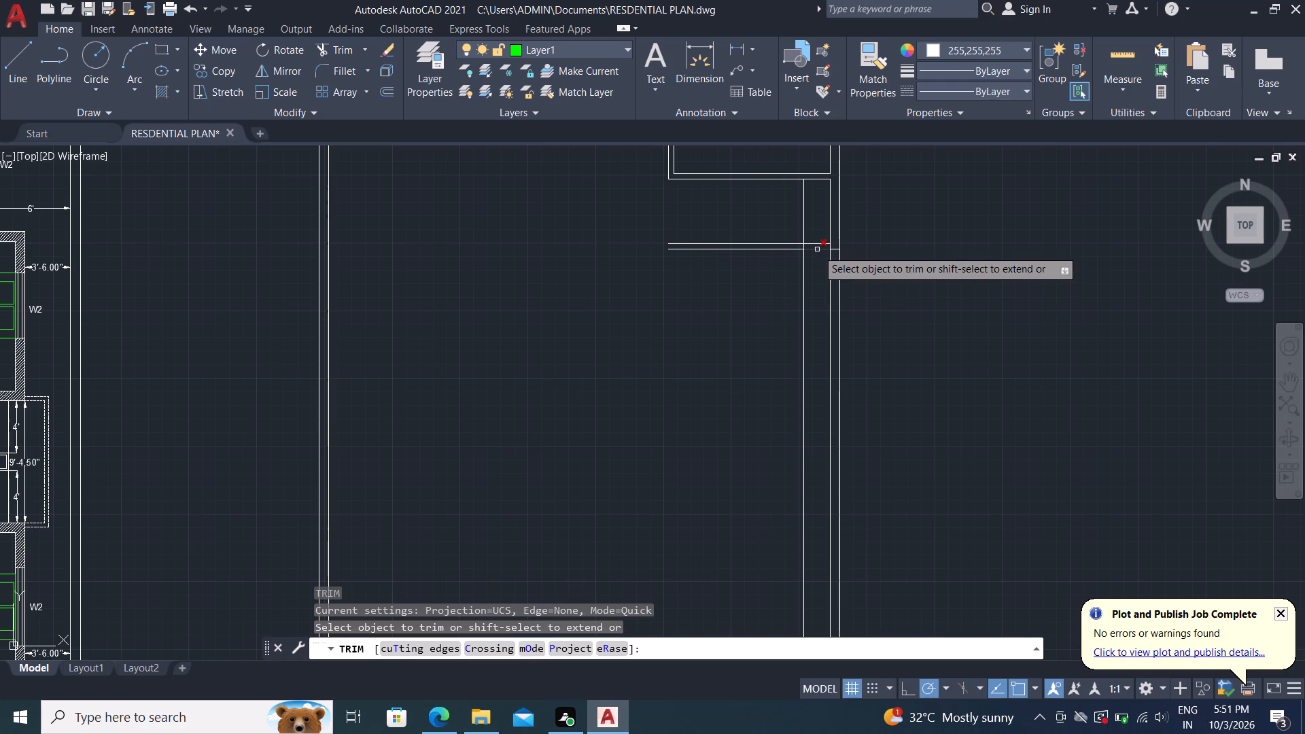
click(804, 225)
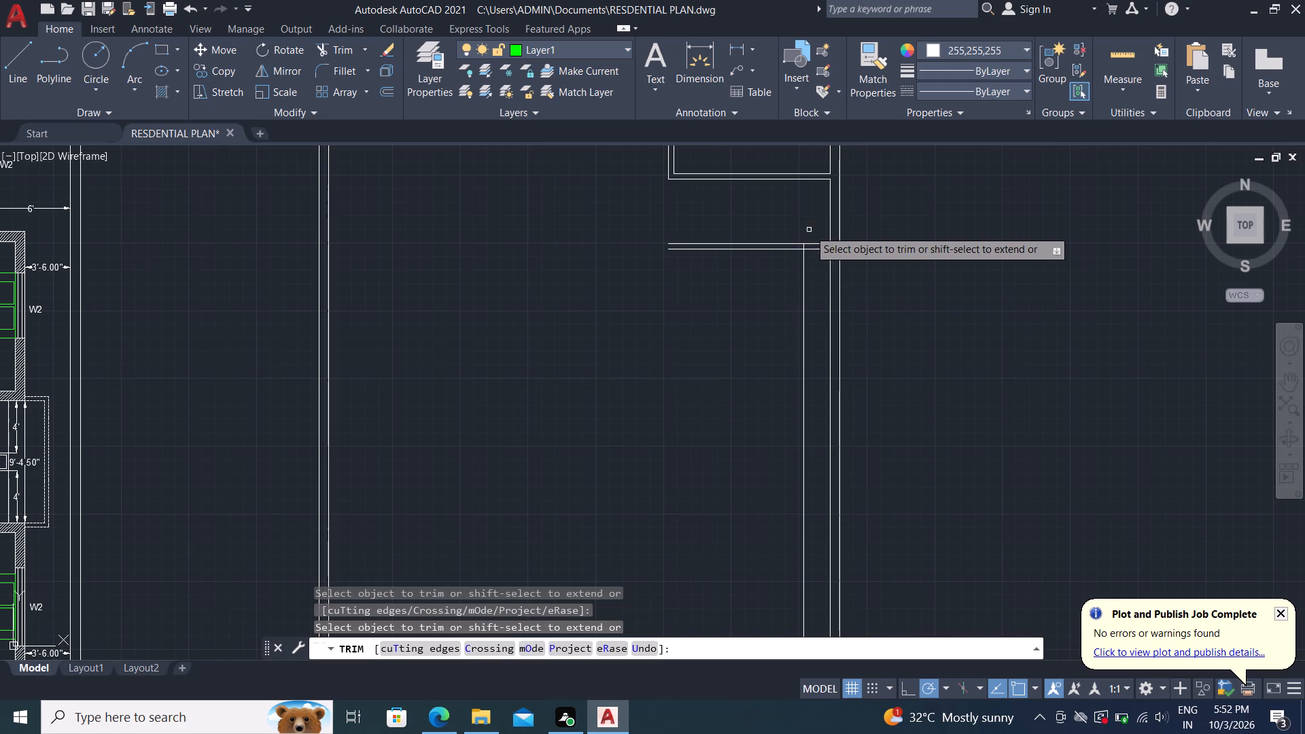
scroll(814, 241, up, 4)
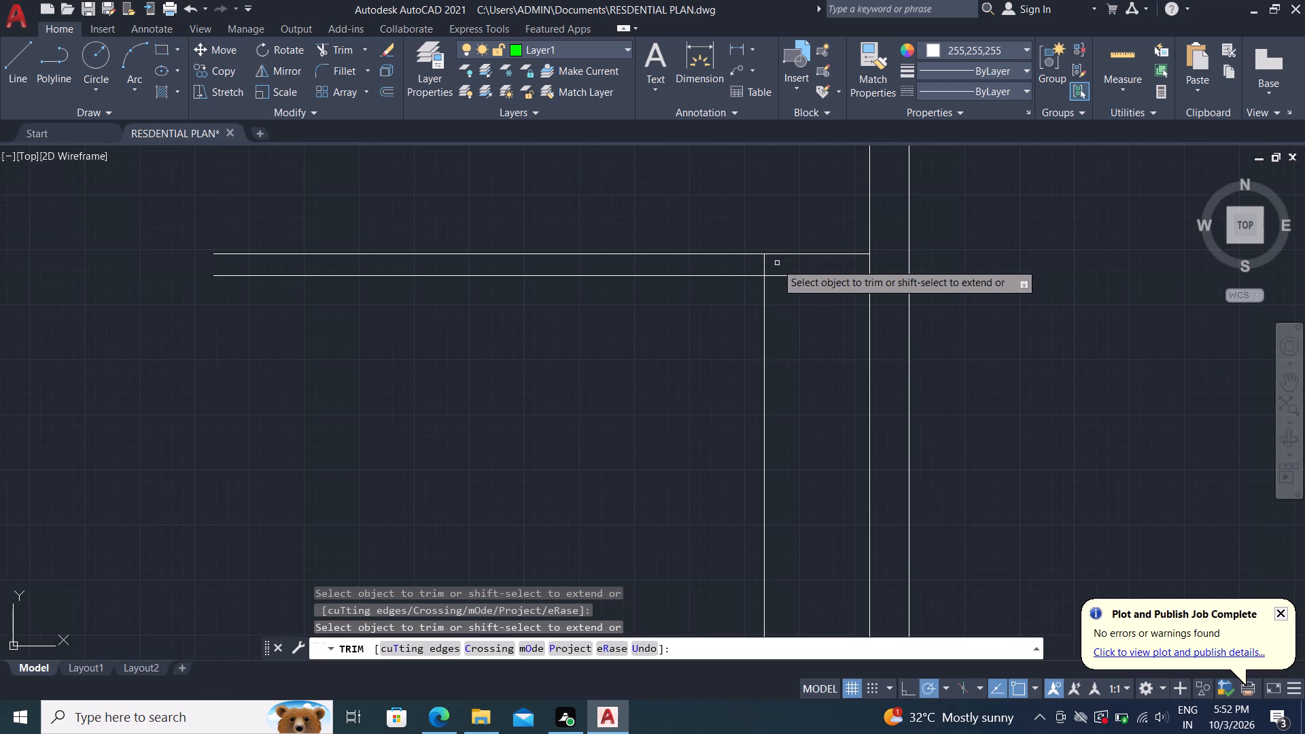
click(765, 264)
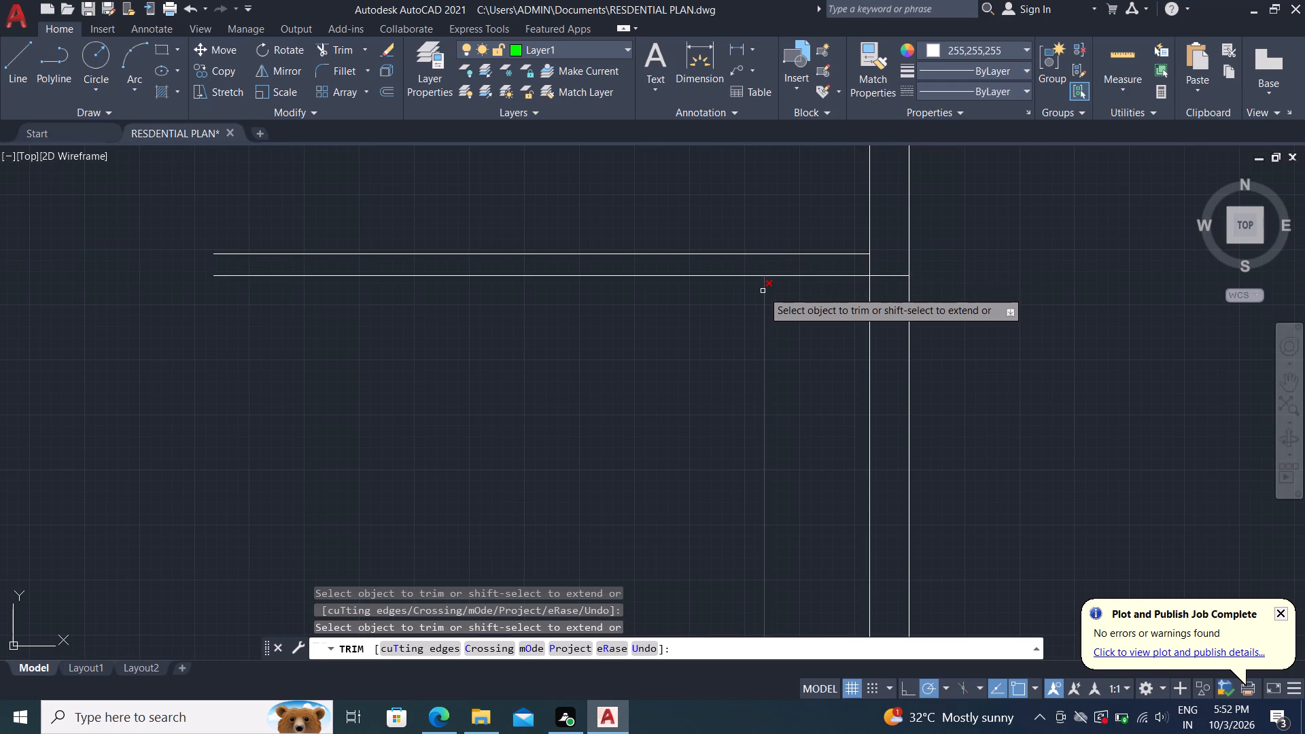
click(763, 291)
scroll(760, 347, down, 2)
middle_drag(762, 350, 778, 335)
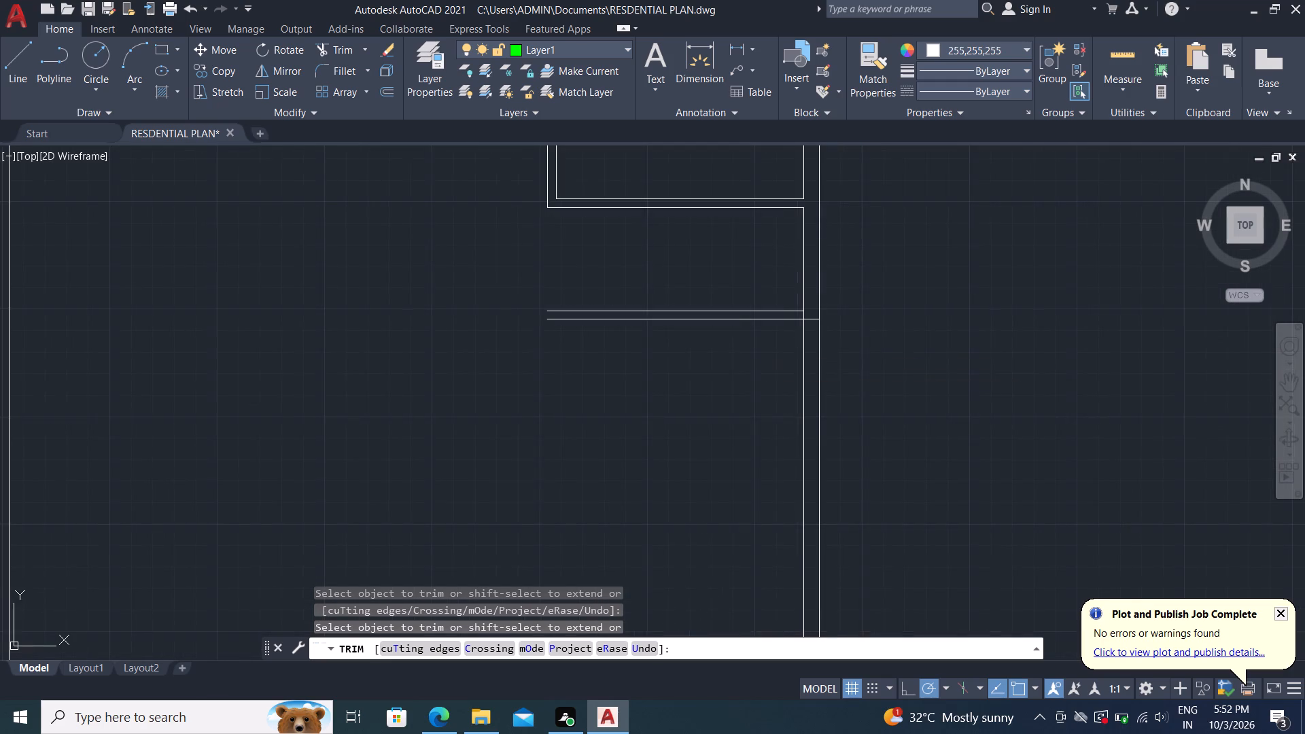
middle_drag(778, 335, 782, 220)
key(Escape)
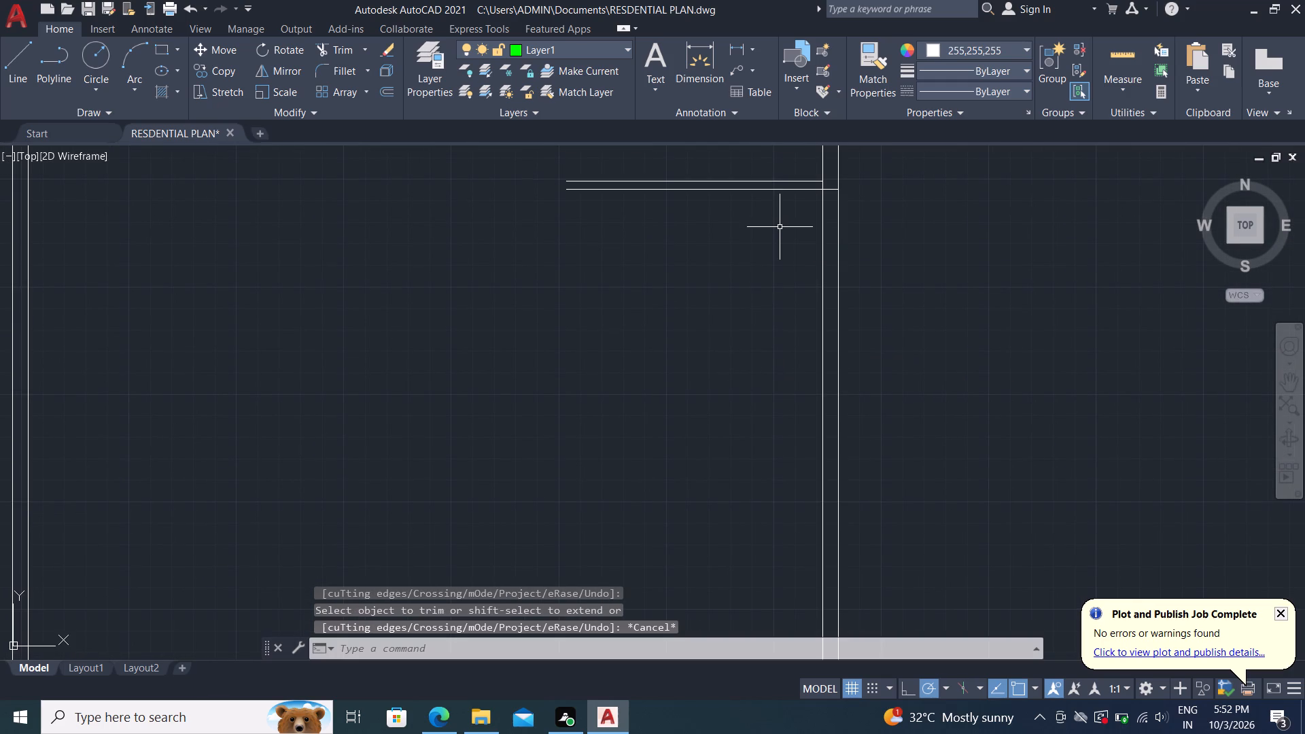
Offset the east wall's outer line 2' to the west.
text(o)
key(space)
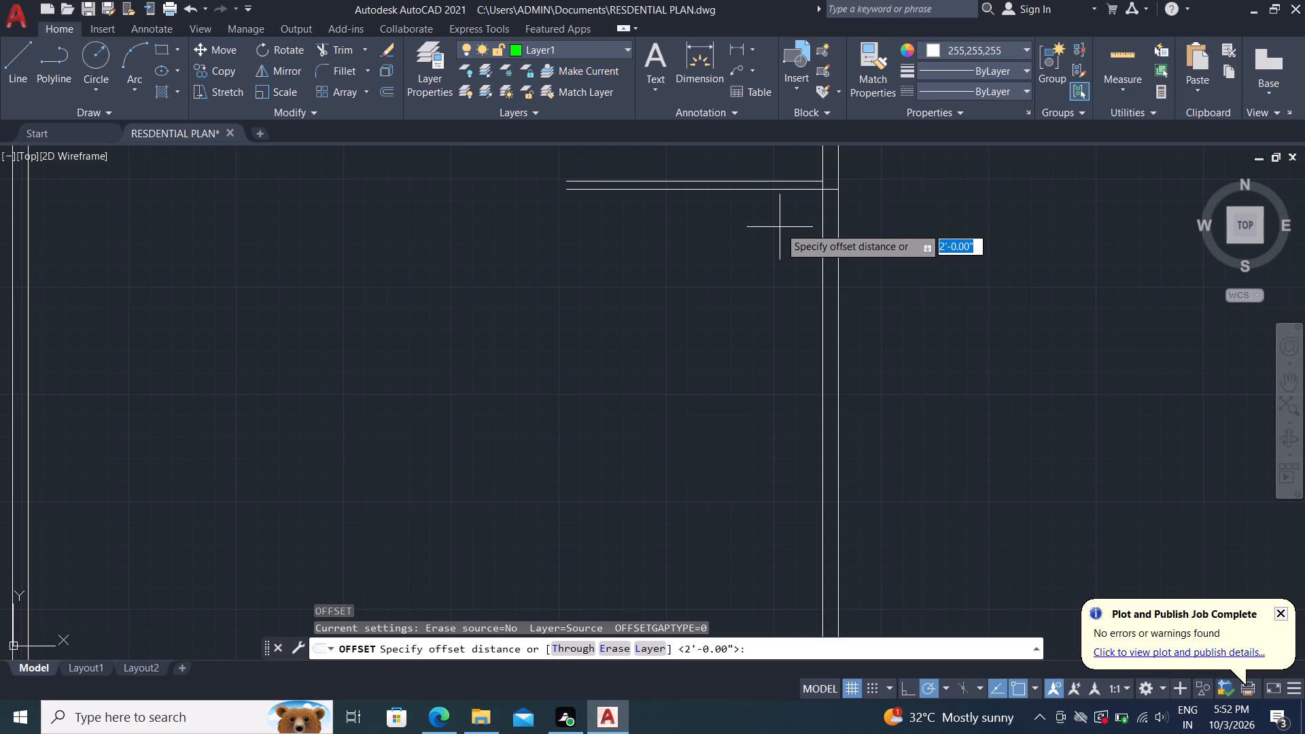
key(space)
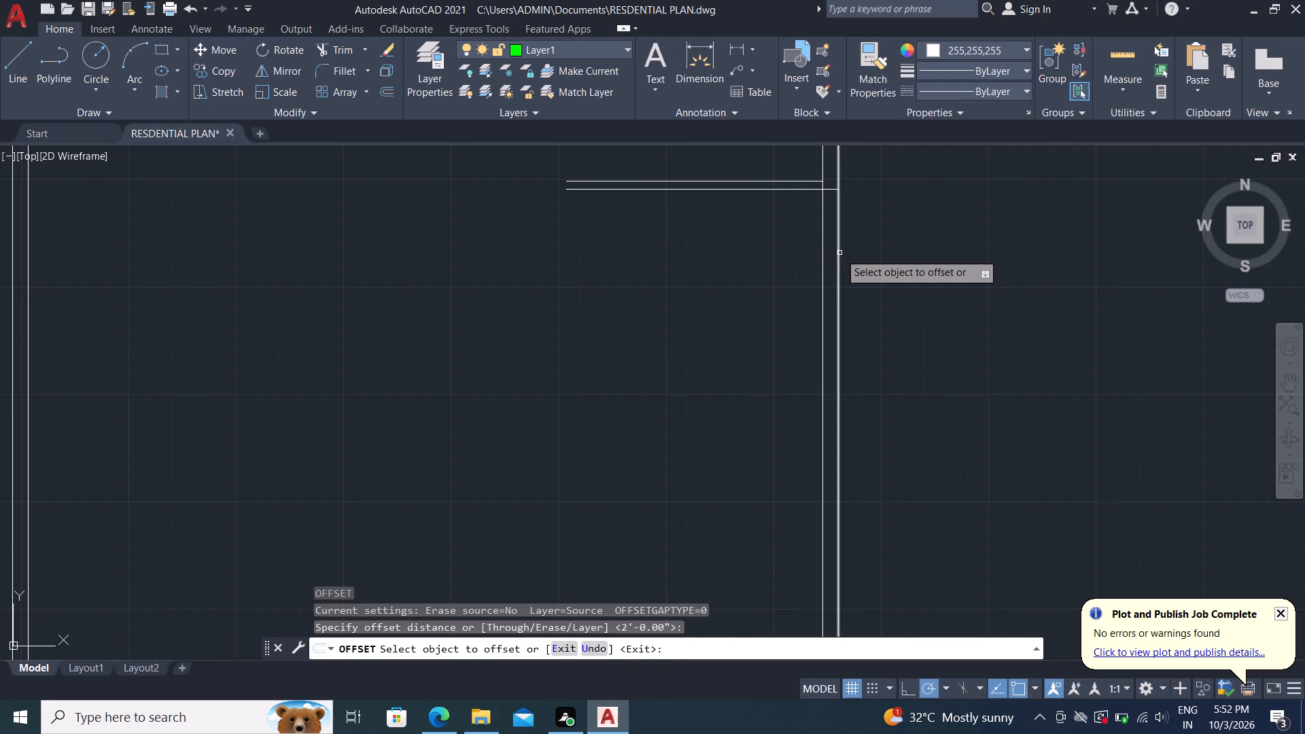
click(838, 254)
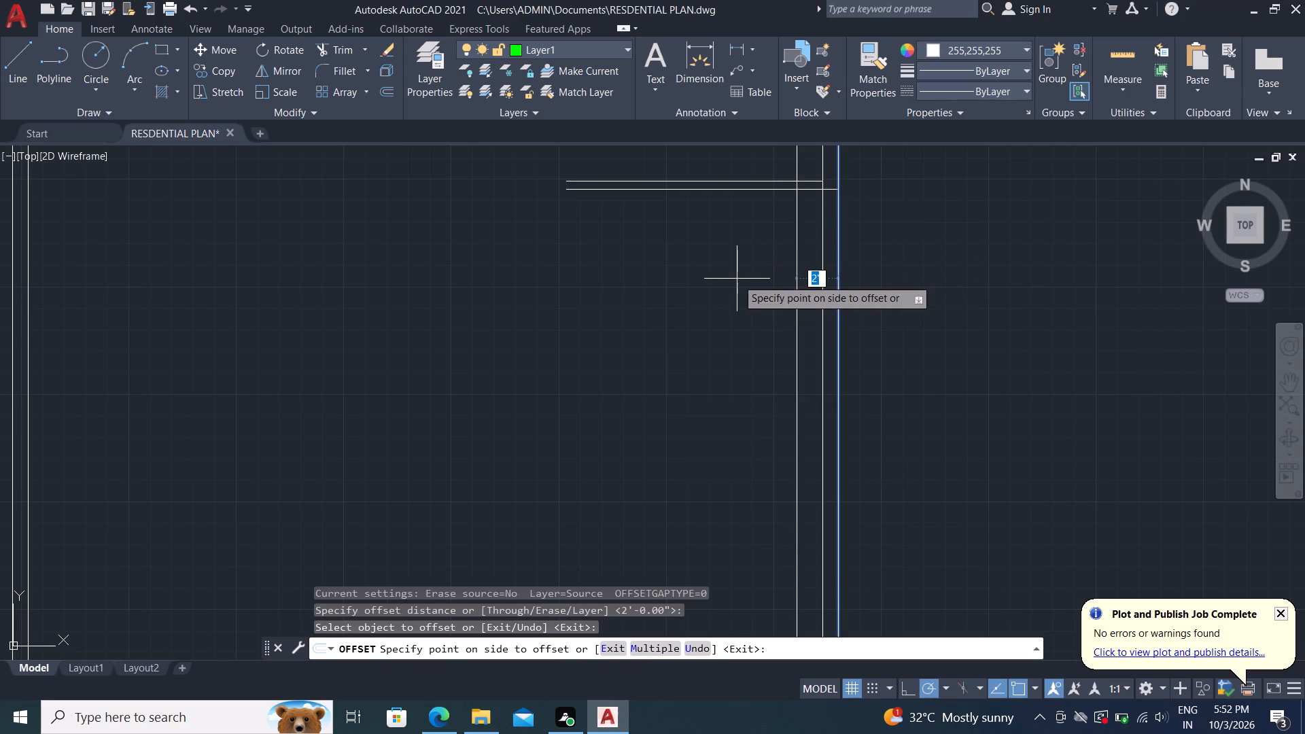
click(737, 279)
key(Escape)
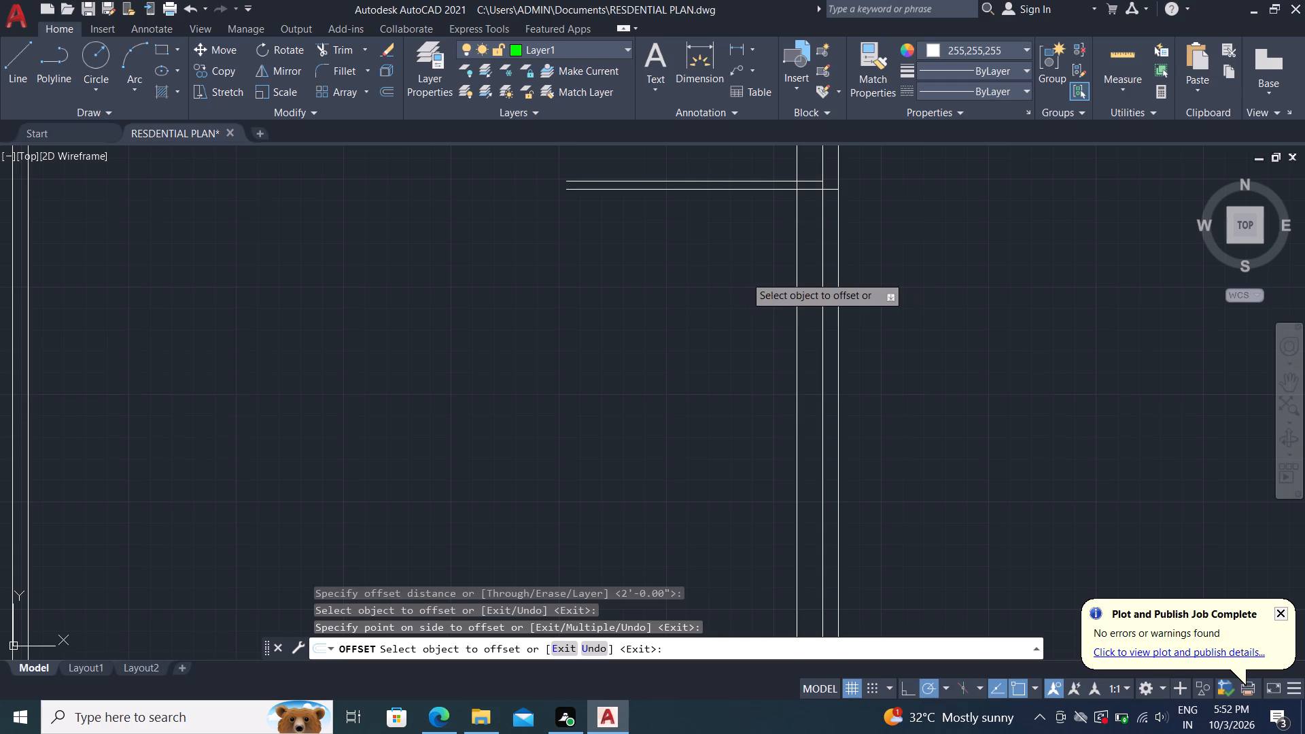
Trim the new 2' offset line within and north of the lowest partition, keeping only its part south of the partition.
text(tr)
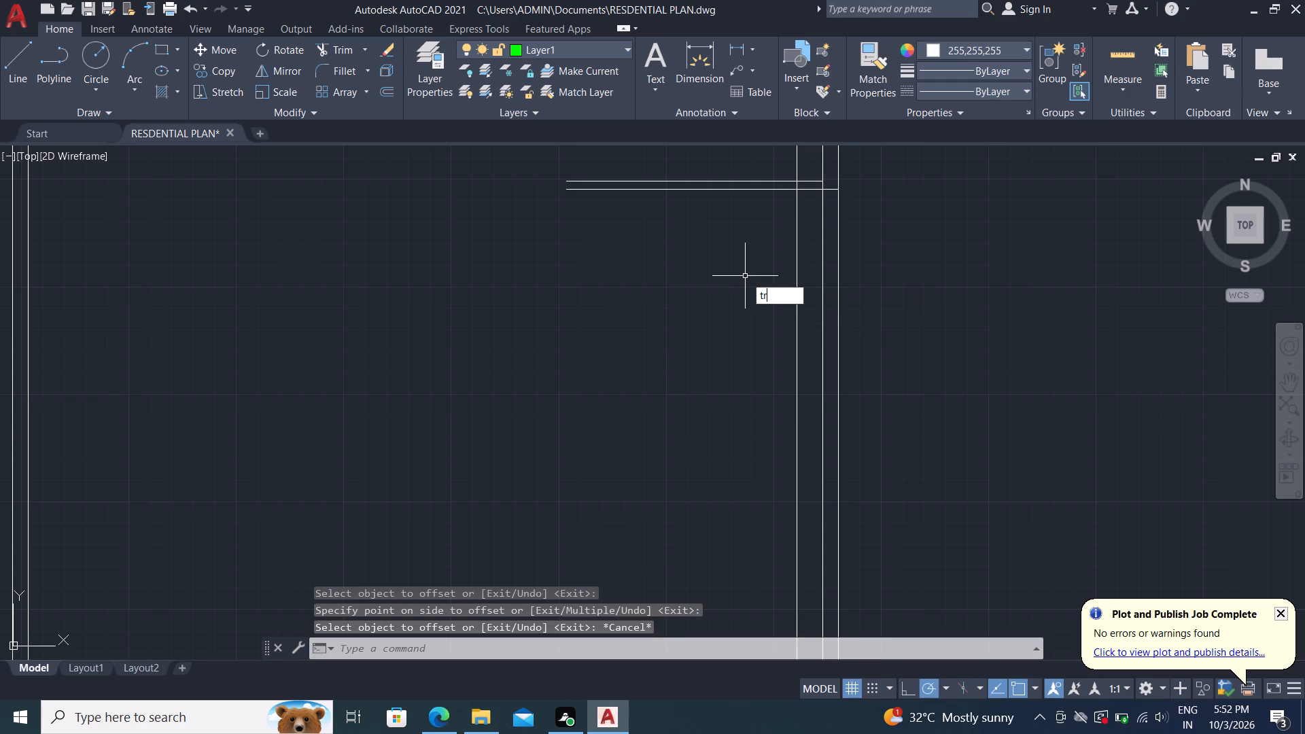
key(space)
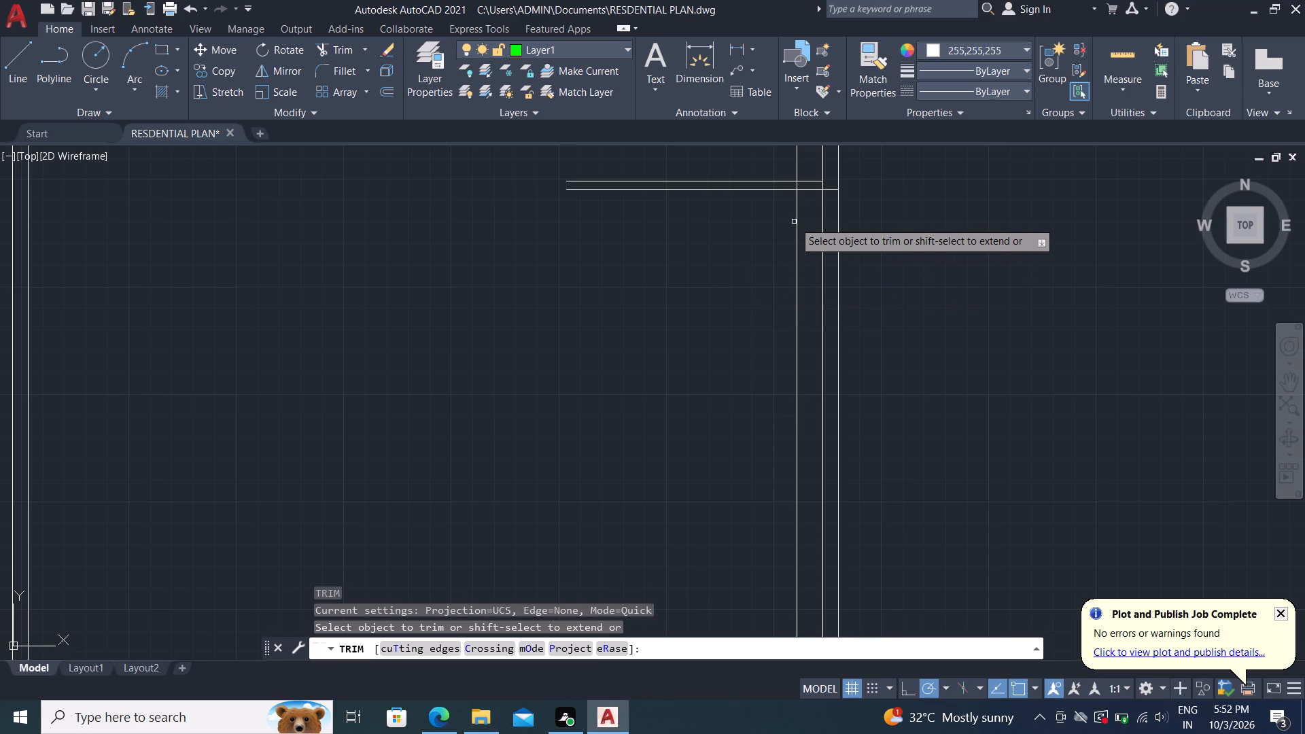
middle_drag(807, 214, 799, 339)
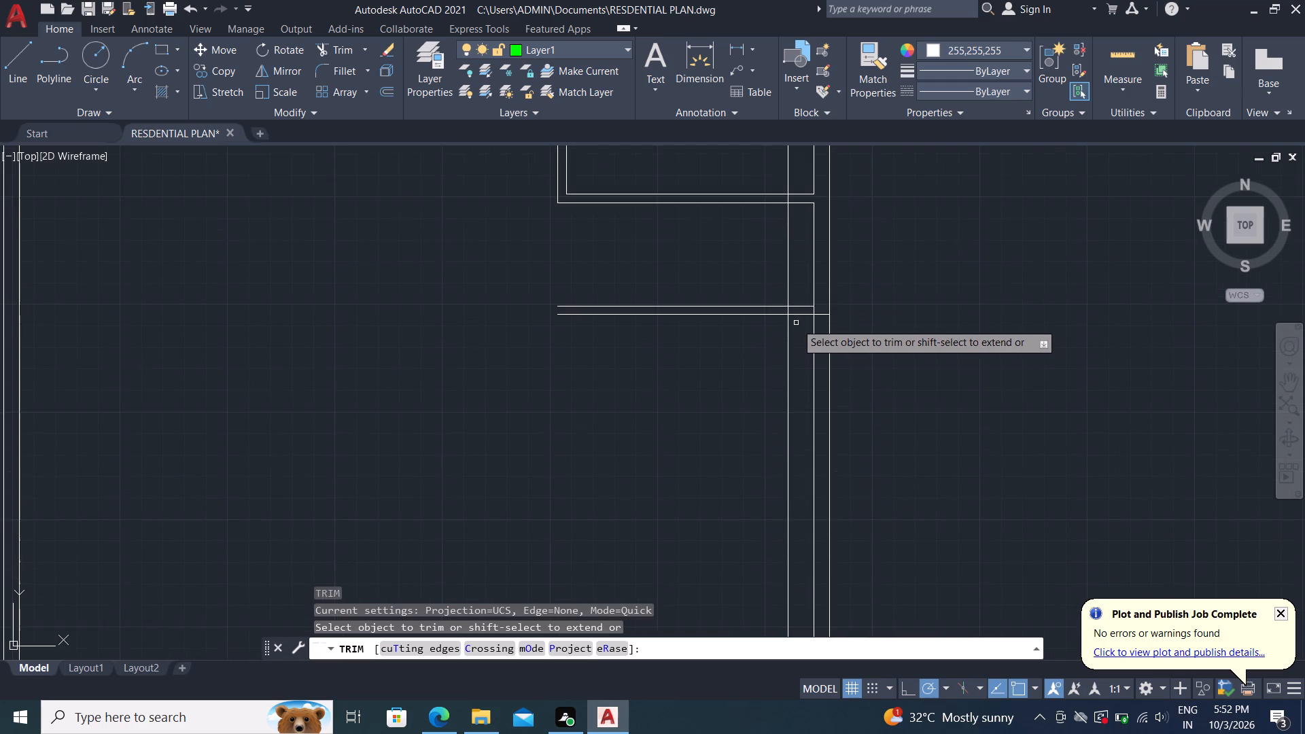
scroll(796, 321, up, 3)
click(752, 277)
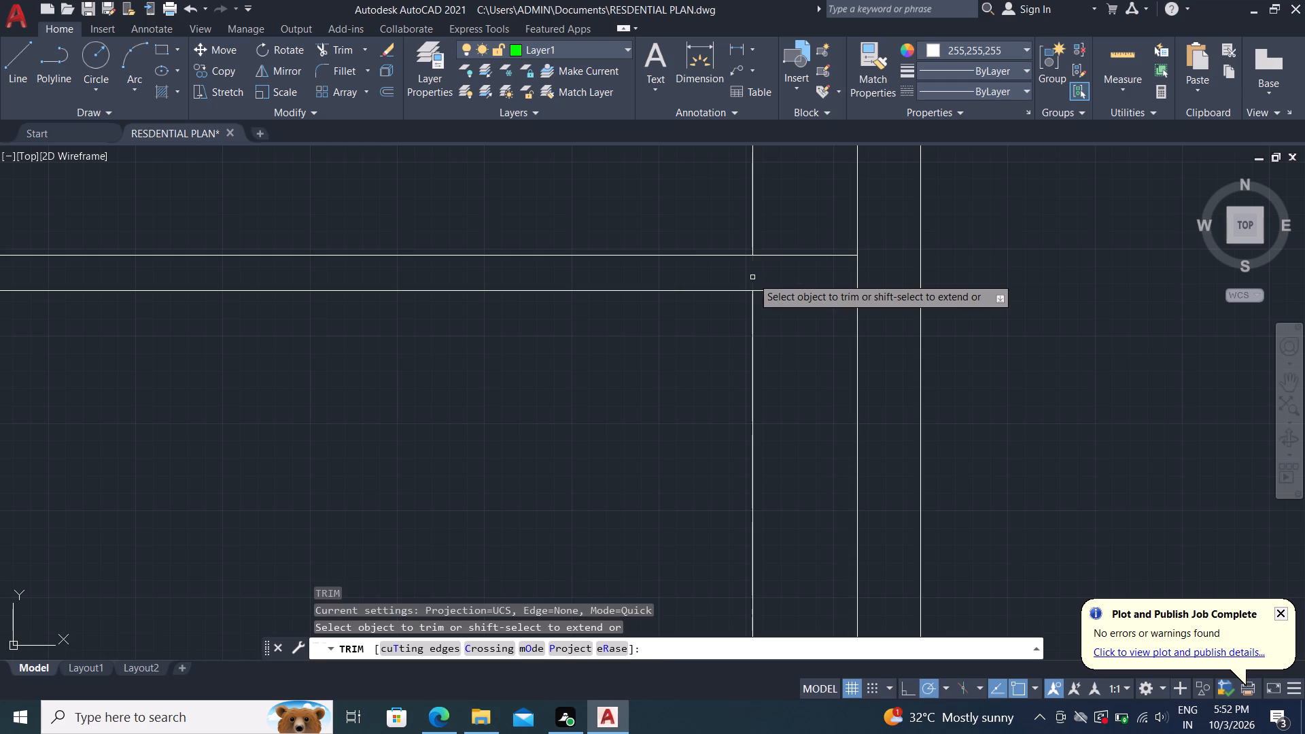
click(755, 232)
scroll(761, 205, down, 3)
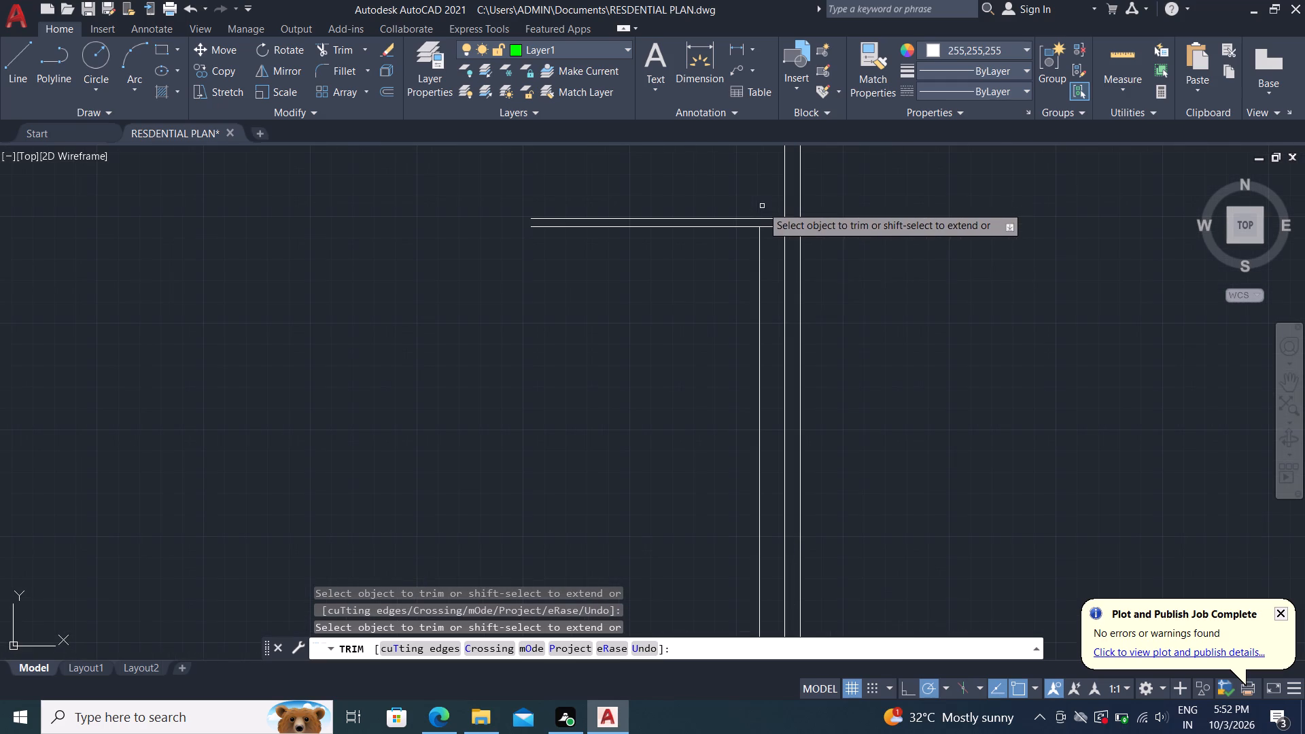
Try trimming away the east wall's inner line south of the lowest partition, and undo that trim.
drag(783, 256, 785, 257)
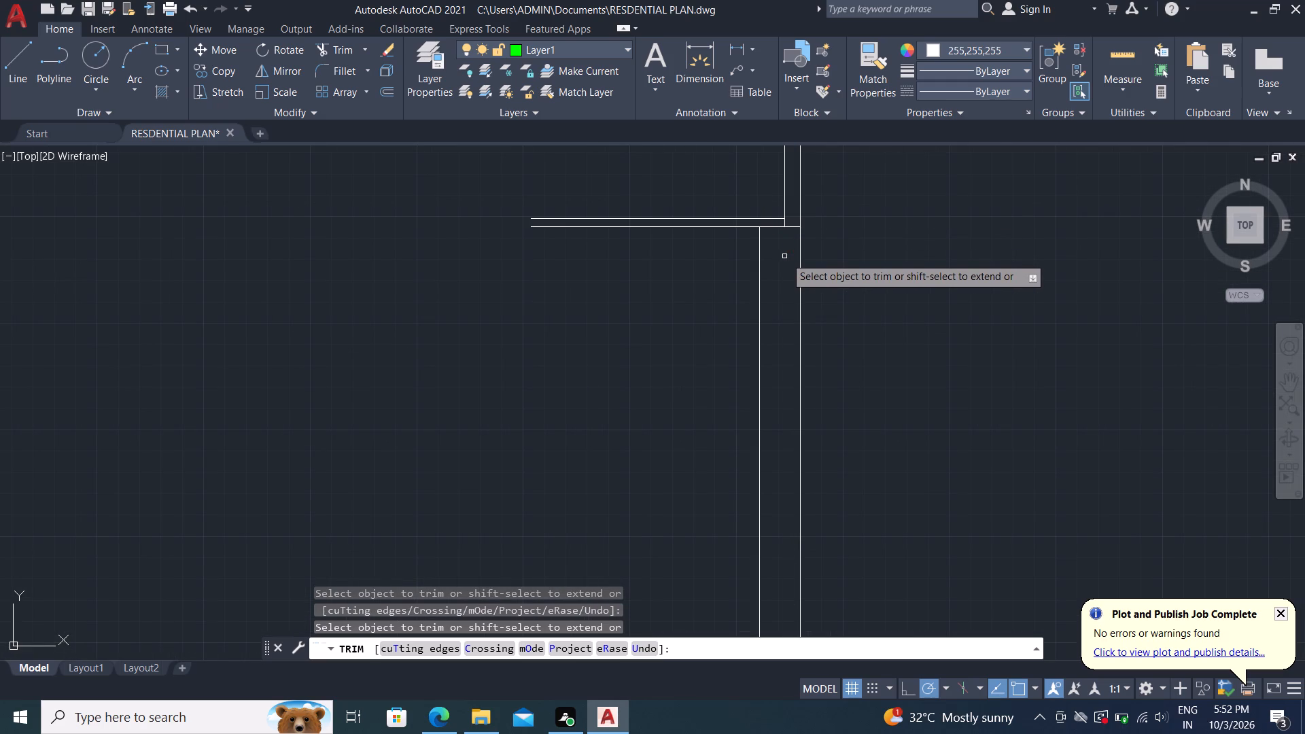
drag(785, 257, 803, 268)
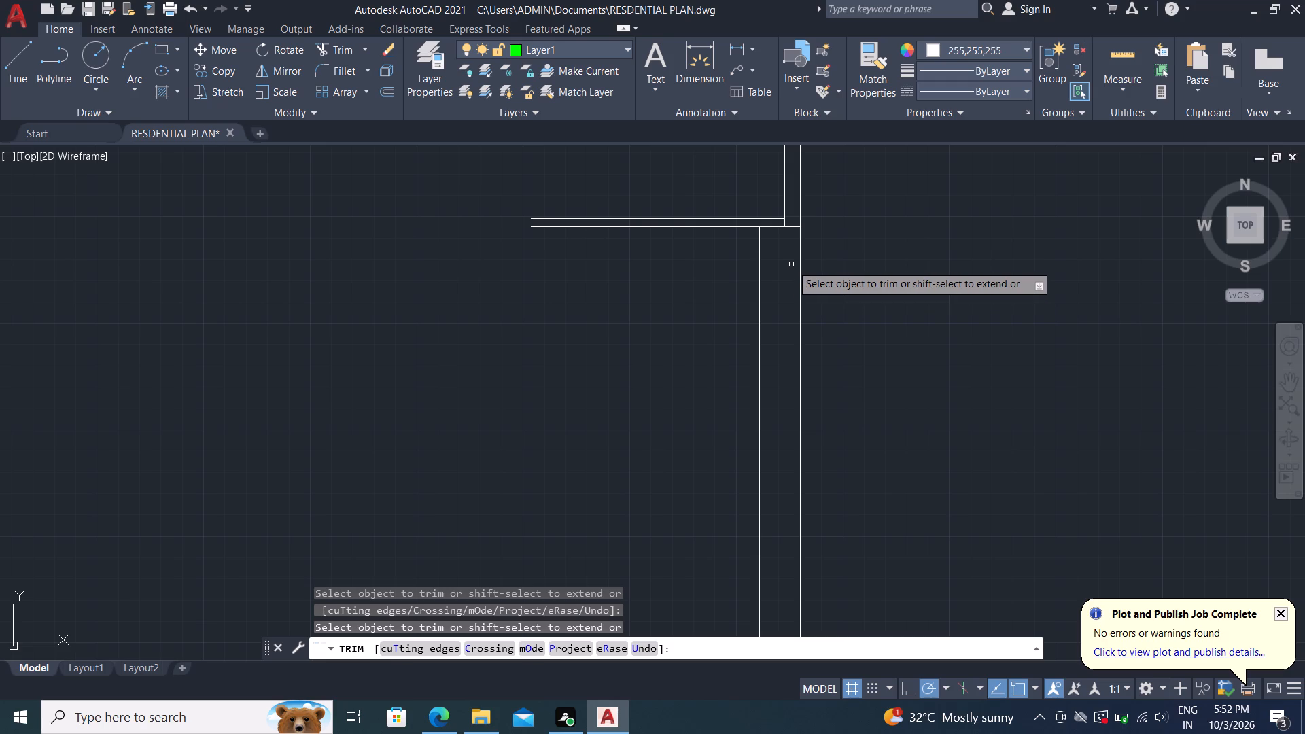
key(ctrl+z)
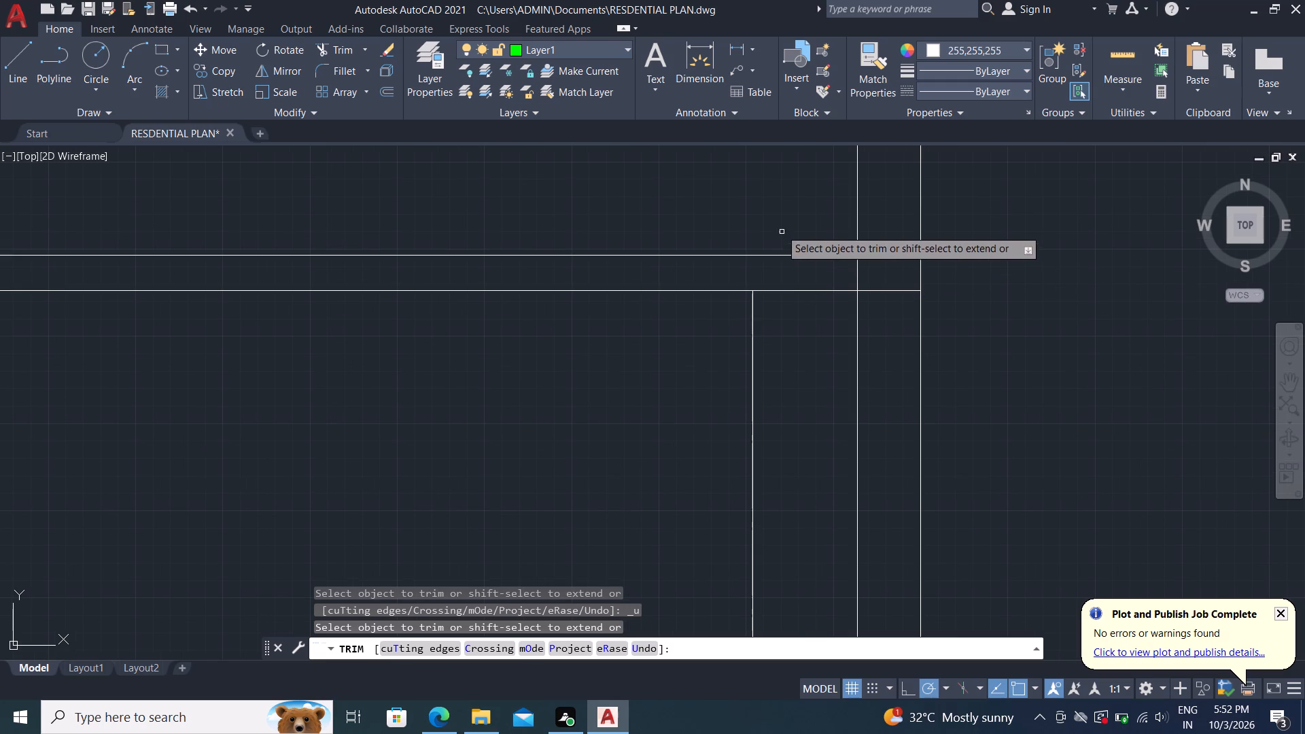
Offset the trimmed line inside the east wall 9" to the west to give the inset wall its thickness.
scroll(751, 335, down, 1)
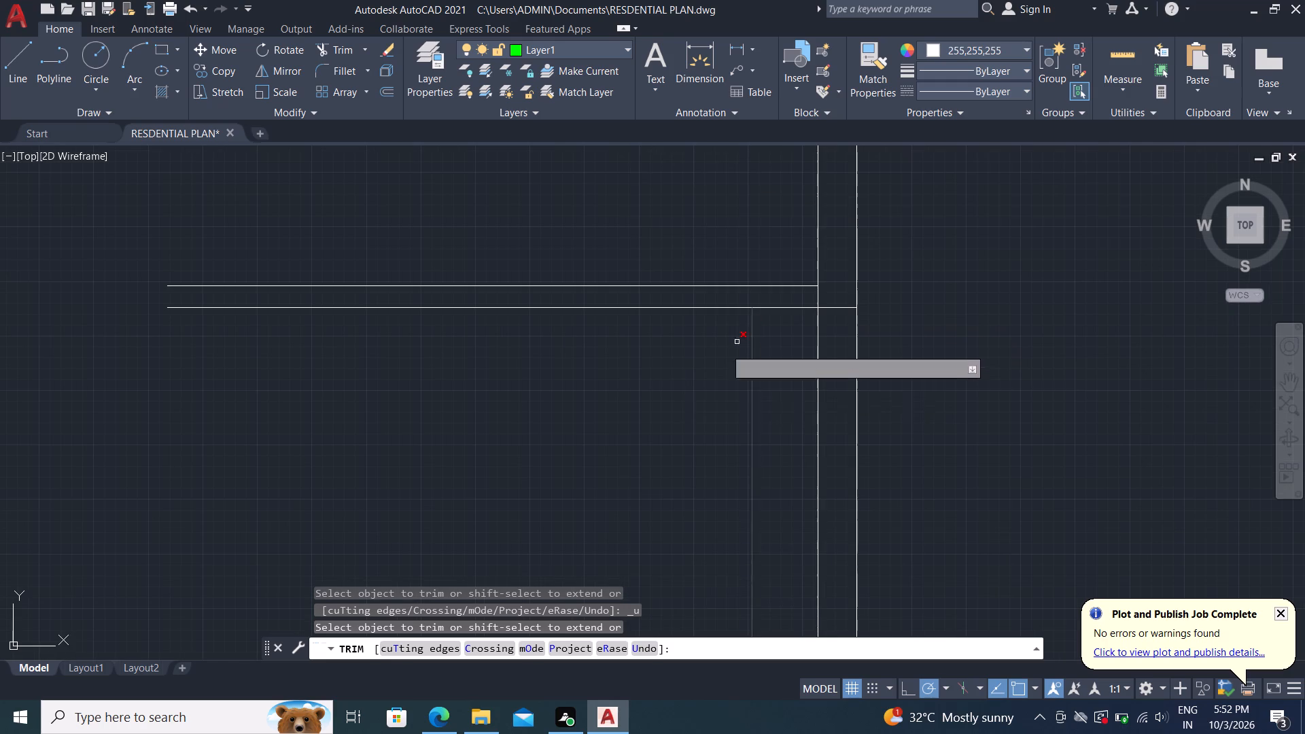
middle_drag(682, 396, 683, 389)
middle_drag(699, 370, 699, 370)
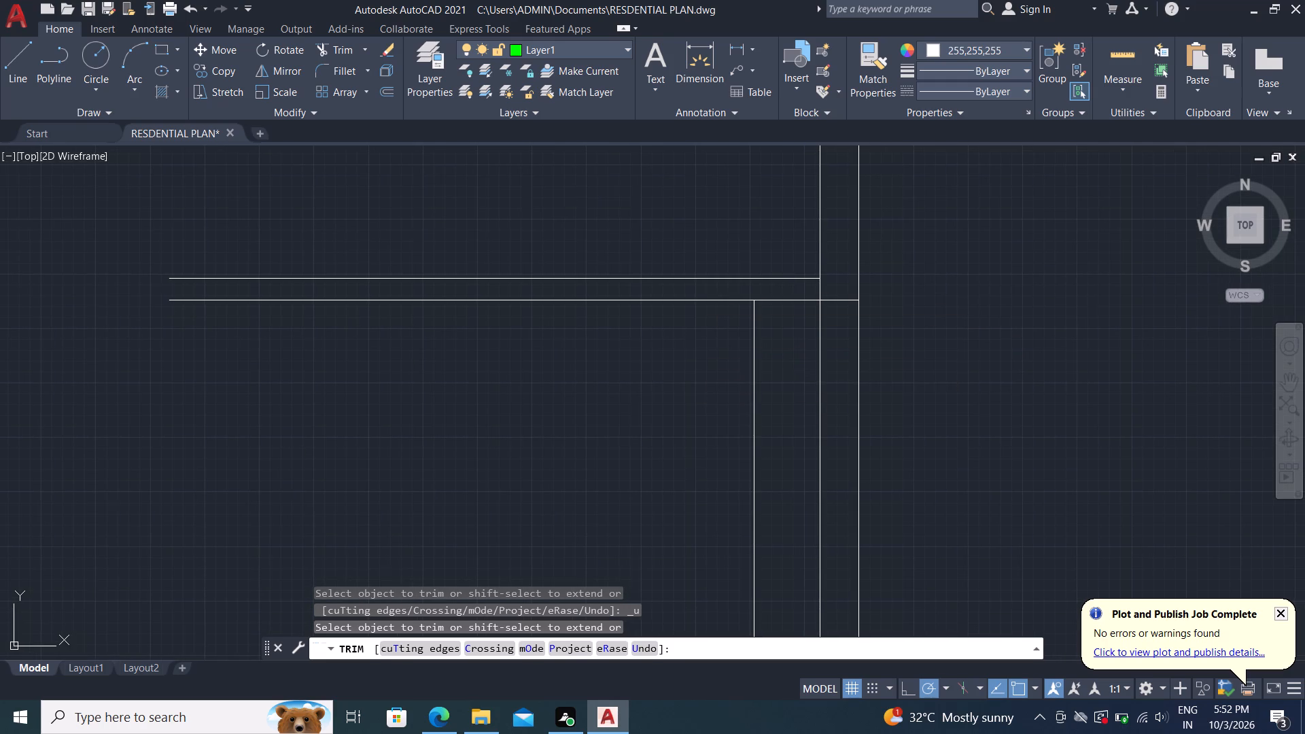
middle_drag(699, 370, 752, 124)
scroll(740, 224, down, 2)
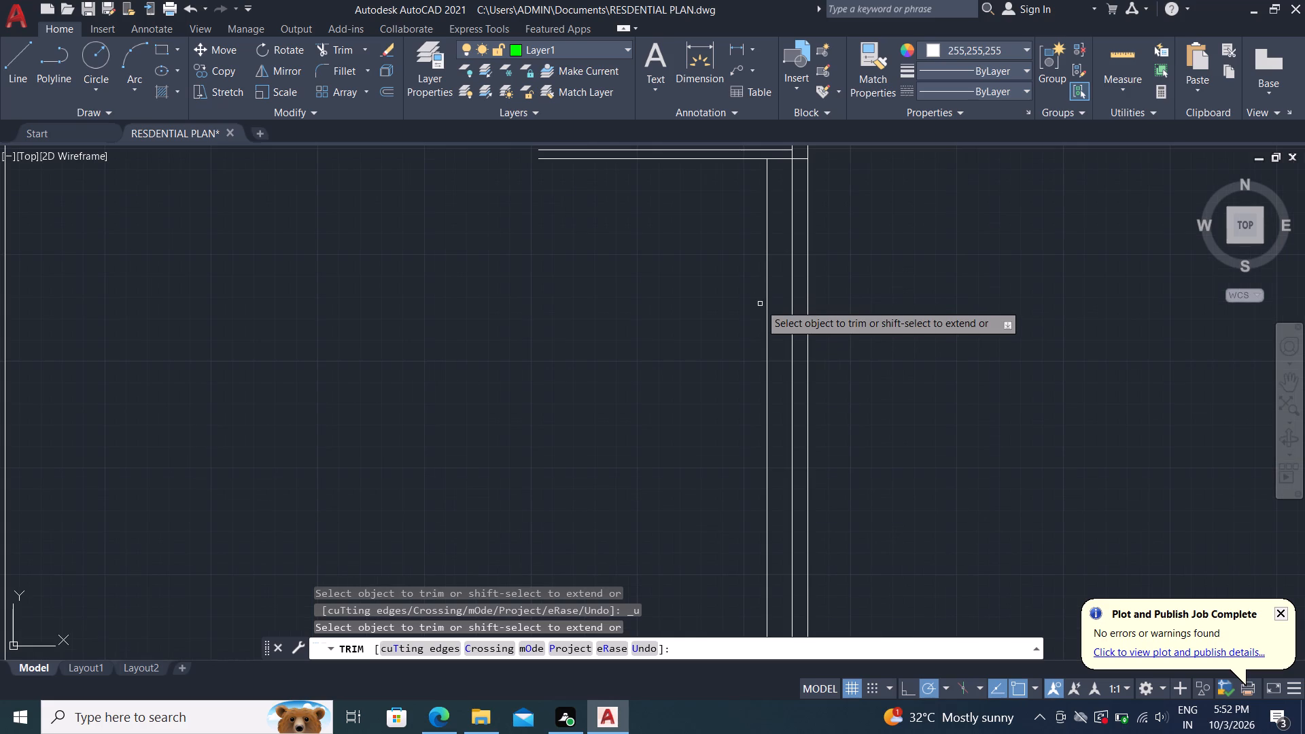
key(Escape)
text(o 9)
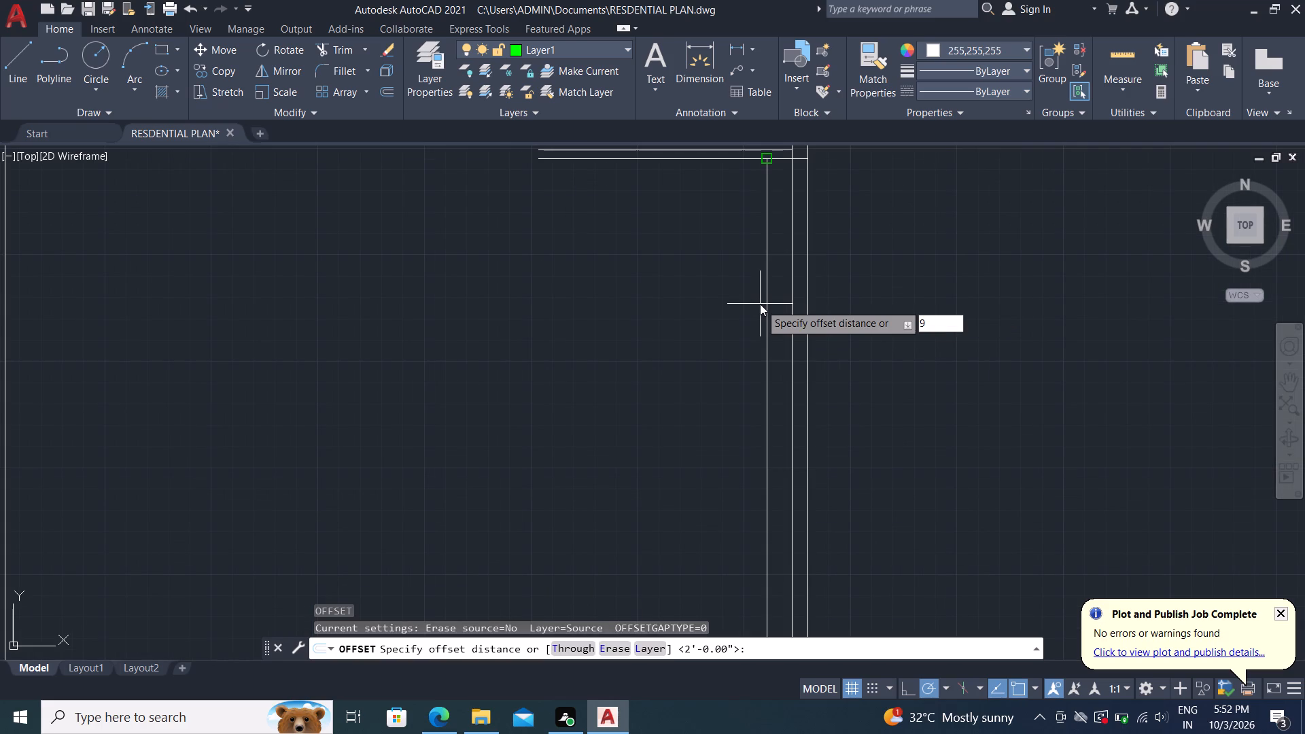
key(shift+quotedbl)
key(Return)
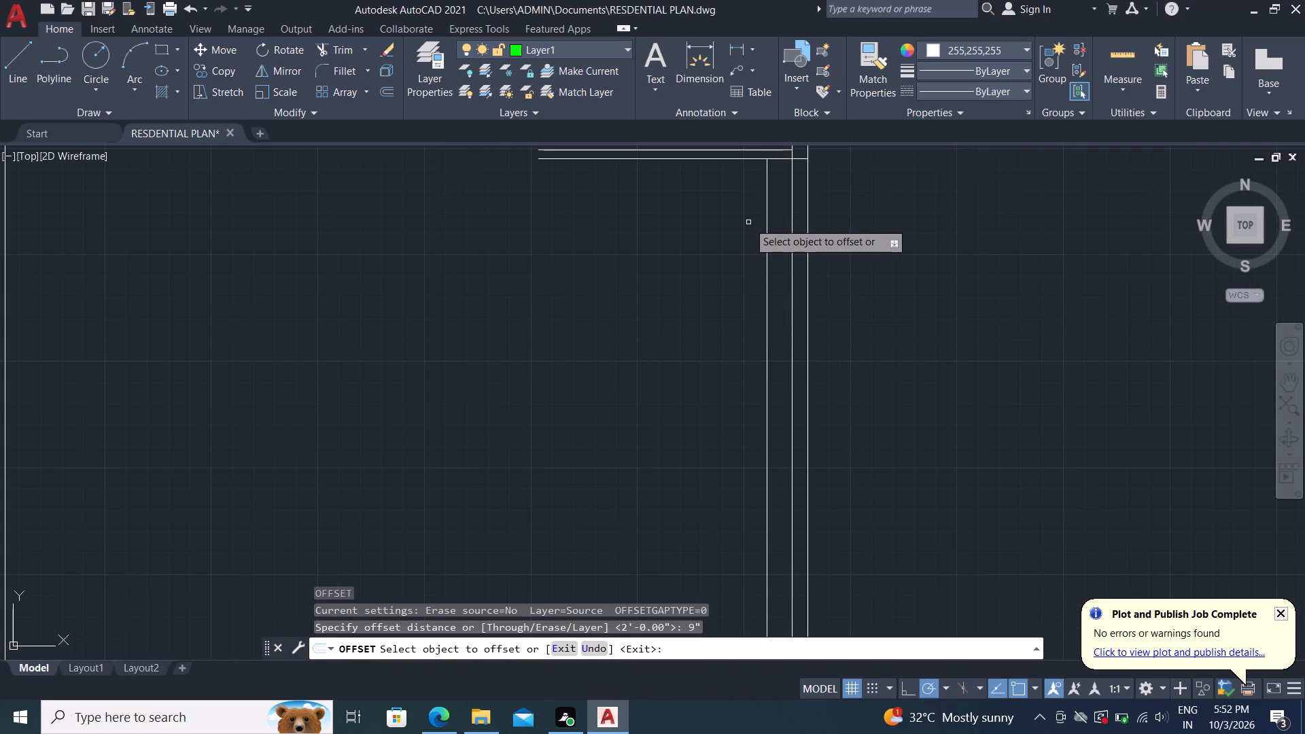
click(766, 233)
click(744, 240)
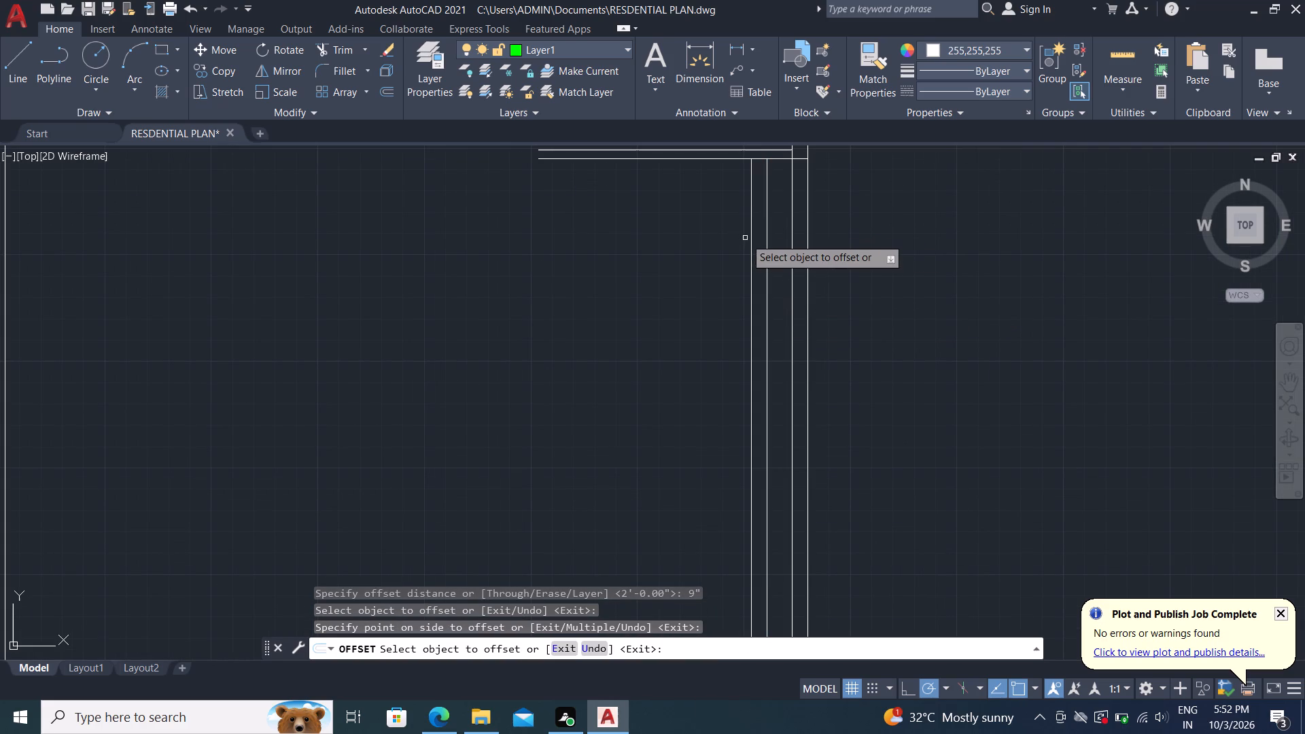
key(Escape)
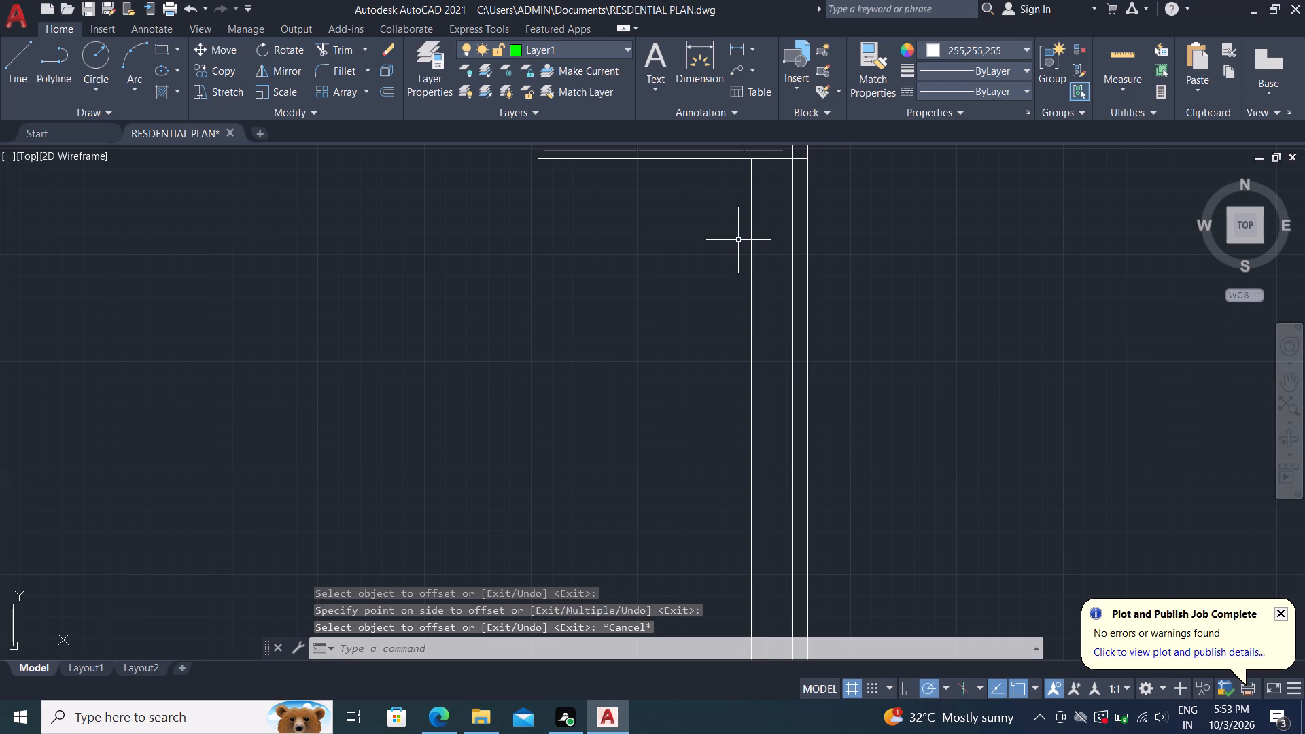
Offset the lowest partition's southern line 5' to the south.
text(o)
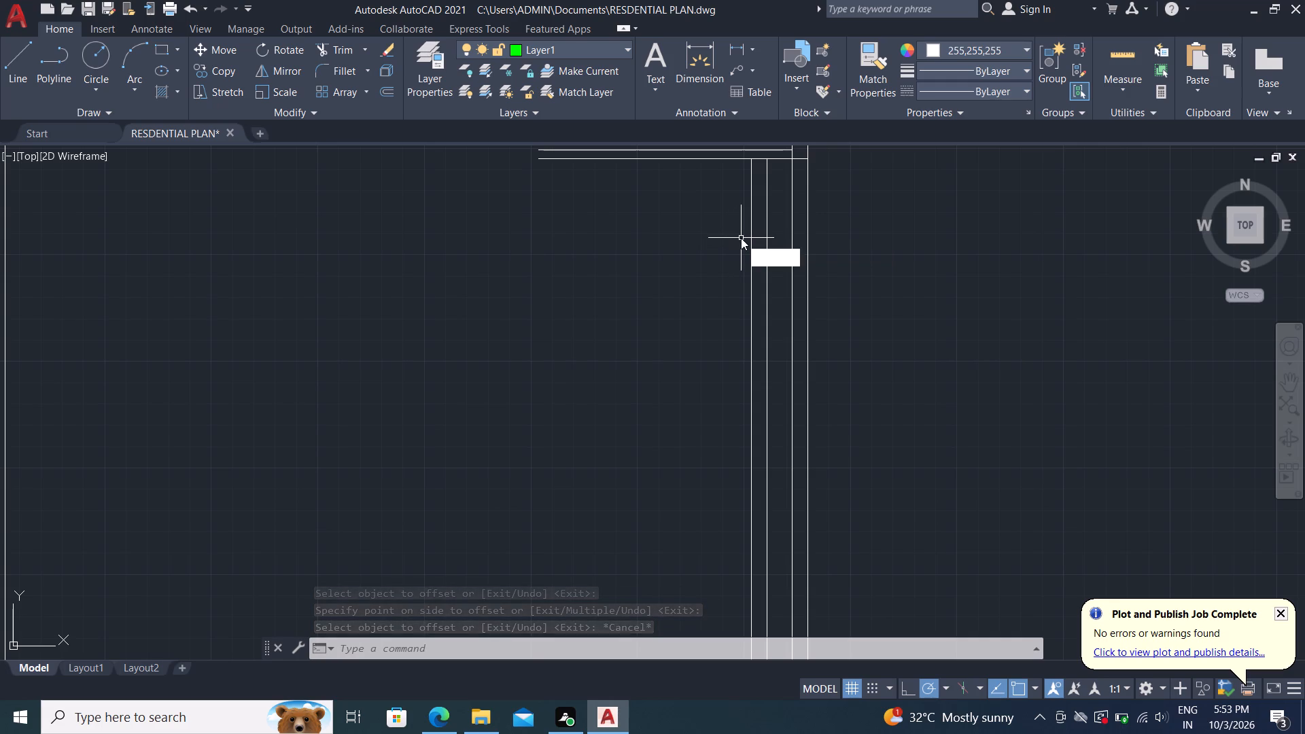
key(space)
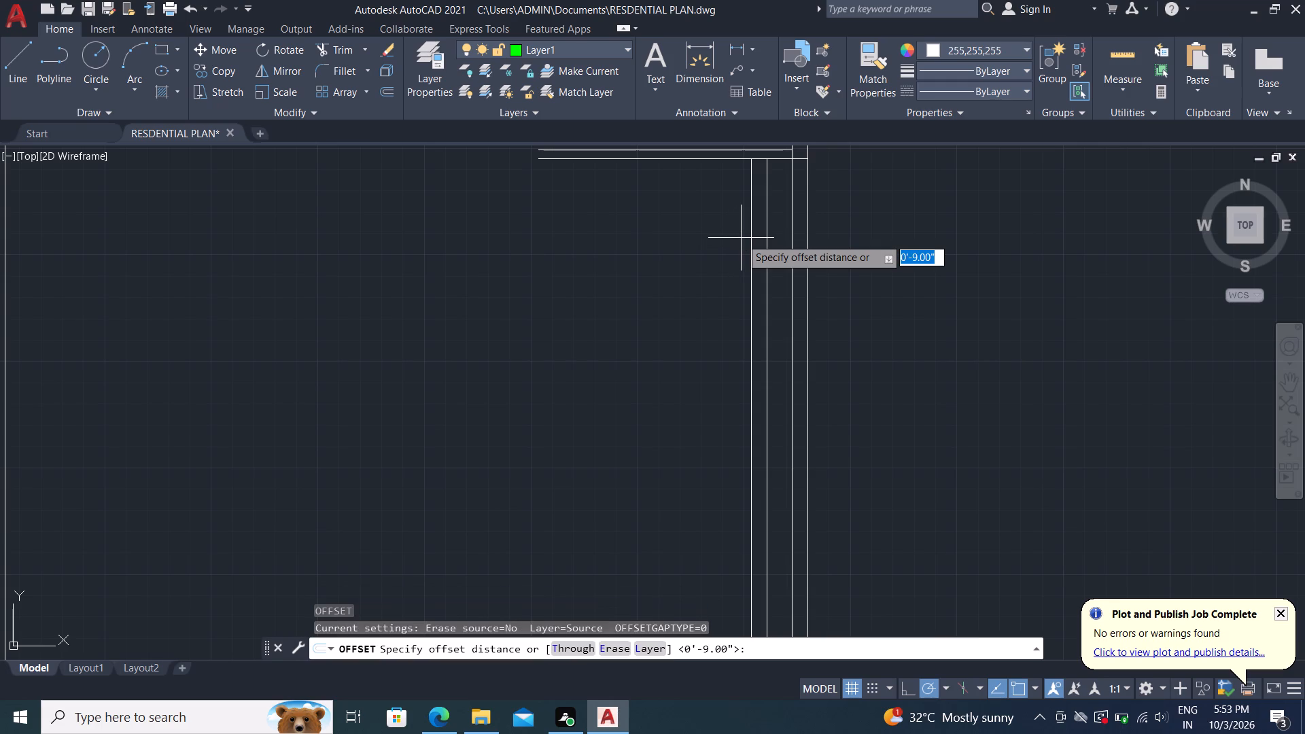
key(5)
text(')
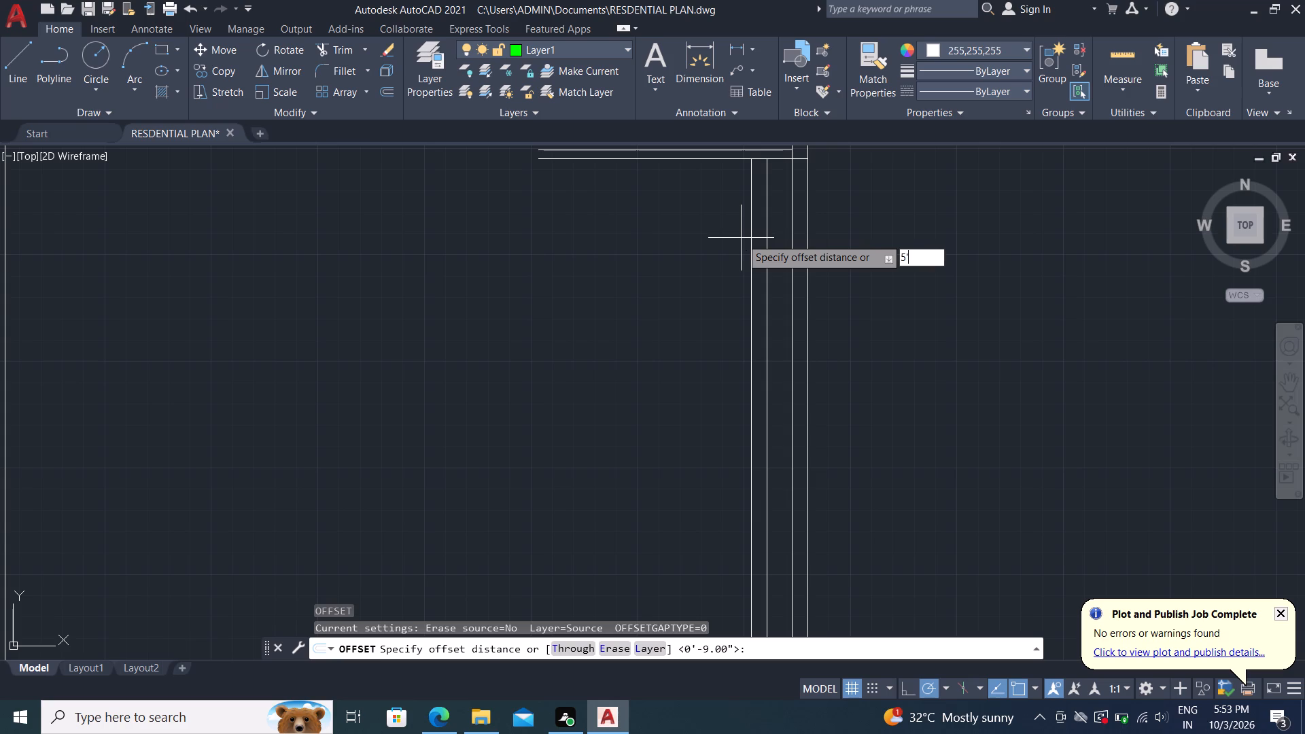
key(space)
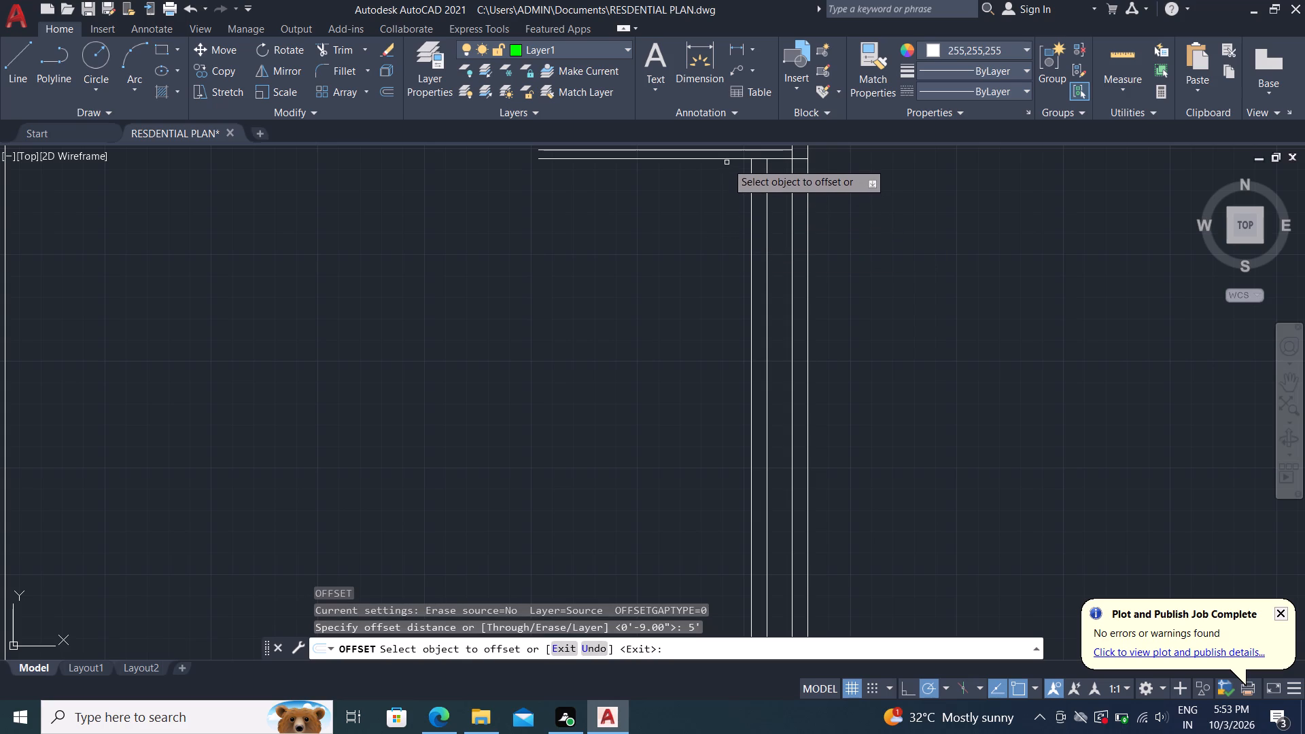
click(725, 160)
click(739, 321)
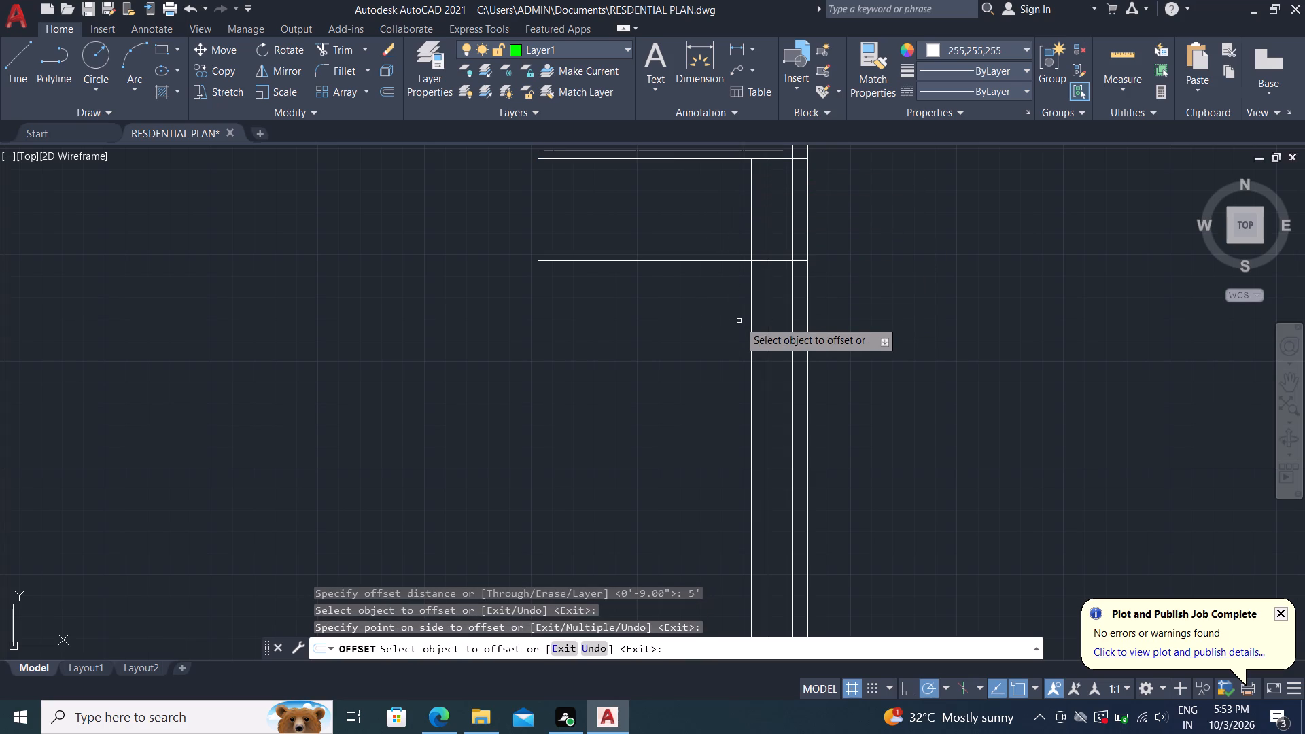
key(Escape)
Trim the 5' offset line back to the inset wall's western face, removing its pieces inside both walls and between them.
text(tr)
key(space)
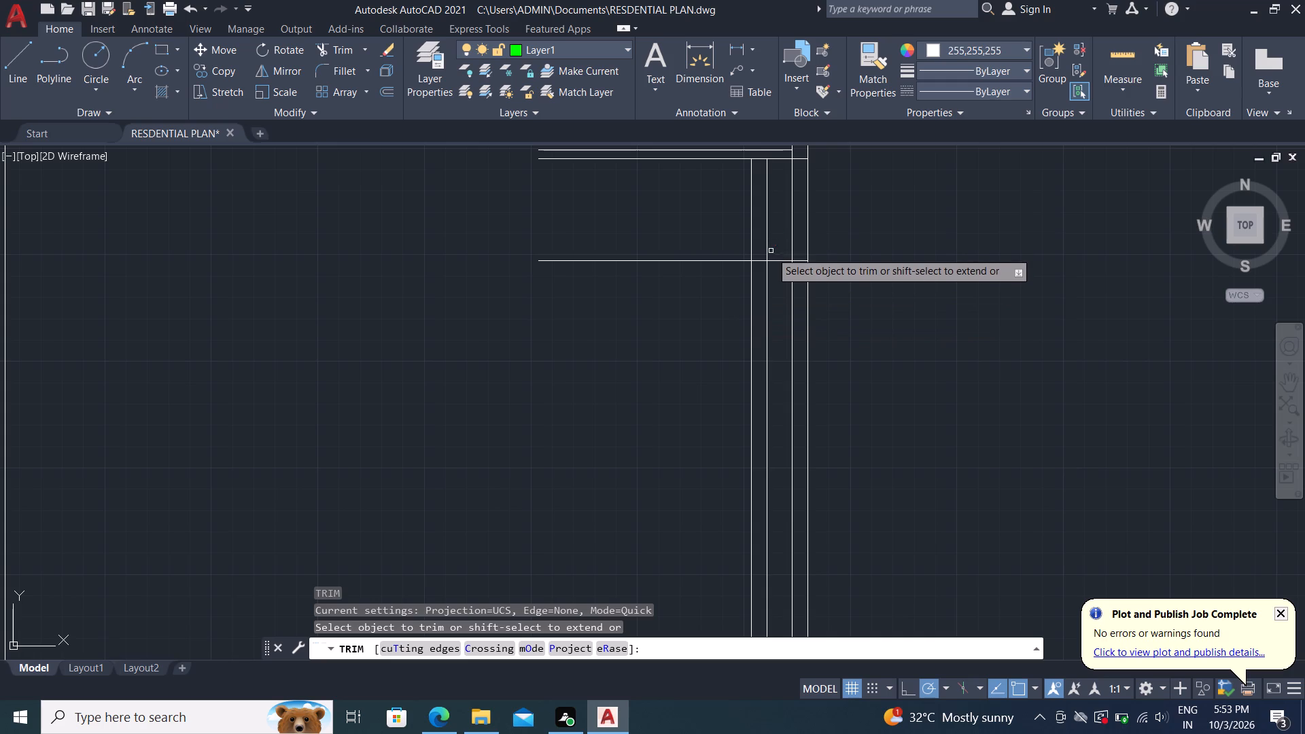
click(780, 261)
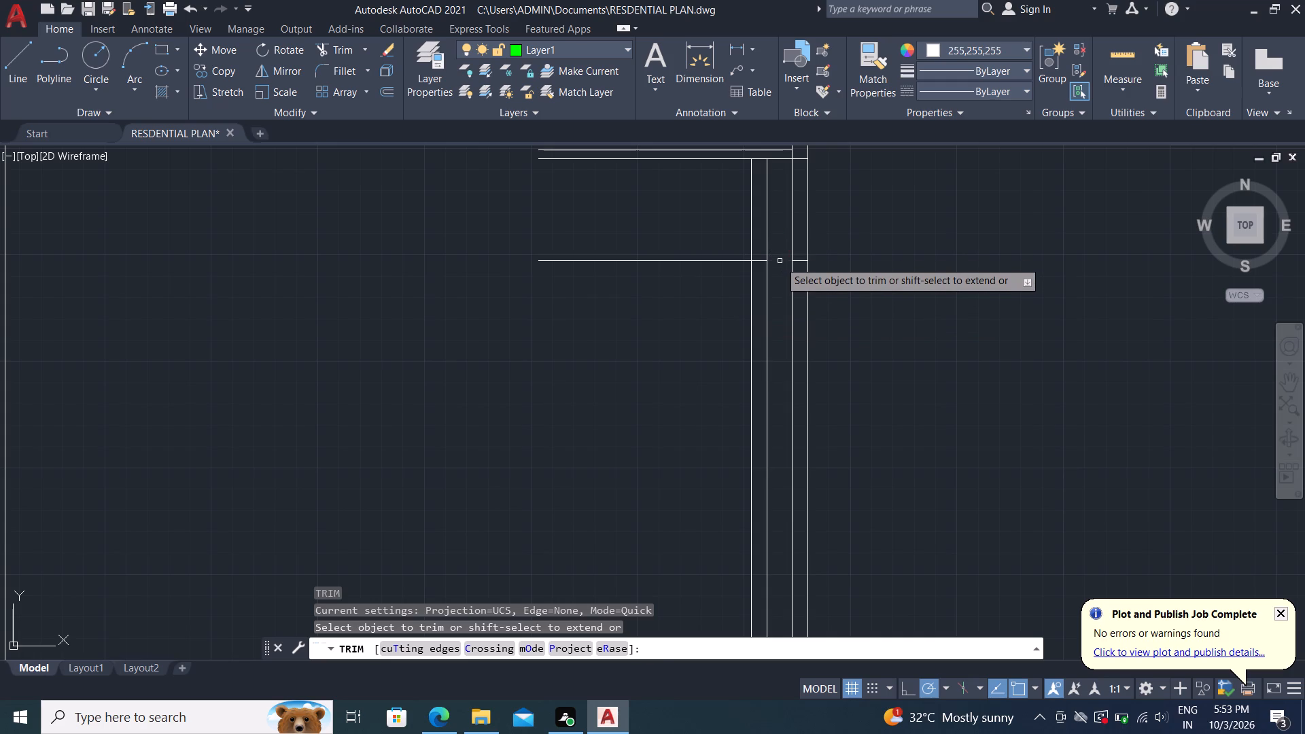
scroll(779, 261, up, 3)
click(835, 262)
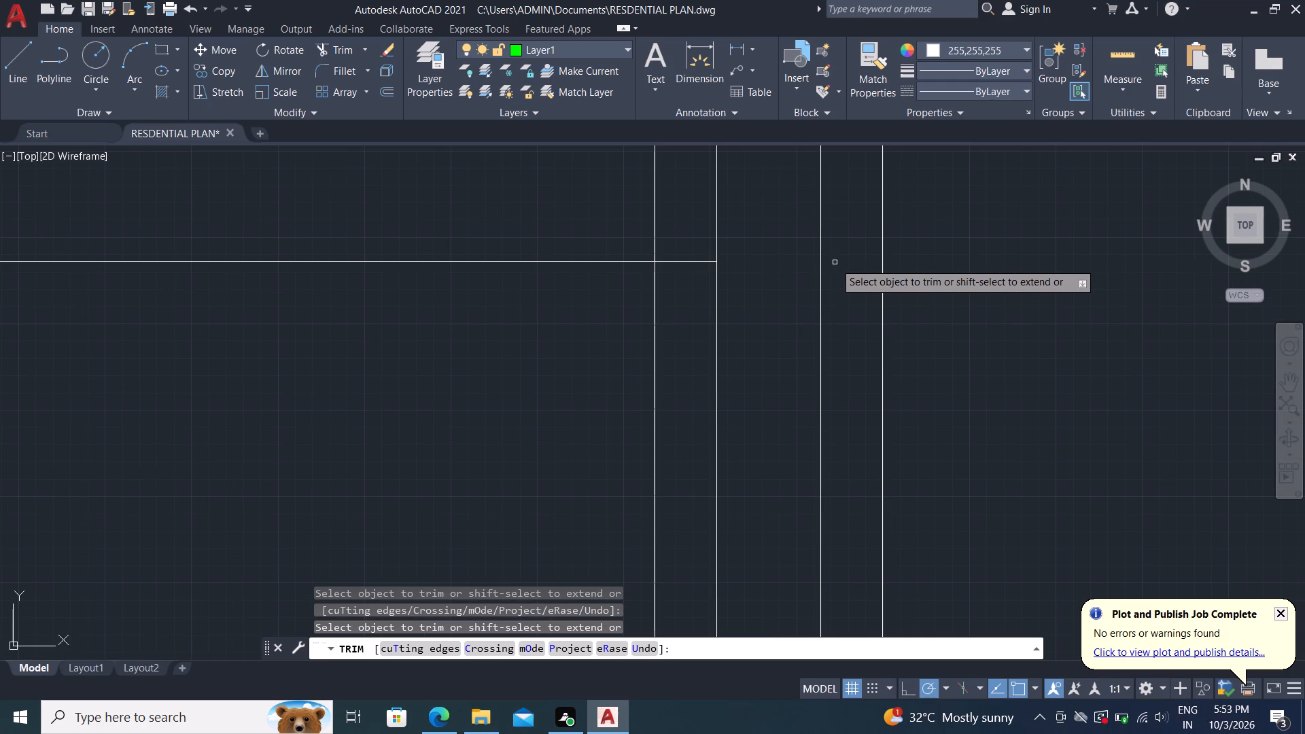
scroll(685, 273, down, 1)
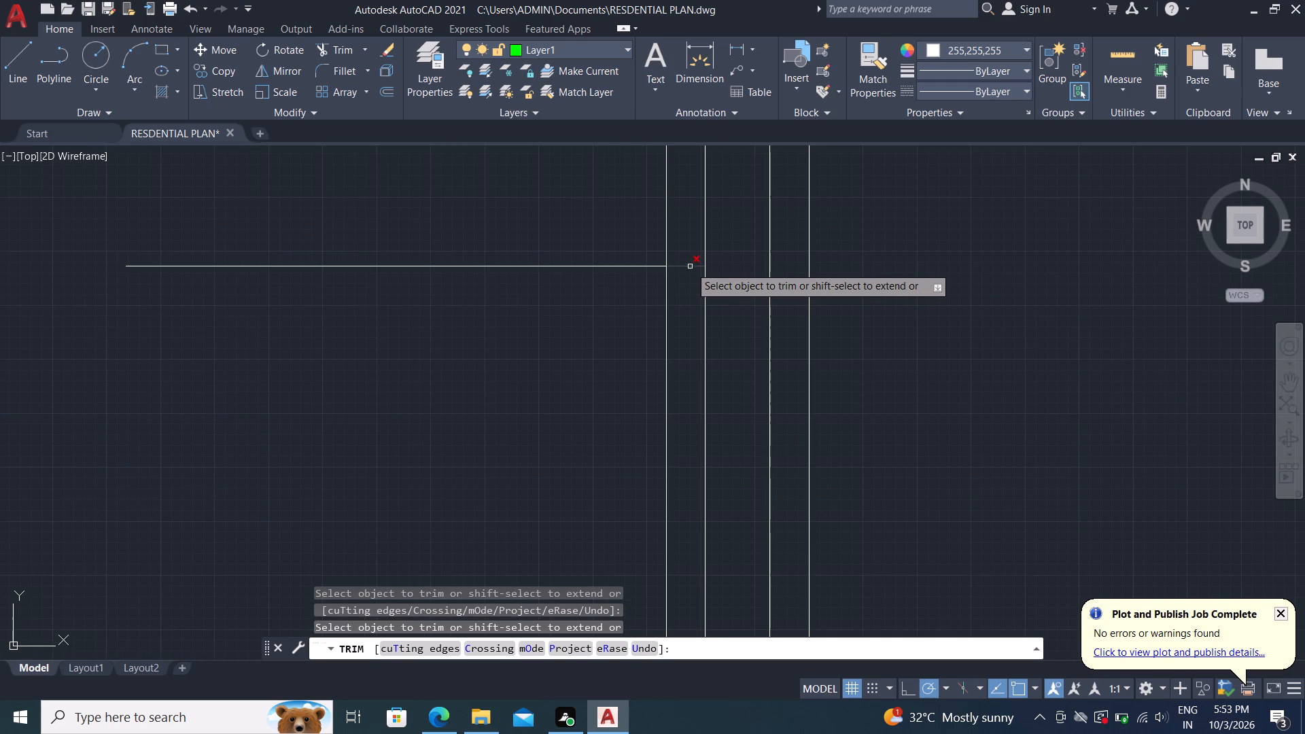
click(690, 266)
scroll(689, 266, down, 3)
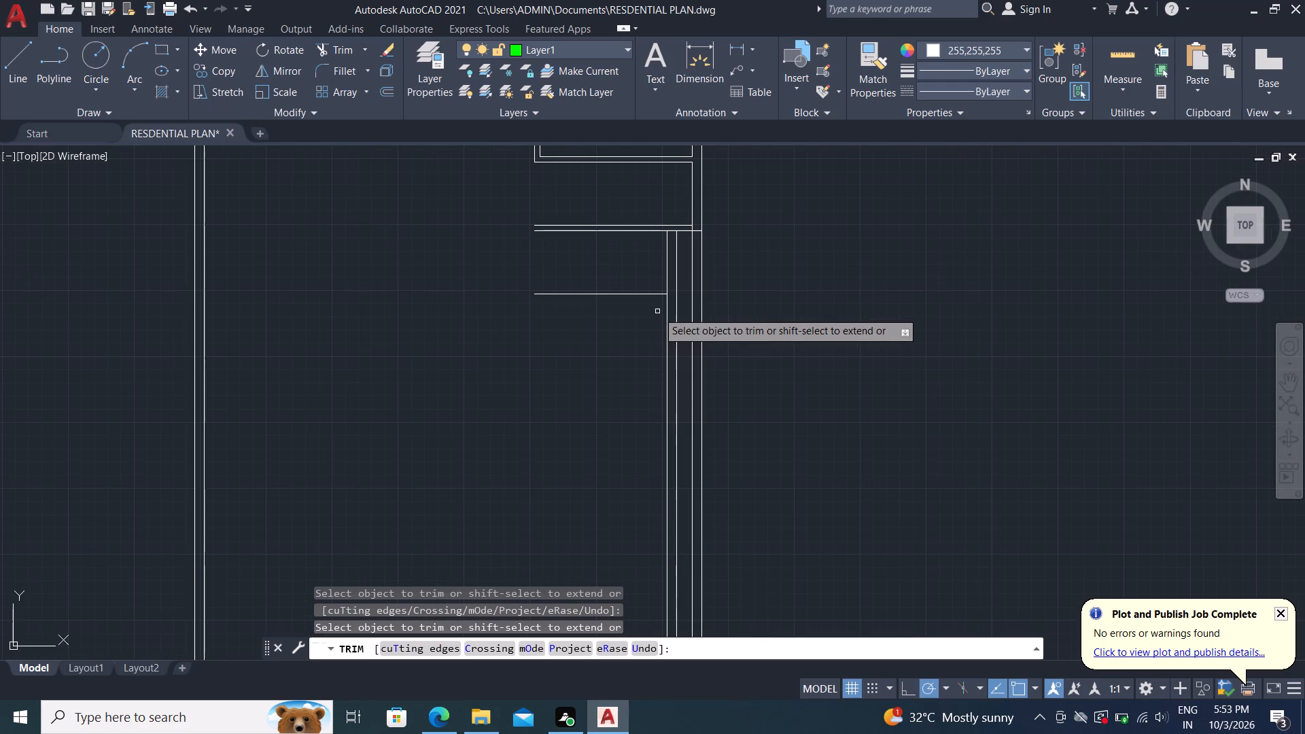
middle_drag(657, 311, 674, 299)
key(Escape)
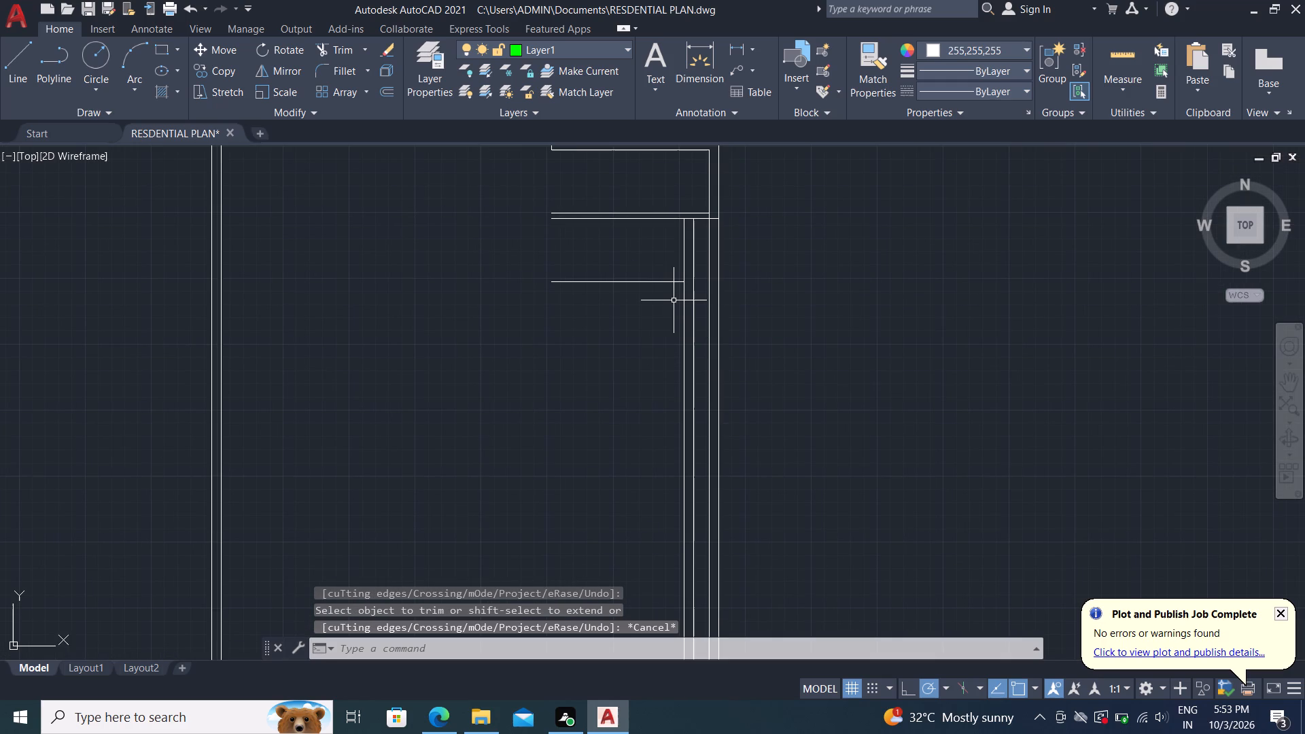
Offset the shortened line 5" to the south to make it a double-line partition.
text(o)
key(space)
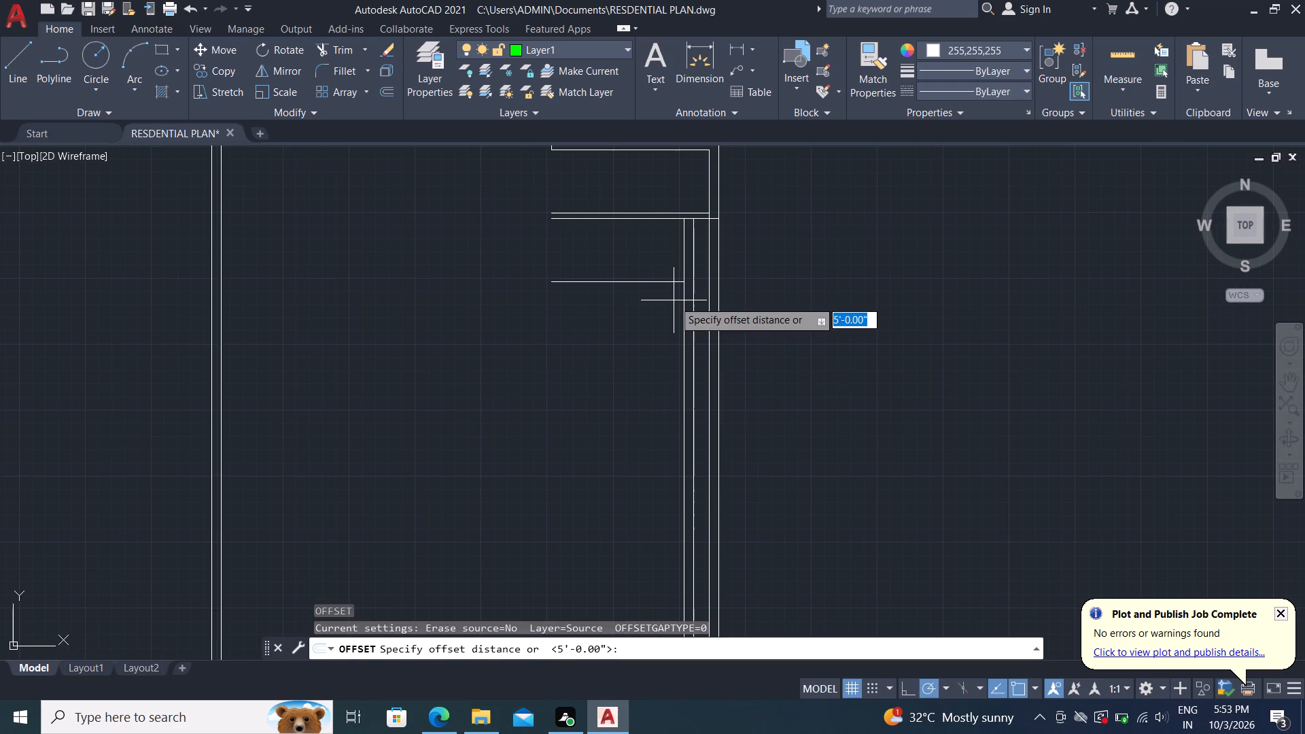
key(5)
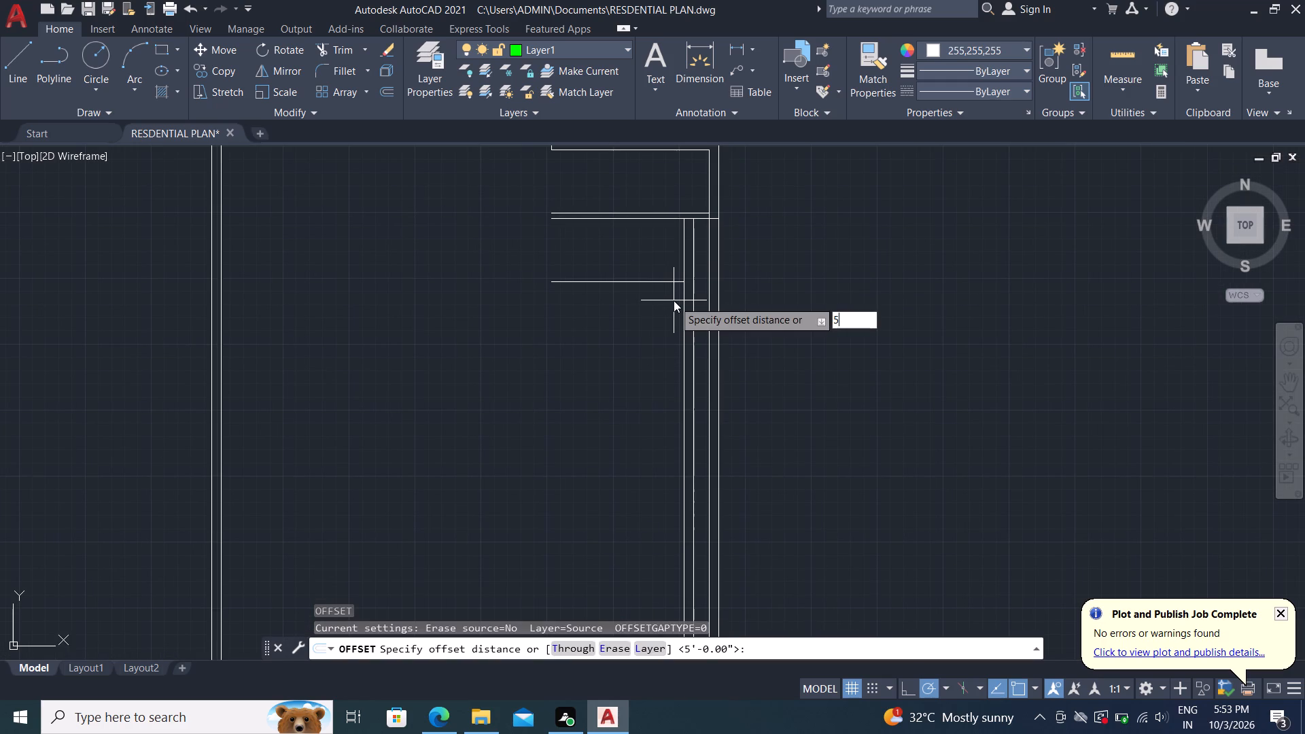
key(shift+quotedbl)
key(Return)
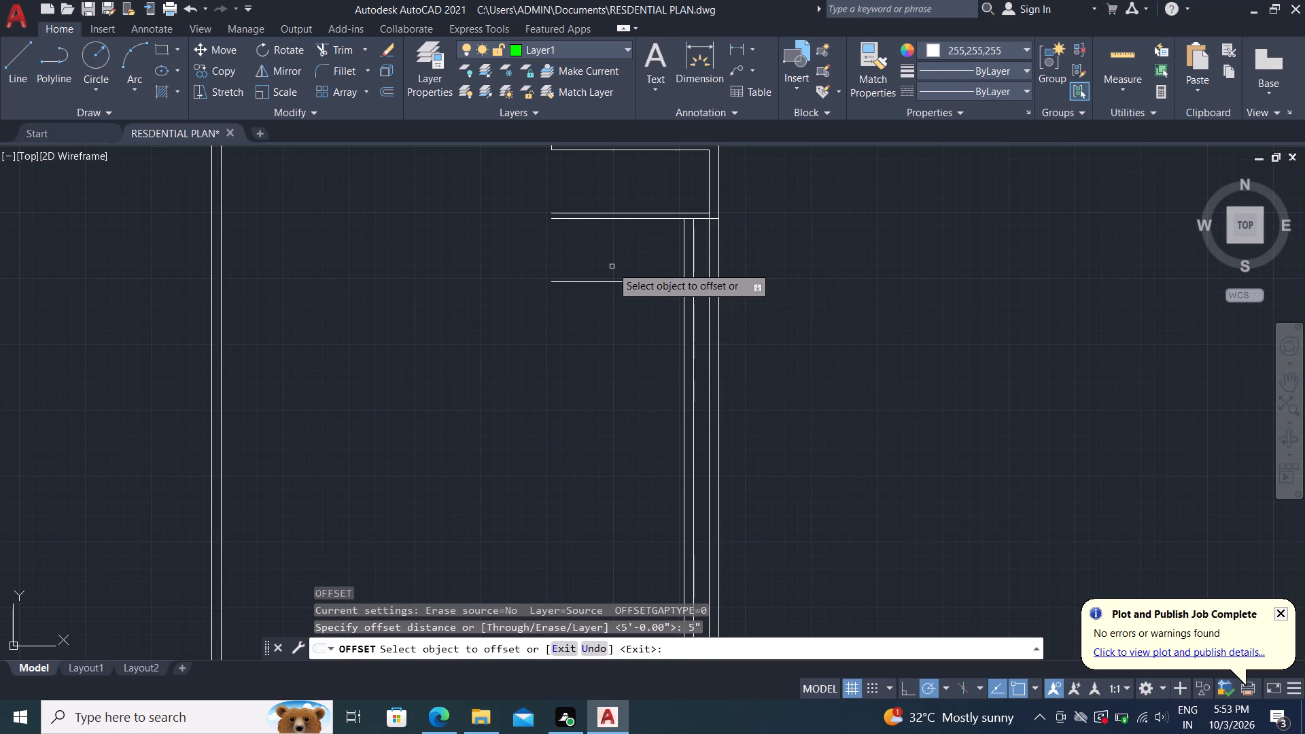
click(625, 283)
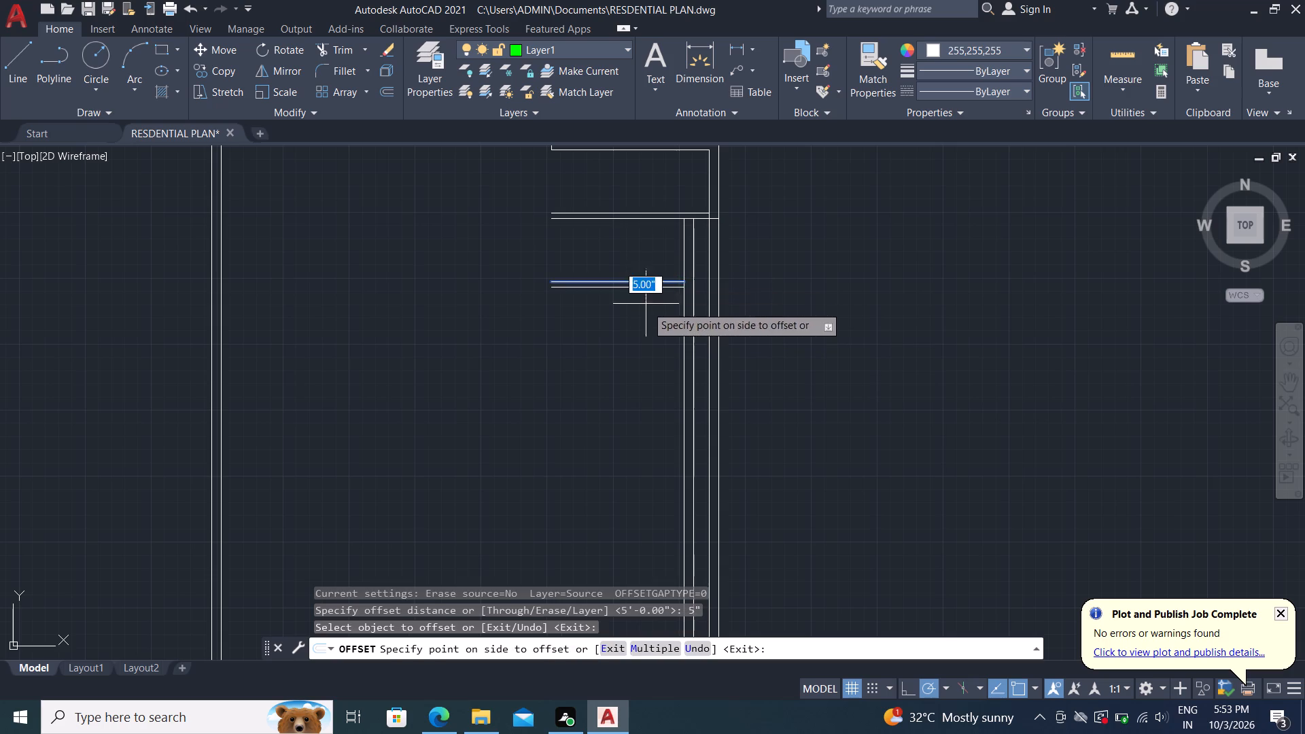
click(657, 328)
key(Escape)
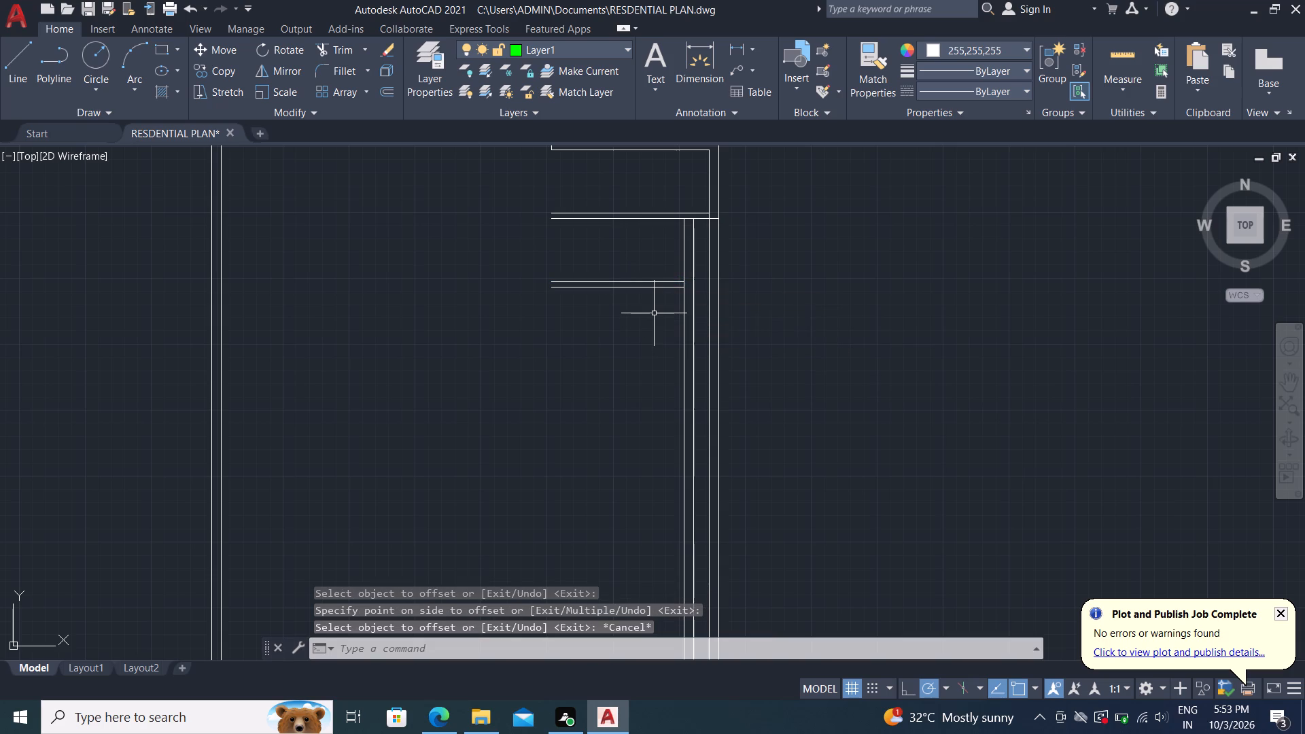
Offset the southern line of the lowest east-side partition 5' to the south.
text(o 5)
text(')
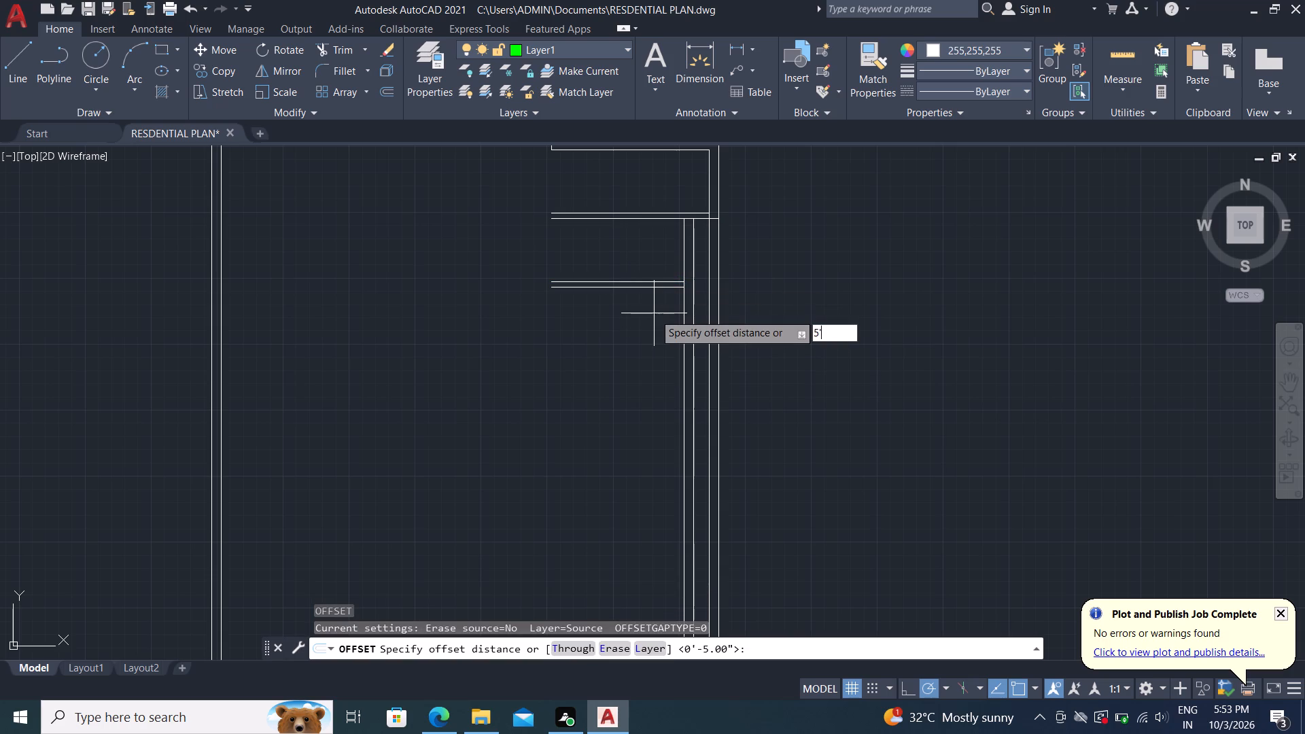
key(space)
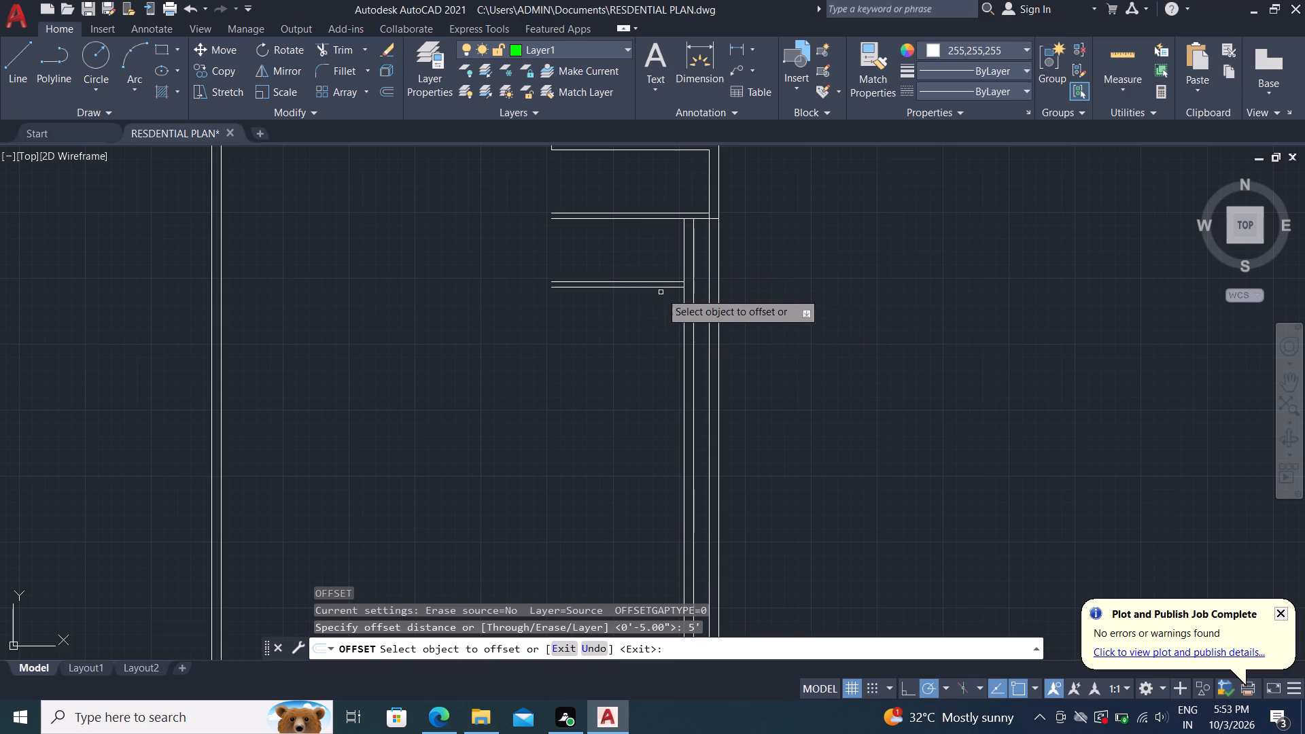
click(659, 287)
click(665, 429)
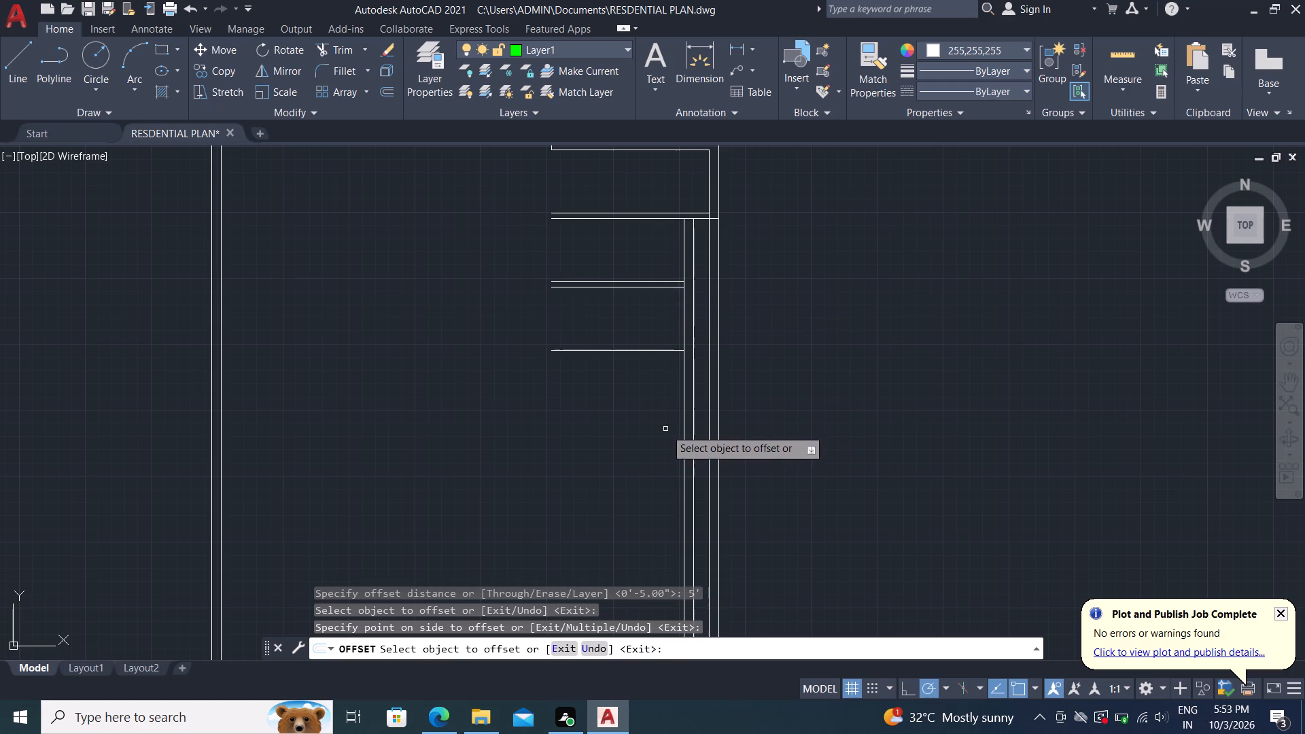
key(Escape)
Offset the new lowest line 5" to the south to make it a double-line partition.
text(o)
key(space)
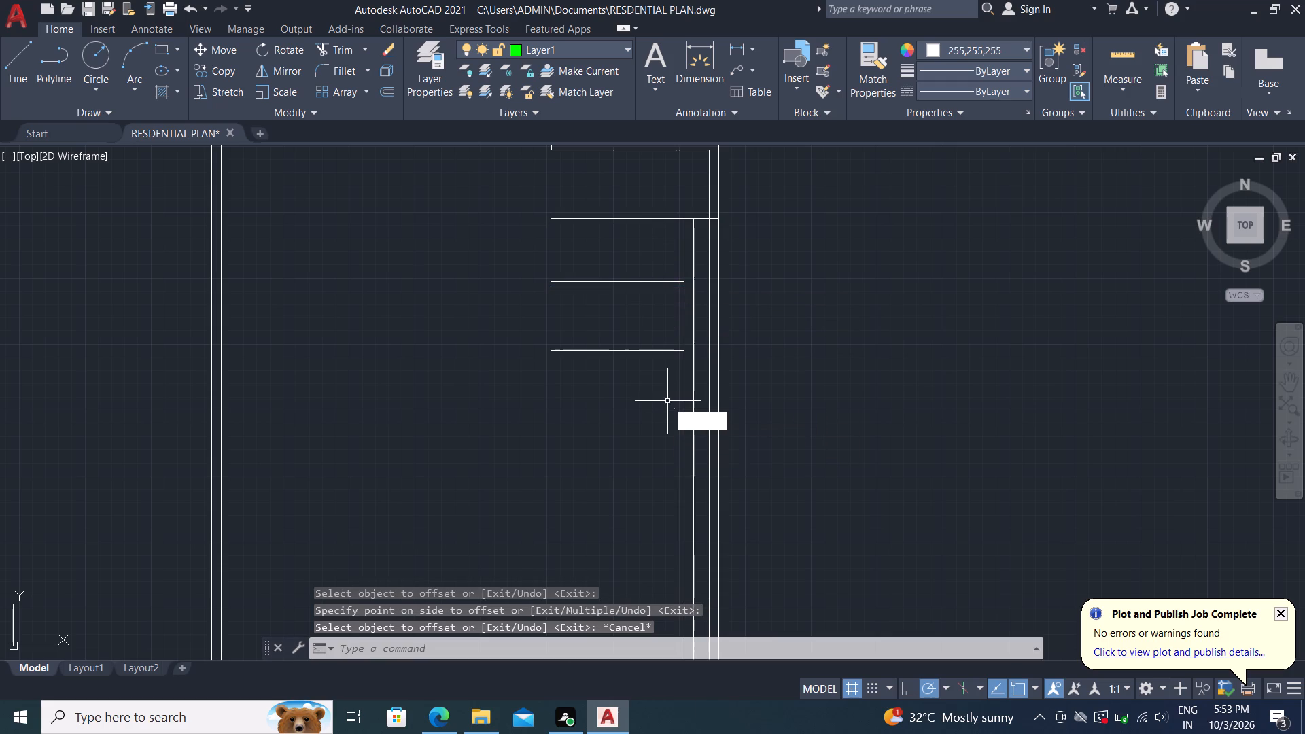
key(5)
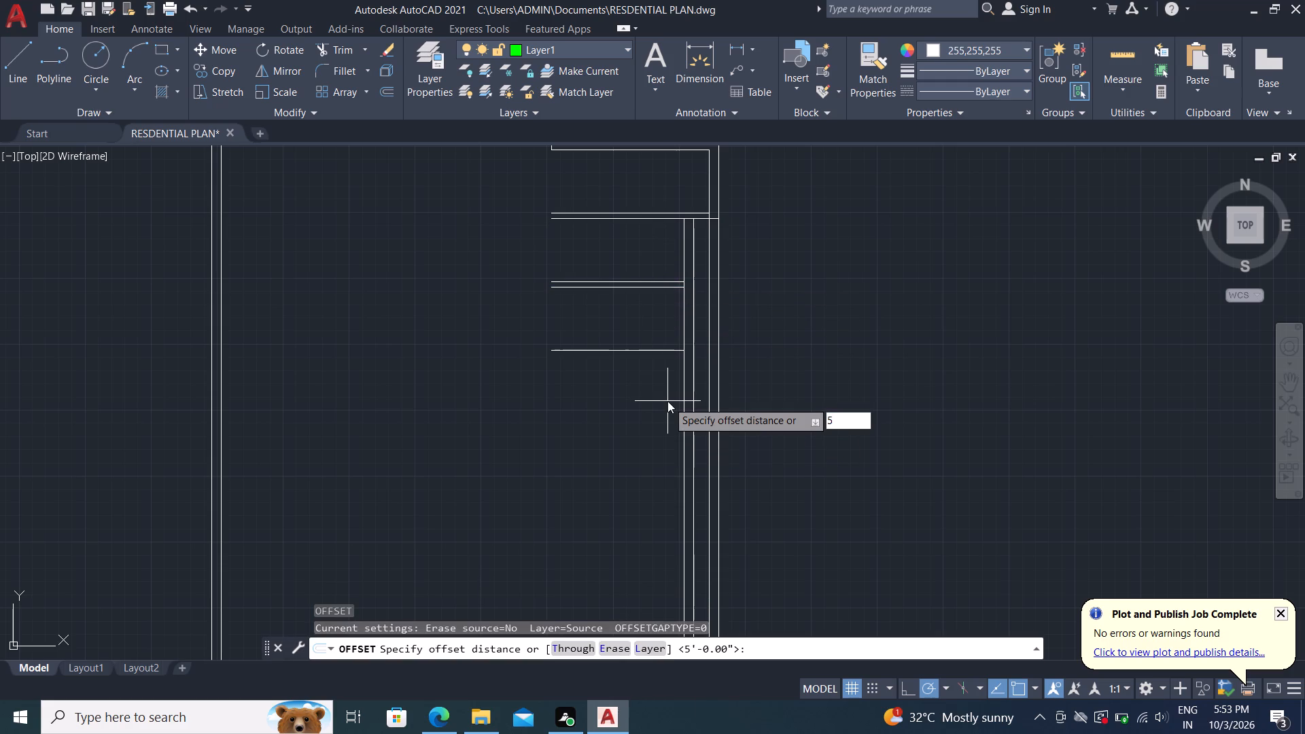
key(shift+quotedbl)
key(Return)
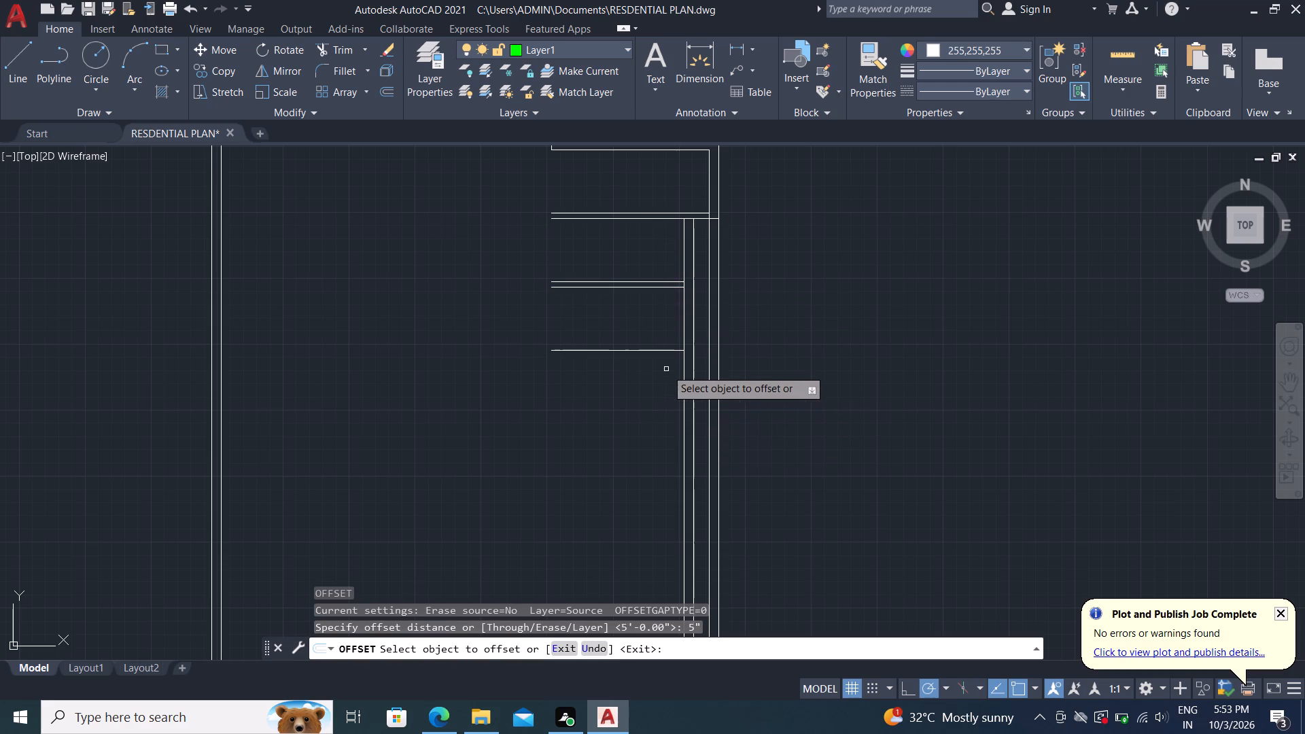
click(662, 353)
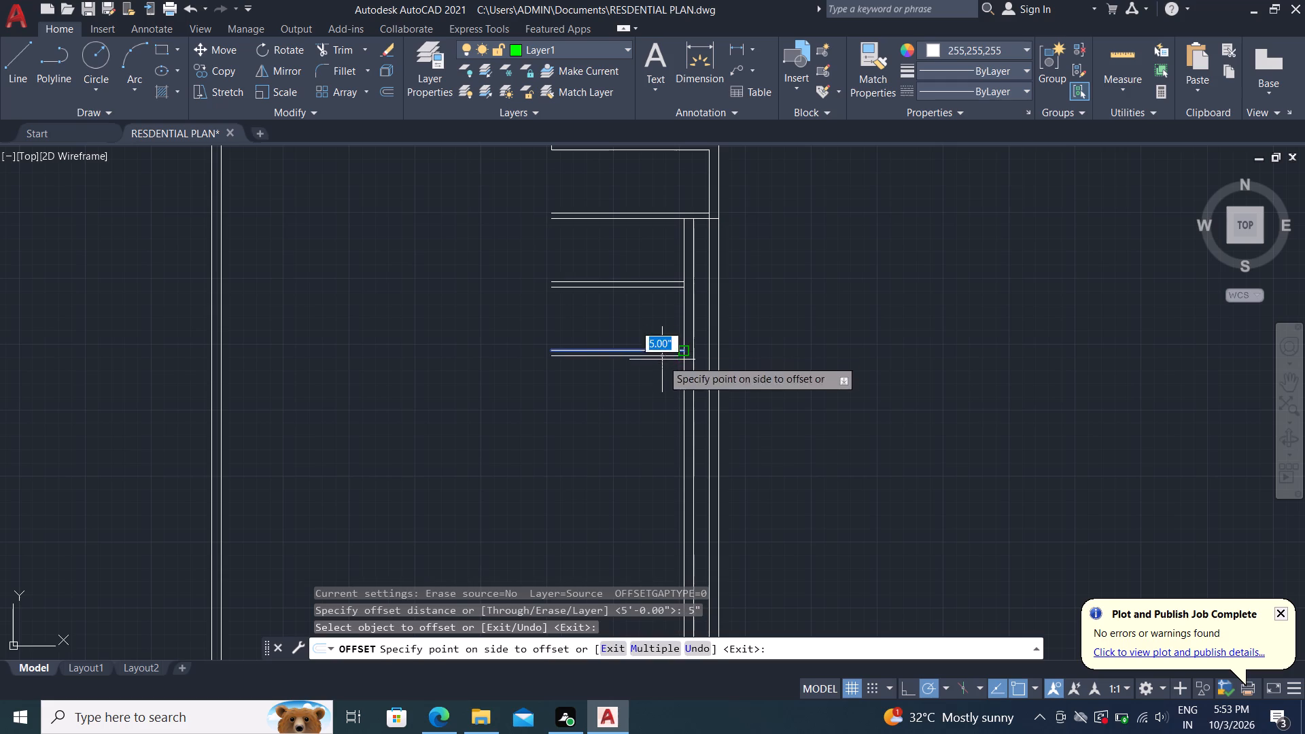
click(672, 408)
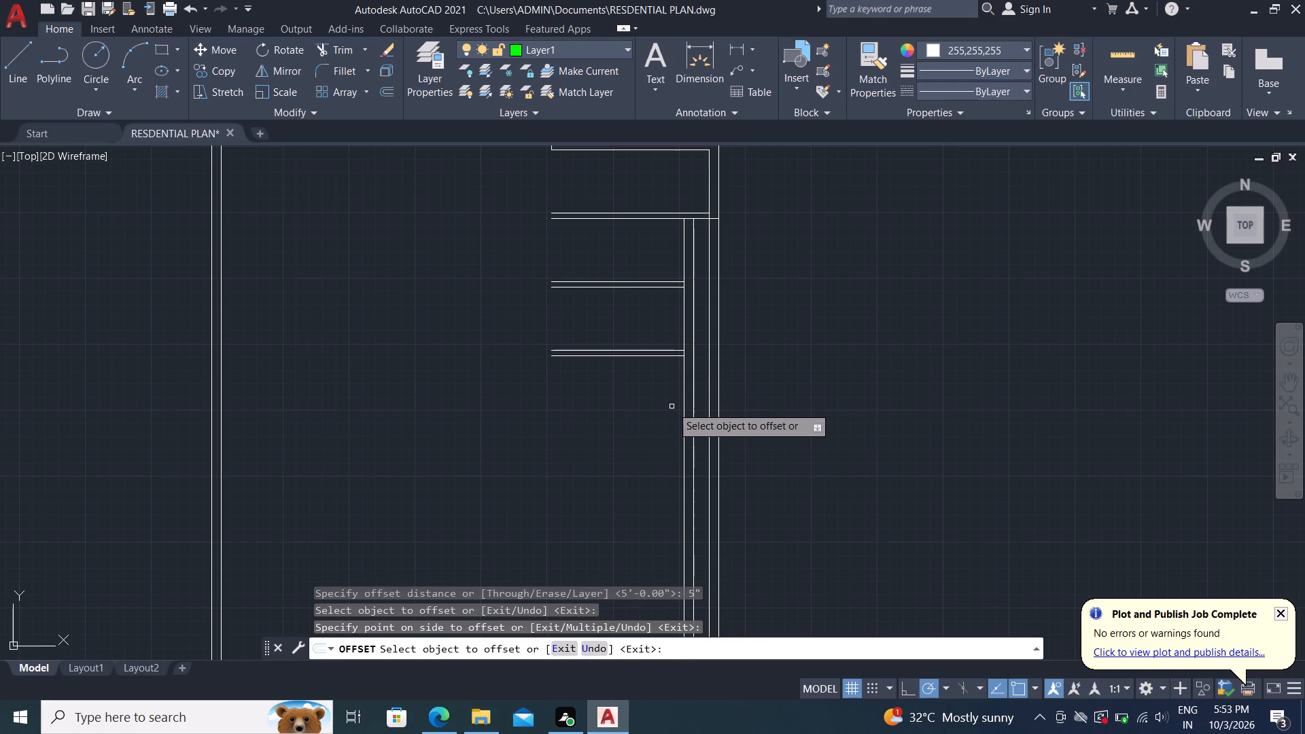
key(Escape)
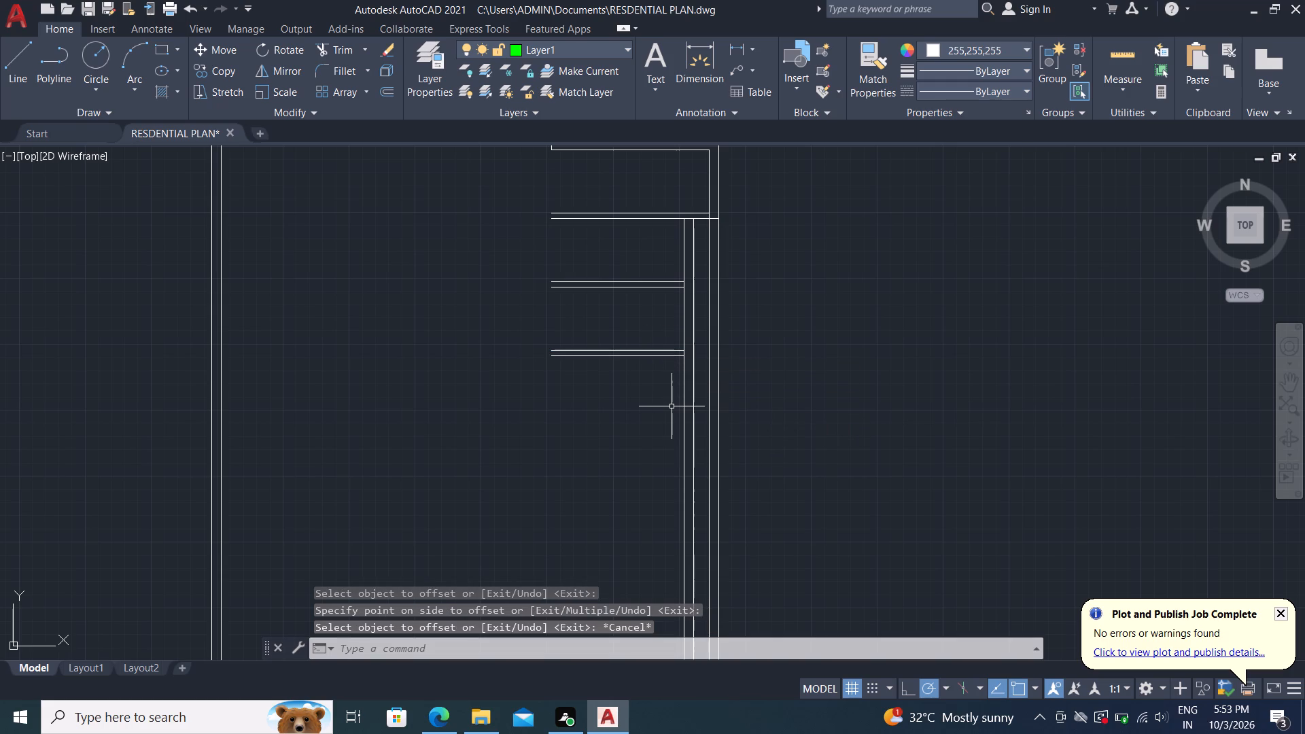
Offset the southern line of this newest partition 5' to the south to start another one.
text(o 5)
text(')
key(space)
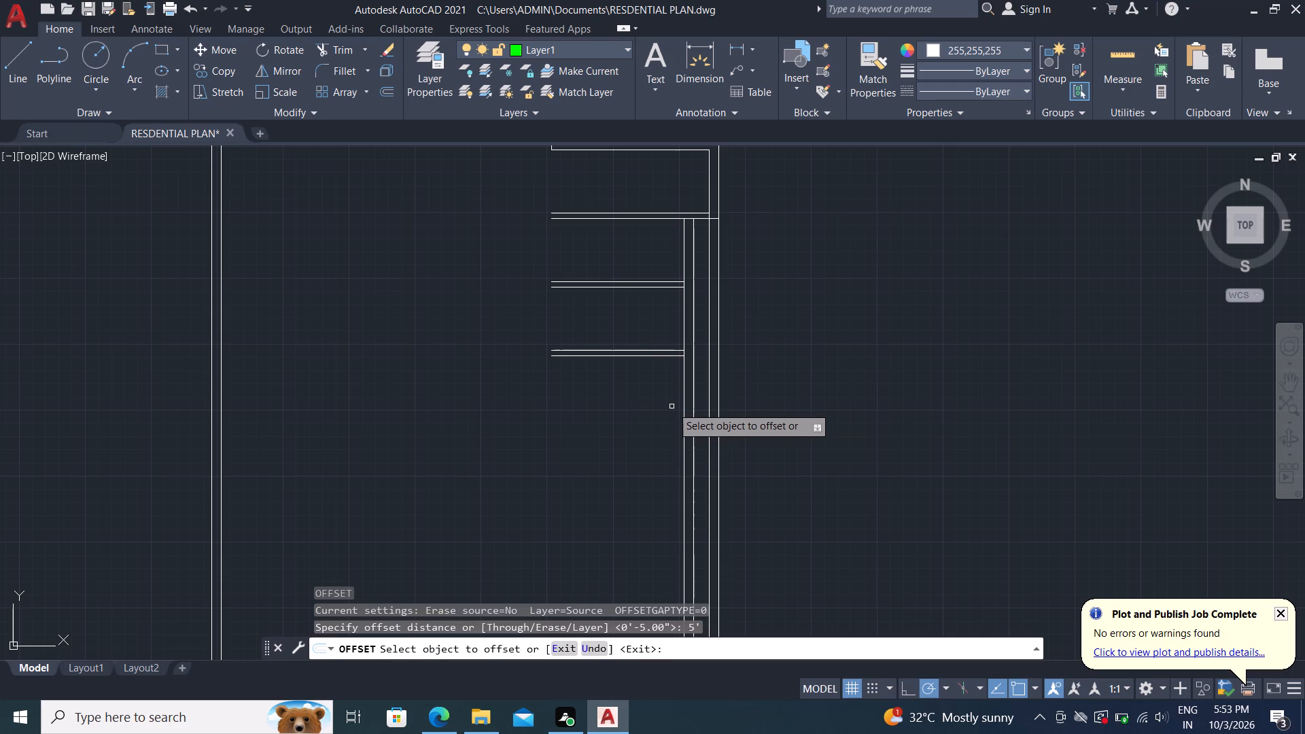
scroll(661, 401, up, 1)
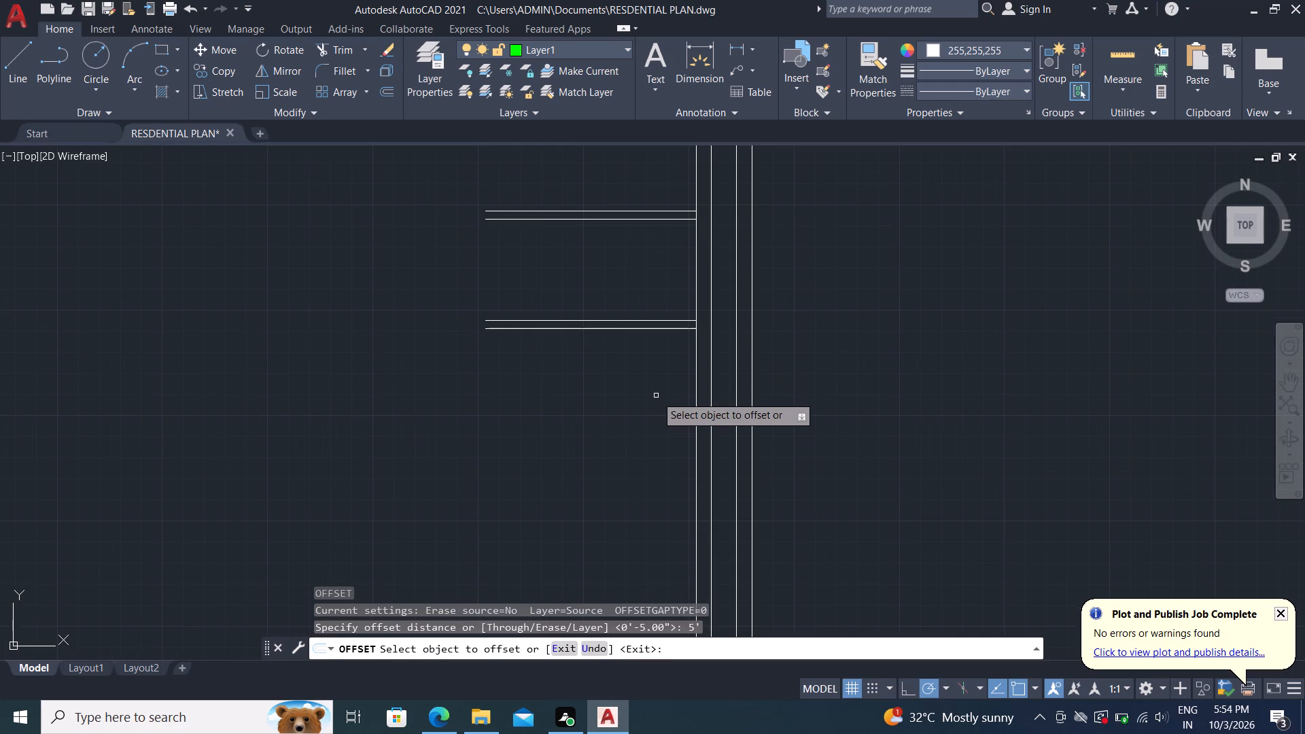
click(627, 330)
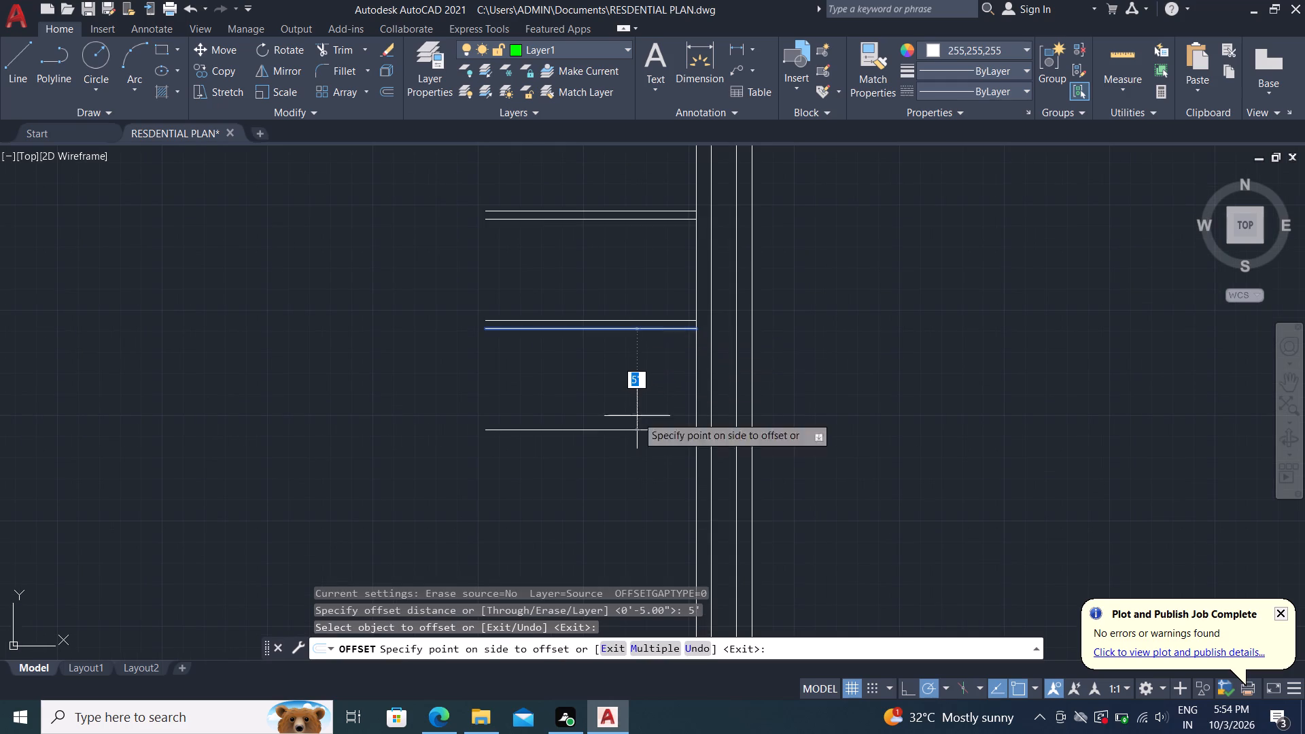
click(638, 442)
key(Escape)
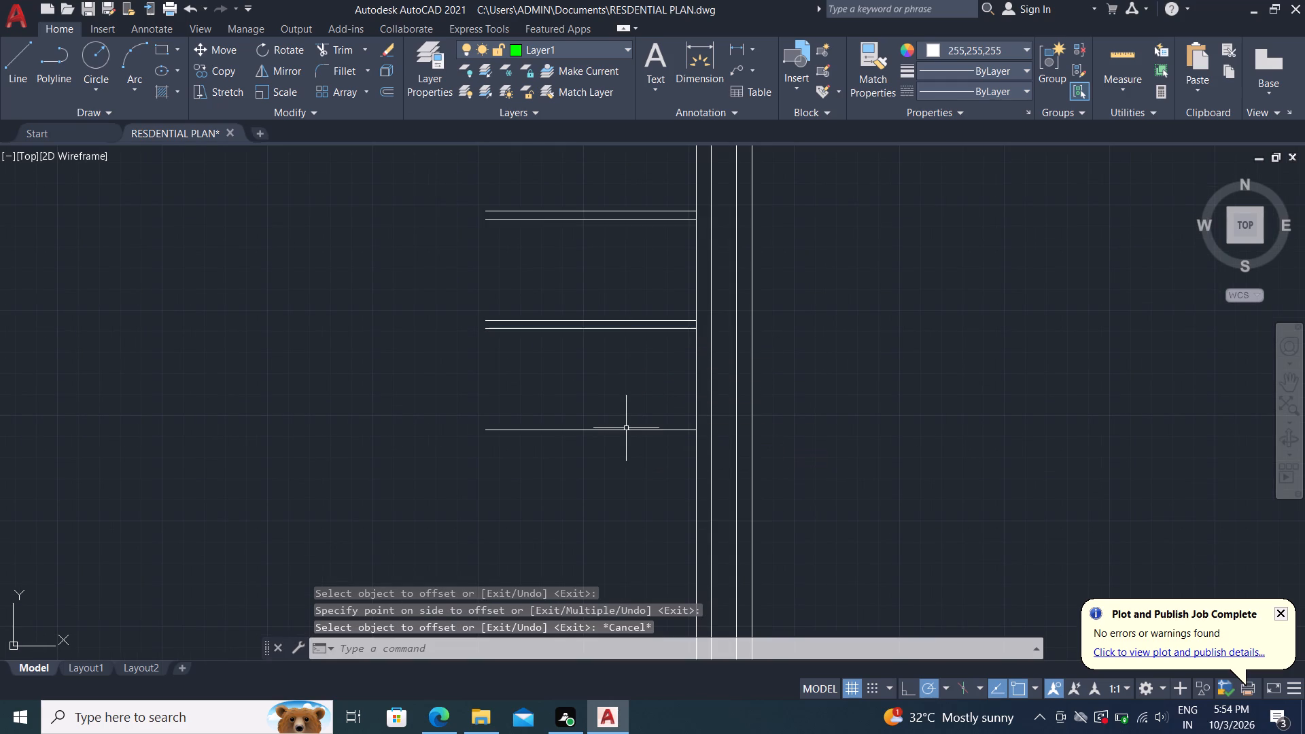
Offset the new single line 5" to the south to complete the partition's thickness.
text(o)
key(space)
key(5)
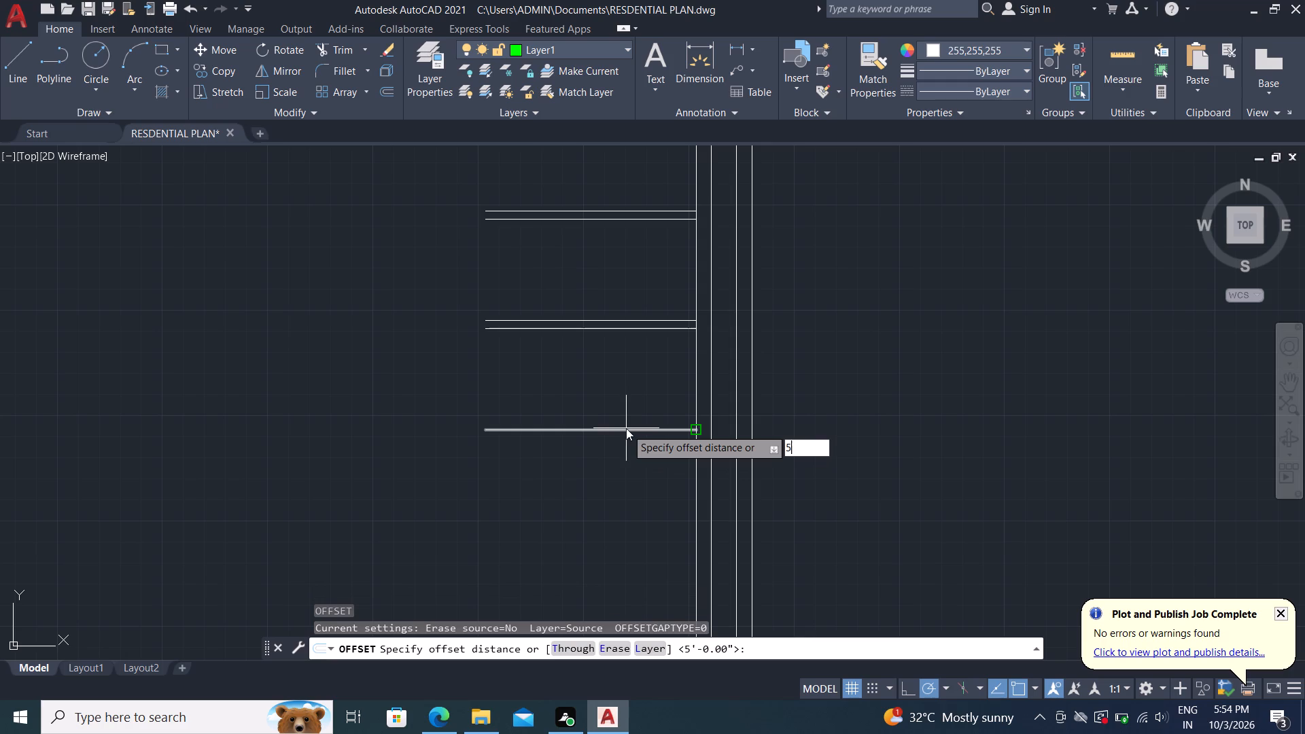
key(shift+quotedbl)
key(Return)
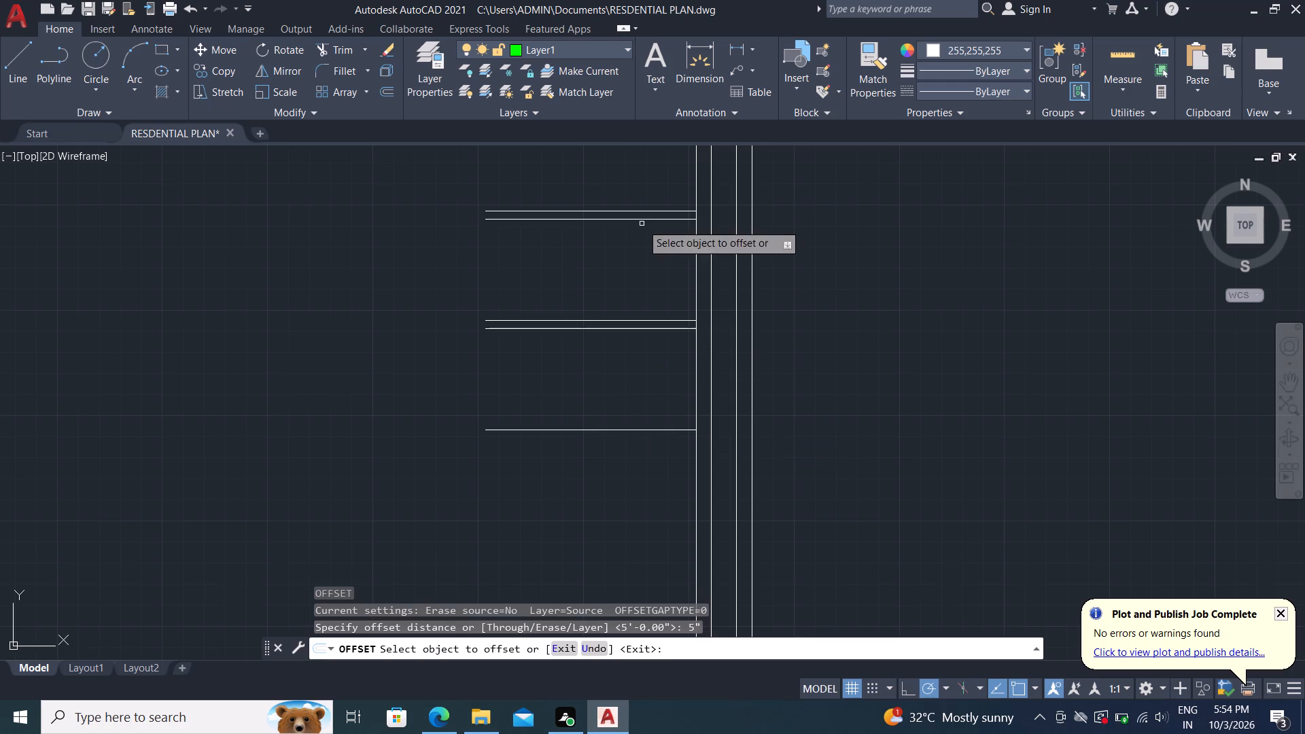
click(661, 431)
click(669, 470)
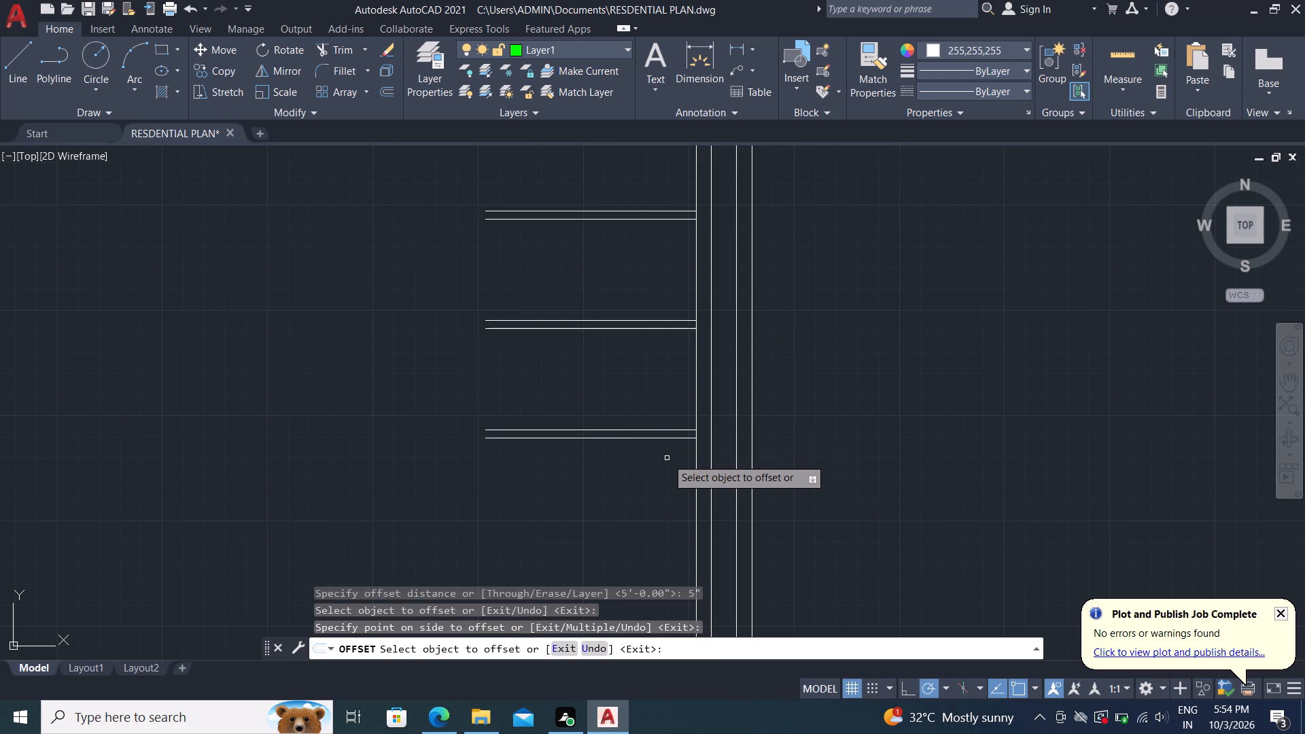
key(Escape)
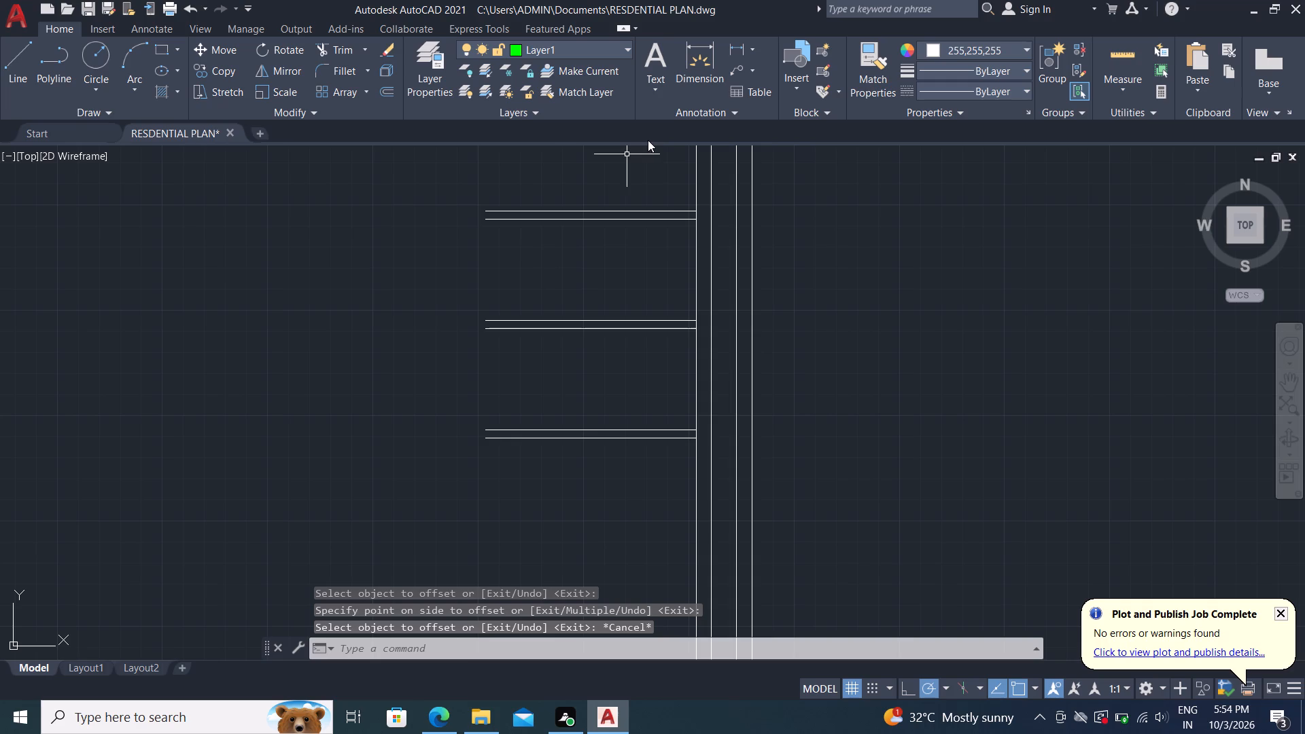
Offset the lowest partition's southern line 7' to the south.
scroll(620, 406, down, 1)
middle_drag(626, 506, 627, 506)
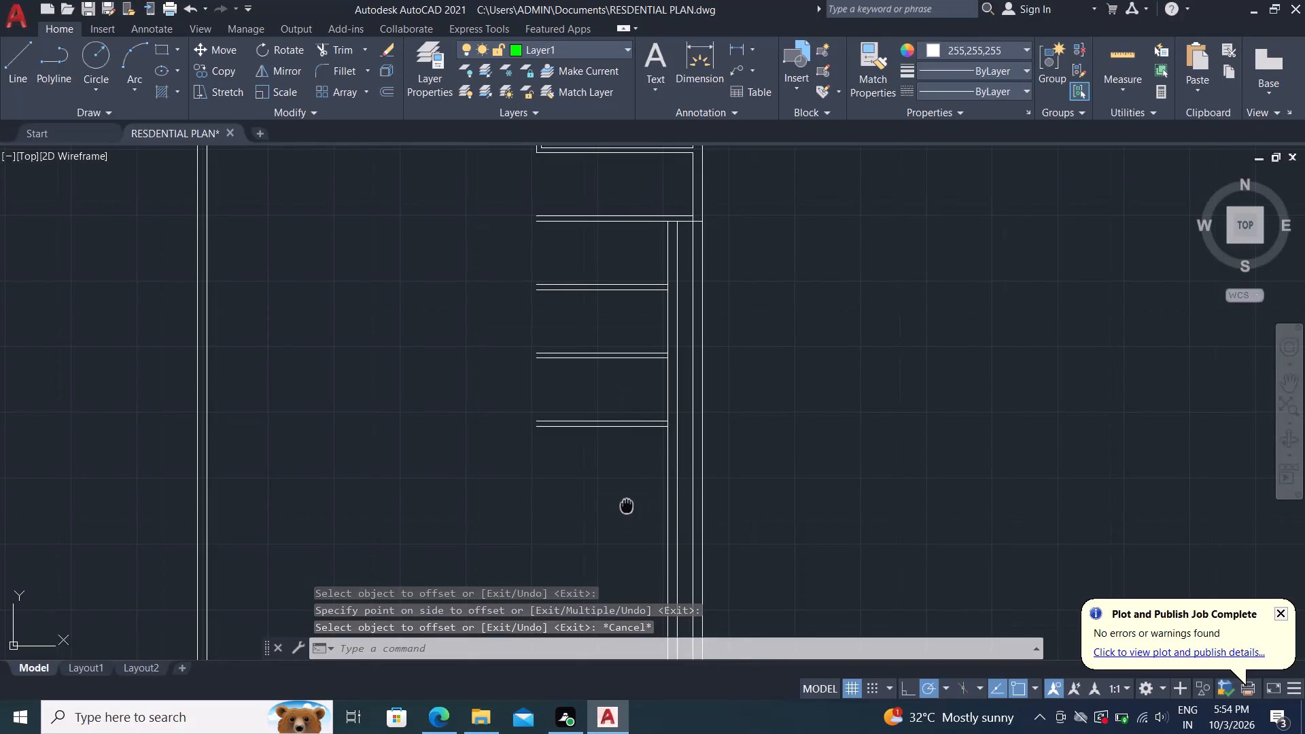
middle_drag(627, 506, 640, 426)
middle_drag(642, 426, 661, 459)
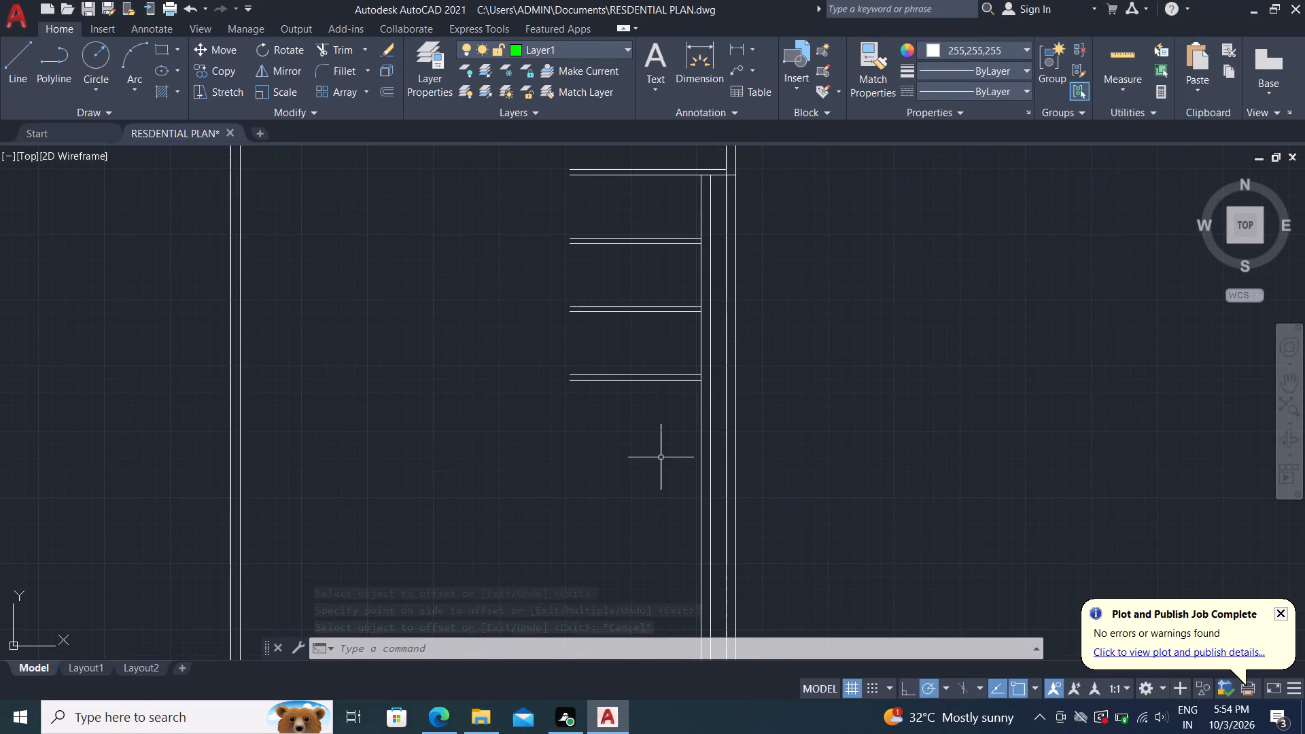
text(o)
key(space)
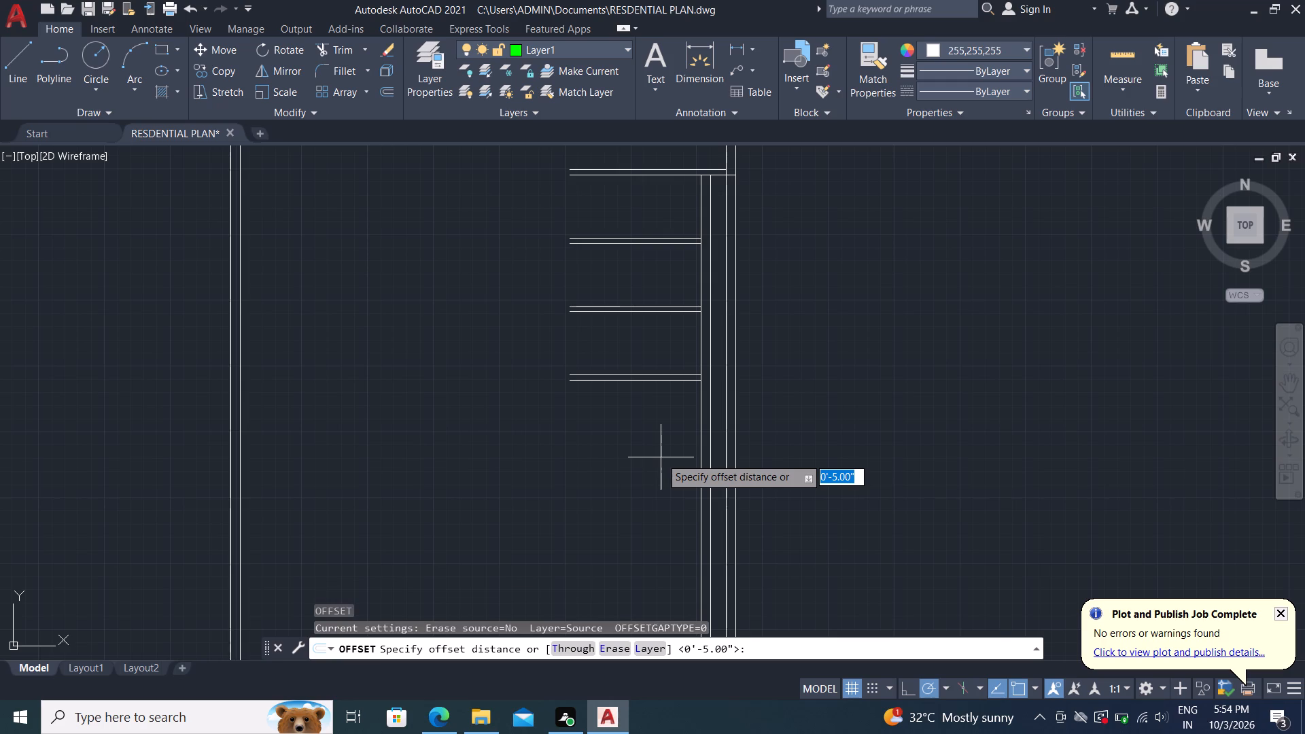
key(7)
text(')
key(space)
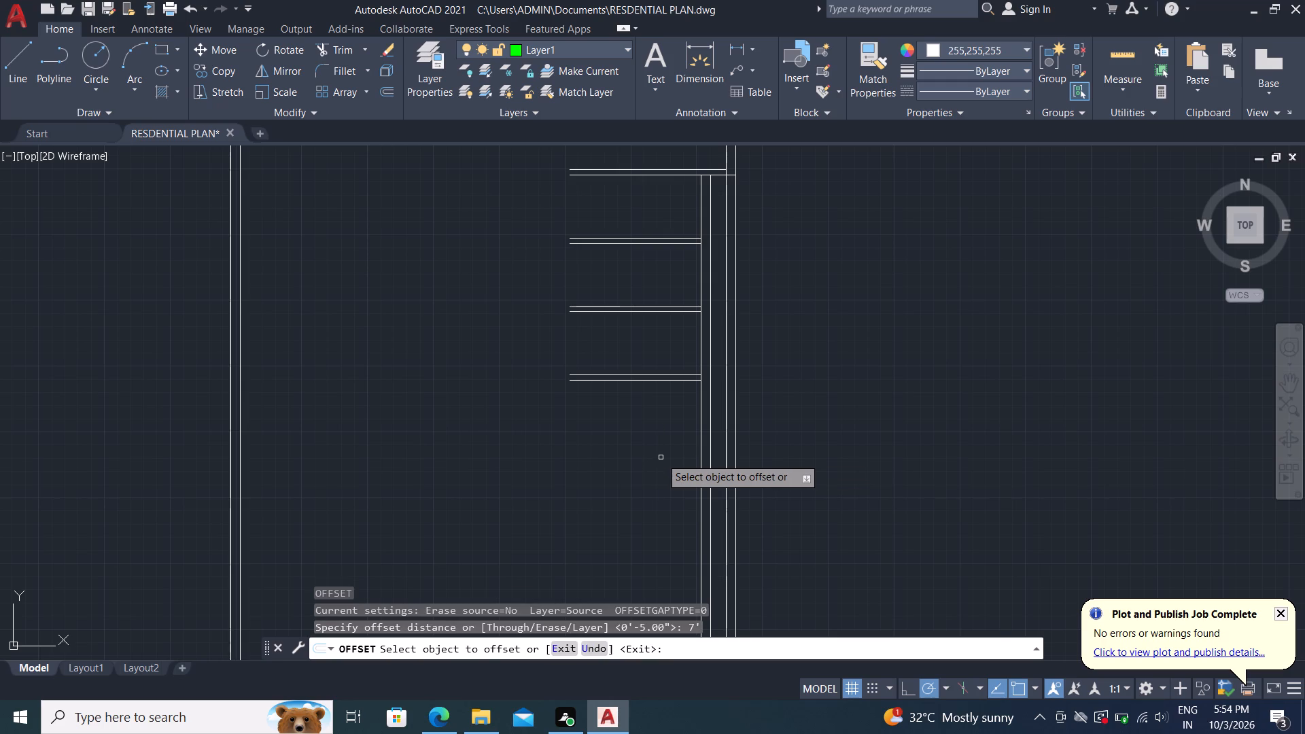
click(688, 380)
click(673, 523)
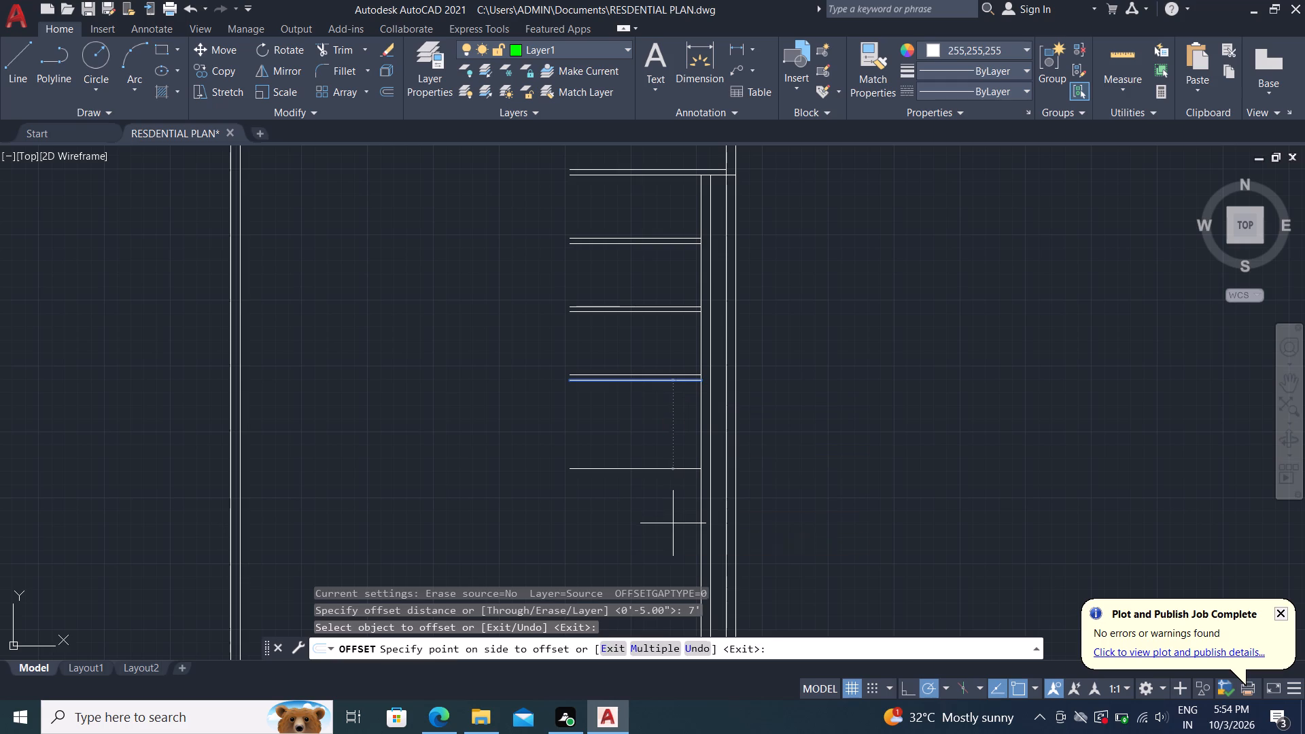
key(Escape)
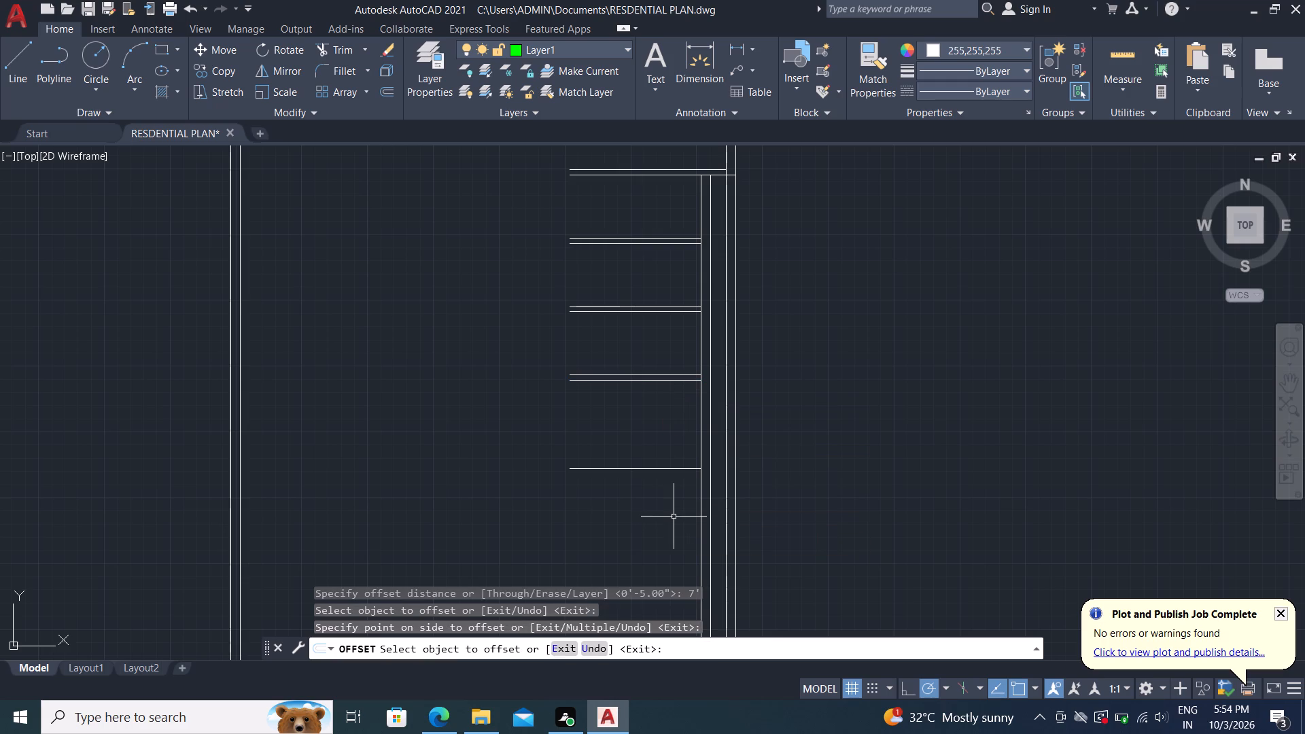
Extend the 7' offset line east across the inset wall to the outer face of the east wall.
text(ex)
key(space)
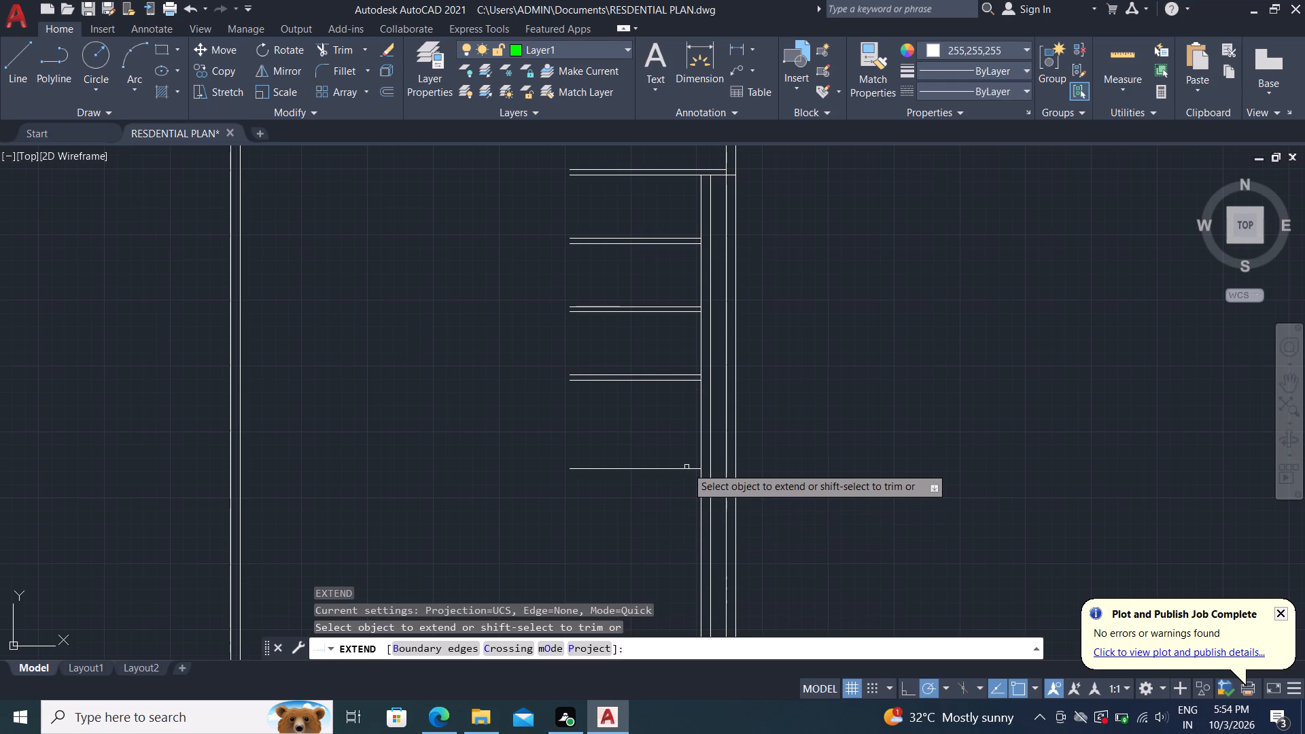
click(686, 470)
click(685, 468)
click(685, 466)
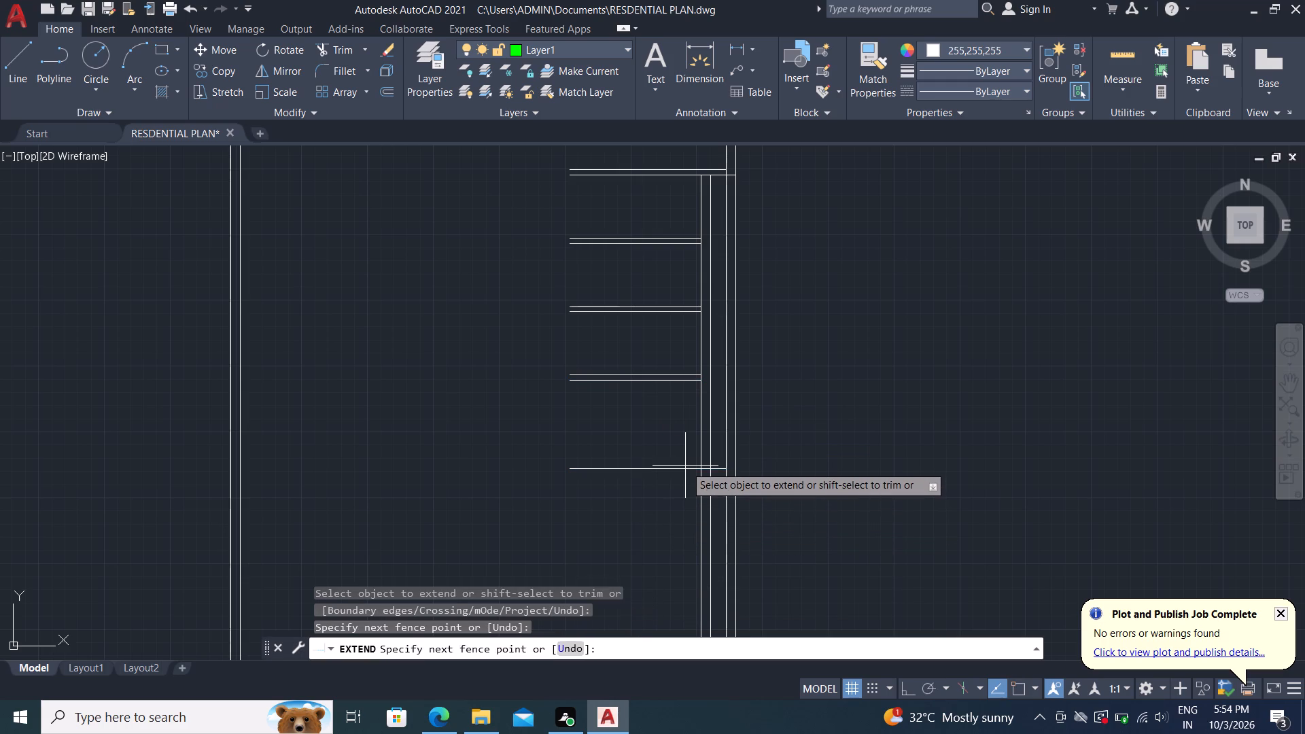
click(691, 476)
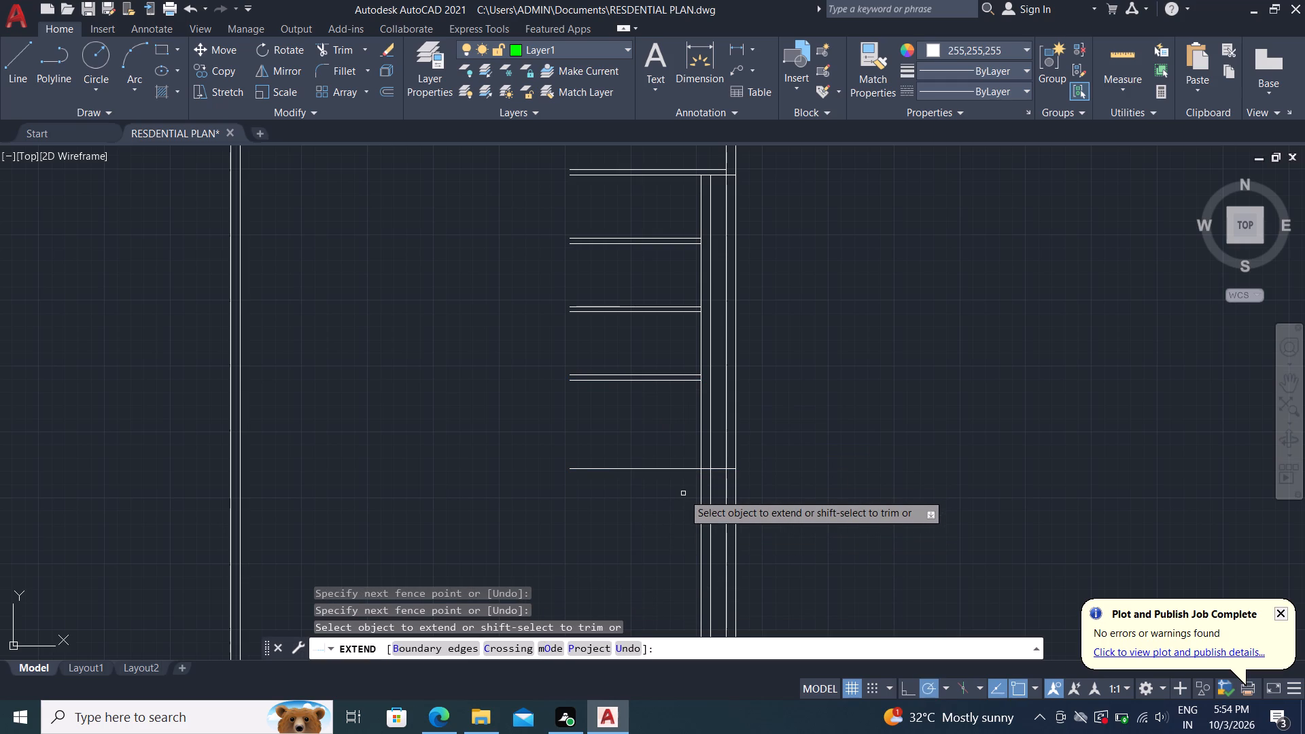
key(Escape)
Offset the extended line 9" to the south to form a 9" thick wall.
text(o 9)
key(shift+quotedbl)
key(Return)
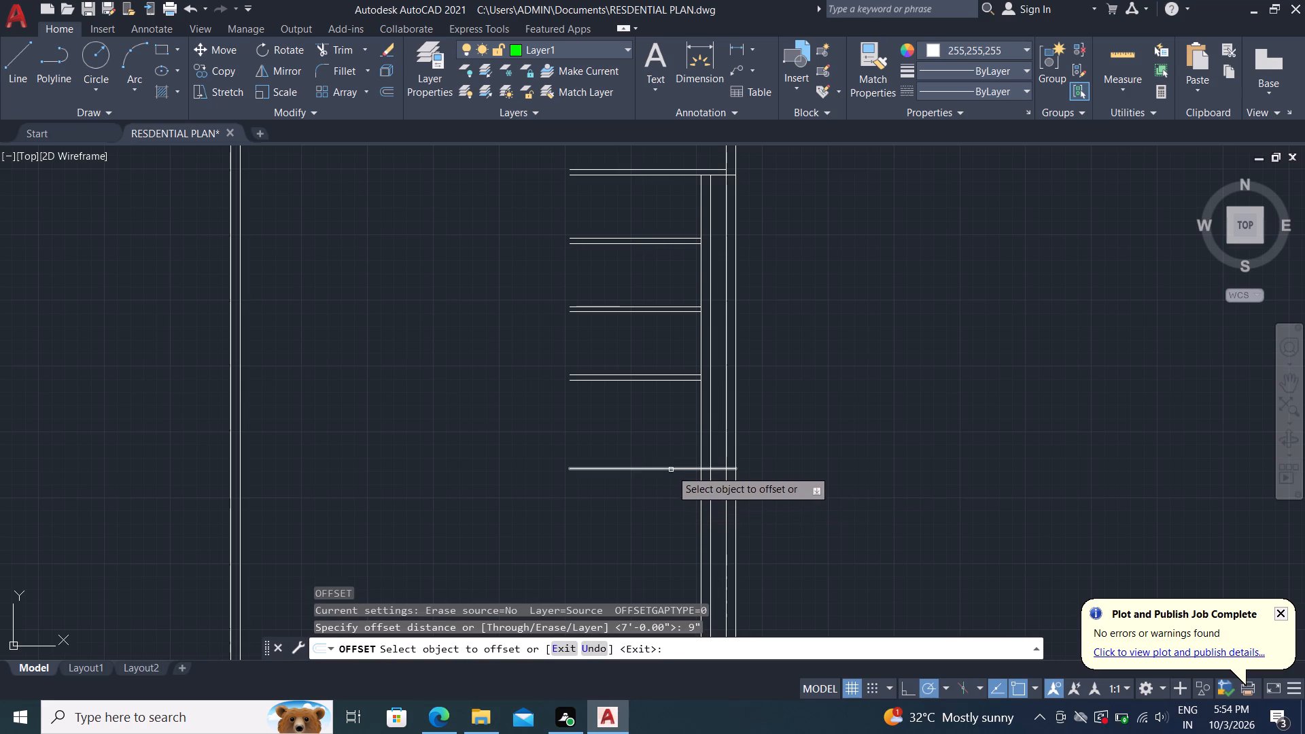
click(671, 470)
click(691, 537)
key(Escape)
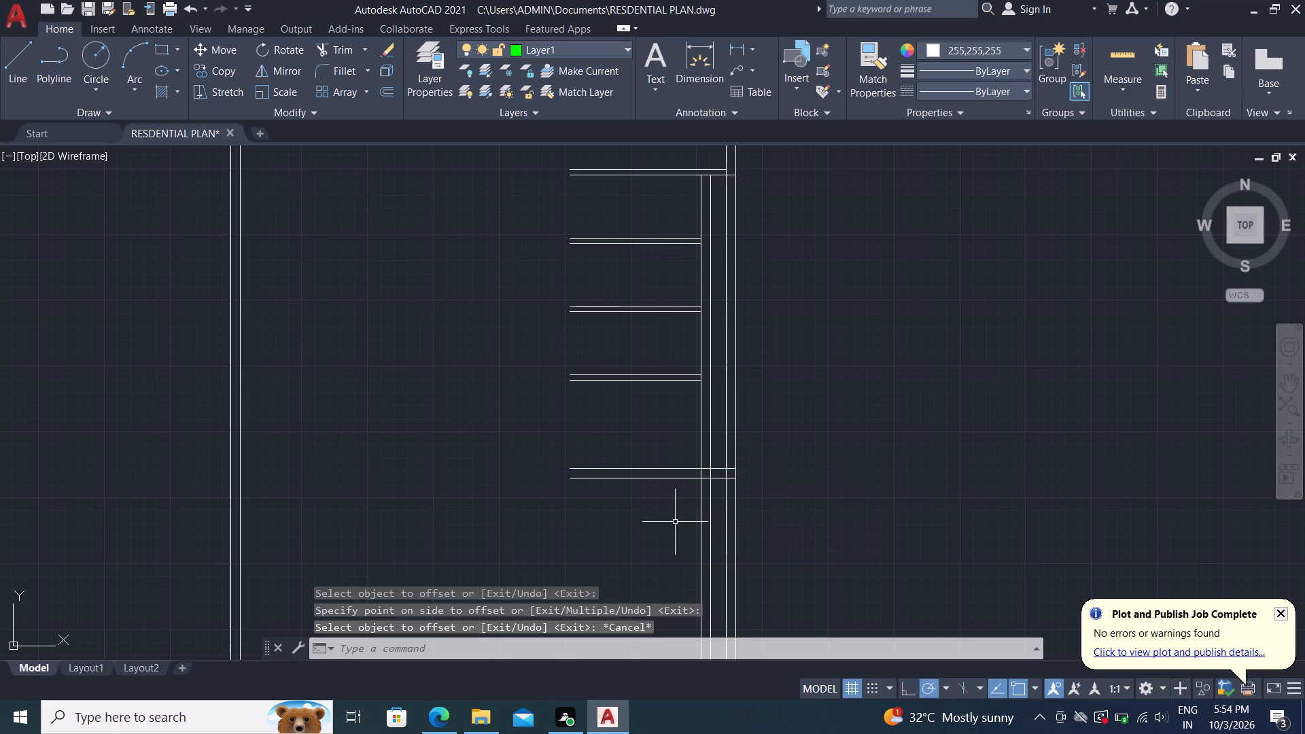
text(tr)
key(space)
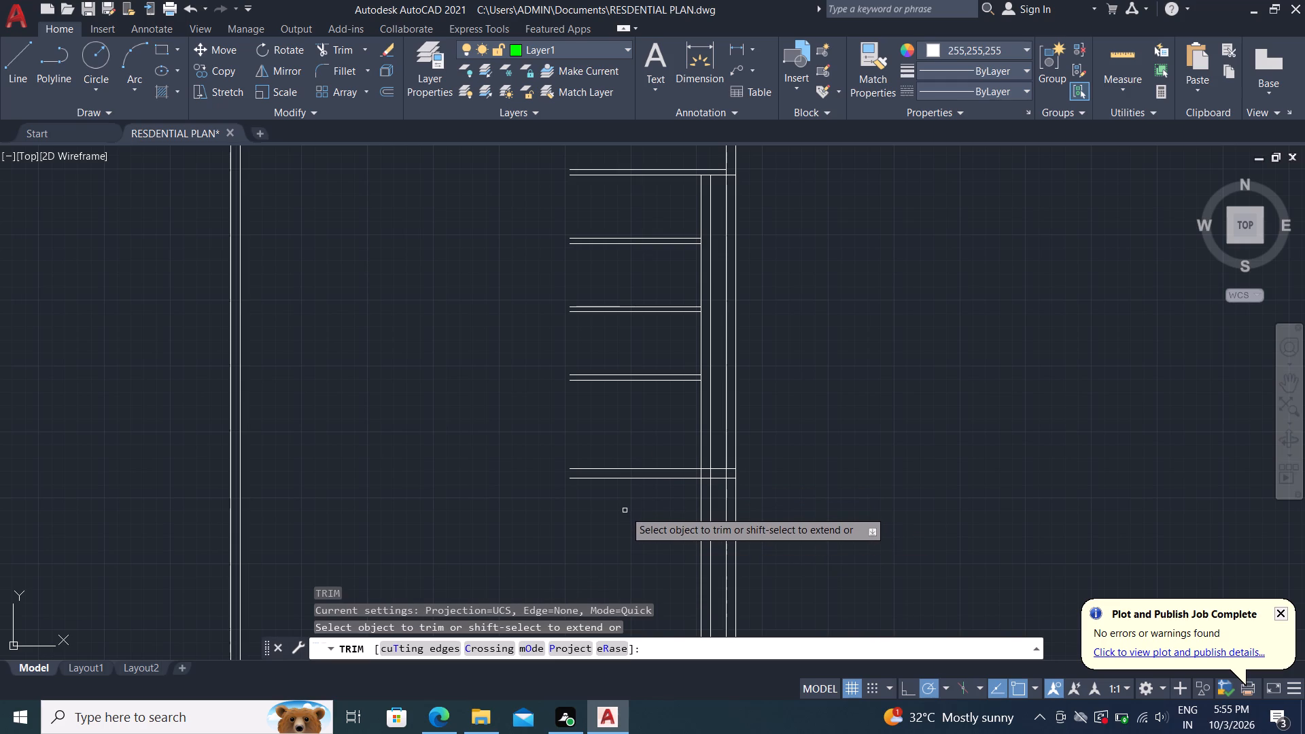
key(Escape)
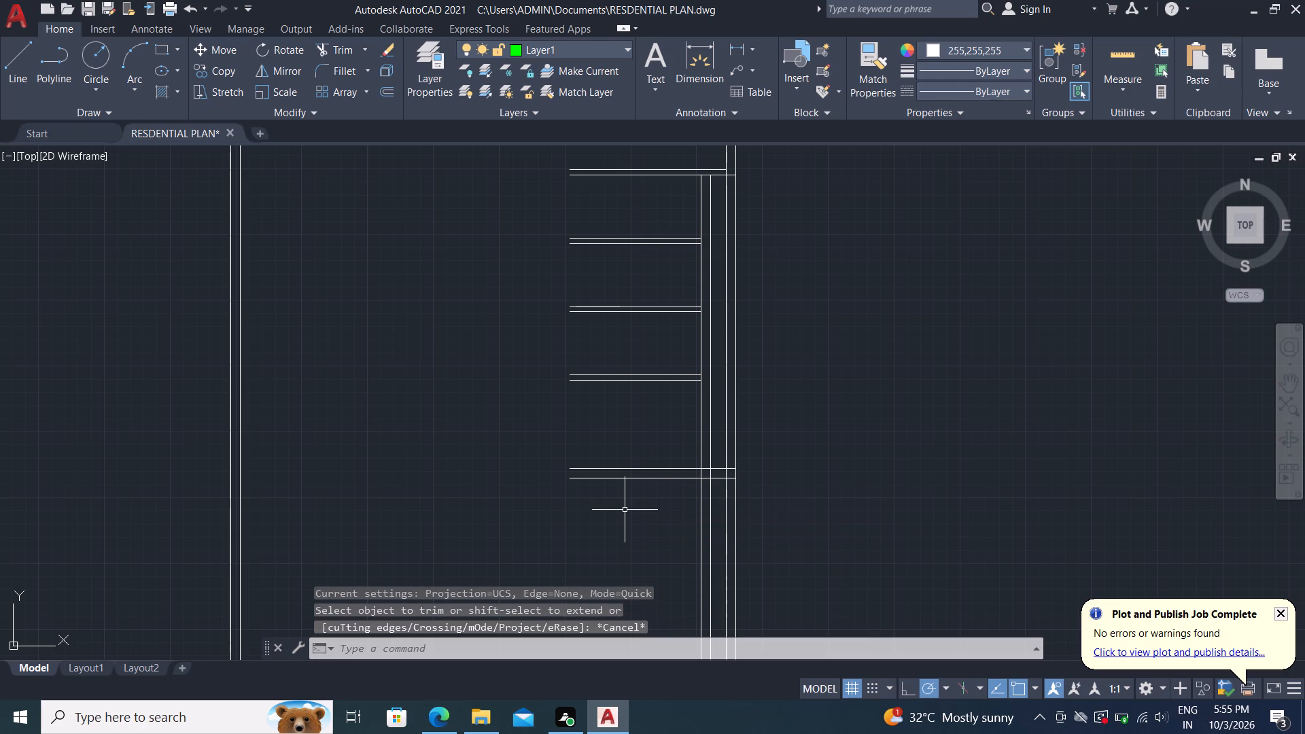
Extend both lines of the new 9" cross wall west to the outer face of the west wall.
text(ex)
key(space)
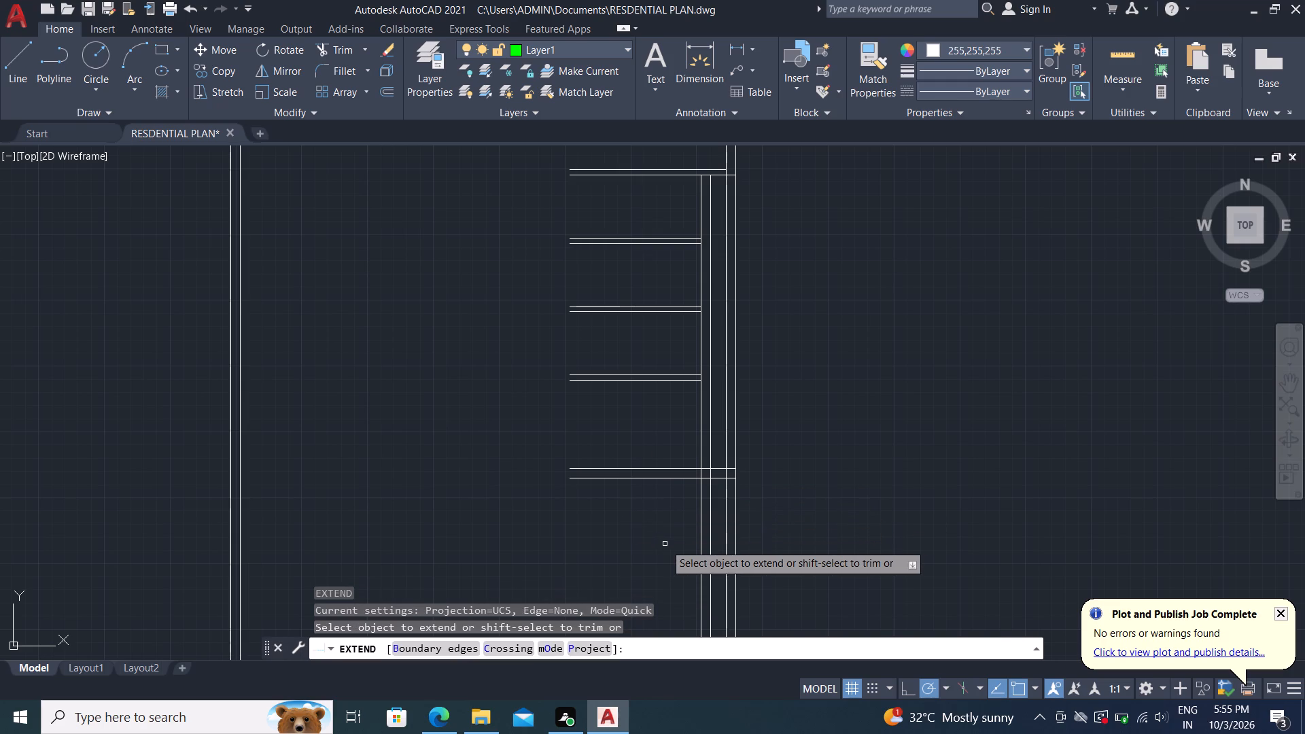
click(651, 470)
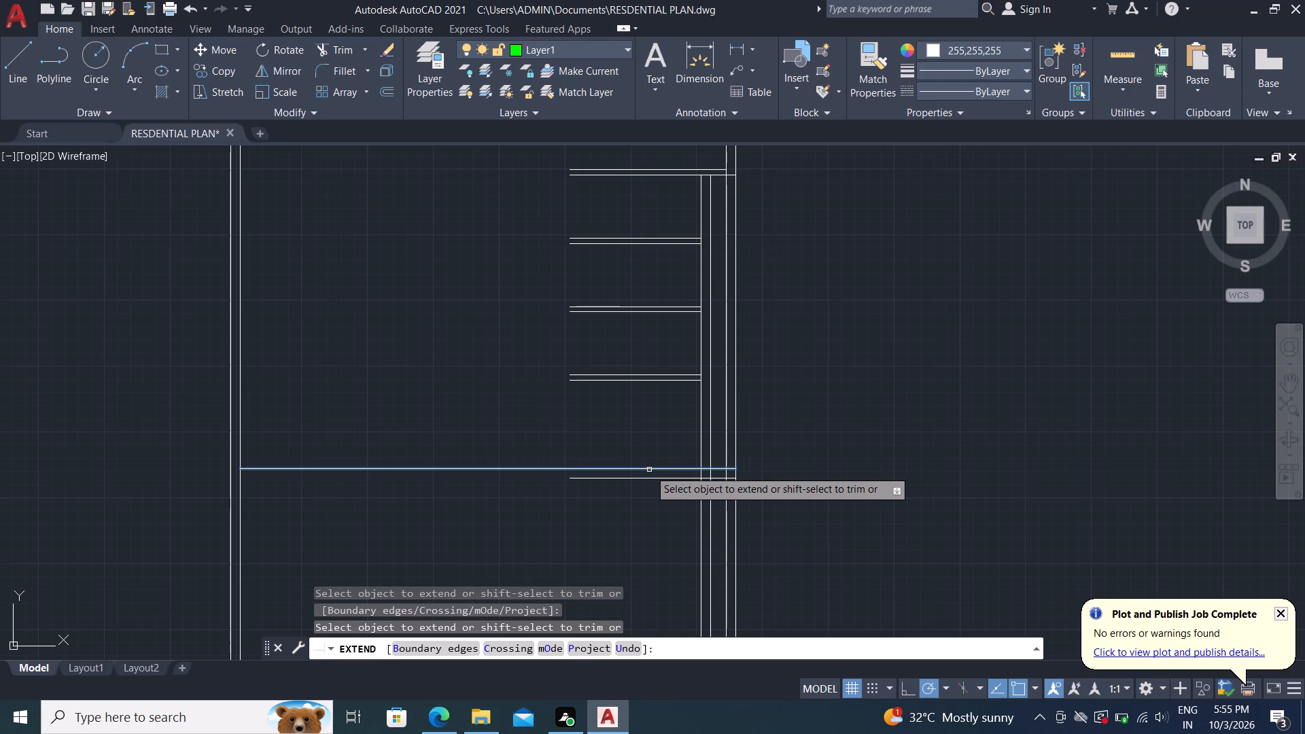
click(338, 470)
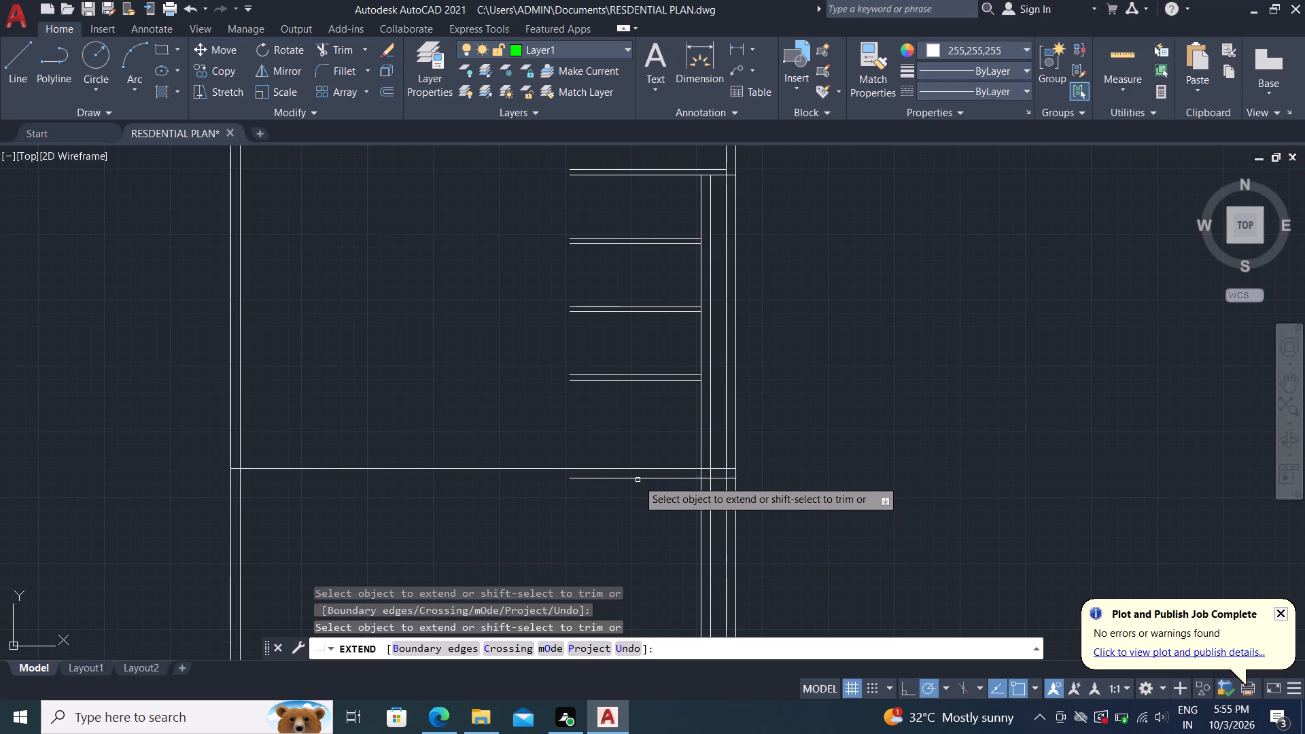
click(638, 479)
click(630, 476)
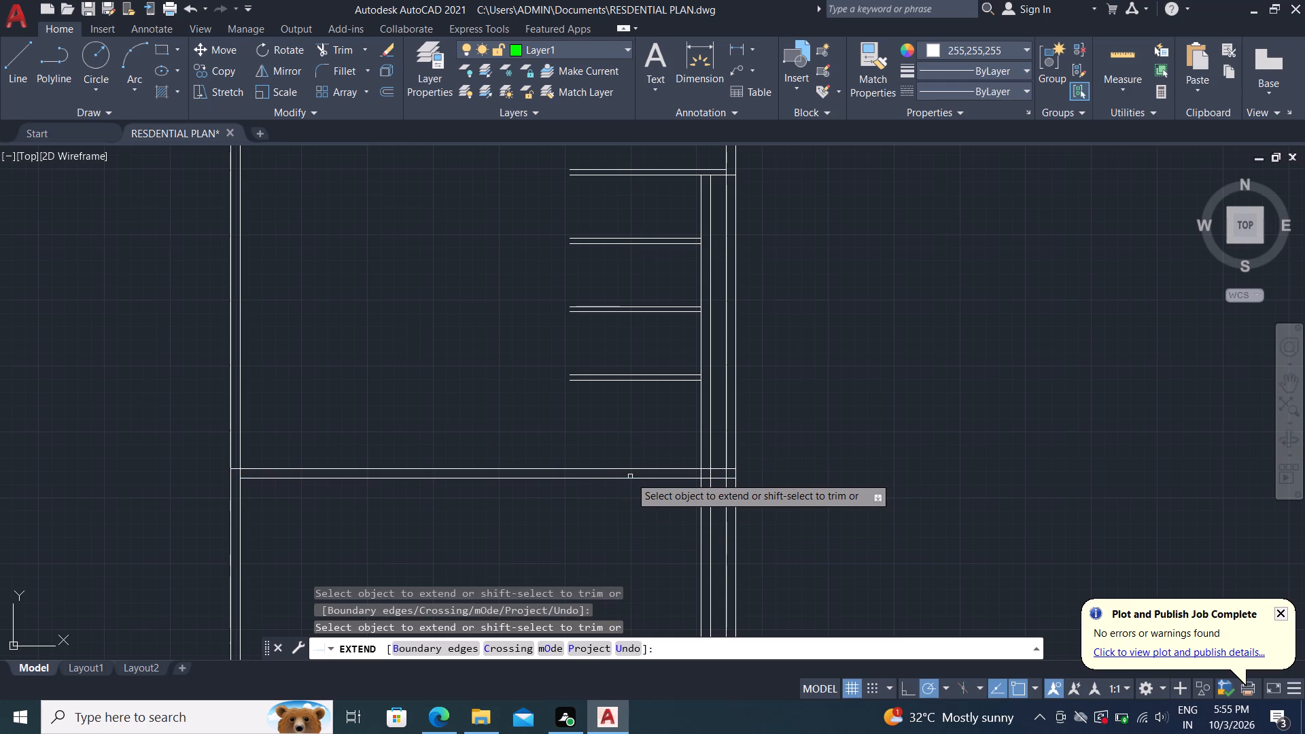
click(621, 477)
click(617, 478)
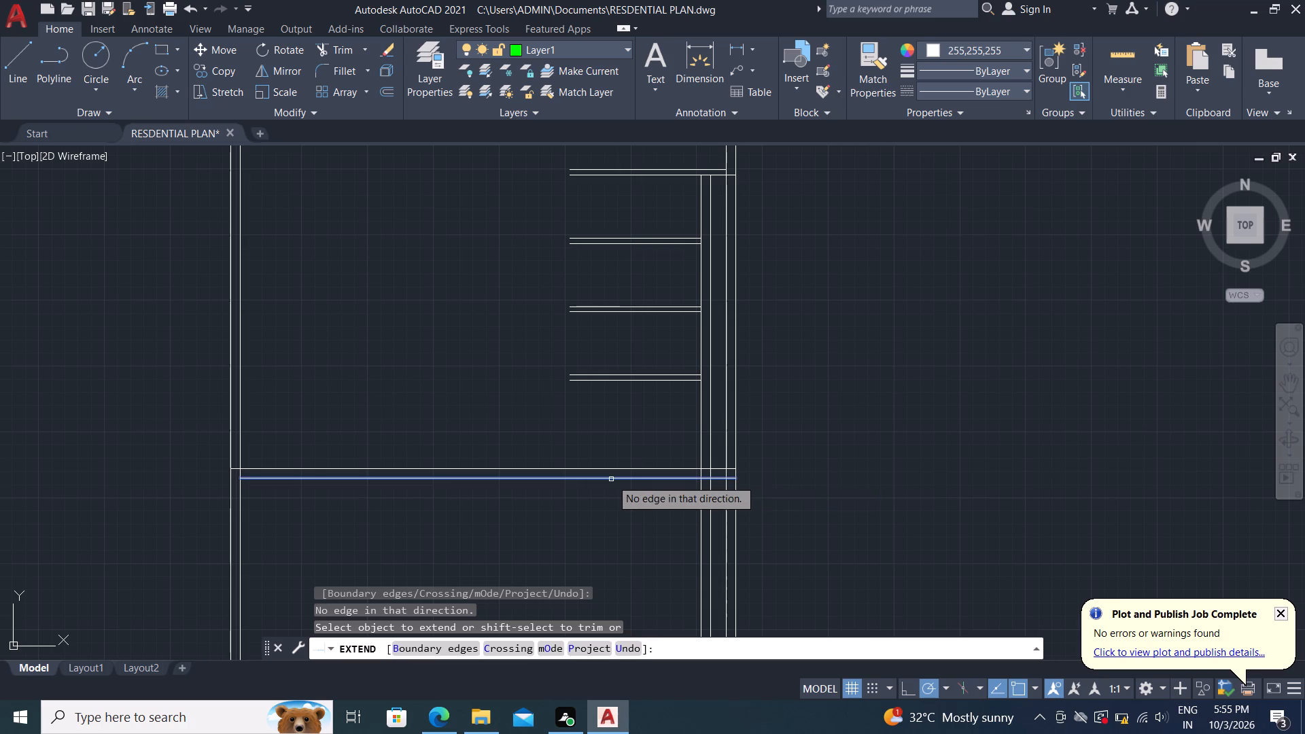
click(611, 479)
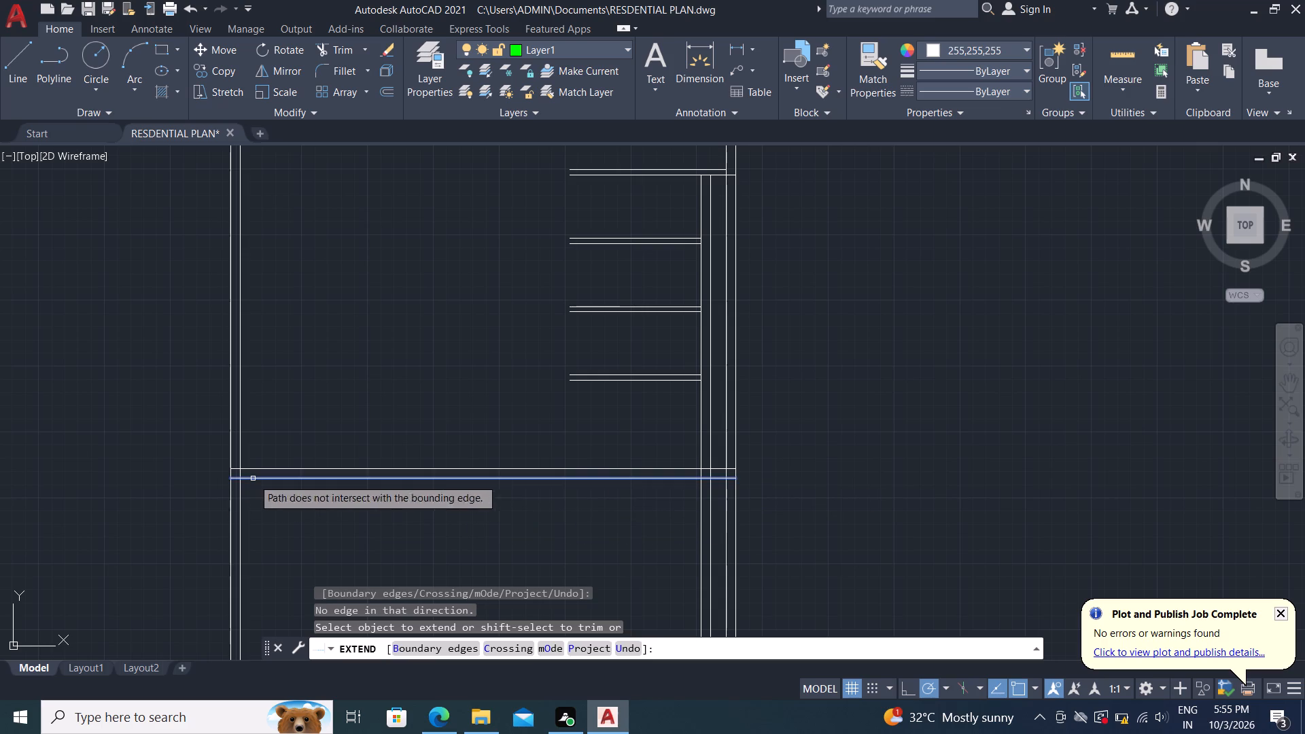
click(253, 478)
scroll(355, 545, down, 1)
middle_drag(358, 546, 375, 515)
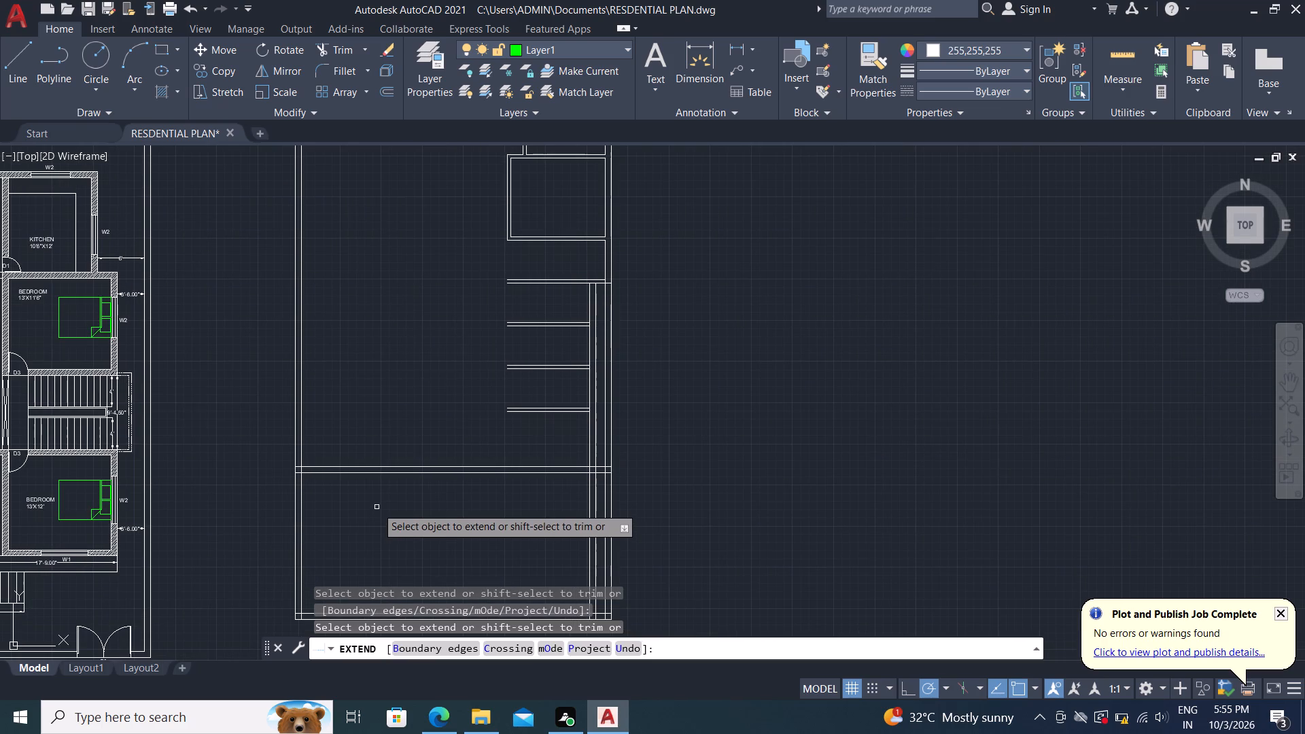
key(Escape)
Trim the west, inset and east wall lines running south of the new 9" cross wall.
text(tr)
key(space)
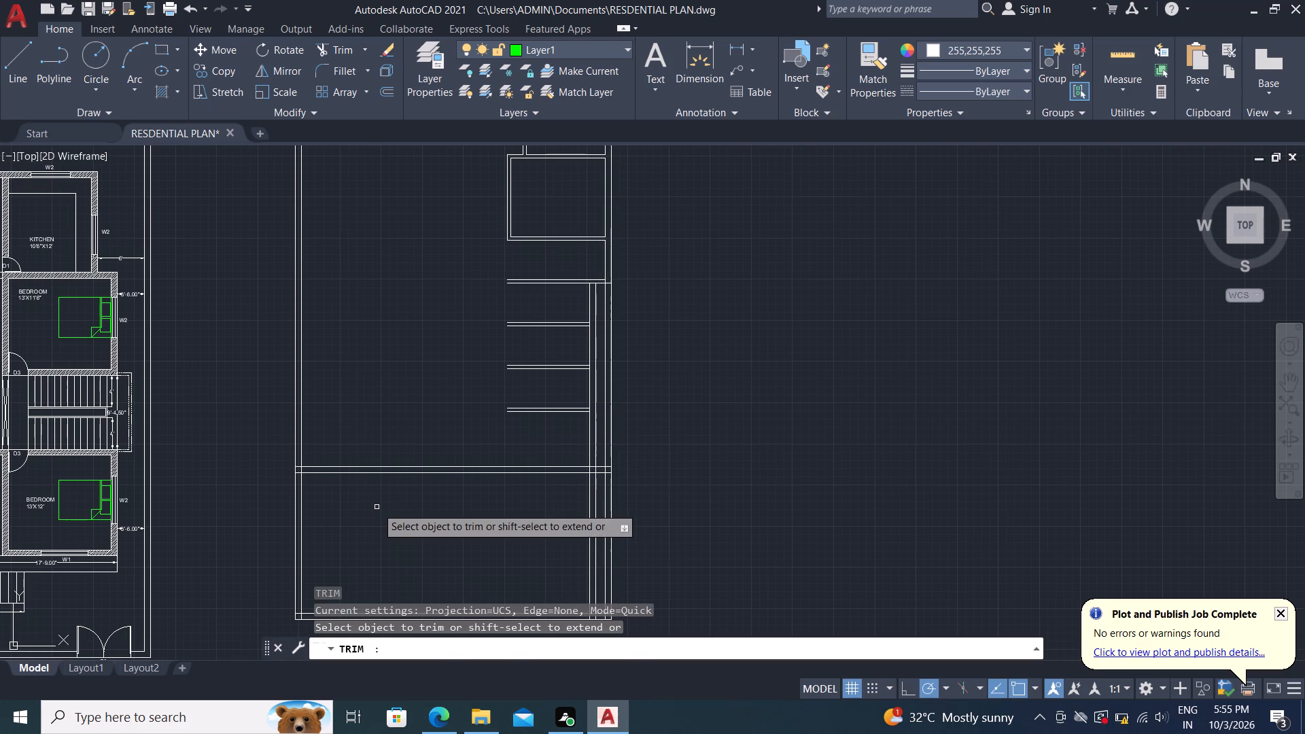
middle_drag(419, 537, 417, 425)
drag(260, 447, 387, 450)
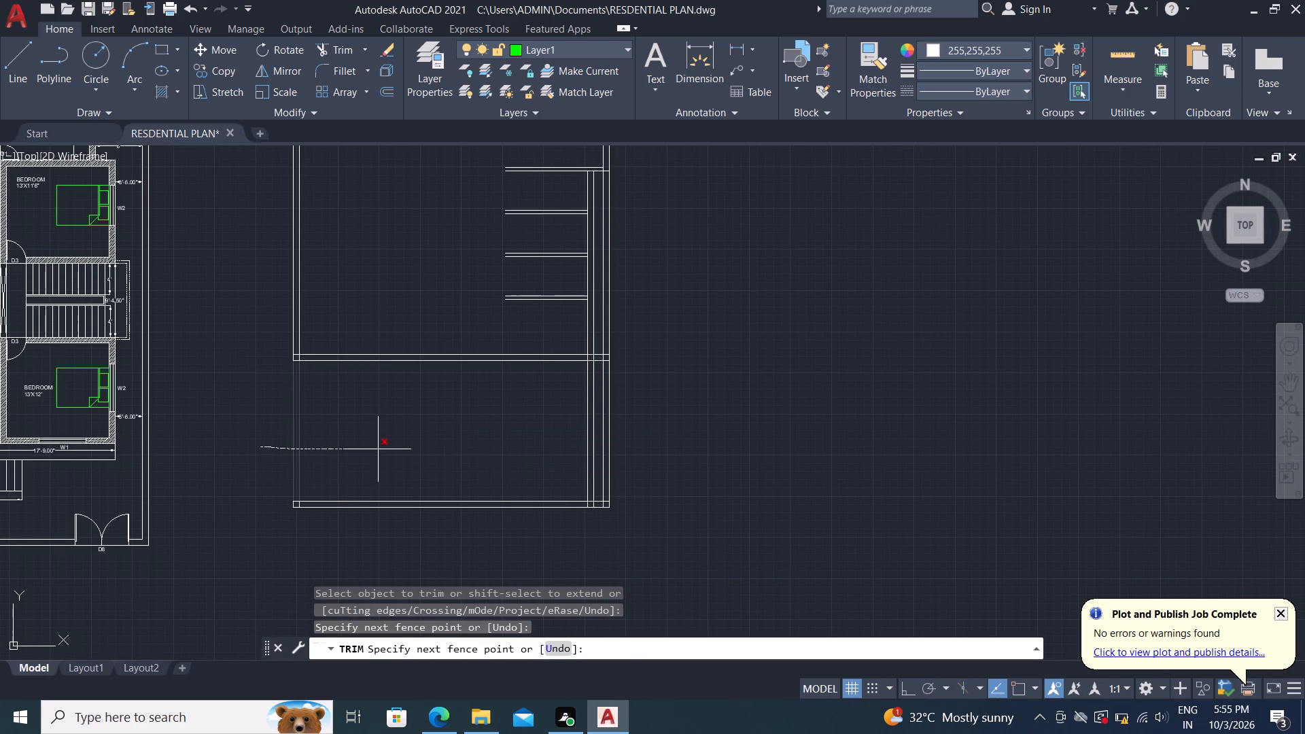
drag(387, 450, 624, 472)
Trim away the remains of the old south wall, including the short wall pieces at both ends.
scroll(587, 497, up, 4)
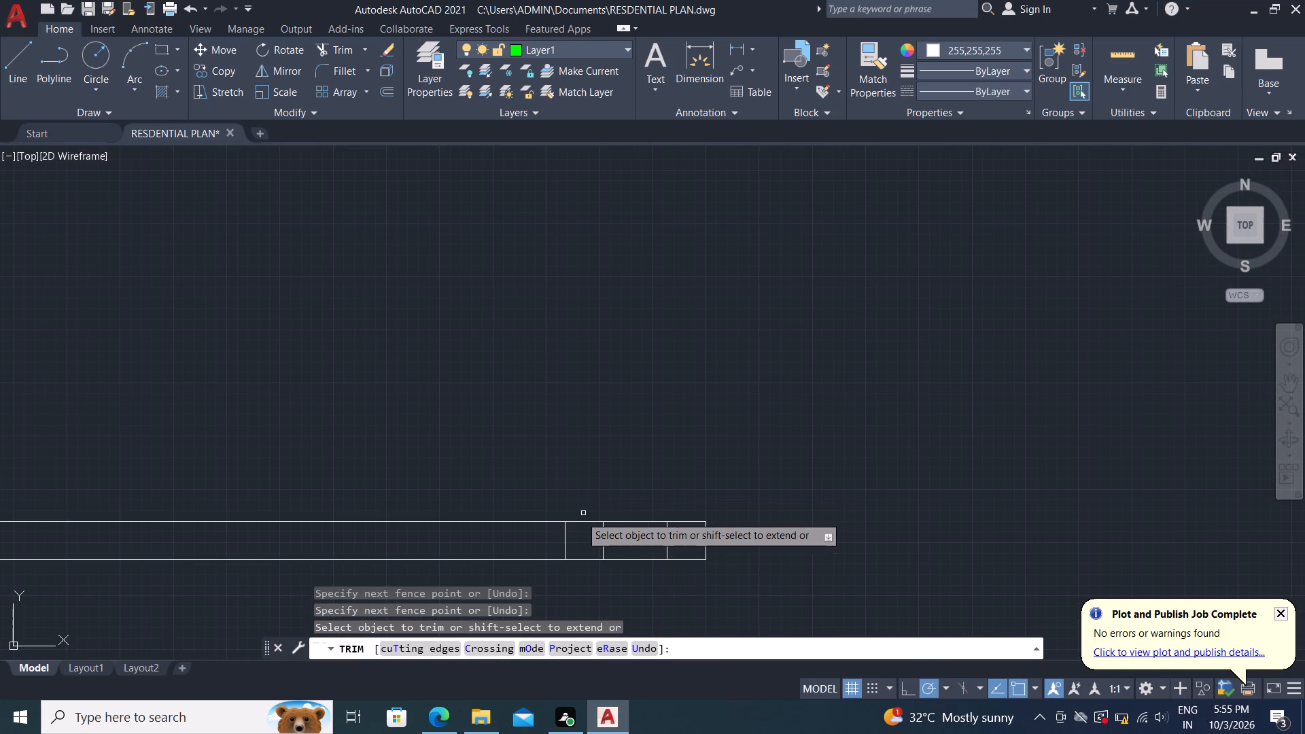
middle_drag(572, 527, 555, 370)
drag(504, 385, 613, 385)
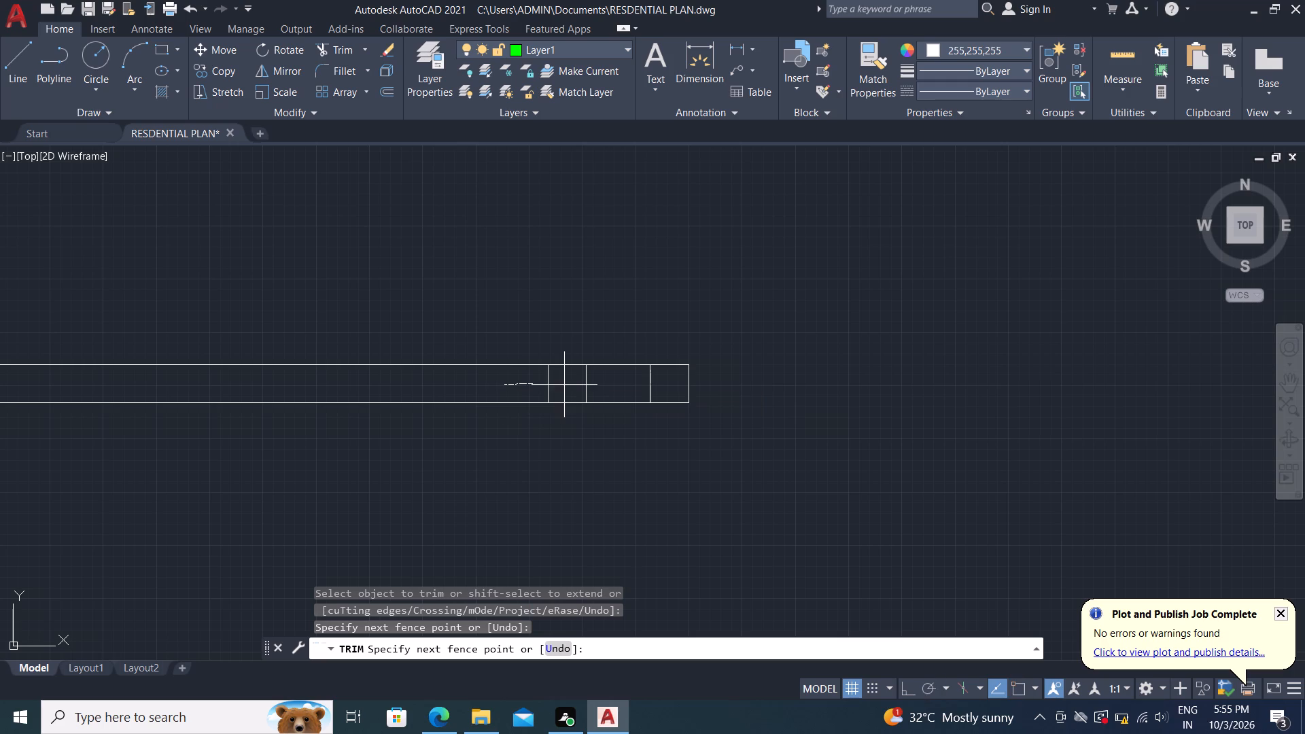
drag(613, 385, 735, 394)
scroll(716, 354, down, 3)
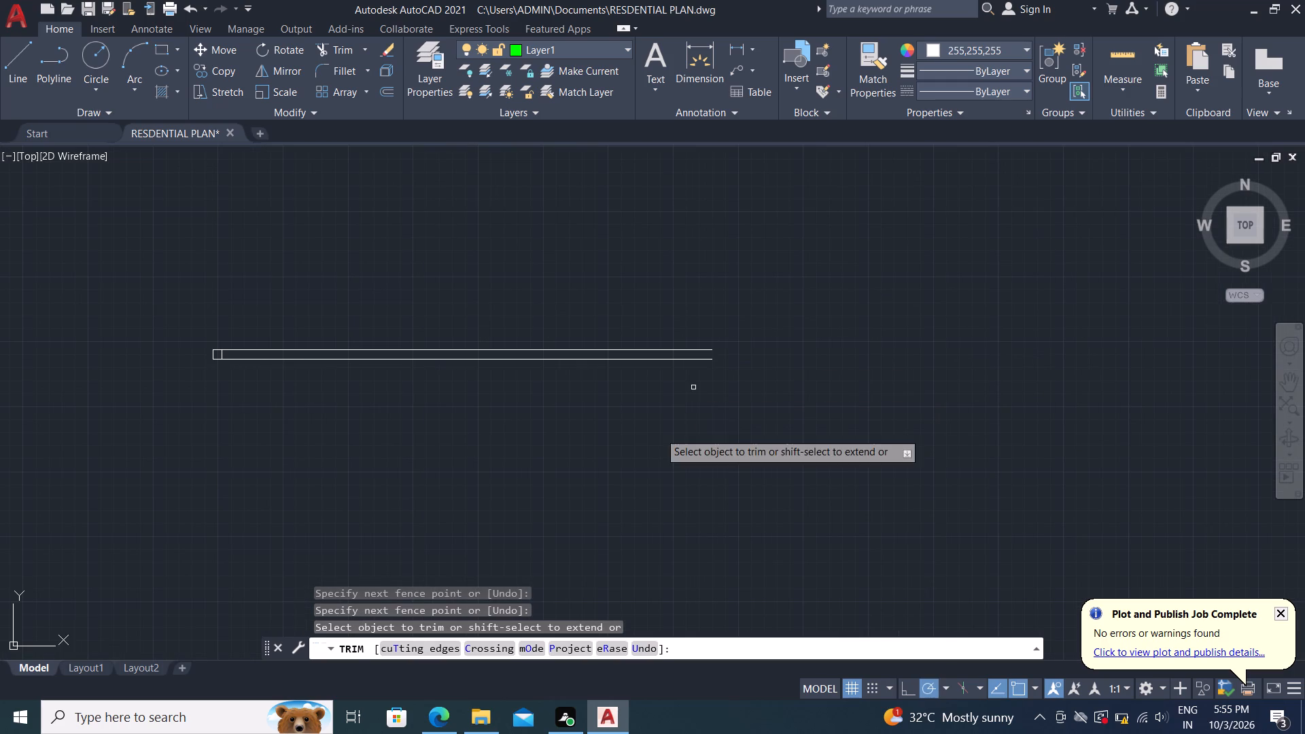
scroll(201, 370, up, 4)
drag(234, 275, 232, 275)
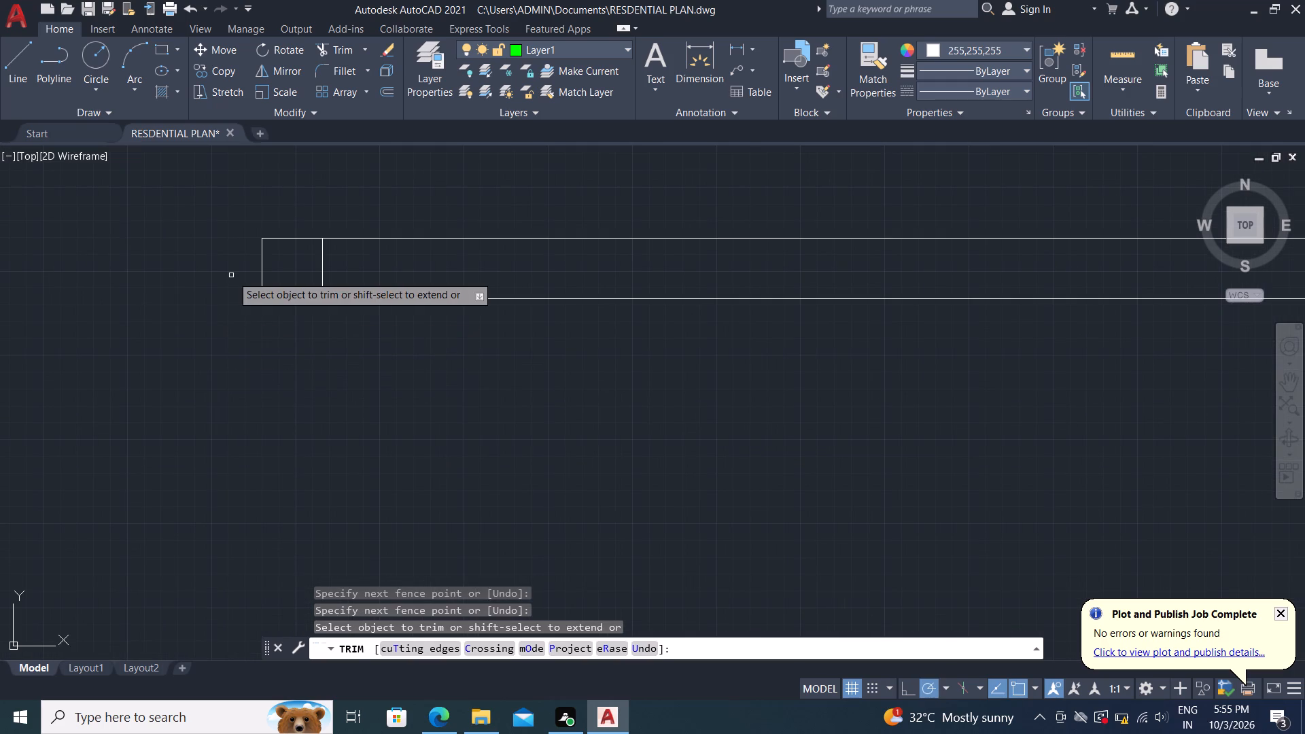
drag(232, 275, 368, 280)
drag(369, 213, 394, 266)
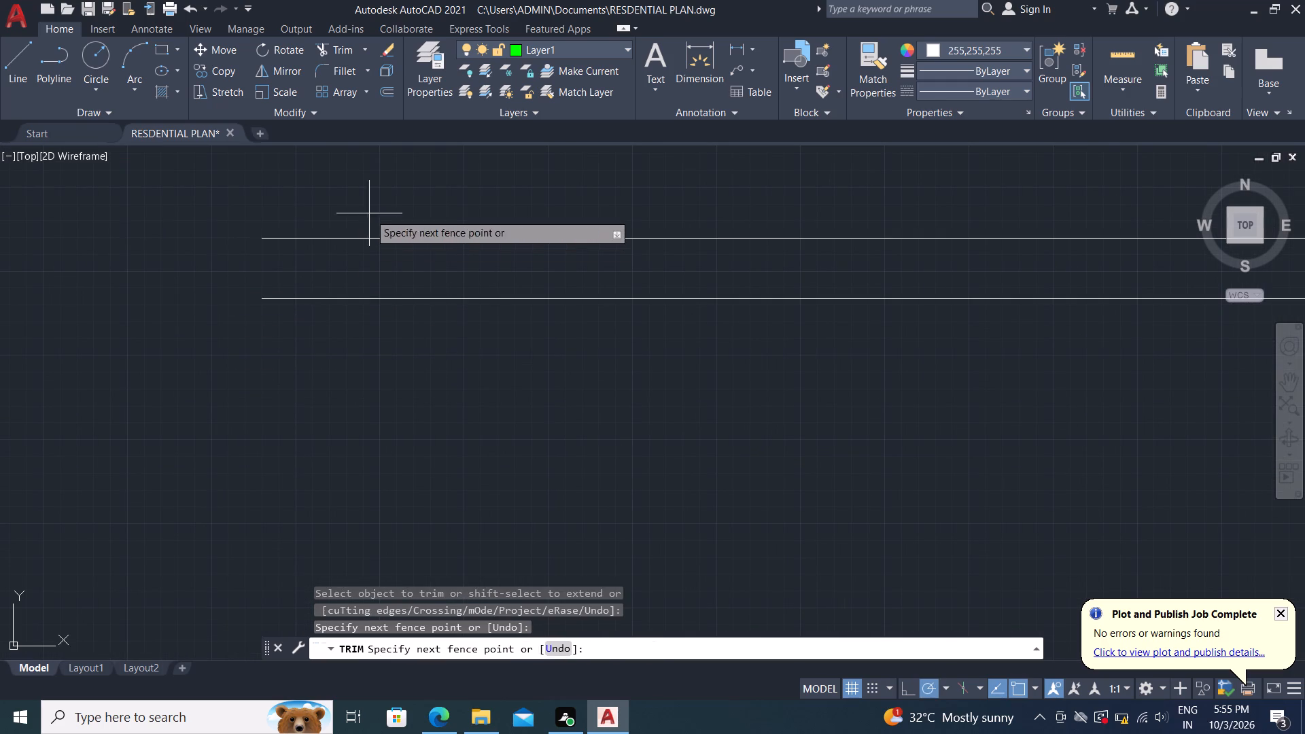
drag(394, 266, 406, 326)
scroll(401, 303, down, 6)
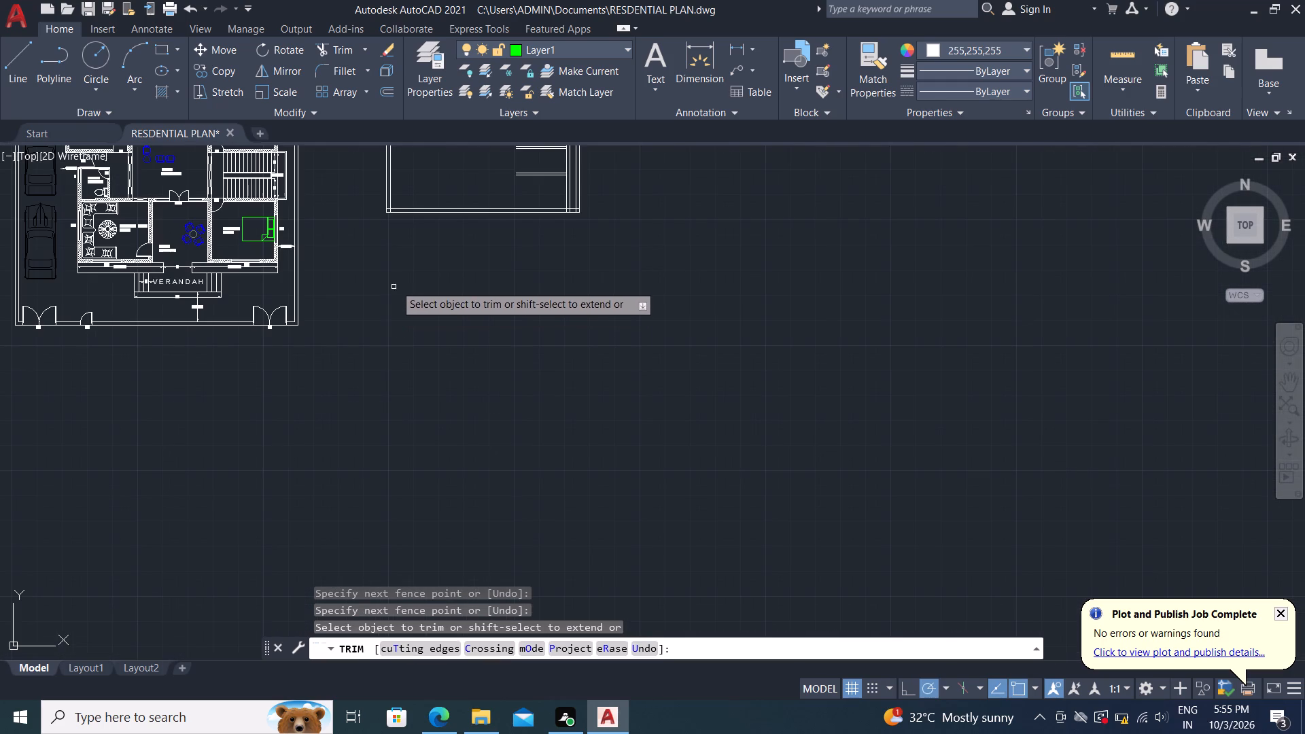
Extend both lines of the lowest east-side partition across the inset wall to the outer face of the east wall.
middle_drag(440, 242, 440, 381)
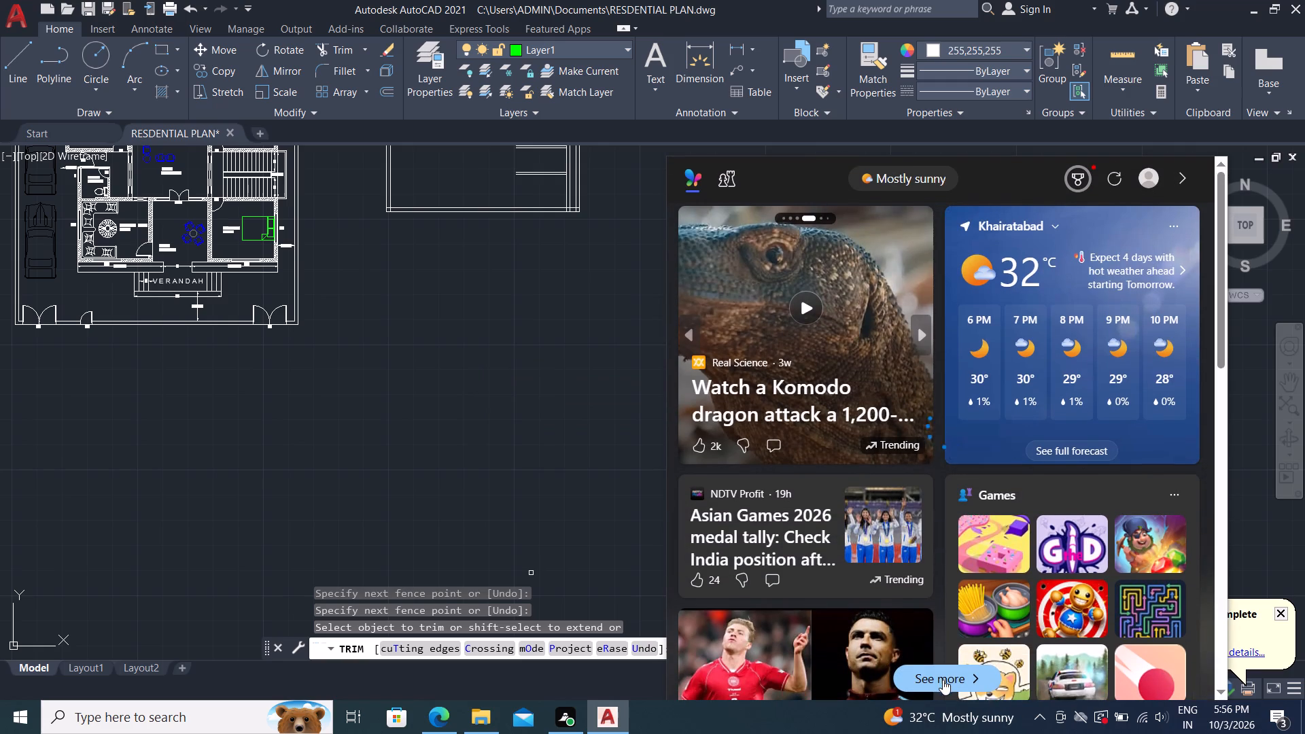
middle_drag(491, 295, 493, 295)
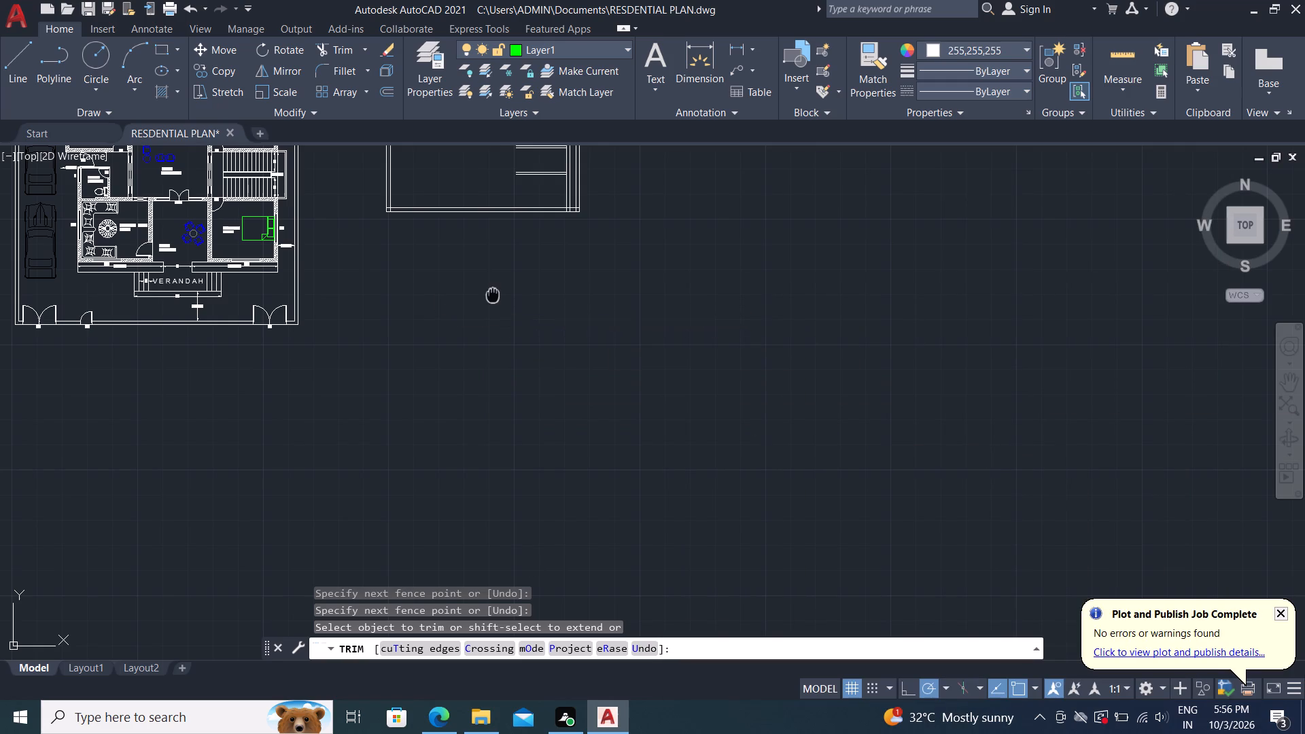
middle_drag(493, 295, 1304, 733)
middle_drag(939, 393, 724, 287)
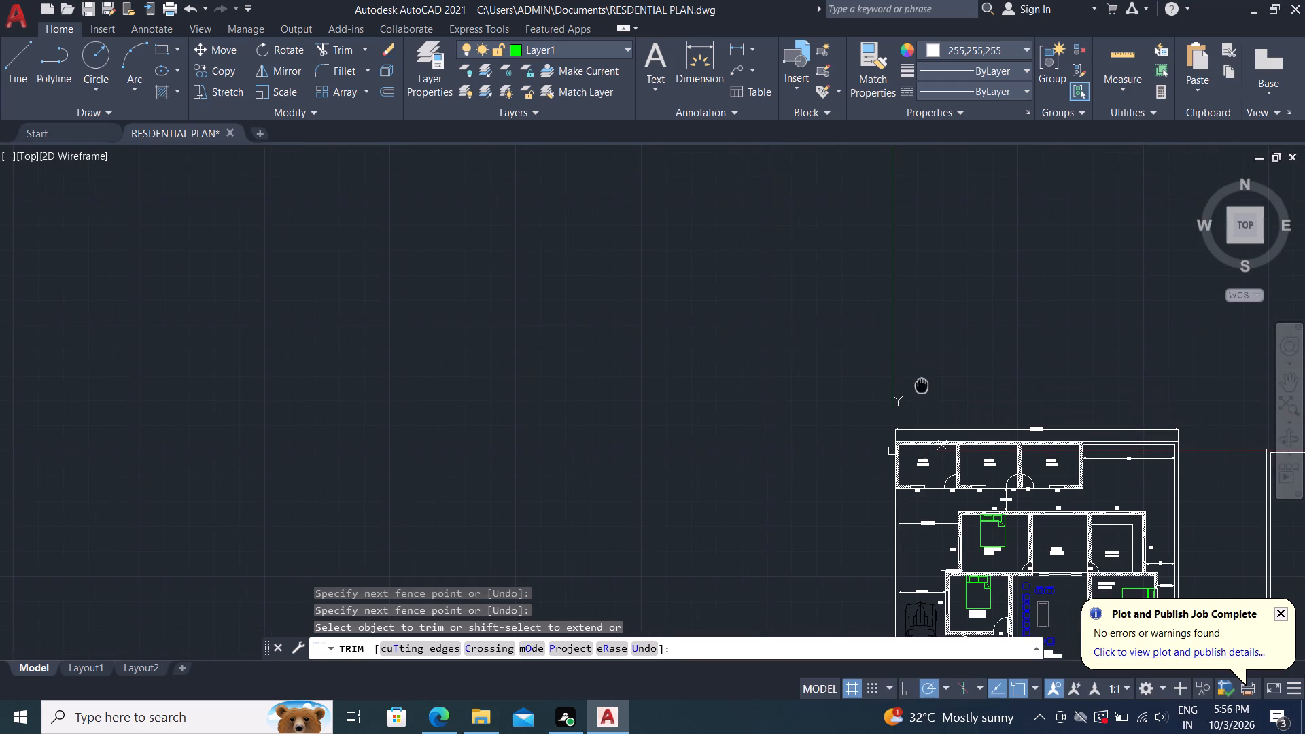
middle_drag(724, 287, 633, 243)
scroll(576, 198, up, 1)
middle_drag(1087, 444, 793, 275)
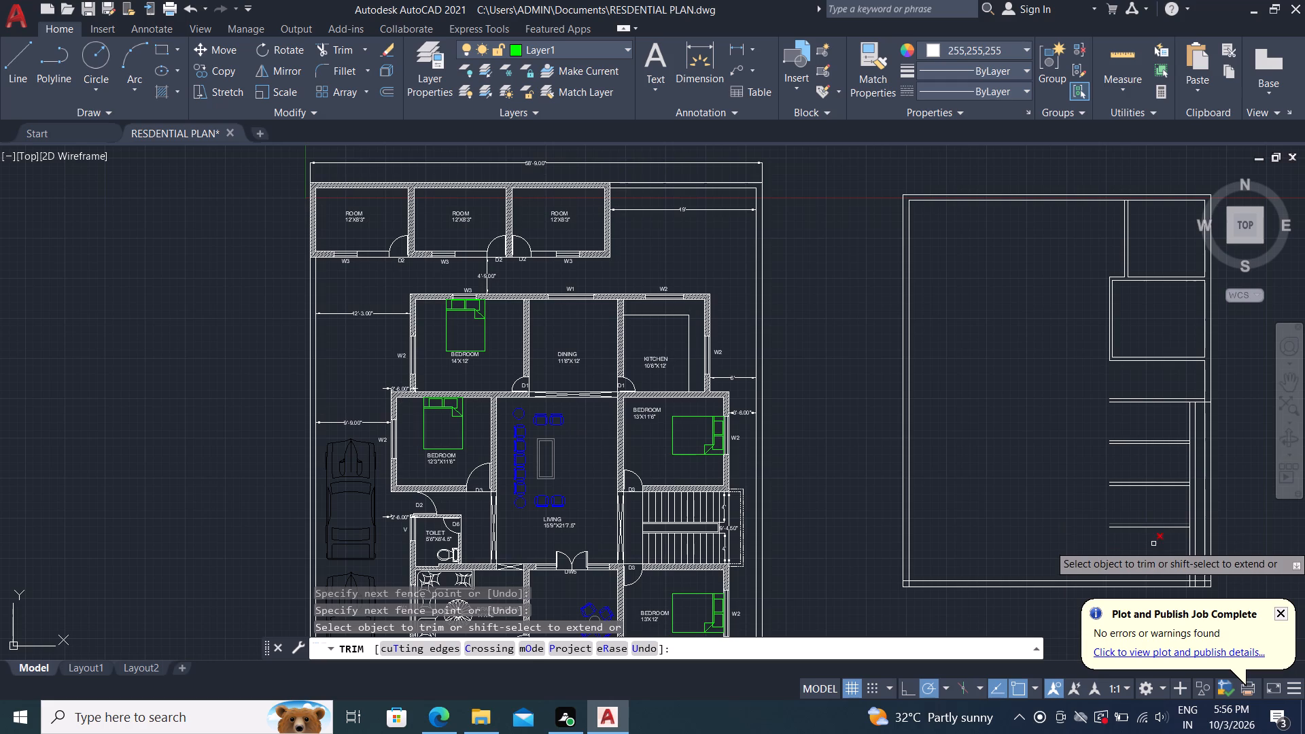
middle_drag(1139, 555, 1041, 444)
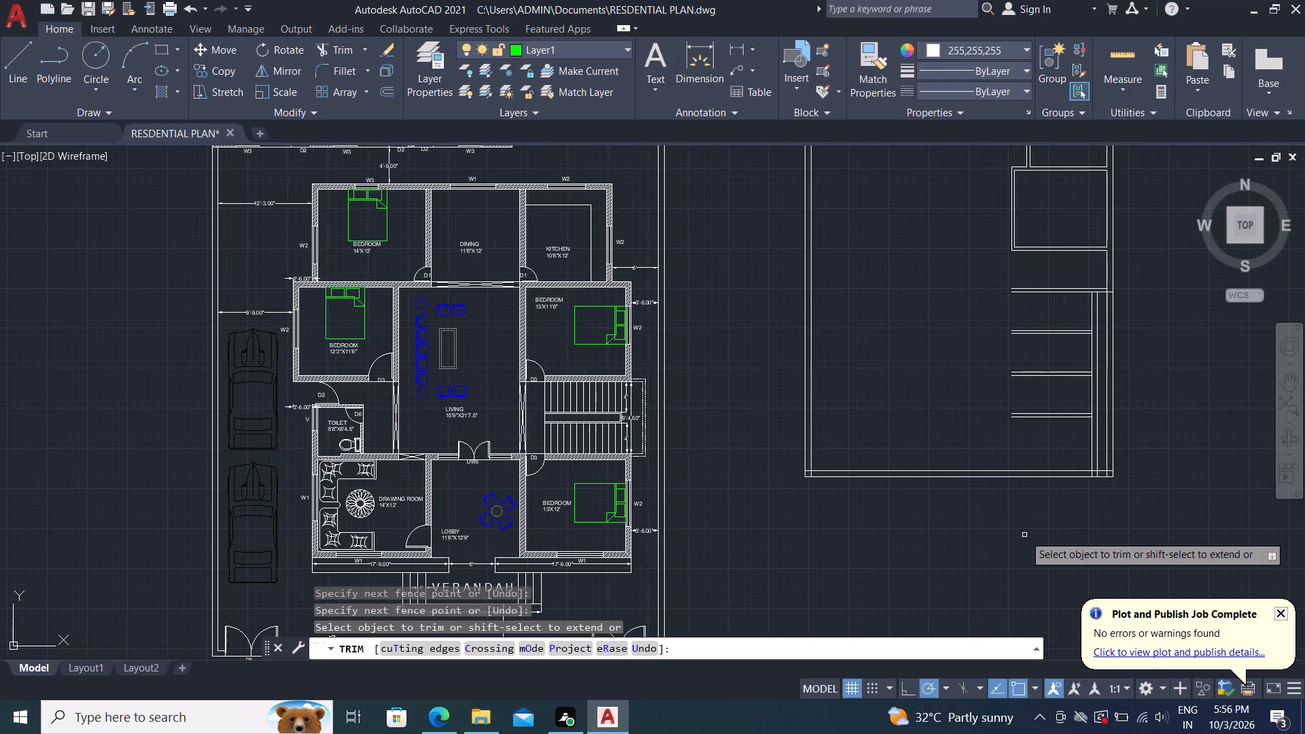
key(Escape)
text(ex)
key(space)
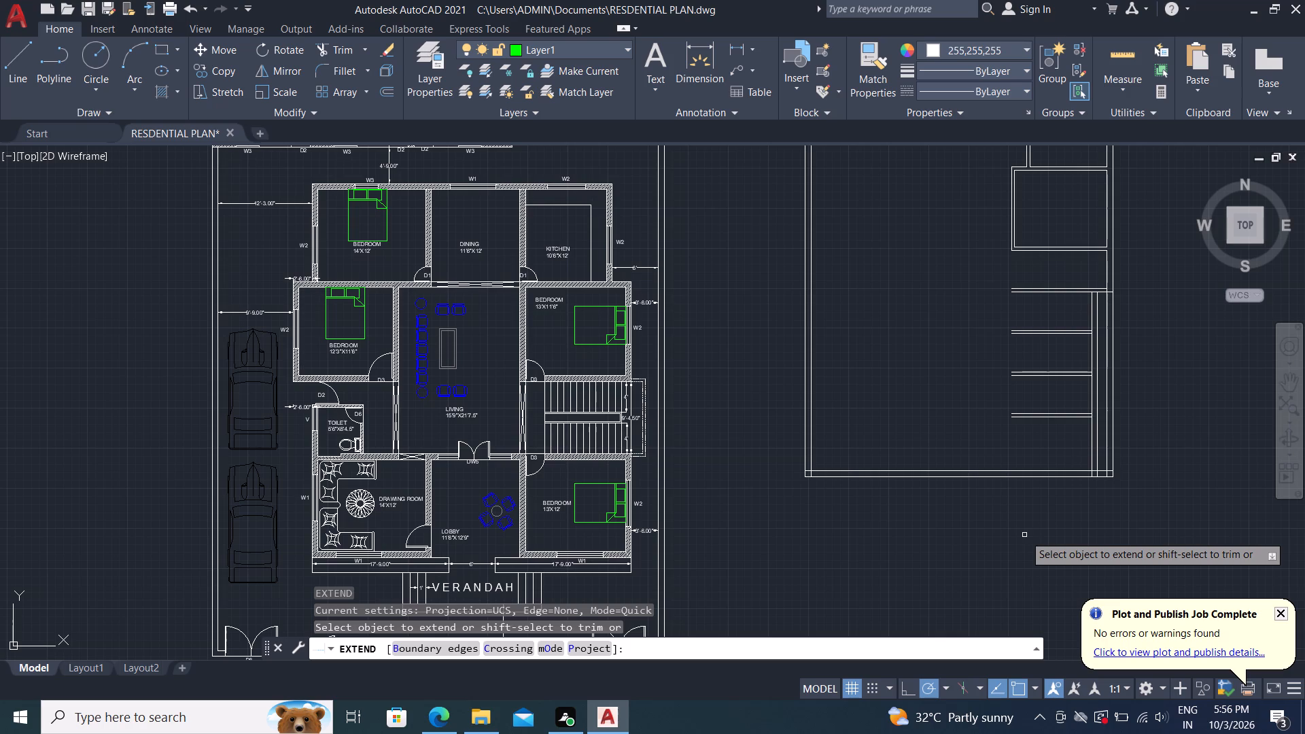
scroll(1085, 421, up, 3)
click(1088, 403)
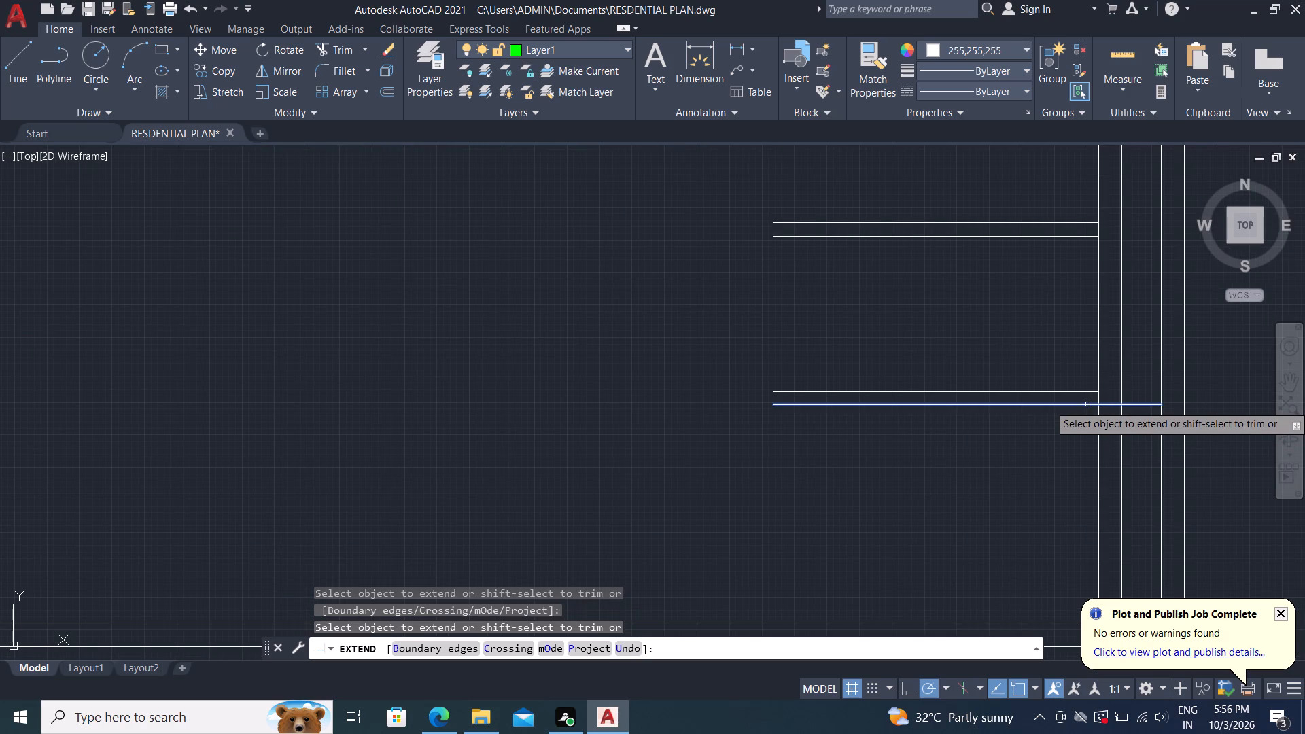
click(1087, 404)
click(1087, 406)
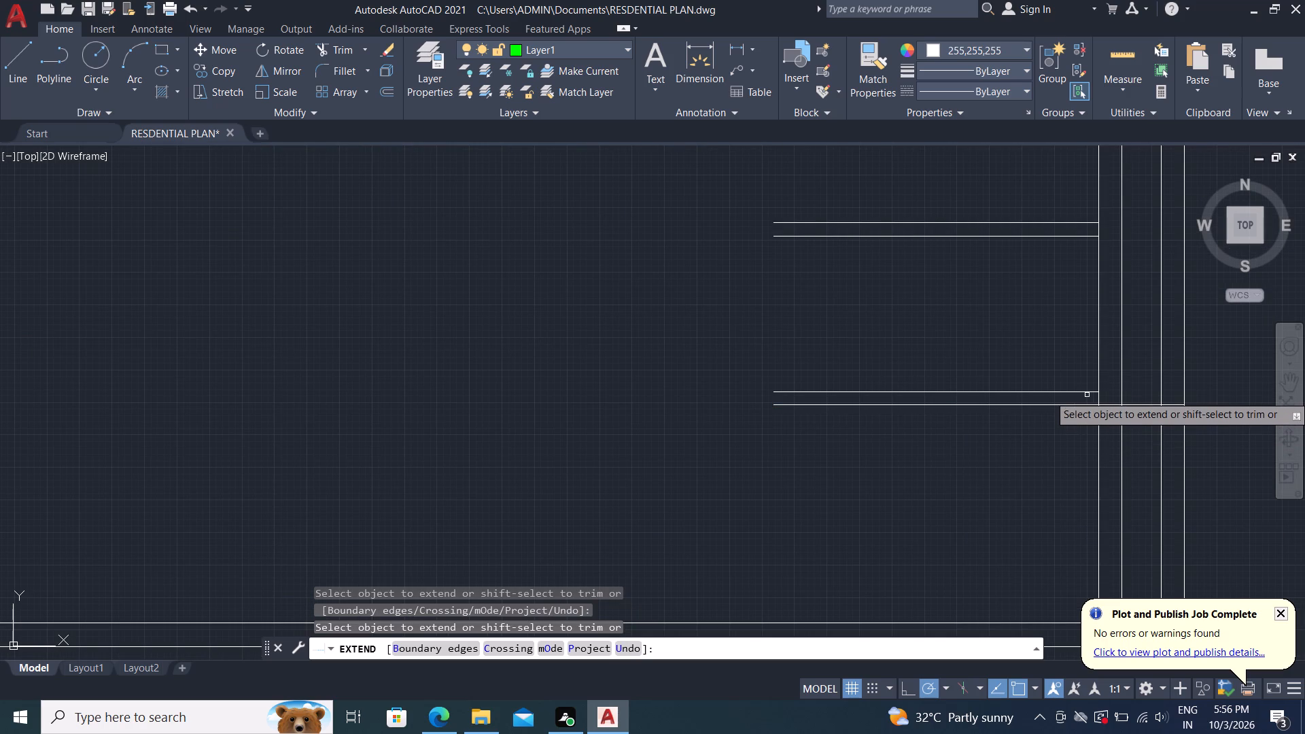
click(1086, 391)
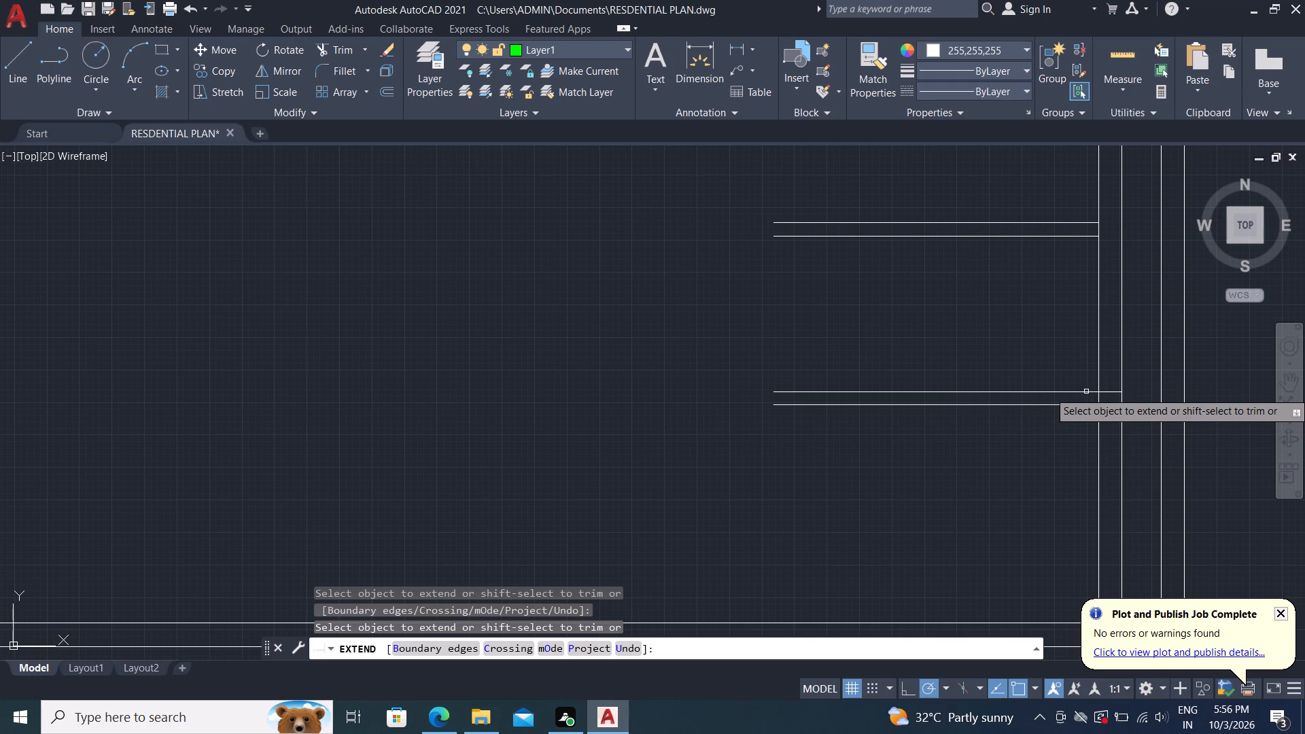
click(1086, 391)
click(1086, 391)
click(1086, 391)
click(1086, 391)
scroll(1074, 439, down, 2)
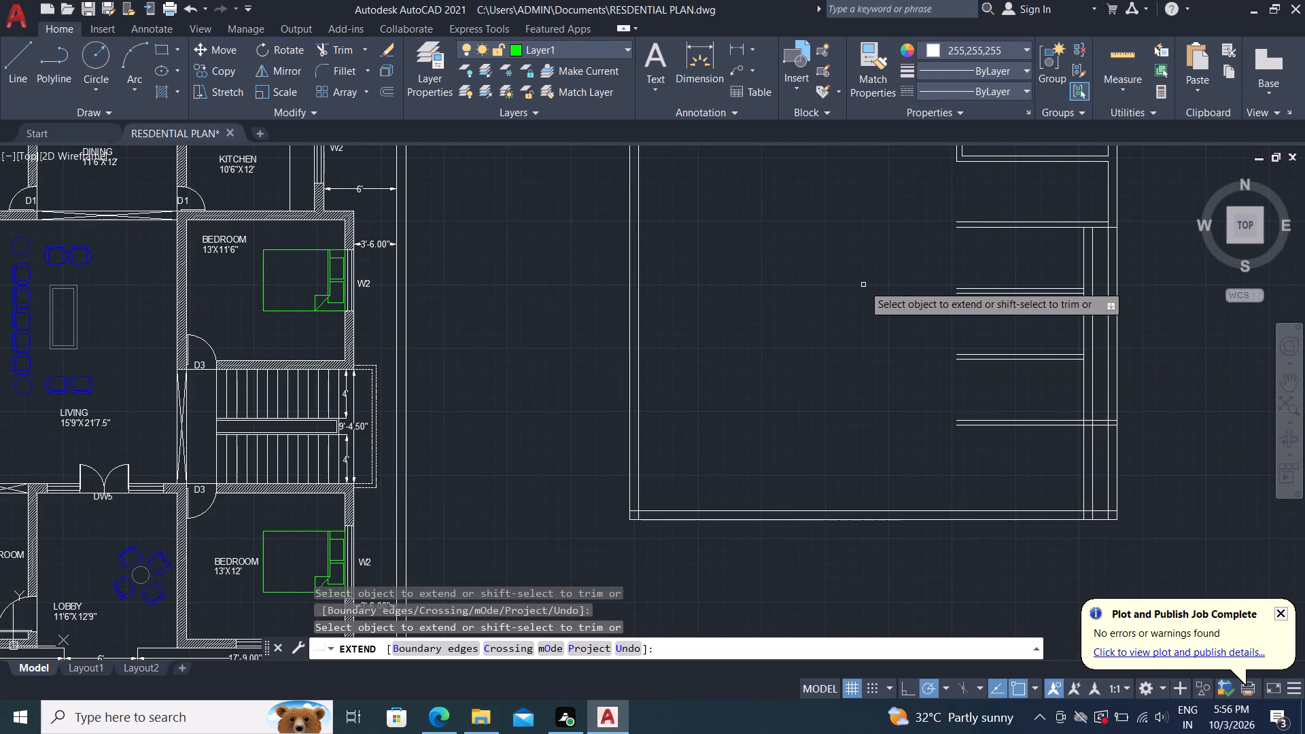
key(Escape)
Trim both lines of the outer east wall between the partition atop the inset wall and the lowest partition.
text(tr)
key(space)
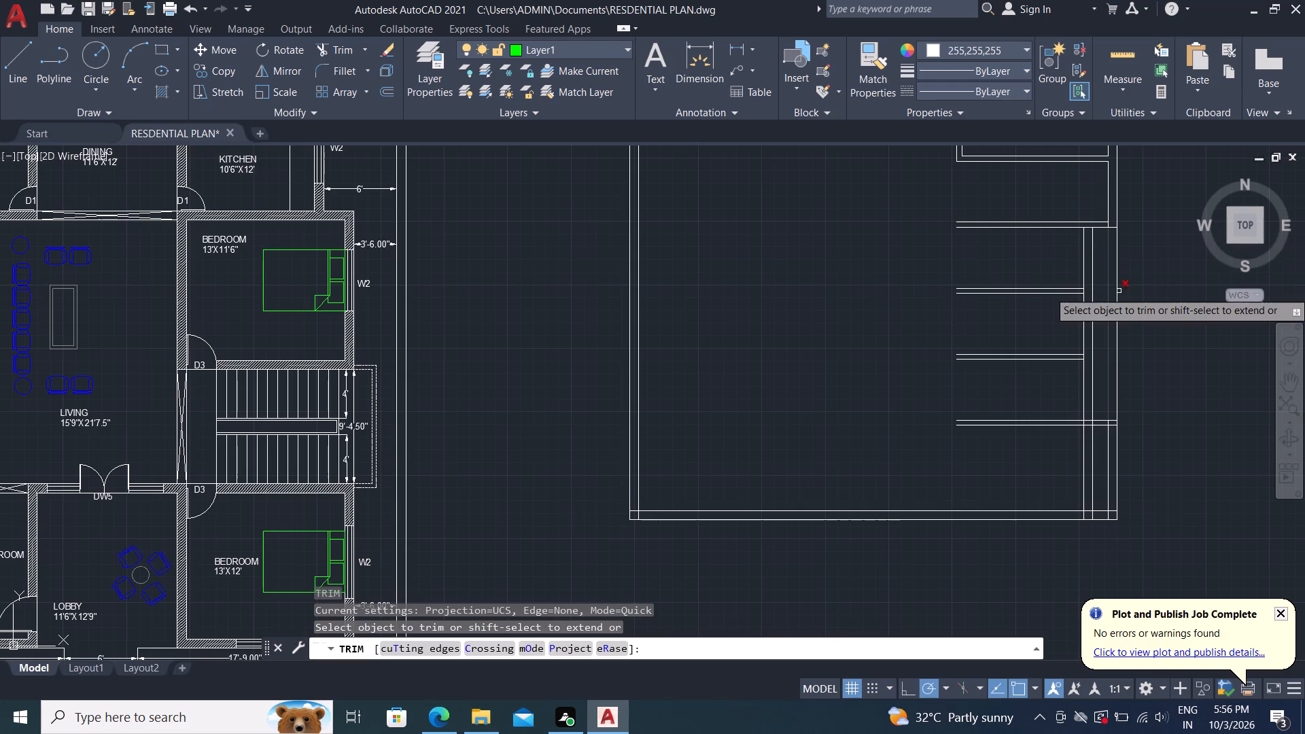
scroll(1139, 293, up, 2)
scroll(1054, 266, down, 1)
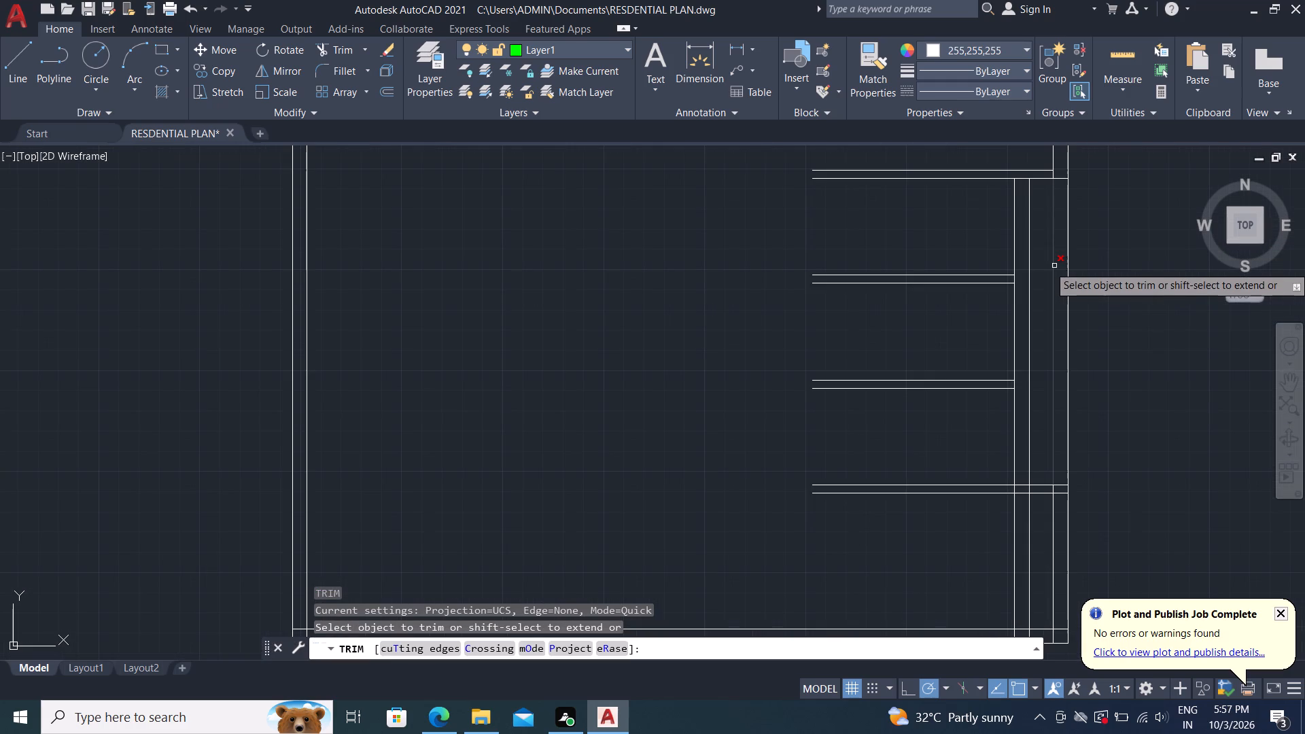
click(1054, 266)
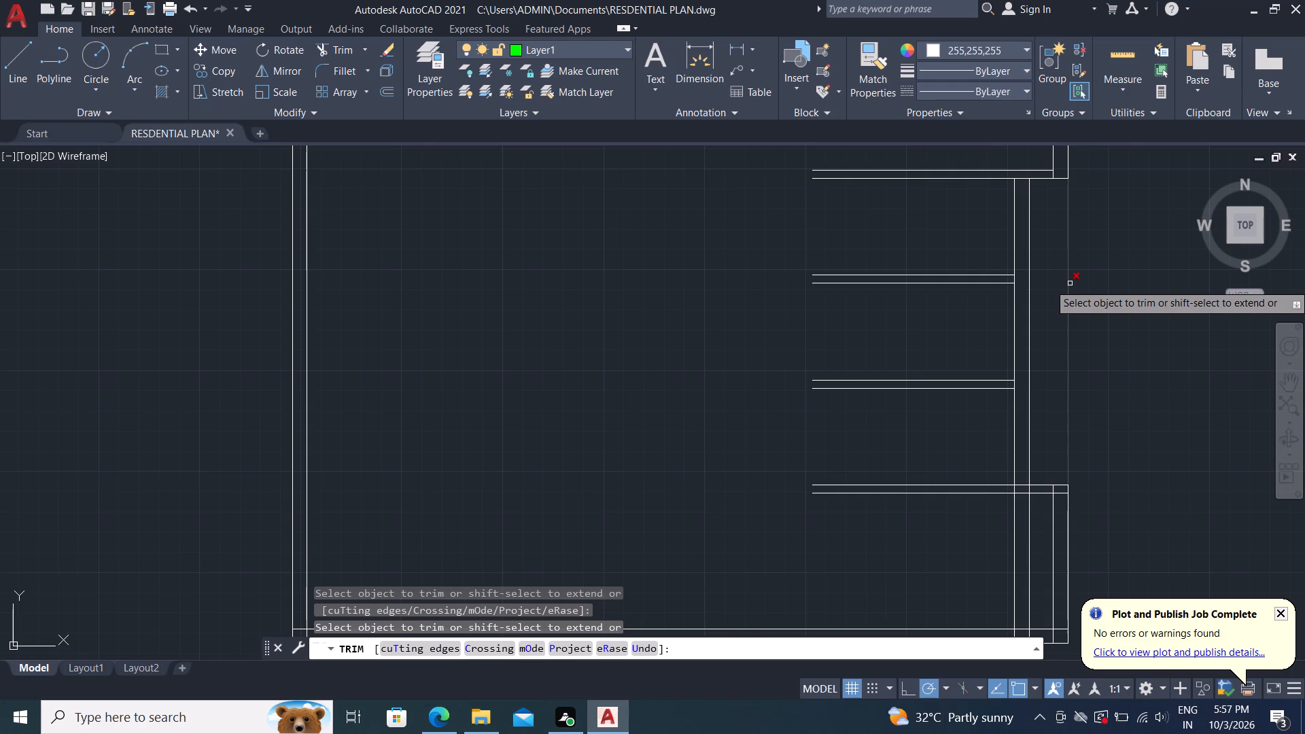
click(1070, 283)
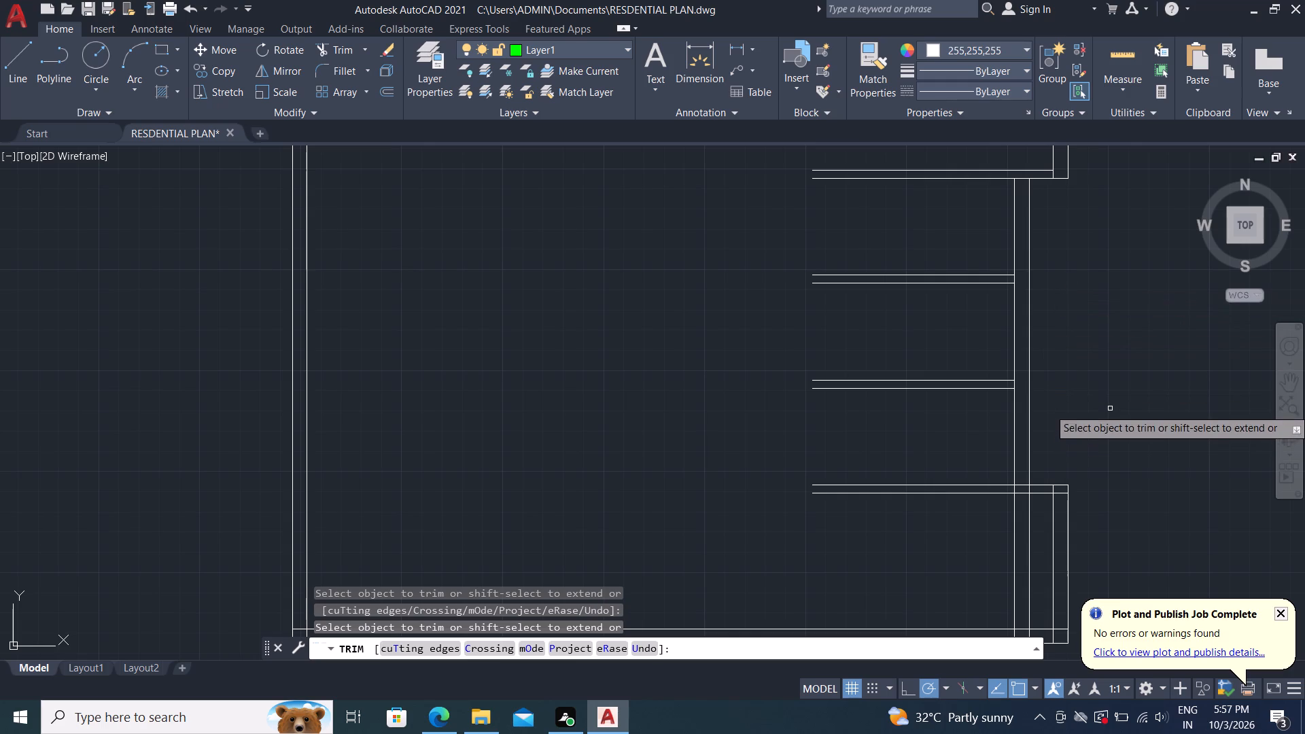
Trim the leftover segments where the partition atop the inset wall meets the outer east wall and the inset wall.
middle_drag(1110, 408, 1086, 389)
middle_drag(1081, 379, 1131, 540)
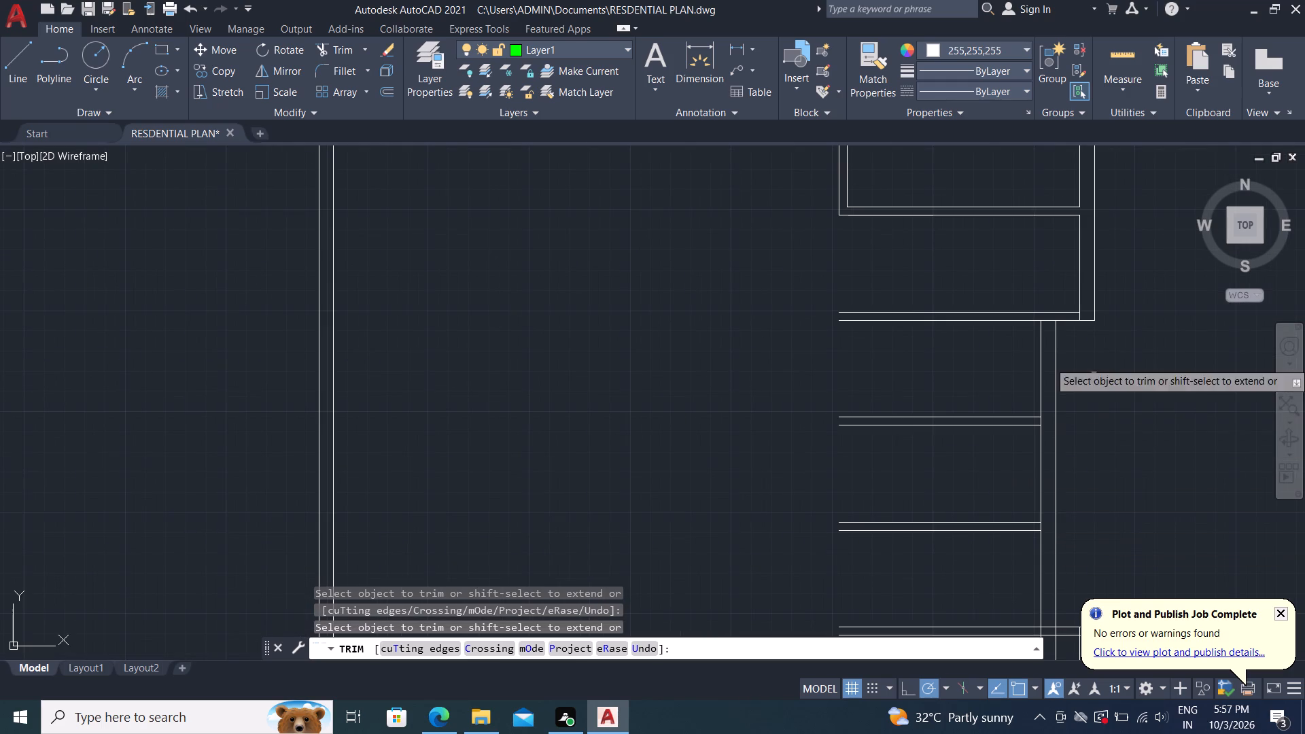
scroll(1090, 321, up, 3)
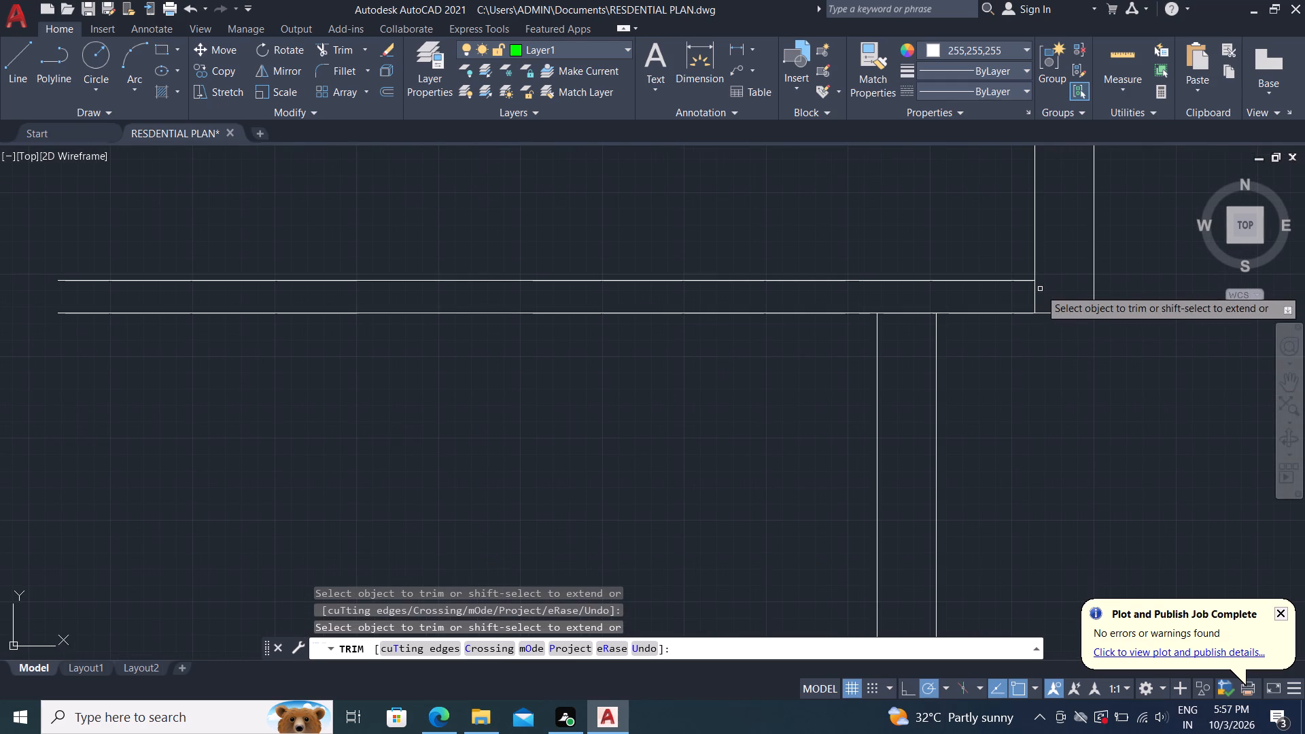
click(1034, 296)
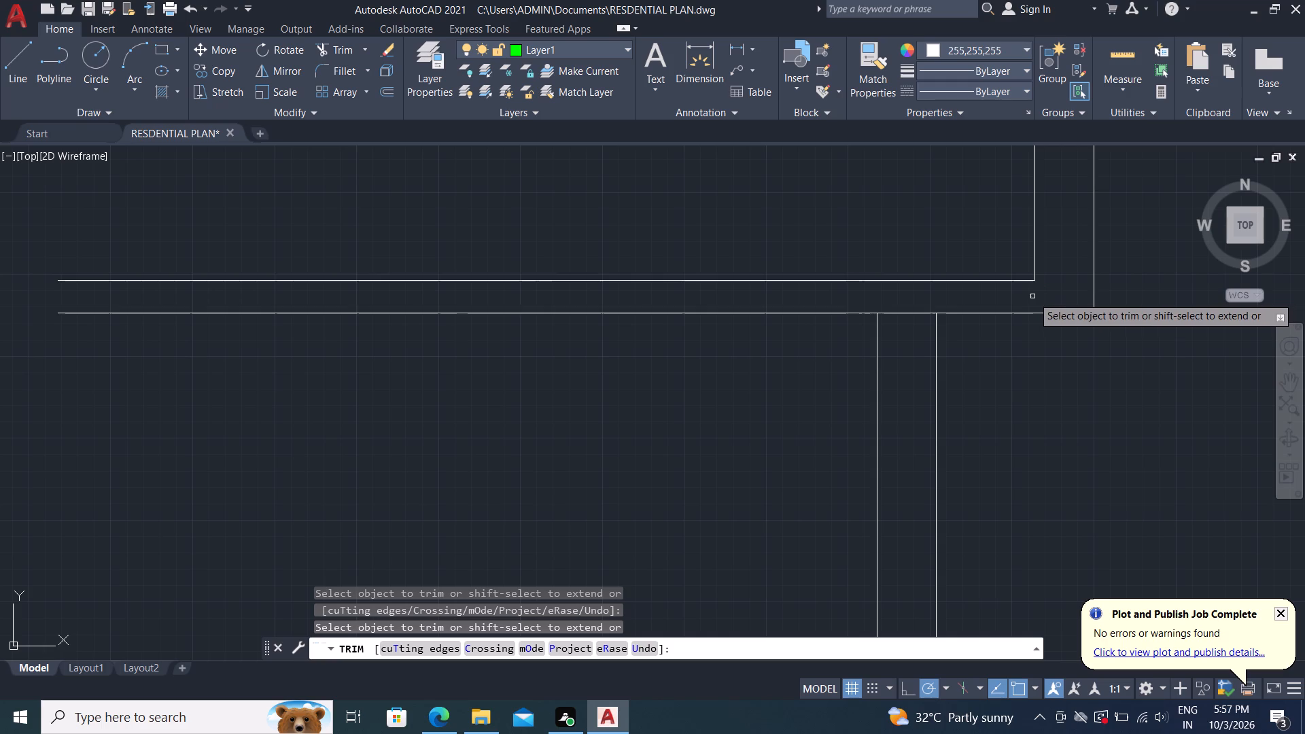
click(922, 312)
scroll(780, 220, down, 2)
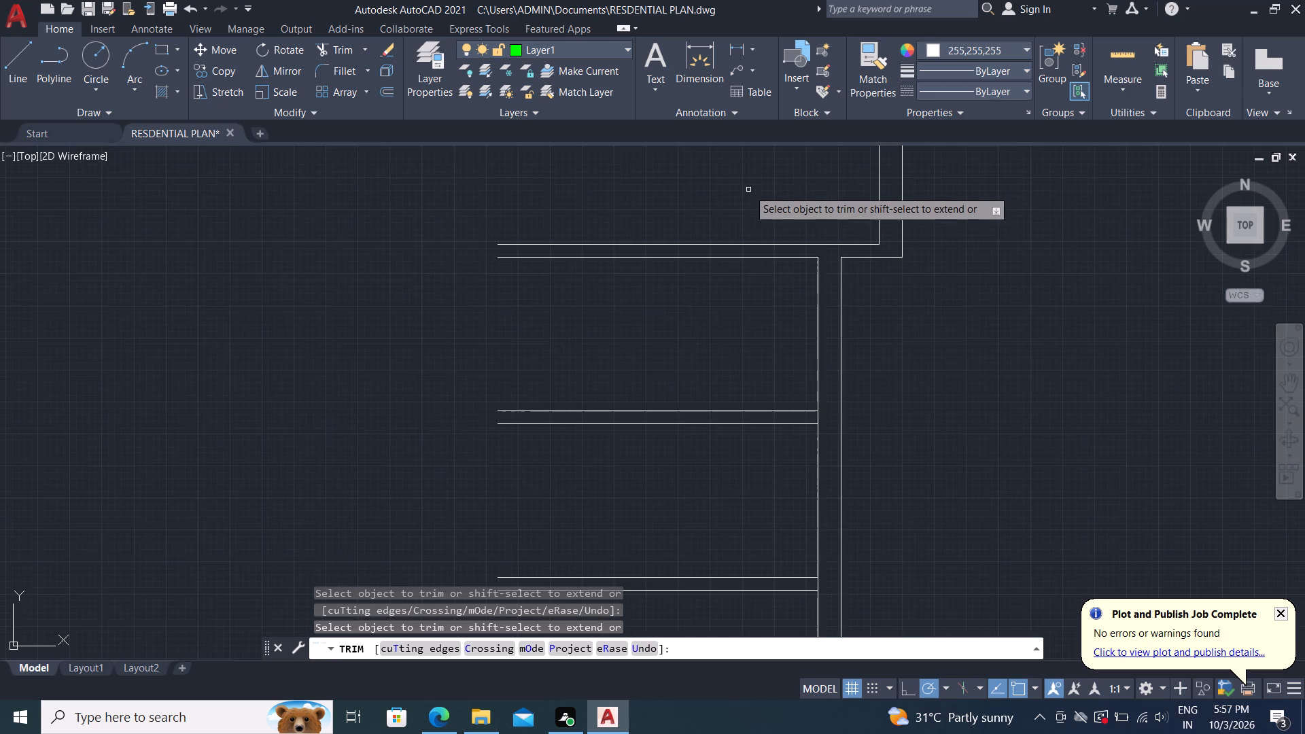
scroll(748, 188, down, 1)
middle_drag(893, 419, 893, 342)
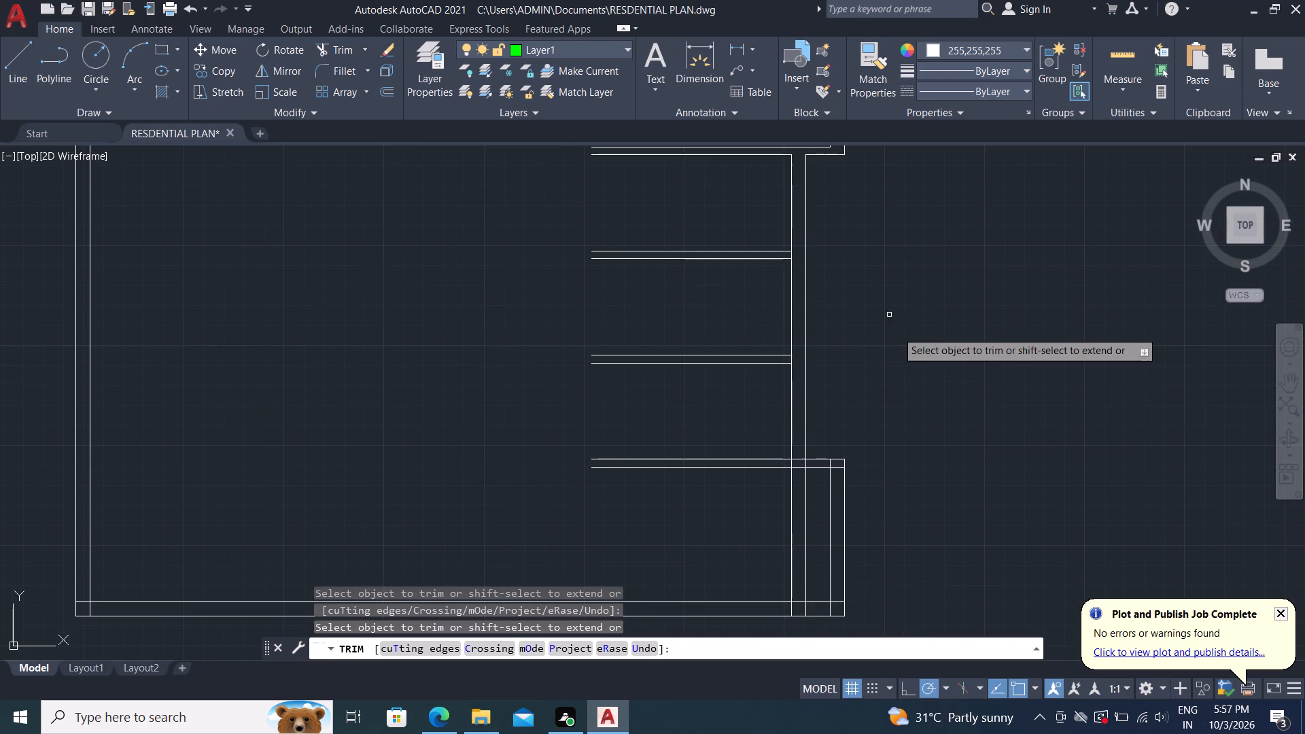
Trim both lines of the inset wall from below the lowest east-side partition down to the south wall.
scroll(892, 351, up, 1)
middle_drag(892, 350, 916, 261)
scroll(889, 307, down, 1)
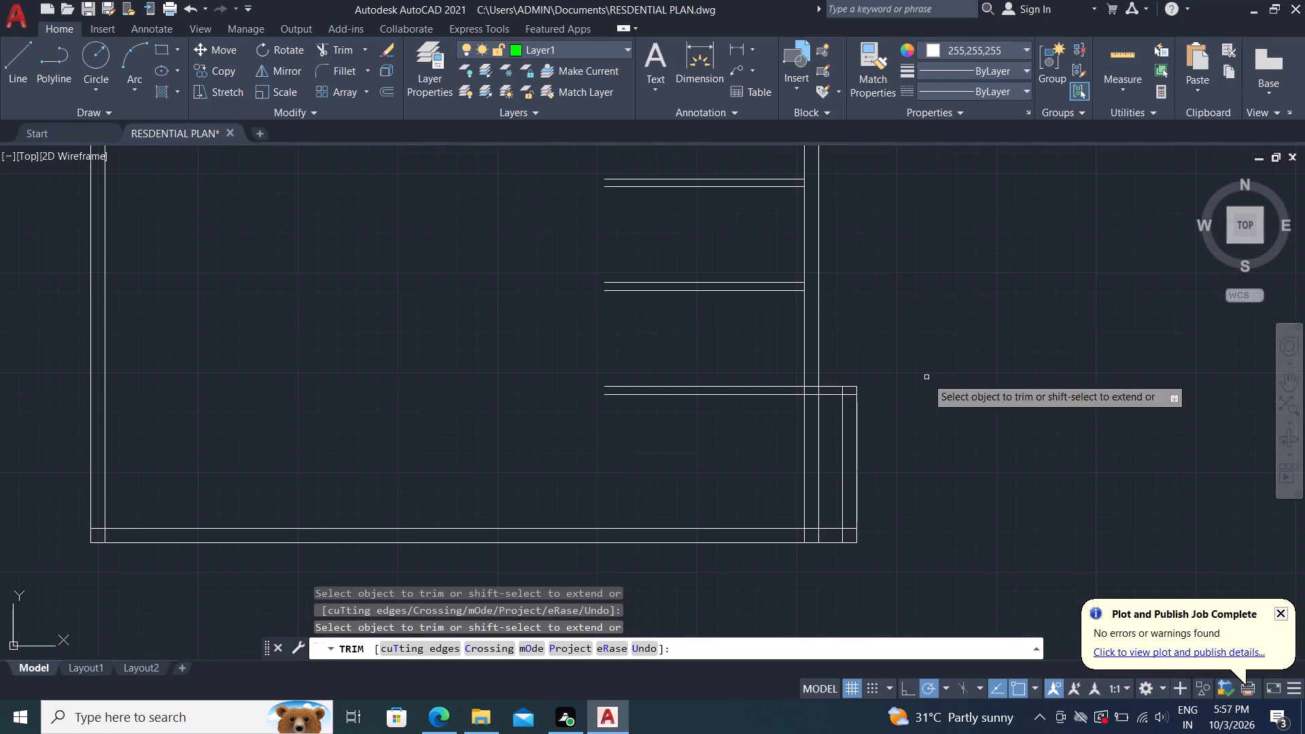
middle_drag(898, 480, 926, 416)
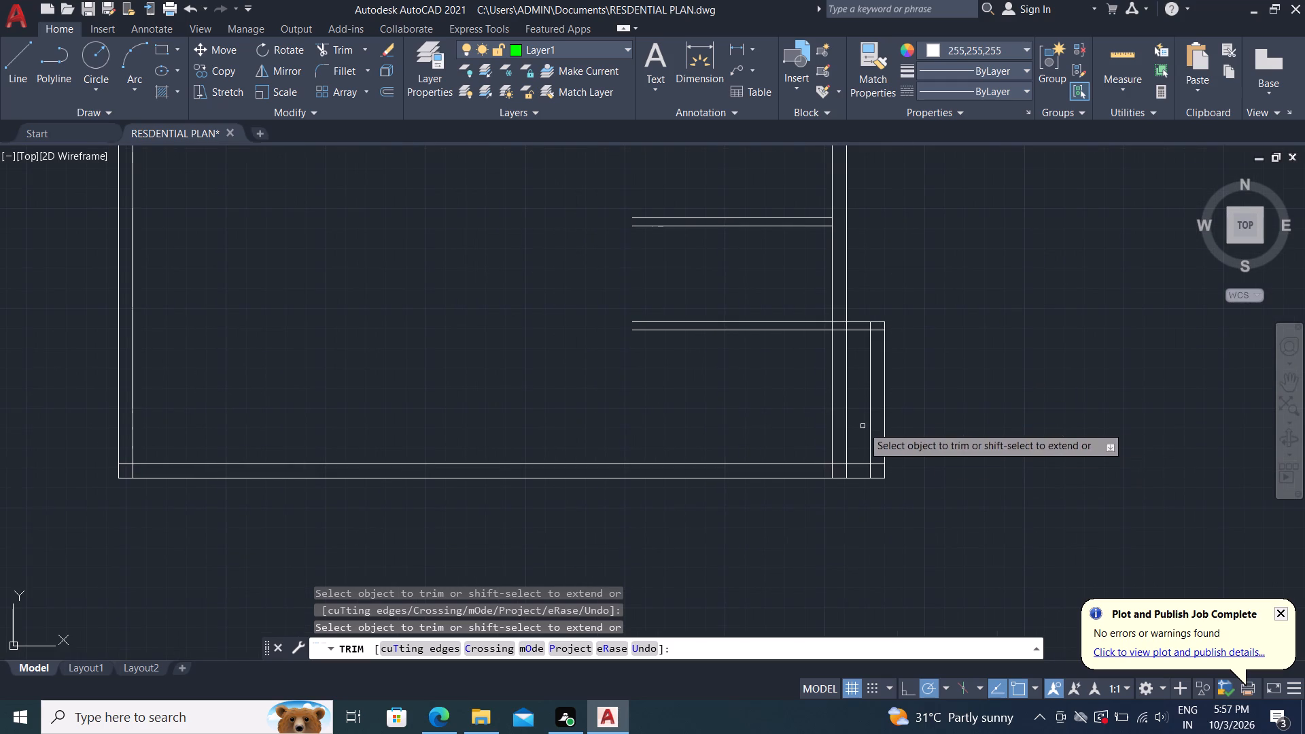
scroll(836, 333, up, 1)
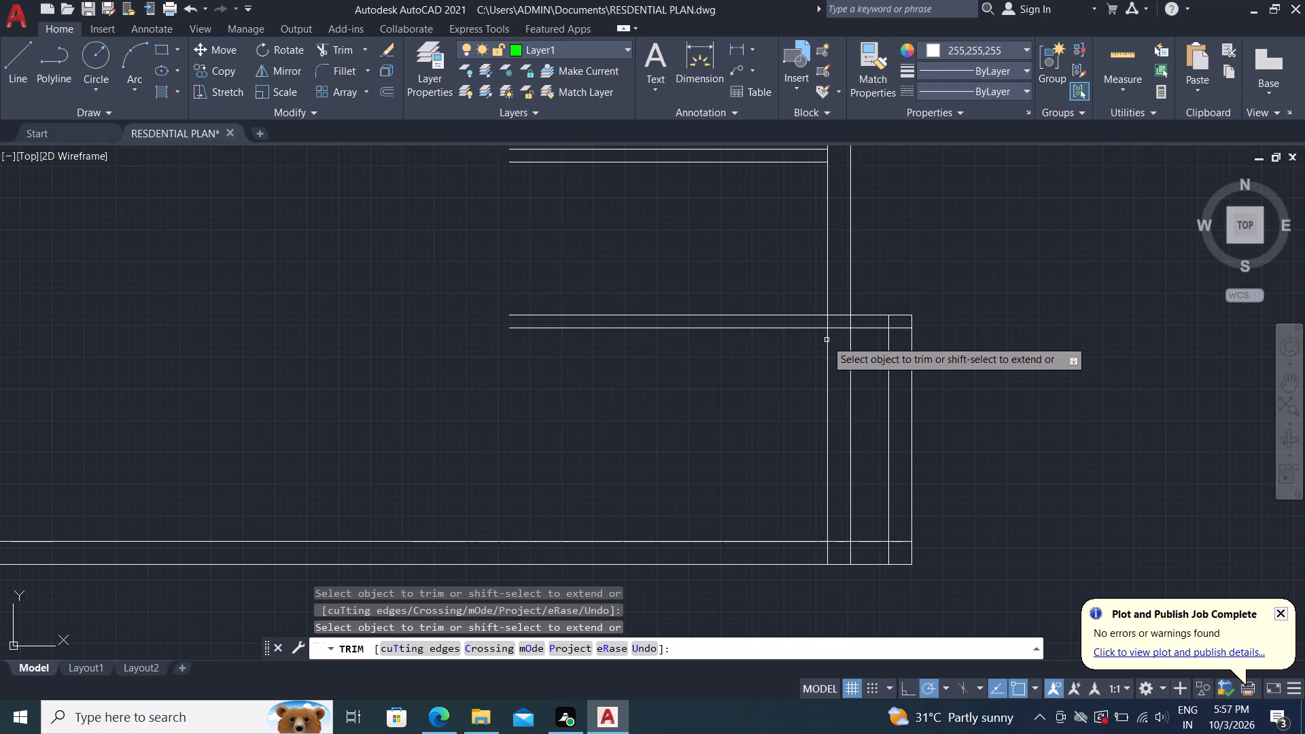
drag(826, 348, 854, 358)
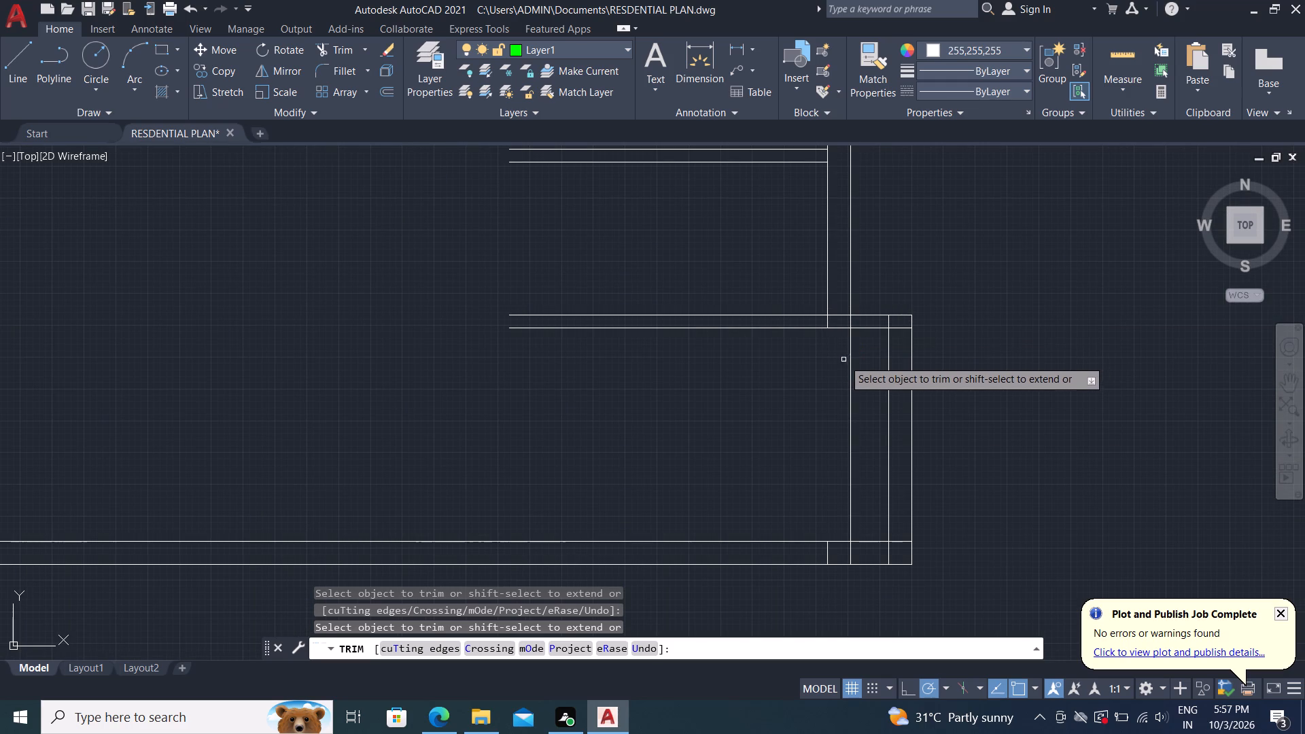
click(850, 366)
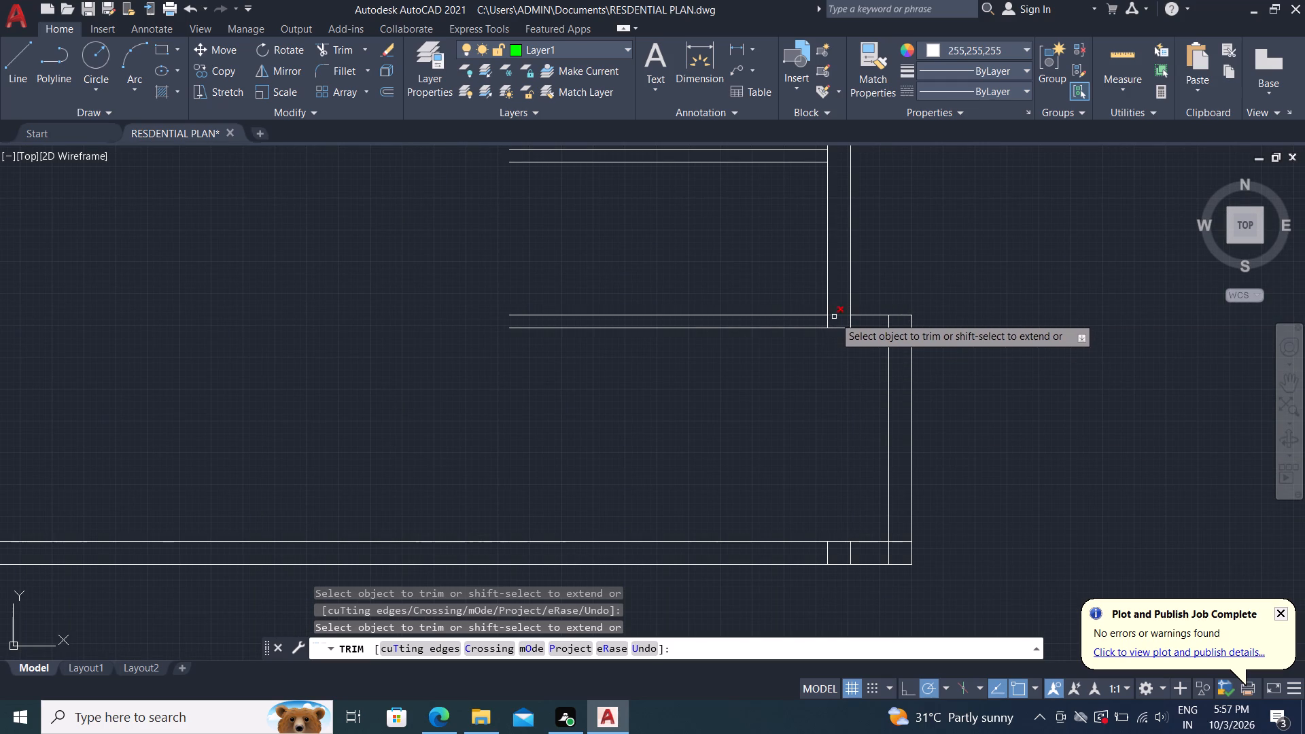
Trim the leftover segments where the lowest east-side partition meets the inset wall and the outer east wall.
click(835, 317)
click(828, 321)
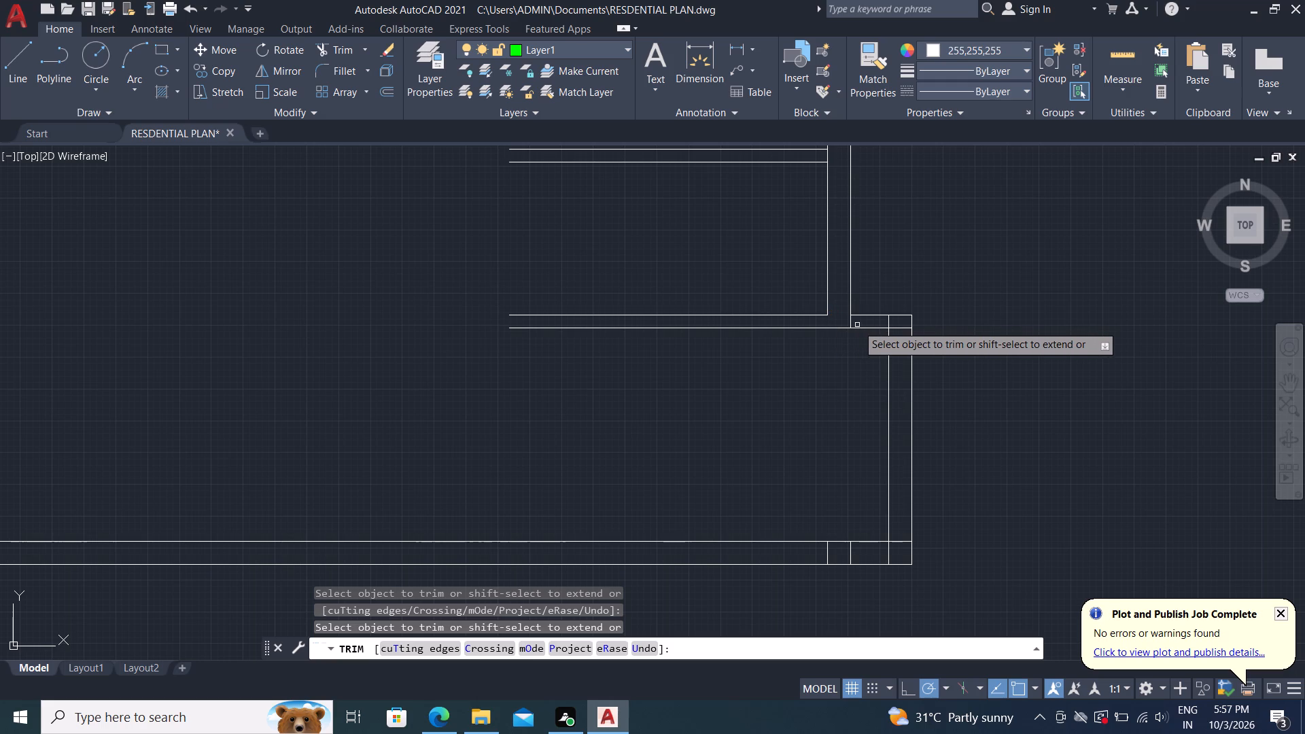
click(851, 322)
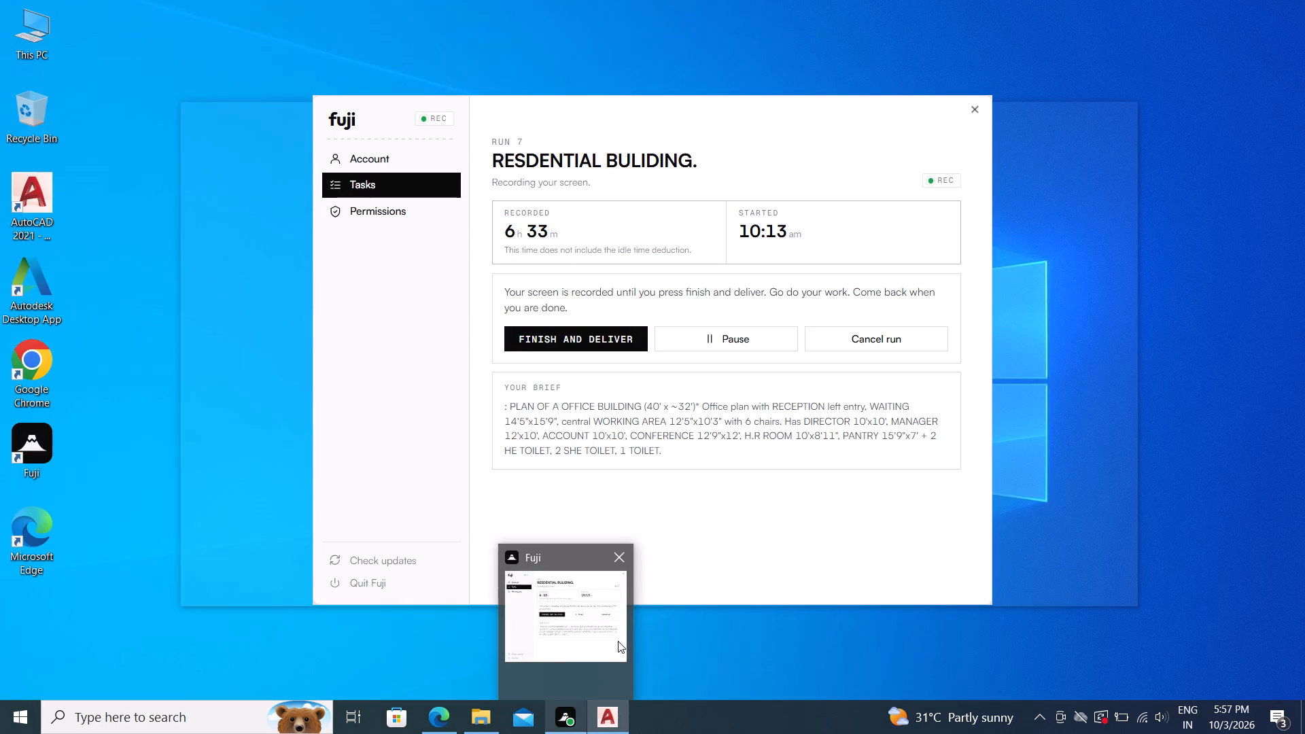
scroll(881, 325, up, 2)
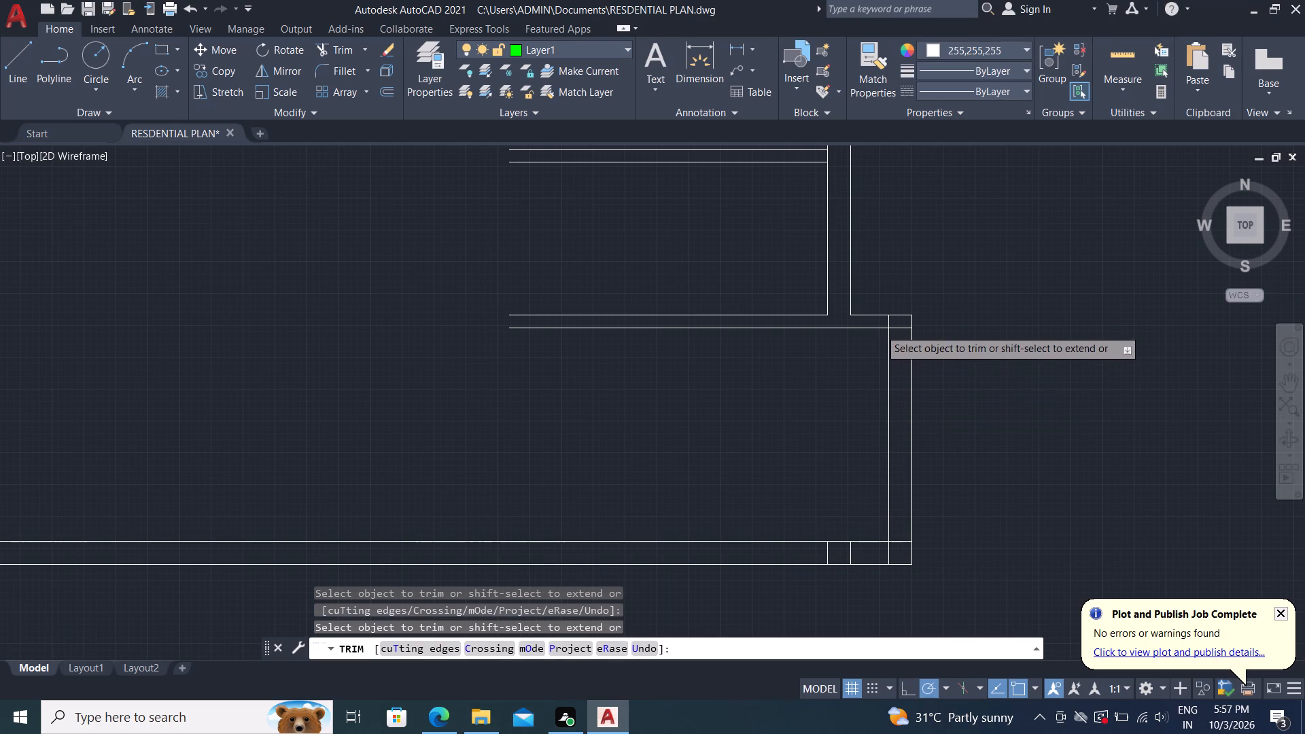
scroll(881, 324, up, 2)
drag(880, 293, 949, 372)
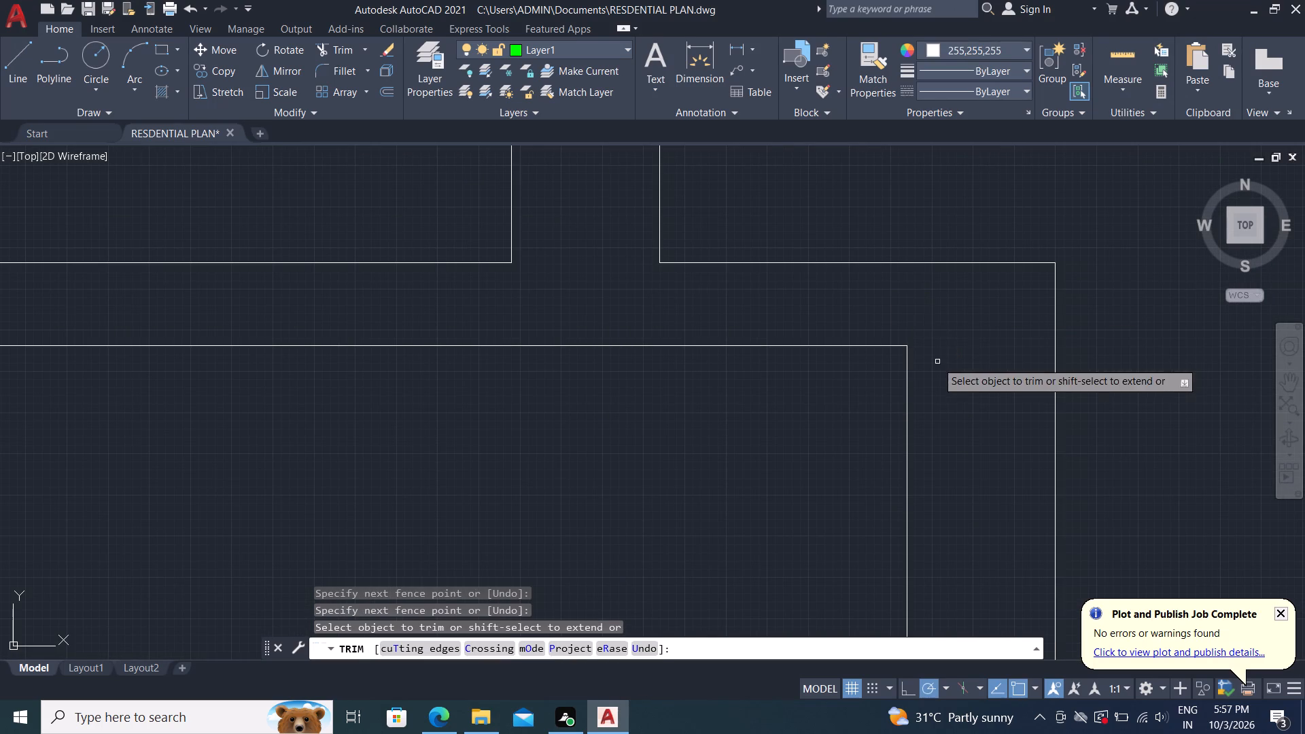
Trim the wall stubs inside the south wall's east end and the overlapping inner lines at the southeast corner.
scroll(928, 315, down, 2)
scroll(920, 246, down, 3)
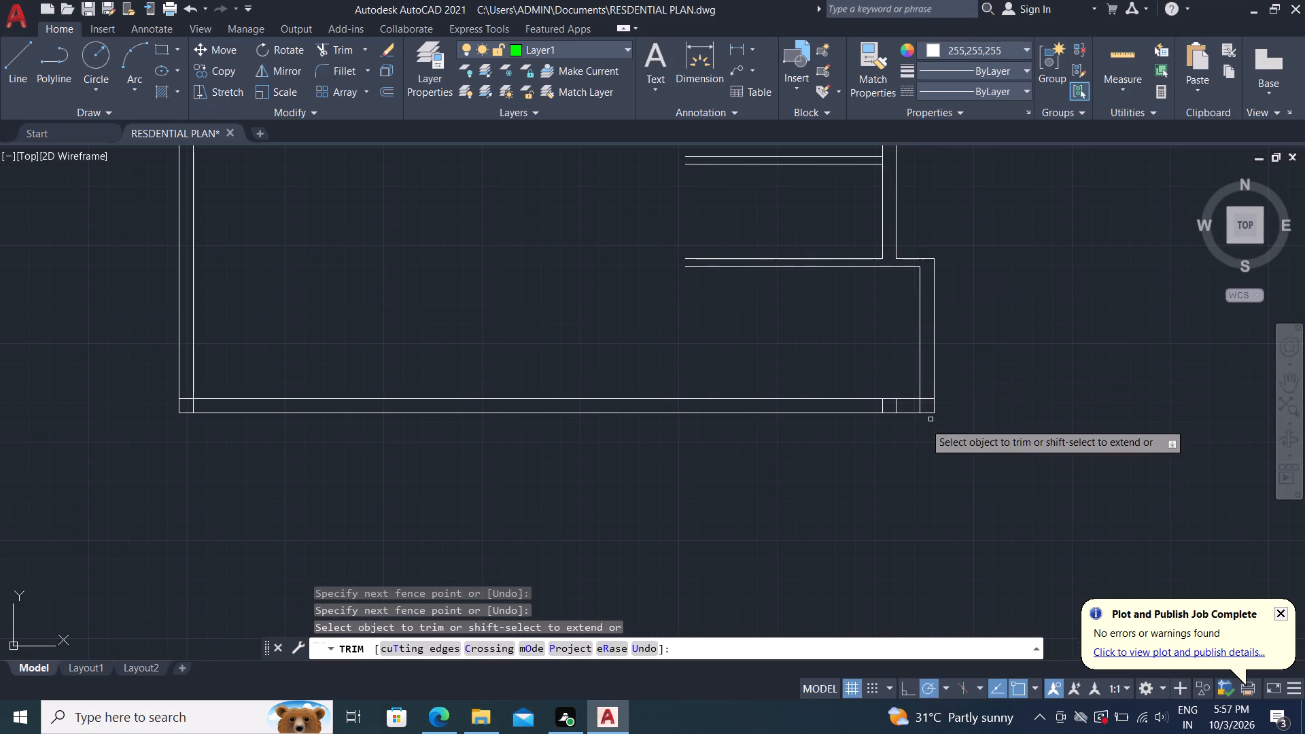
scroll(896, 432, up, 4)
middle_drag(894, 421, 875, 427)
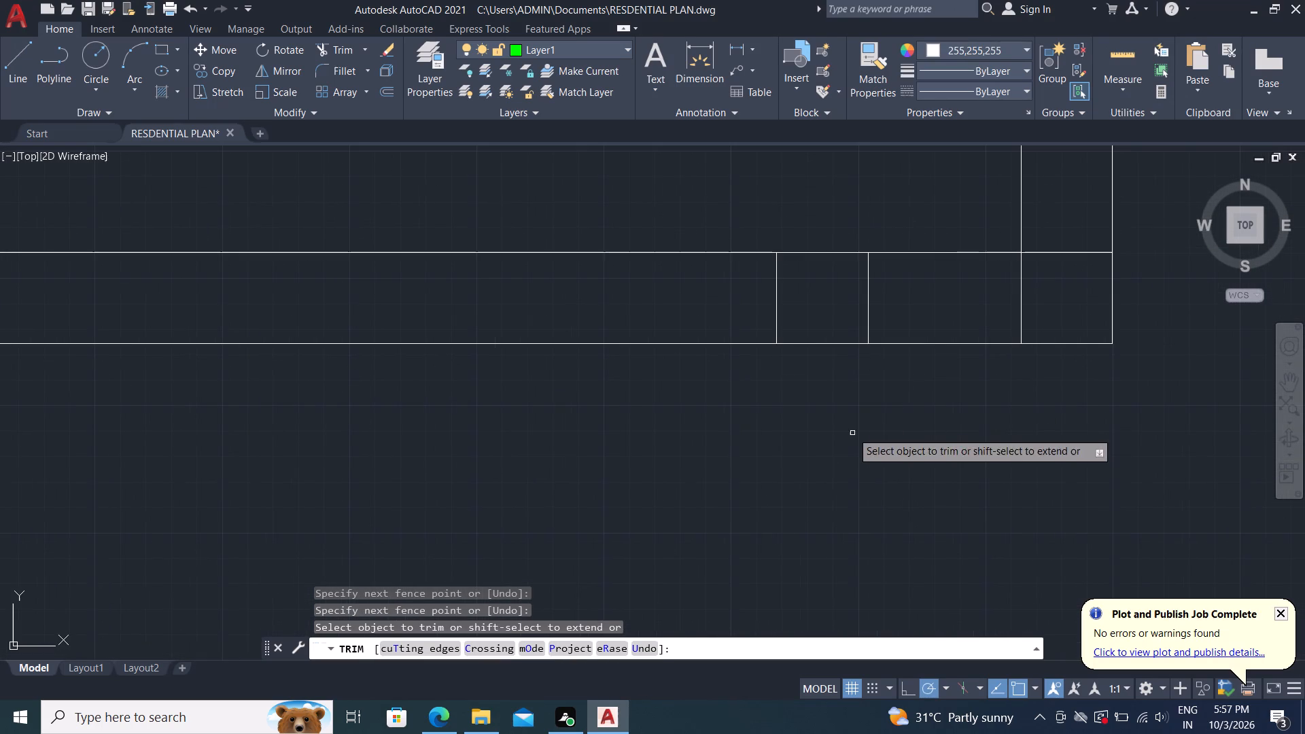
click(735, 299)
click(1029, 308)
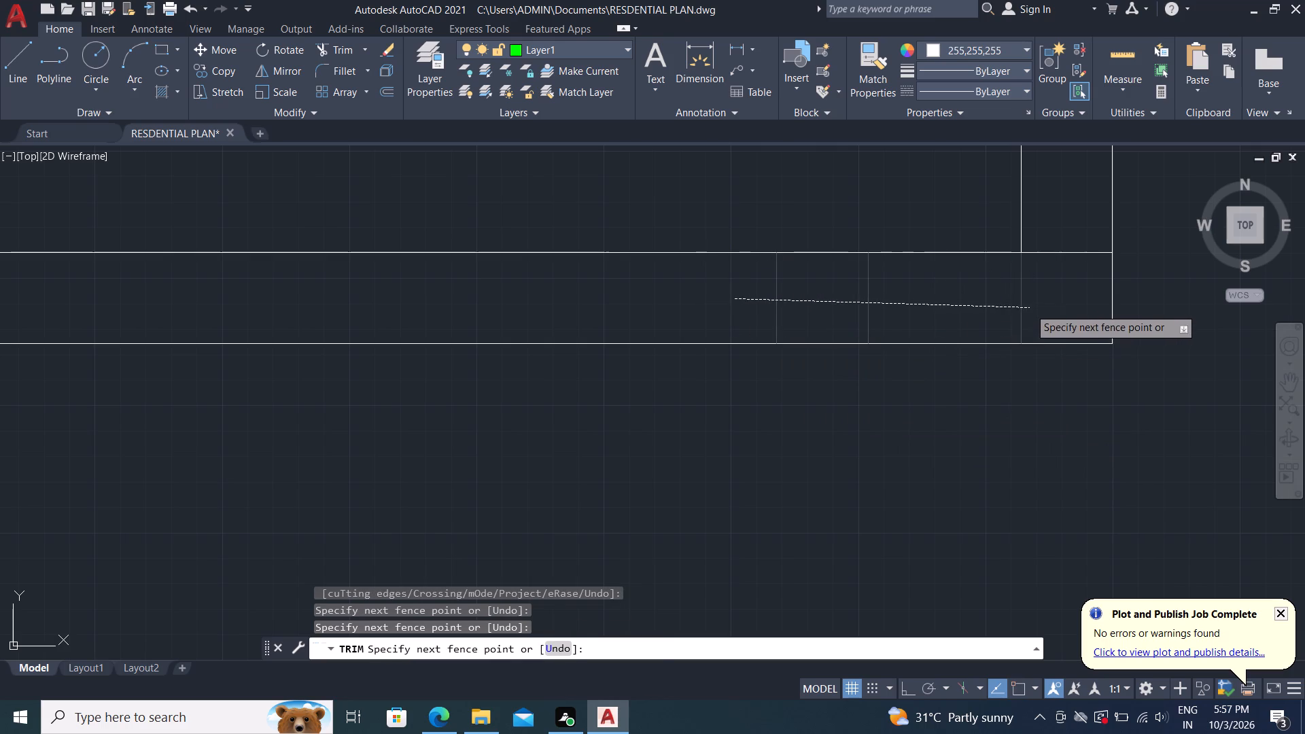
drag(1053, 196, 1062, 214)
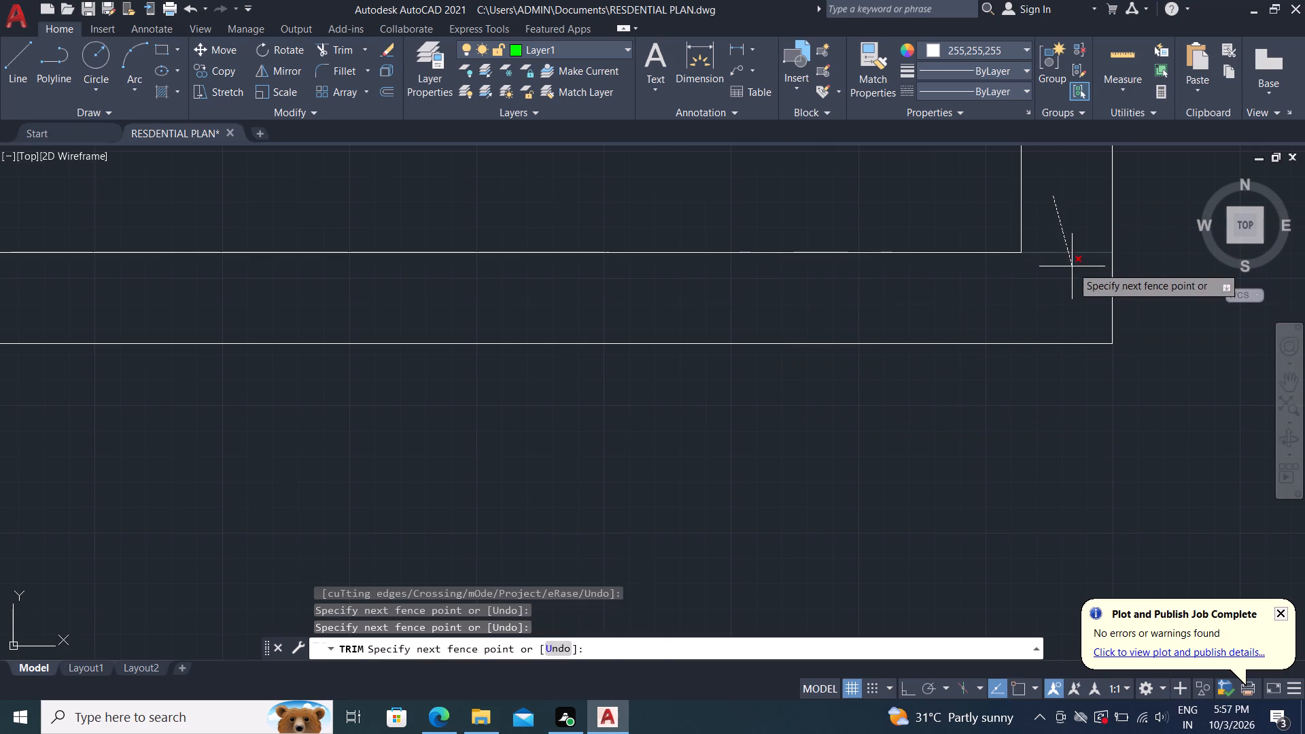
click(1077, 270)
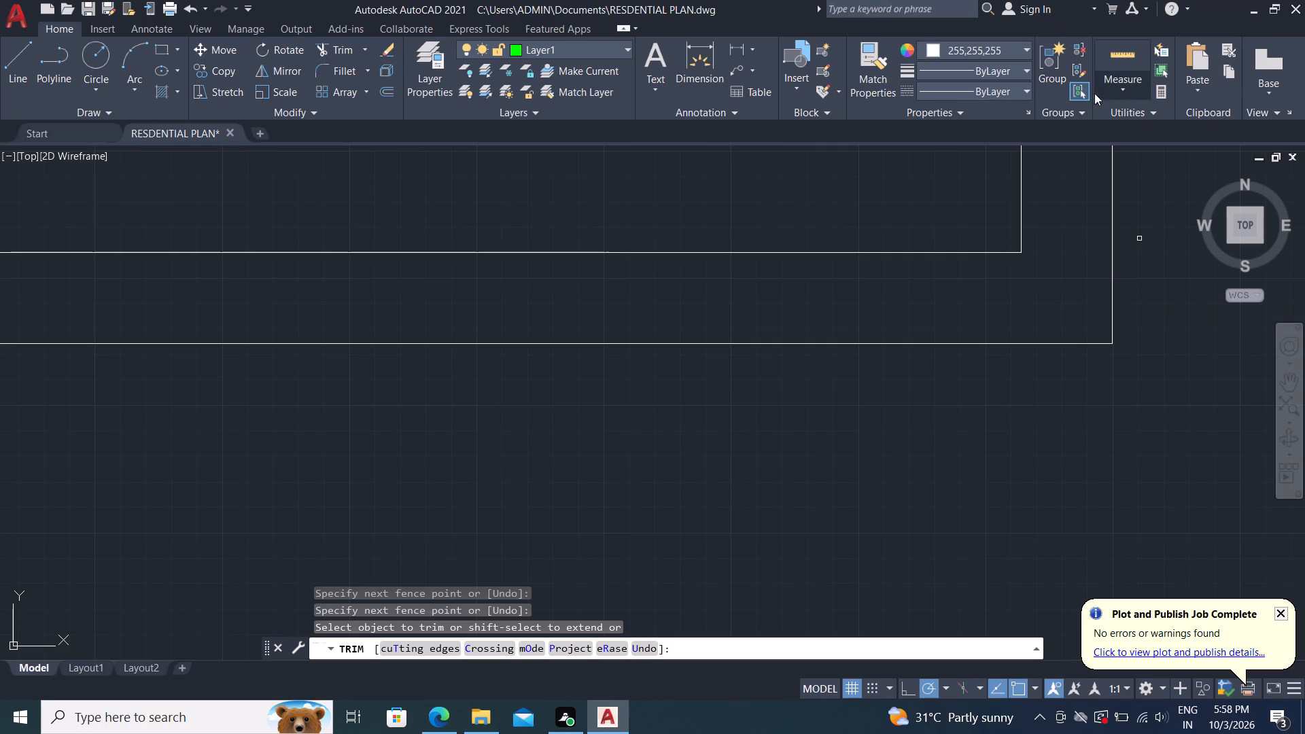
Offset the inner face of the southeast room's east wall 15'9" to the west.
scroll(945, 115, down, 2)
scroll(872, 185, down, 3)
middle_drag(863, 184, 893, 283)
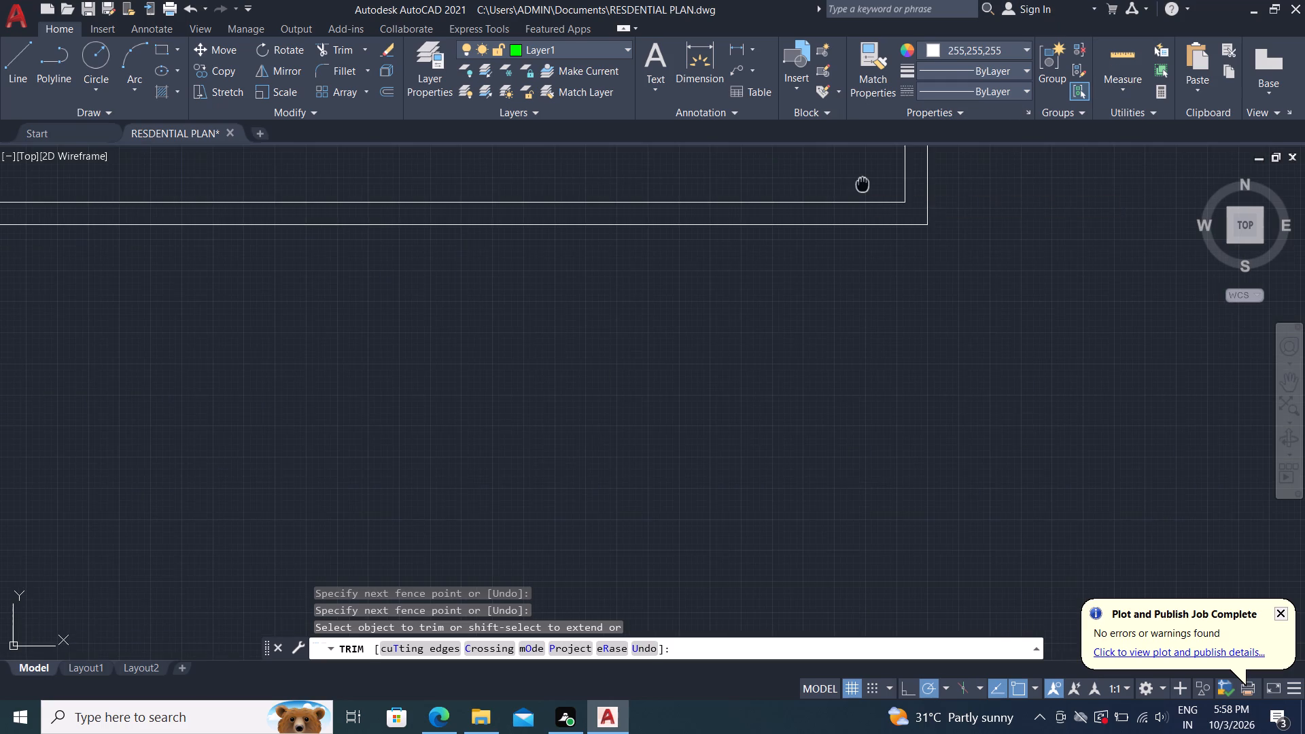
middle_drag(893, 283, 1016, 733)
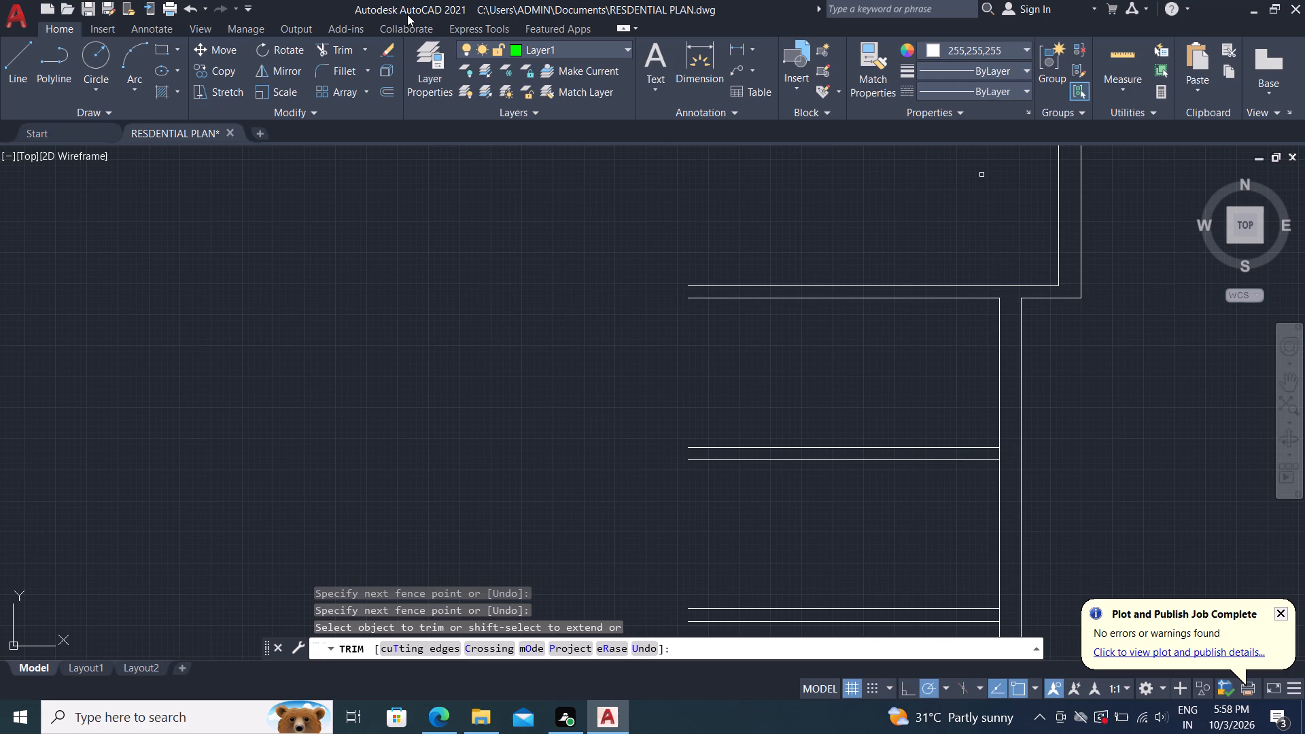
key(o)
key(Escape)
text(o)
key(space)
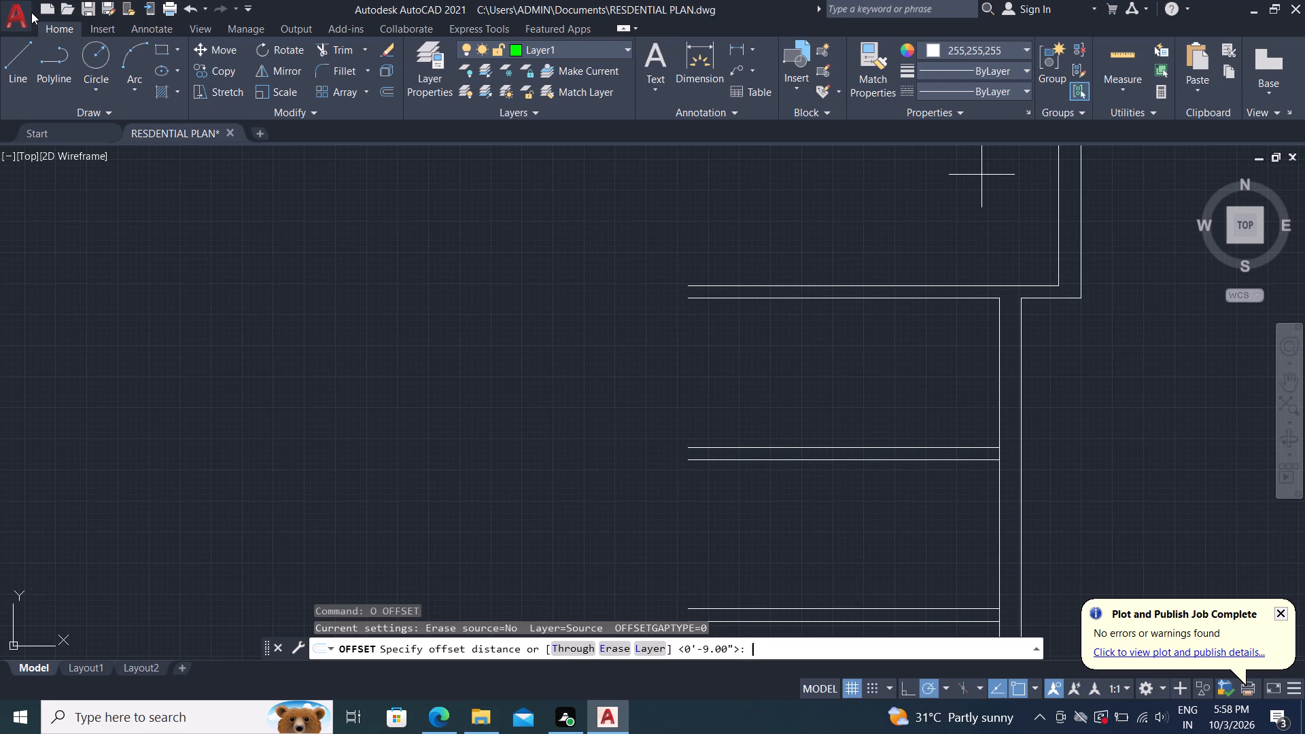
text(15')
text(9")
key(Return)
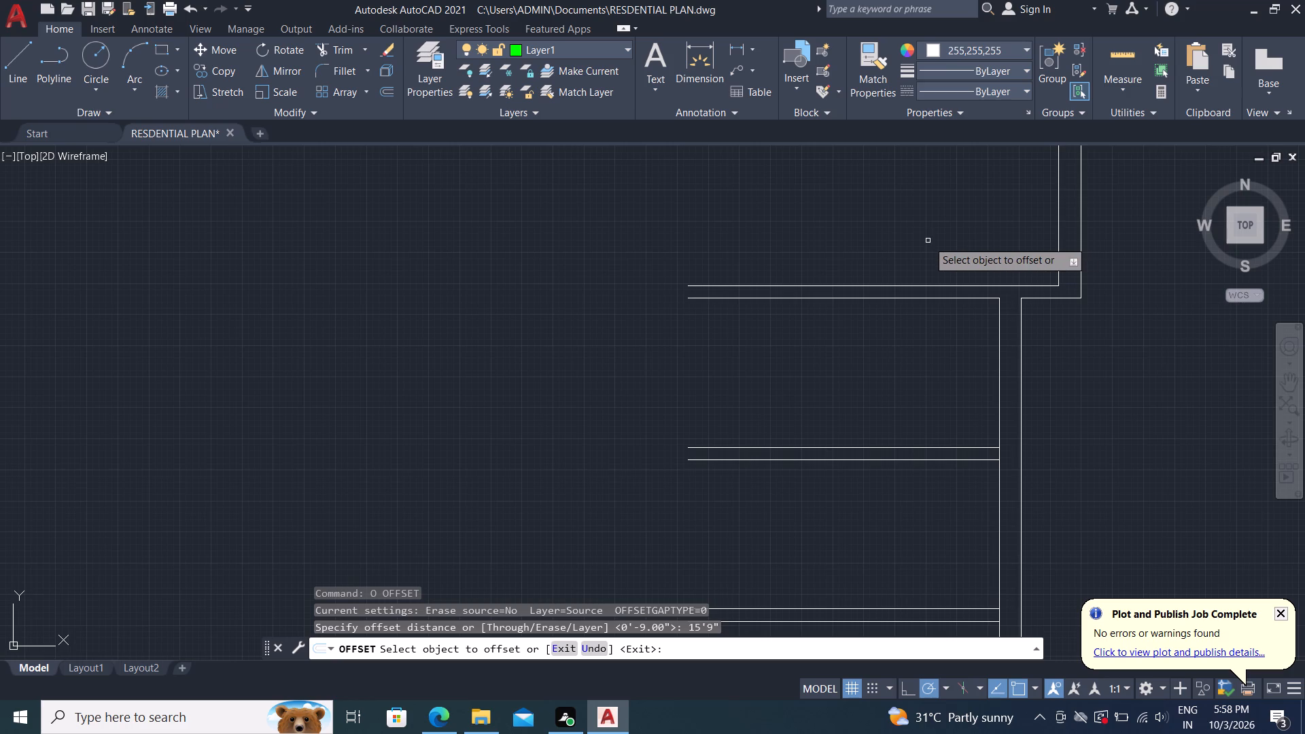
scroll(928, 241, down, 1)
middle_drag(777, 514, 778, 514)
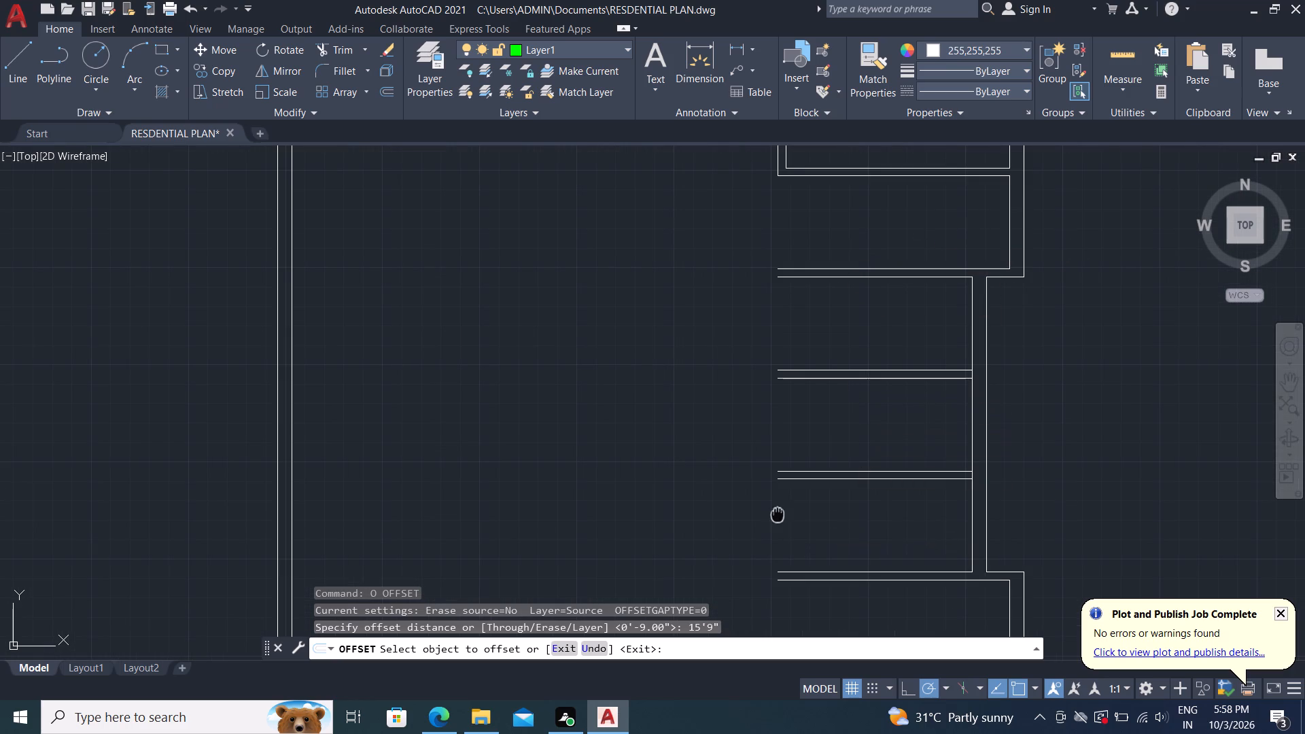
middle_drag(778, 514, 843, 366)
middle_drag(864, 297, 882, 237)
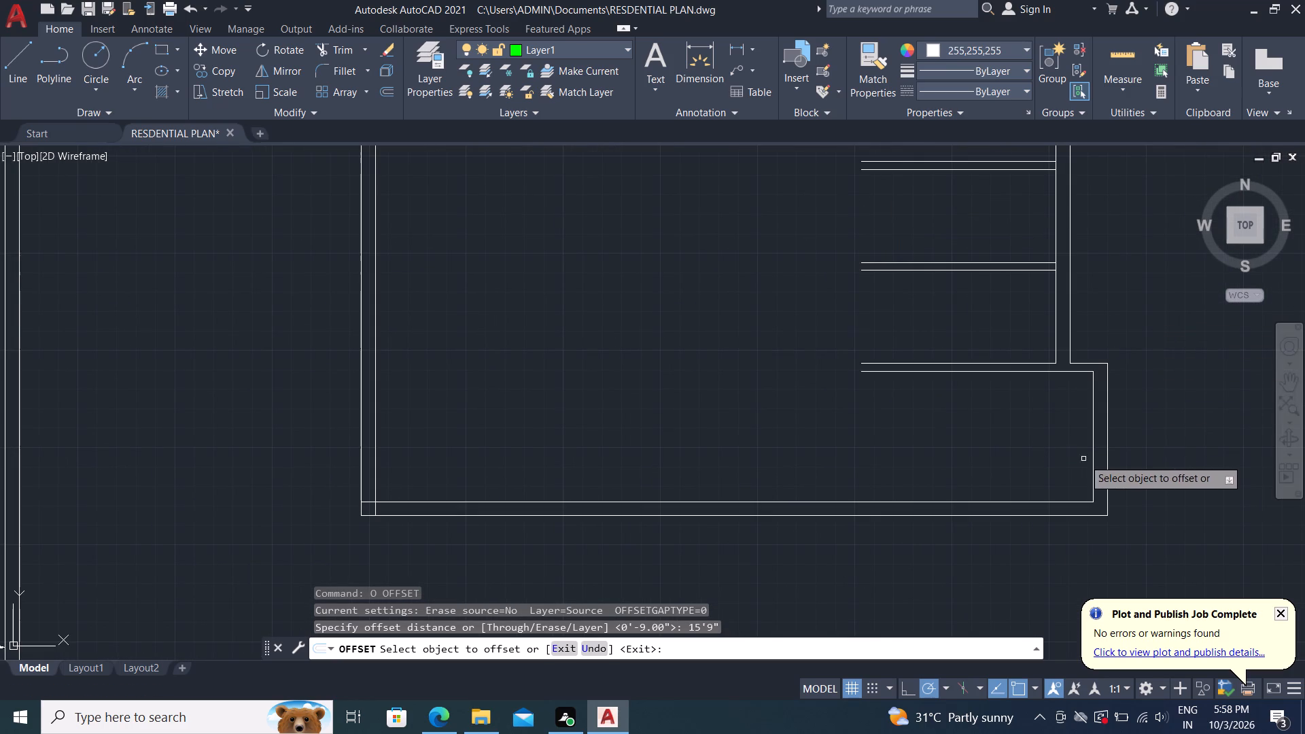
click(1090, 462)
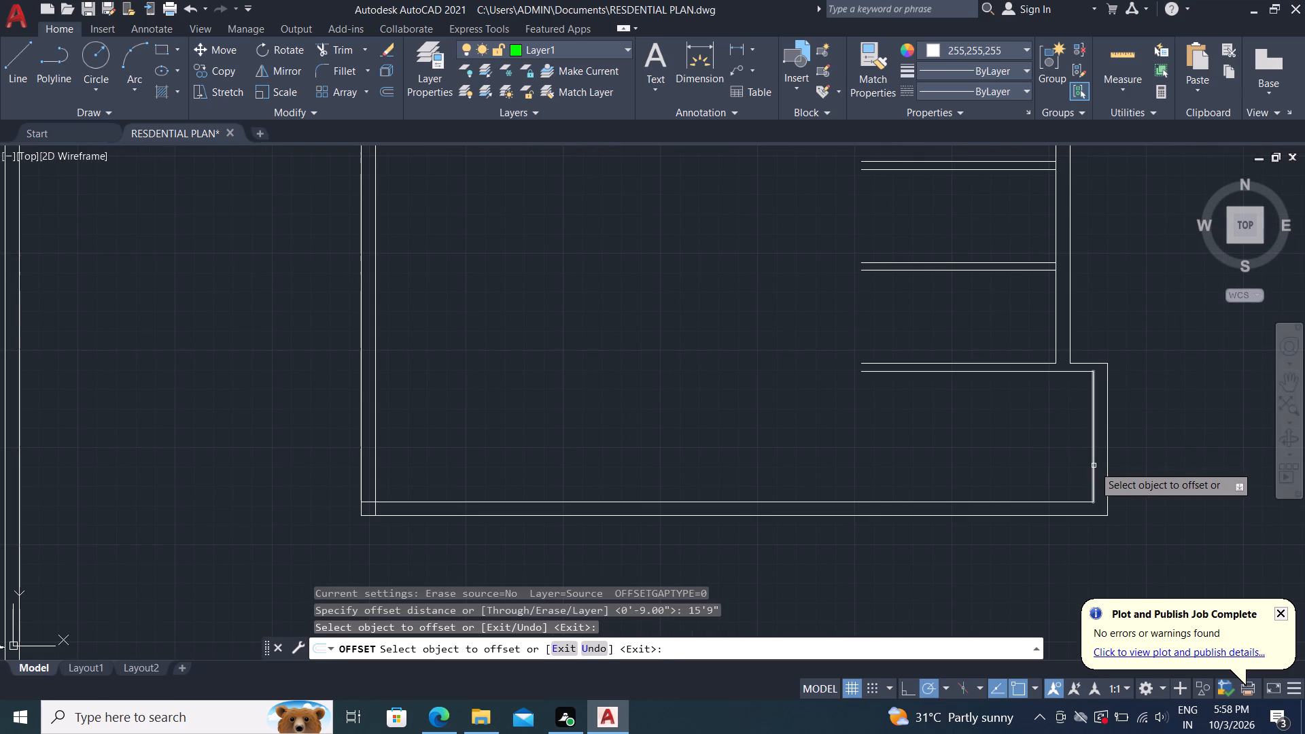
click(1094, 466)
drag(689, 434, 689, 427)
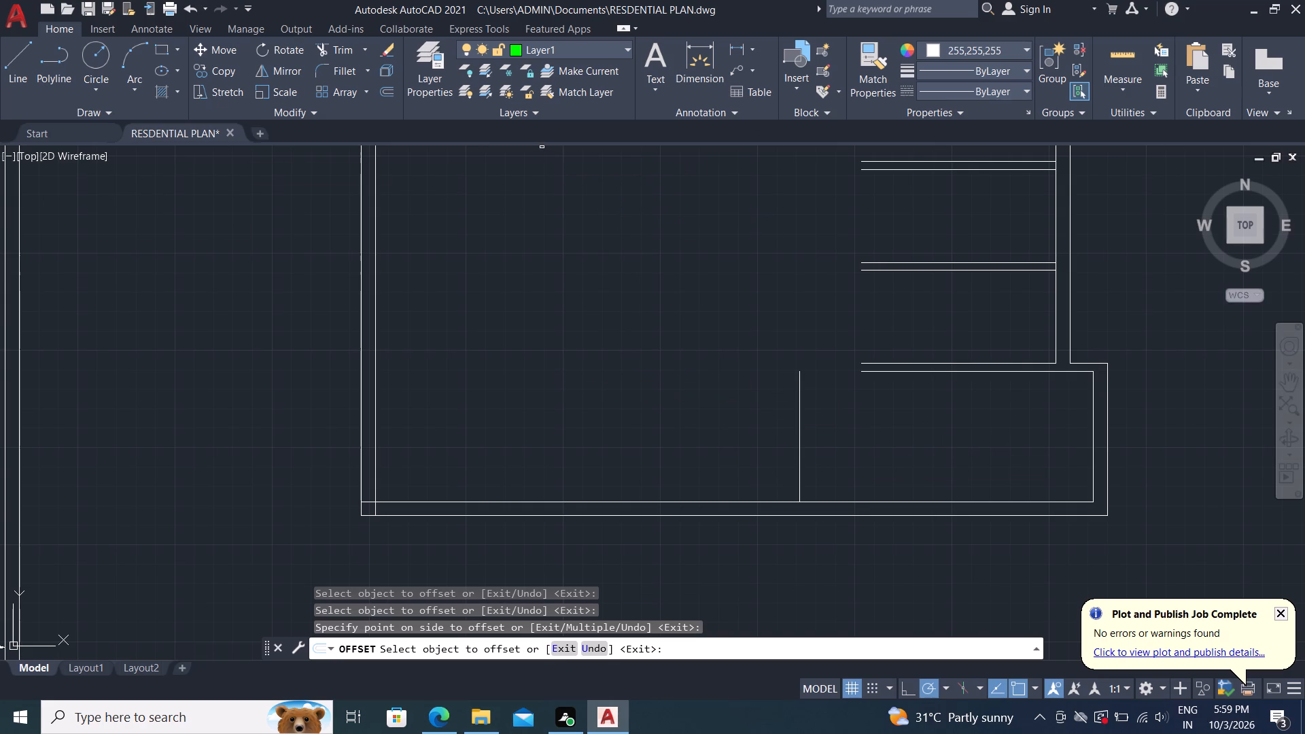
key(Escape)
Trim the inset wall's inner line between the two lines of each middle partition to open both wall junctions.
text(tr)
key(space)
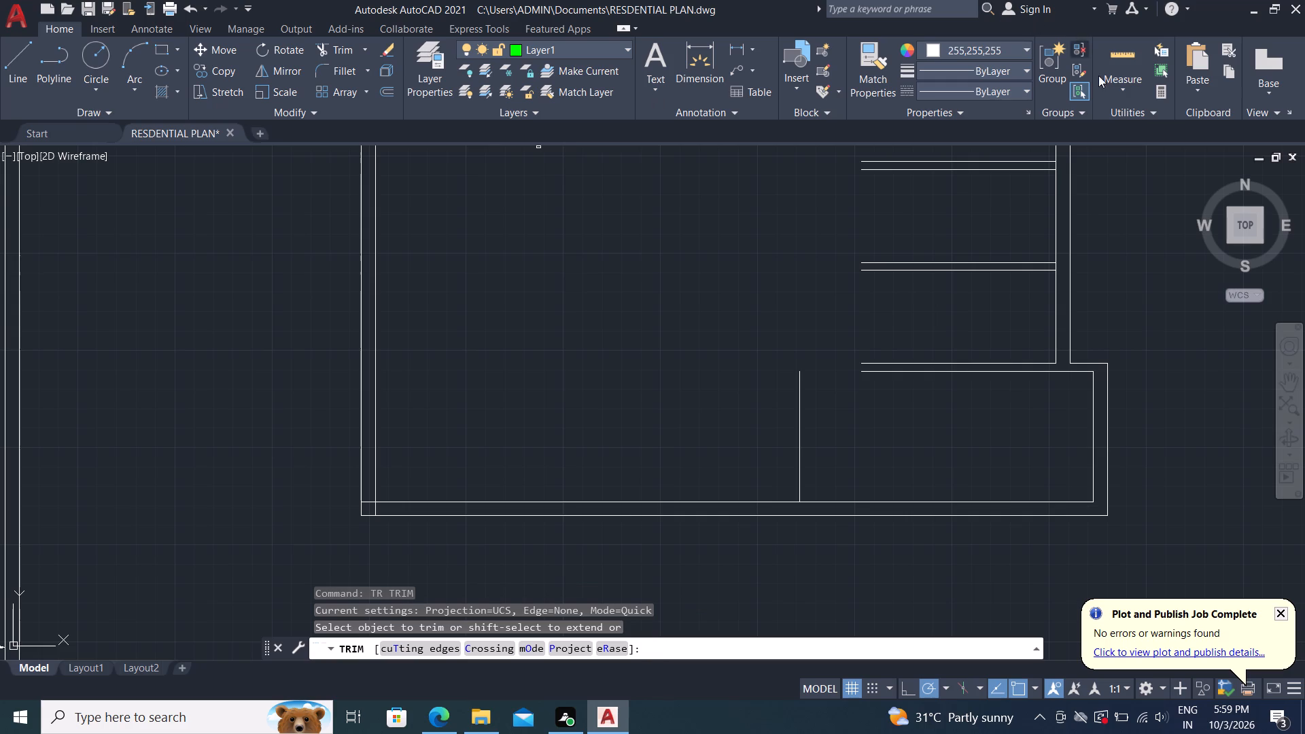
scroll(1055, 277, up, 3)
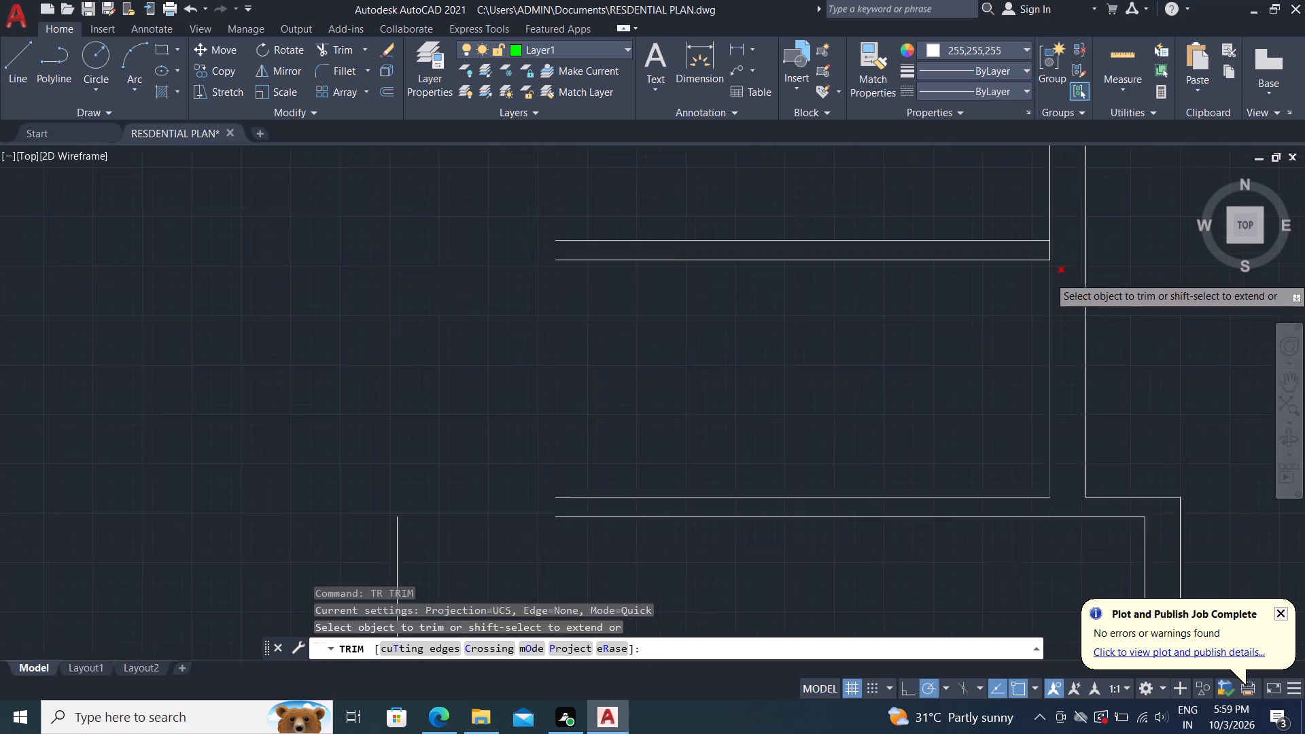
click(1044, 235)
scroll(855, 317, down, 2)
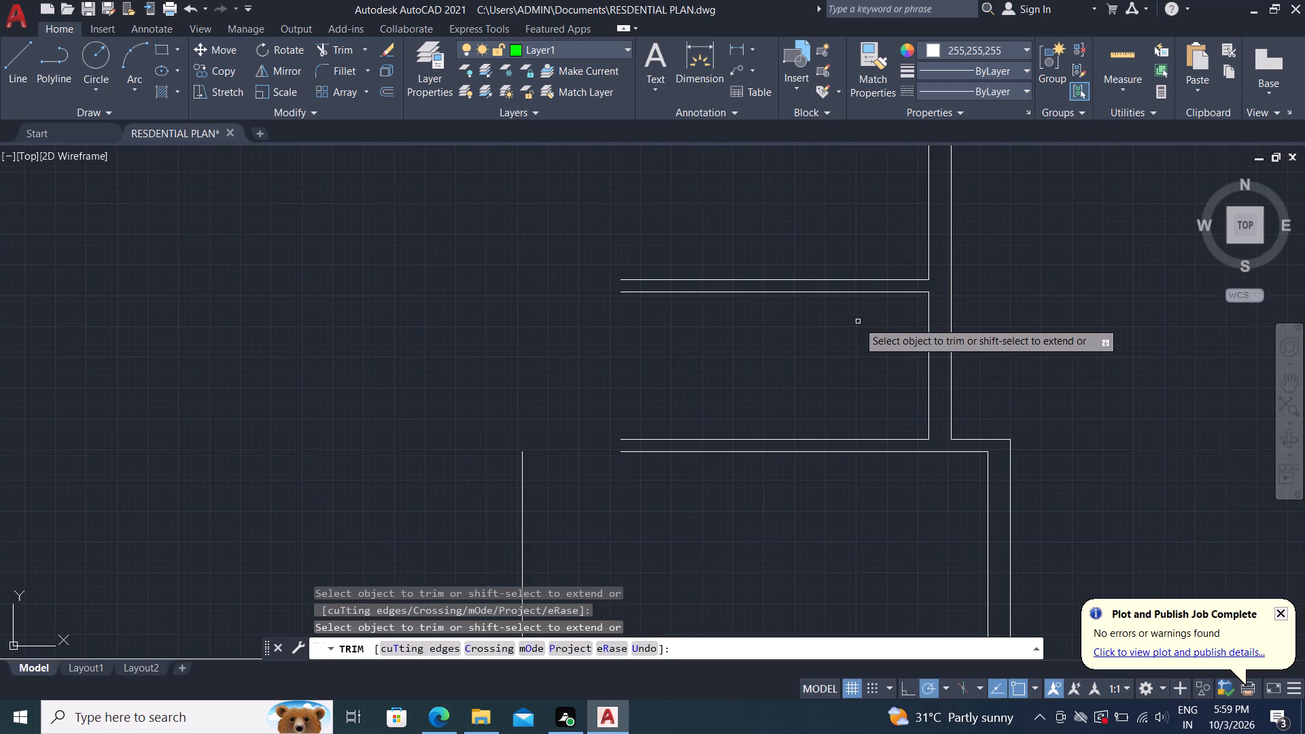
middle_drag(858, 321, 710, 733)
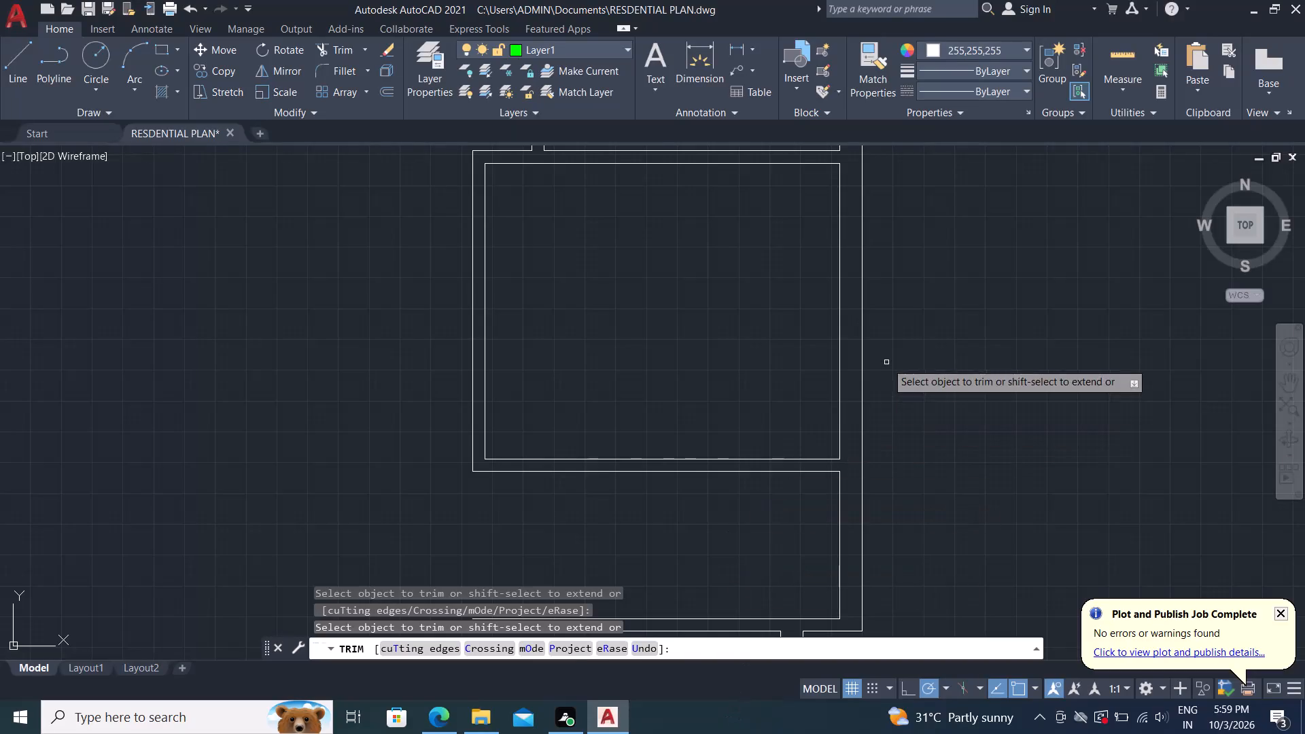
scroll(886, 362, down, 1)
middle_drag(925, 531, 985, 280)
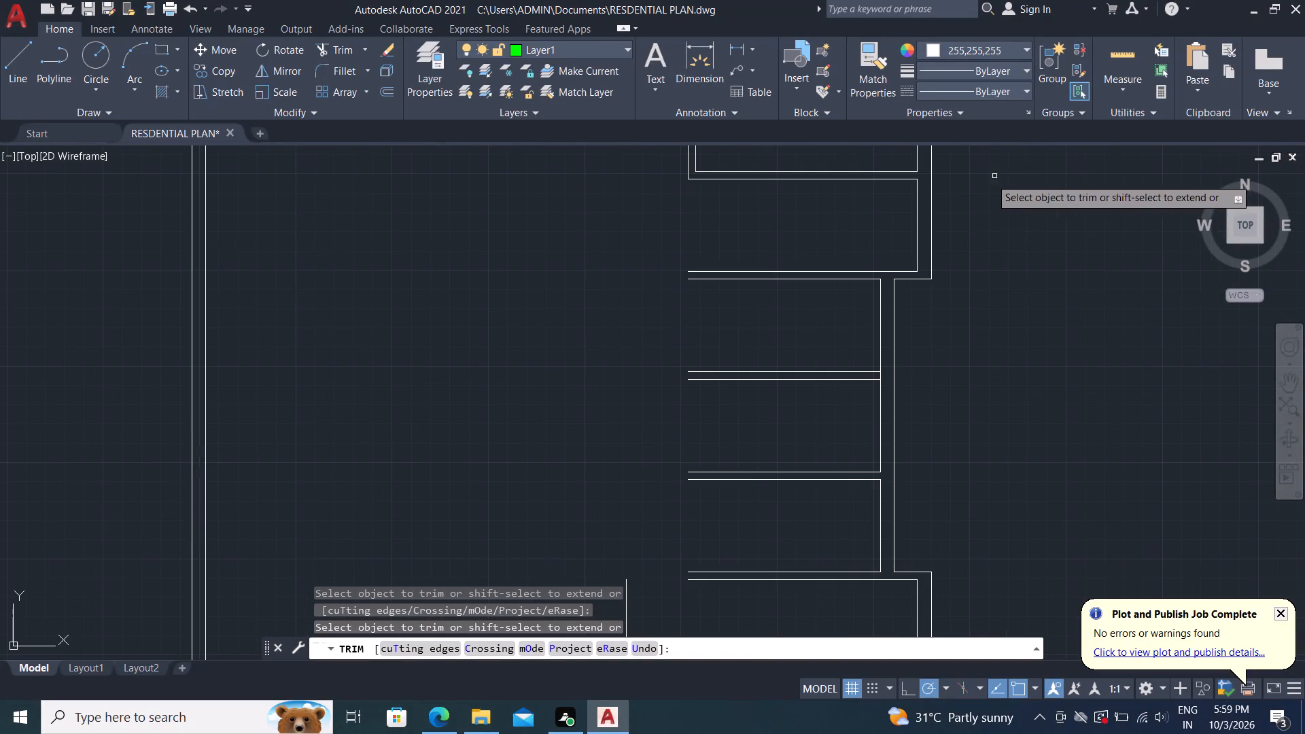
scroll(869, 376, up, 2)
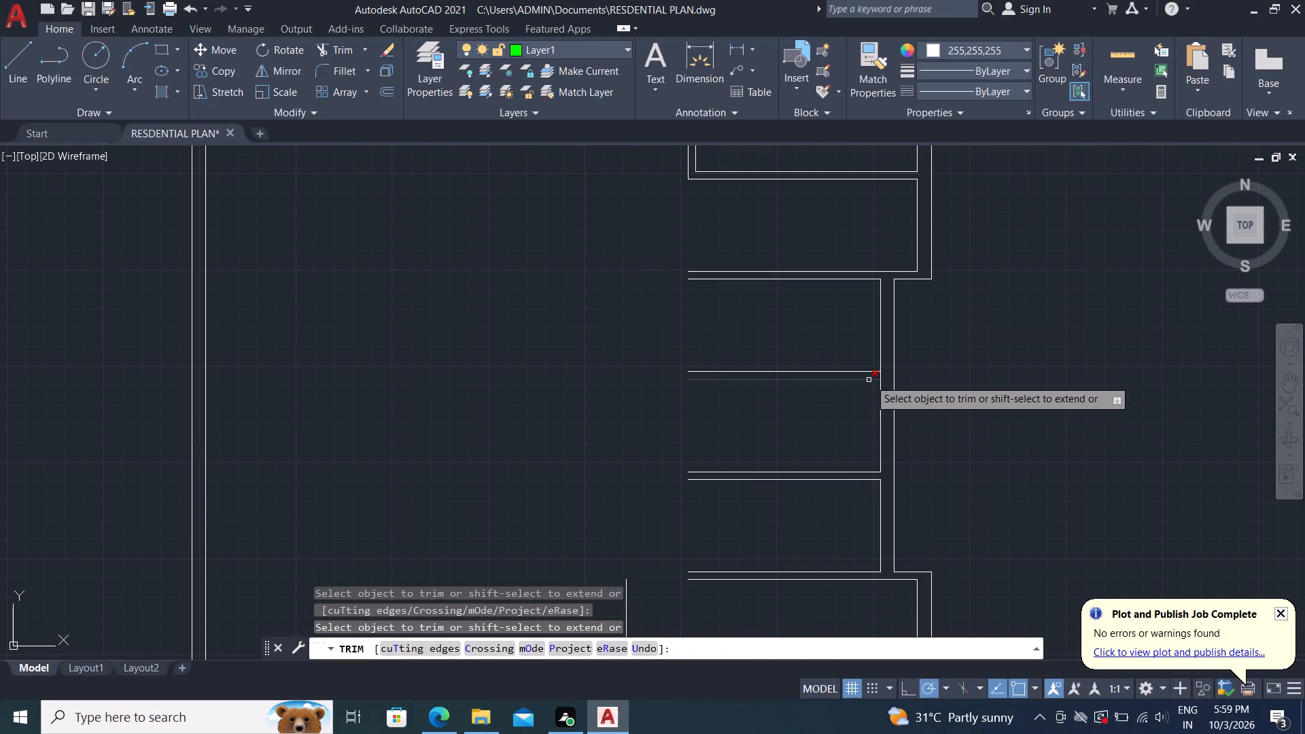
click(890, 374)
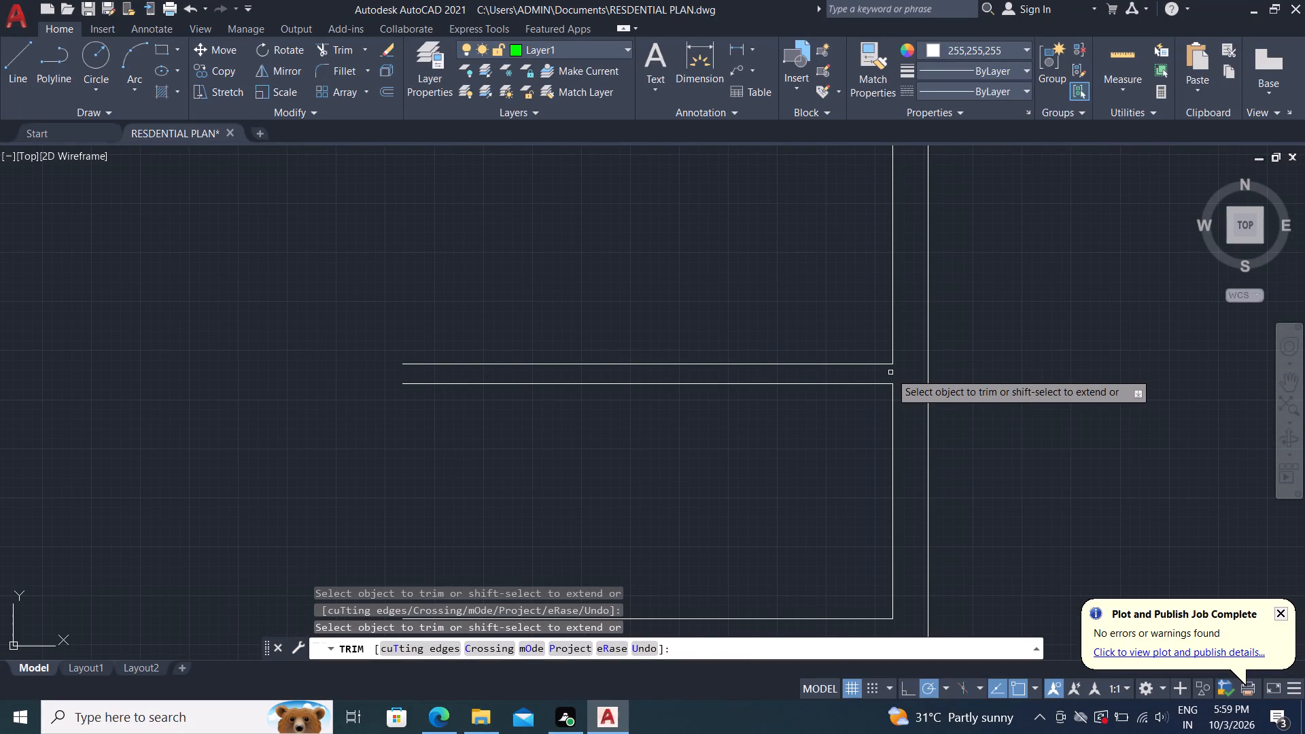
scroll(1000, 294, down, 2)
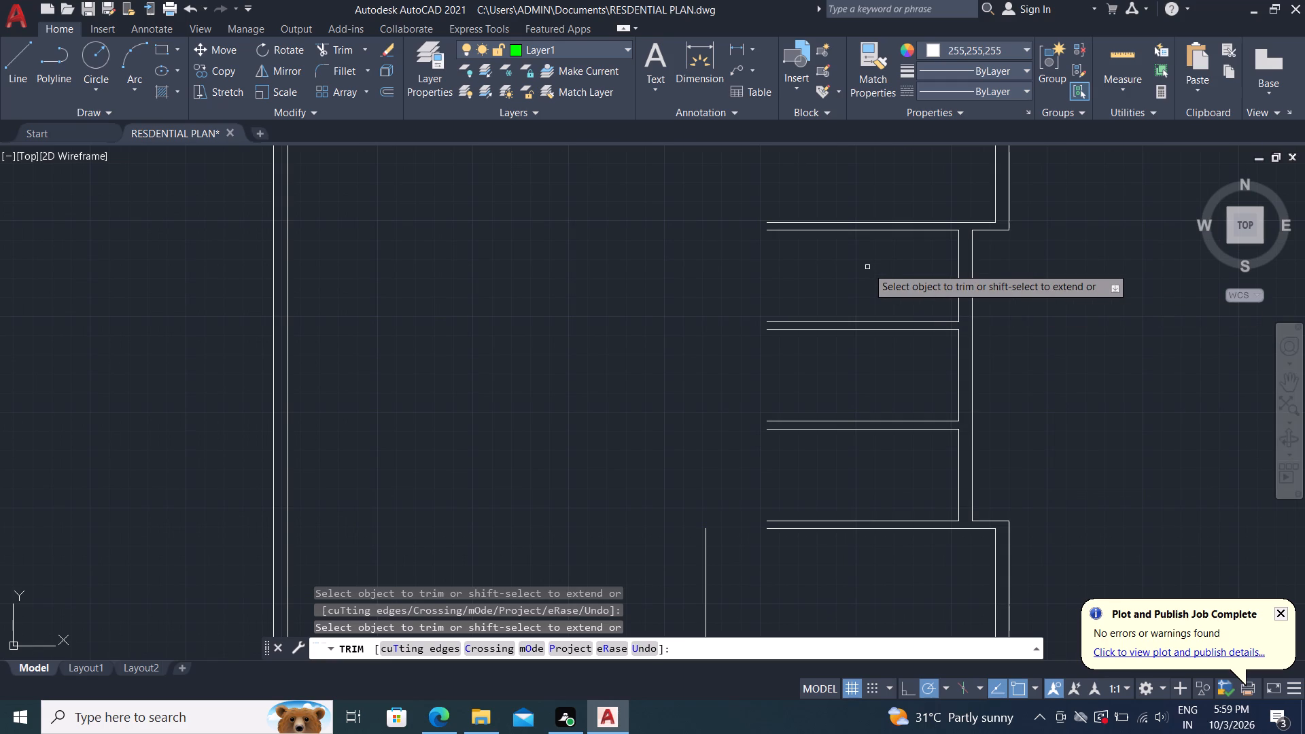
key(Escape)
Offset the inset wall's inner face 8' to the west in each of the three small east-side rooms.
text(o 8')
key(space)
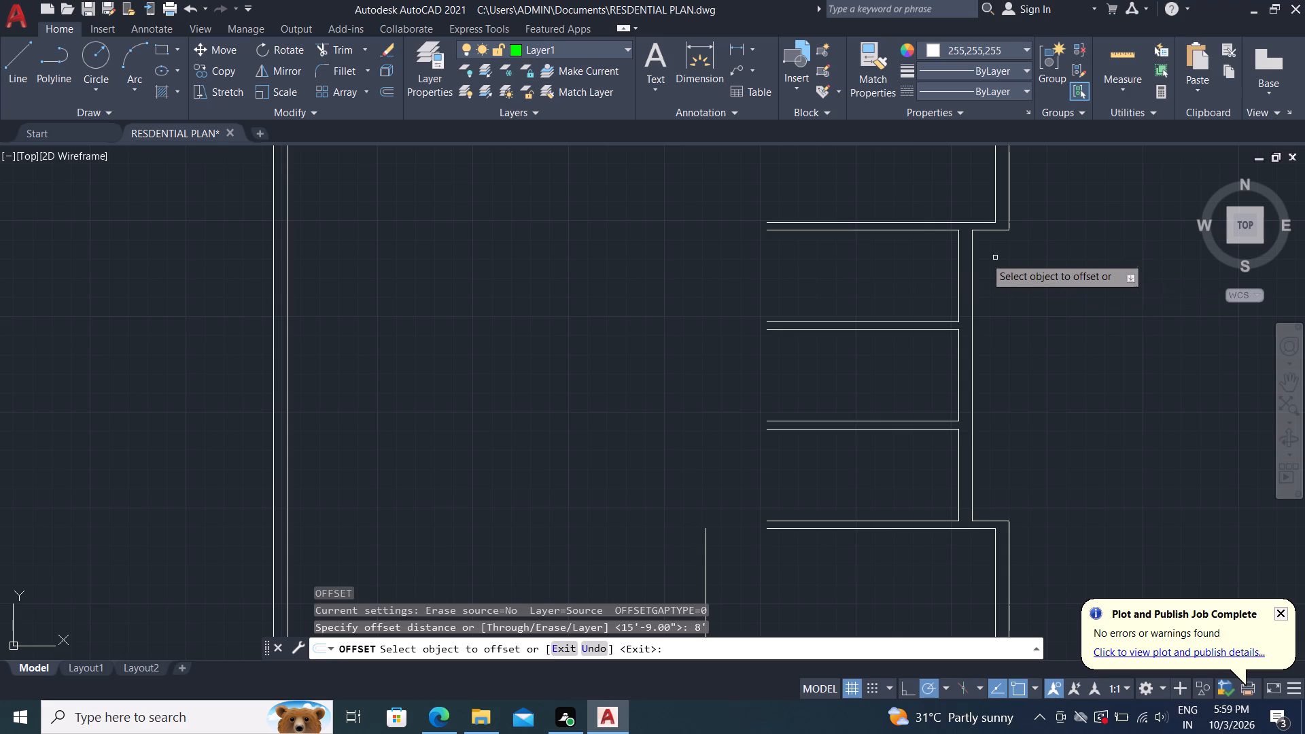
click(956, 256)
click(909, 259)
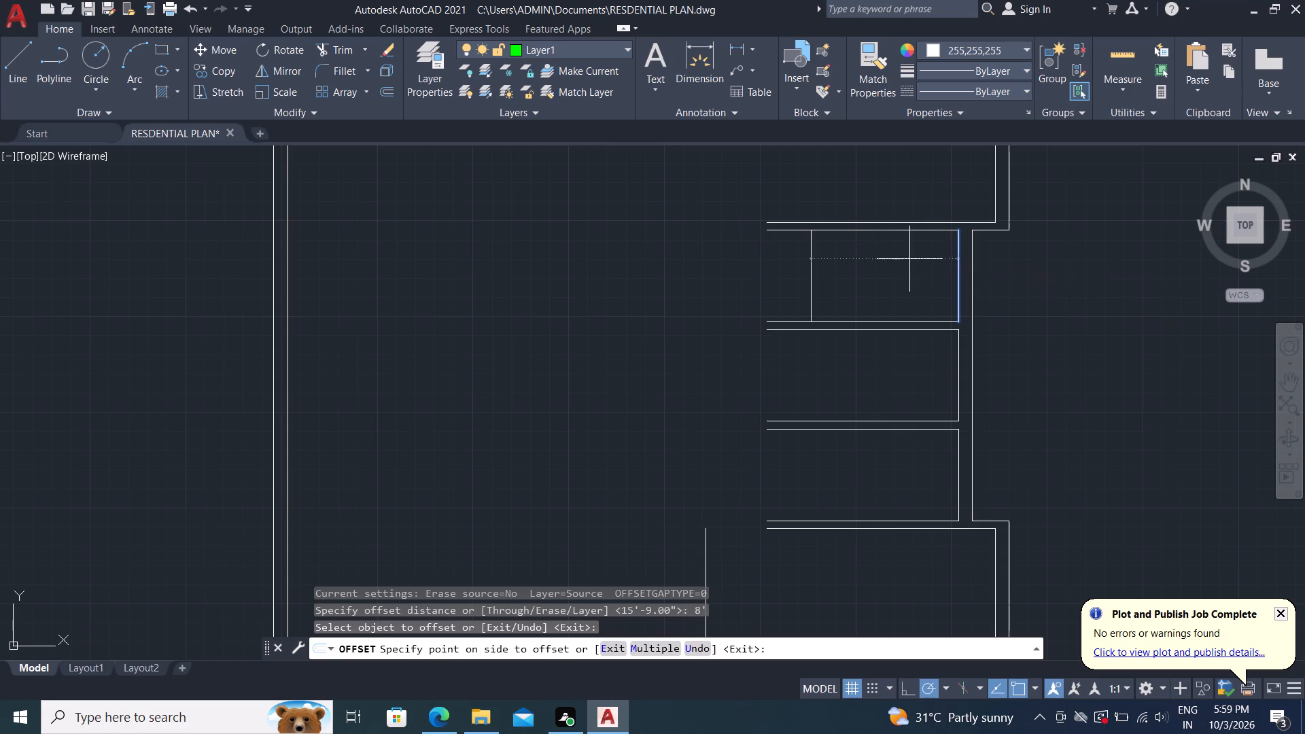
click(958, 373)
click(913, 362)
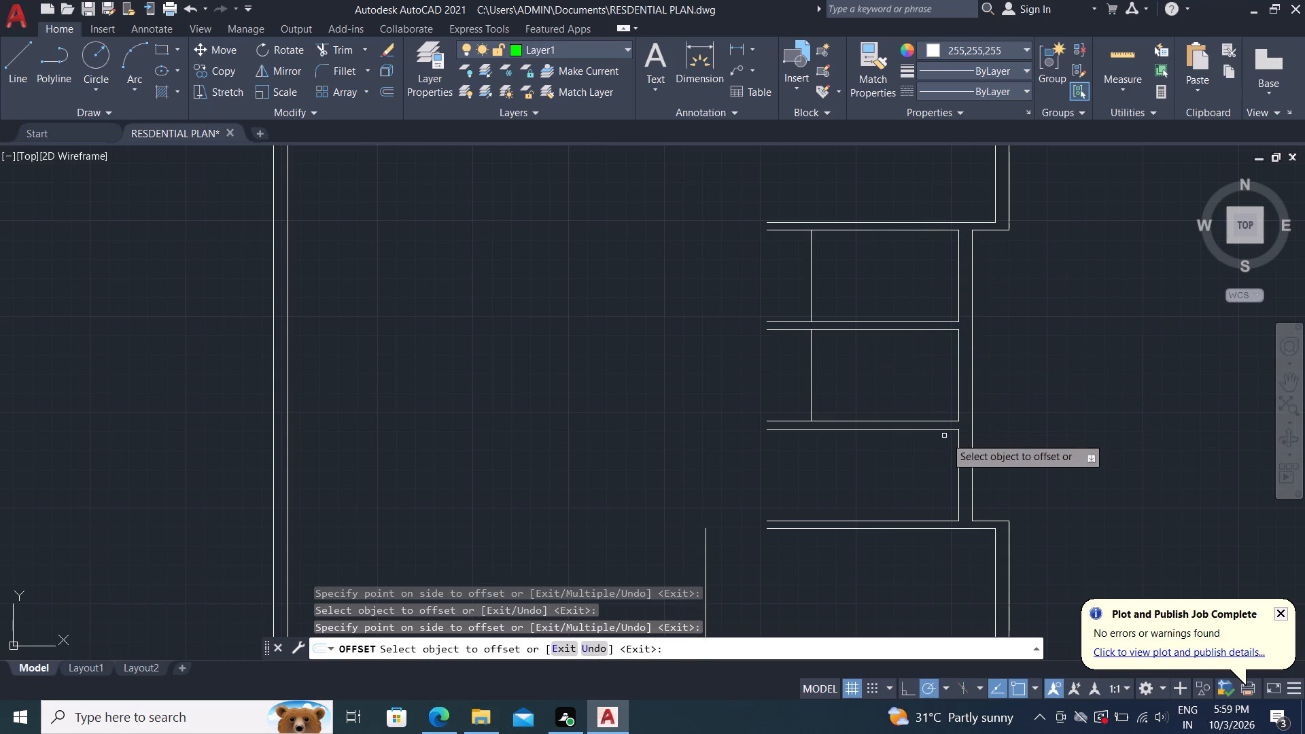
click(957, 453)
click(909, 447)
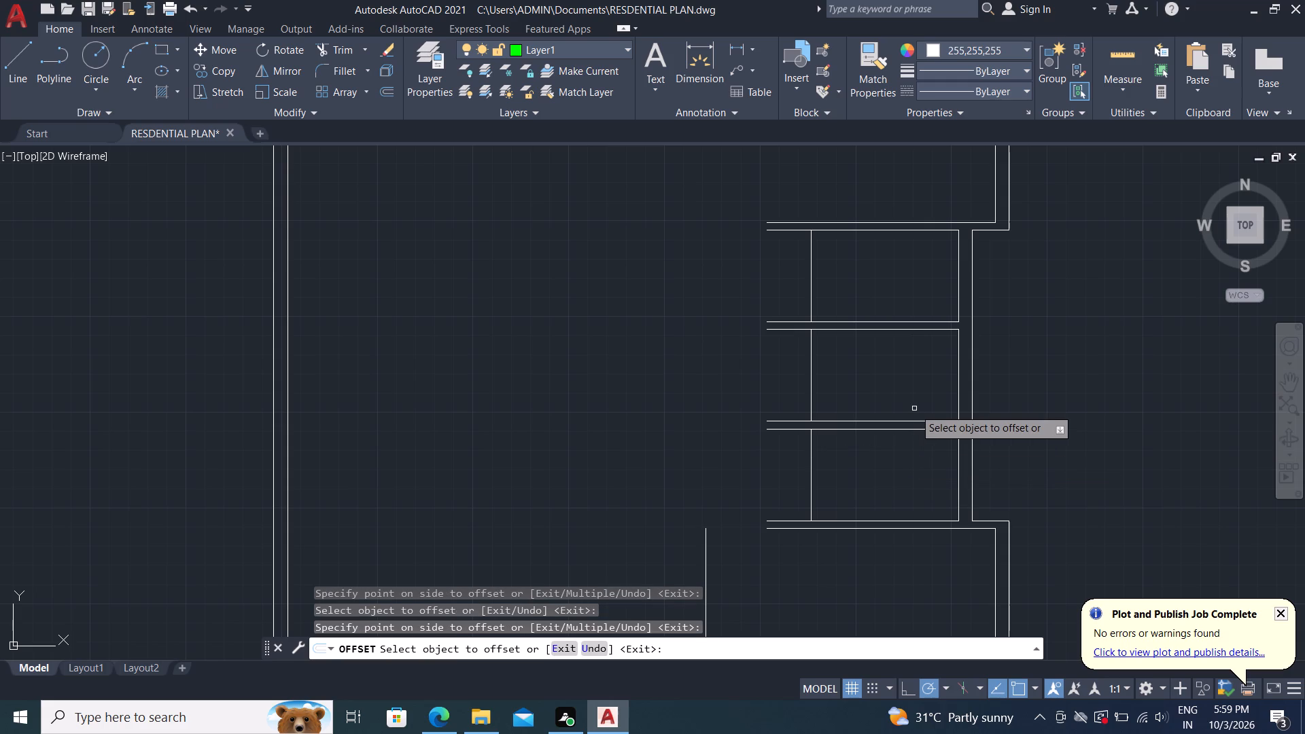
key(Escape)
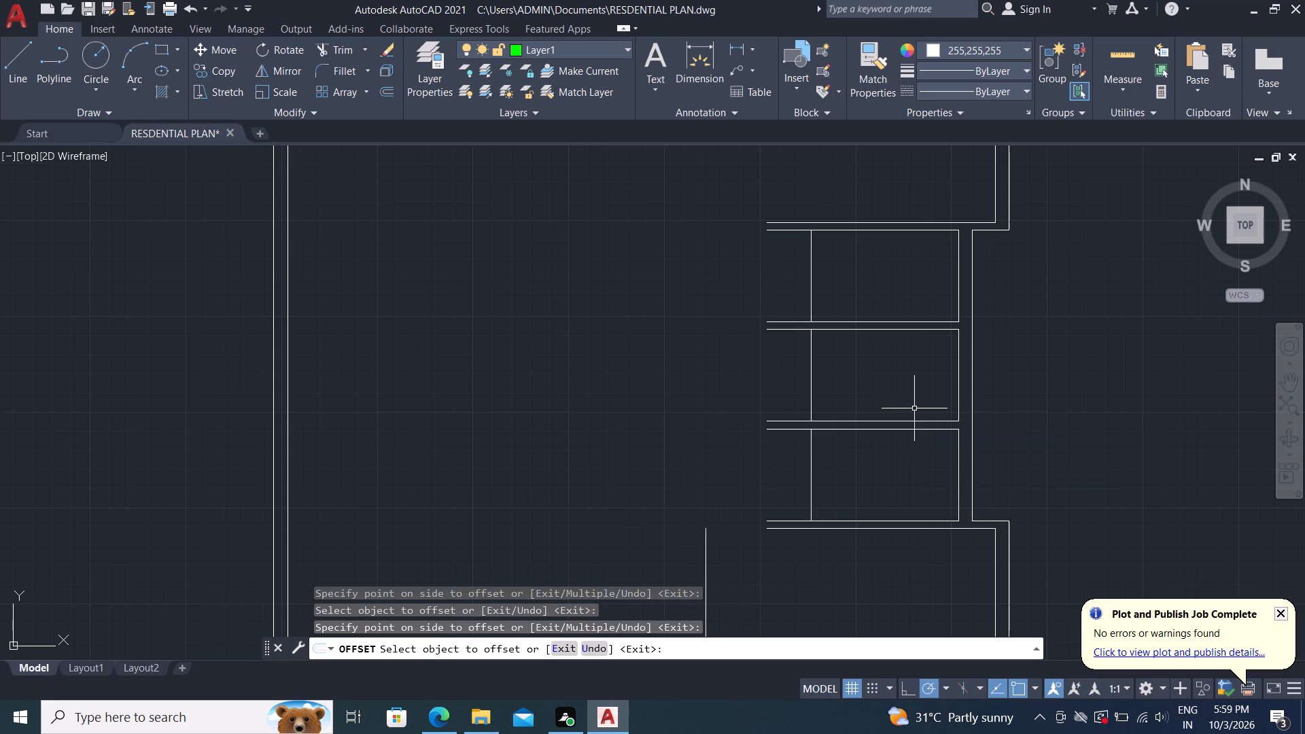
Offset the new west wall line of each of the three small rooms 5" to the west.
text(o)
key(space)
key(5)
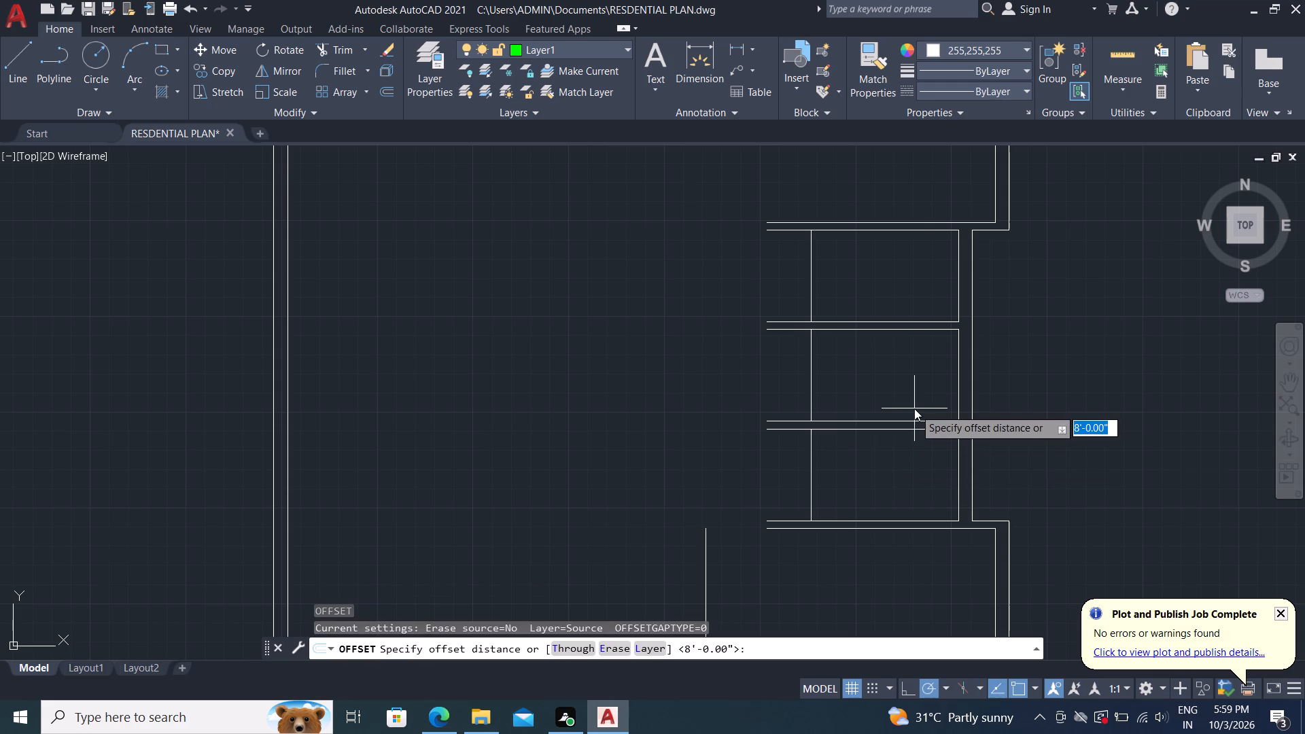
key(shift+quotedbl)
key(Return)
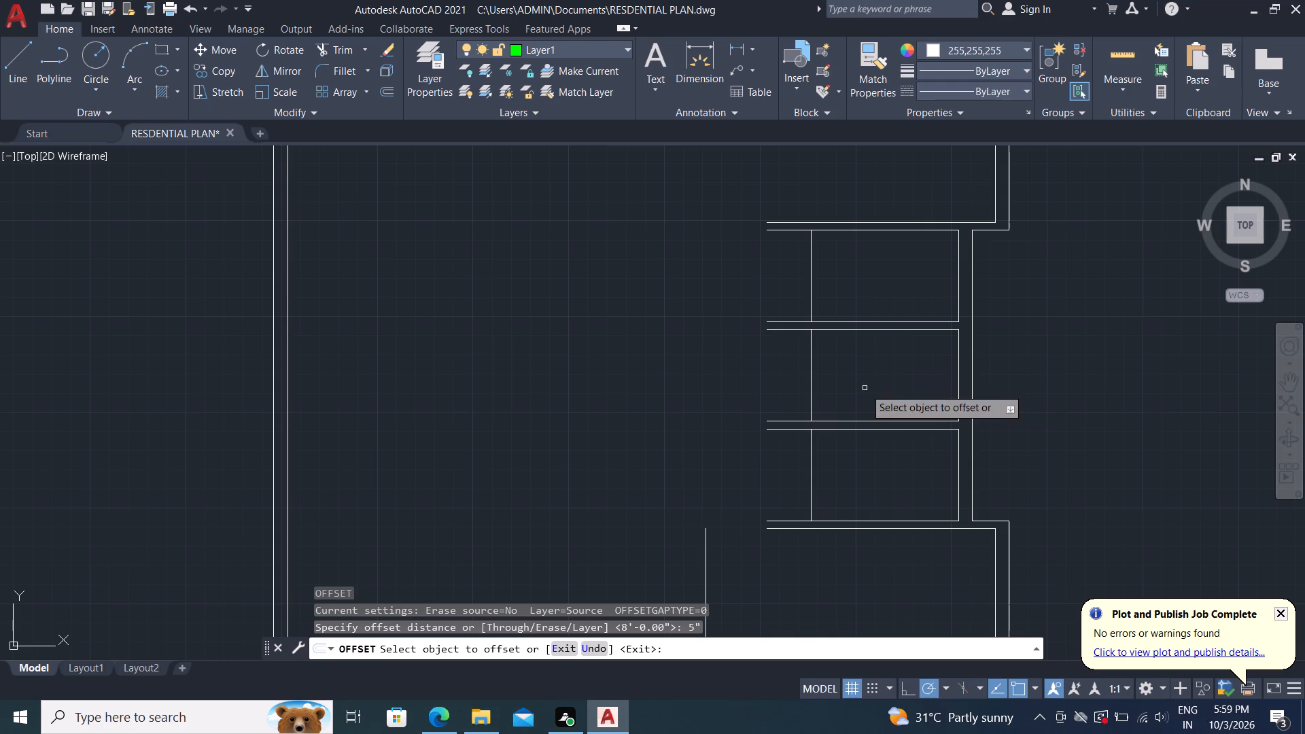
click(809, 285)
click(798, 285)
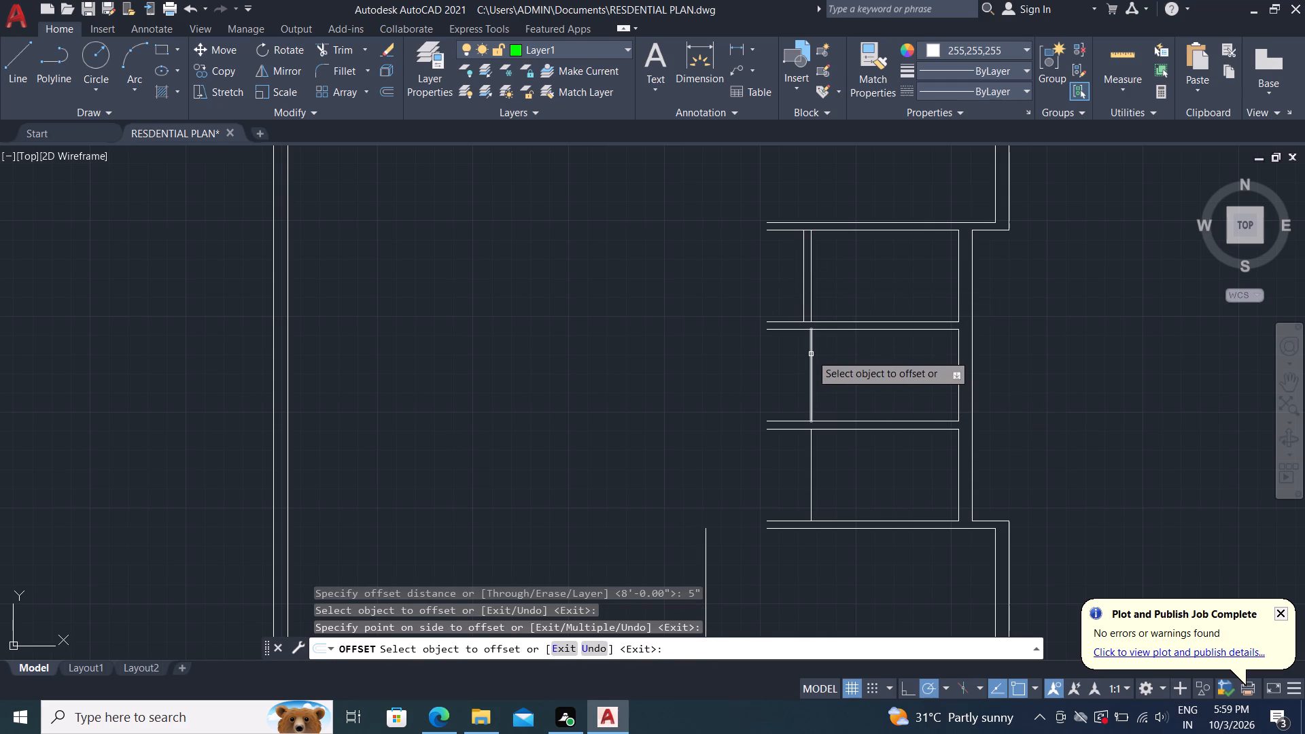
click(811, 354)
click(803, 354)
click(812, 400)
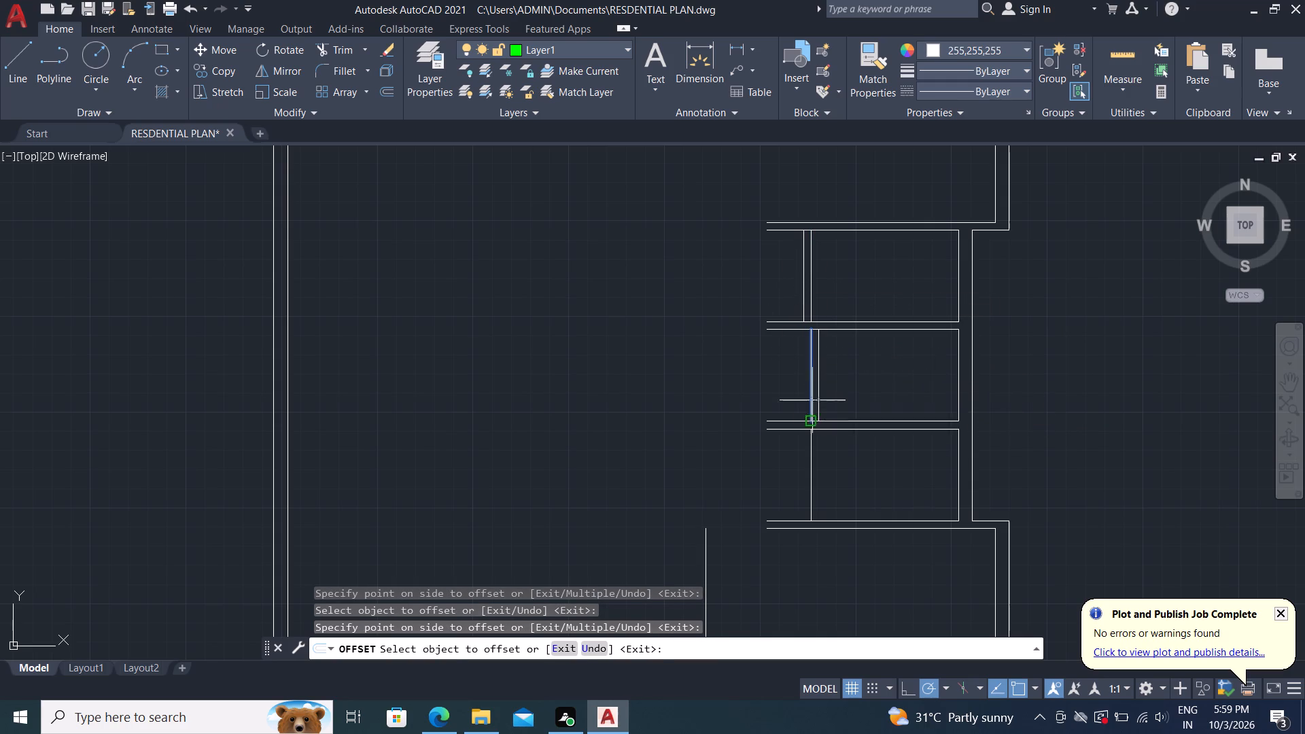
click(789, 387)
click(810, 444)
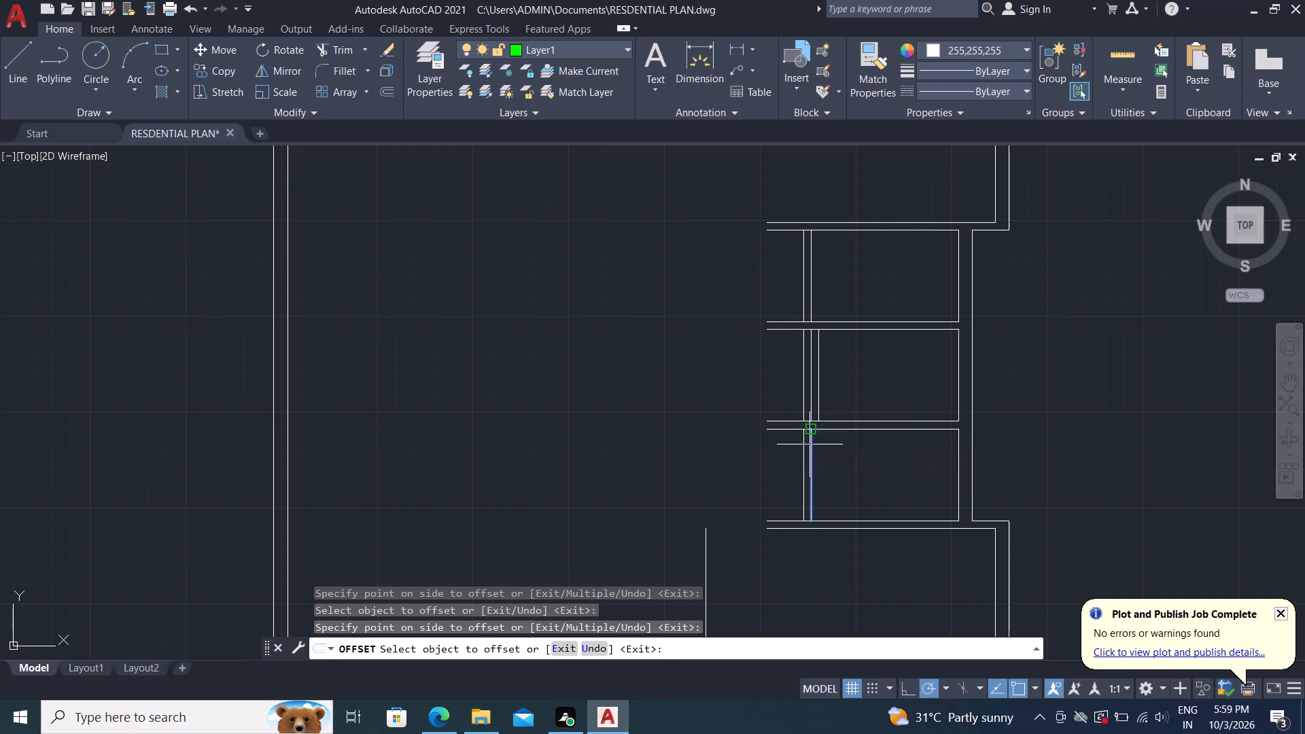
click(799, 440)
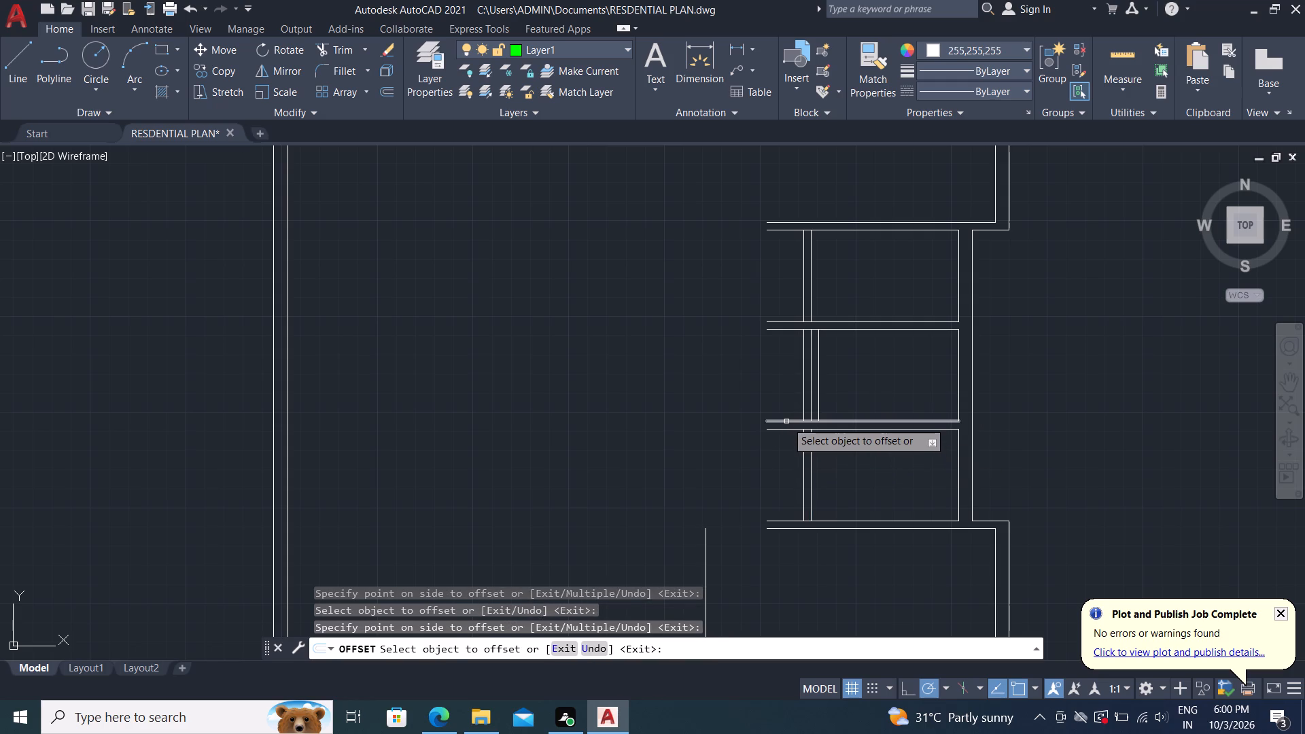
key(Escape)
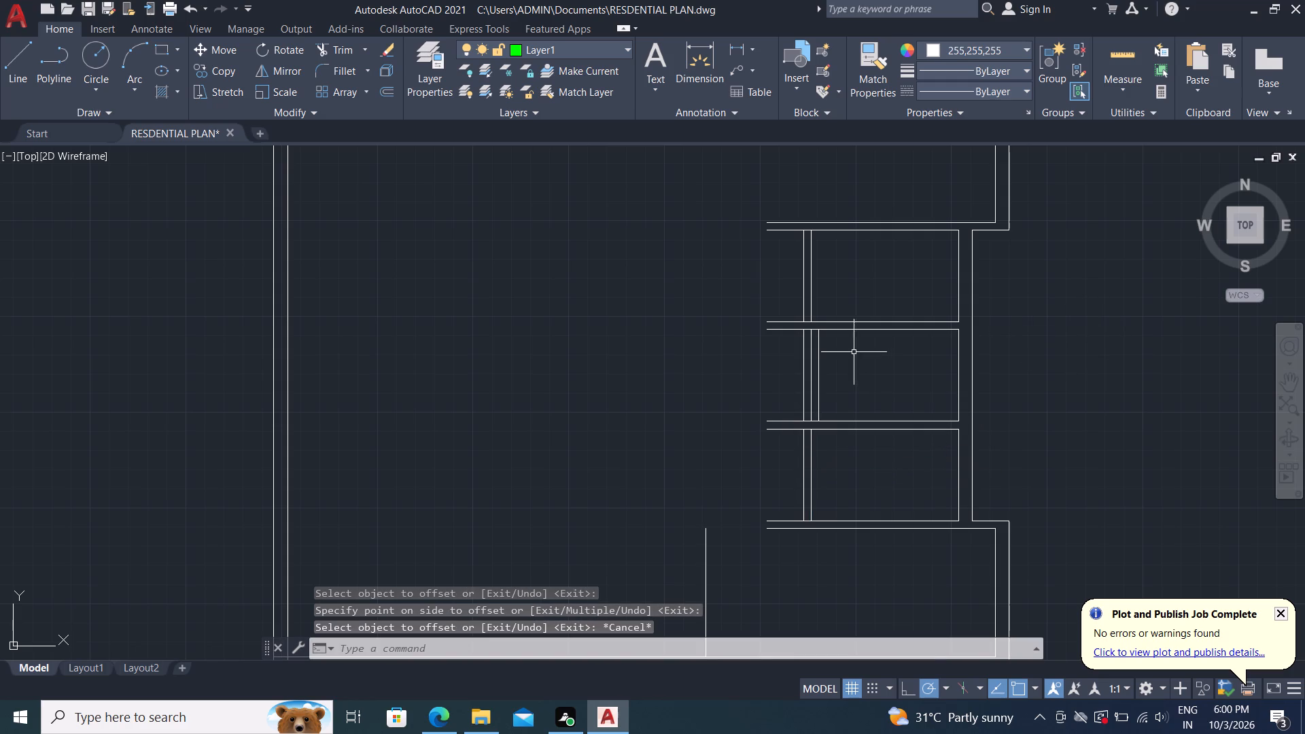
Erase the extra offset line on the east side of the middle small room's west wall.
click(818, 355)
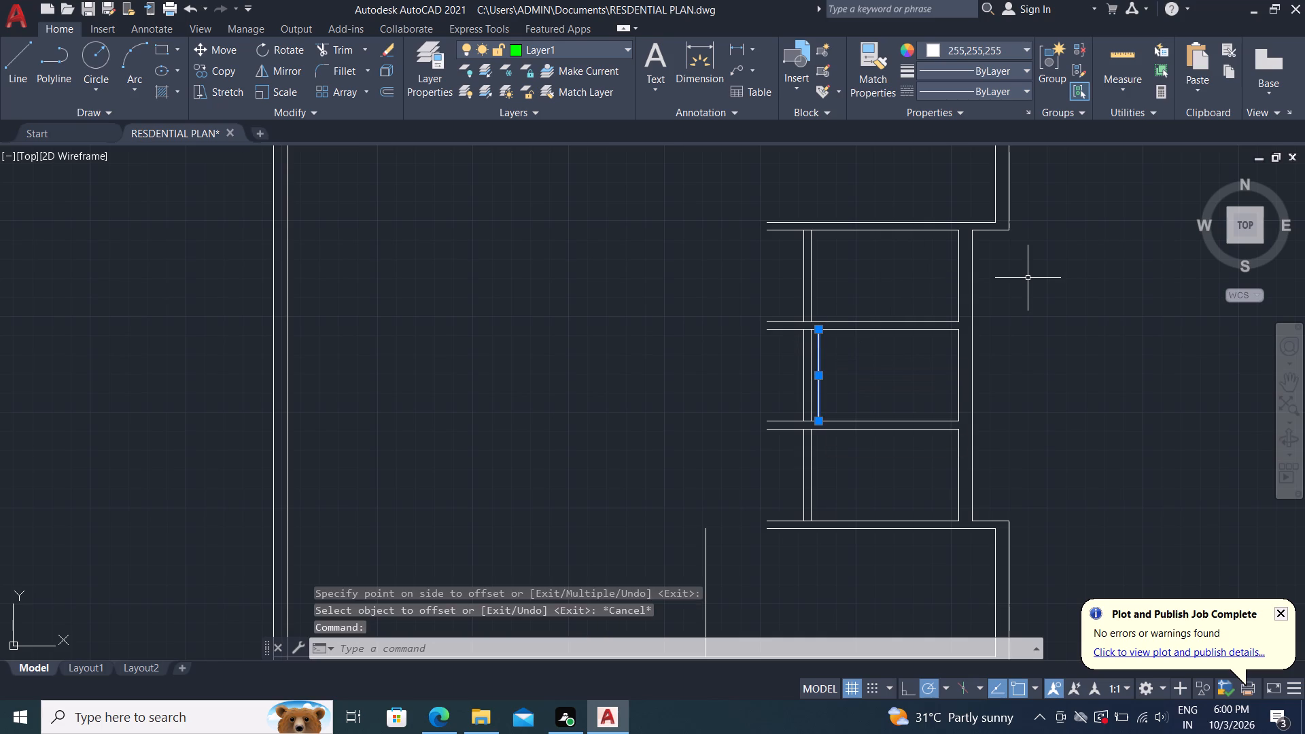
key(Delete)
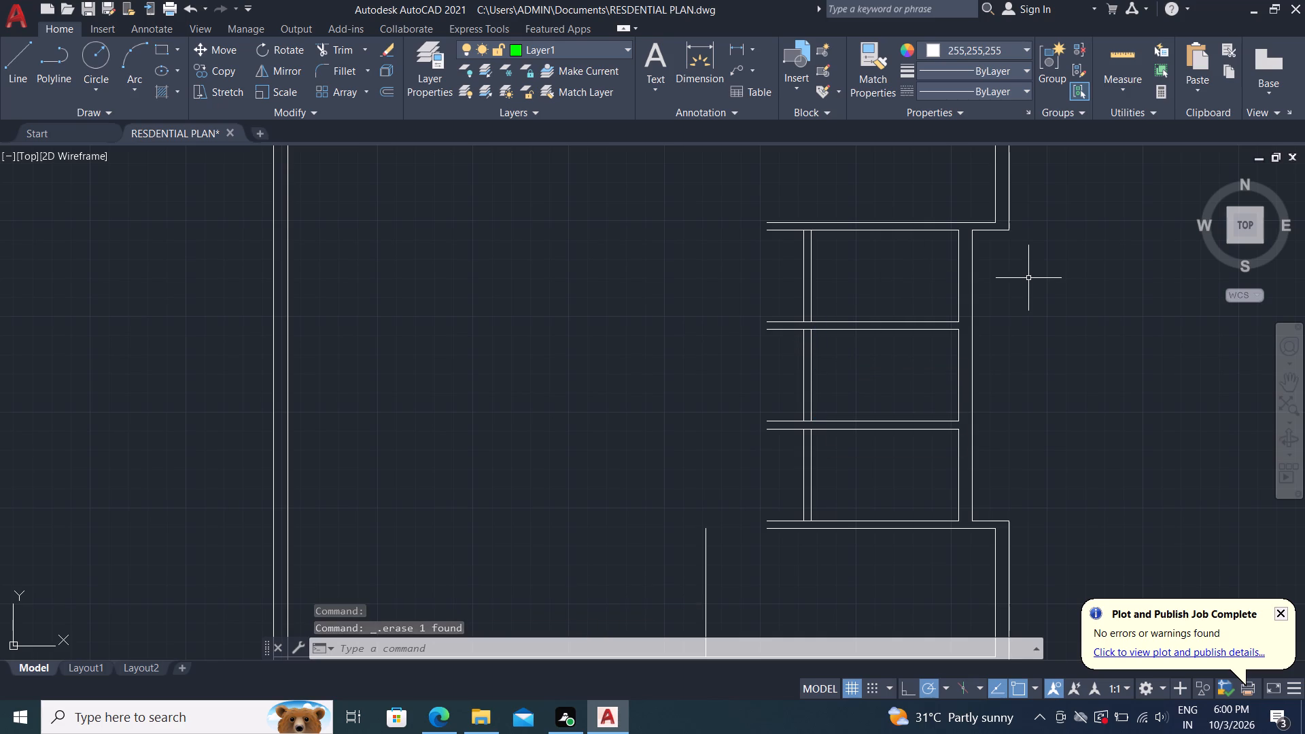
Extend the outer lines of the small rooms' west wall across the partitions and to the northernmost and southernmost partition lines.
text(ex)
key(space)
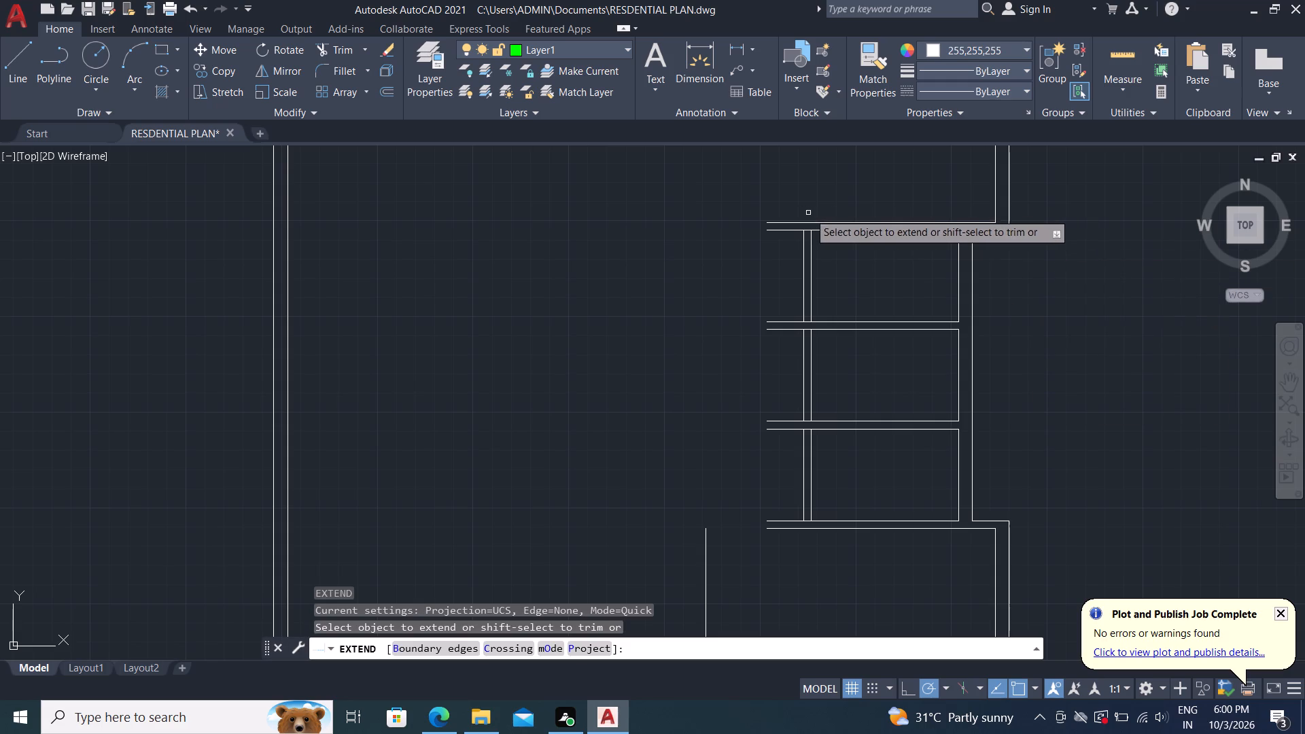
click(804, 244)
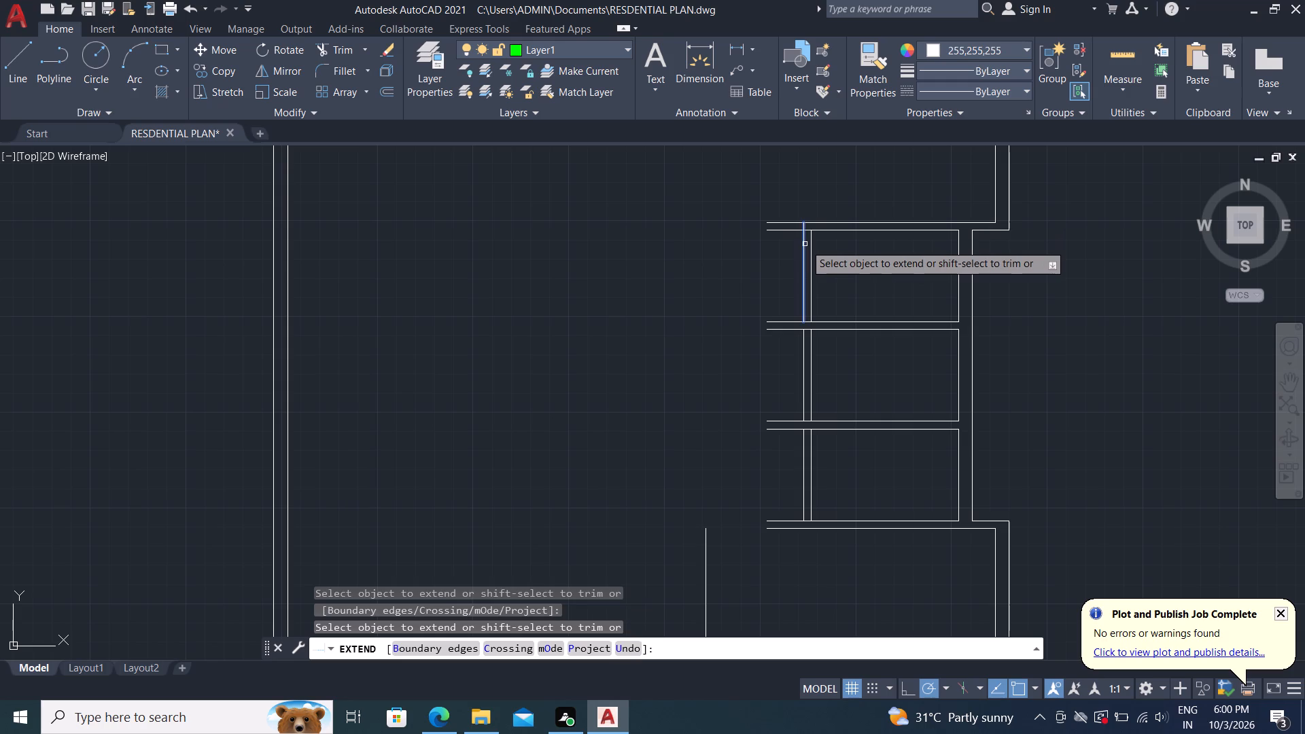
click(804, 301)
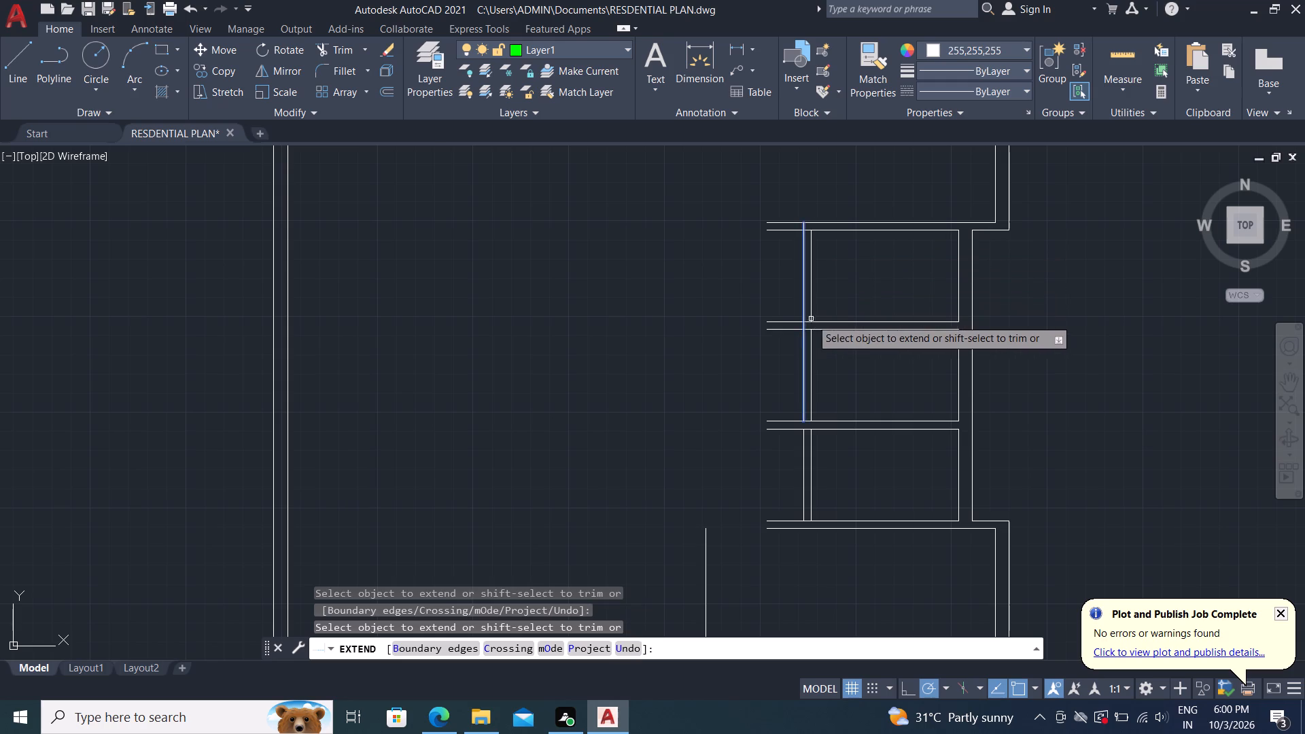
click(803, 388)
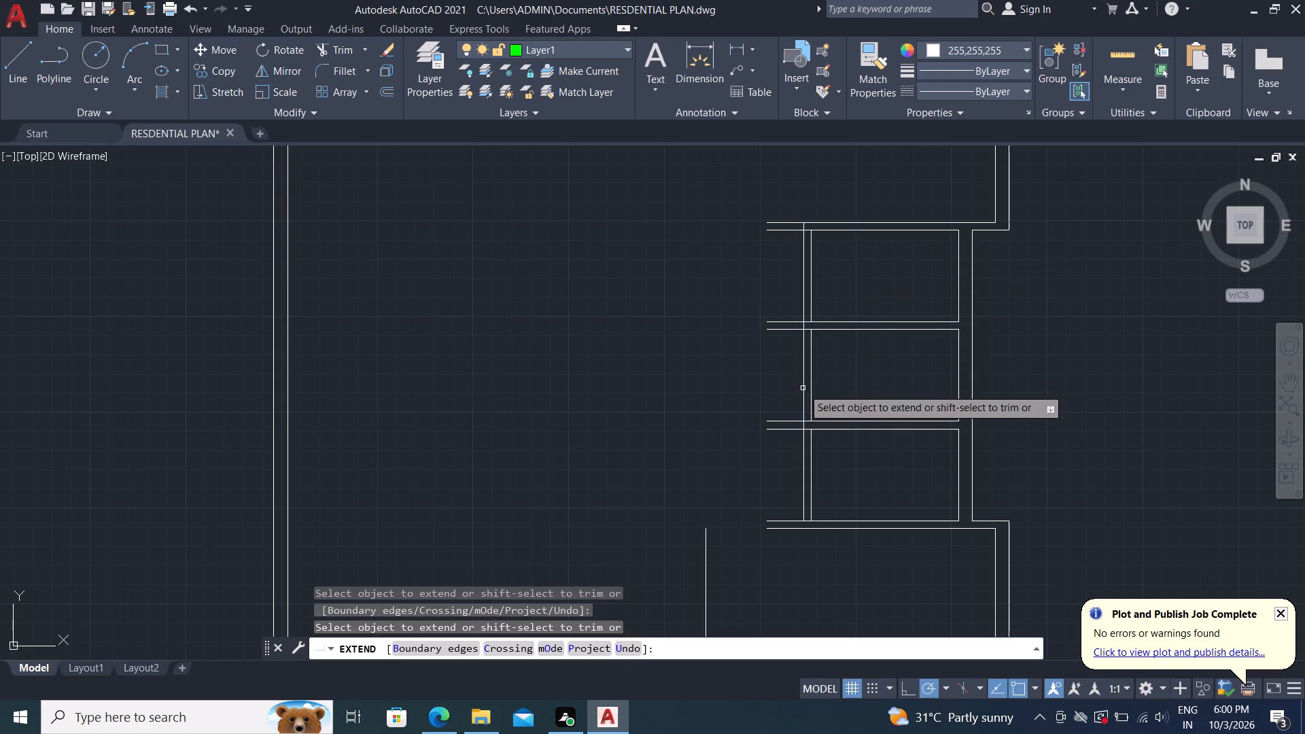
click(804, 478)
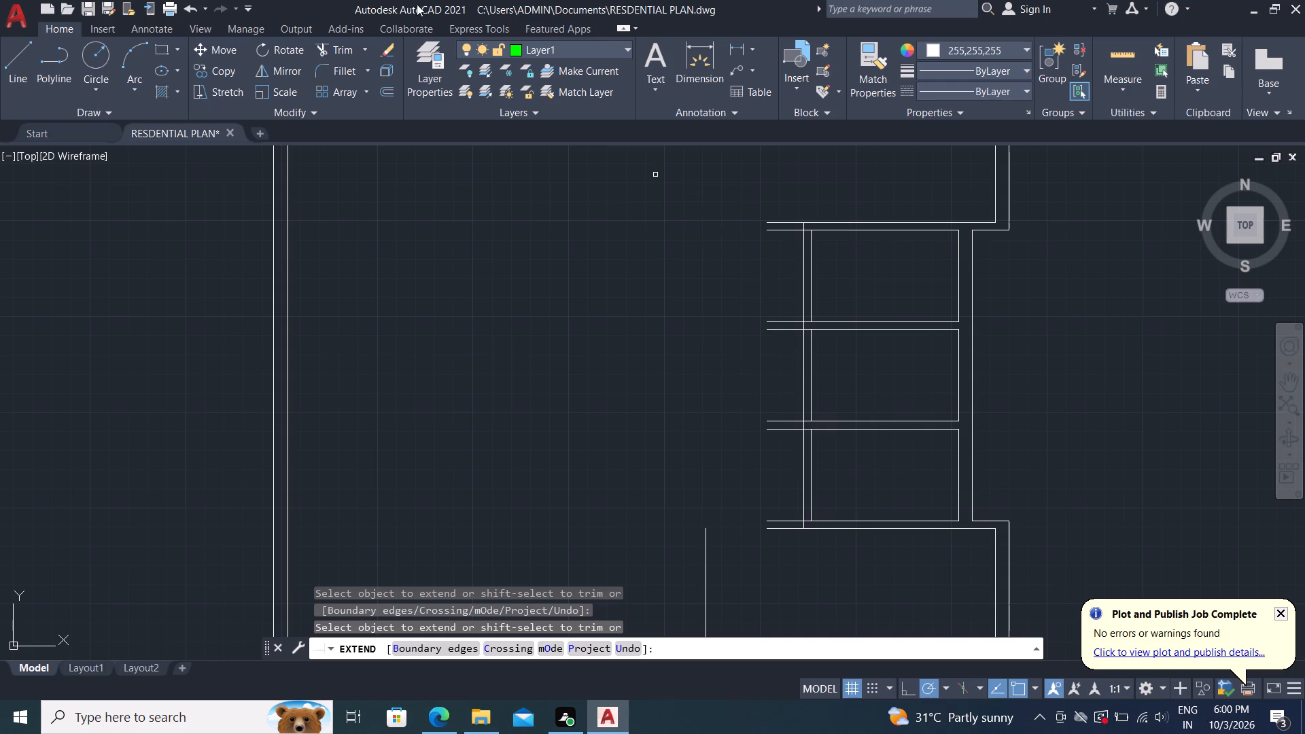
Trim all partition stubs projecting west of the small rooms' new west wall.
click(313, 45)
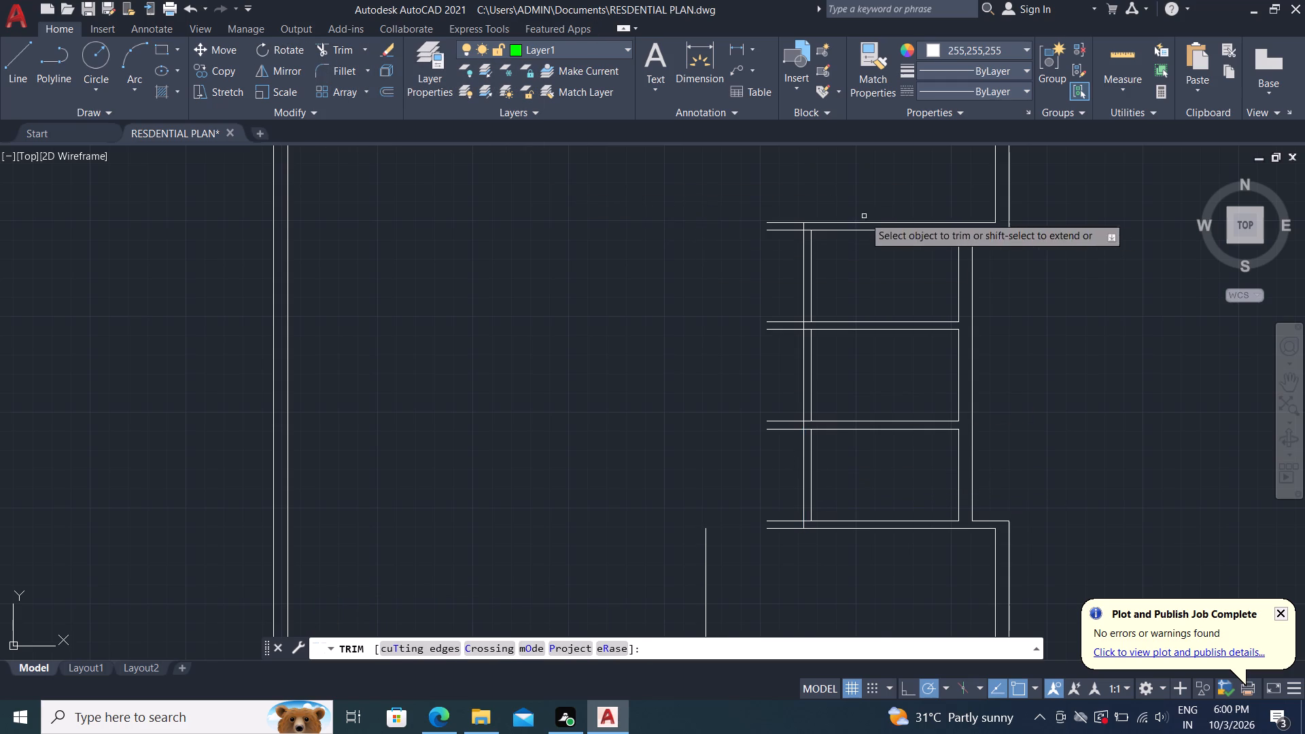
click(790, 191)
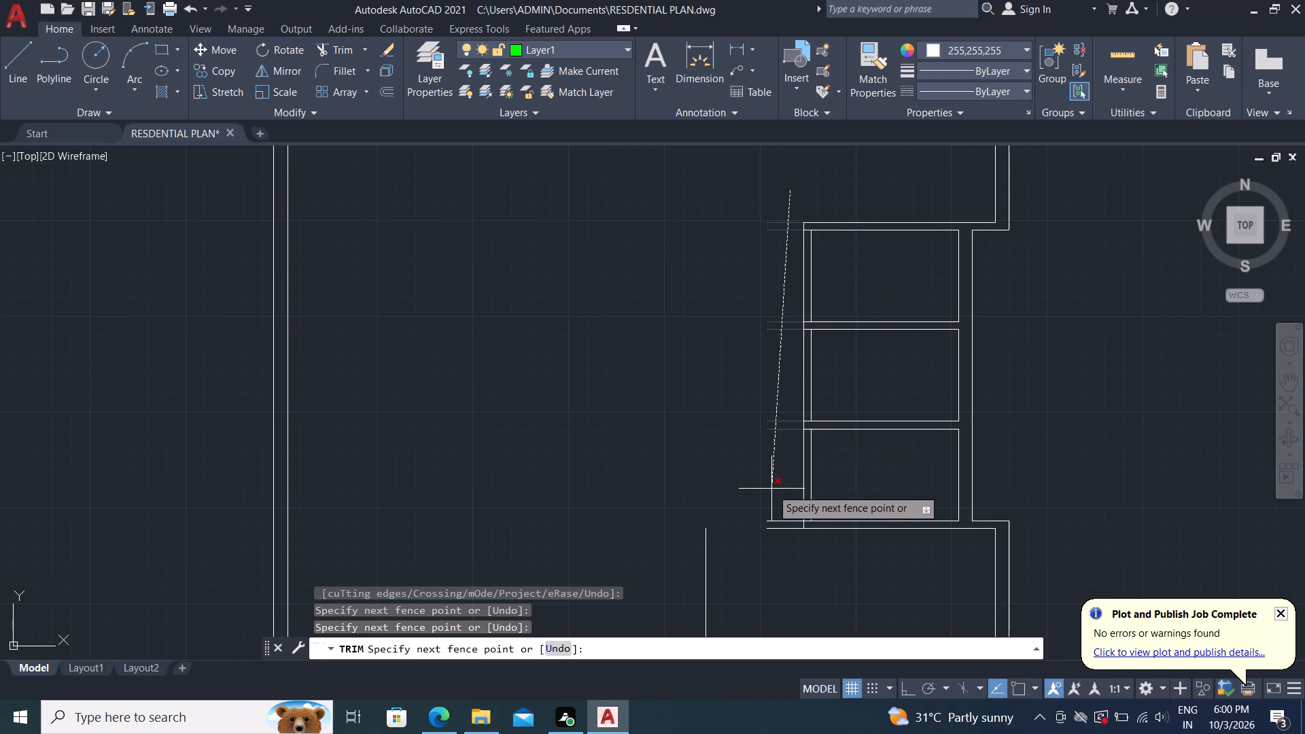
click(779, 547)
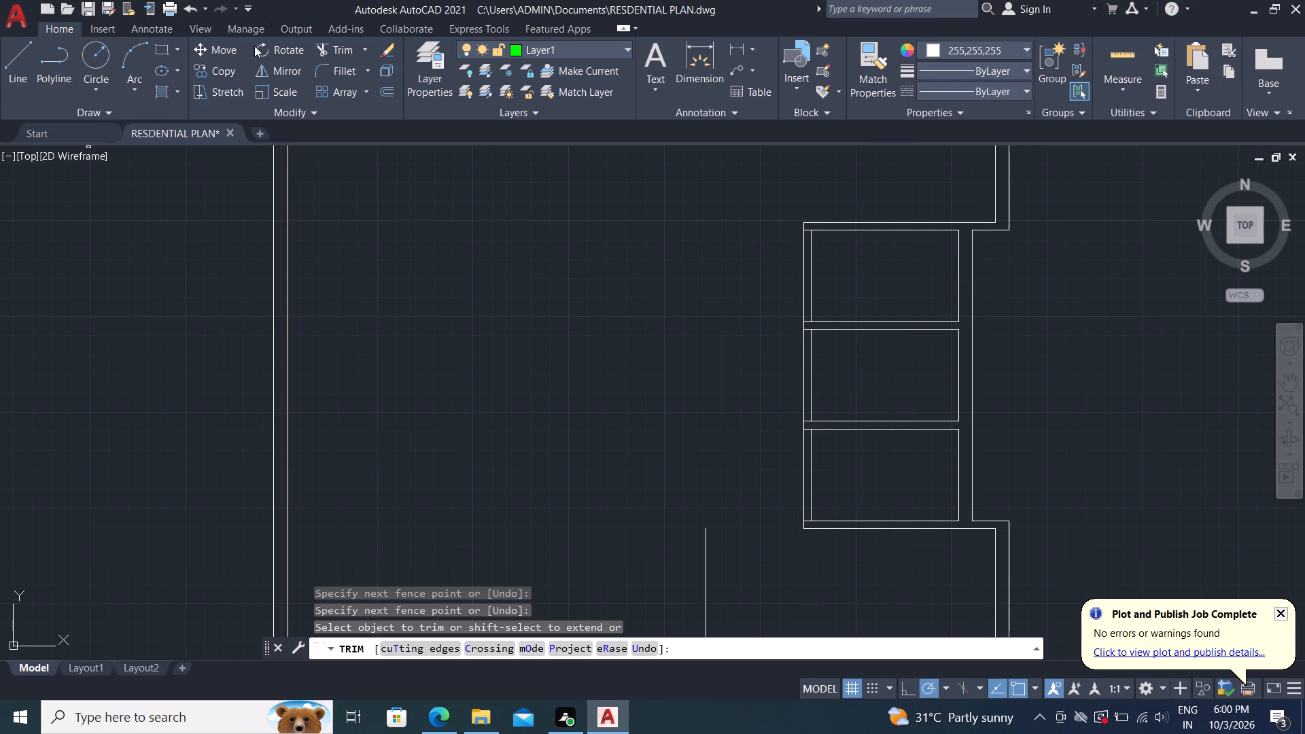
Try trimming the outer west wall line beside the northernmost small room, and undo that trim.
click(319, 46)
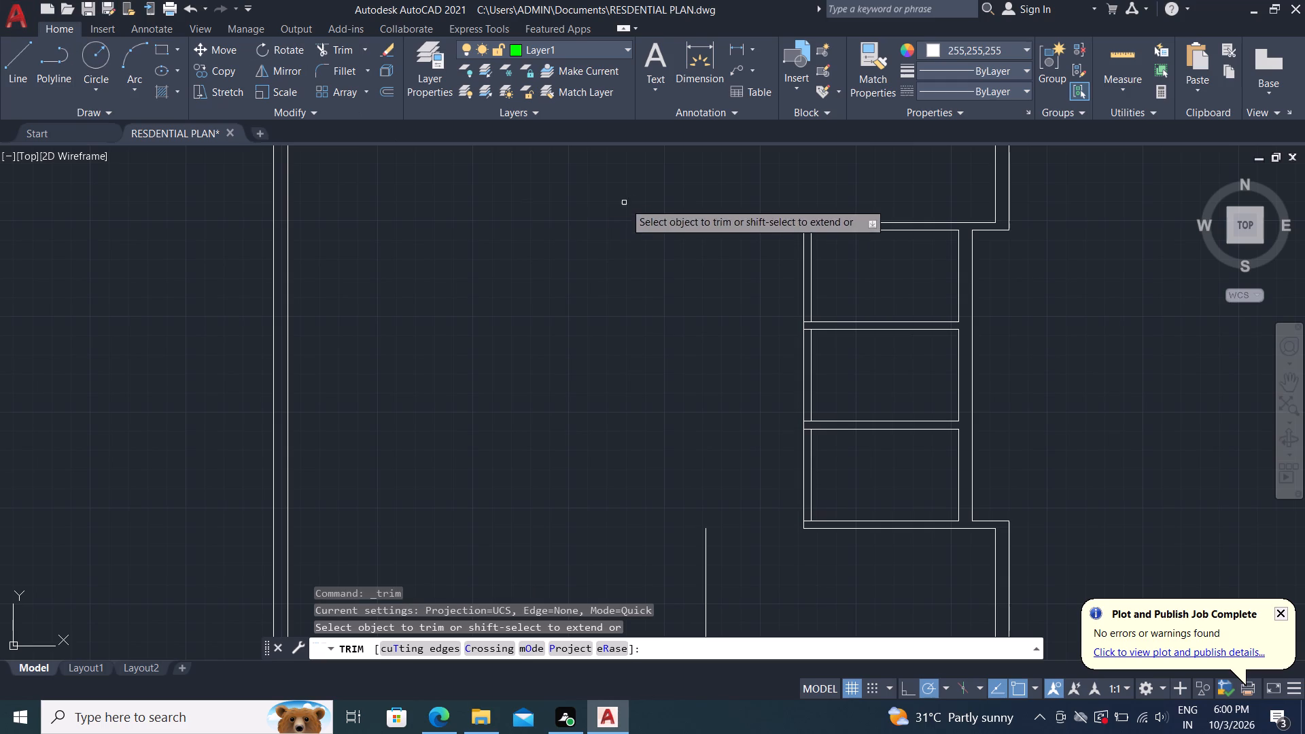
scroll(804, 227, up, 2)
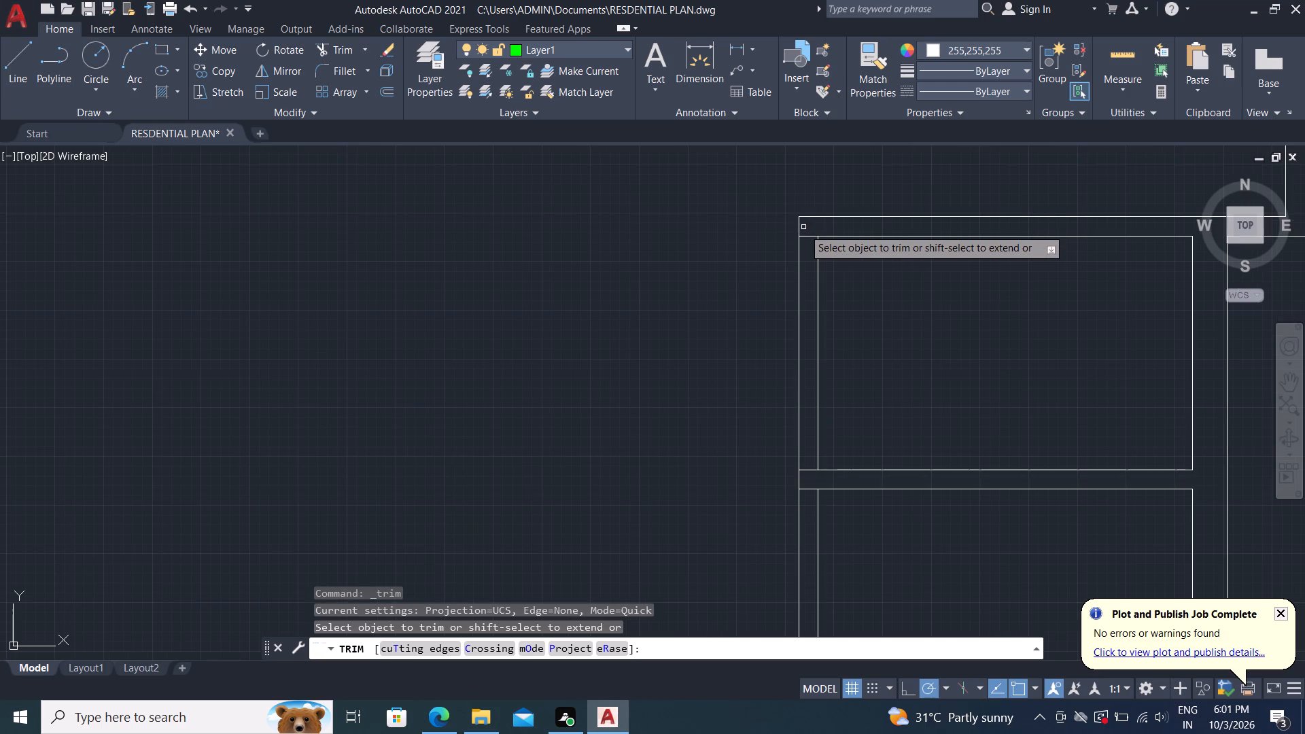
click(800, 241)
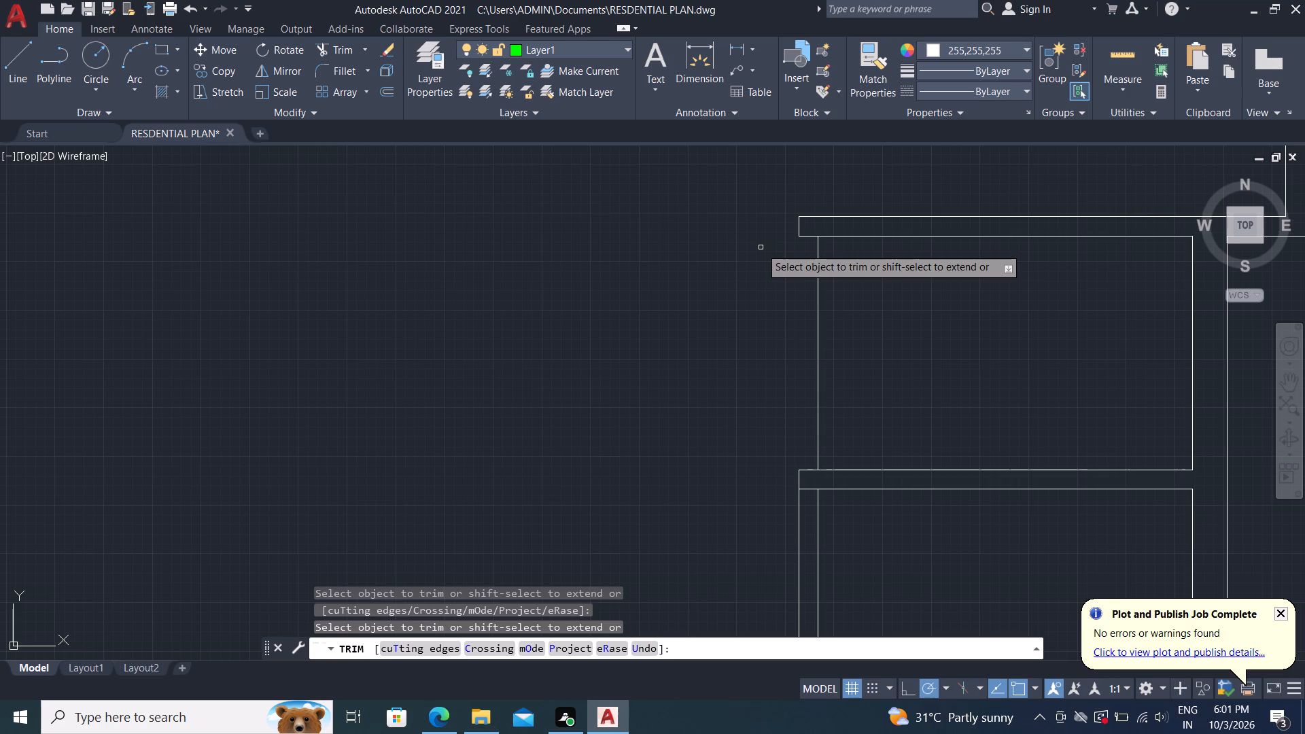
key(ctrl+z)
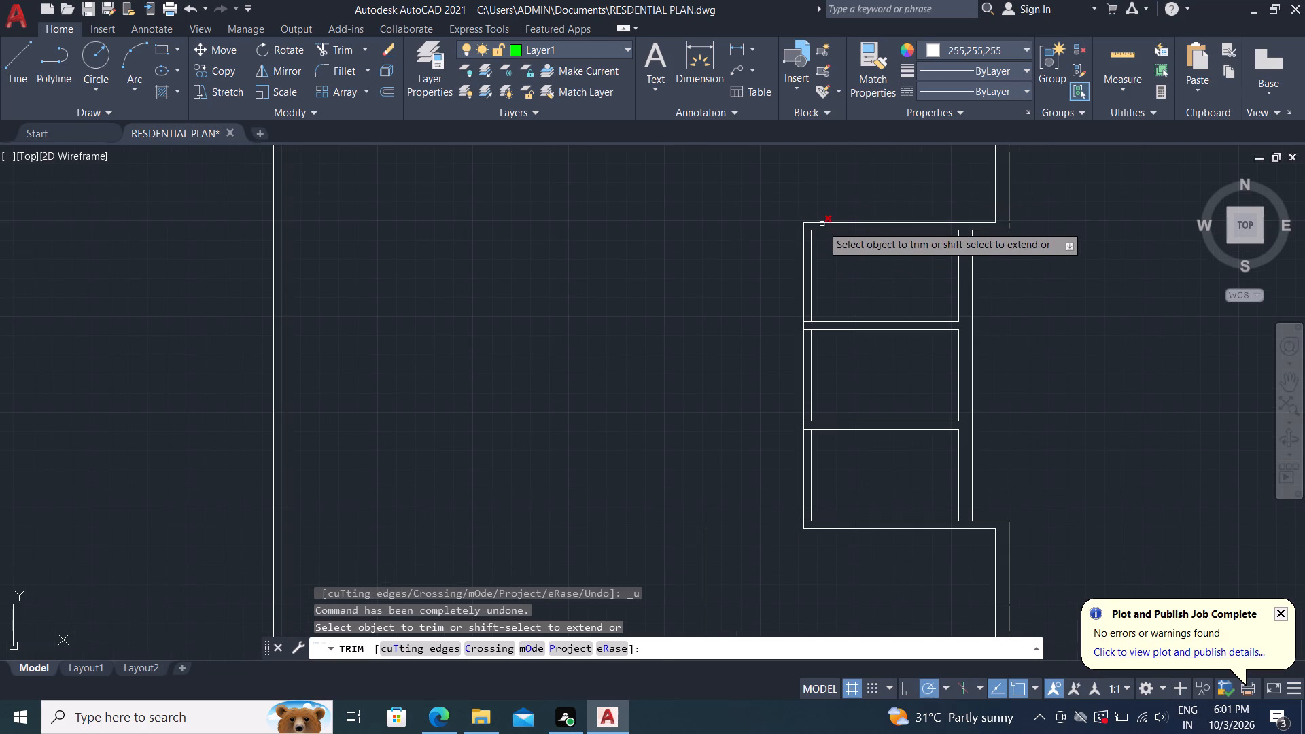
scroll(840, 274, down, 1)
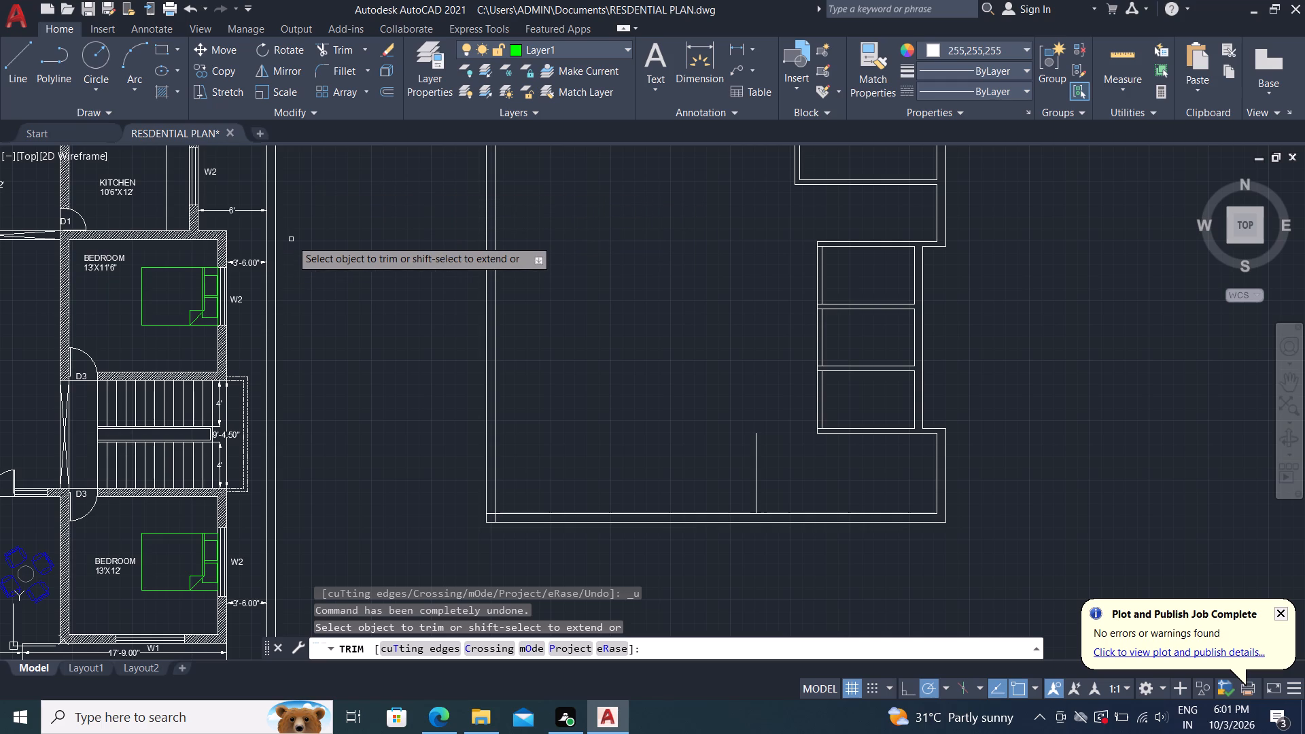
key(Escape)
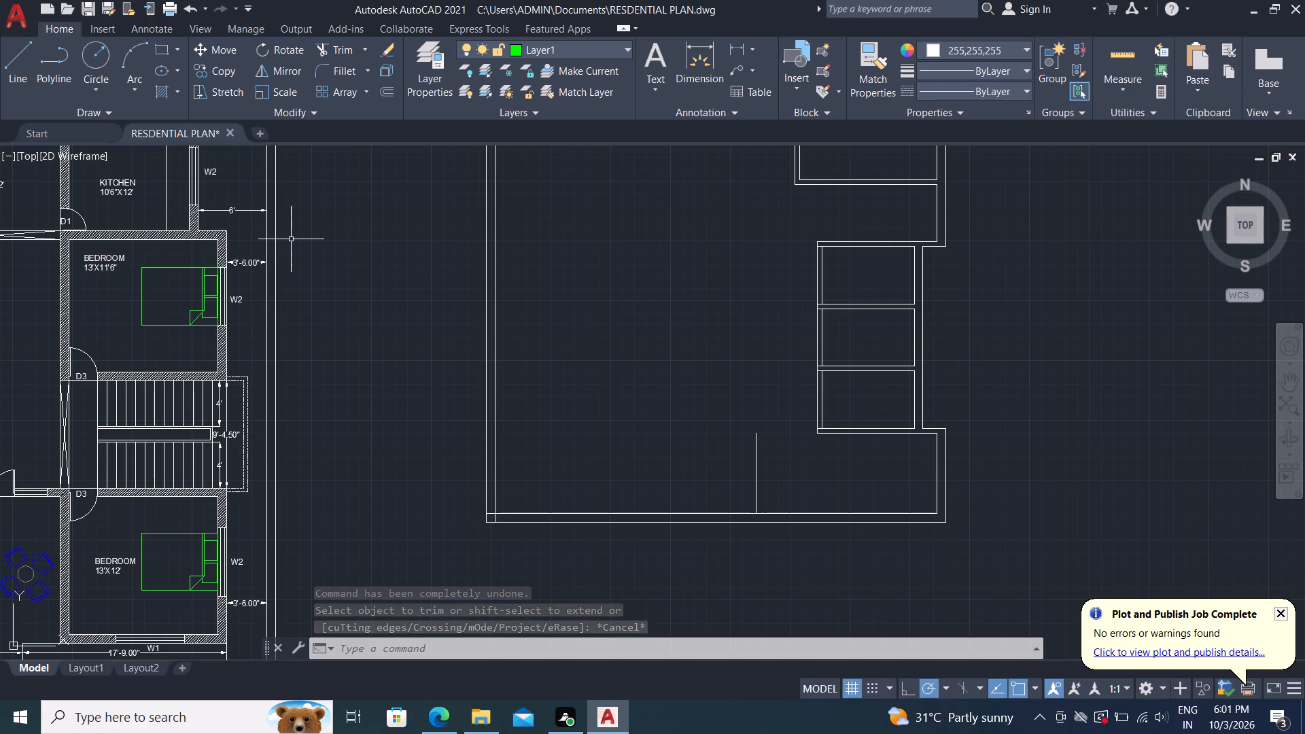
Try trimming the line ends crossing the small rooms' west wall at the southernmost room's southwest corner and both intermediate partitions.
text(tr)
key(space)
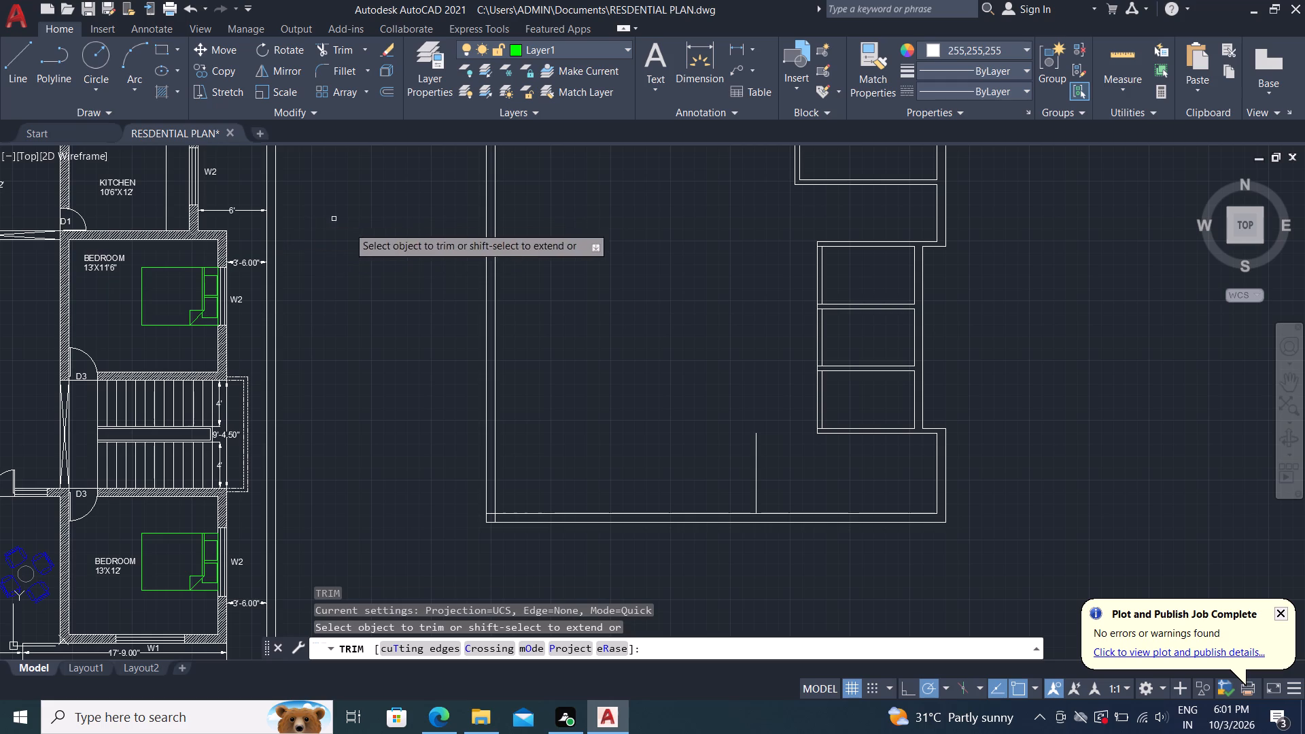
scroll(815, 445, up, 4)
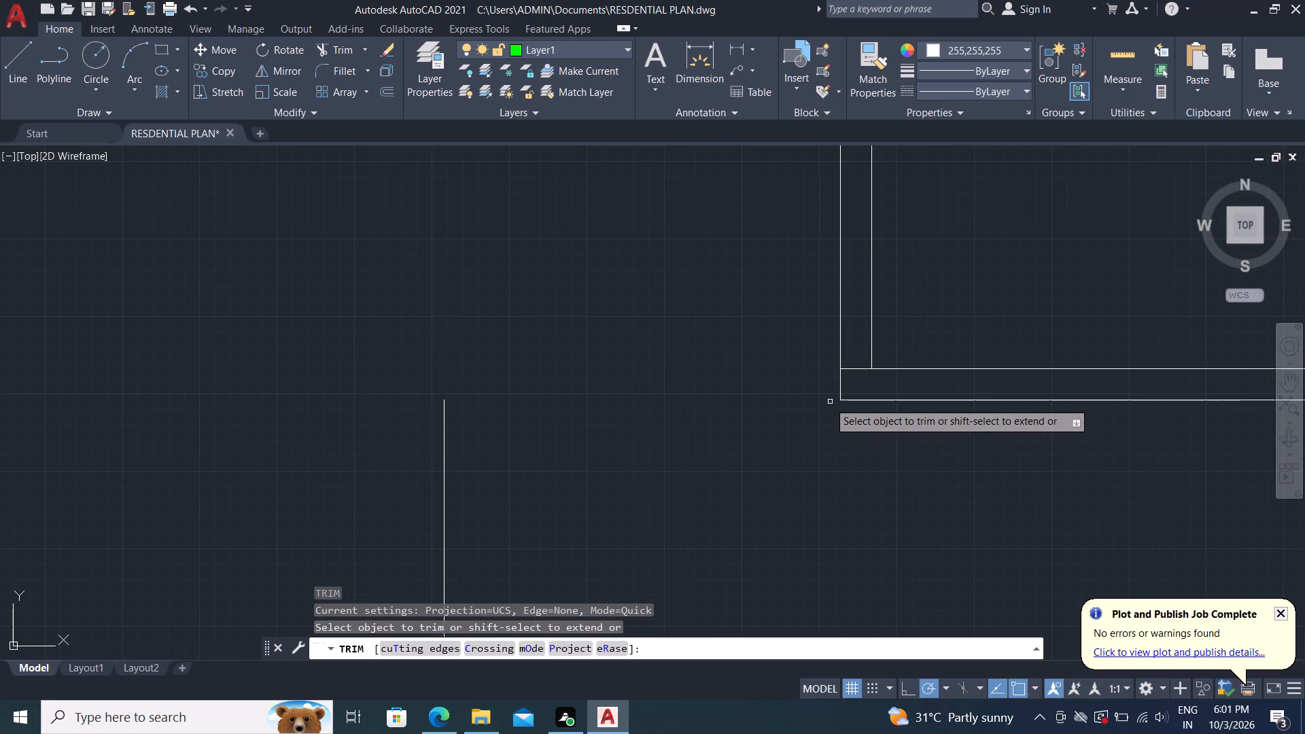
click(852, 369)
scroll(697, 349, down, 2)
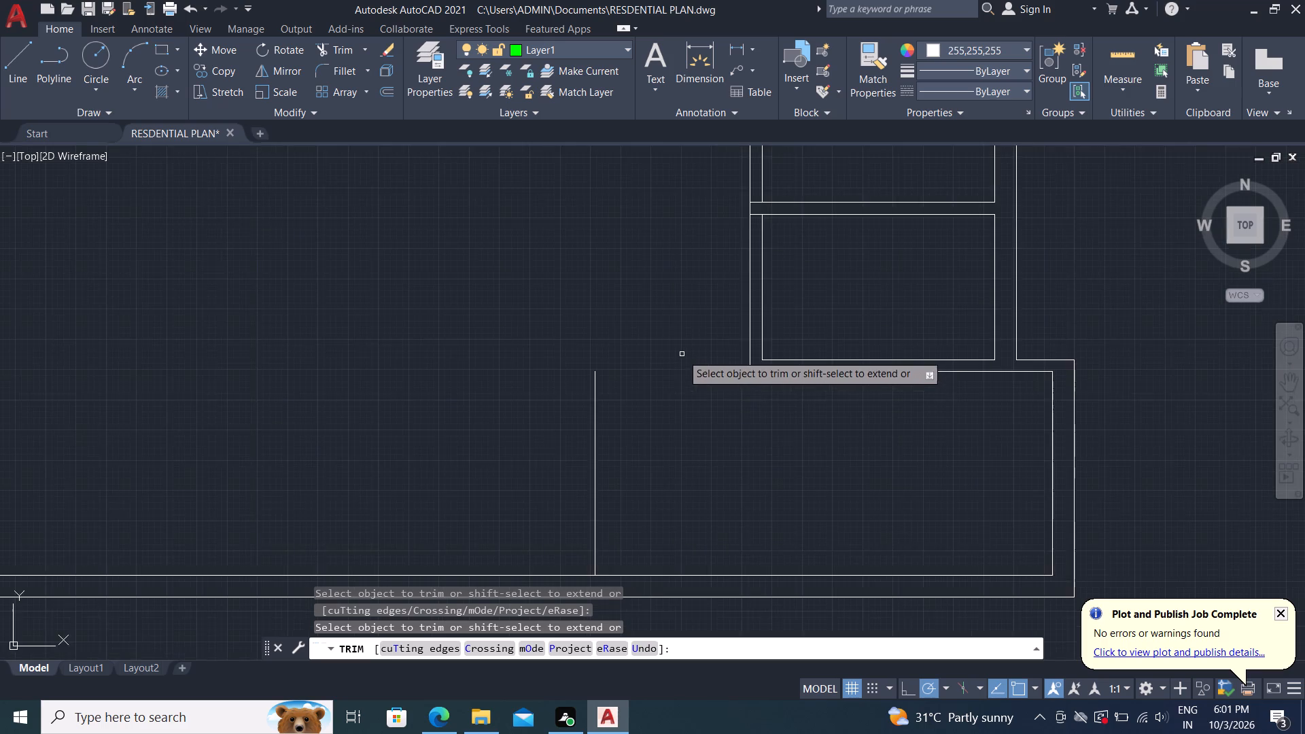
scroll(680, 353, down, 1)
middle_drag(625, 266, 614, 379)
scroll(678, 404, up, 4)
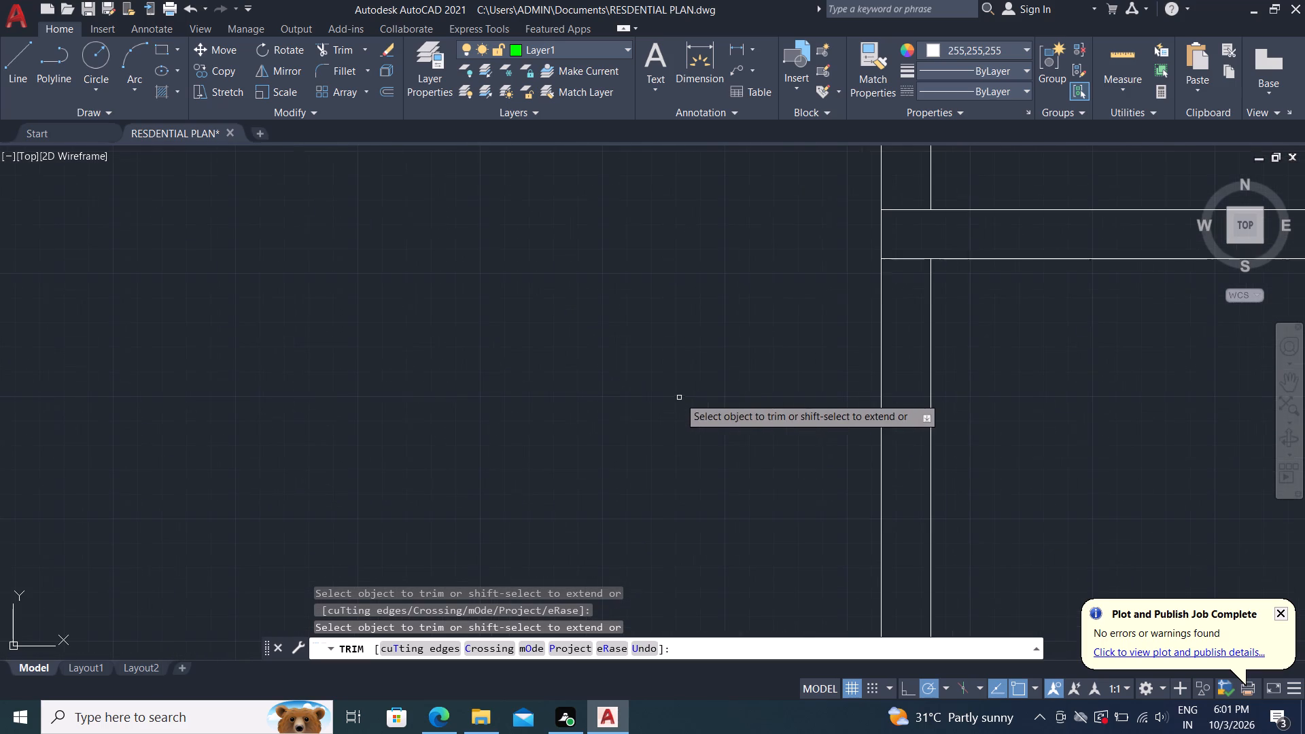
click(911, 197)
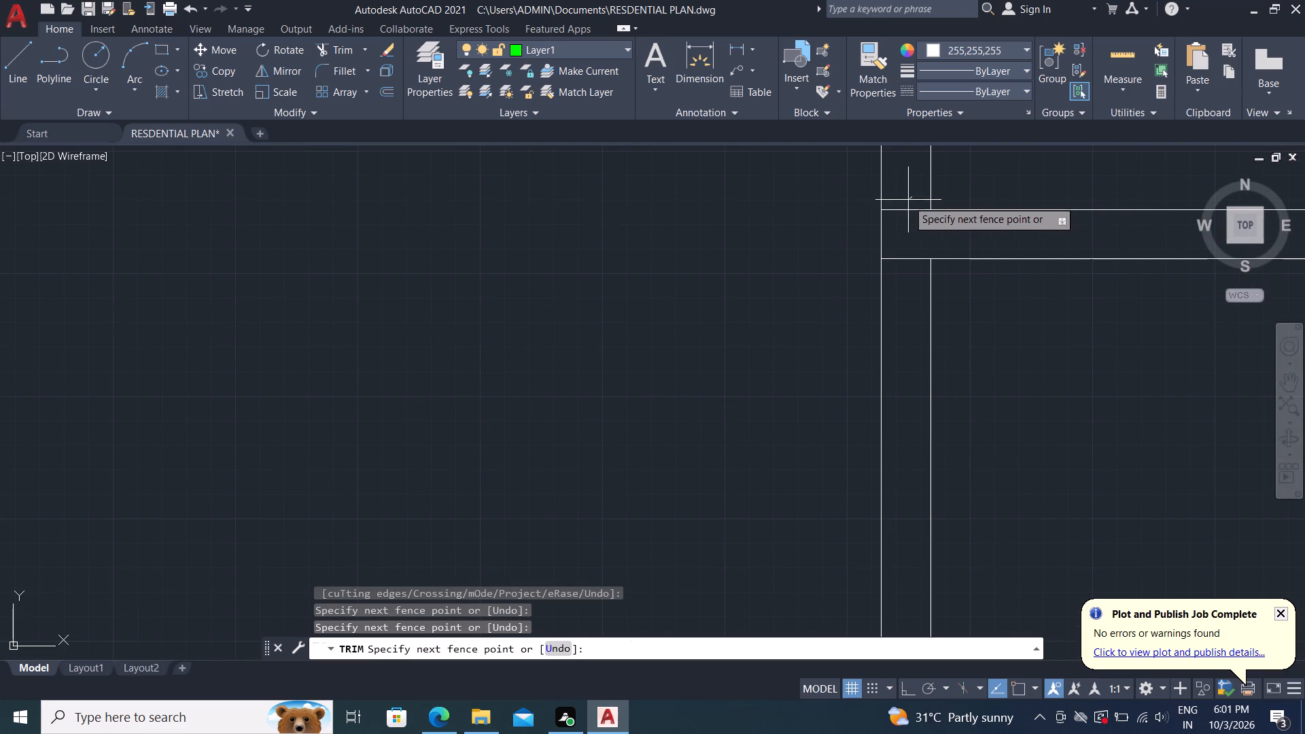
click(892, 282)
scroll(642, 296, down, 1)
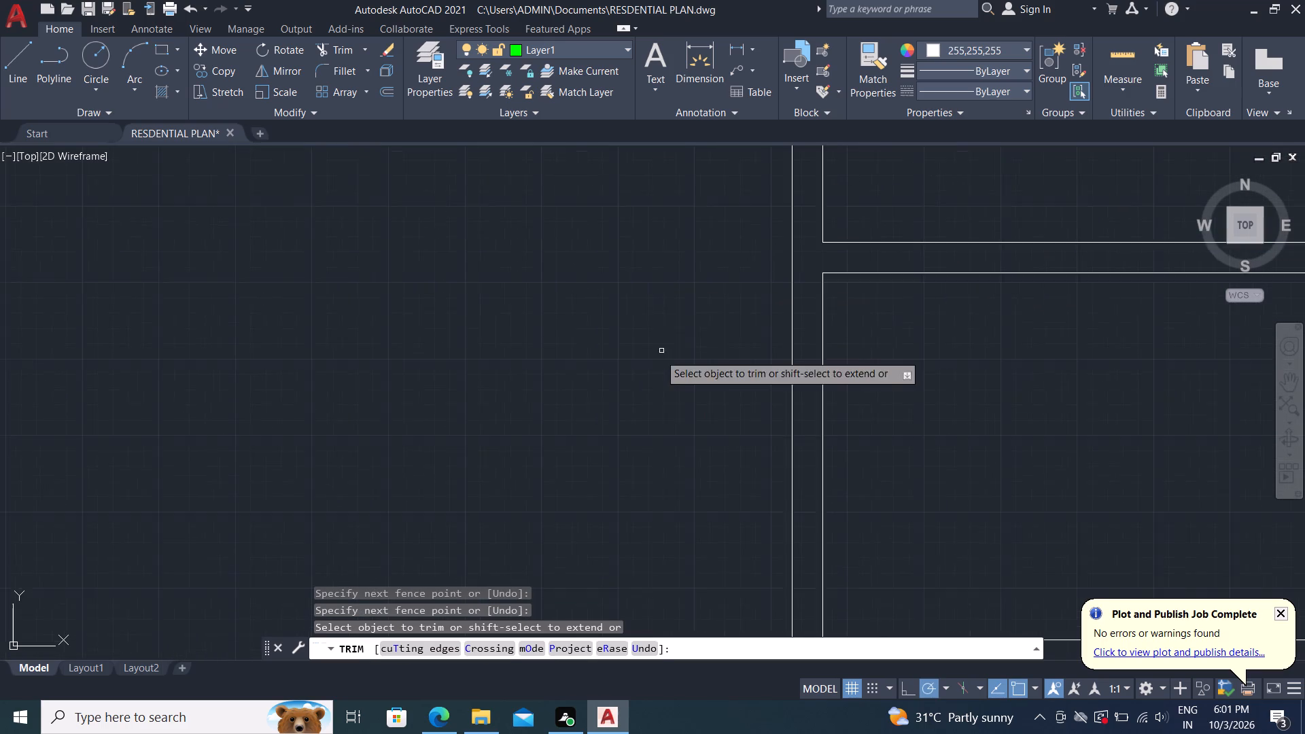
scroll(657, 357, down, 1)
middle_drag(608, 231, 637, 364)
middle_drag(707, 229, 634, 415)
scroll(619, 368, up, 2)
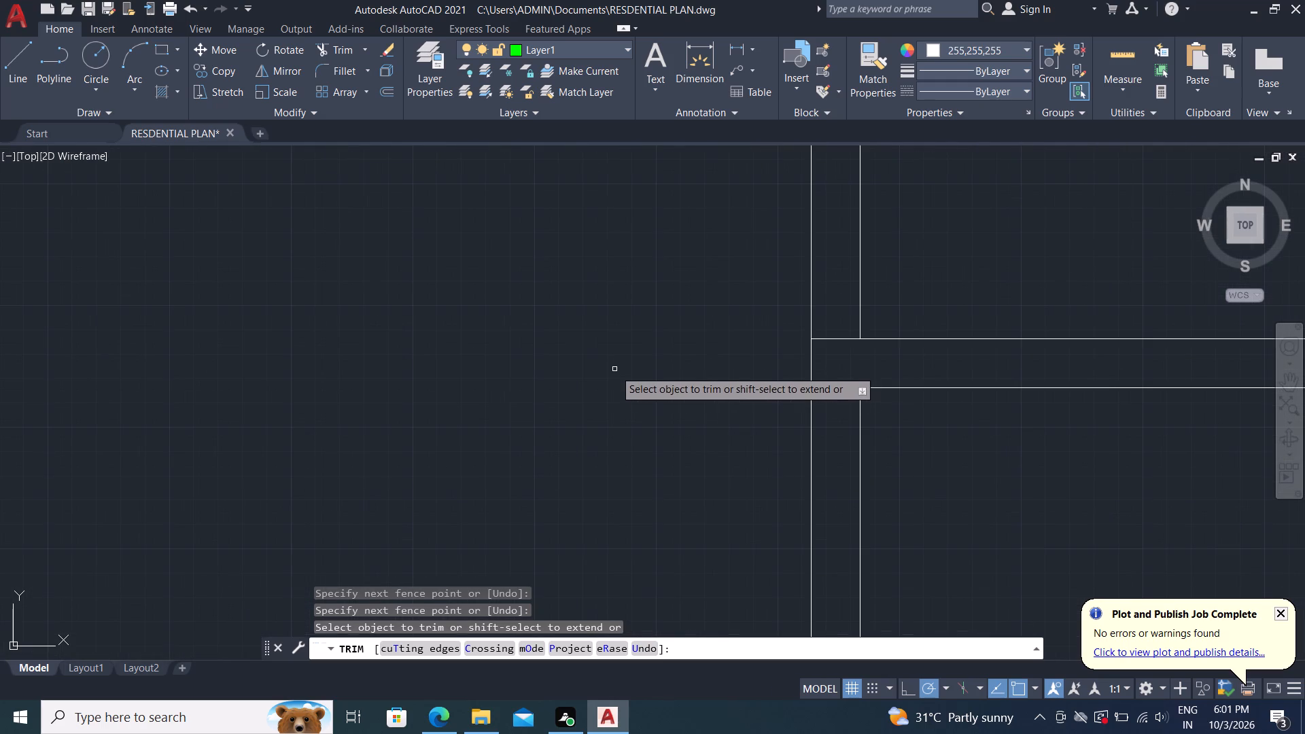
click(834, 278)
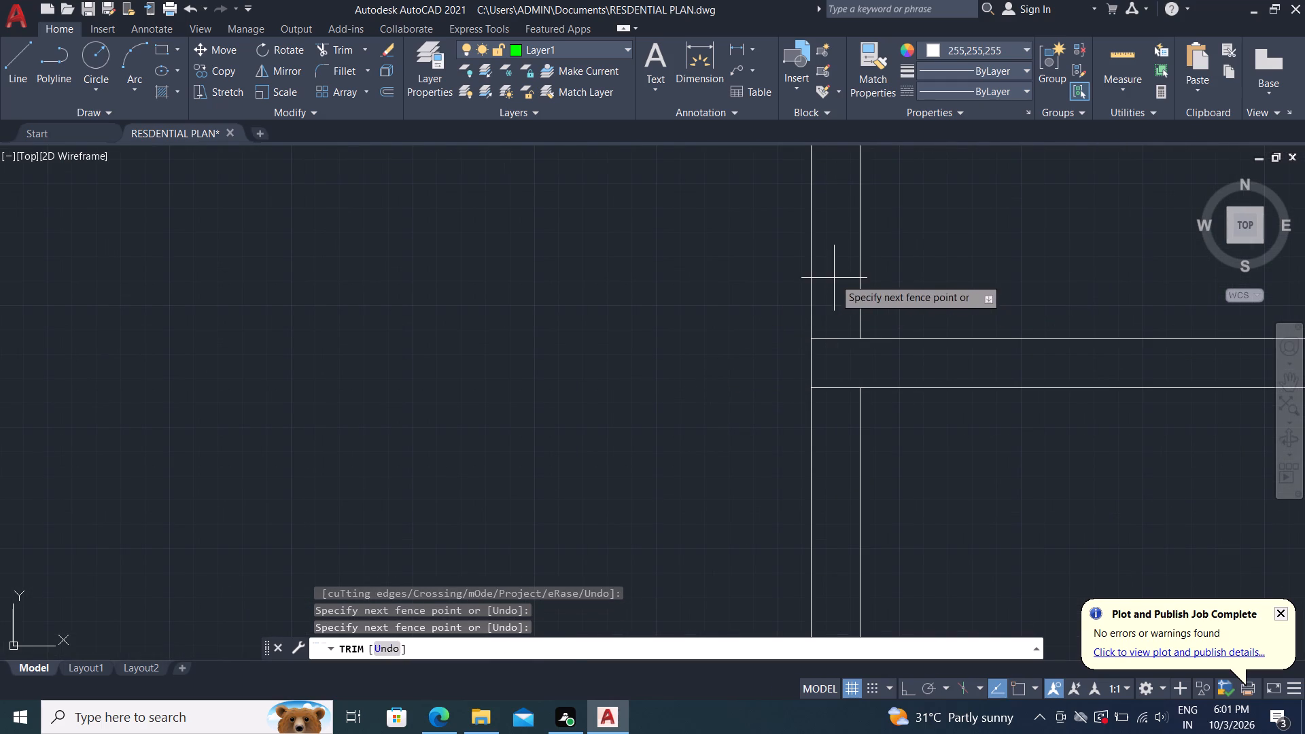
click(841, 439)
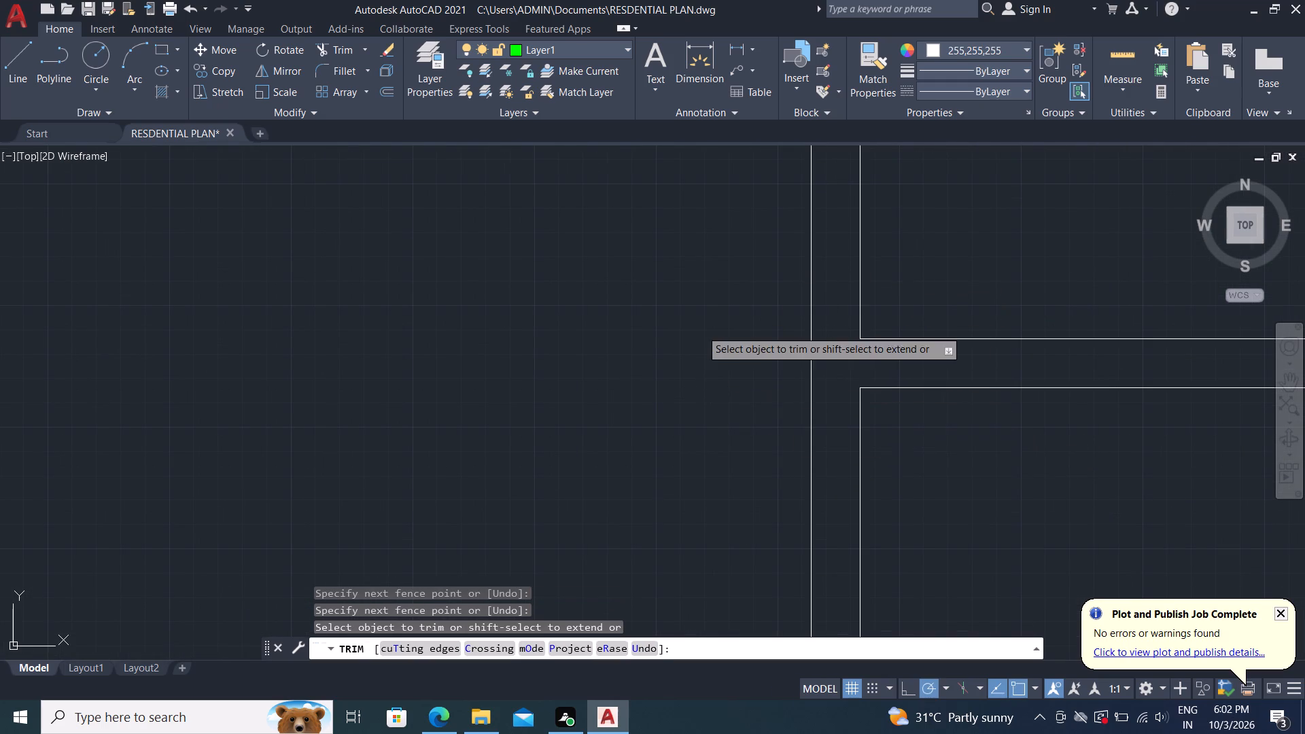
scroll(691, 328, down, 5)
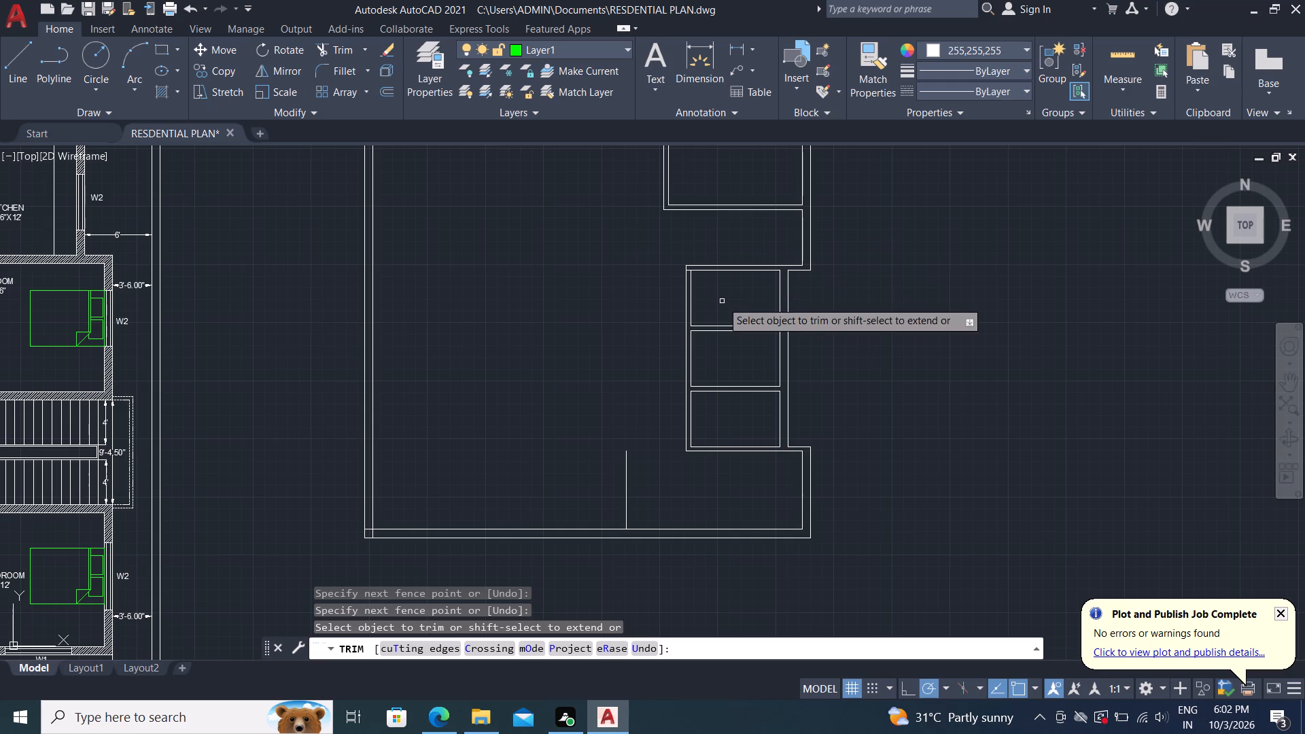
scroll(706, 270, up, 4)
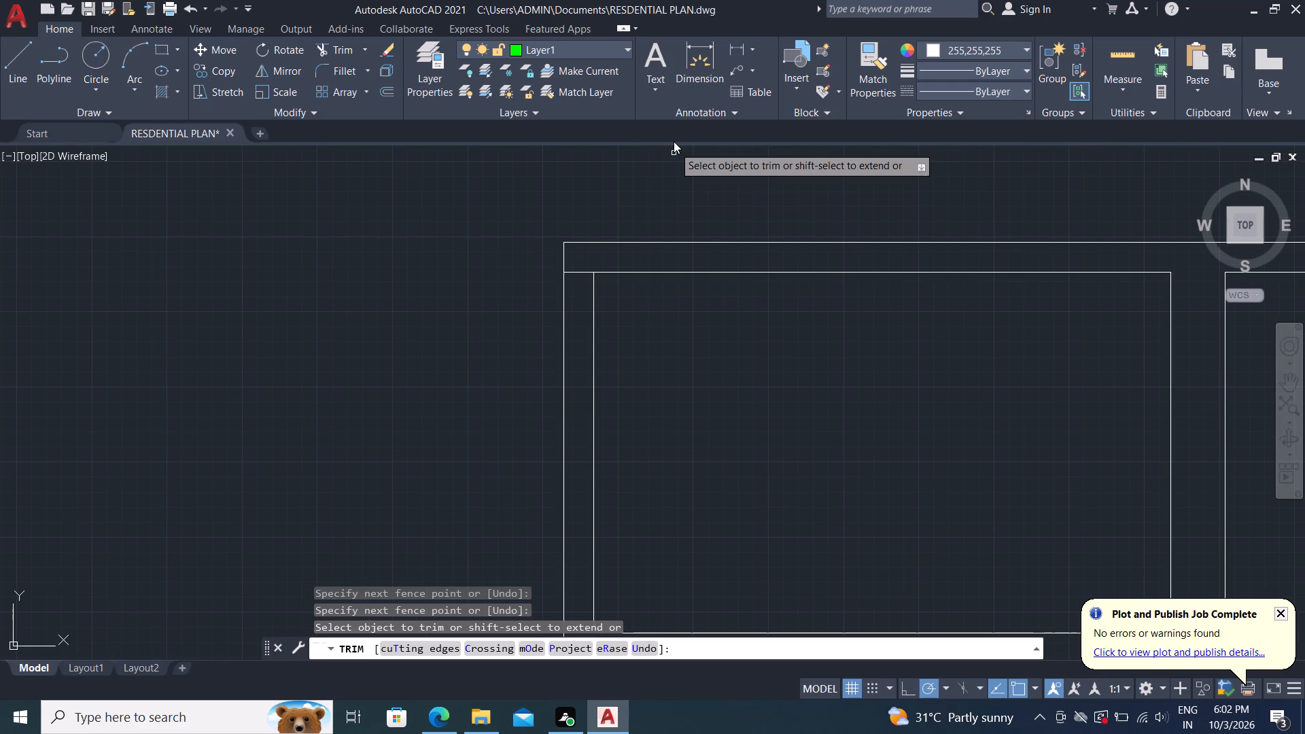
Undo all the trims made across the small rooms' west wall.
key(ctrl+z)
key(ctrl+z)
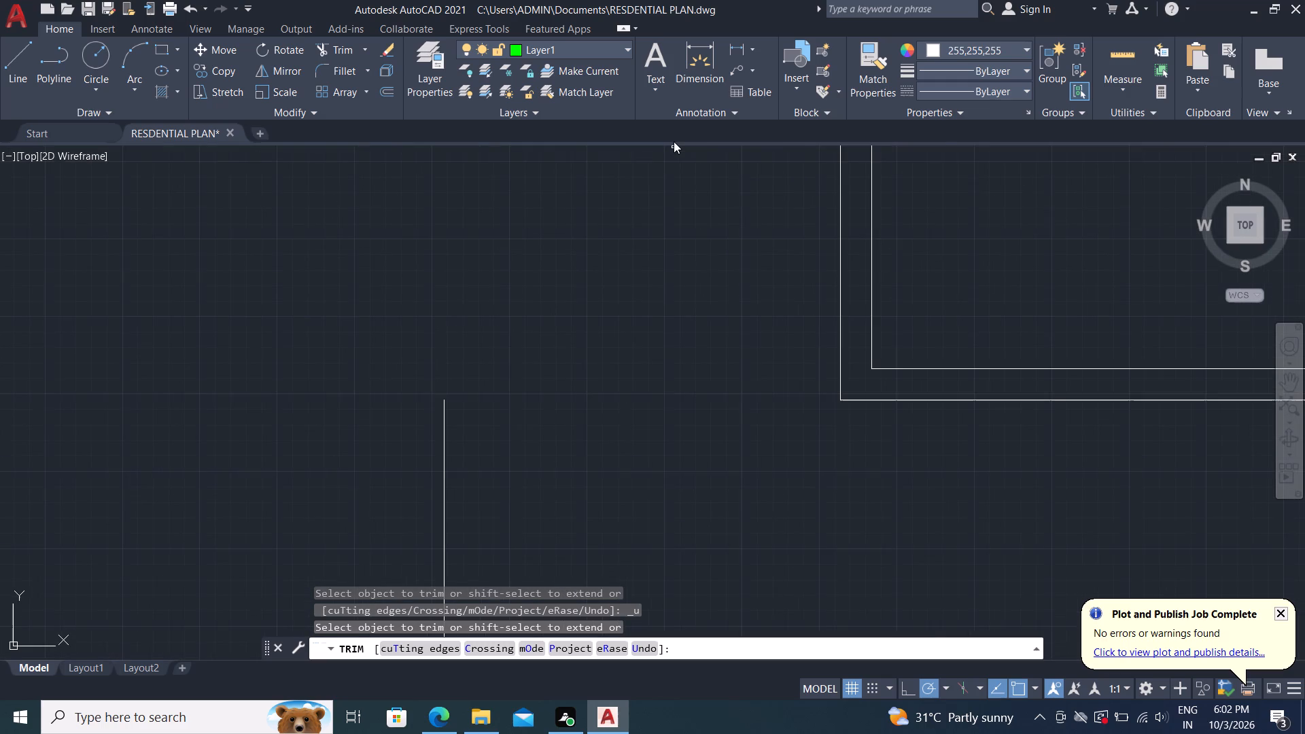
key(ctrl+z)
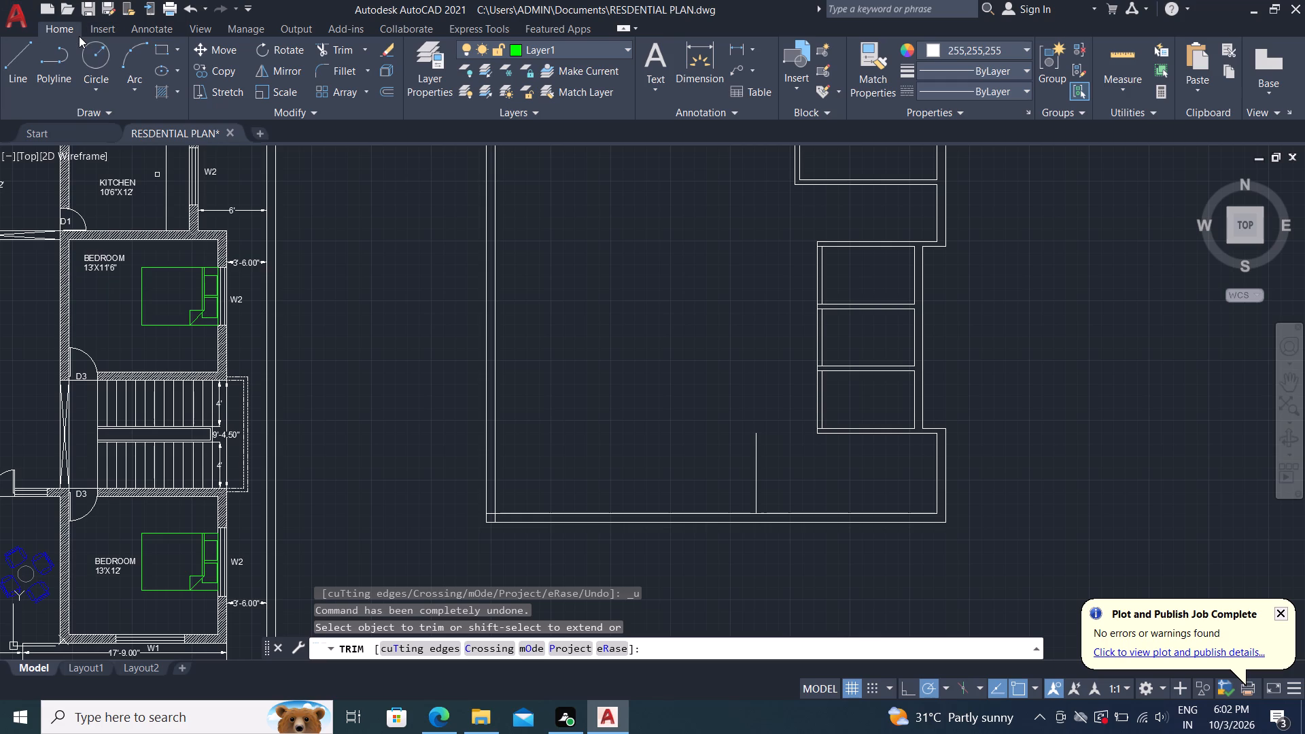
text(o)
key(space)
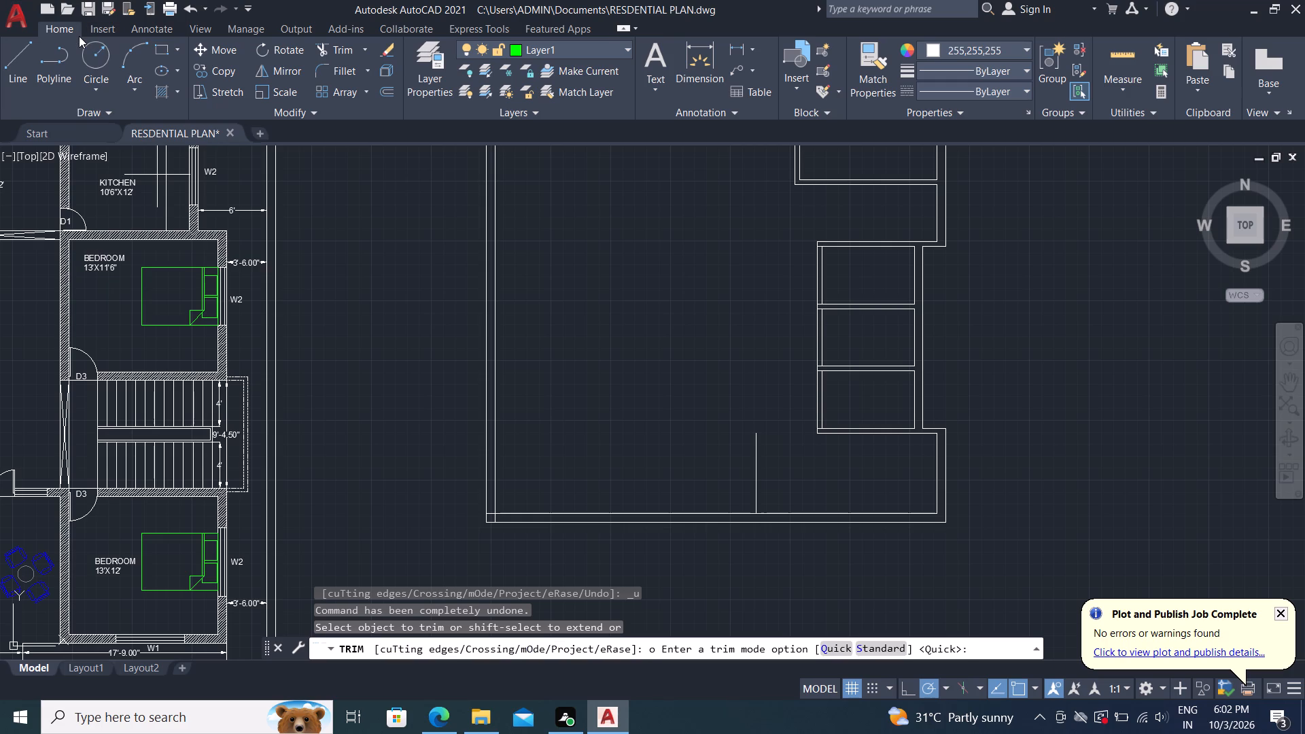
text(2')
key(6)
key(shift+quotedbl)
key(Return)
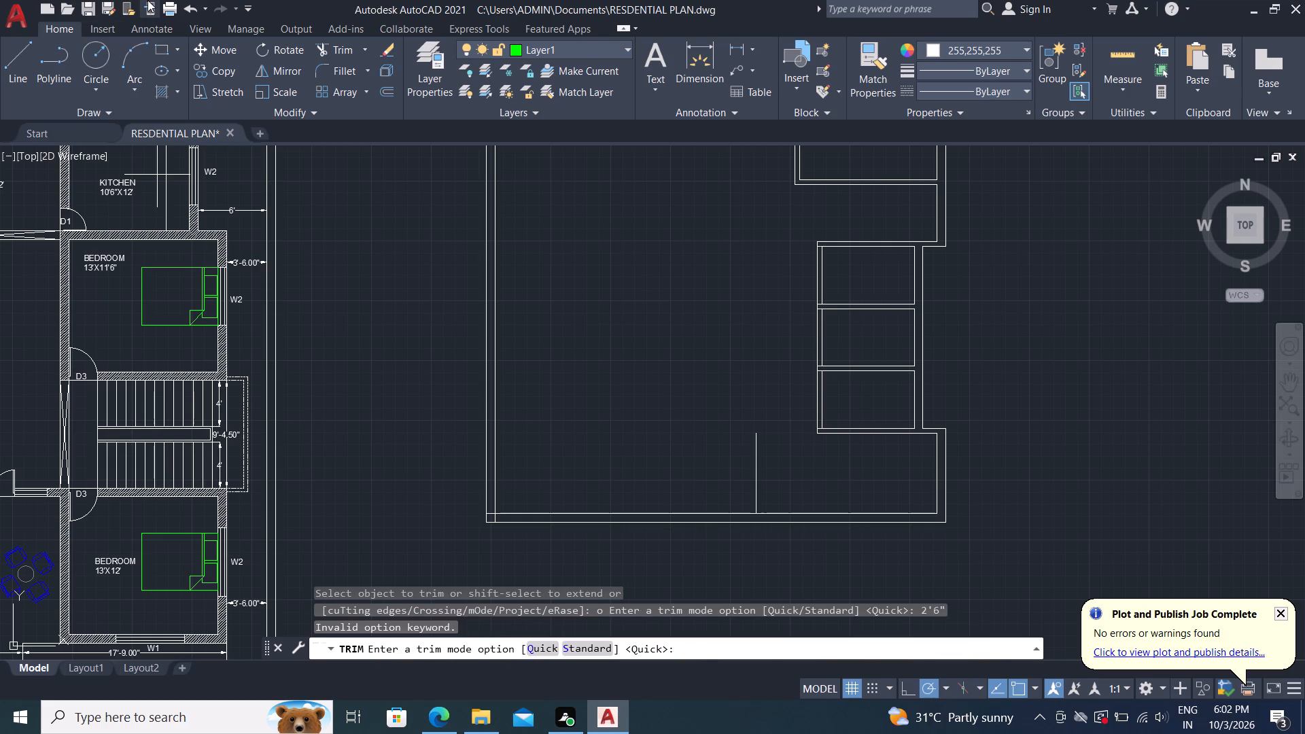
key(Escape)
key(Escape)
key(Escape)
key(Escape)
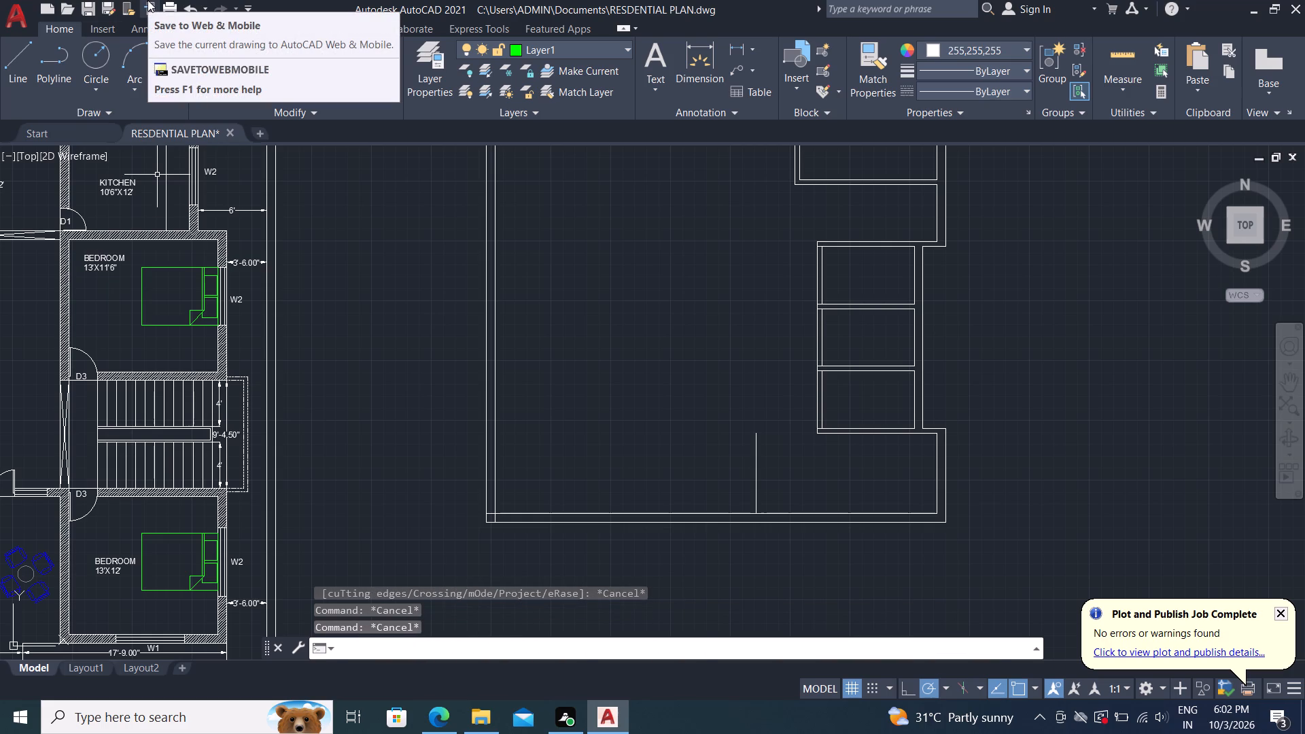
Offset the northernmost small room's inner north wall line 2'6" south into the room.
text(o)
key(space)
text(2'6")
key(Return)
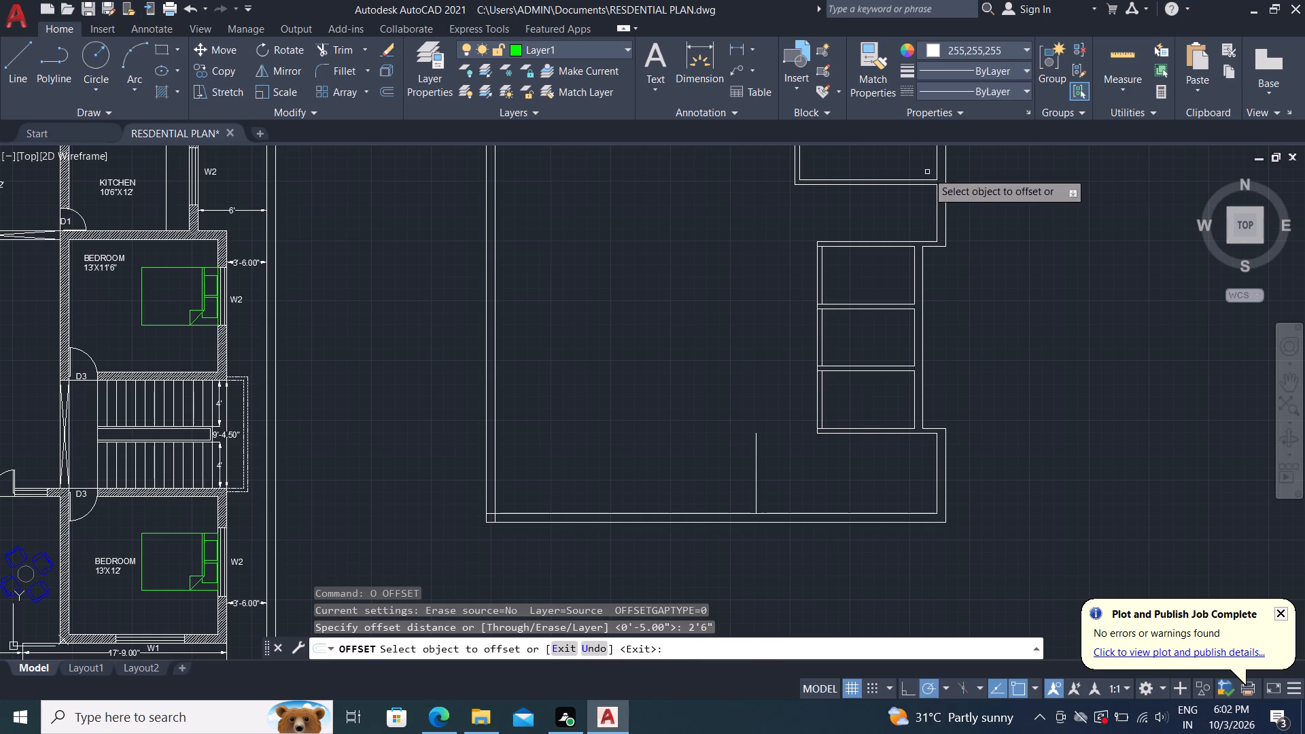
scroll(862, 248, up, 2)
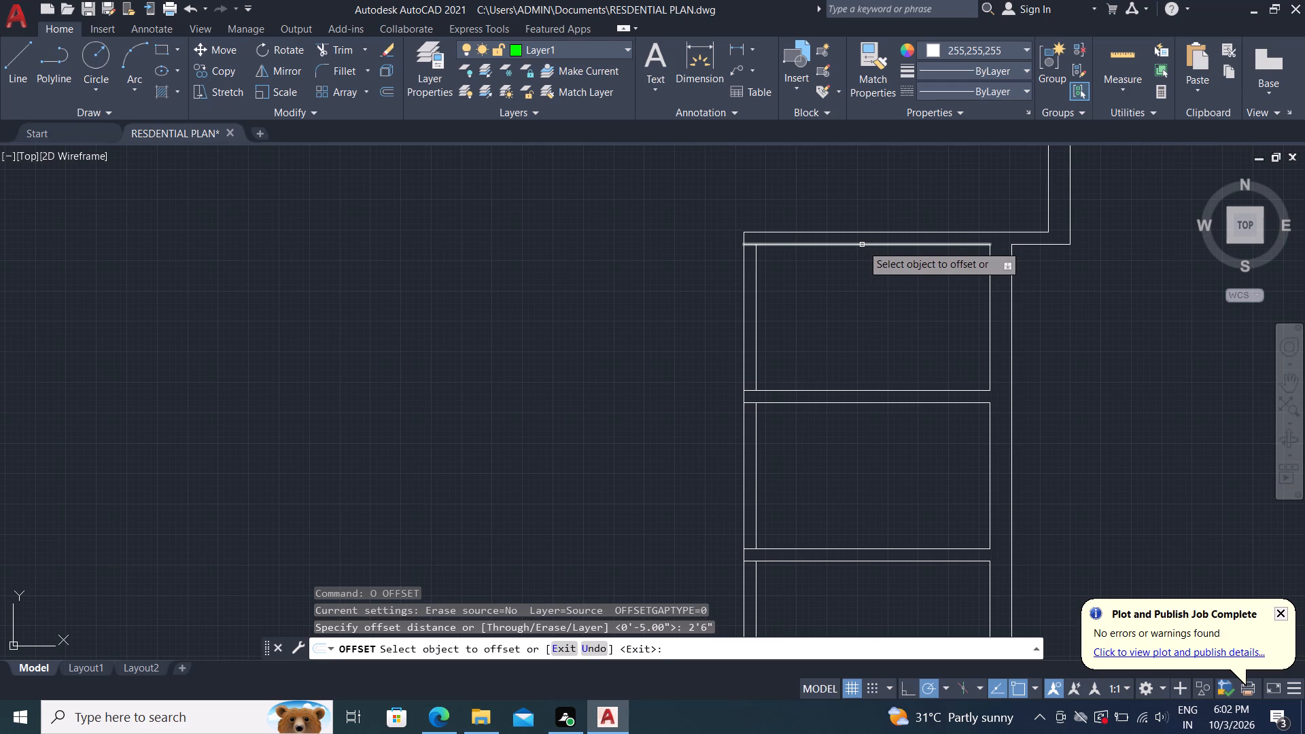
click(862, 245)
click(834, 326)
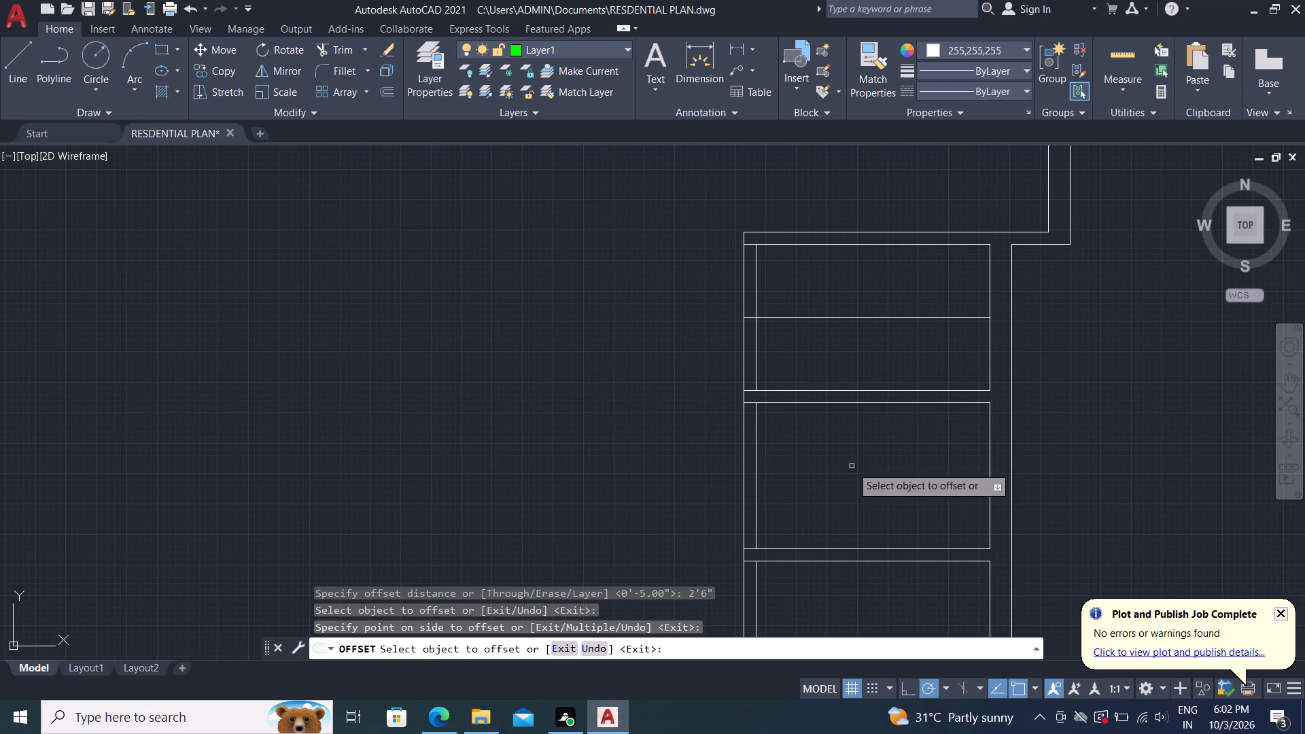
middle_drag(849, 465, 835, 432)
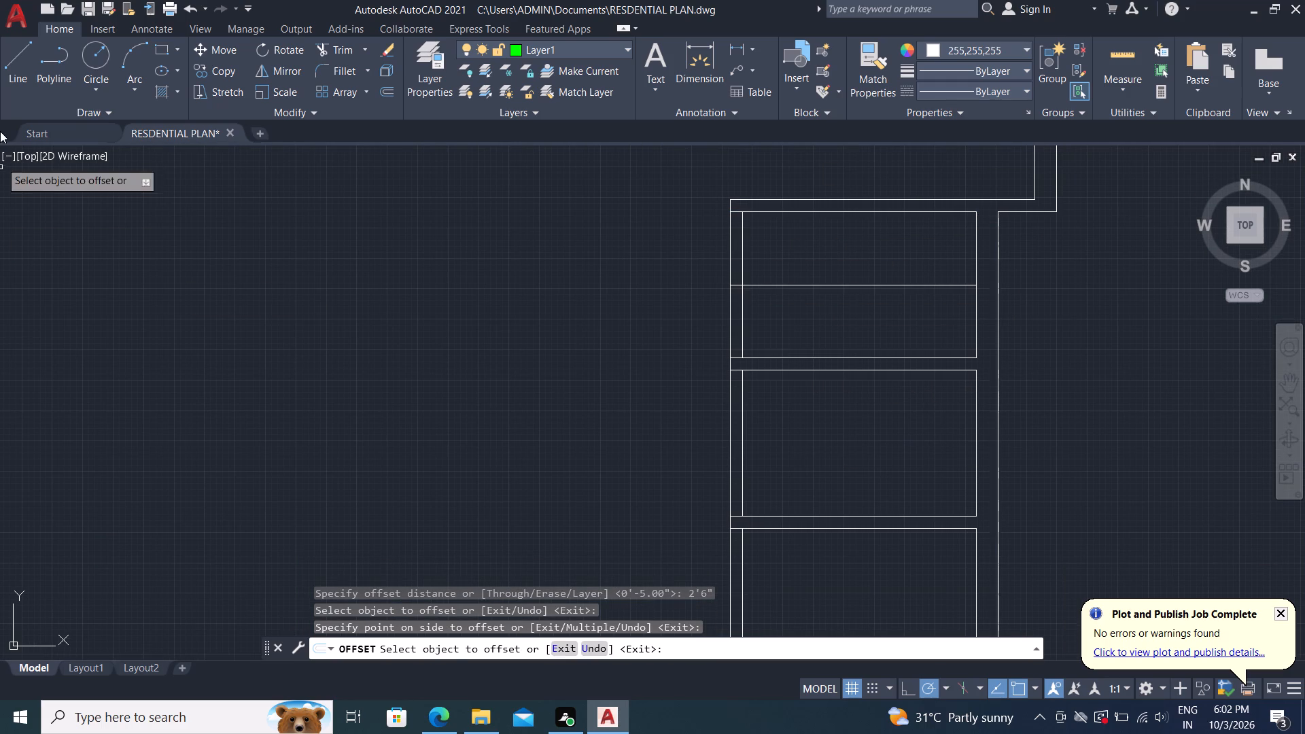
Offset the middle small room's inner south wall line 2'6" north into the room.
click(871, 356)
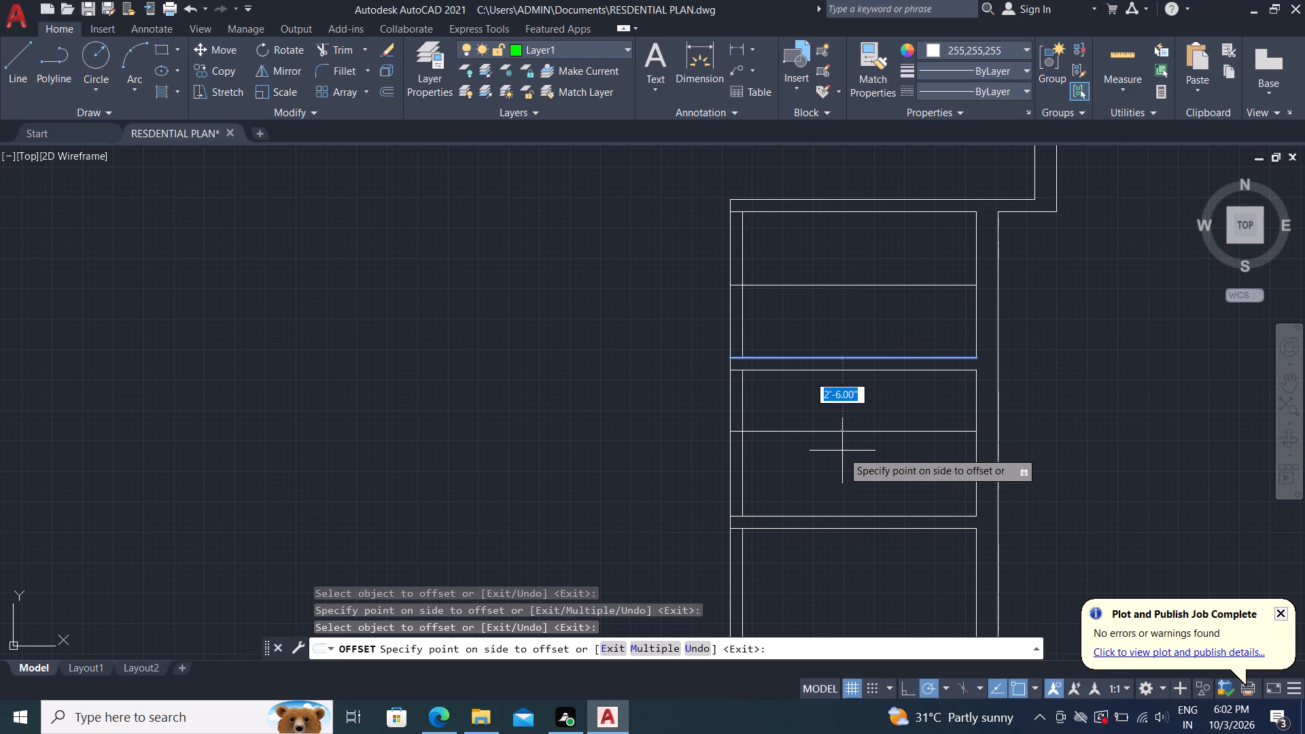
key(Escape)
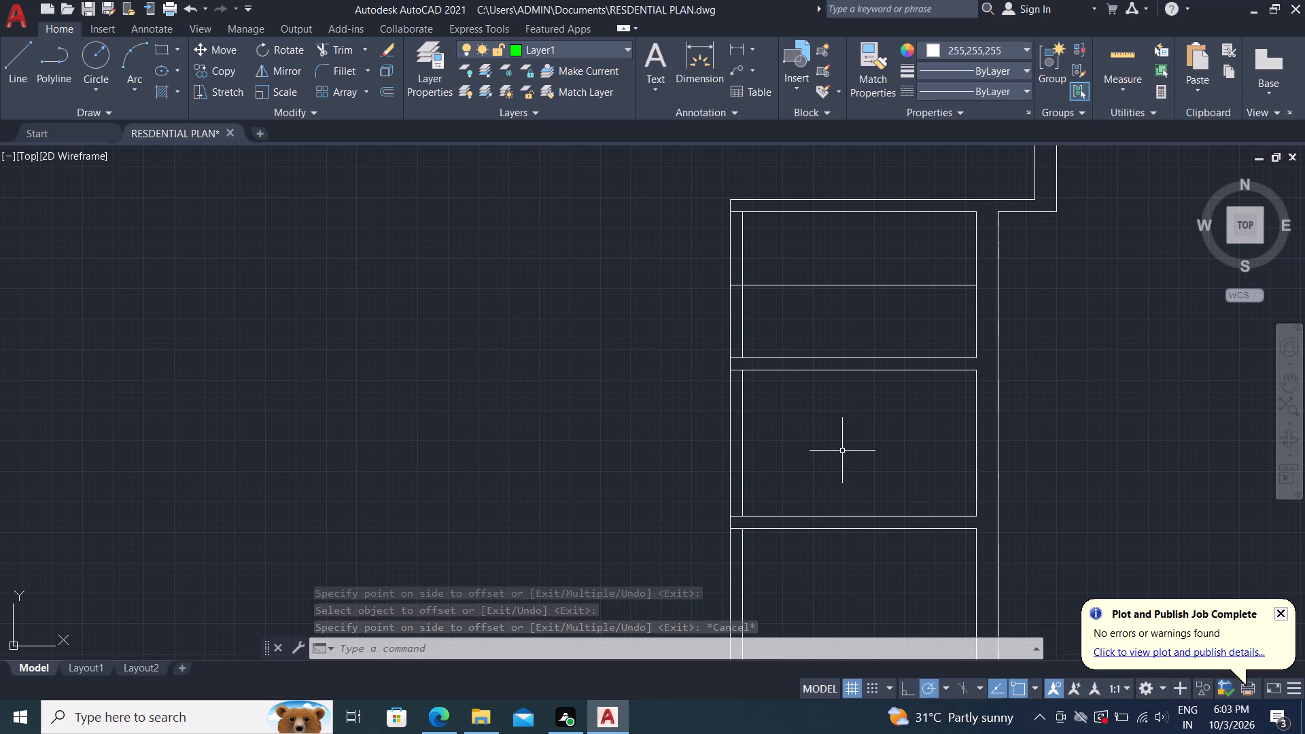
key(space)
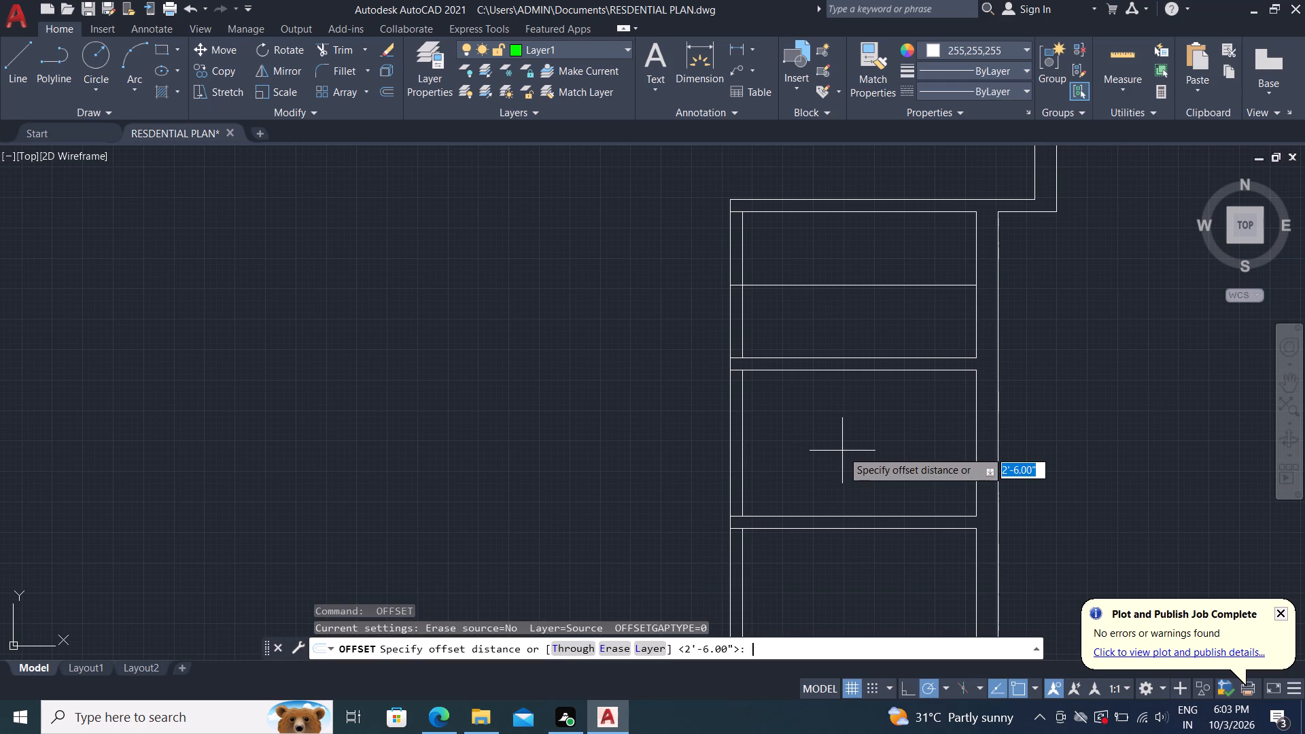
key(space)
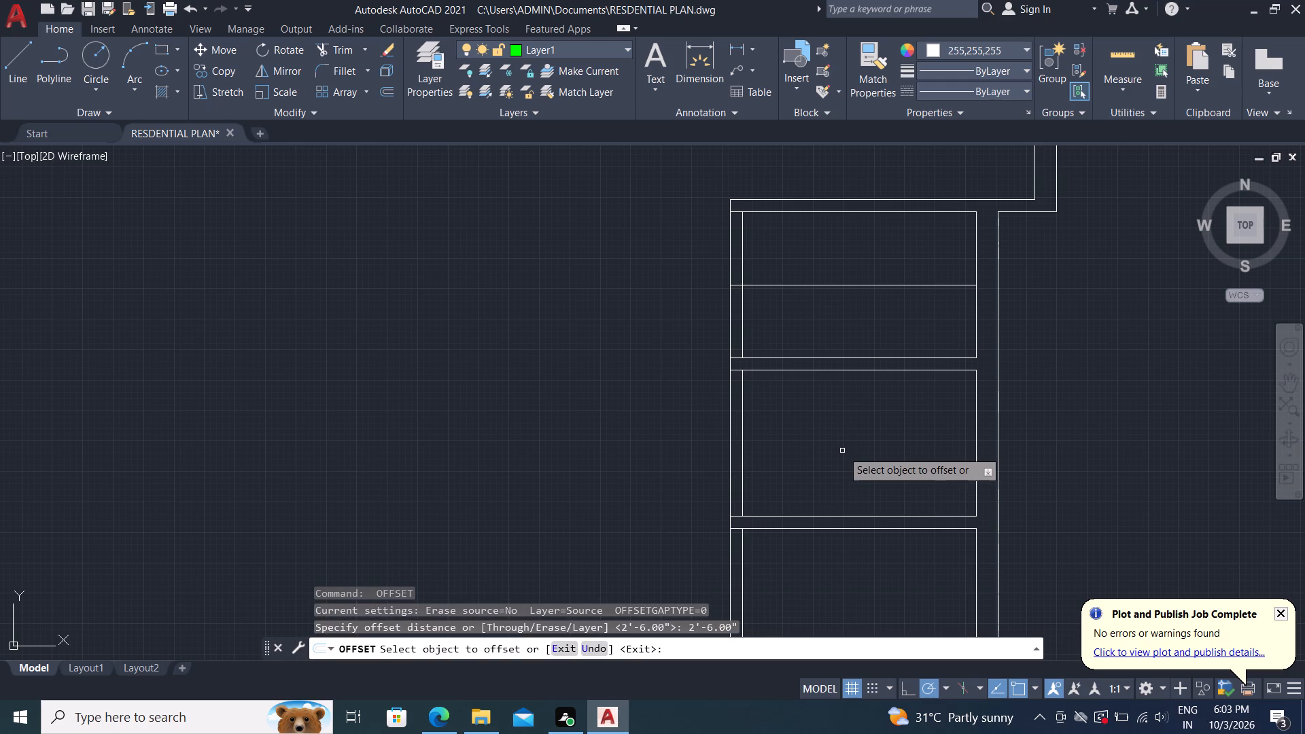
click(899, 514)
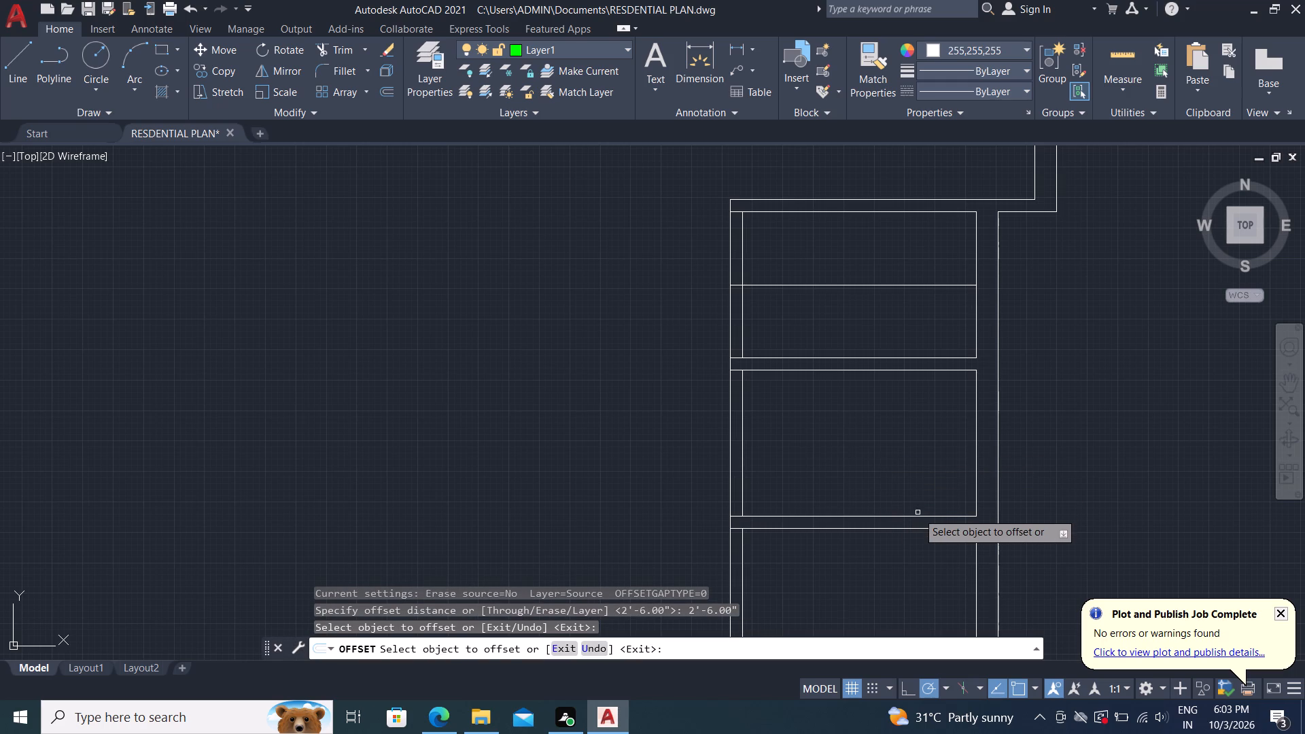
click(918, 514)
click(922, 476)
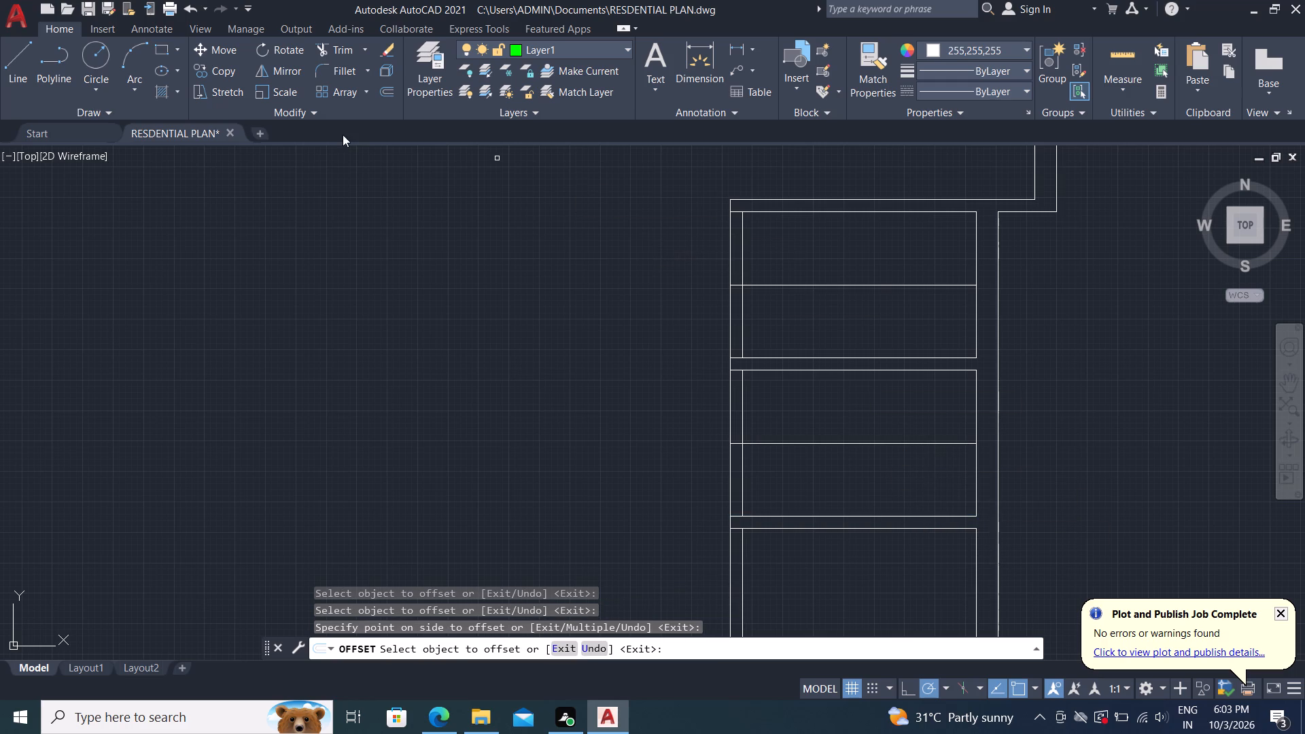
Offset the southernmost small room's inner south wall line 2'6" north into the room.
scroll(343, 135, down, 1)
scroll(529, 276, down, 1)
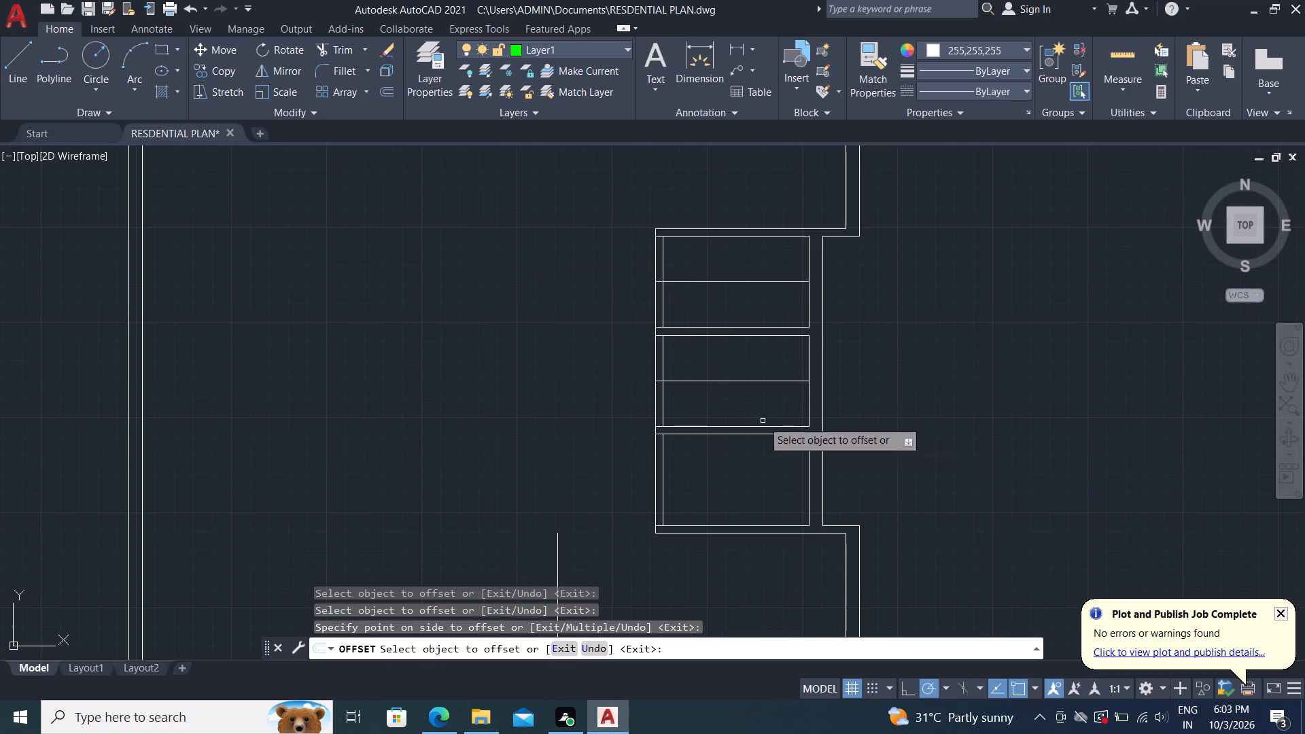
scroll(718, 544, up, 1)
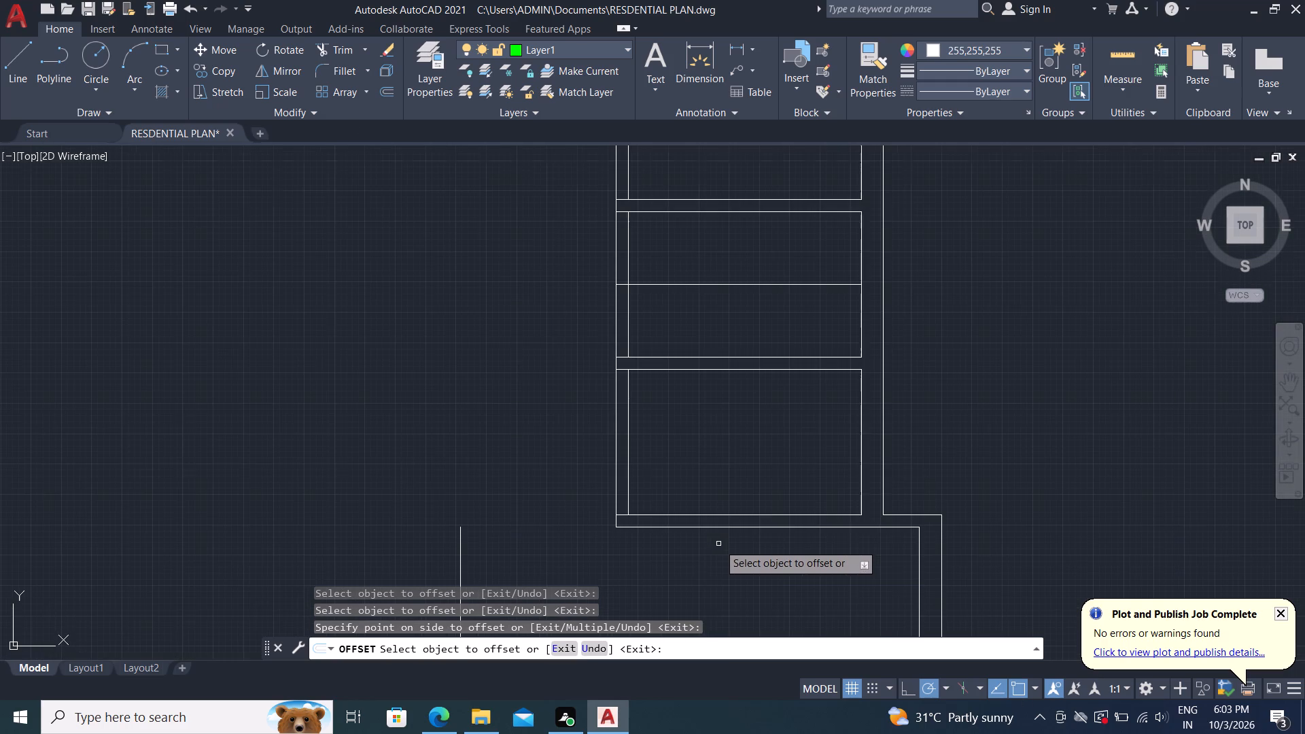
click(737, 512)
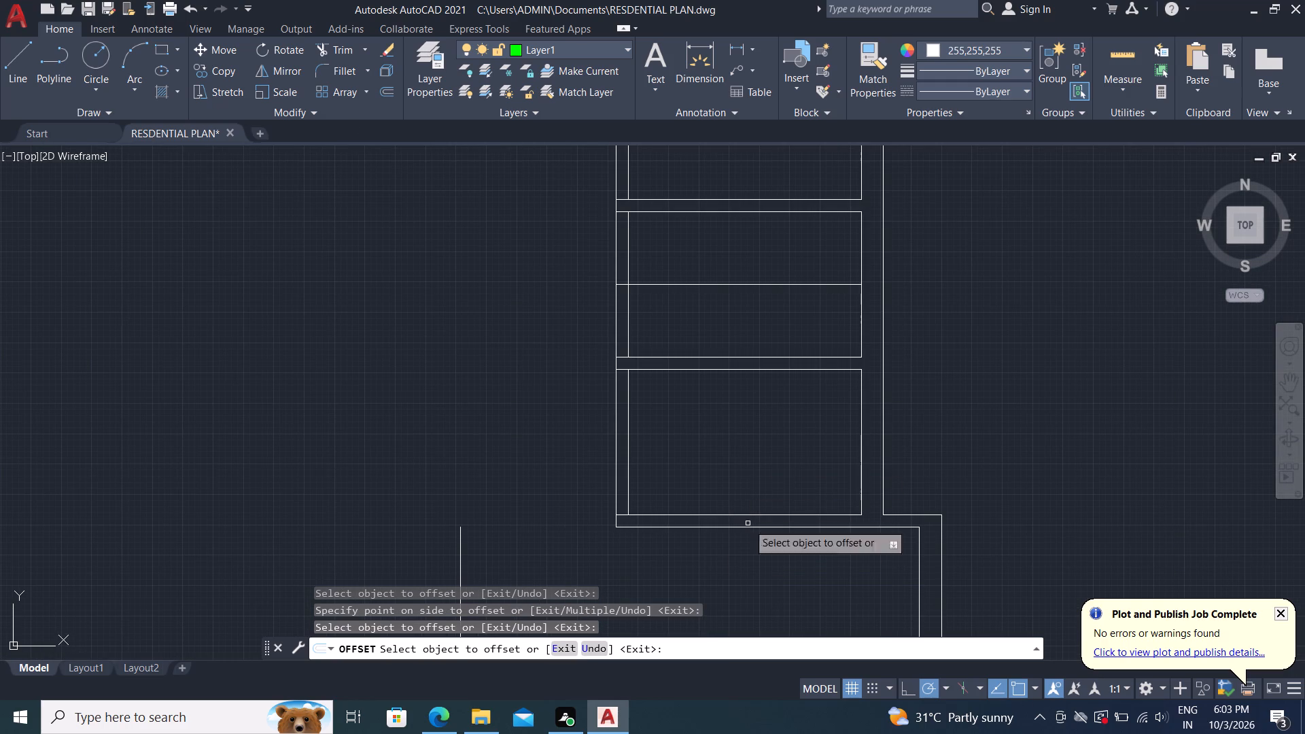
click(746, 514)
click(755, 459)
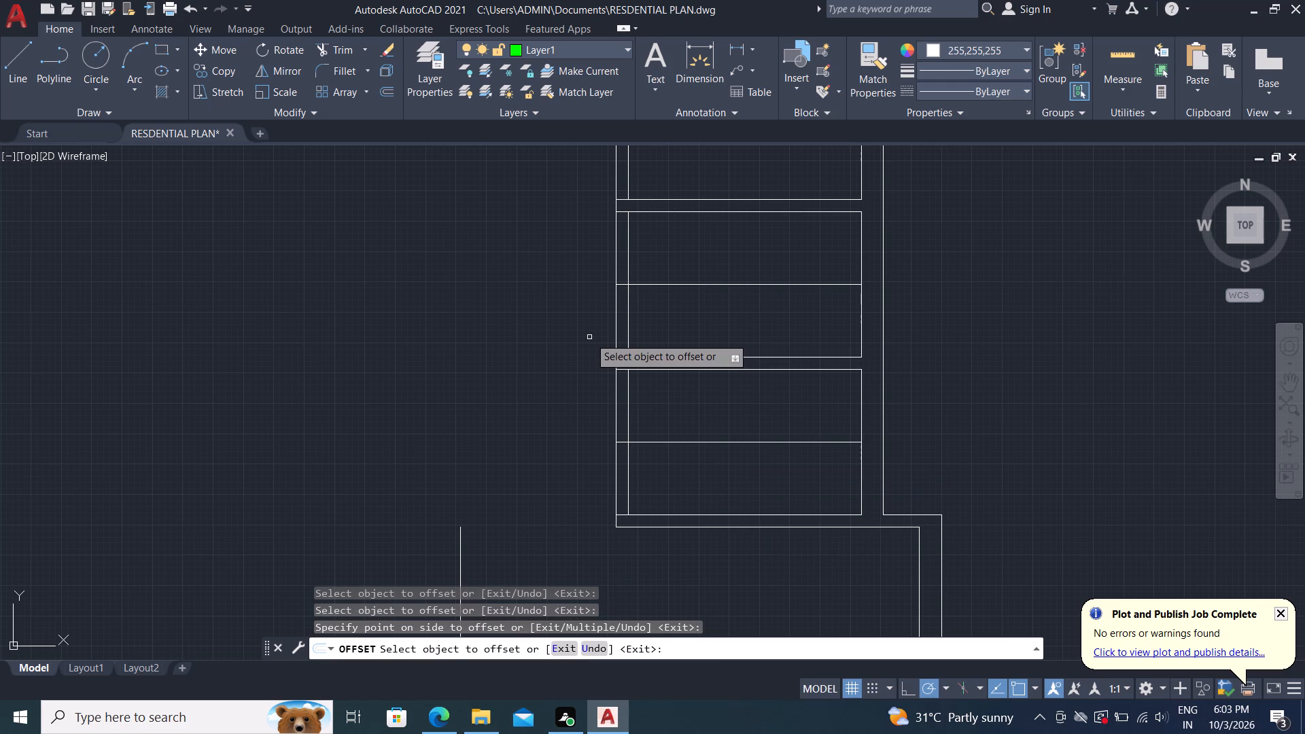
key(Escape)
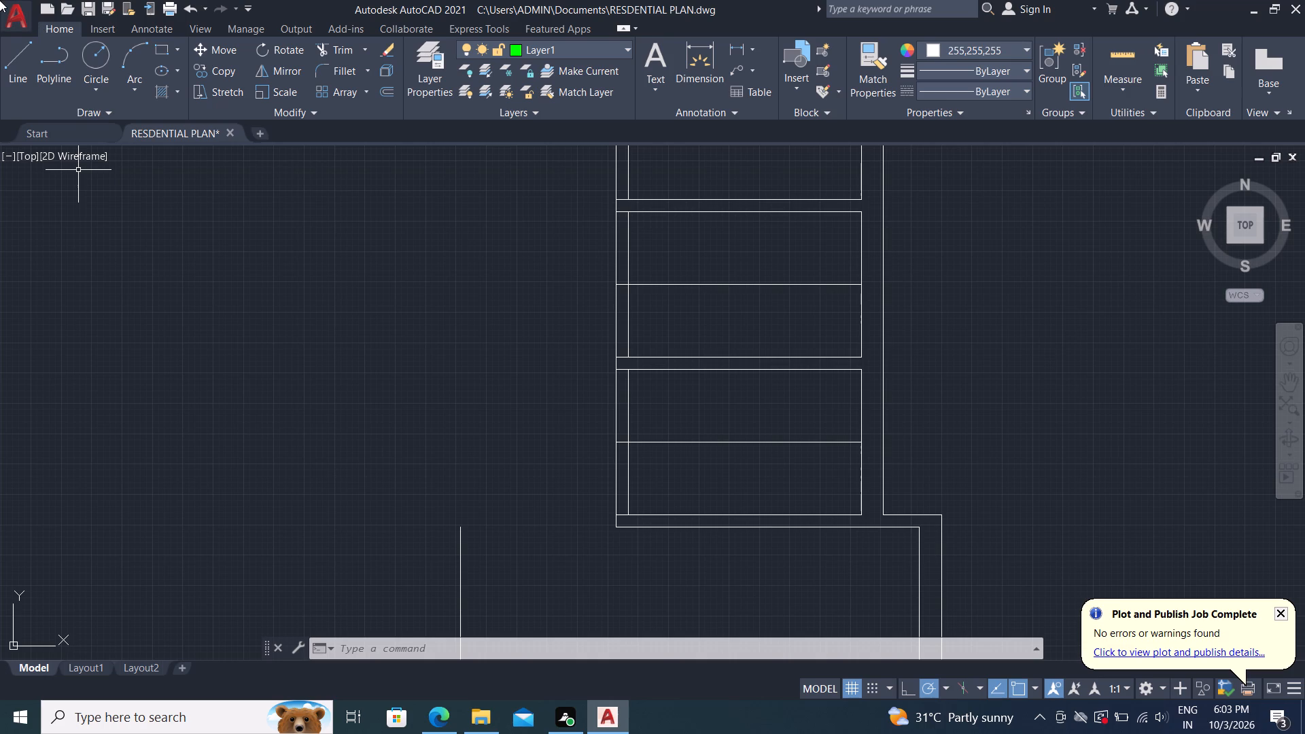
Copy the kitchen's D1 door from the RESDENTIAL PLAN to just west of the northernmost small room.
scroll(570, 276, down, 2)
middle_drag(538, 224, 823, 566)
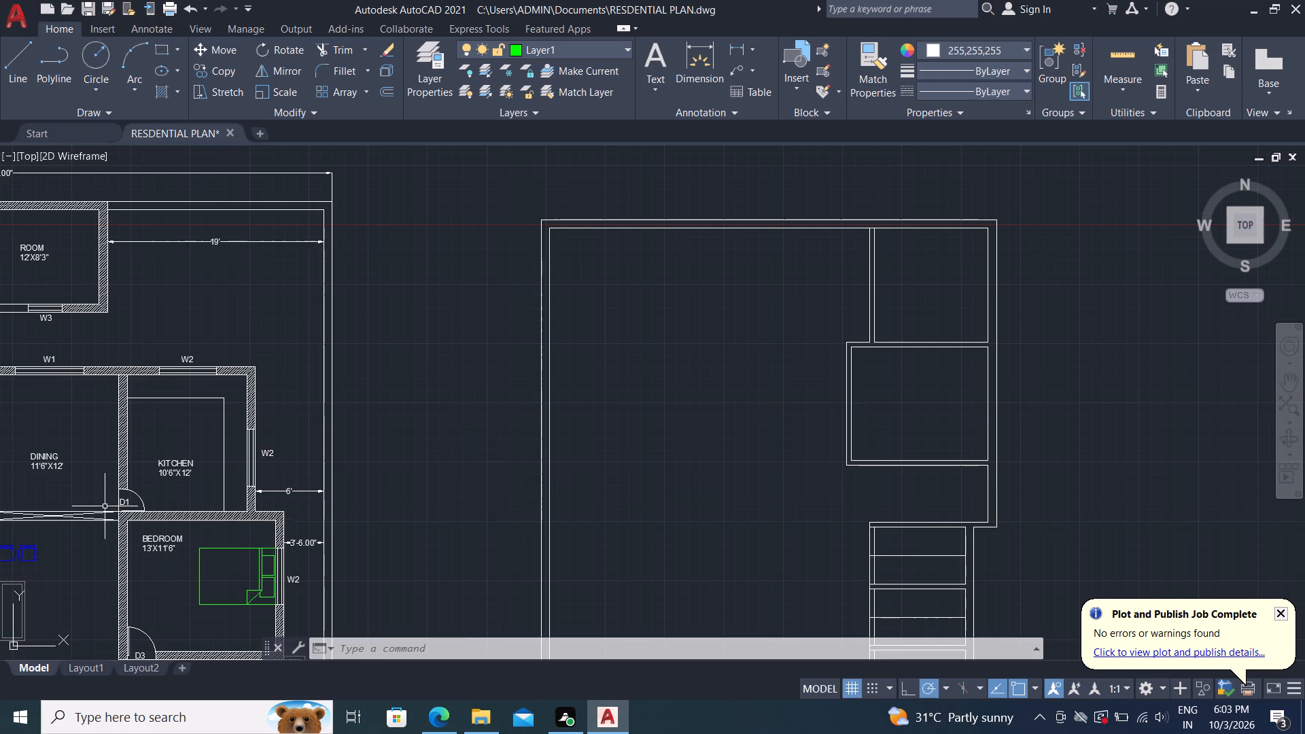
scroll(105, 504, up, 3)
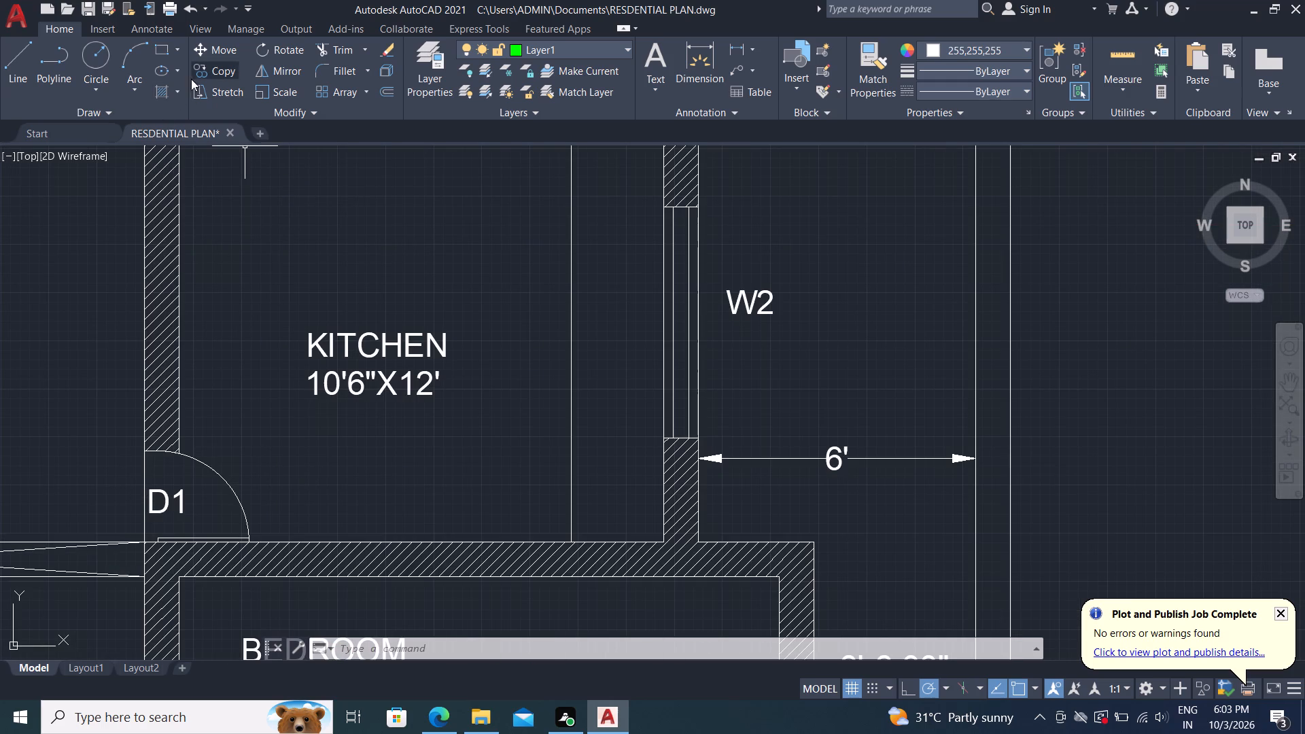
click(199, 65)
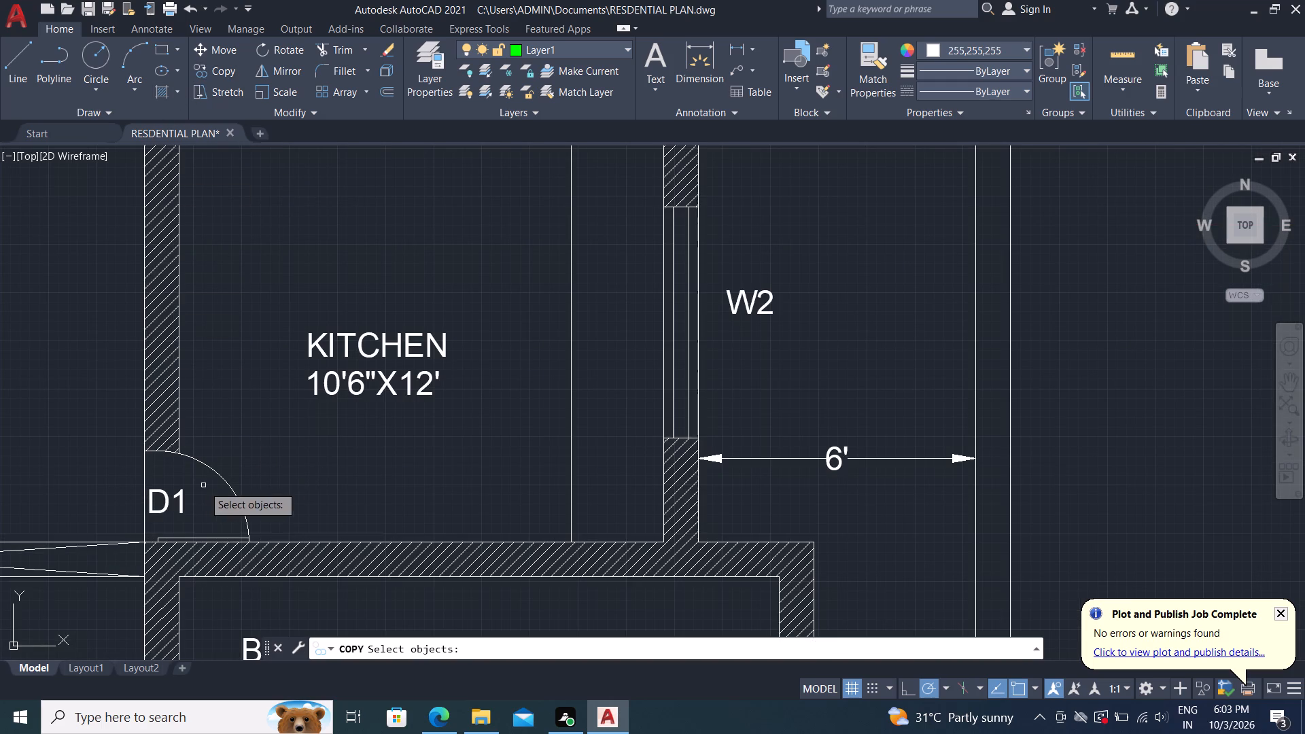
click(229, 487)
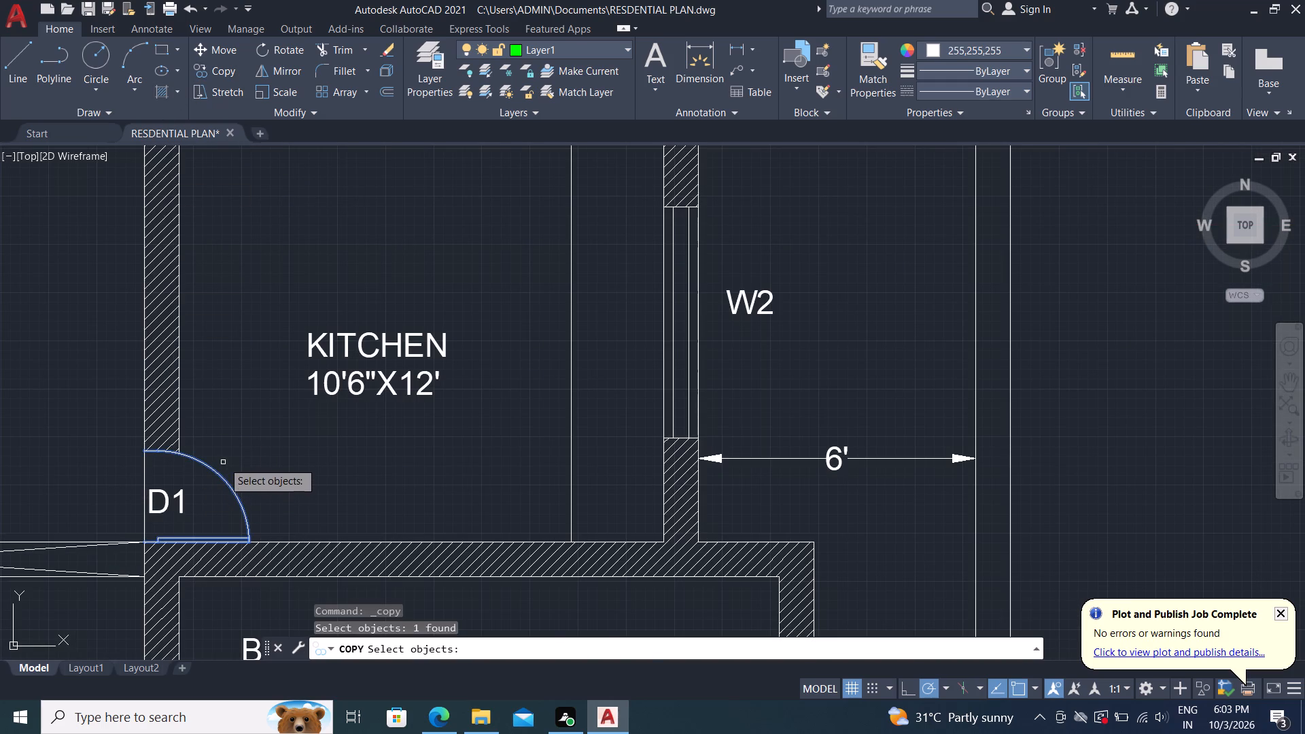
right_click(226, 457)
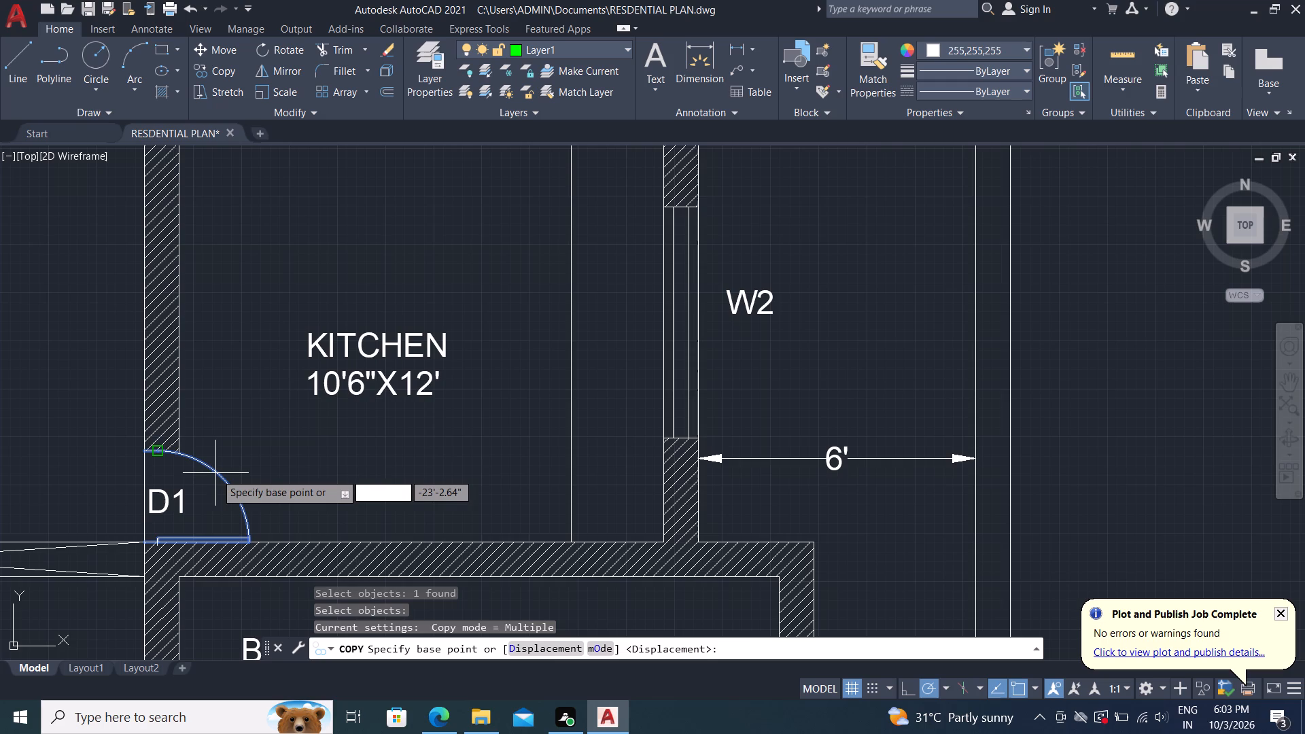
click(218, 473)
scroll(161, 401, down, 2)
scroll(78, 331, down, 2)
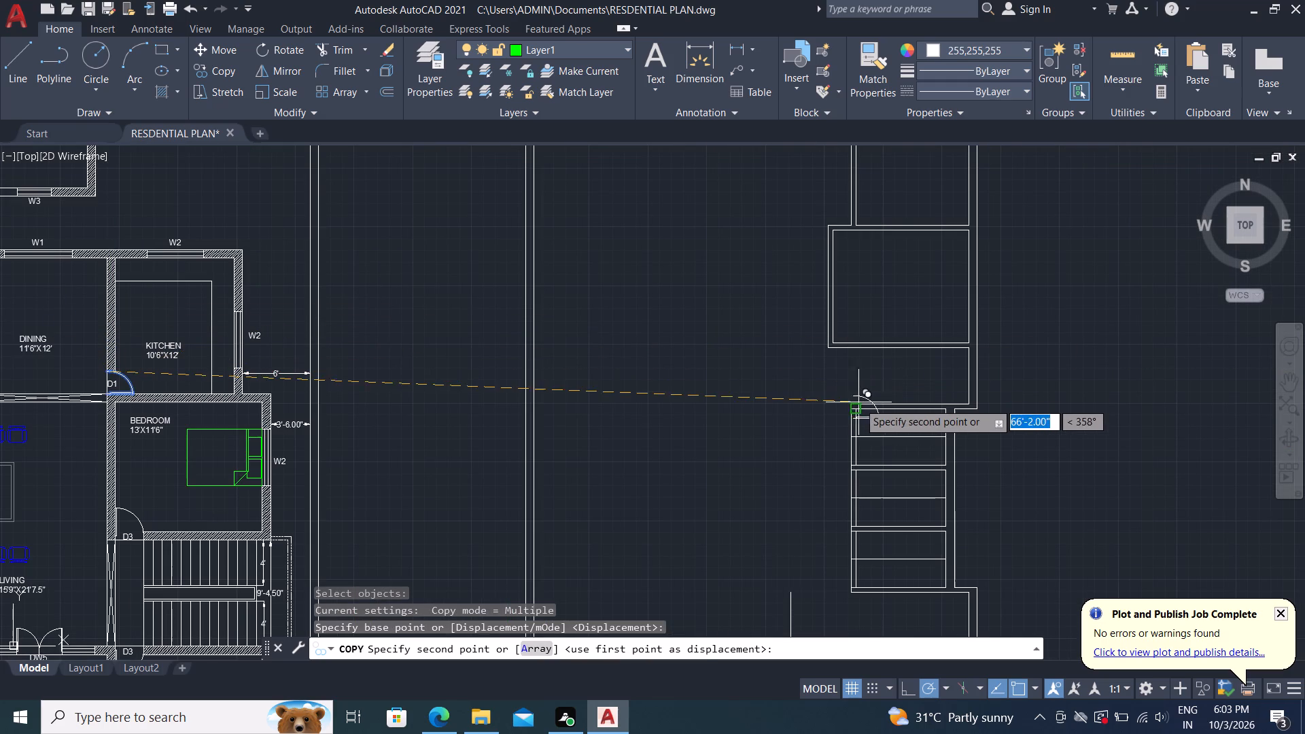
scroll(848, 438, up, 2)
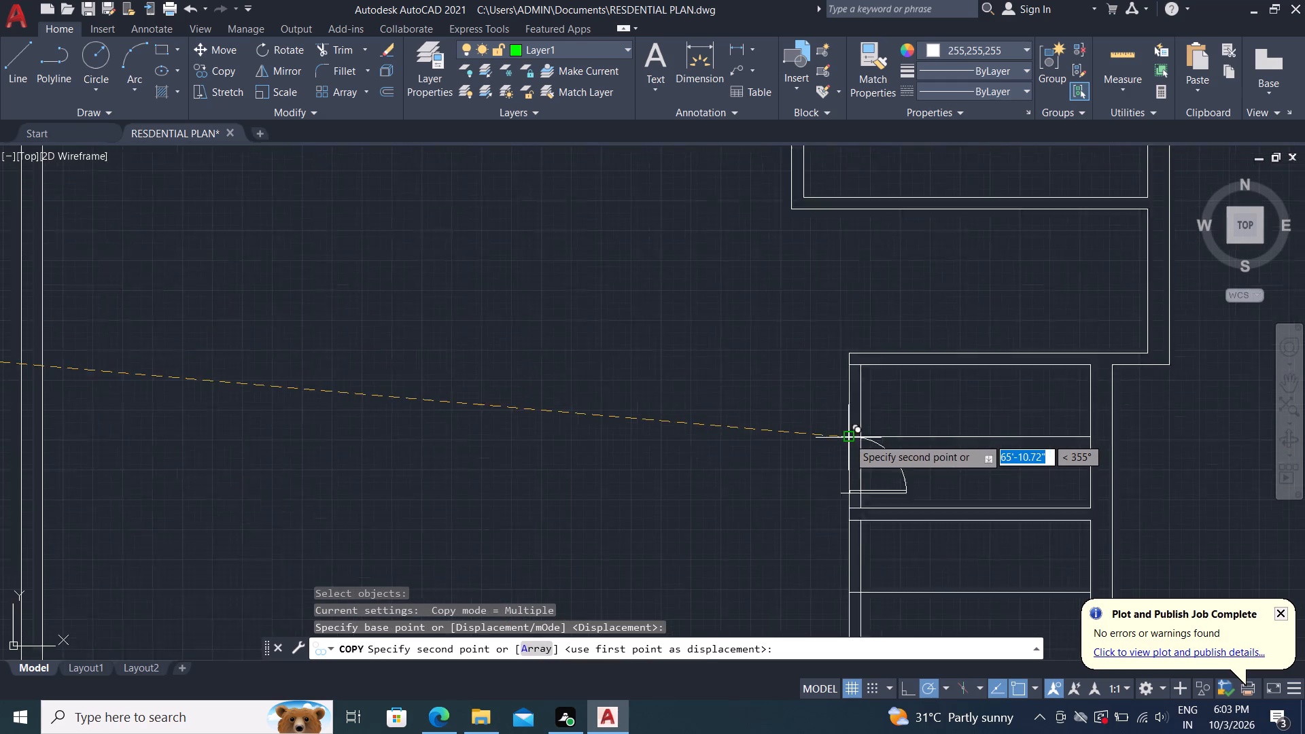
scroll(848, 438, up, 2)
middle_drag(865, 460, 849, 412)
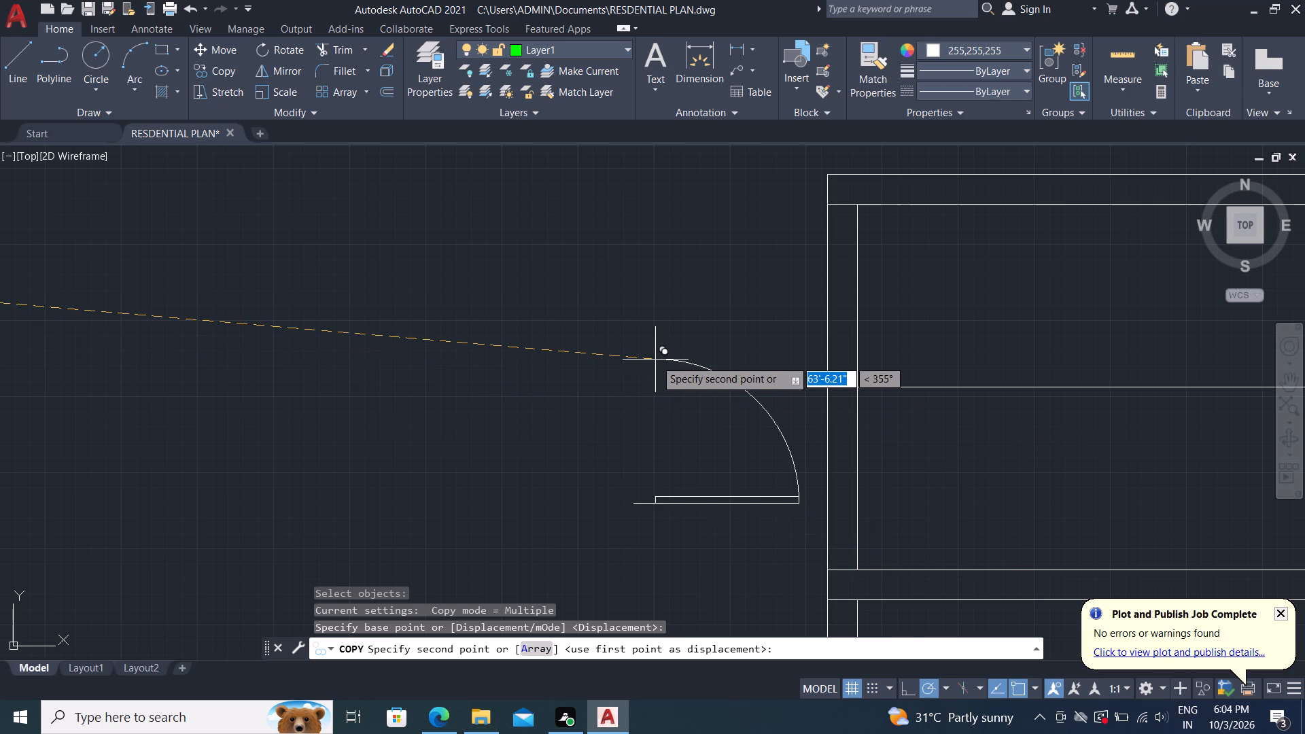
click(655, 360)
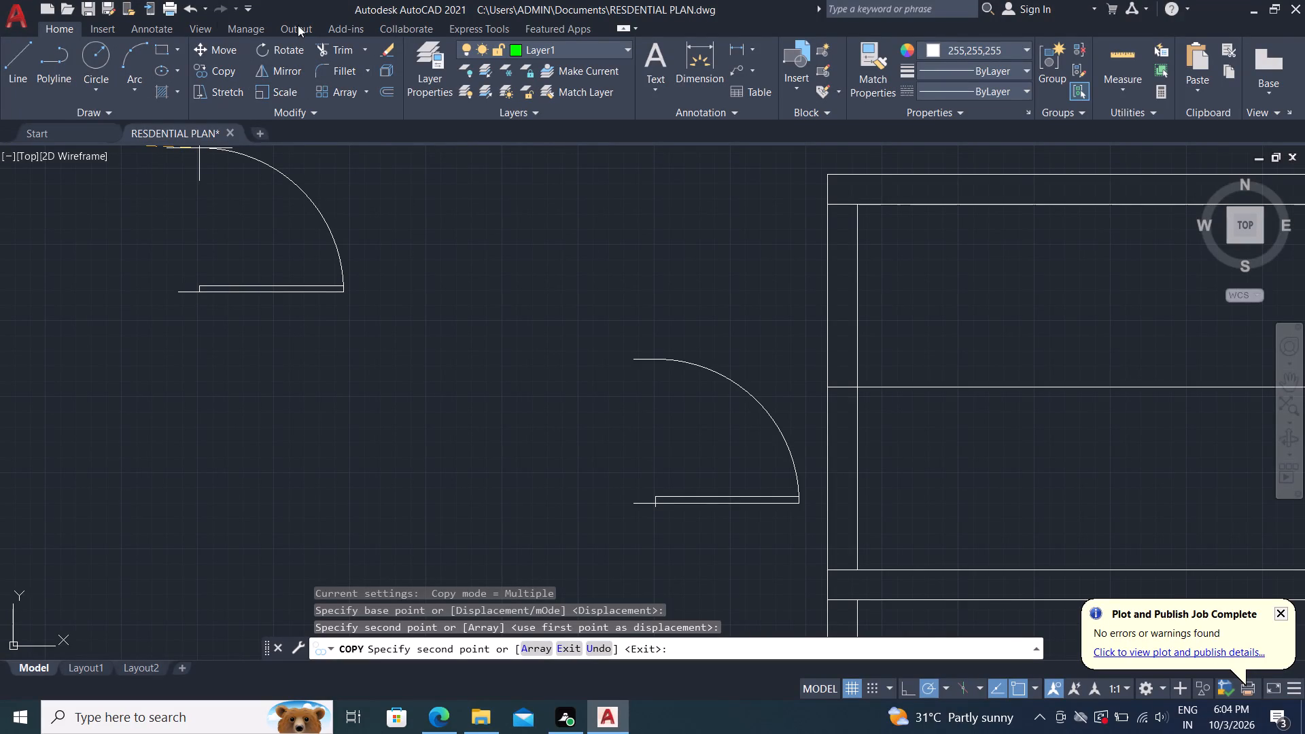
Move the copied door by its southwest end to the northernmost small room's inner south wall line at the west wall's outer face.
click(226, 48)
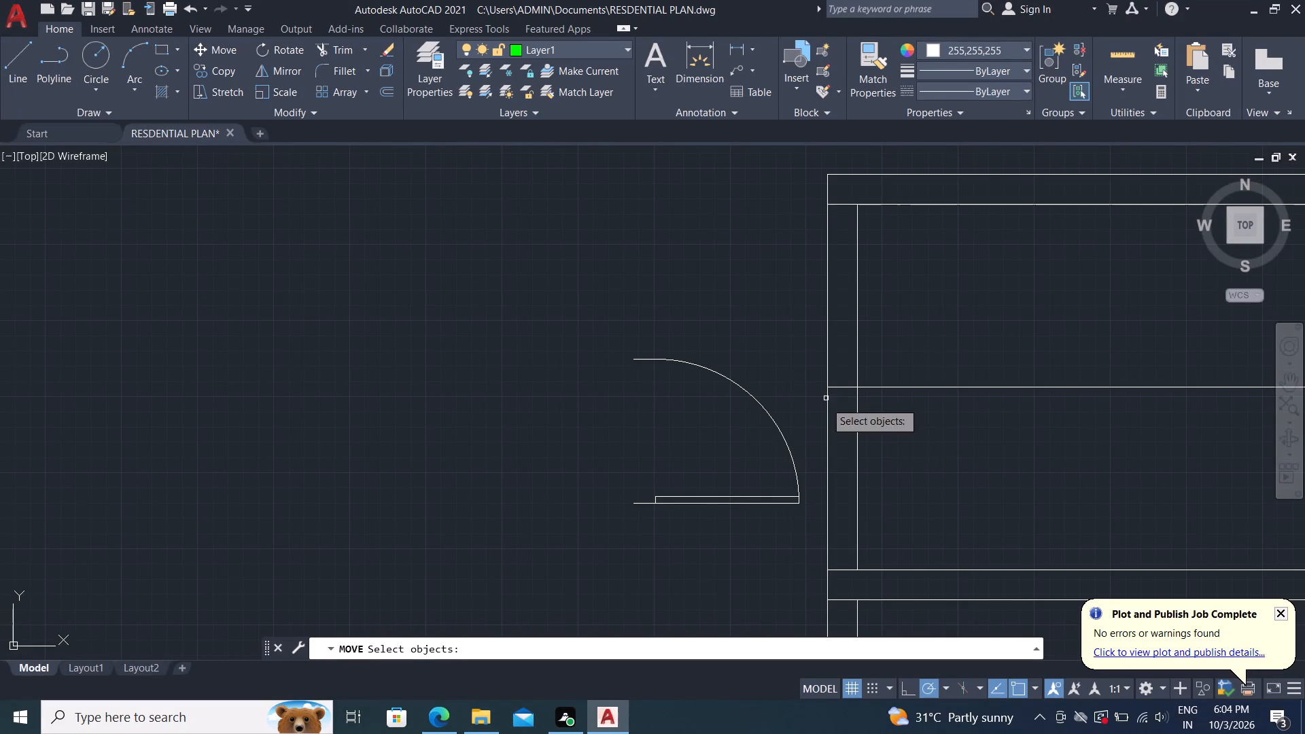
scroll(694, 493, up, 1)
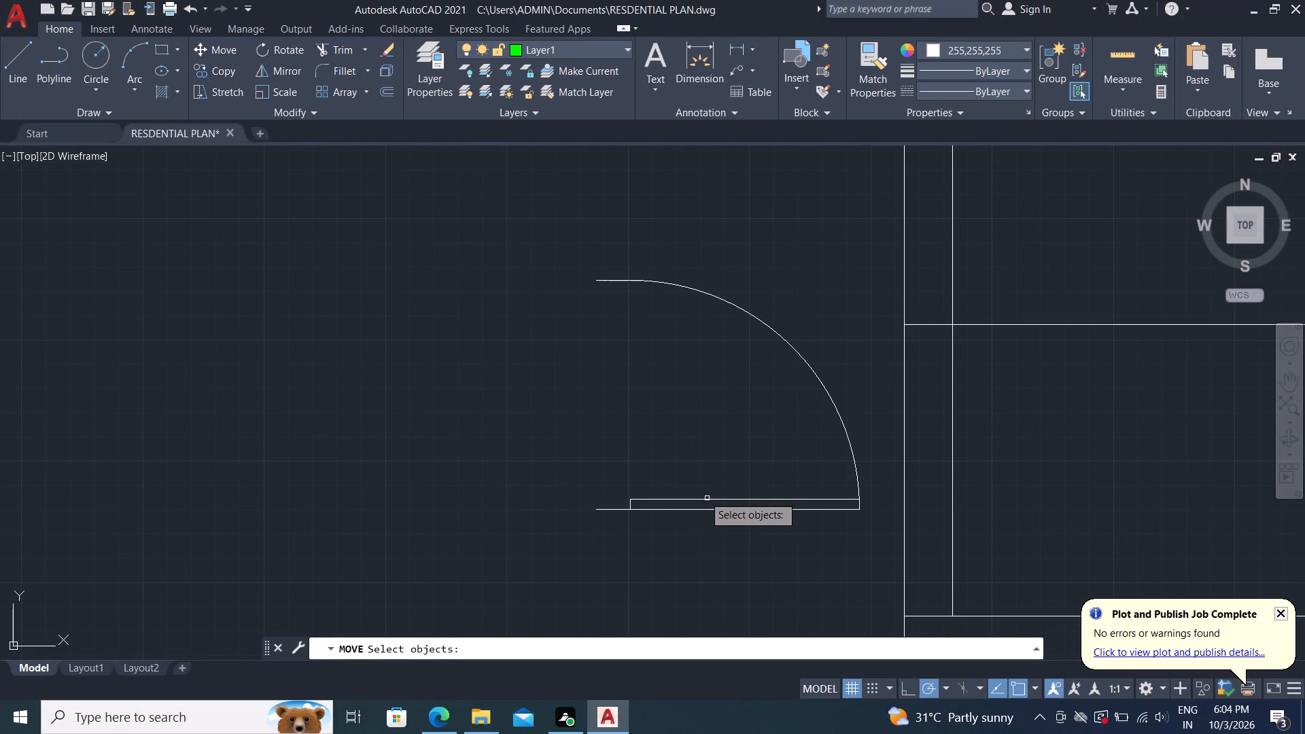
click(725, 510)
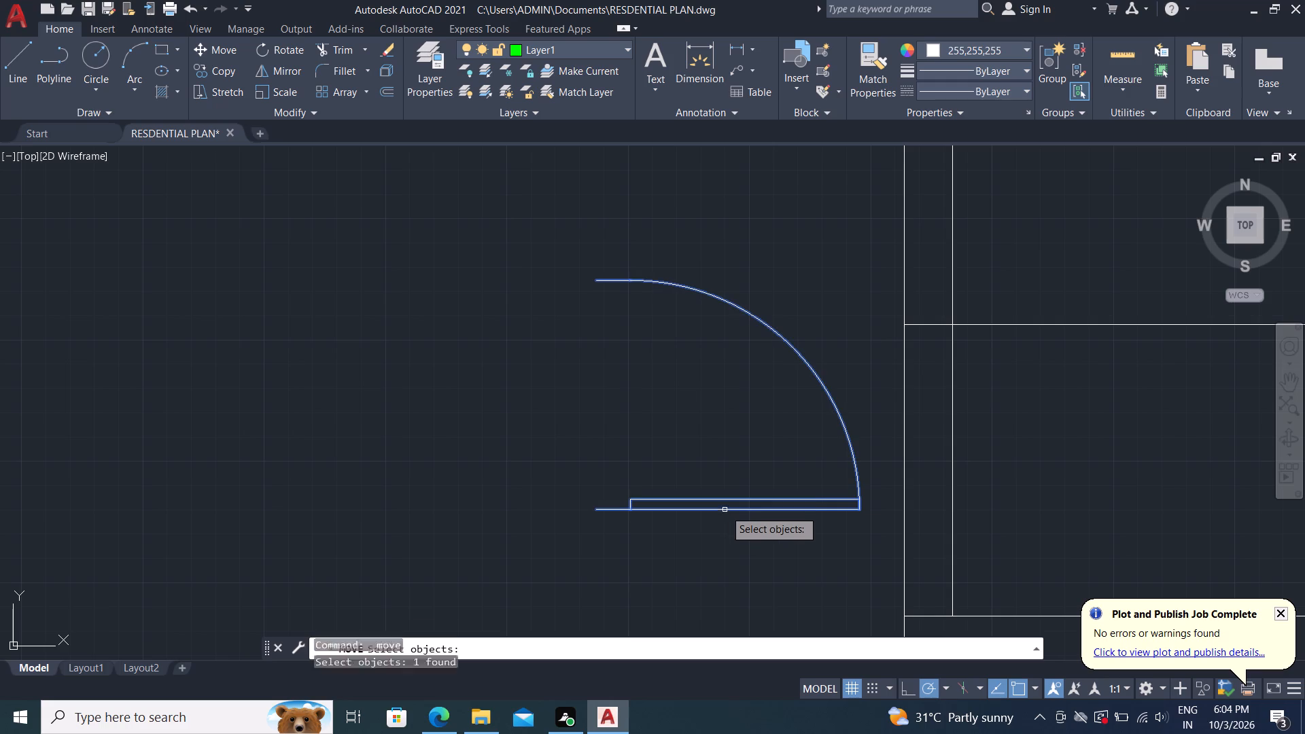
right_click(595, 412)
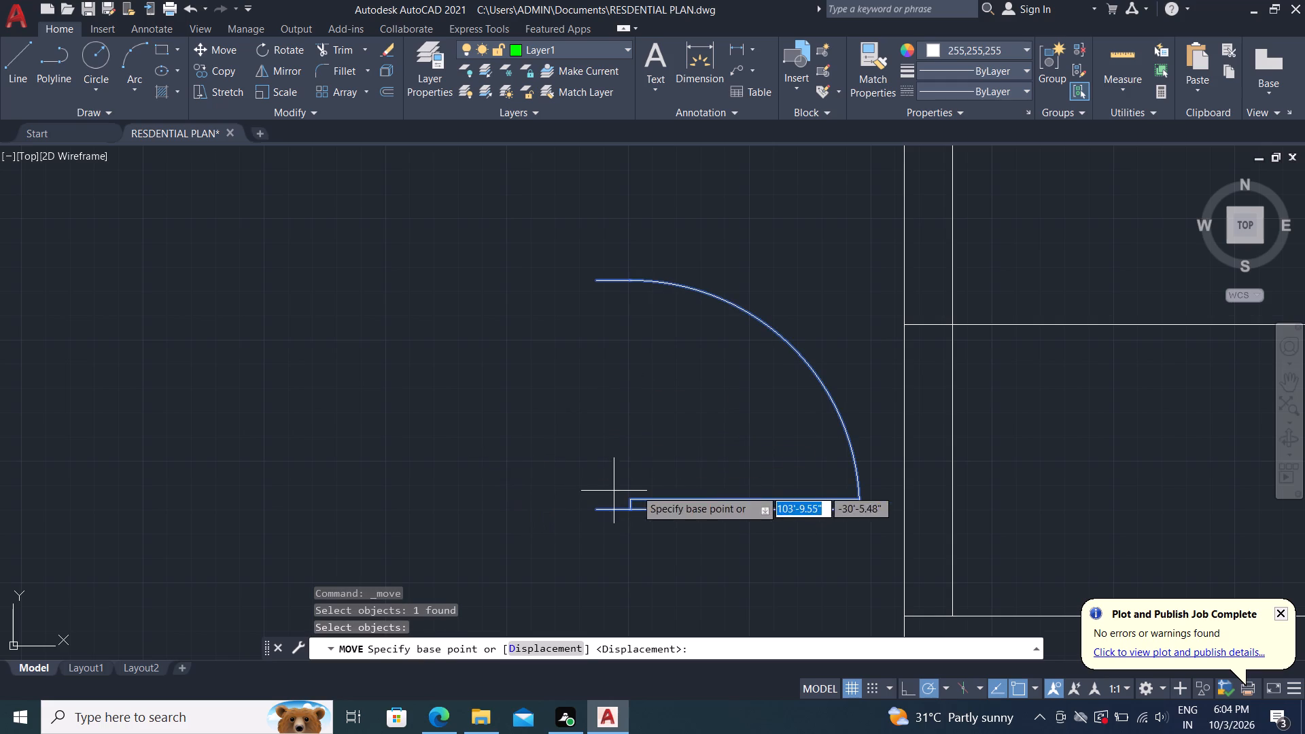
click(595, 510)
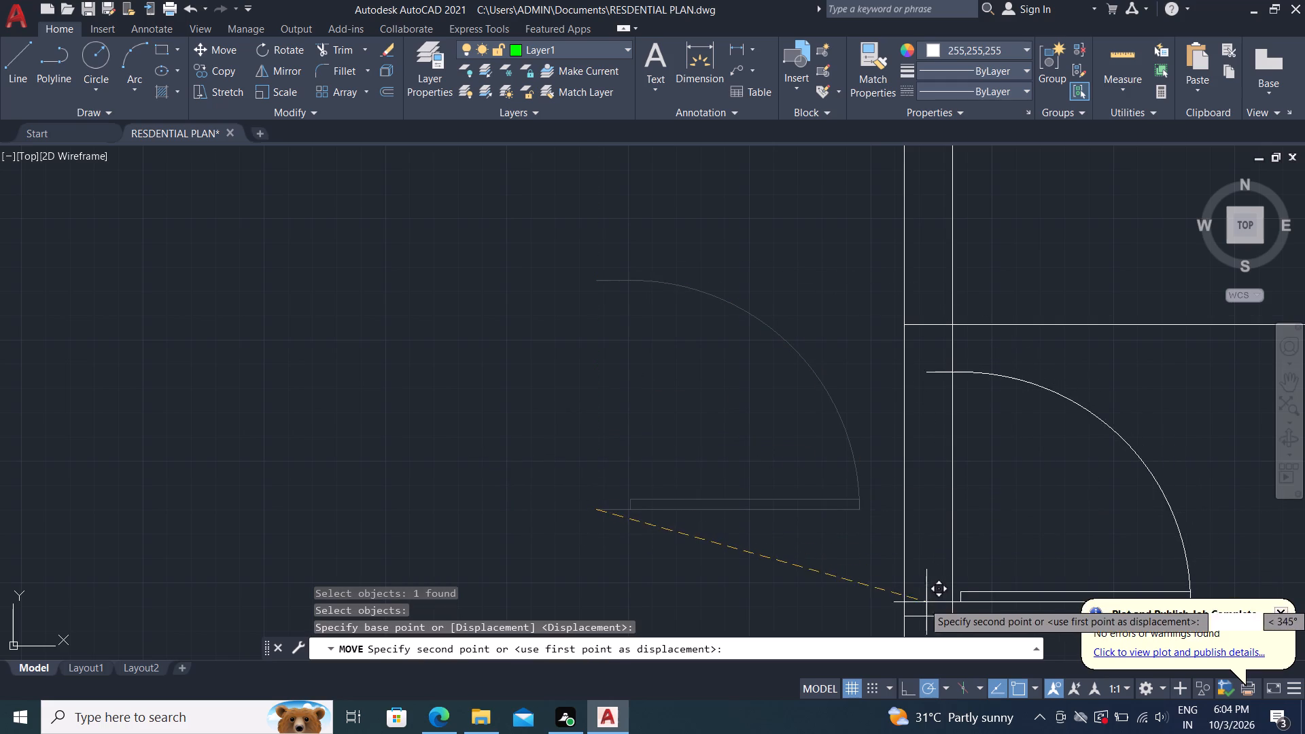
click(908, 616)
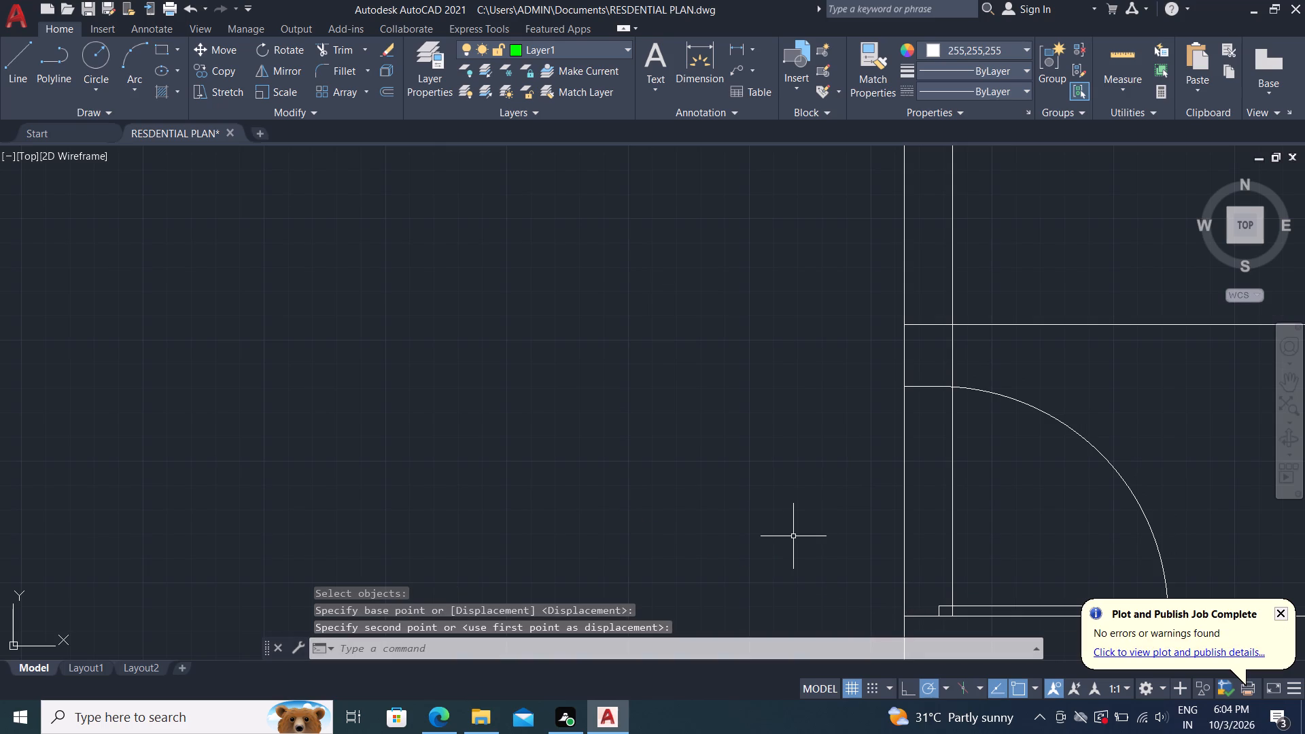
Scale the door from its southwest corner by about 1.27 so its opening spans up to the 2'6" offset line.
text(sc)
key(space)
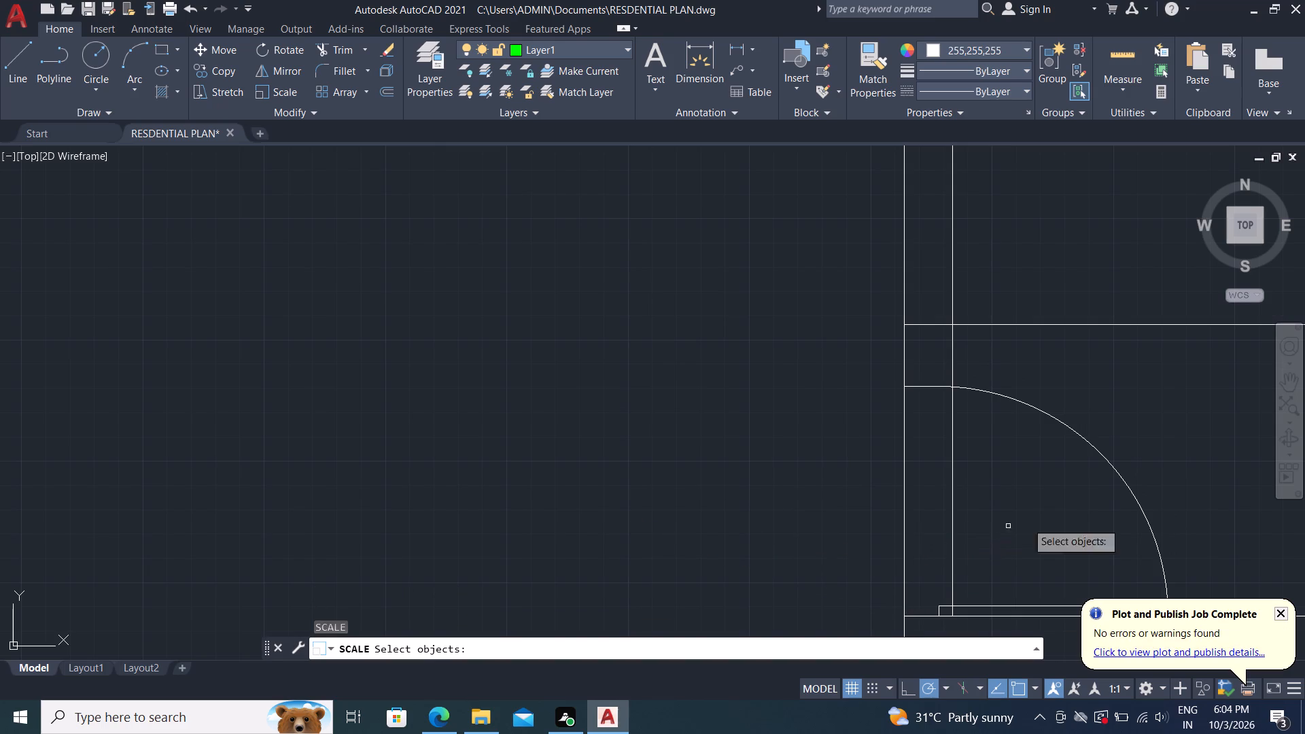
middle_drag(1087, 358, 1089, 358)
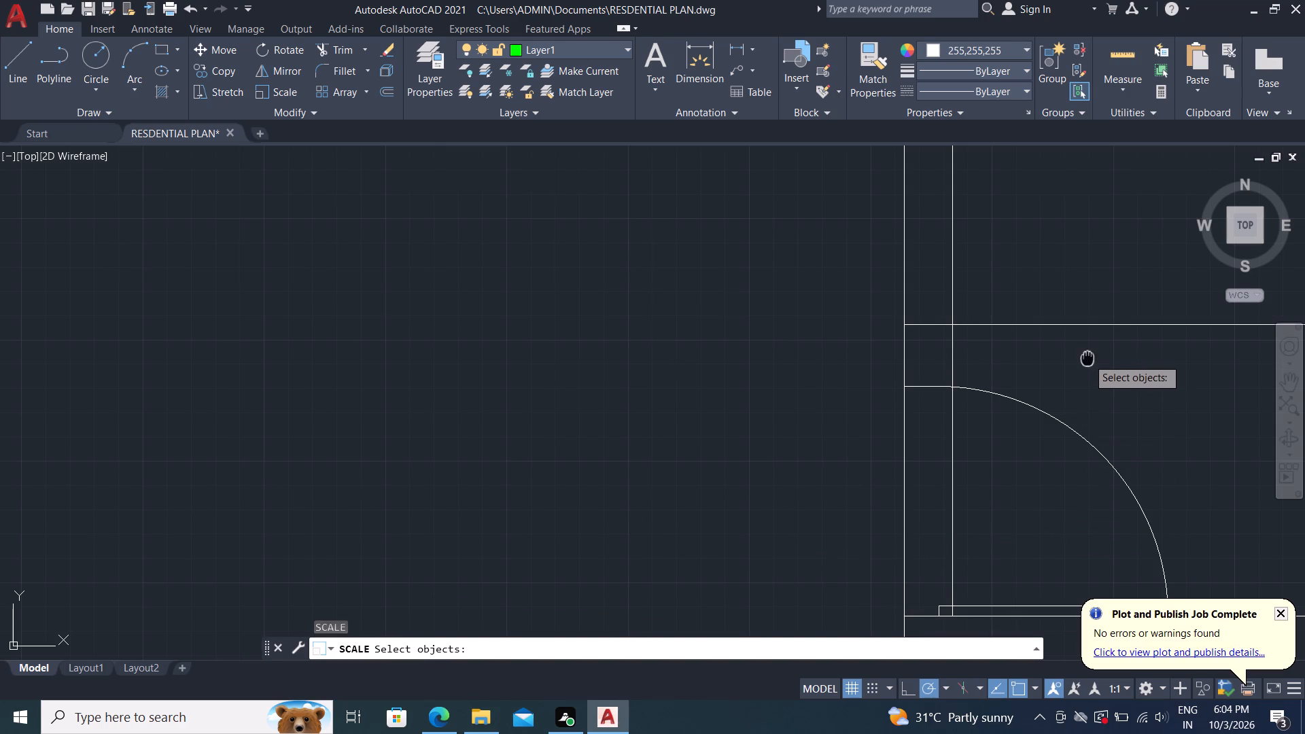
middle_drag(1089, 358, 1087, 269)
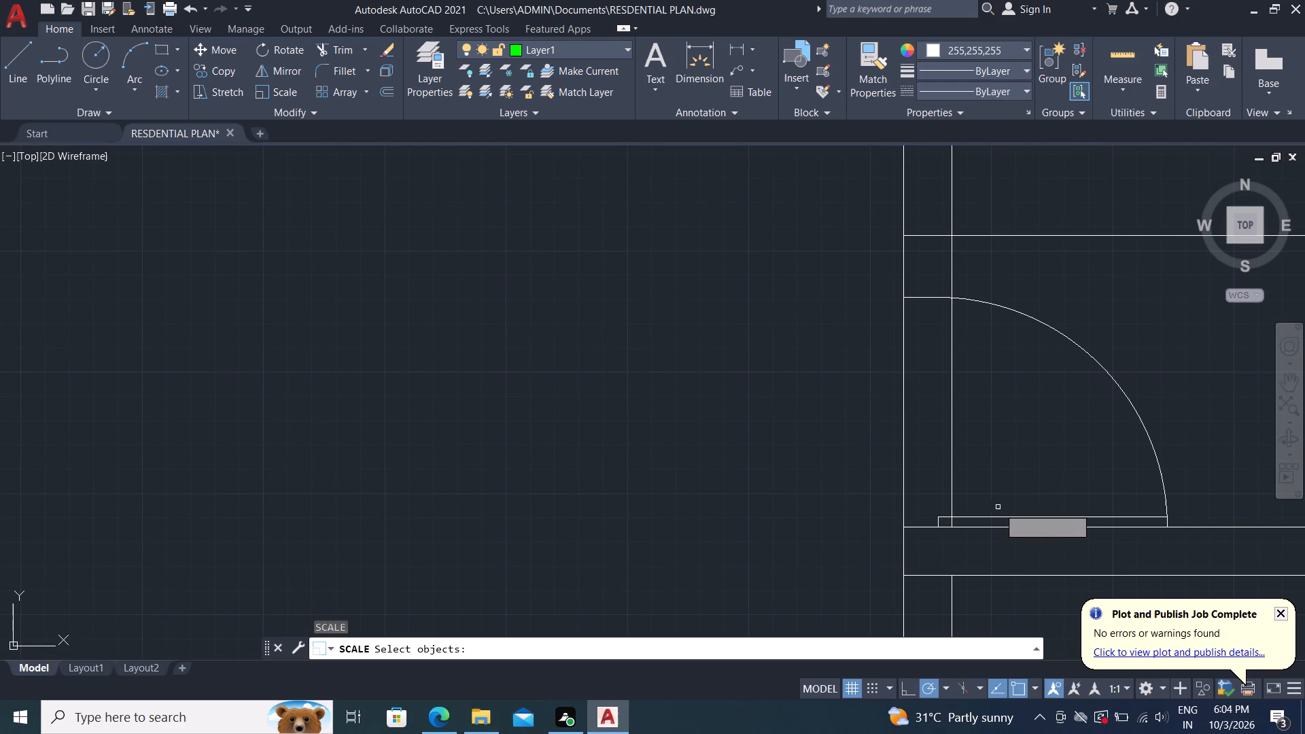
click(1001, 517)
right_click(1011, 505)
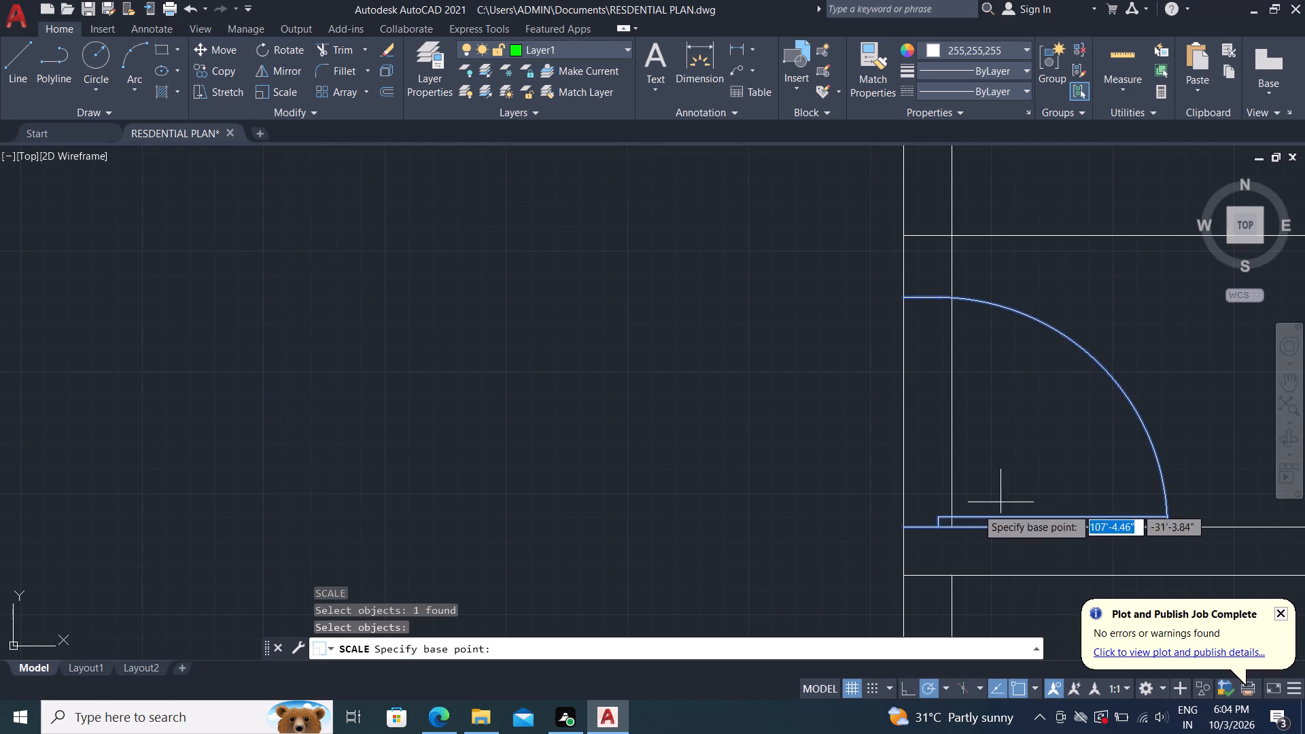
click(900, 526)
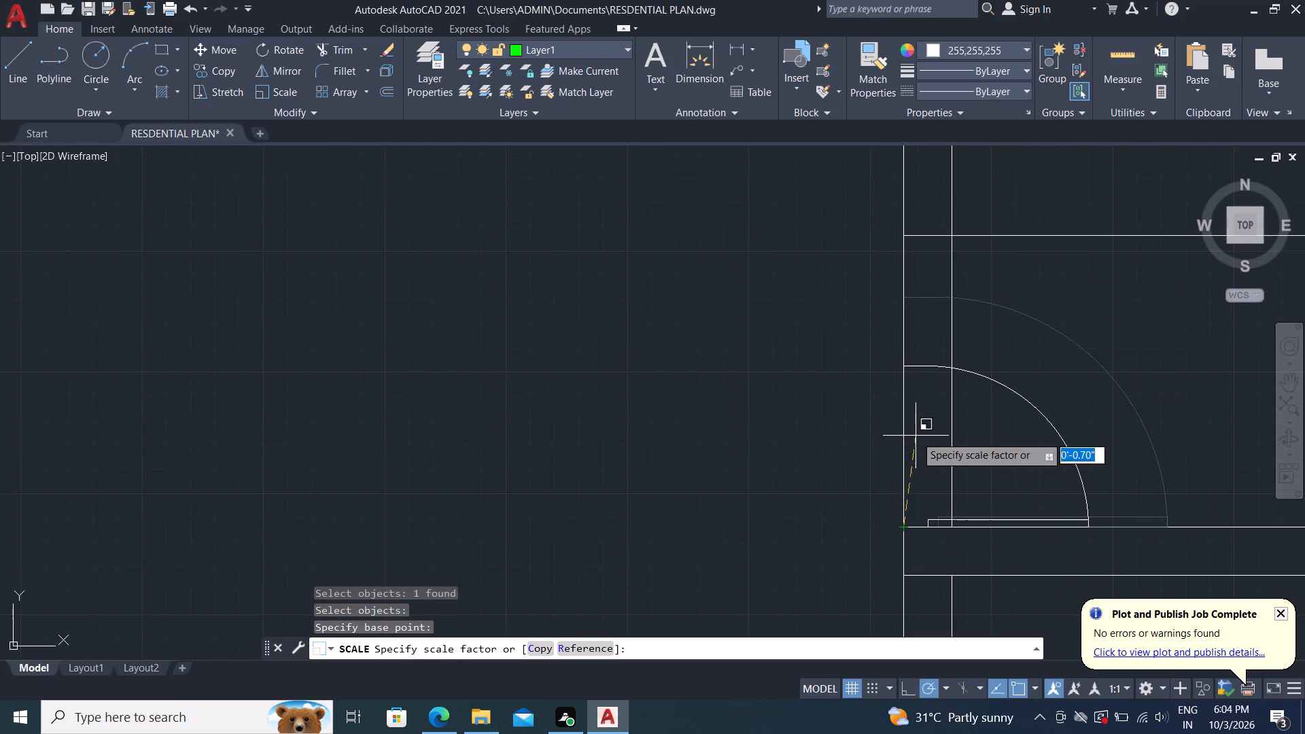
middle_click(903, 357)
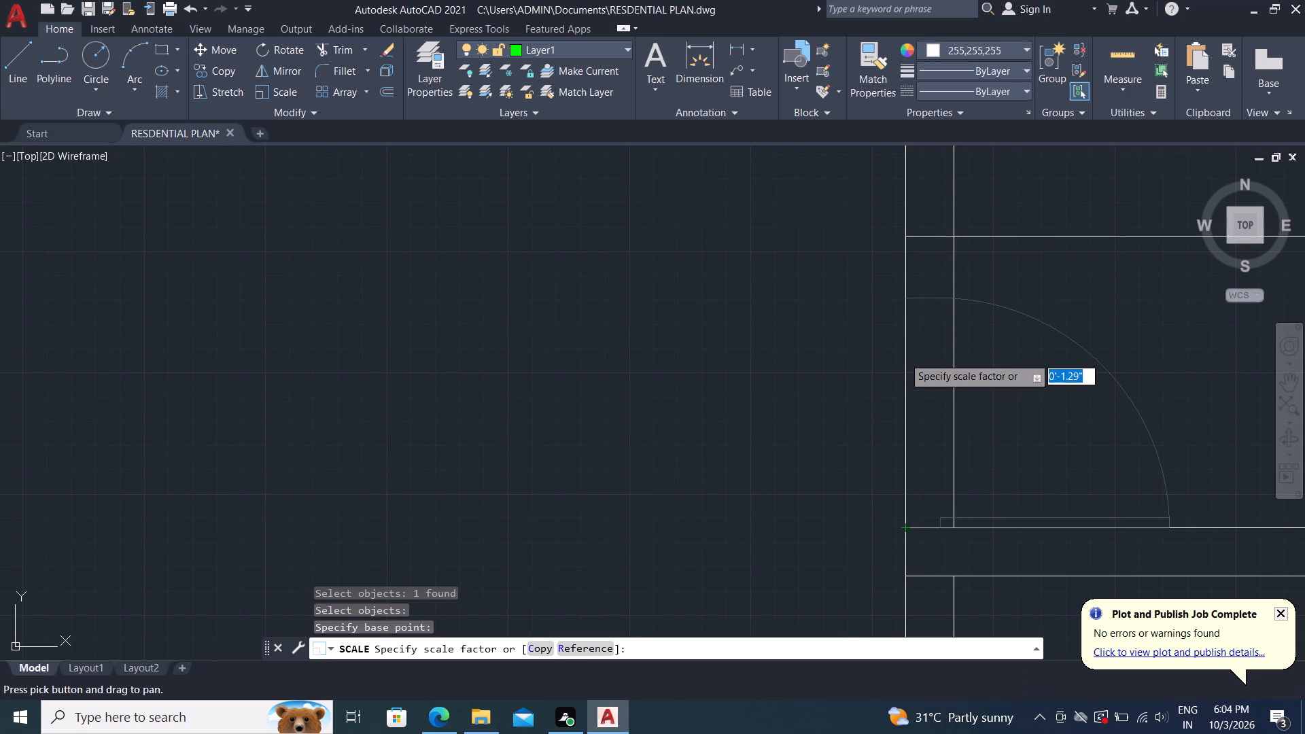
scroll(905, 365, up, 1)
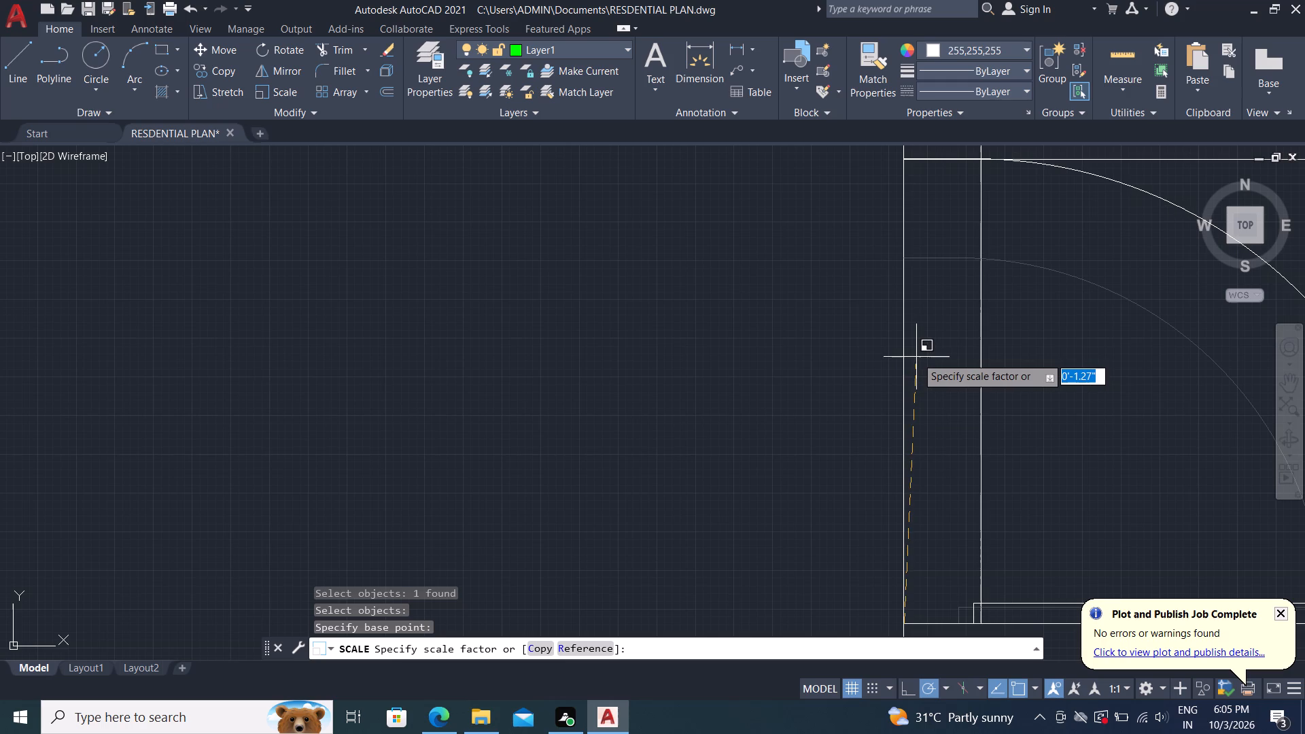
click(916, 357)
Move the northernmost small room's 2'6" offset line by its west end onto the end of the door's upper jamb line.
scroll(895, 370, down, 1)
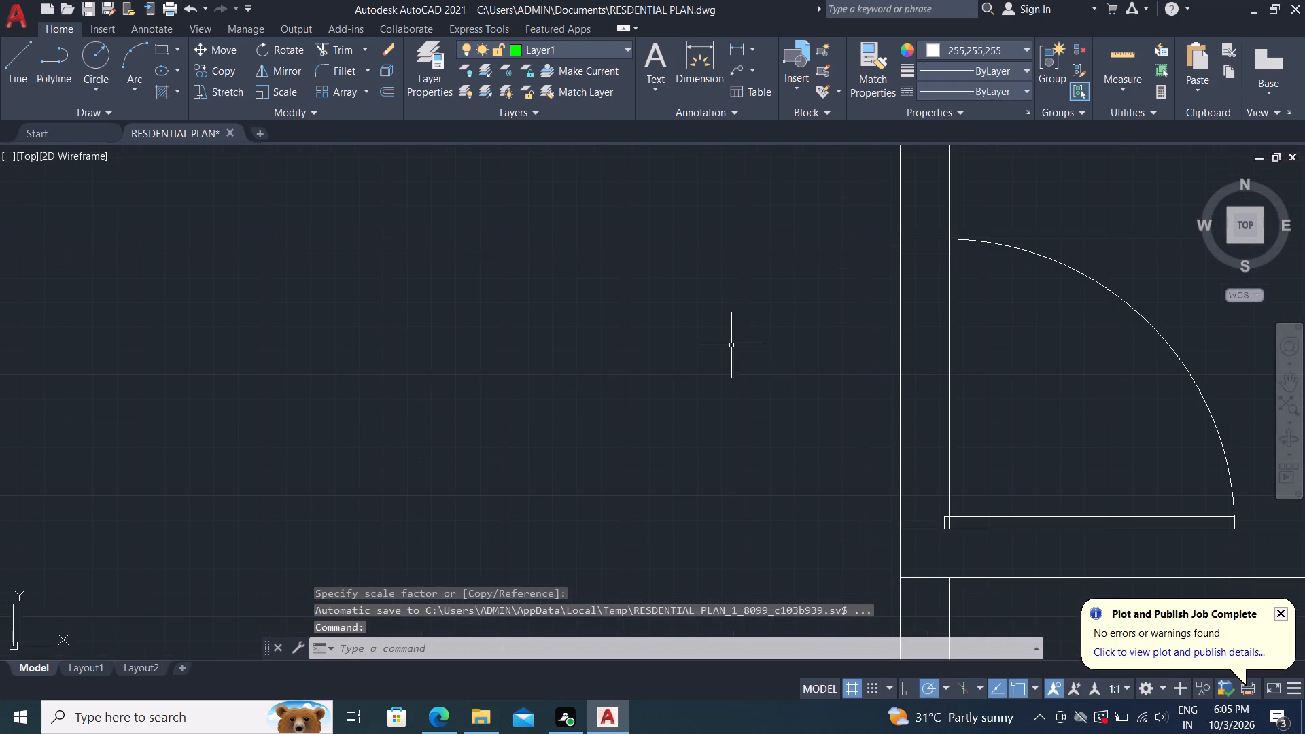
scroll(1013, 239, up, 3)
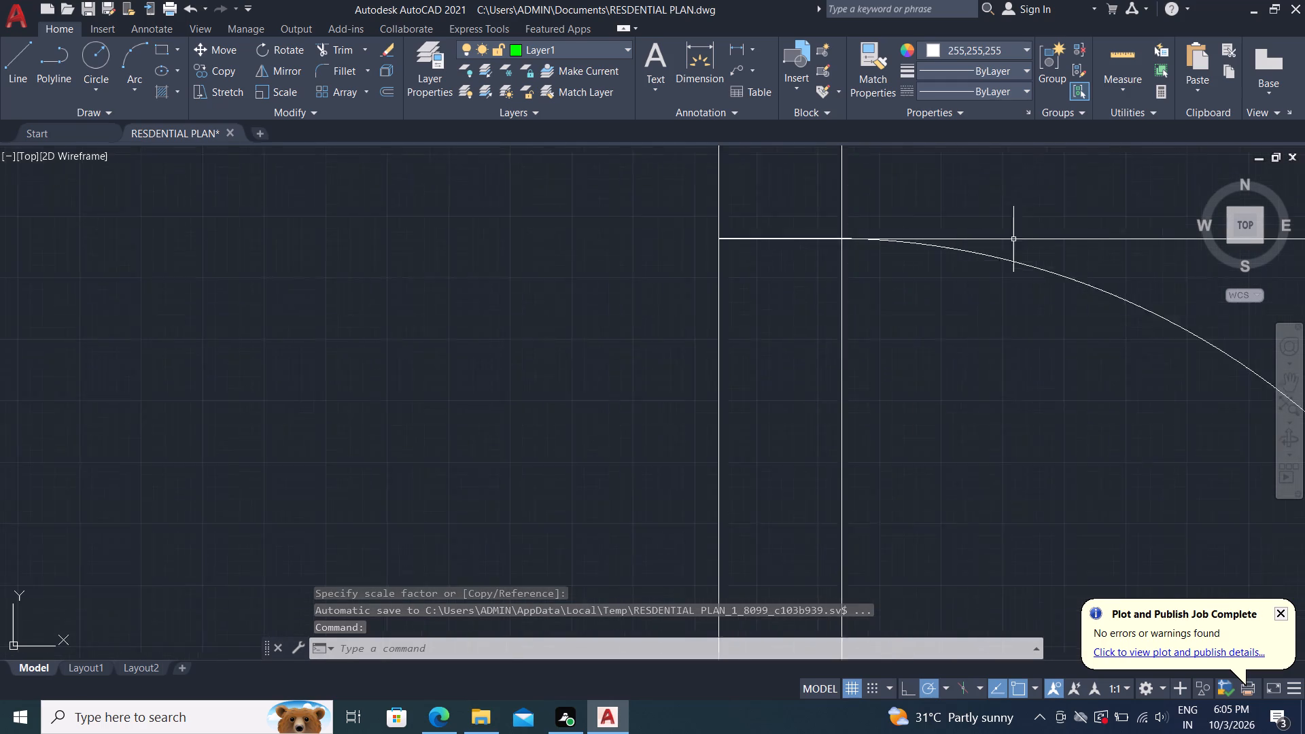
scroll(786, 236, up, 2)
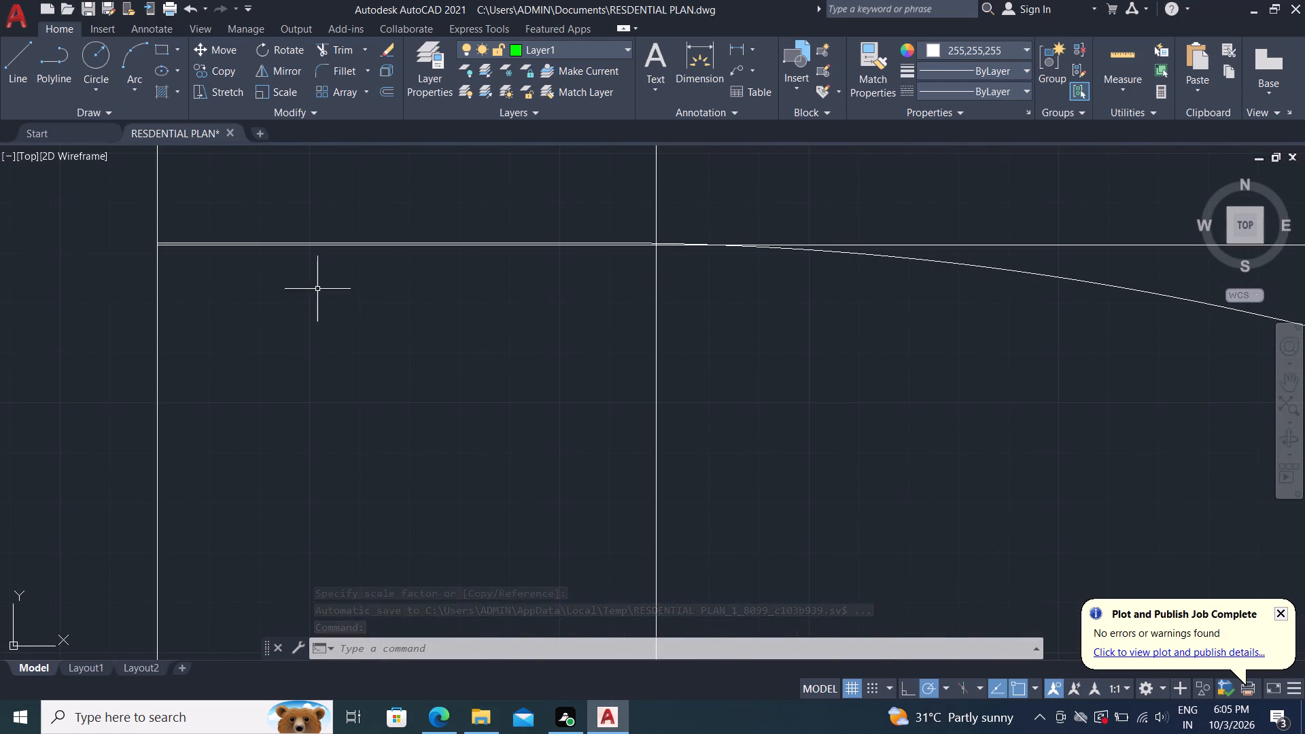
scroll(163, 241, up, 2)
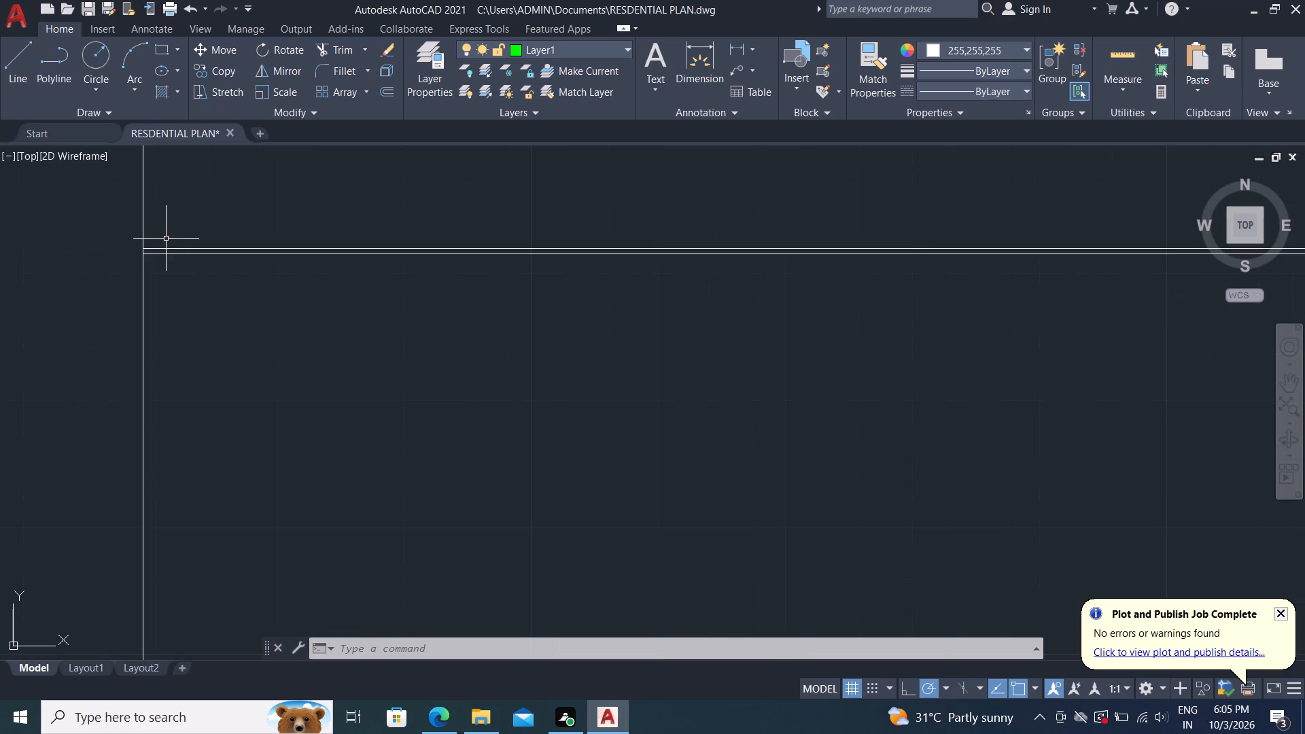
scroll(175, 249, up, 3)
middle_drag(179, 252, 739, 252)
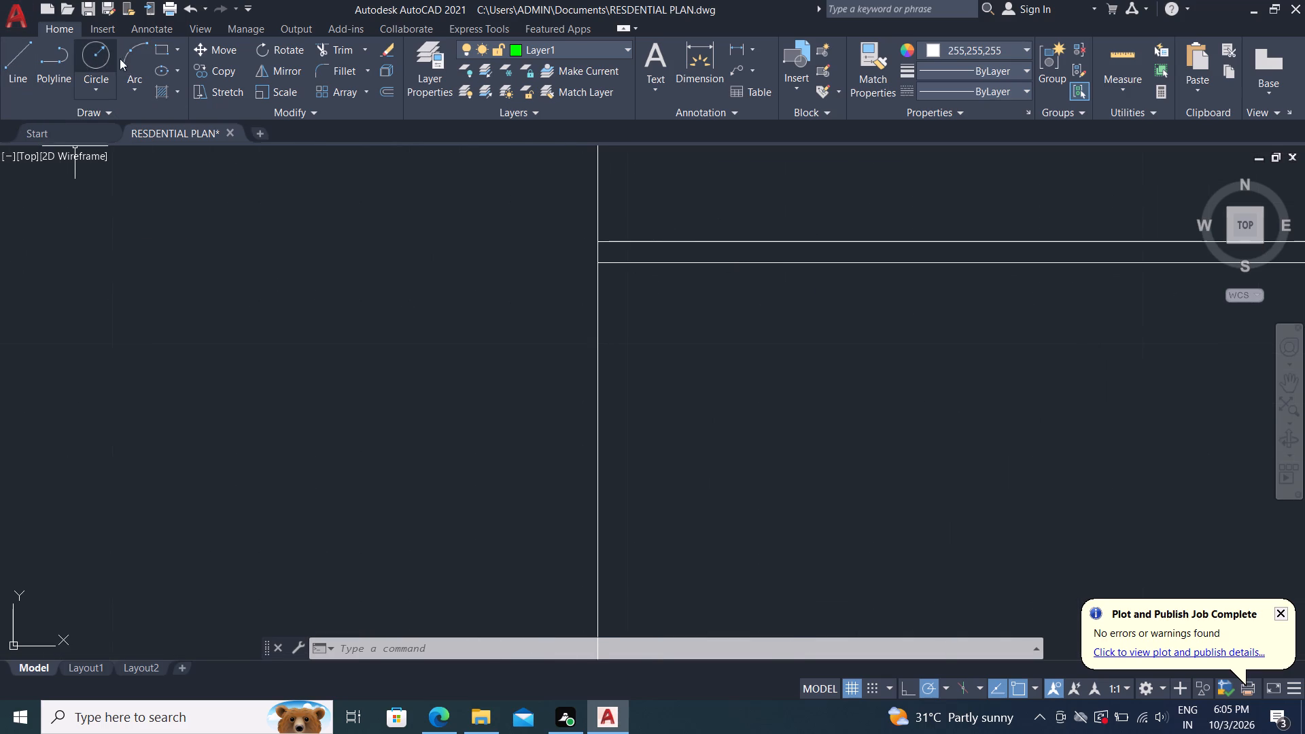
click(201, 46)
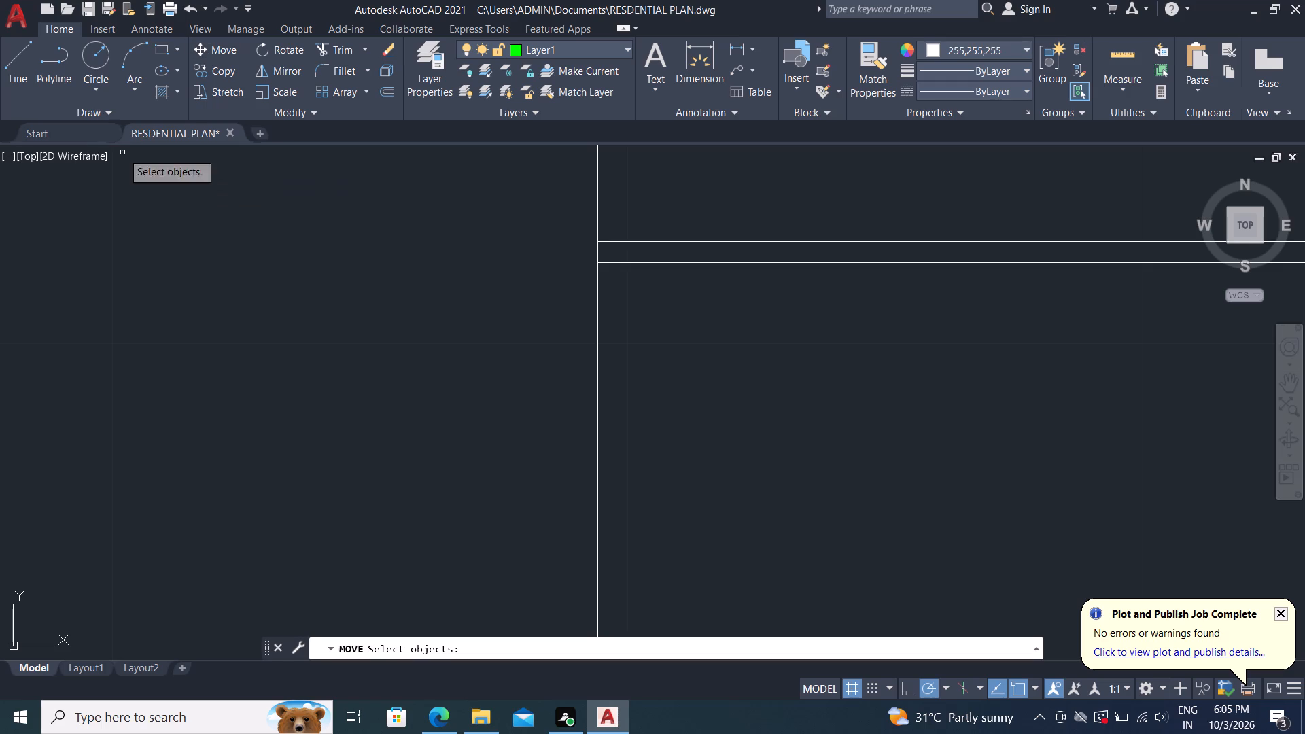
click(612, 264)
right_click(609, 263)
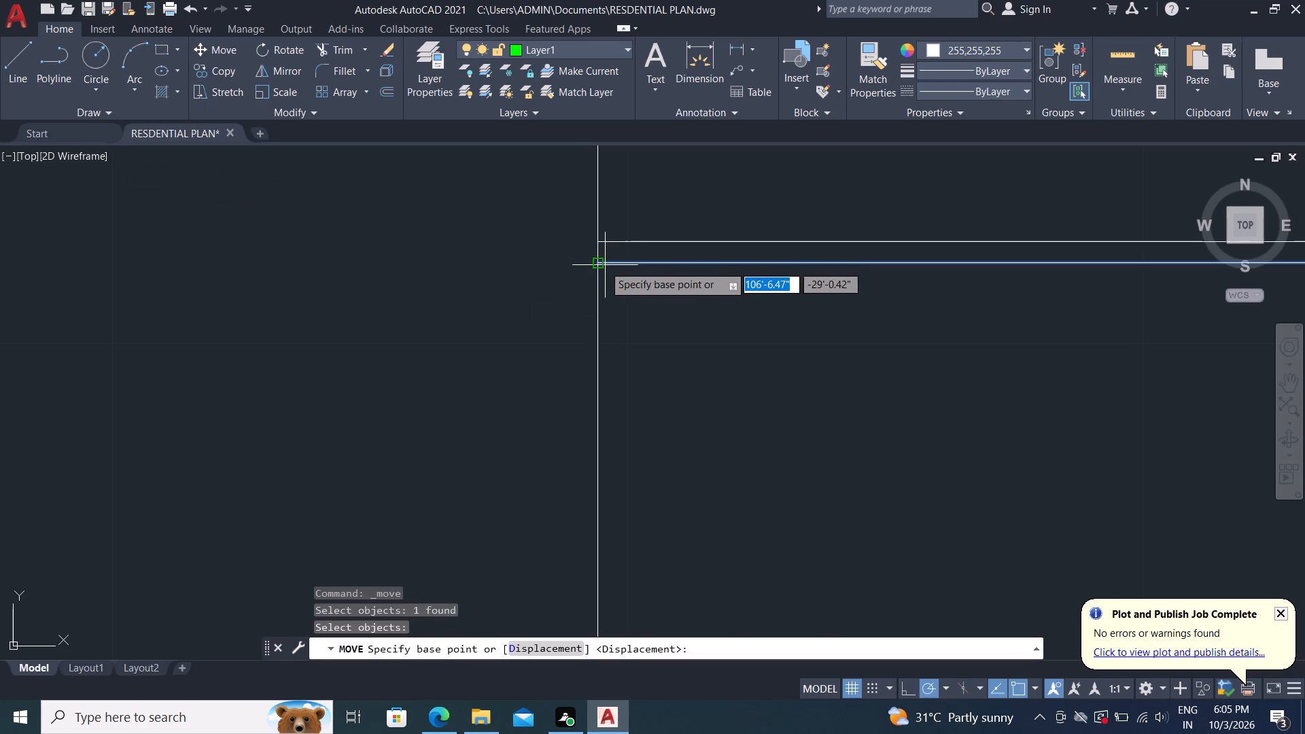
click(594, 261)
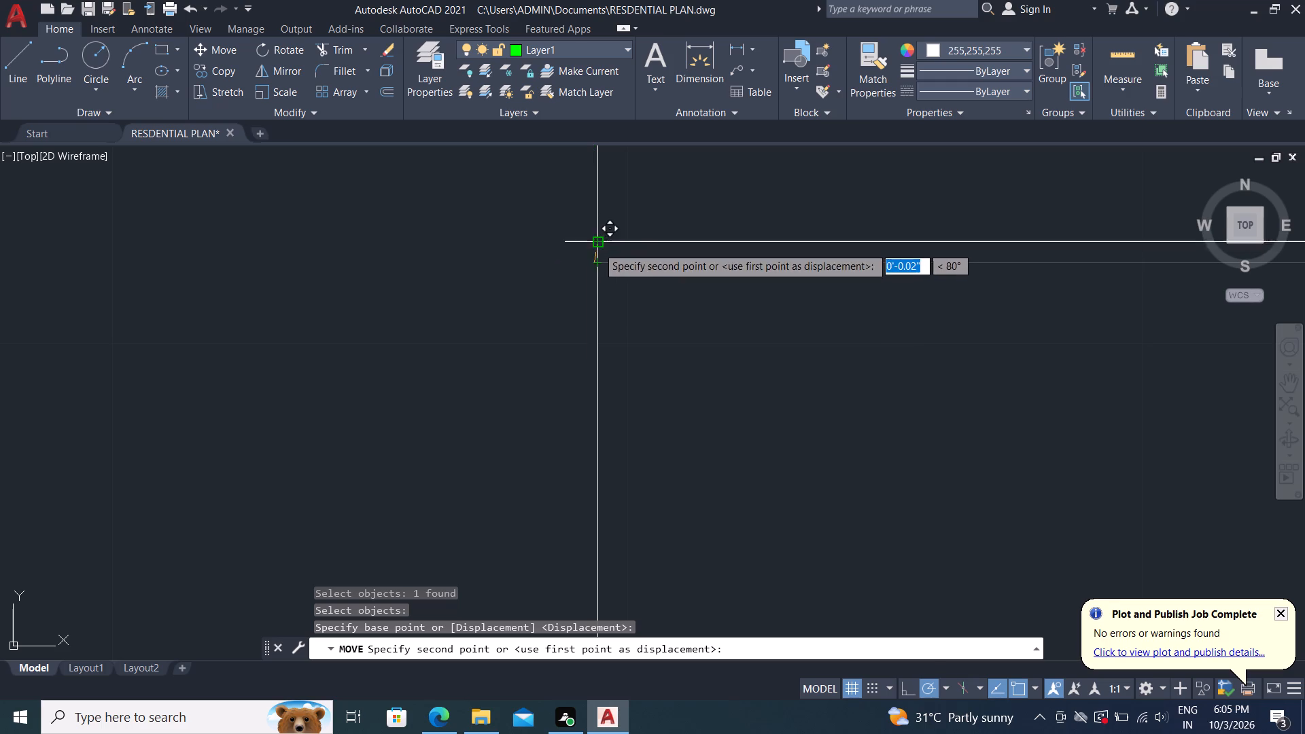
click(597, 243)
Examine how the scaled door and its leaf meet the wall lines at the northernmost small room's southwest corner.
scroll(349, 205, down, 3)
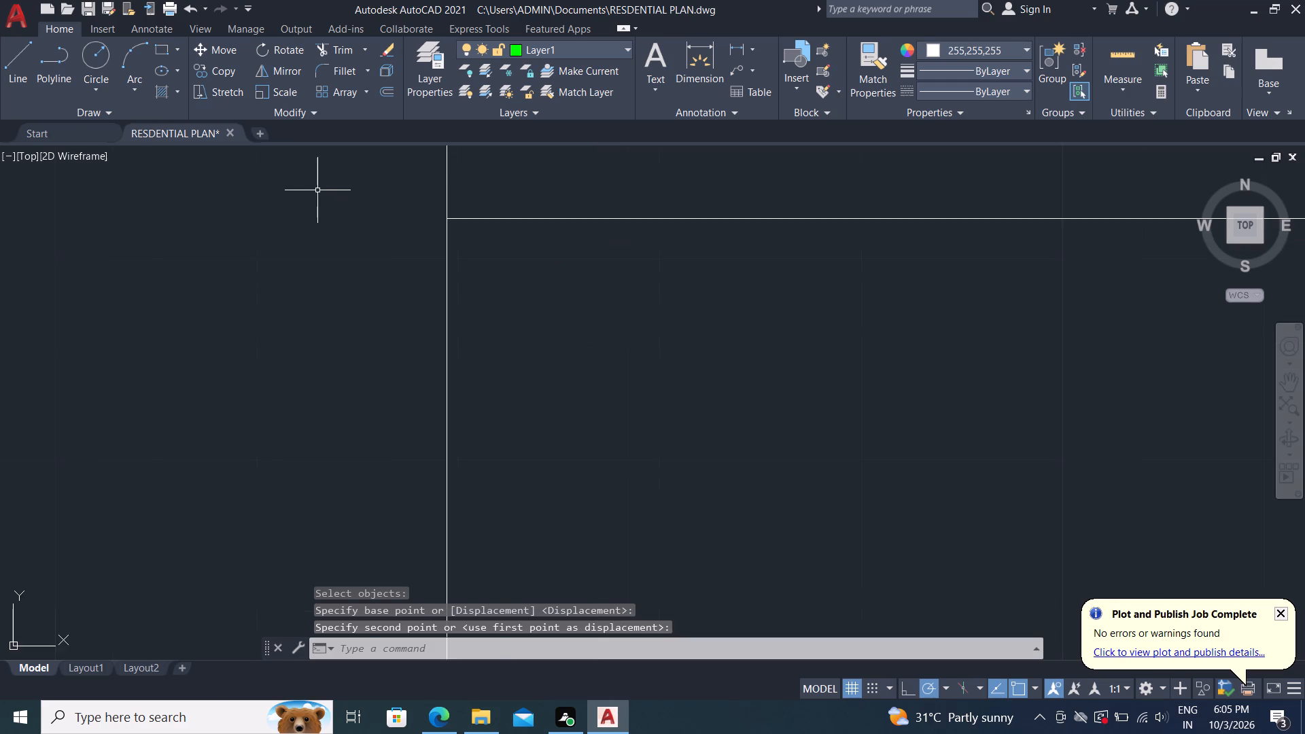
scroll(317, 190, down, 2)
scroll(491, 283, down, 5)
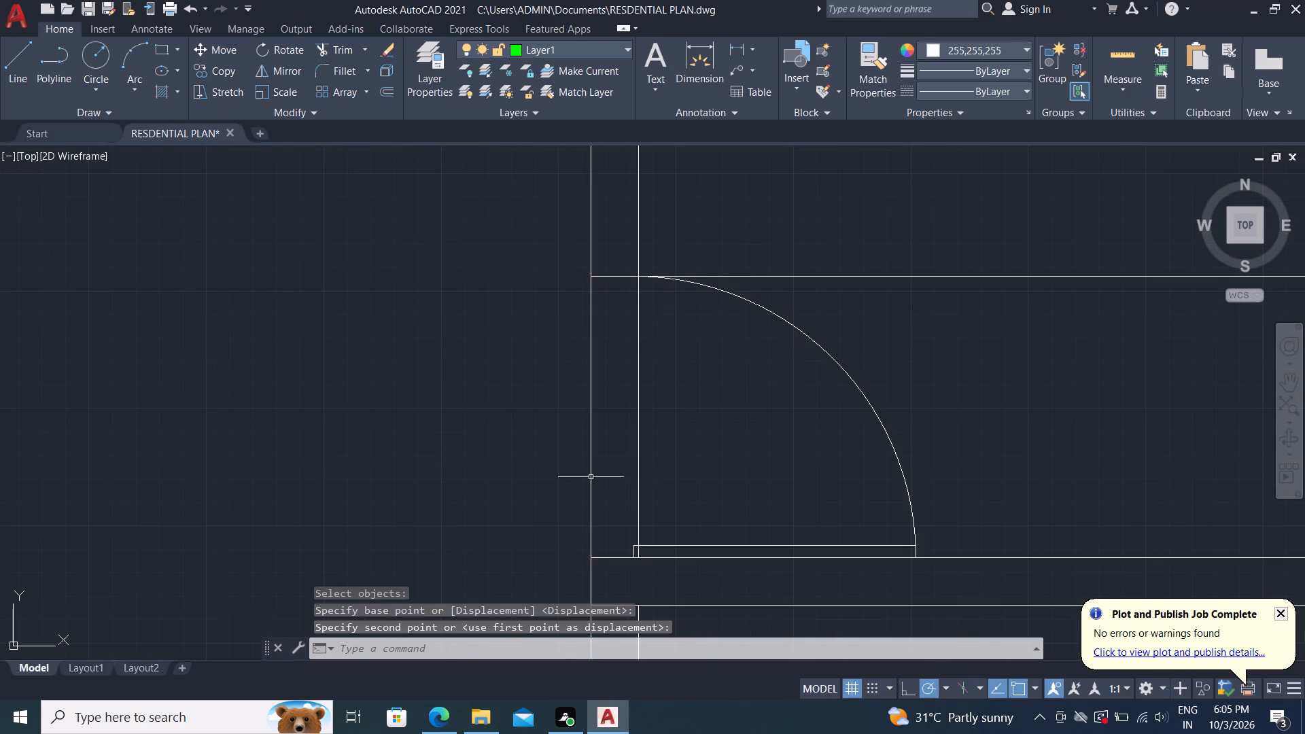
scroll(596, 556, up, 4)
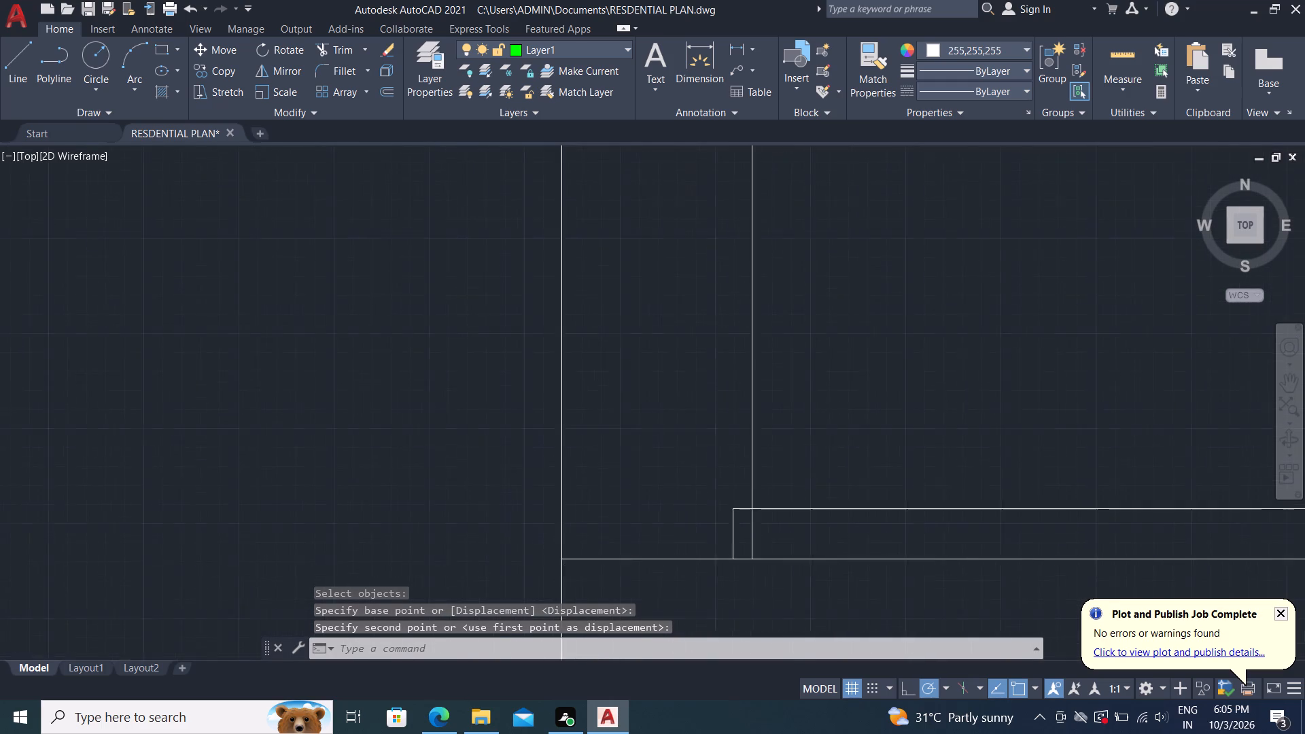
scroll(596, 557, up, 2)
scroll(425, 584, up, 4)
scroll(457, 507, down, 3)
scroll(383, 398, down, 3)
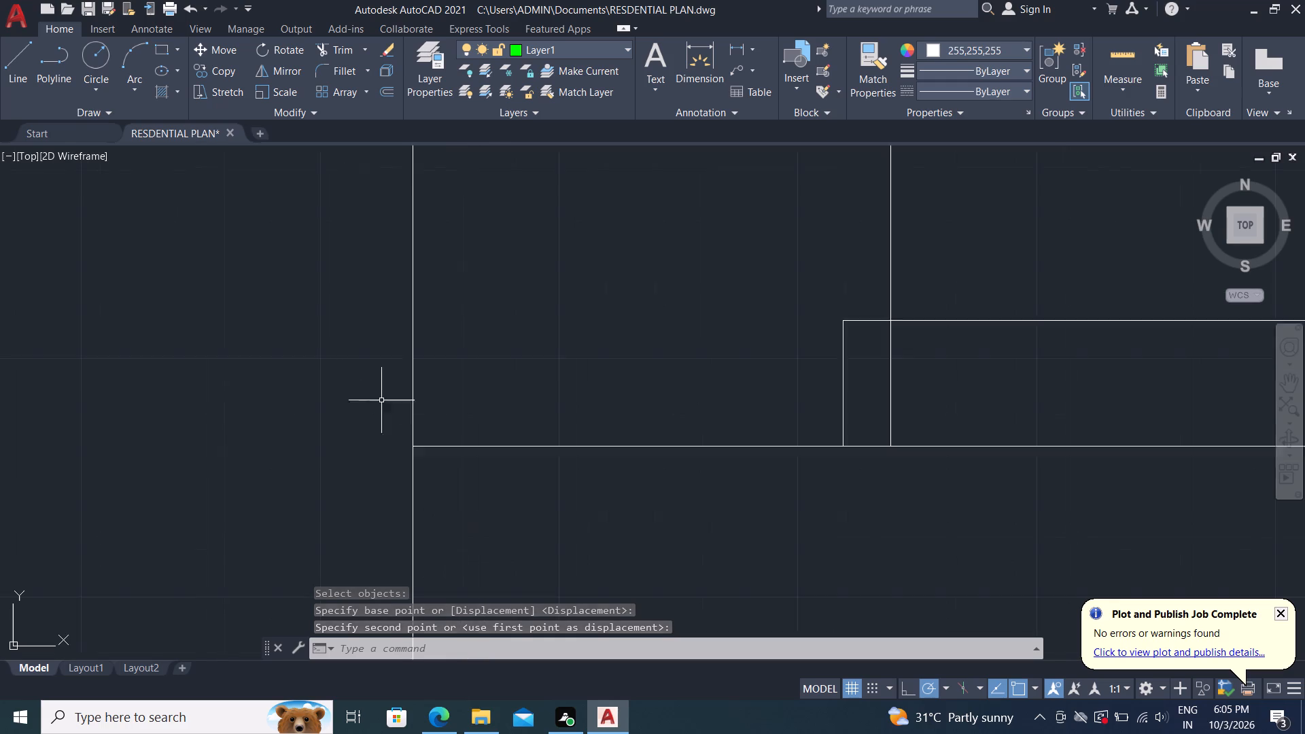
scroll(379, 394, down, 3)
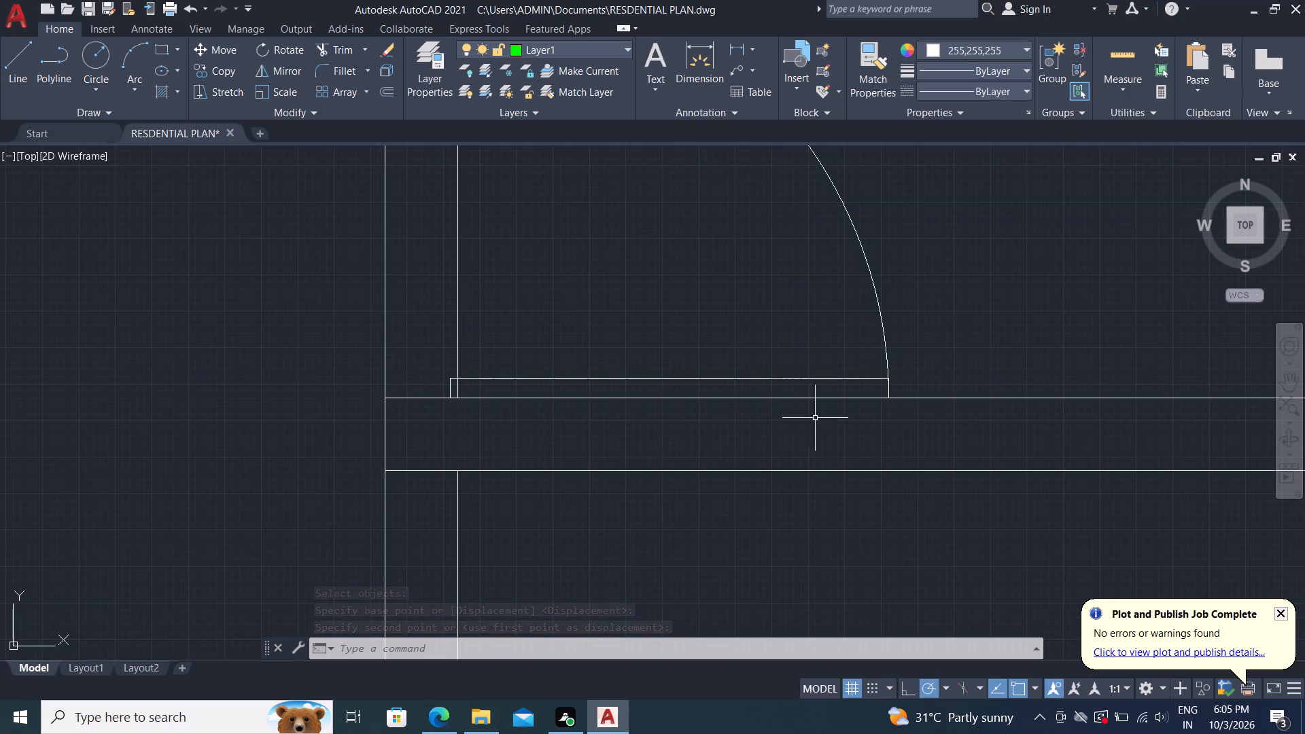
Measure the northernmost small room's door opening along the west wall, from the offset line to the inner south wall line.
middle_drag(441, 299, 674, 379)
middle_drag(716, 358, 716, 357)
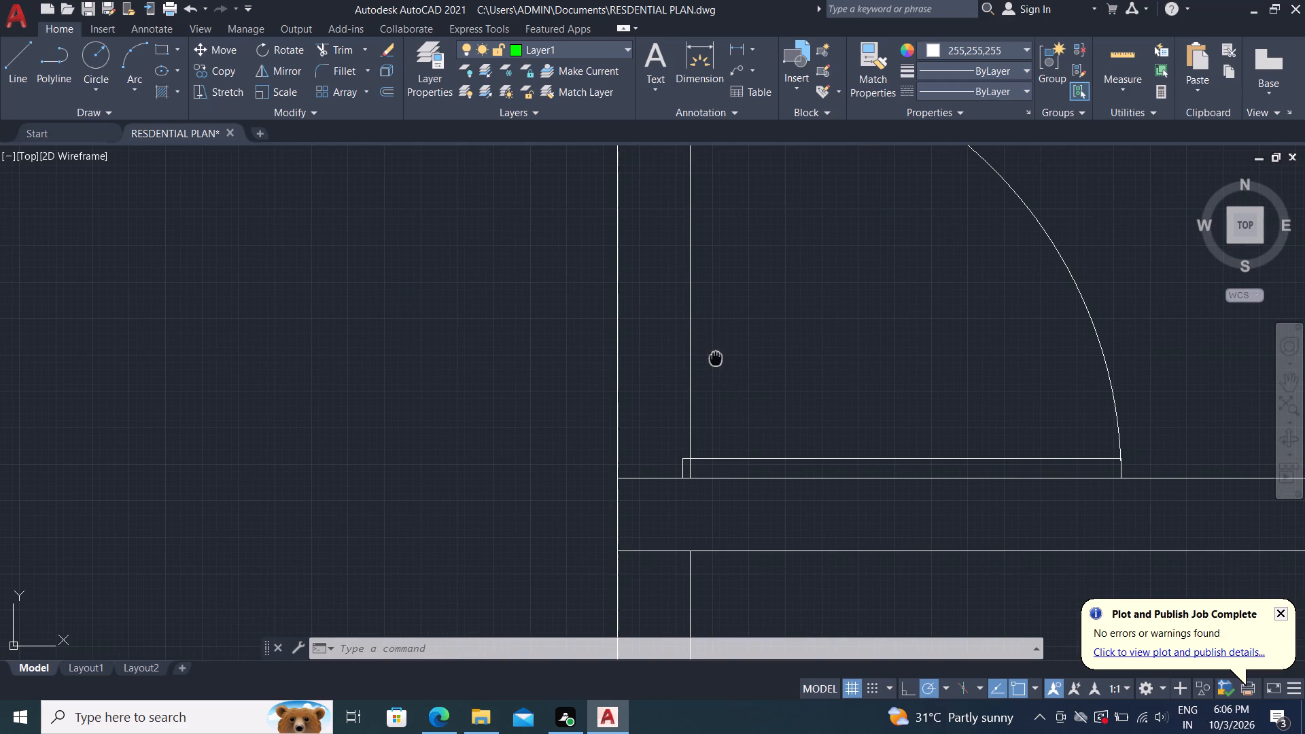
middle_drag(716, 357, 721, 404)
middle_drag(722, 422, 723, 444)
scroll(689, 394, down, 1)
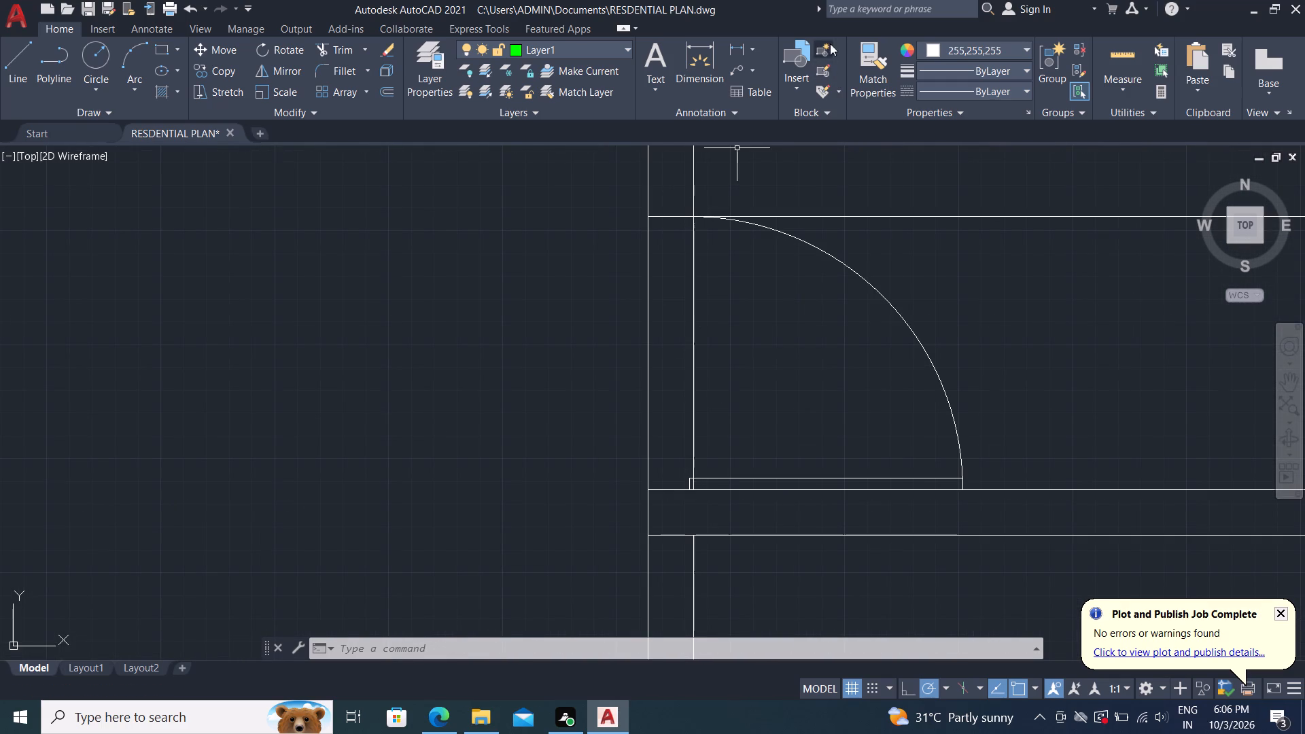
click(739, 41)
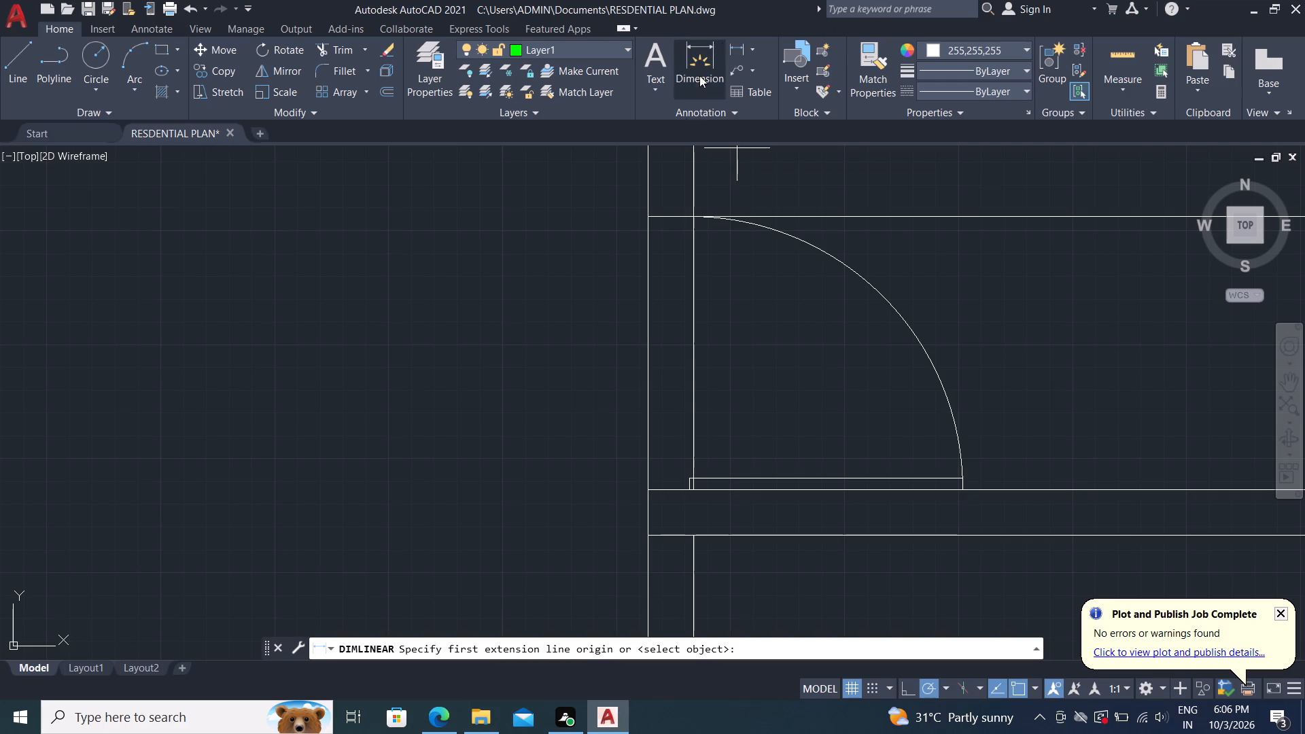
click(646, 217)
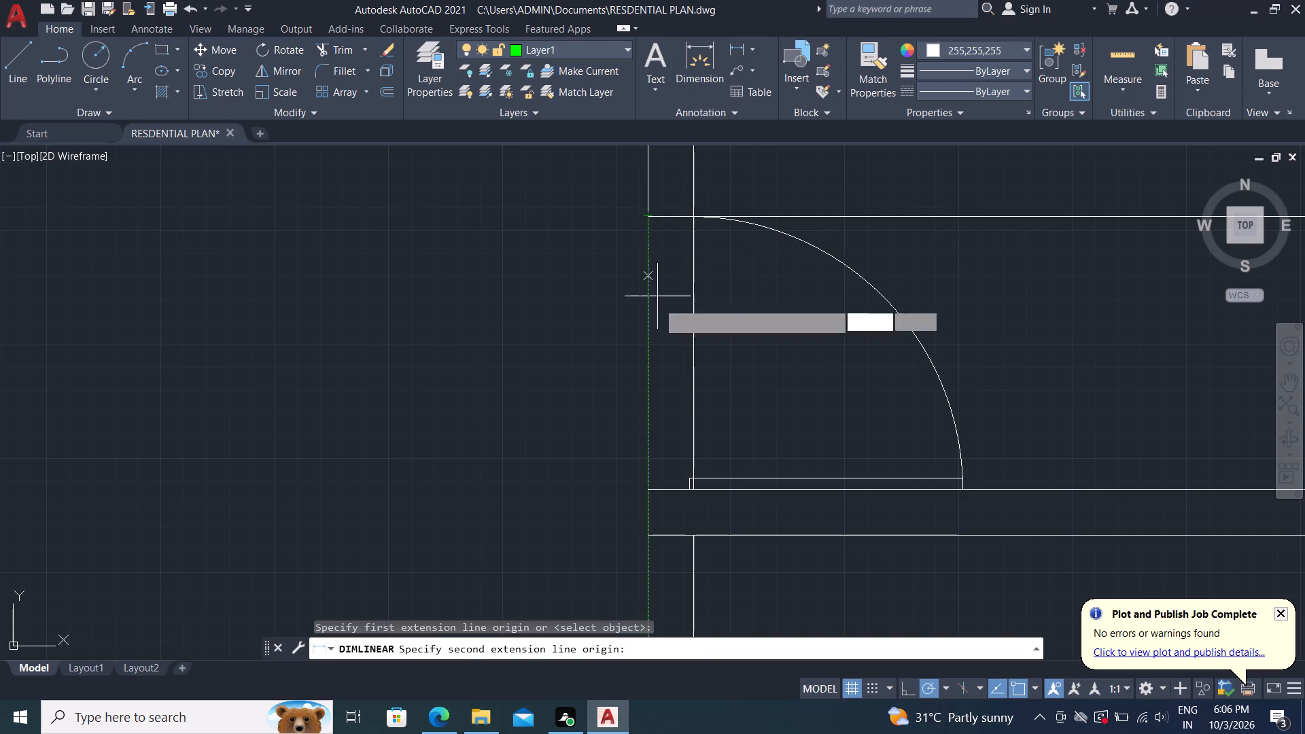
click(647, 492)
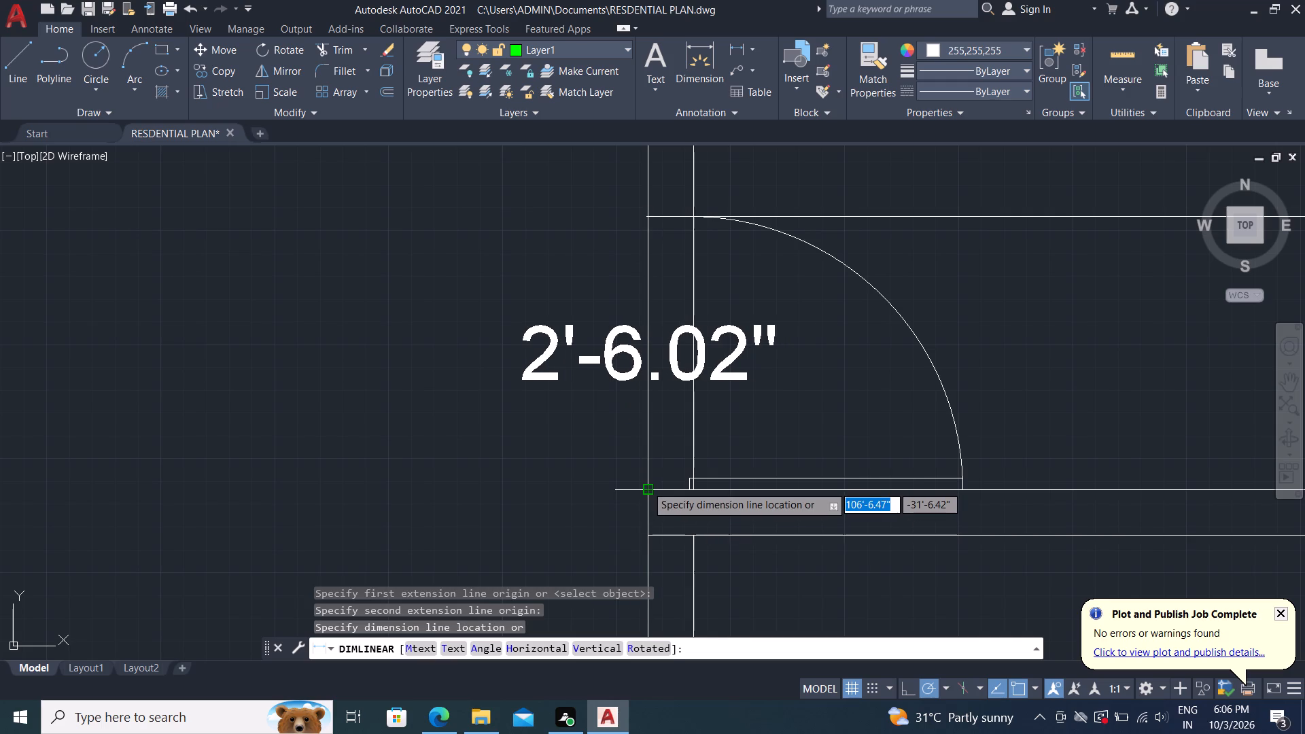
scroll(646, 485, up, 7)
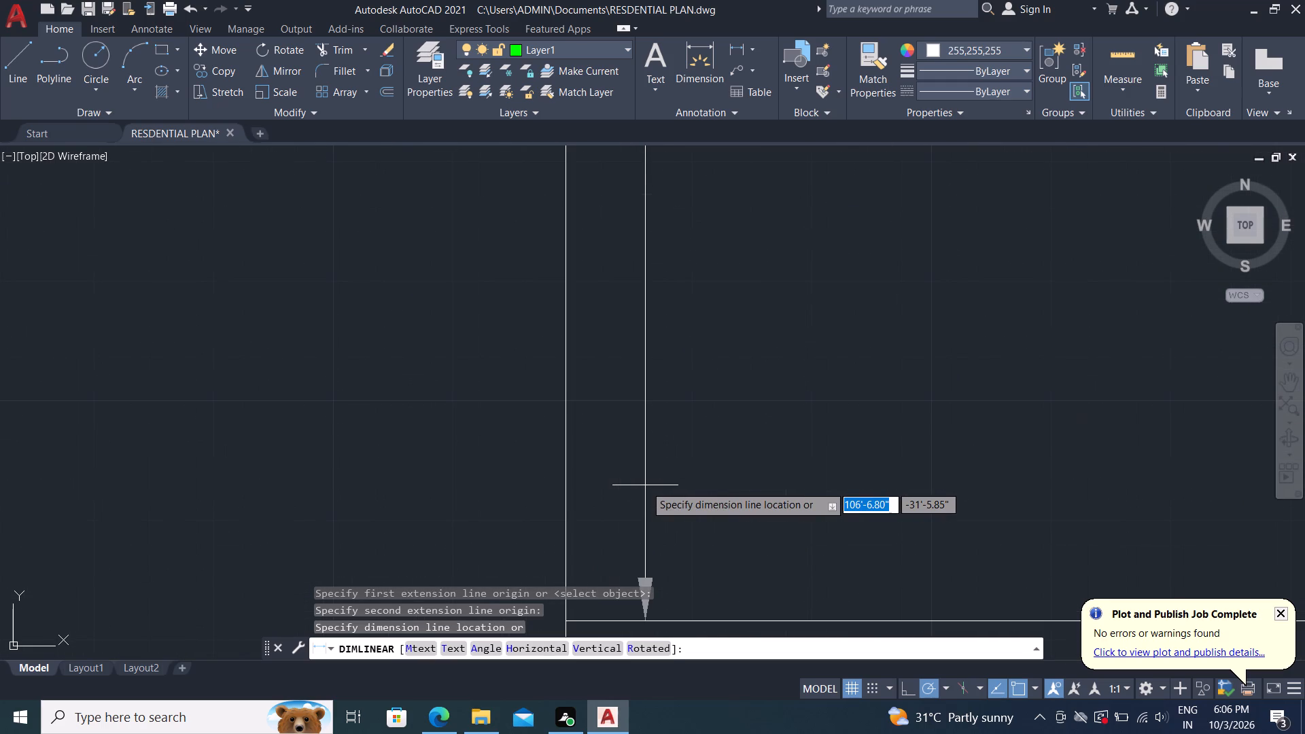
scroll(645, 485, down, 2)
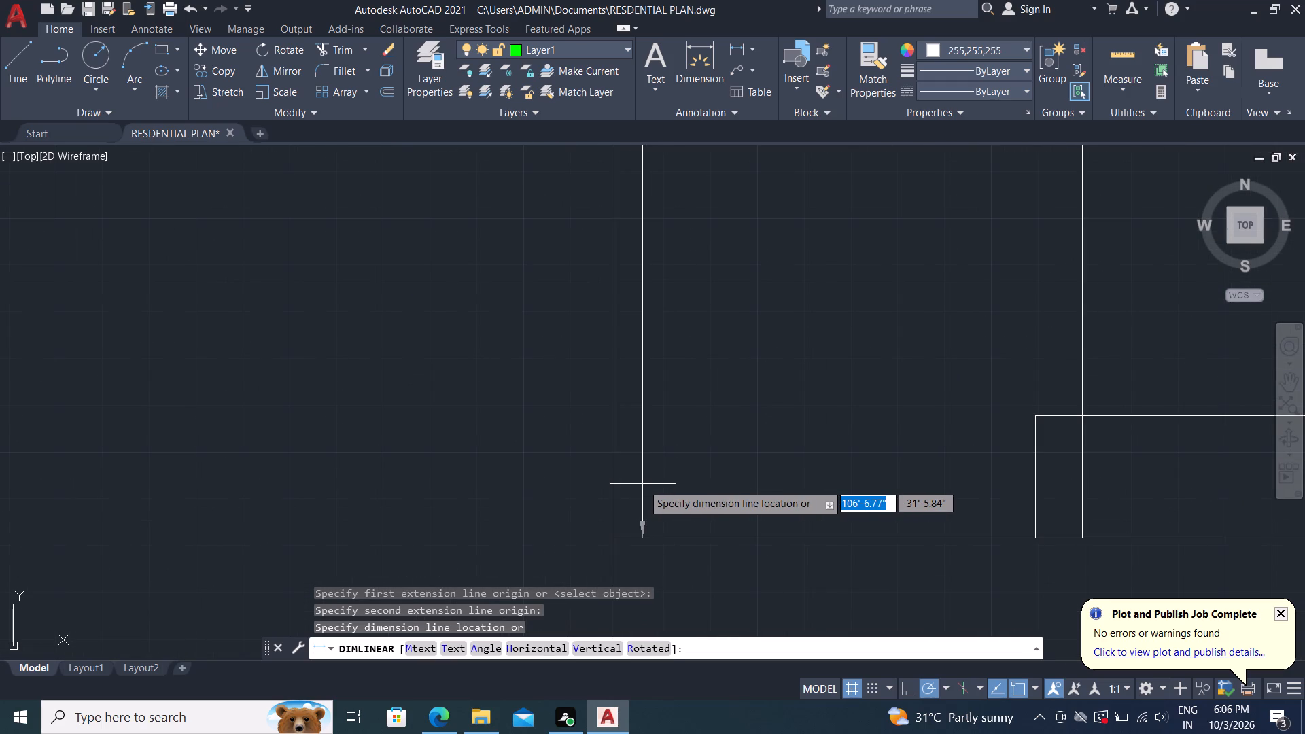
key(Escape)
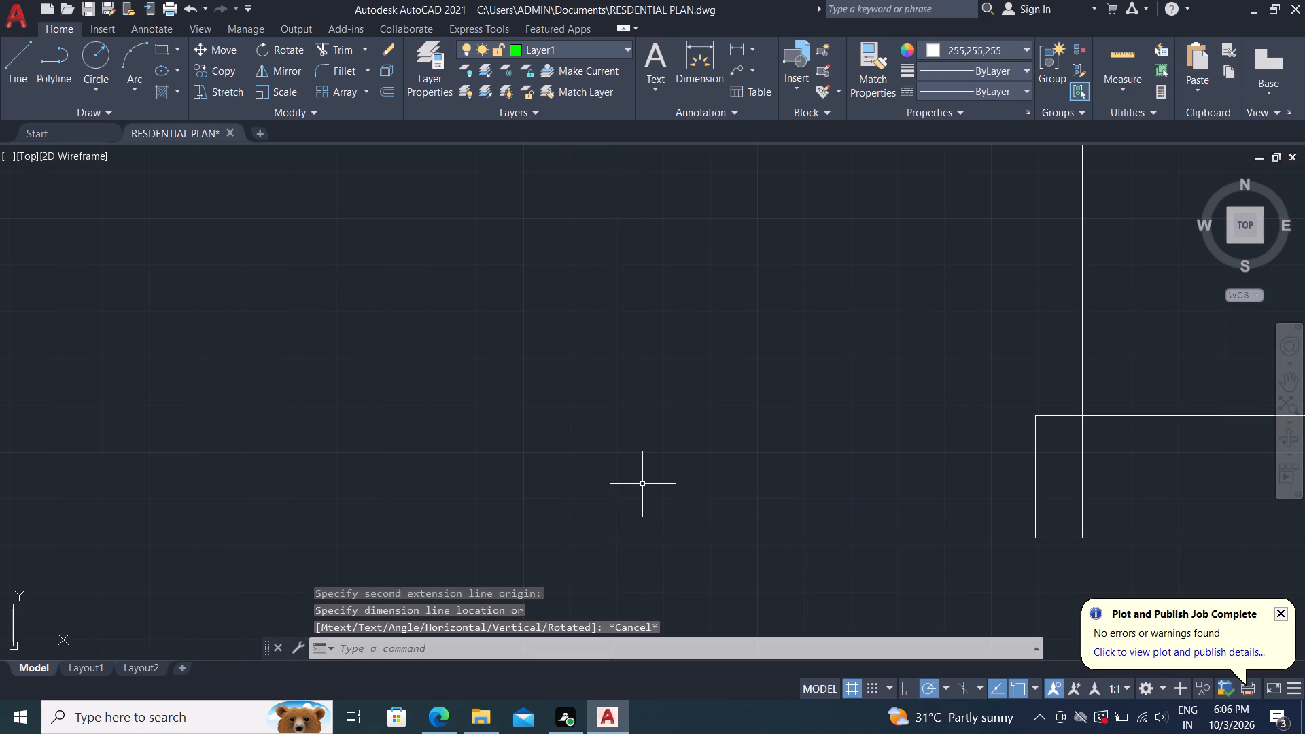
Examine how the scaled door's upper jamb and swing arc meet the offset line at the west wall.
scroll(897, 459, left, 20)
scroll(897, 459, left, 20)
scroll(897, 459, left, 20)
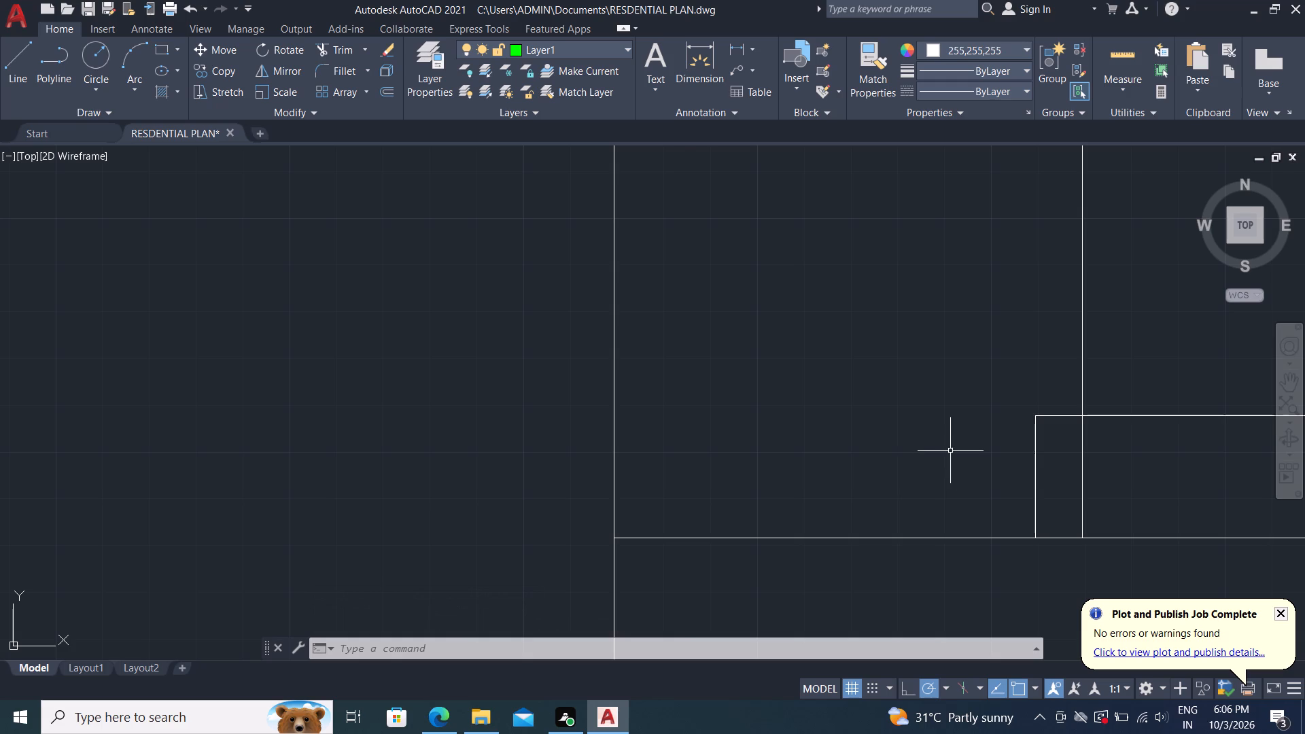
scroll(952, 452, down, 5)
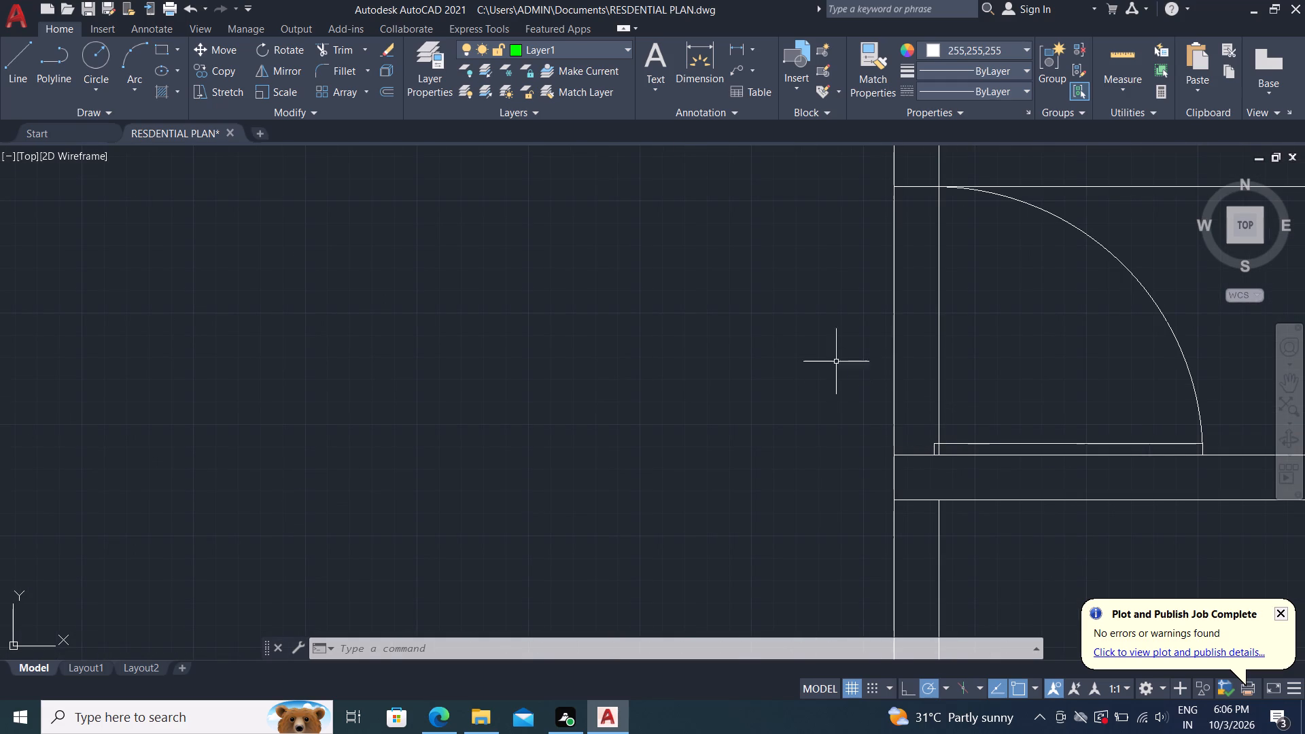
scroll(960, 156, up, 3)
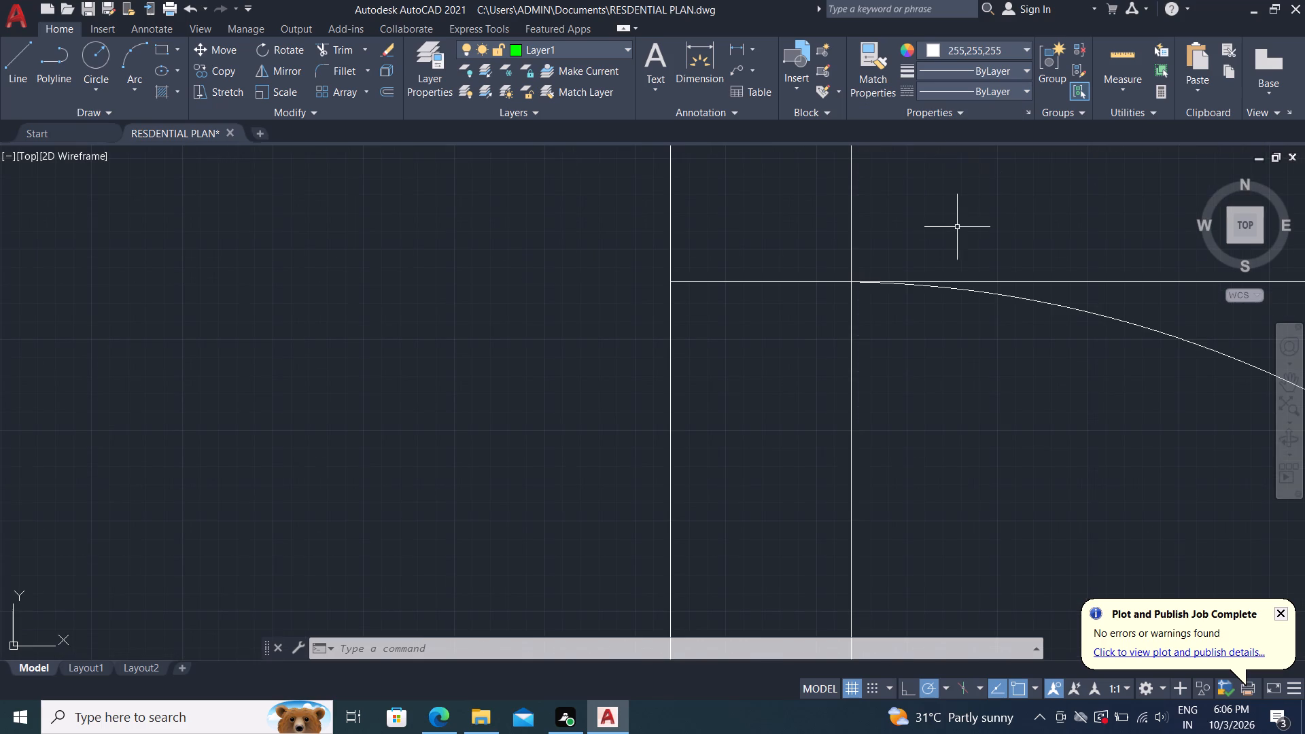
scroll(841, 338, up, 3)
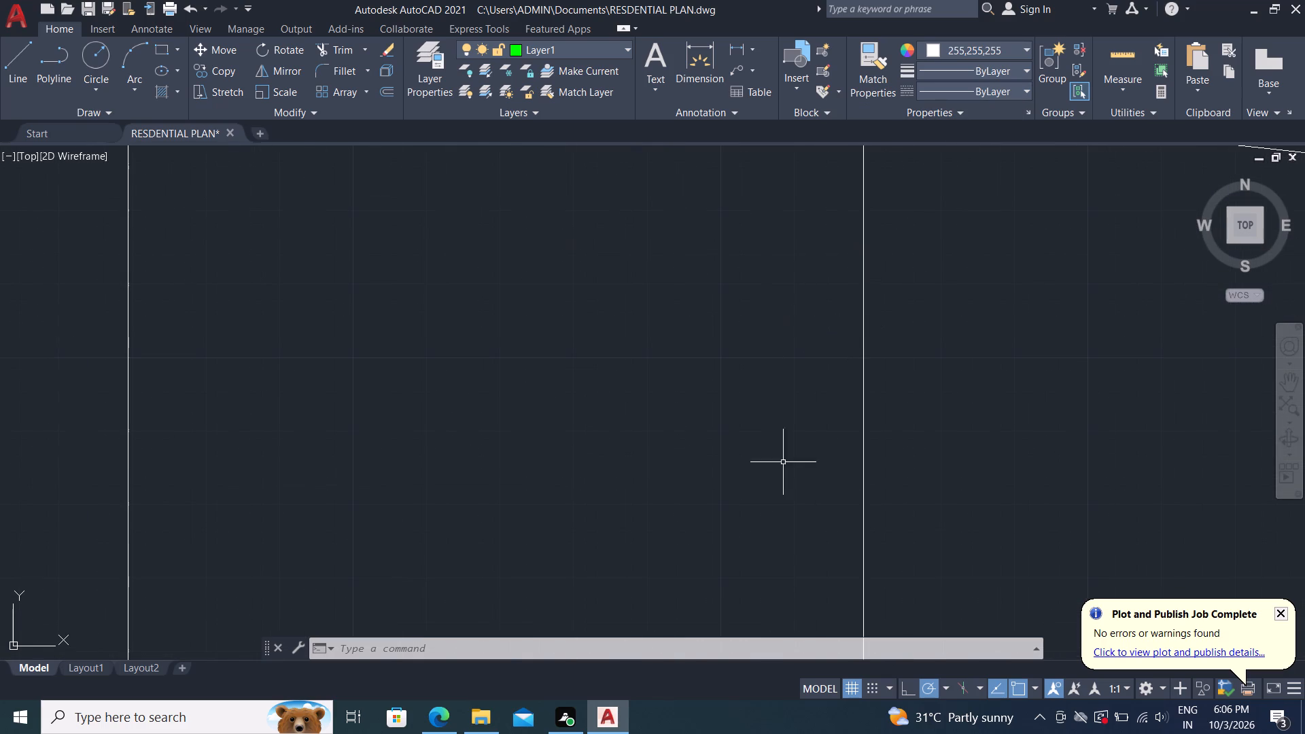
scroll(748, 444, down, 2)
scroll(521, 352, up, 3)
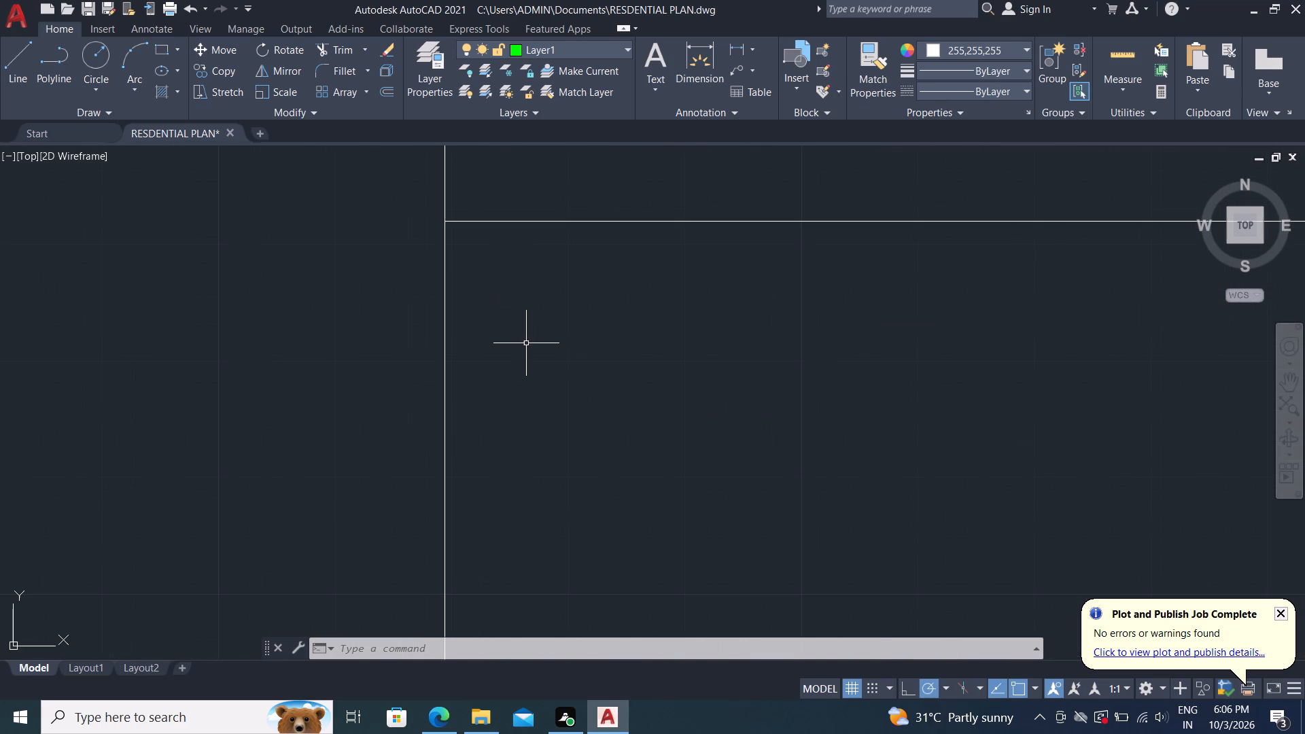
scroll(514, 300, down, 2)
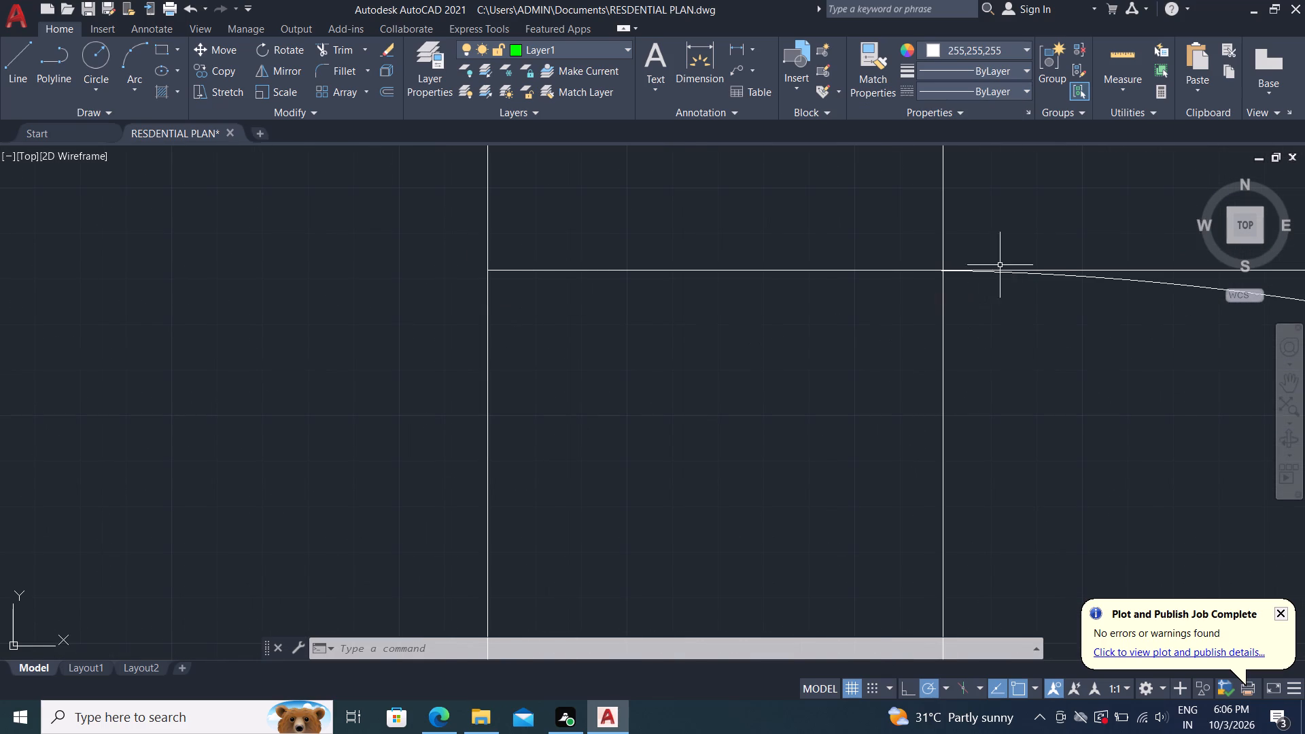
Delete the scaled door from the northernmost small room.
double_click(1055, 275)
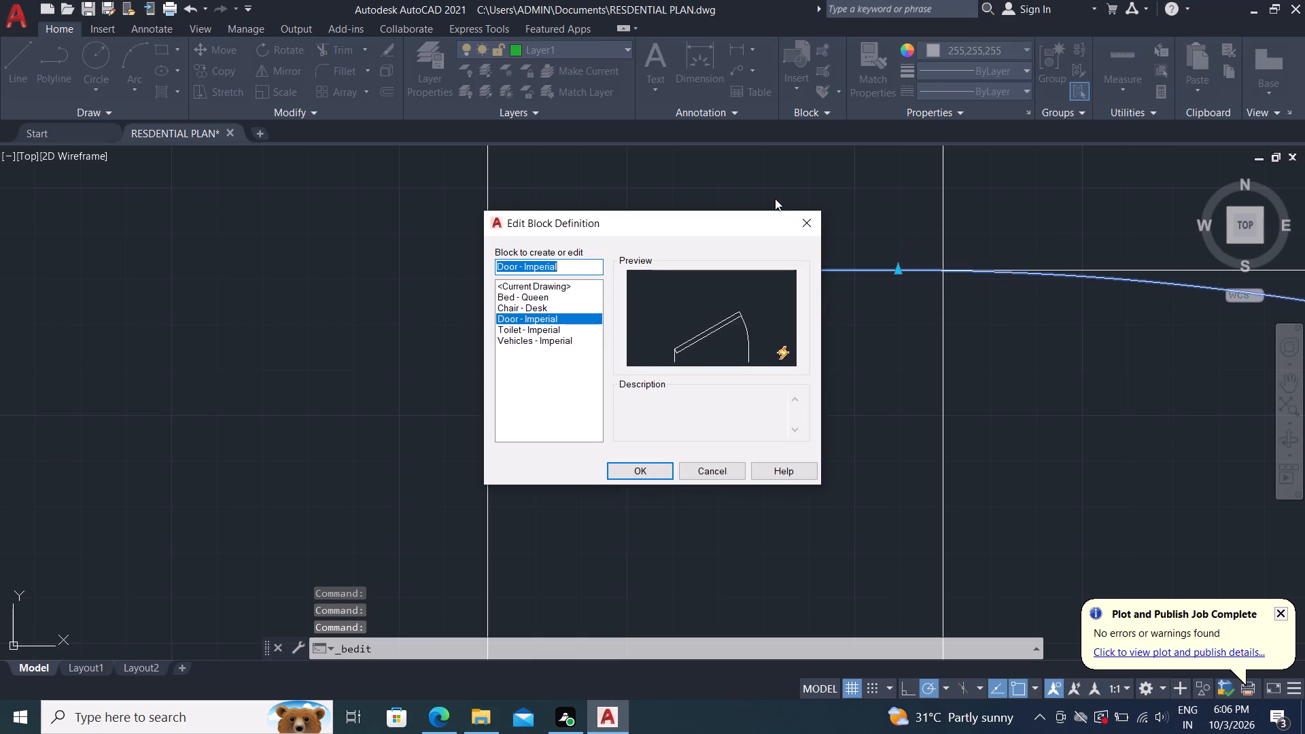
click(806, 217)
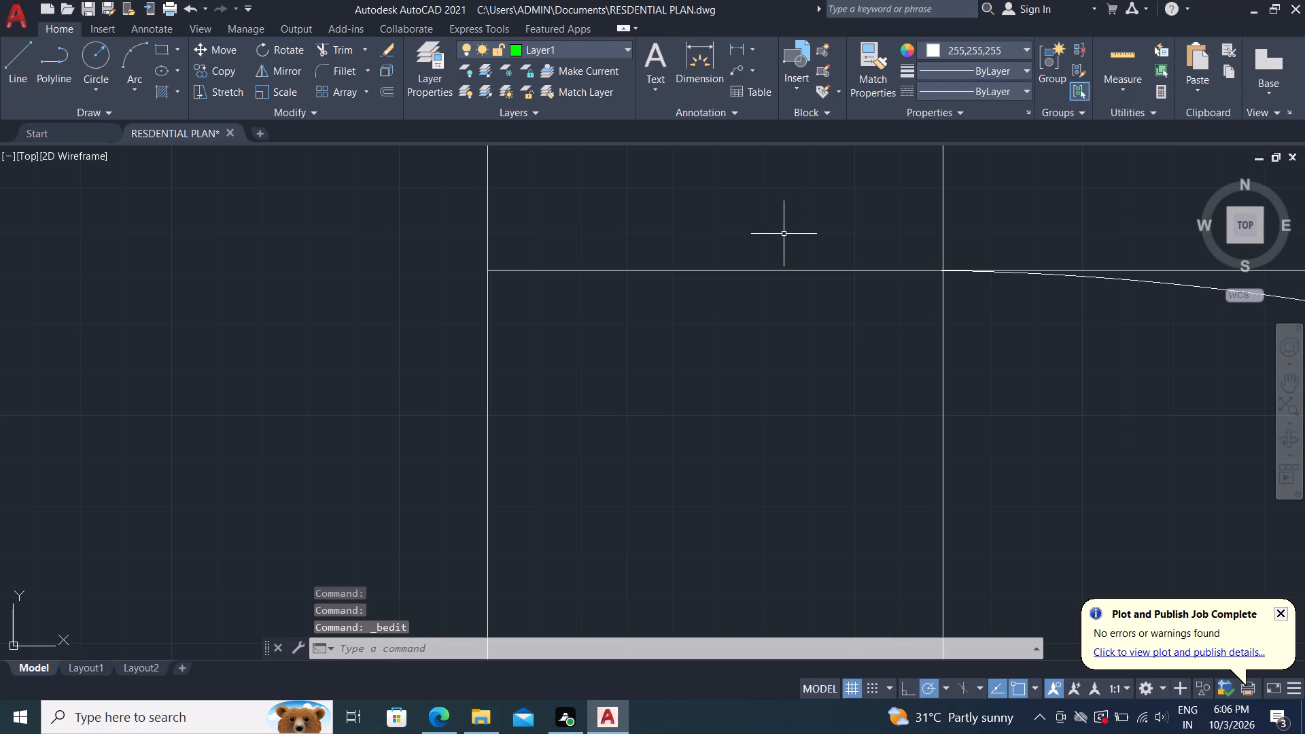
scroll(847, 281, down, 2)
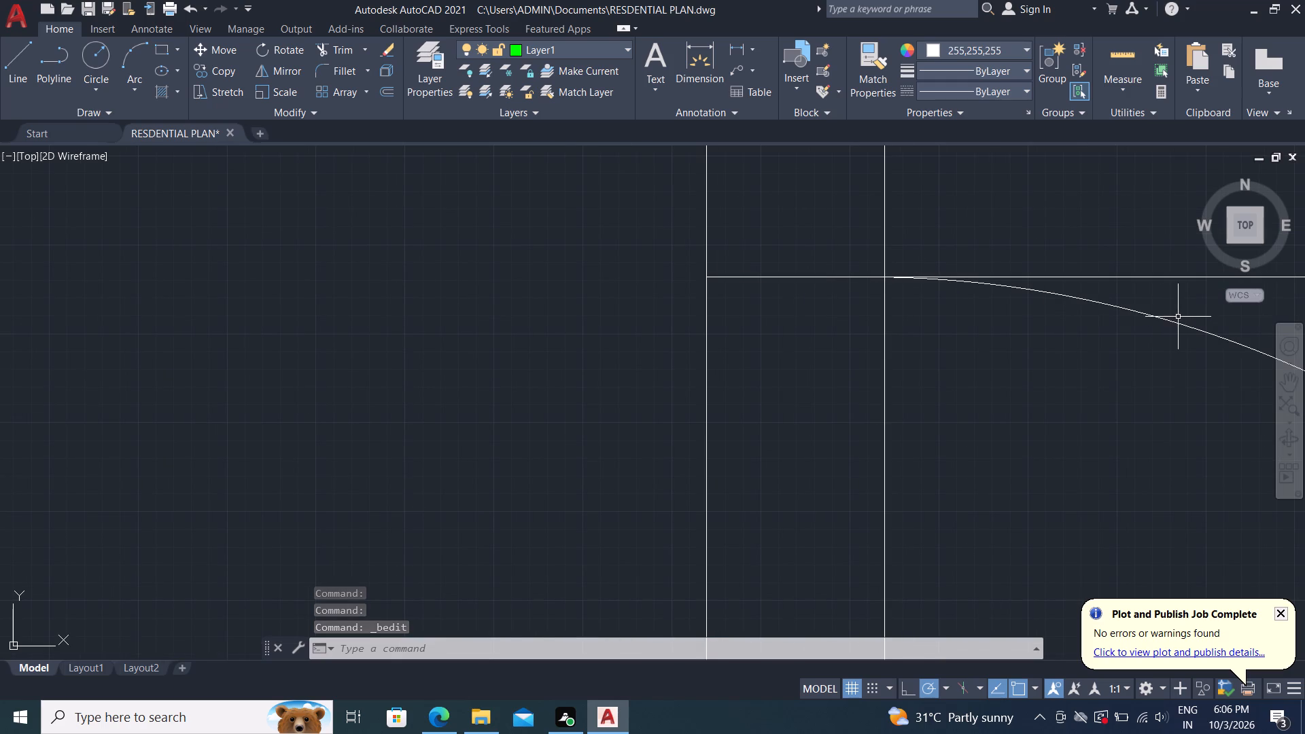
drag(1172, 323, 1179, 319)
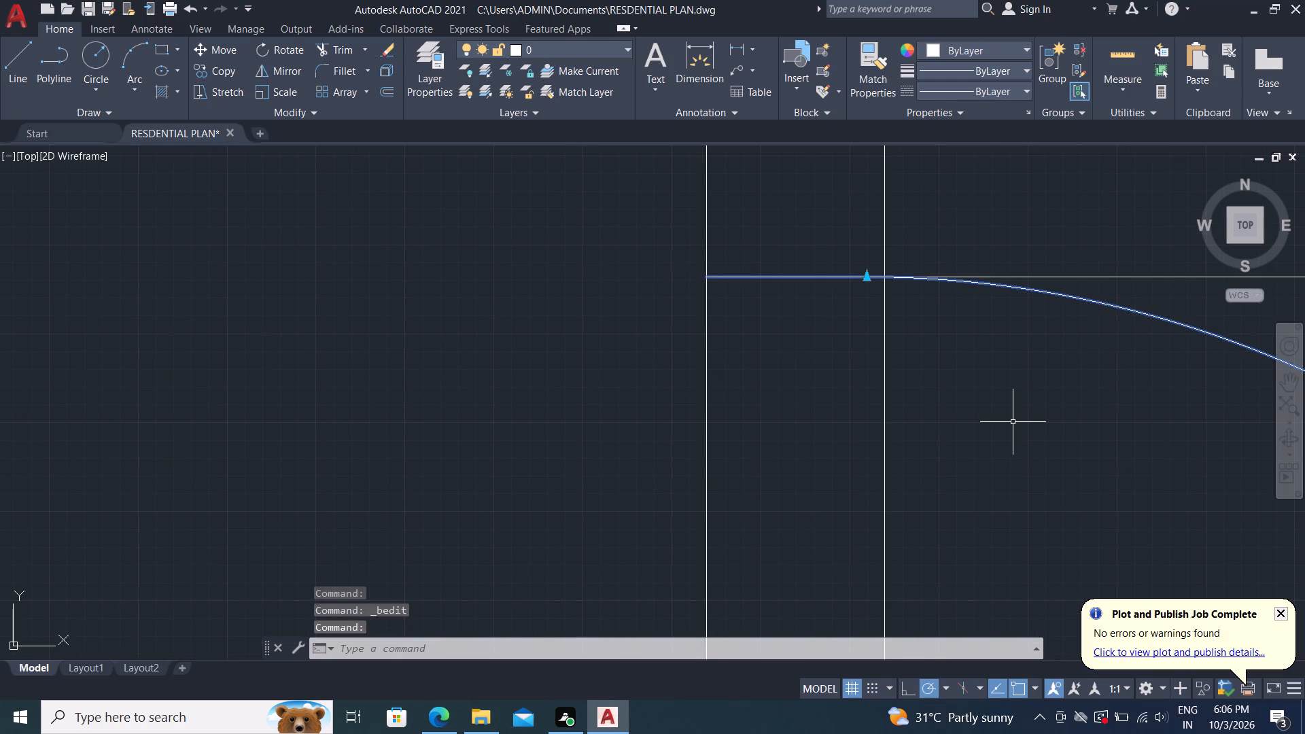
key(Delete)
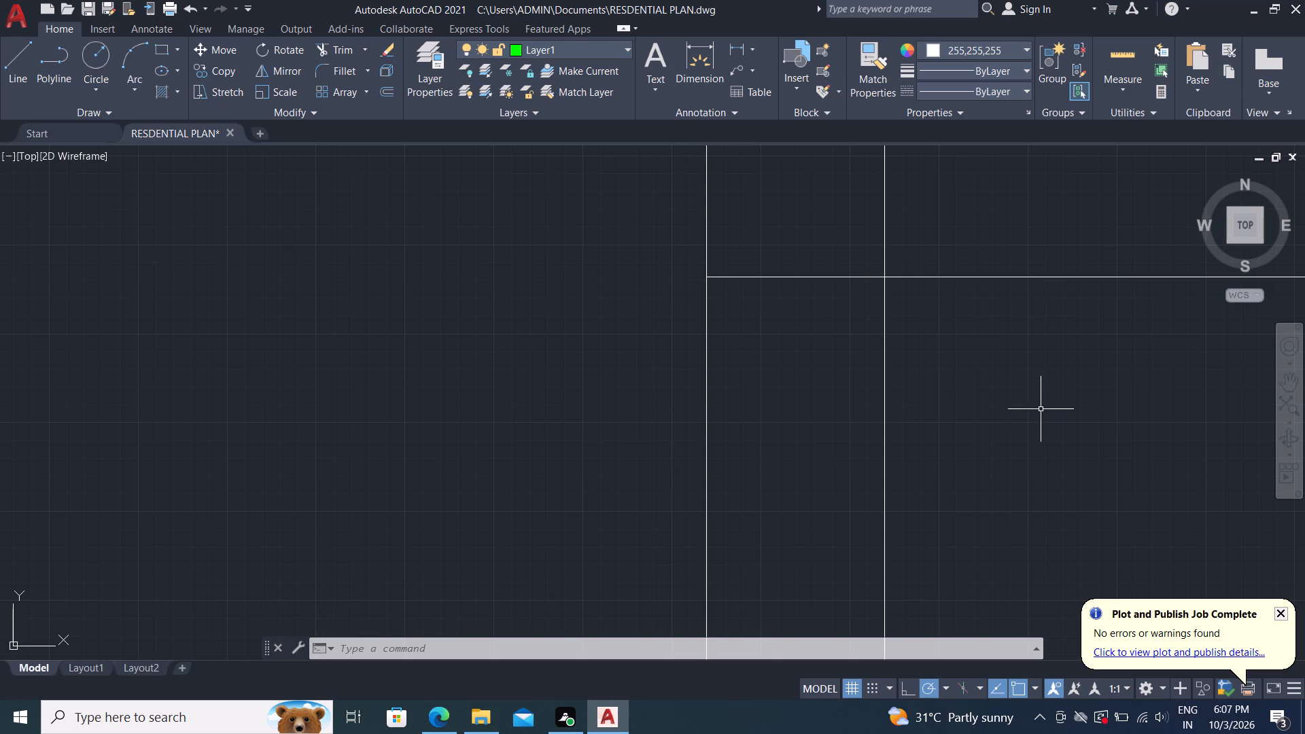
Copy the kitchen's D1 door by its southwest end to the northernmost small room's inner south wall line at the west wall's outer face.
scroll(716, 230, down, 4)
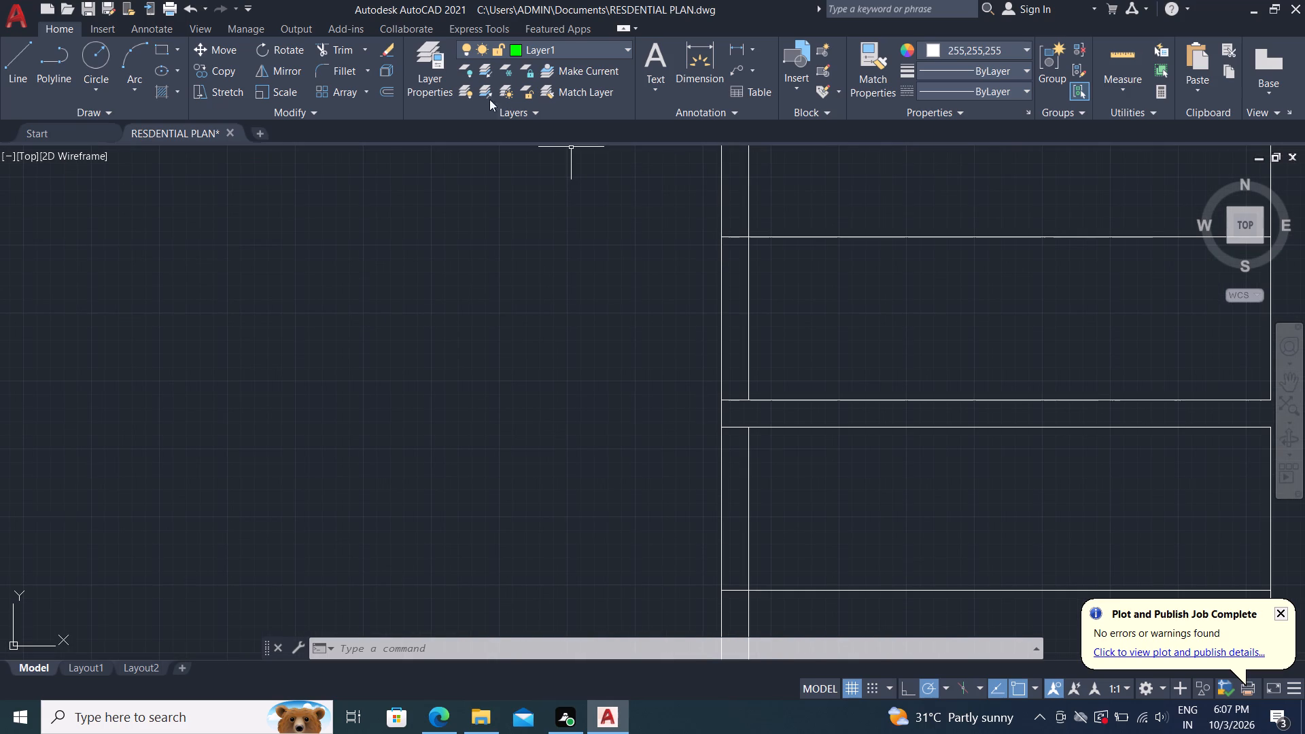
scroll(322, 152, down, 3)
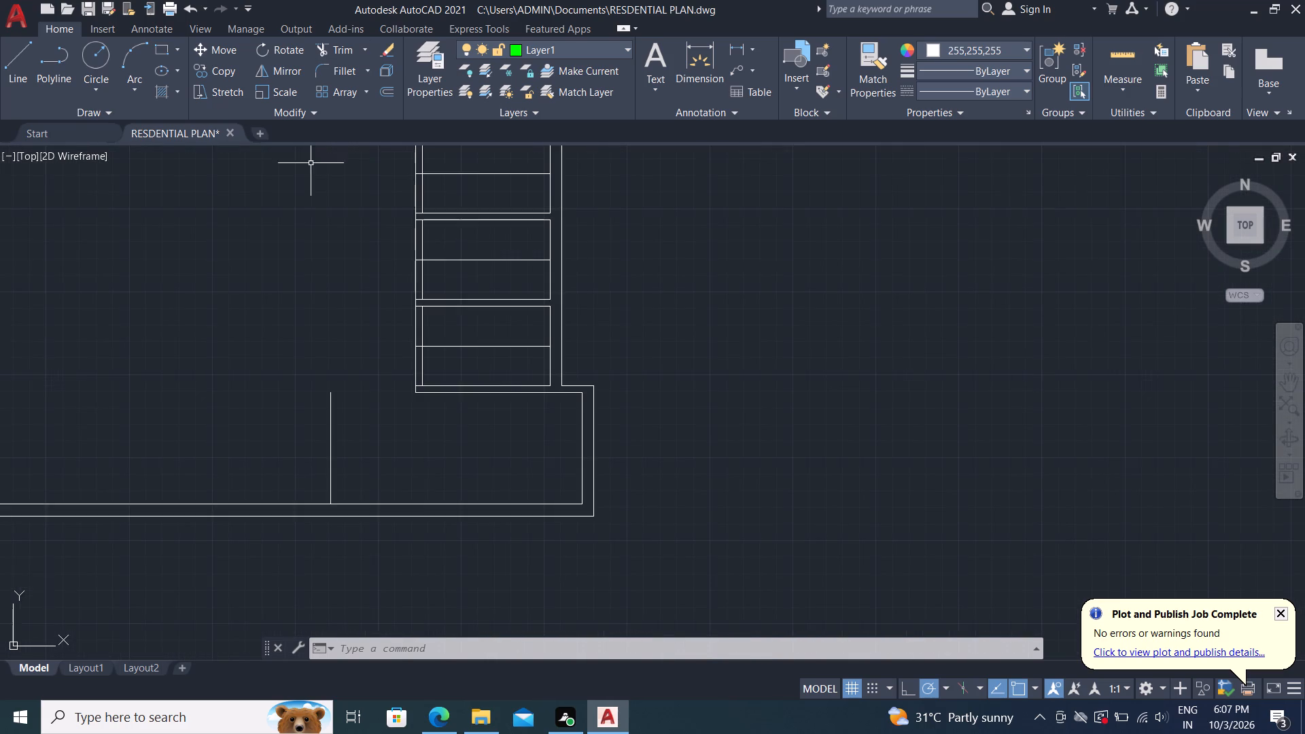
scroll(311, 163, down, 1)
middle_drag(282, 177, 663, 277)
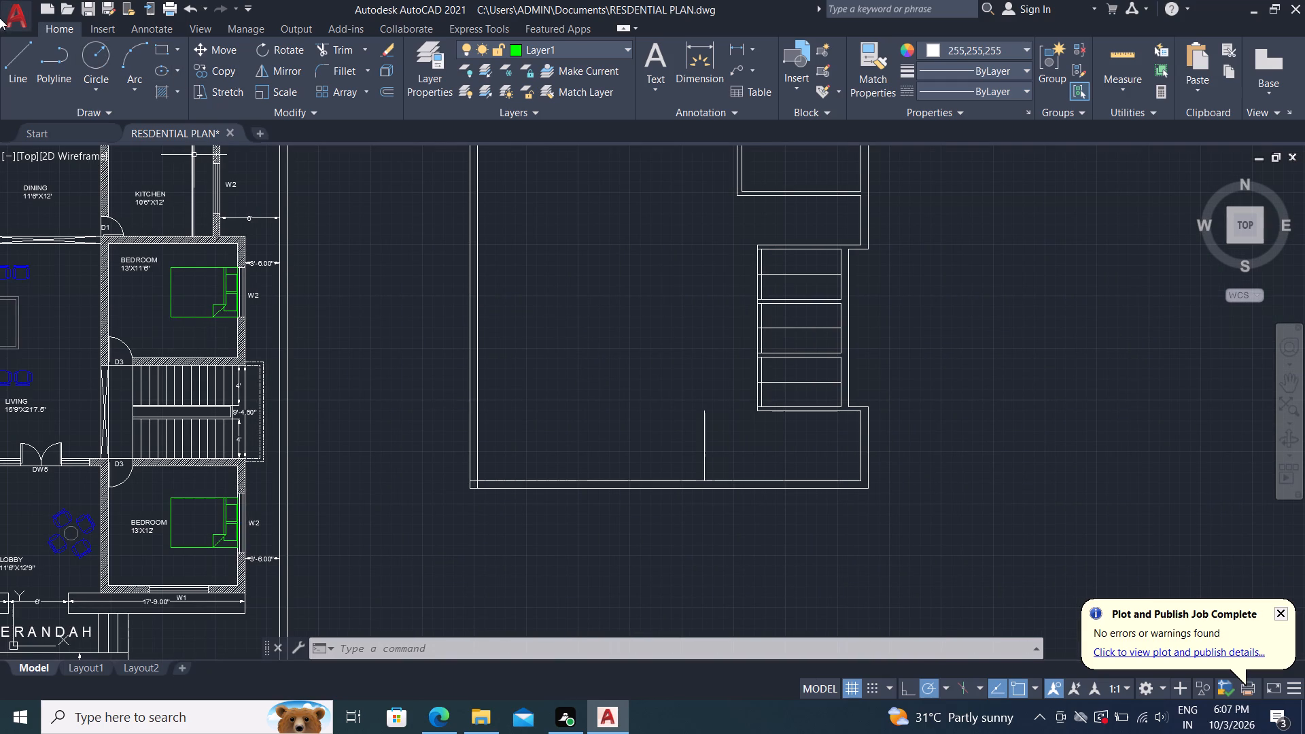
click(228, 67)
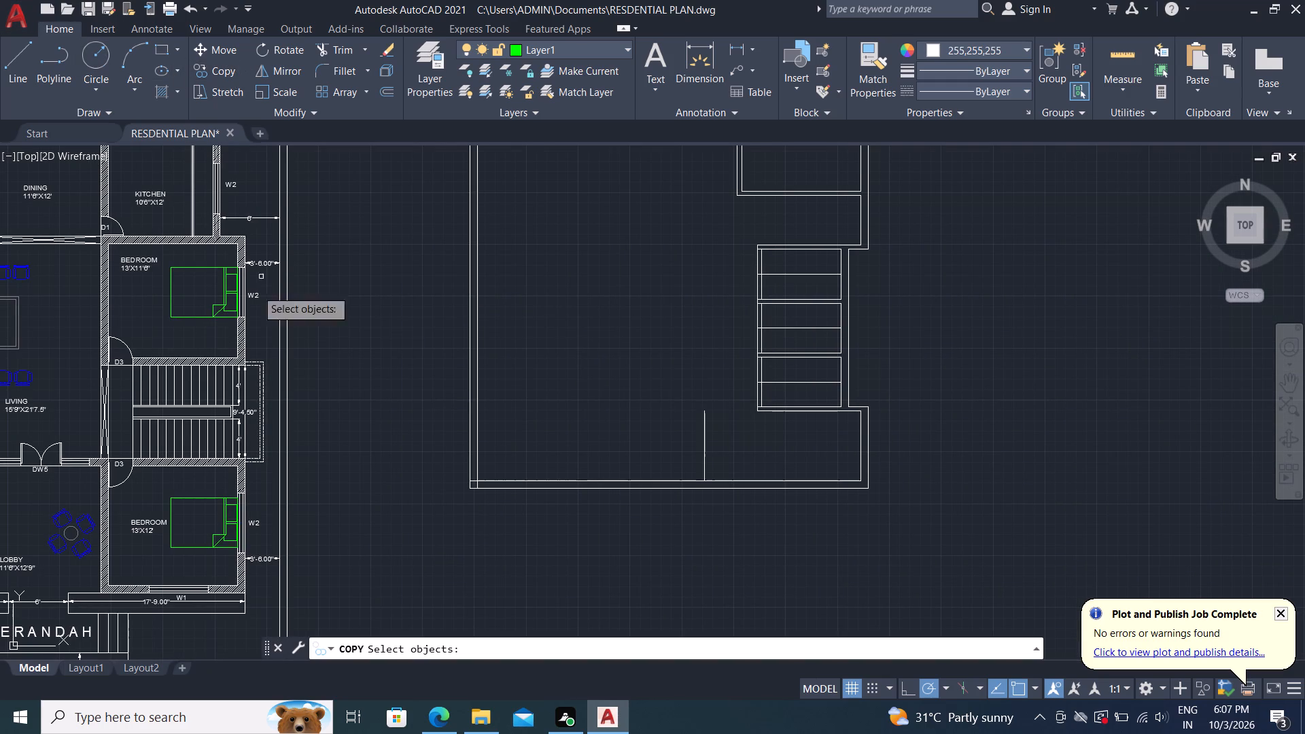
scroll(128, 203, up, 3)
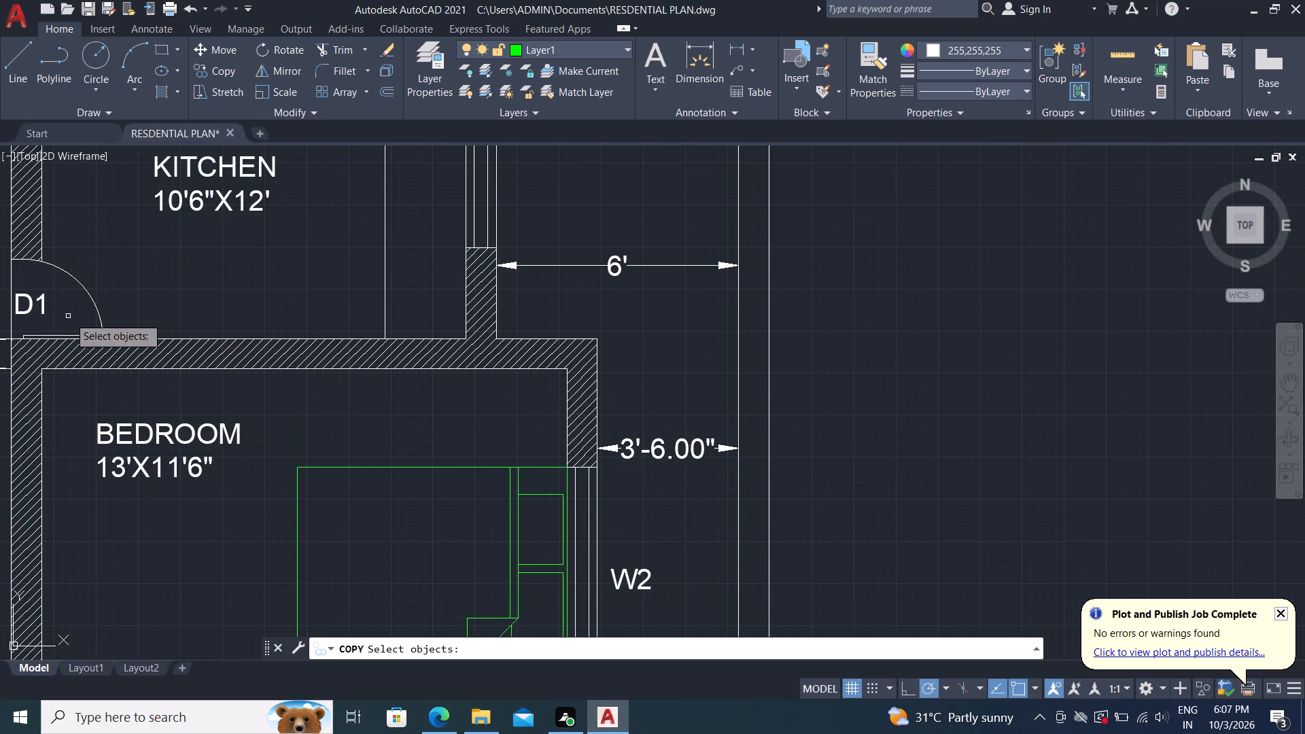
click(101, 326)
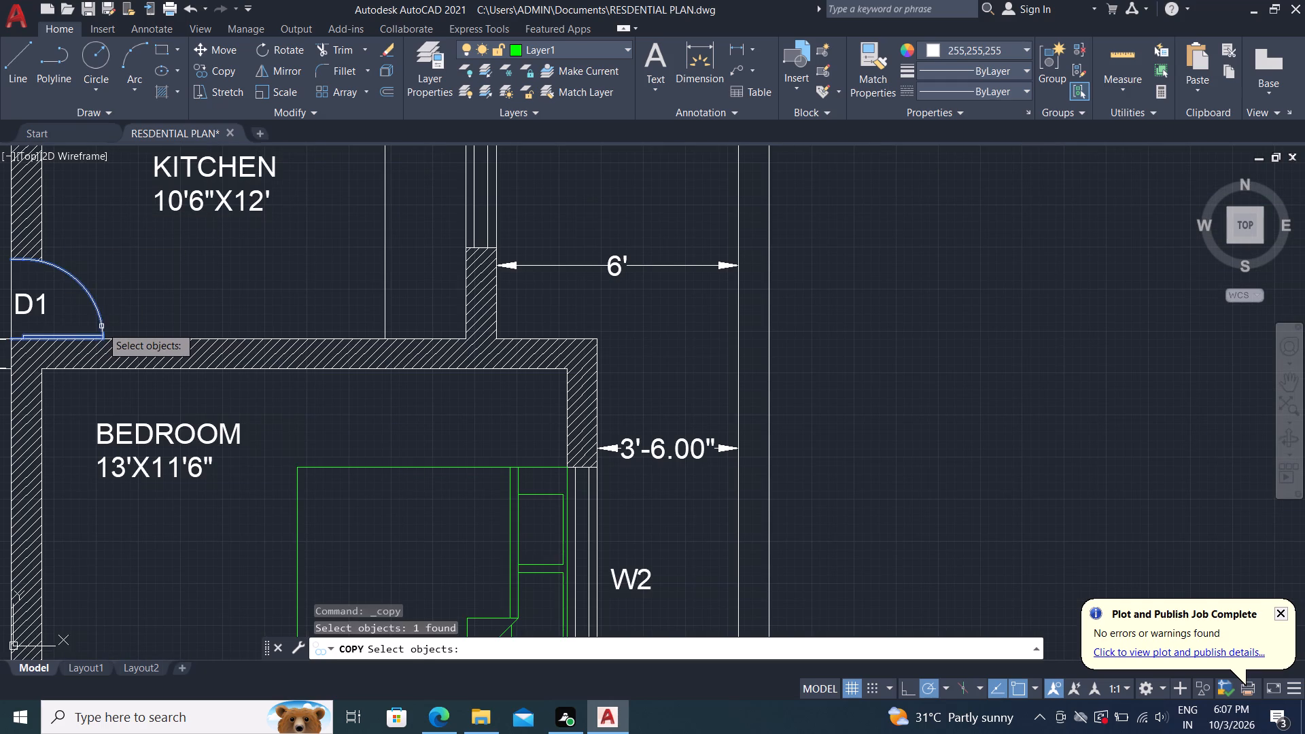
scroll(137, 325, up, 1)
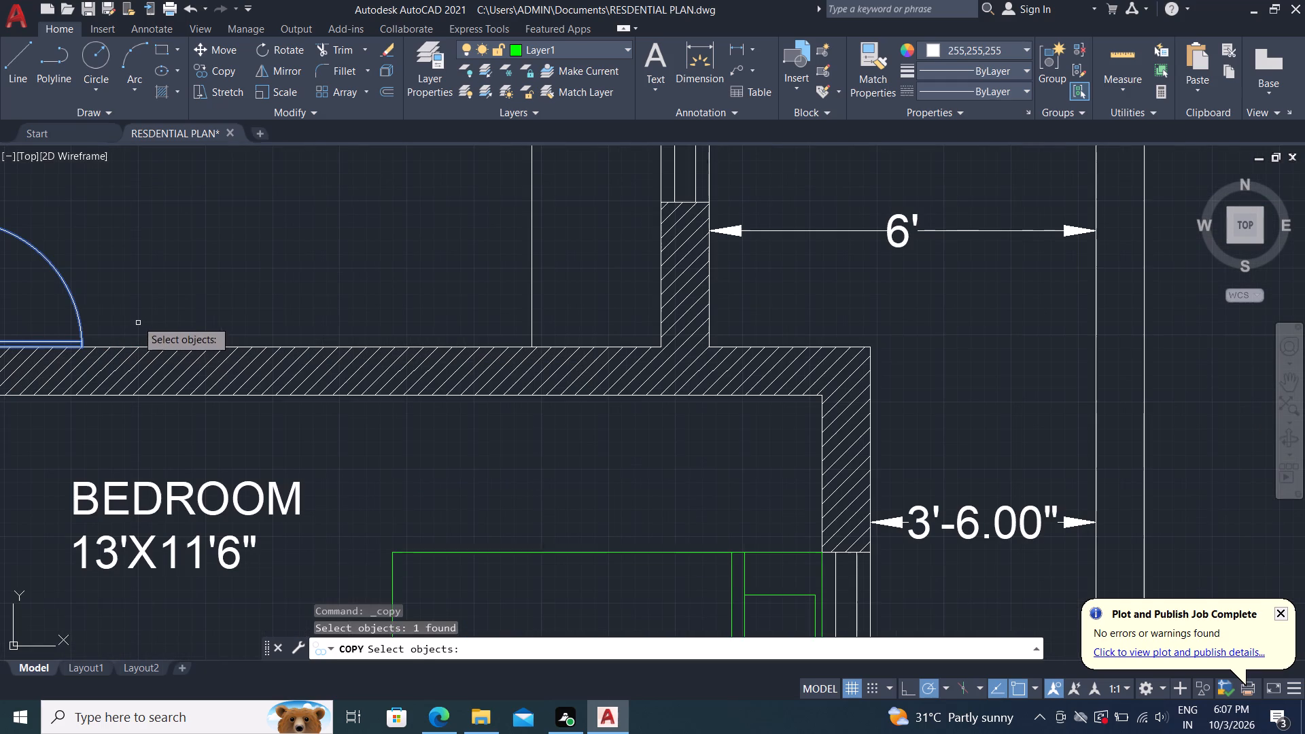
middle_drag(130, 283, 559, 250)
right_drag(496, 210, 496, 192)
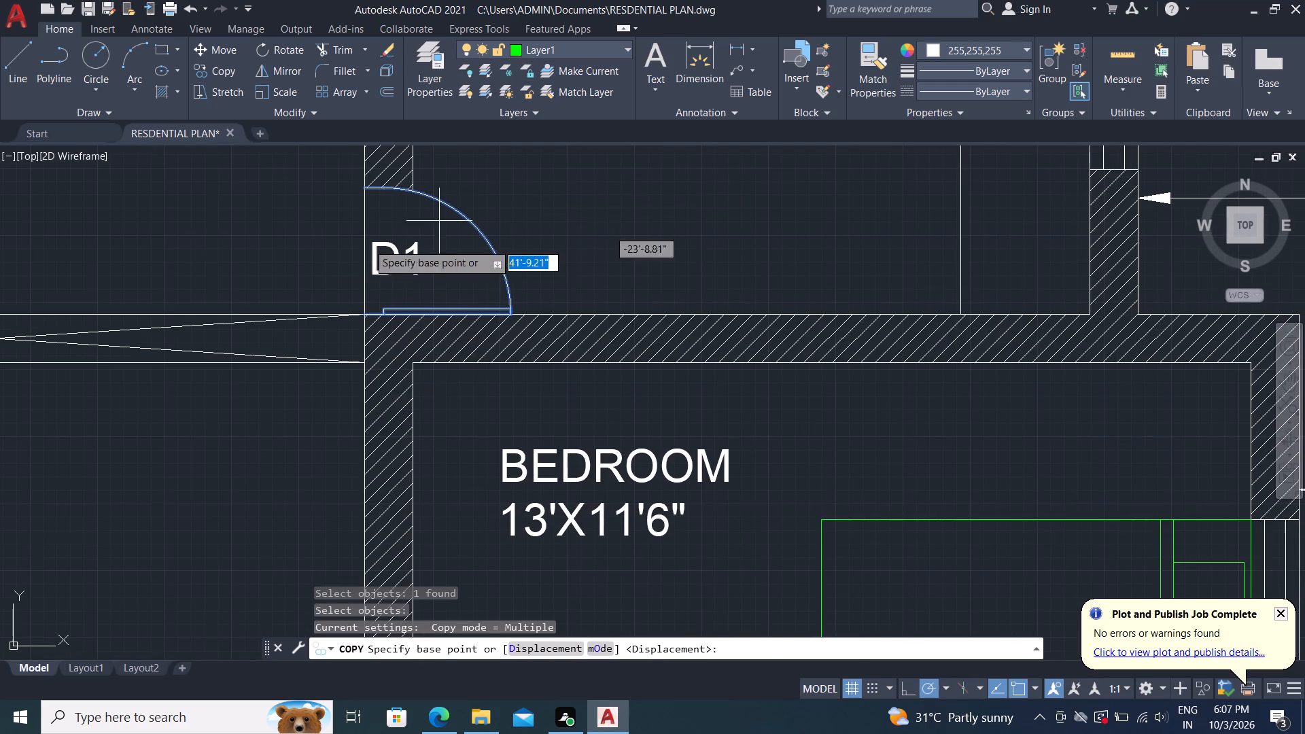
click(360, 313)
scroll(252, 280, down, 2)
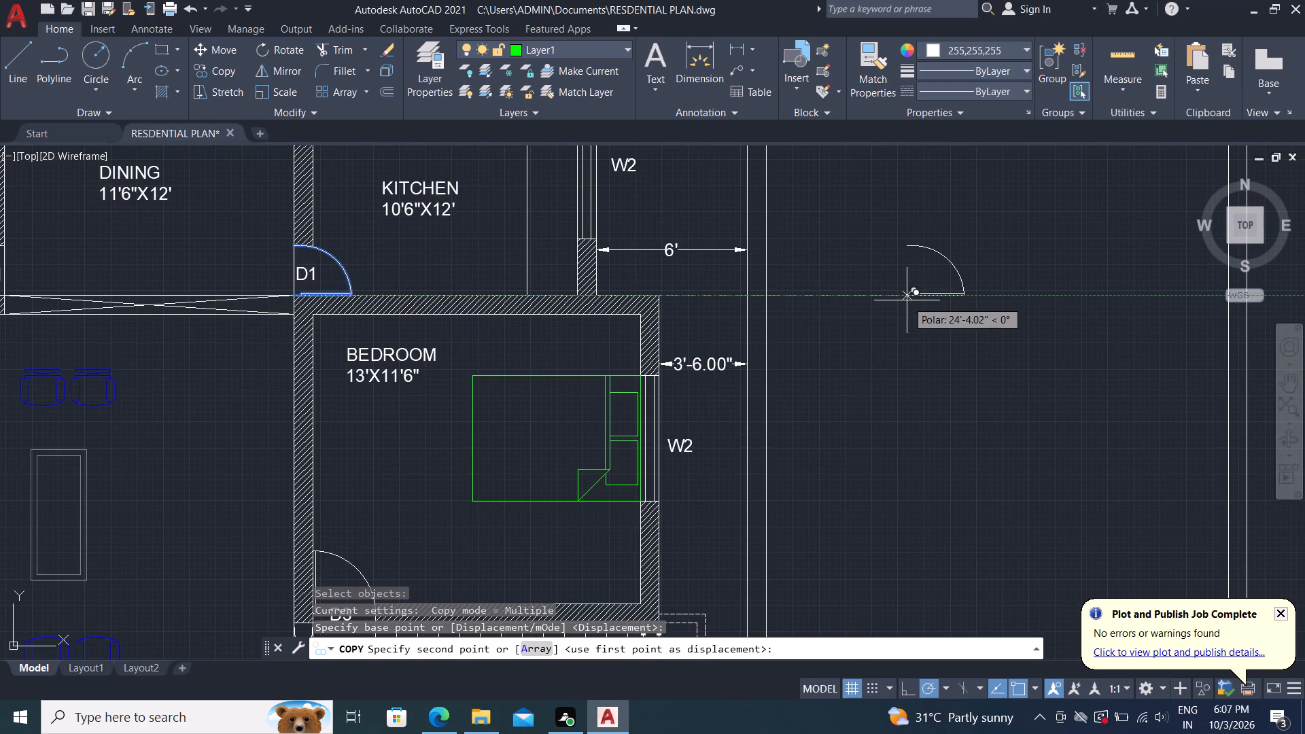
middle_drag(907, 300, 504, 353)
scroll(417, 336, down, 2)
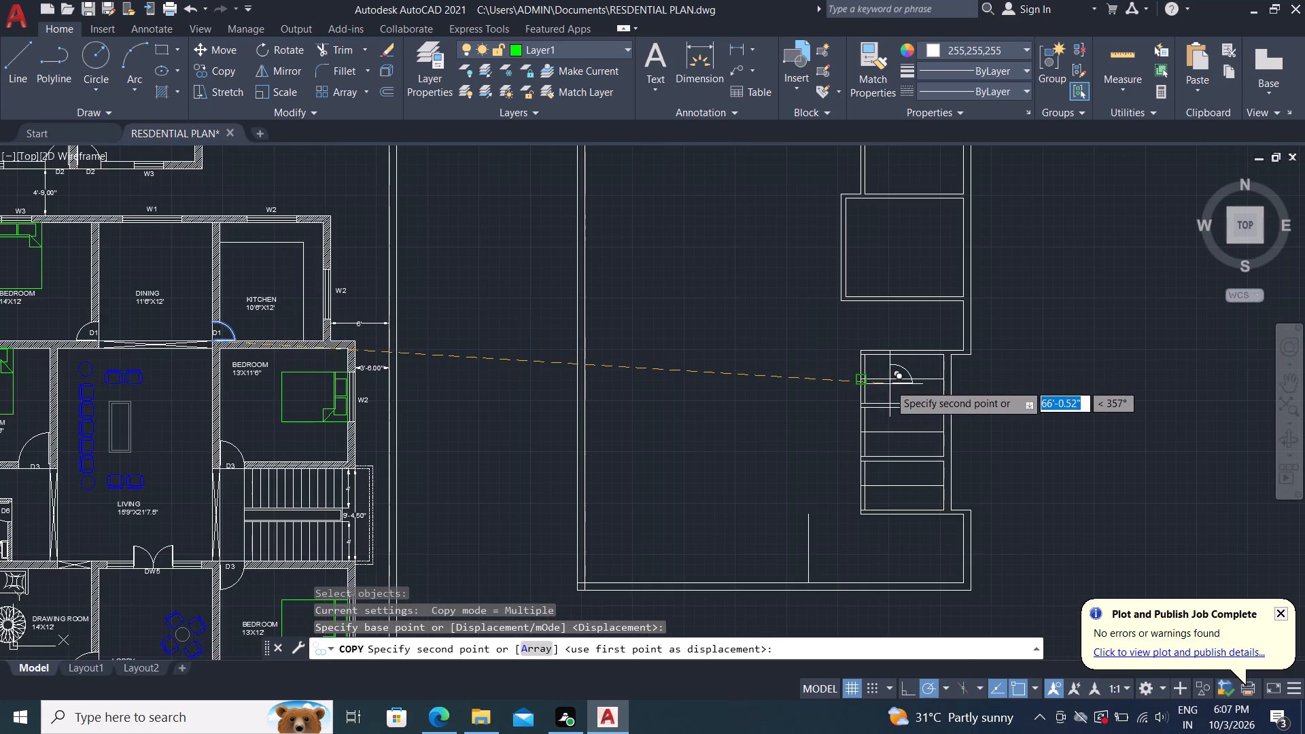
scroll(863, 375, up, 2)
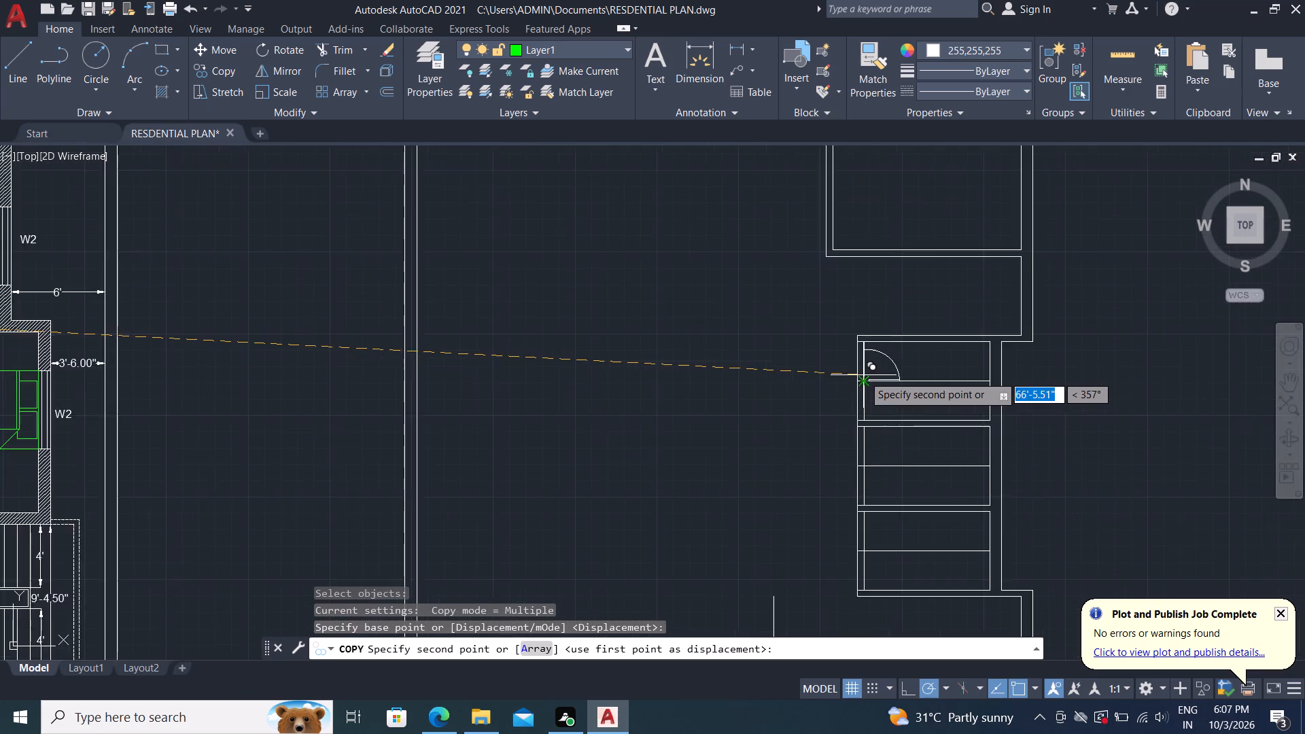
scroll(852, 450, up, 3)
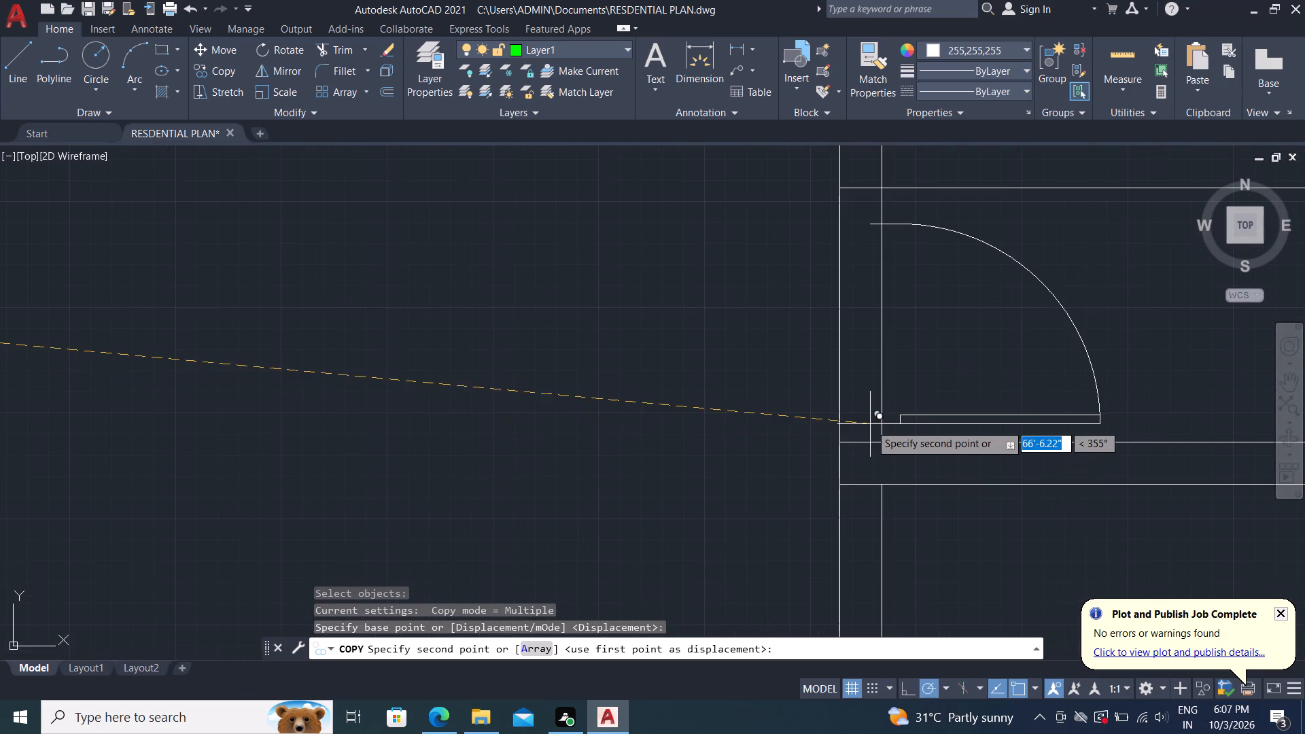
click(837, 444)
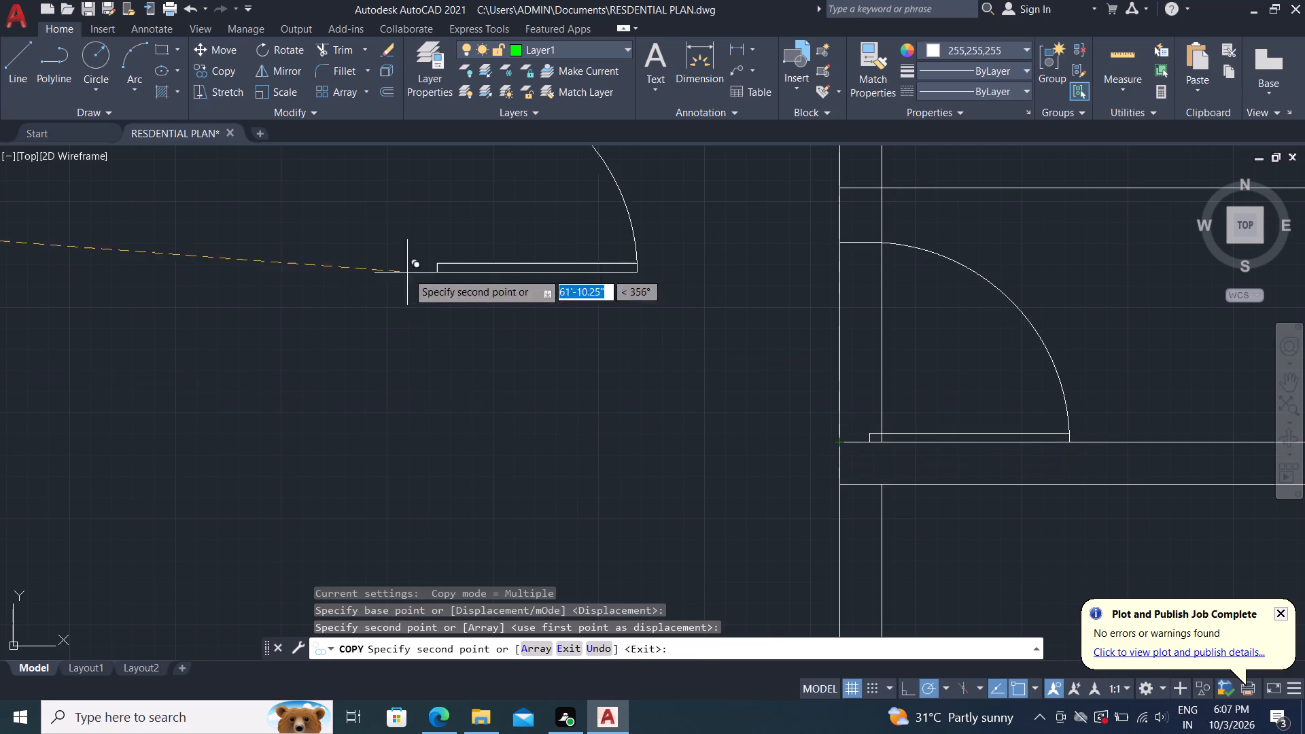
Place another copy of the door in the southernmost small room, where its inner south wall line meets the west wall's inner face.
scroll(305, 232, down, 4)
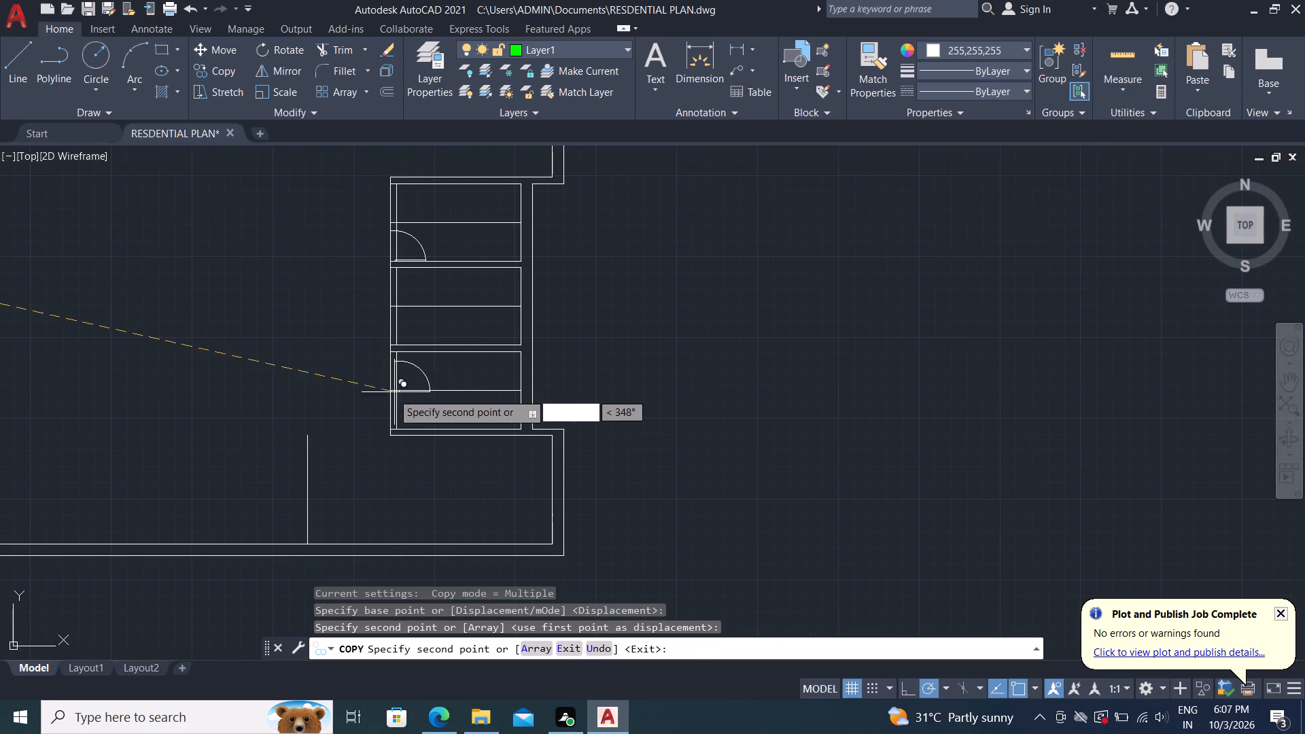
scroll(393, 424, up, 5)
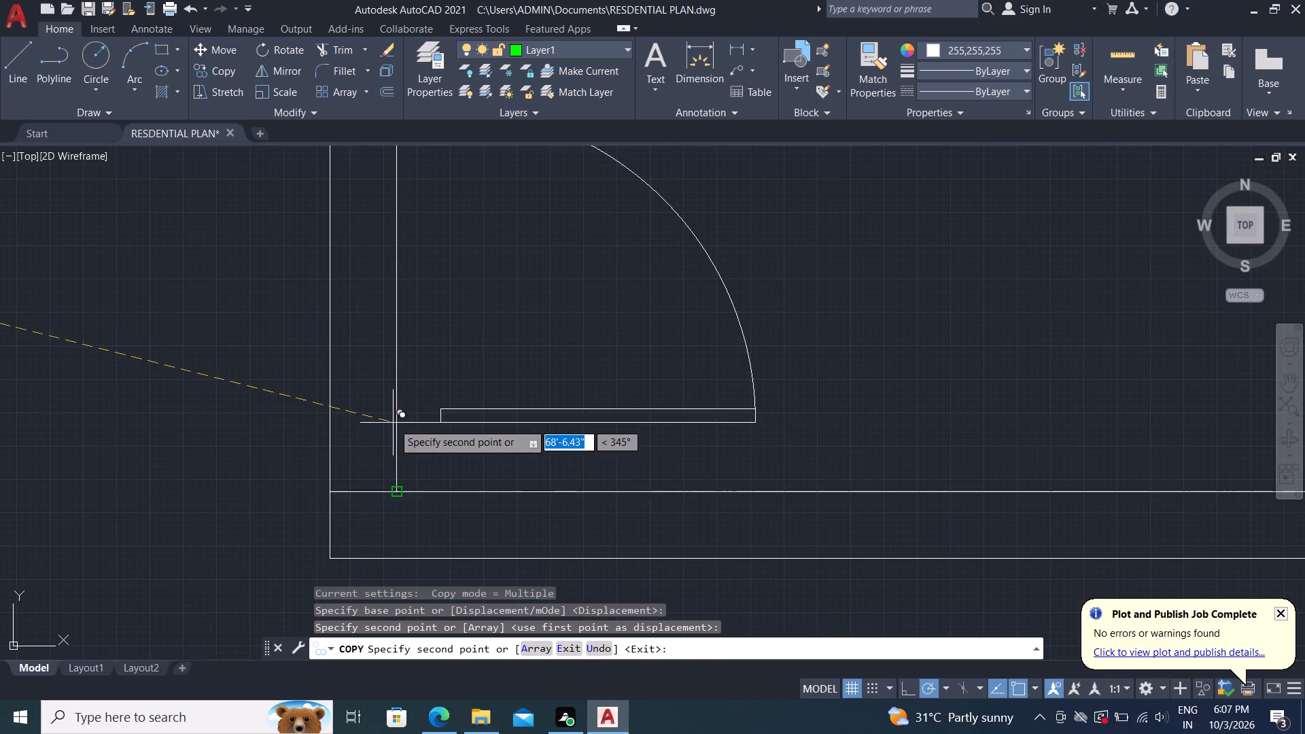
click(392, 496)
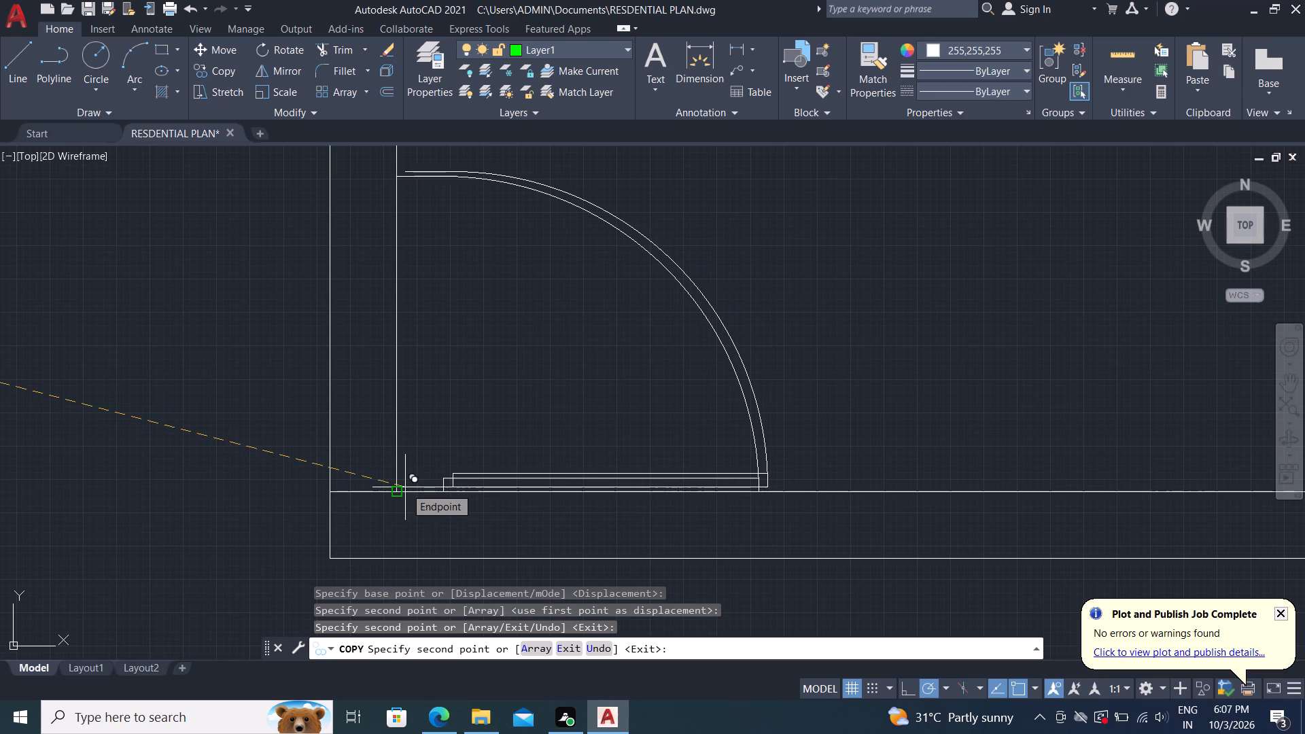
Scale the southernmost small room's door about its southwest corner by about 1.27, bringing its upper jamb to the offset line.
key(Escape)
text(sc)
key(space)
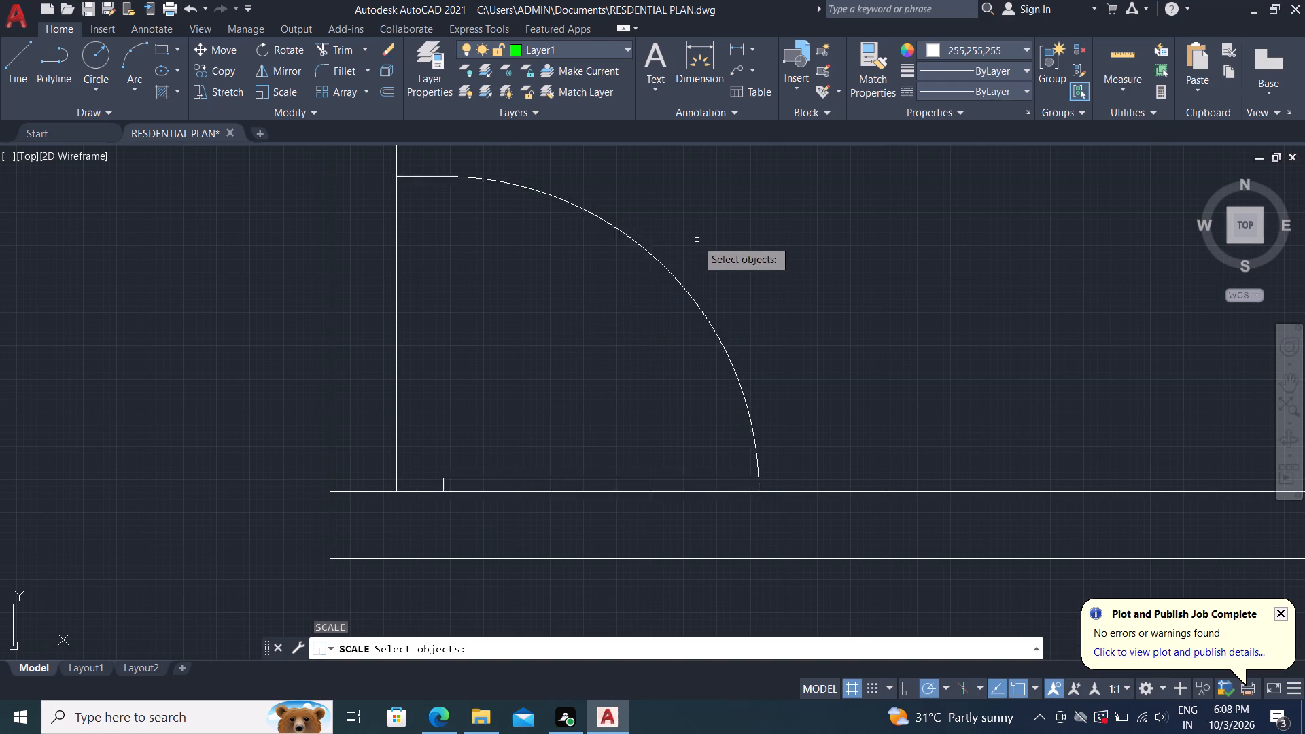
scroll(695, 240, down, 1)
middle_drag(585, 264, 654, 275)
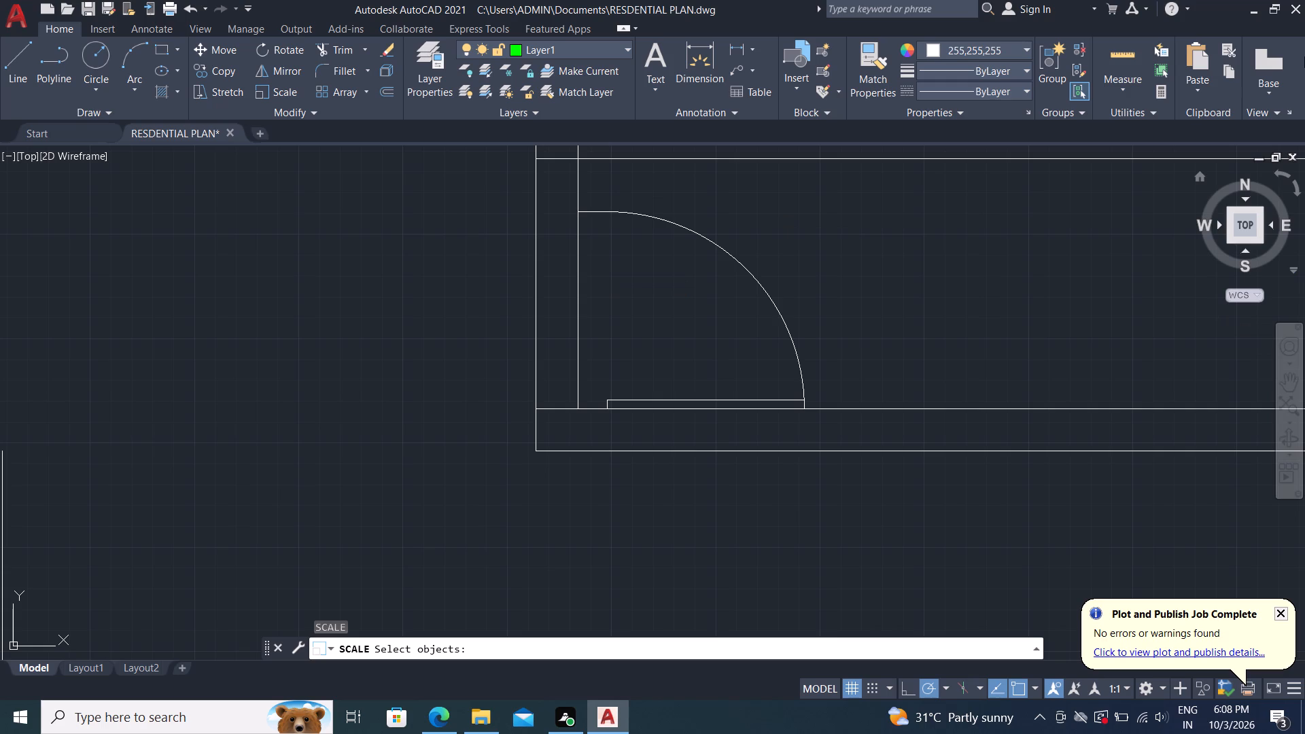
click(756, 275)
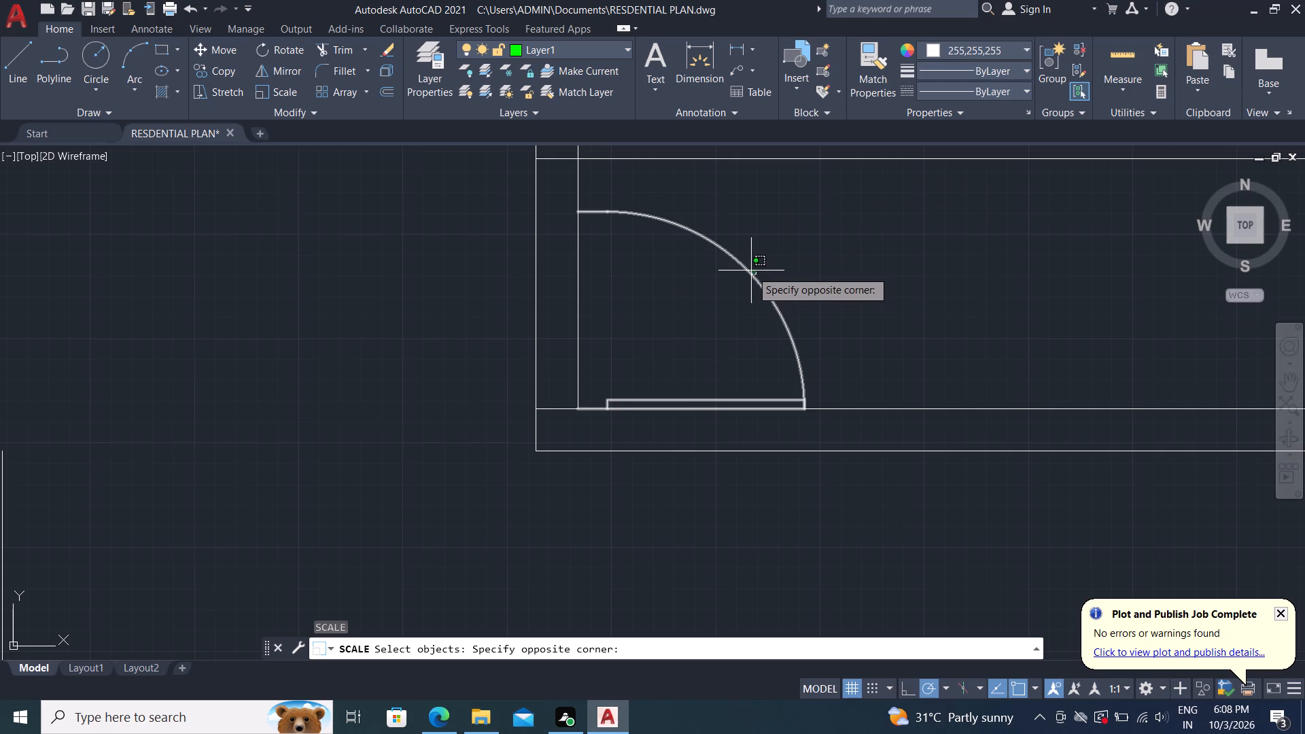
click(655, 201)
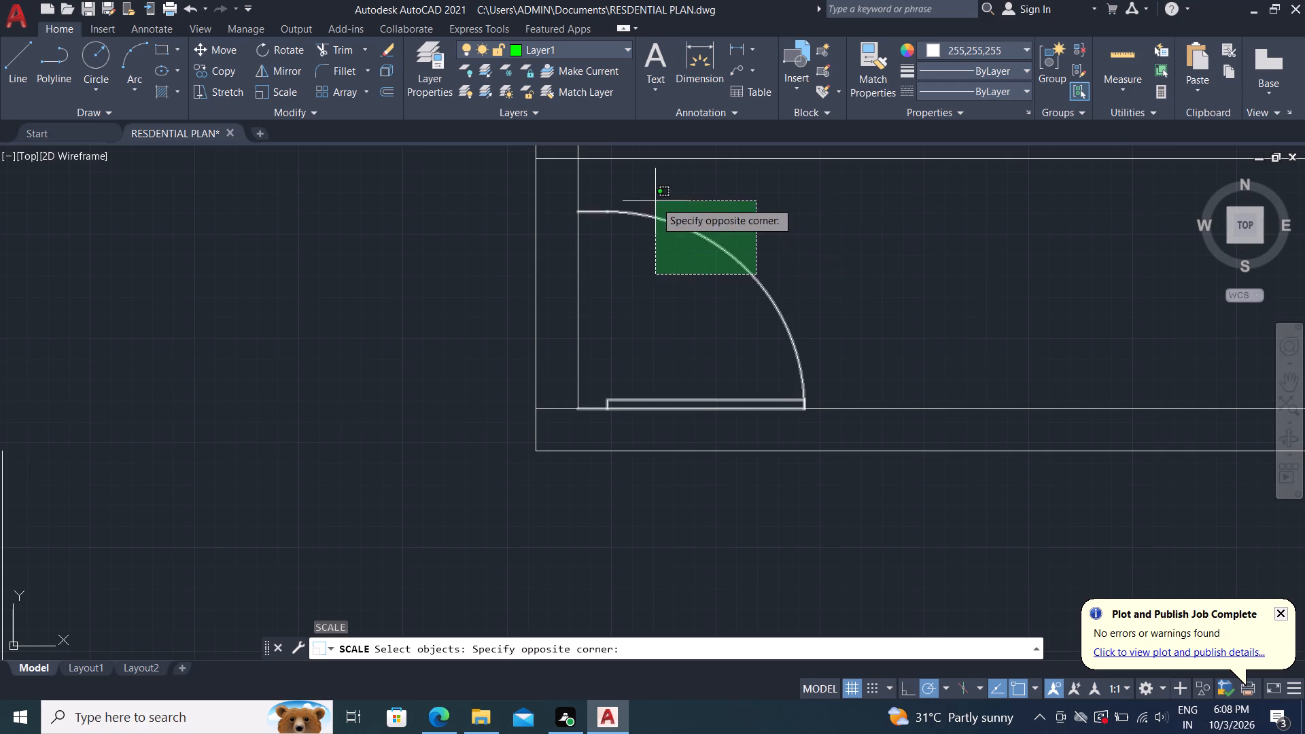
right_click(638, 336)
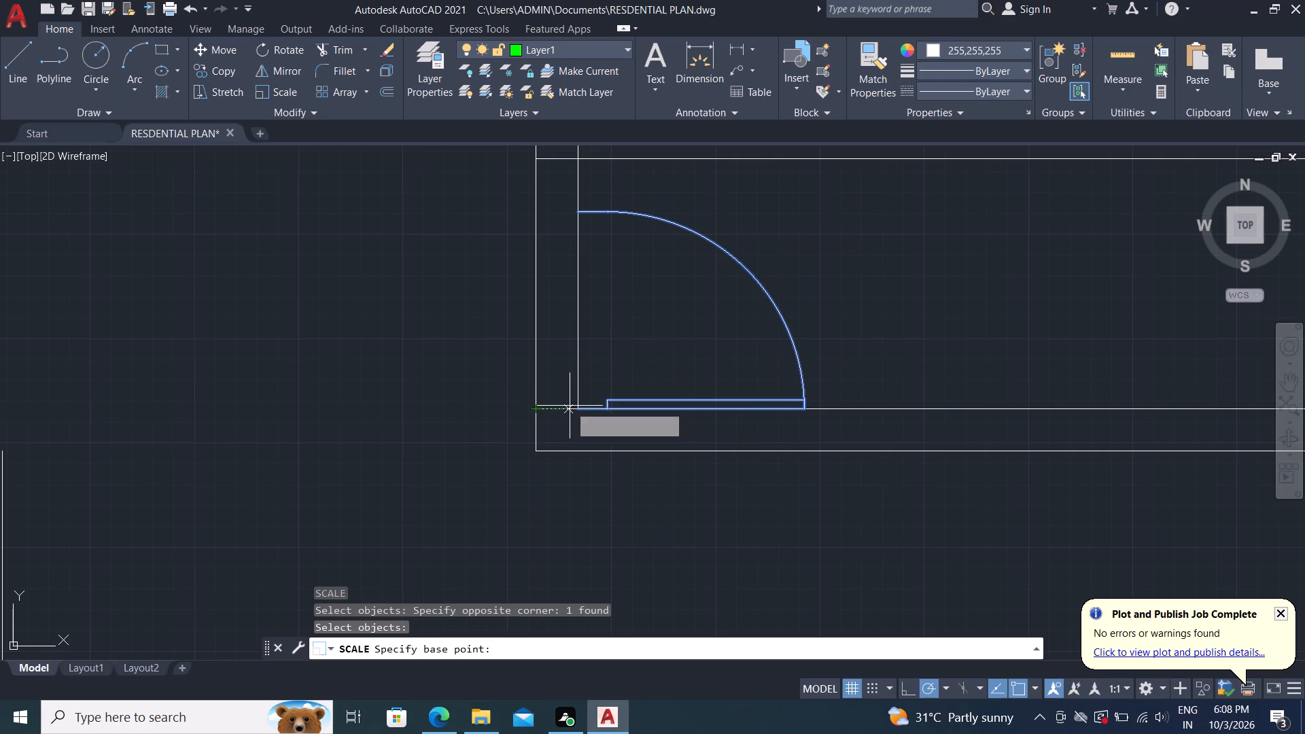
click(577, 406)
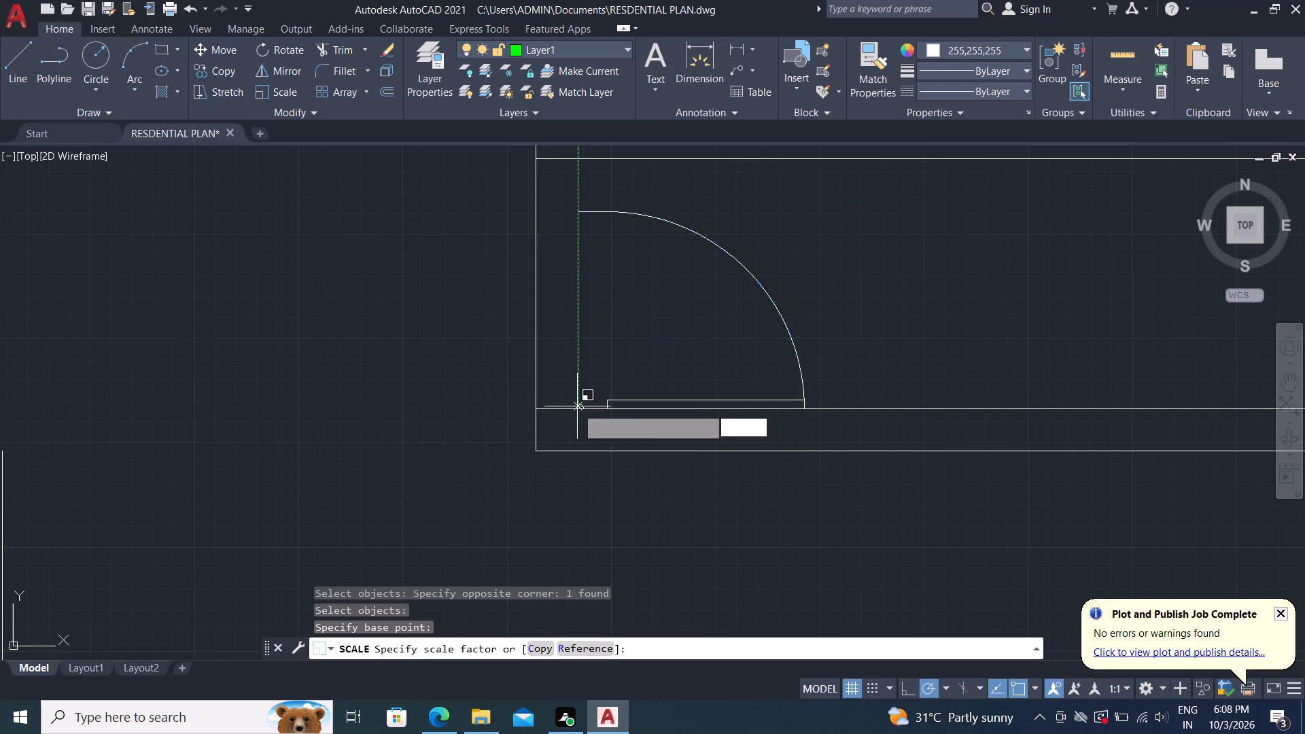
click(588, 266)
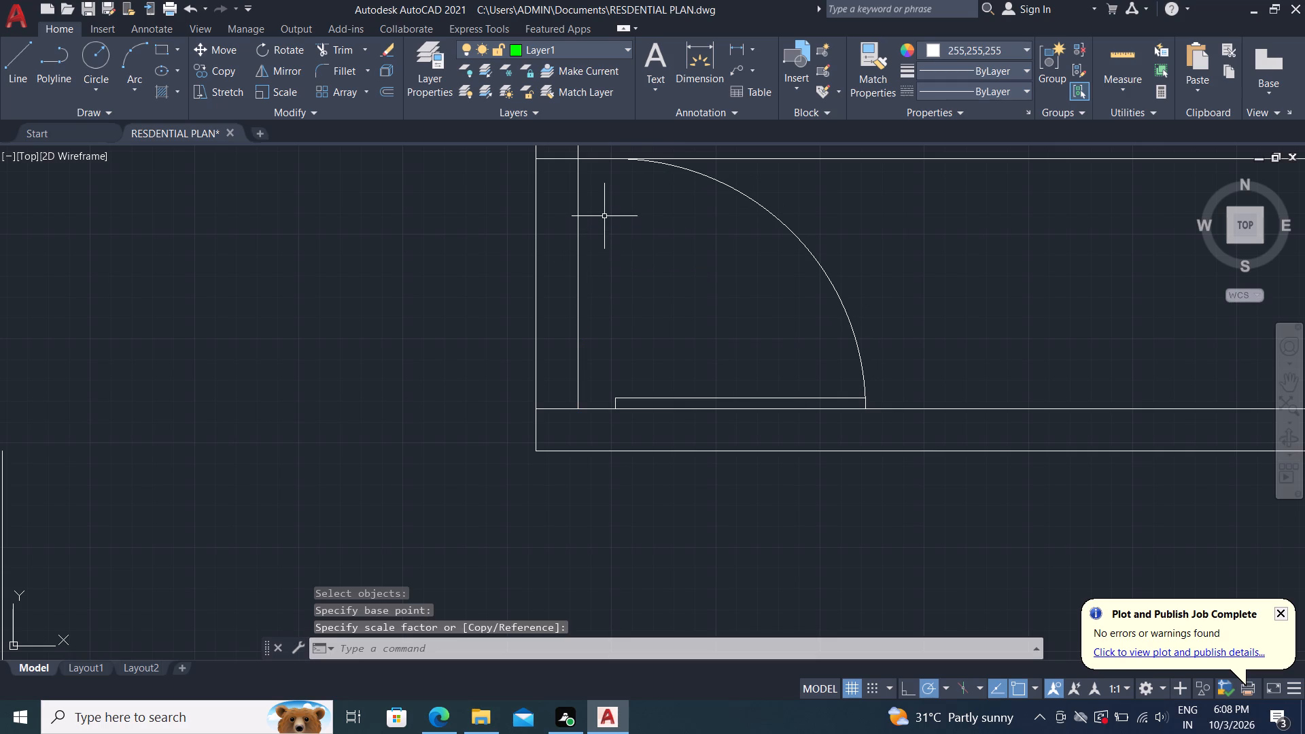
Measure the vertical distance from the offset line to the inner south wall line at the west wall's inner face.
click(732, 43)
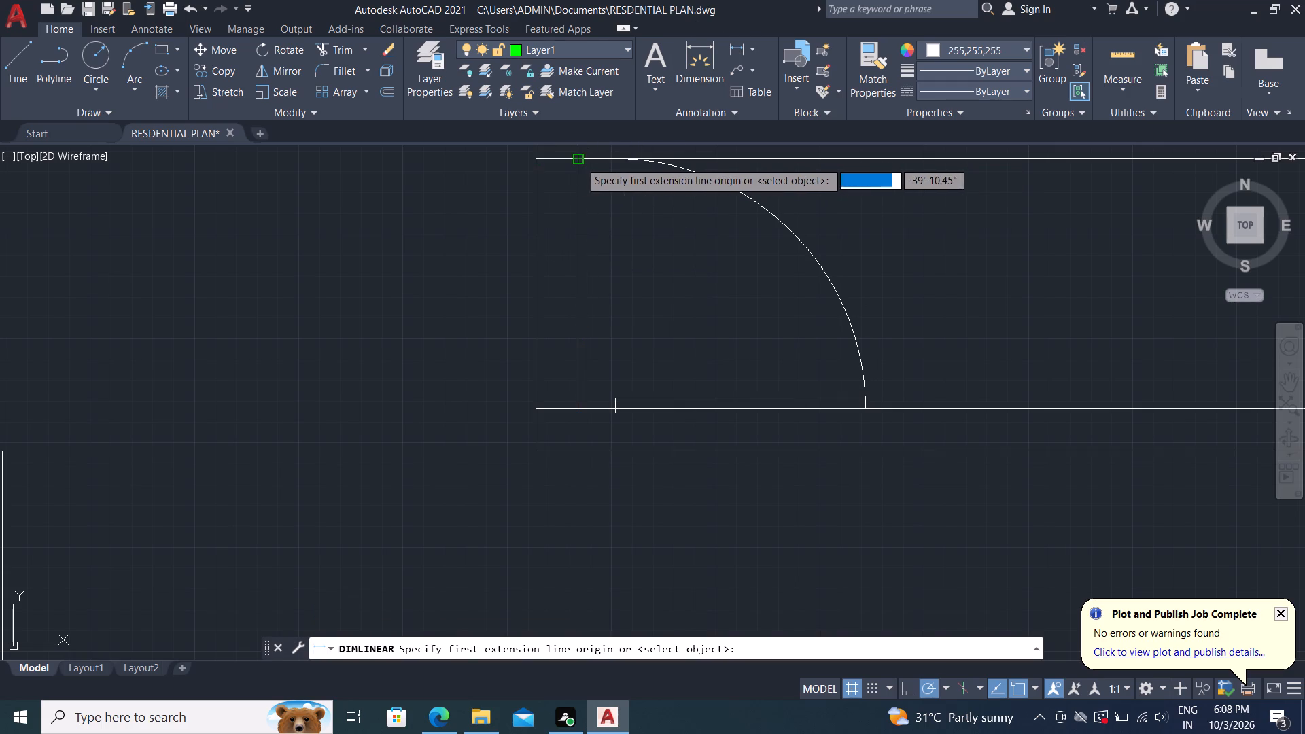
click(582, 161)
click(578, 408)
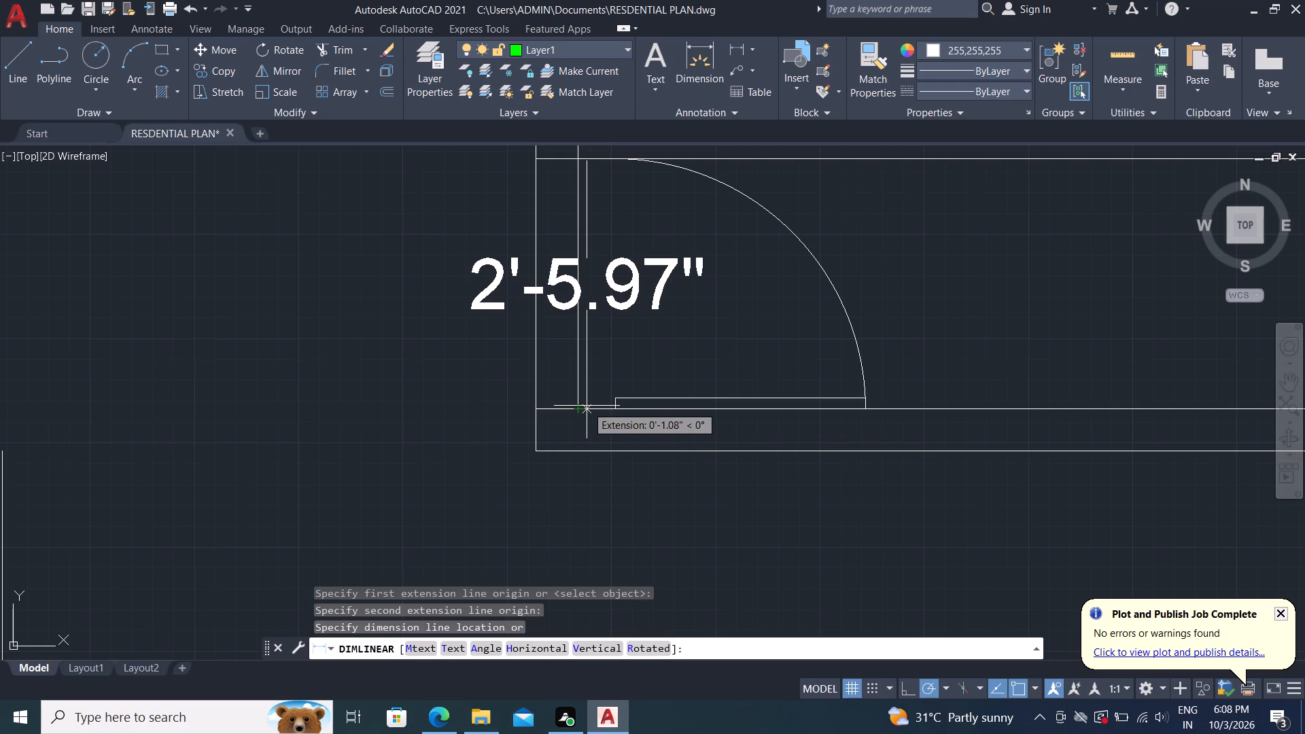
key(Escape)
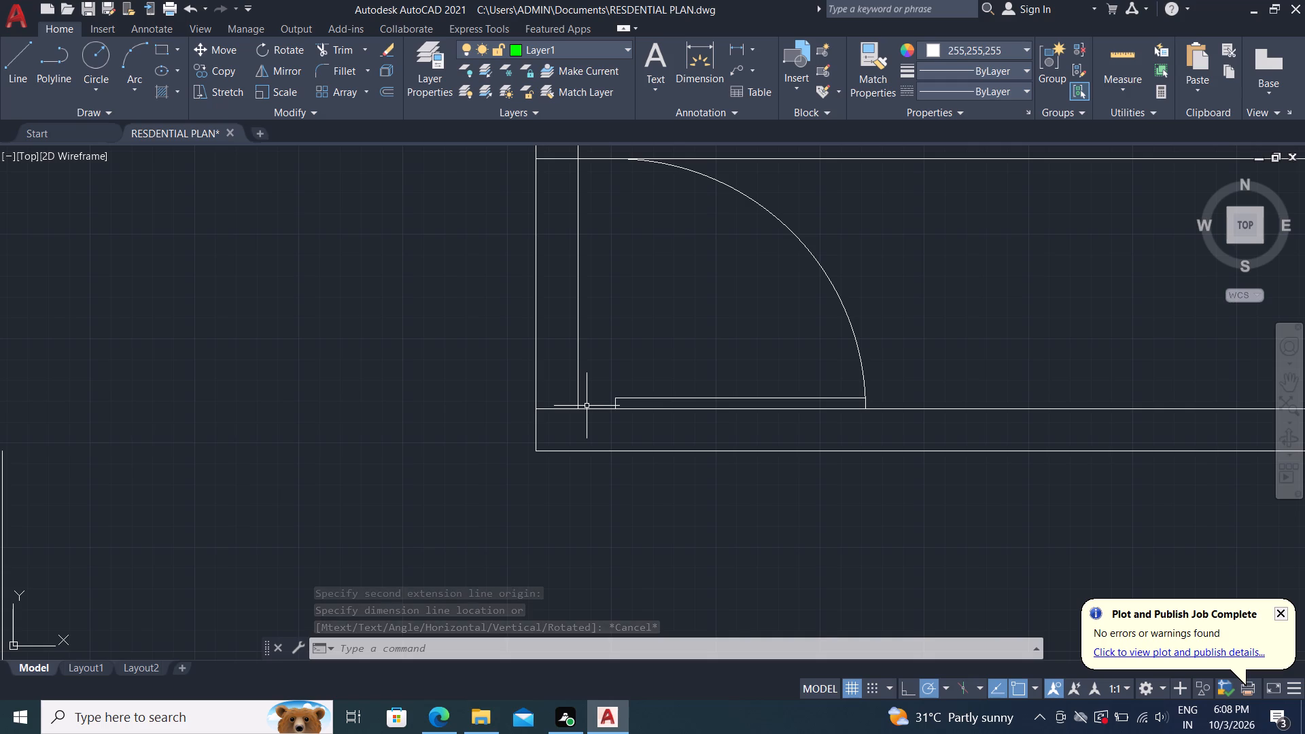
Examine how closely the scaled door's upper jamb and swing arc meet the offset line at the west wall.
scroll(627, 467, up, 1)
scroll(529, 359, up, 3)
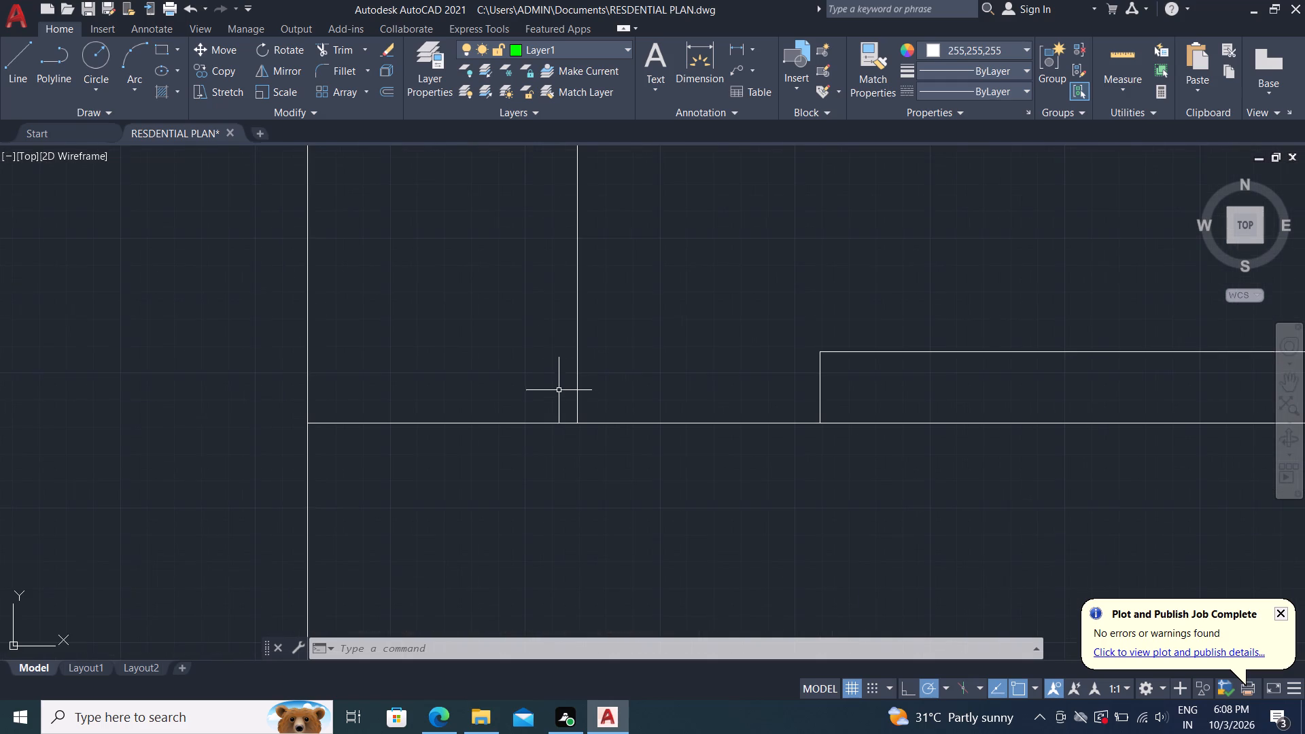
middle_drag(556, 394, 616, 733)
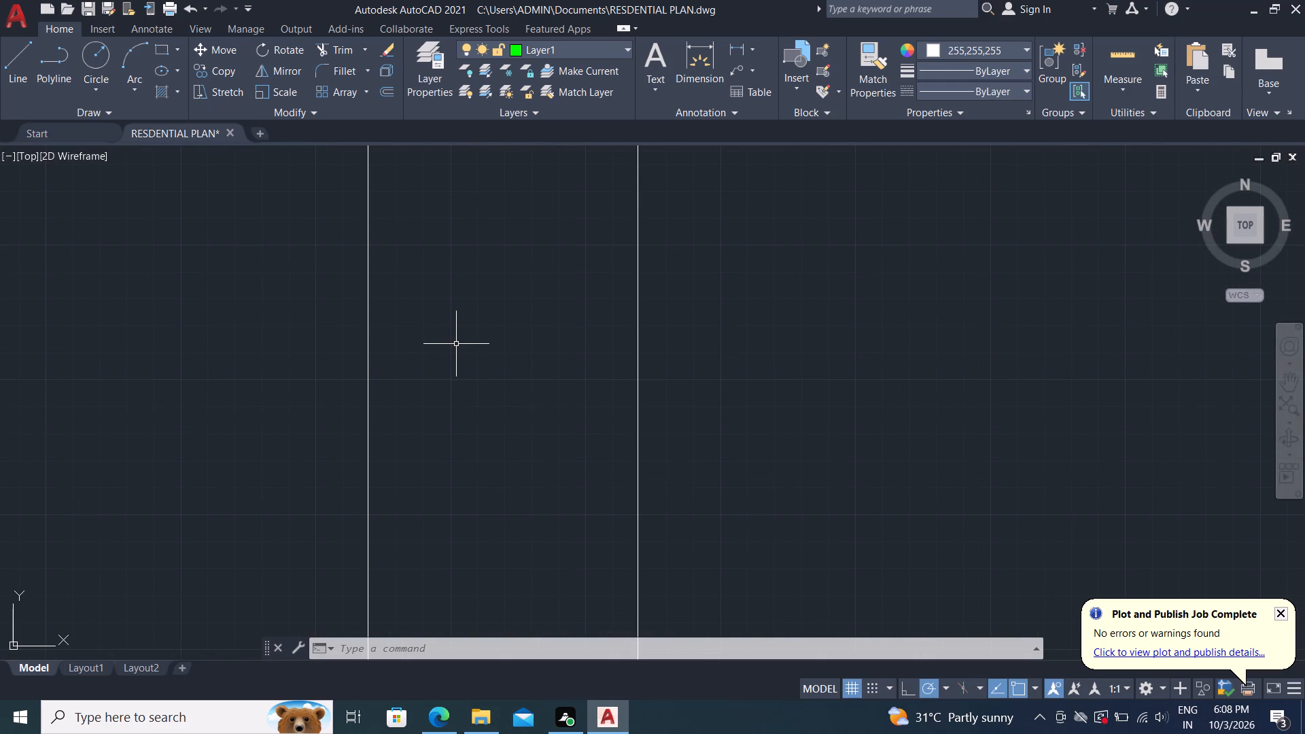
middle_drag(504, 355, 400, 502)
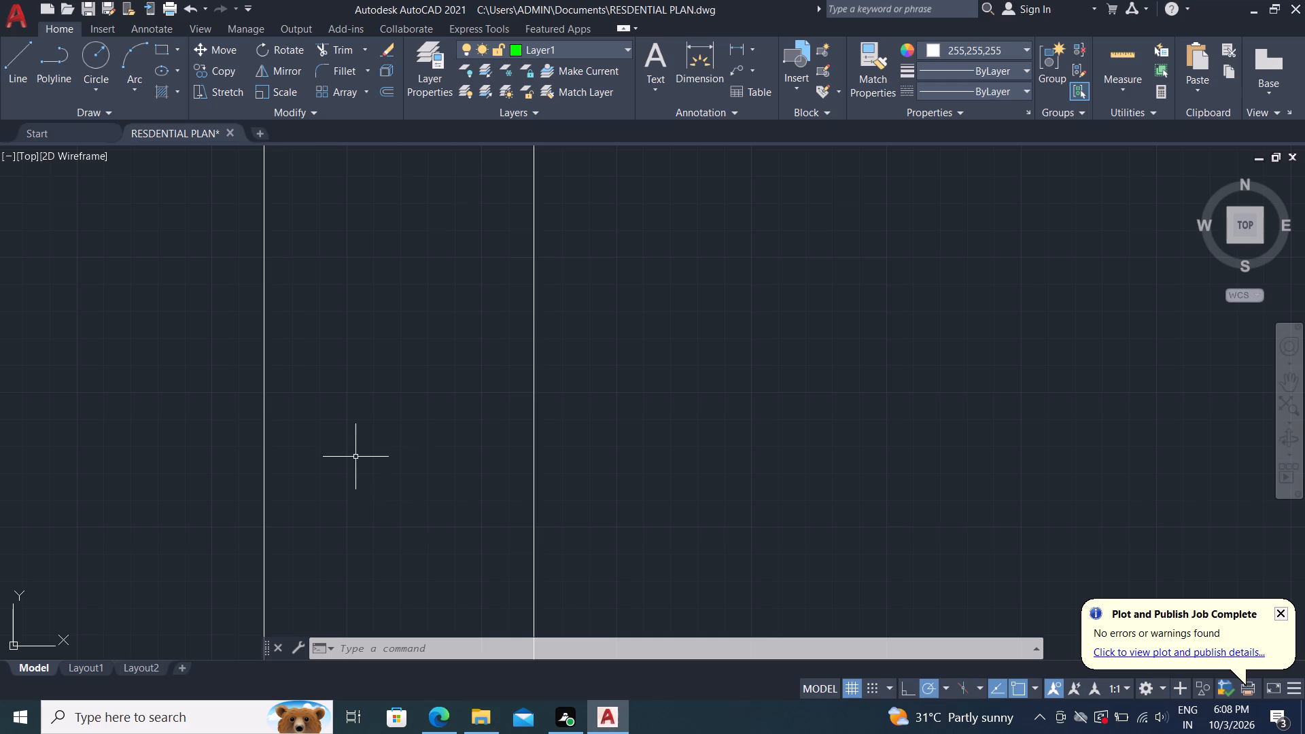
scroll(413, 404, down, 5)
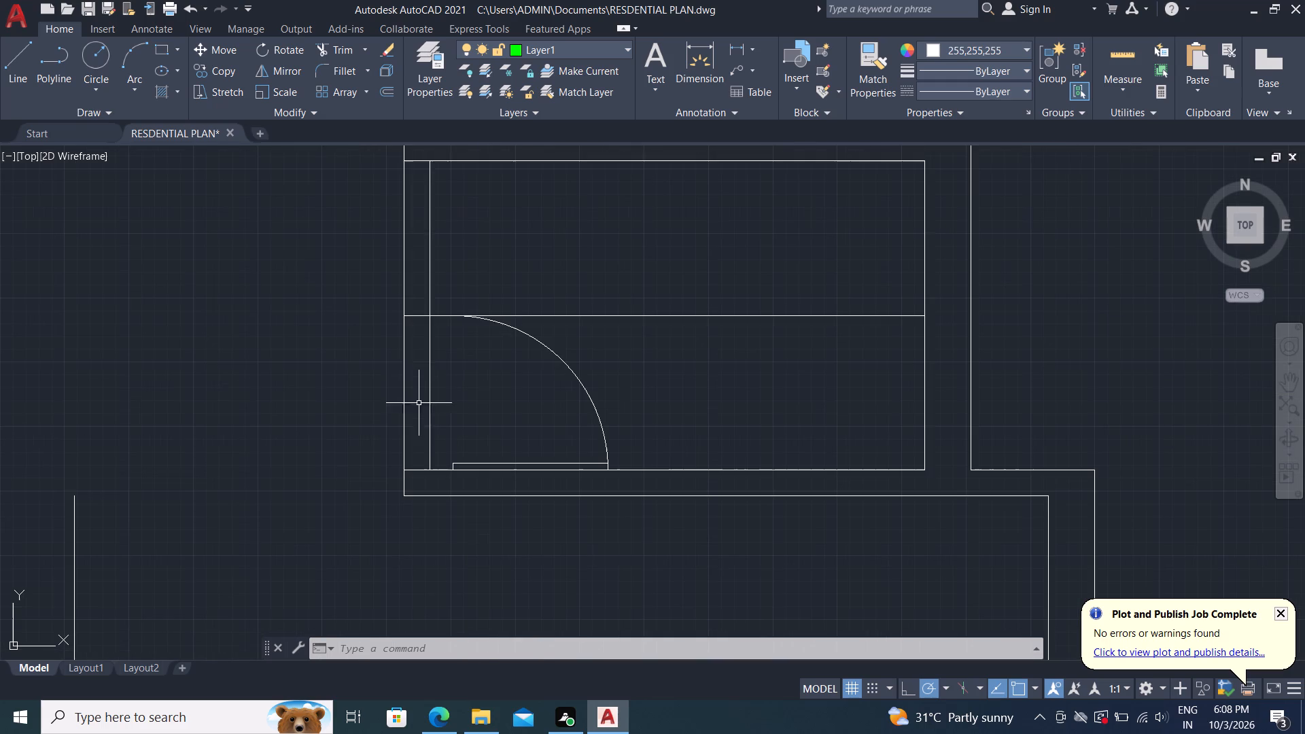
scroll(449, 315, up, 4)
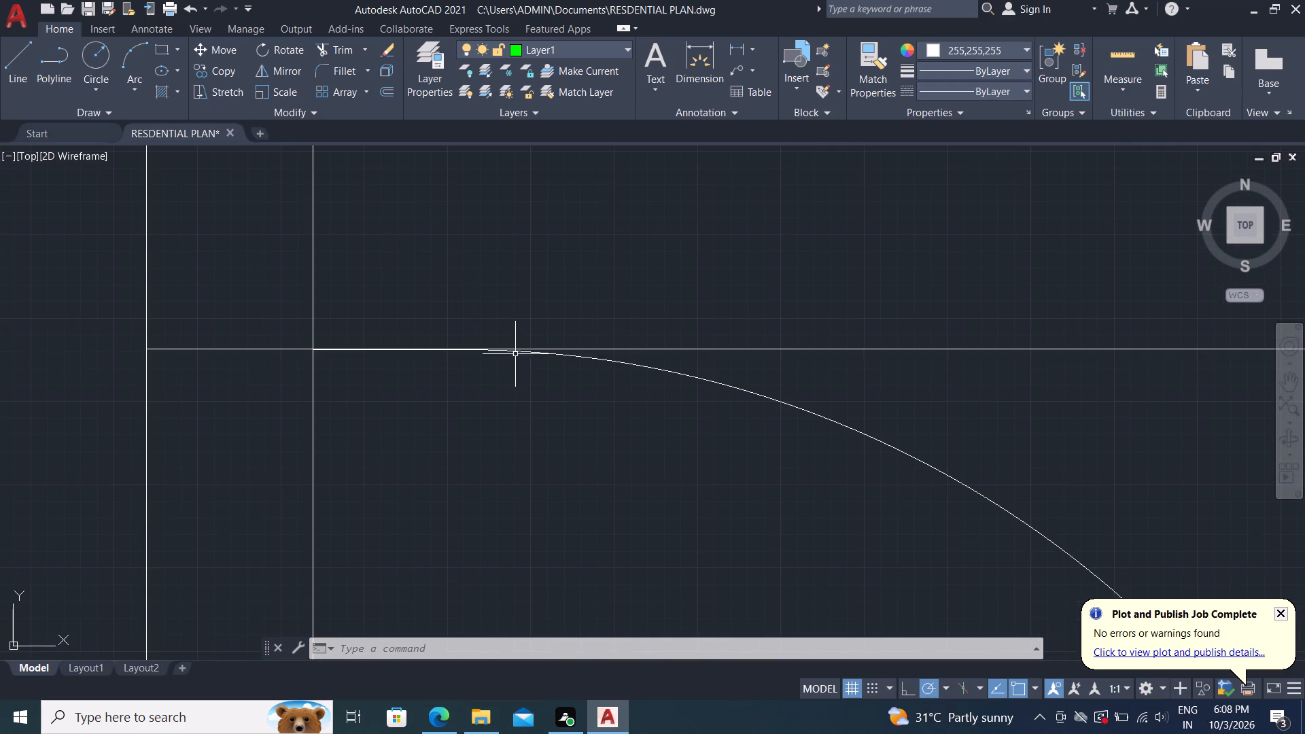
scroll(513, 351, up, 2)
middle_drag(521, 353, 731, 380)
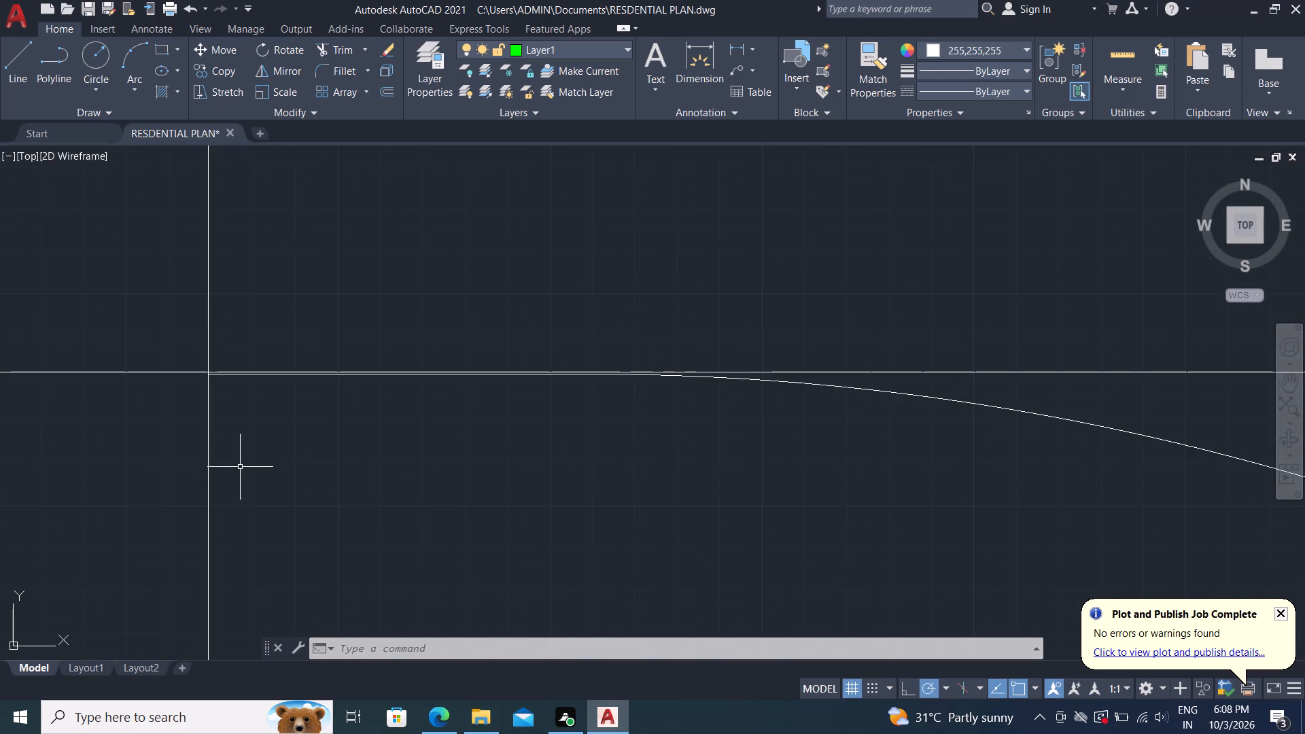
scroll(211, 391, up, 4)
scroll(188, 269, up, 2)
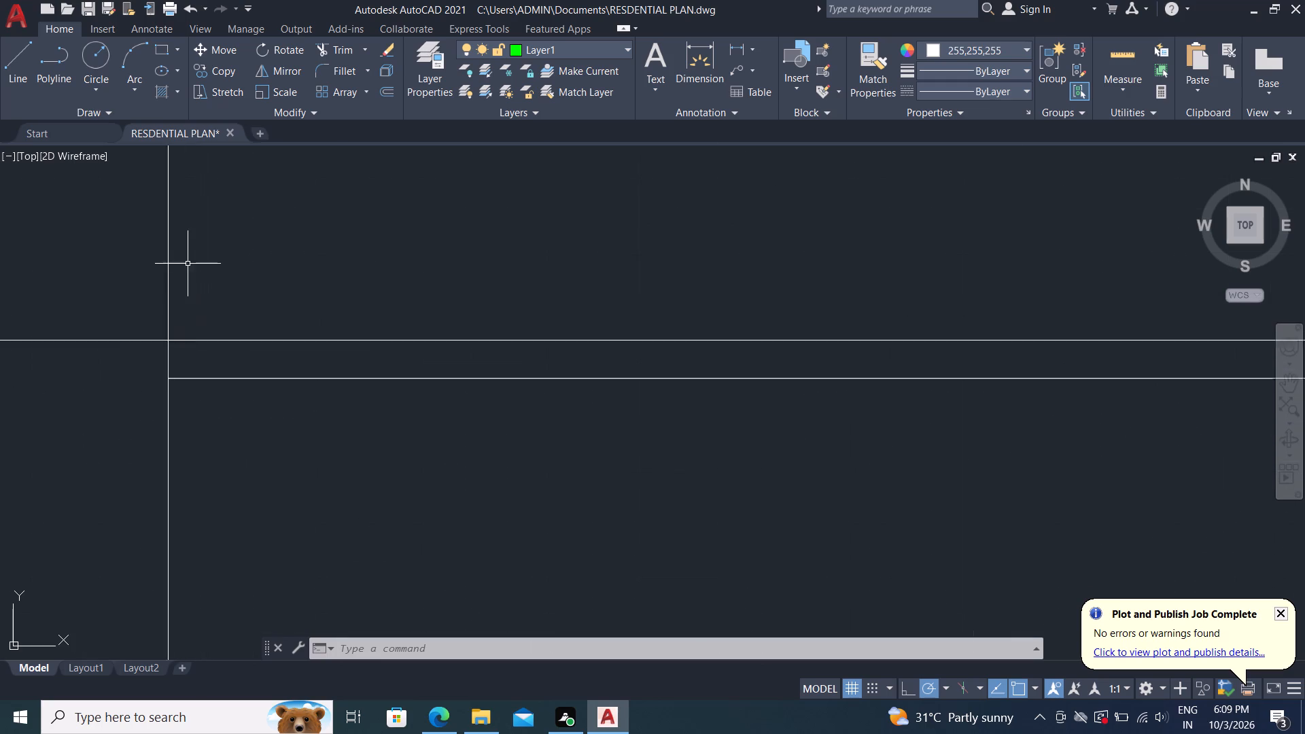
scroll(188, 264, up, 2)
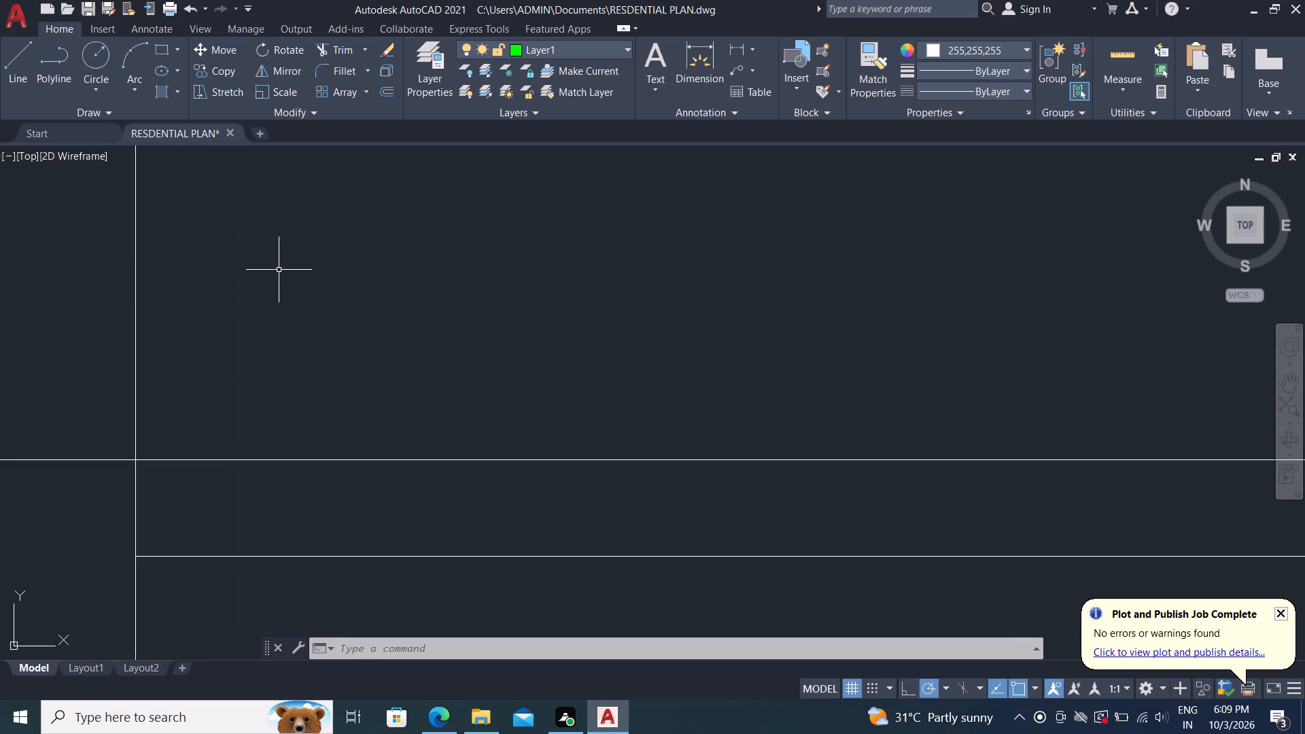
scroll(281, 268, down, 2)
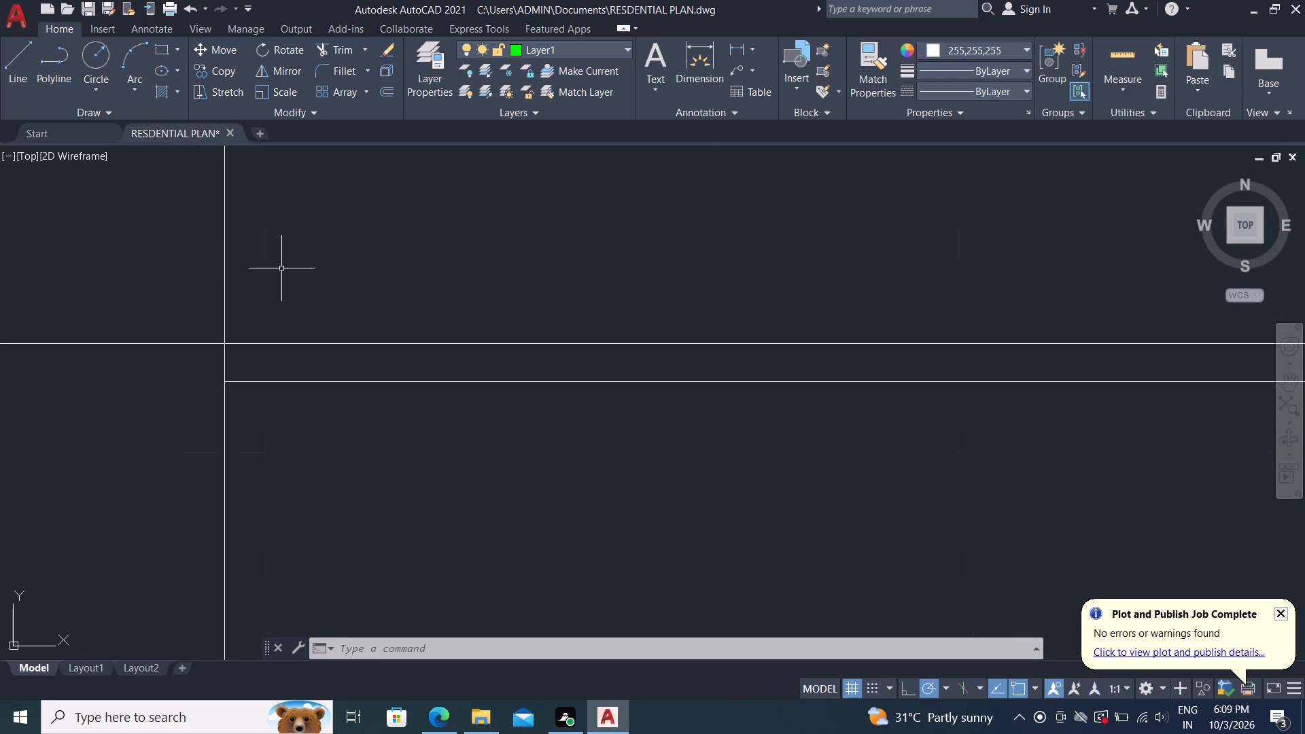
scroll(281, 268, down, 5)
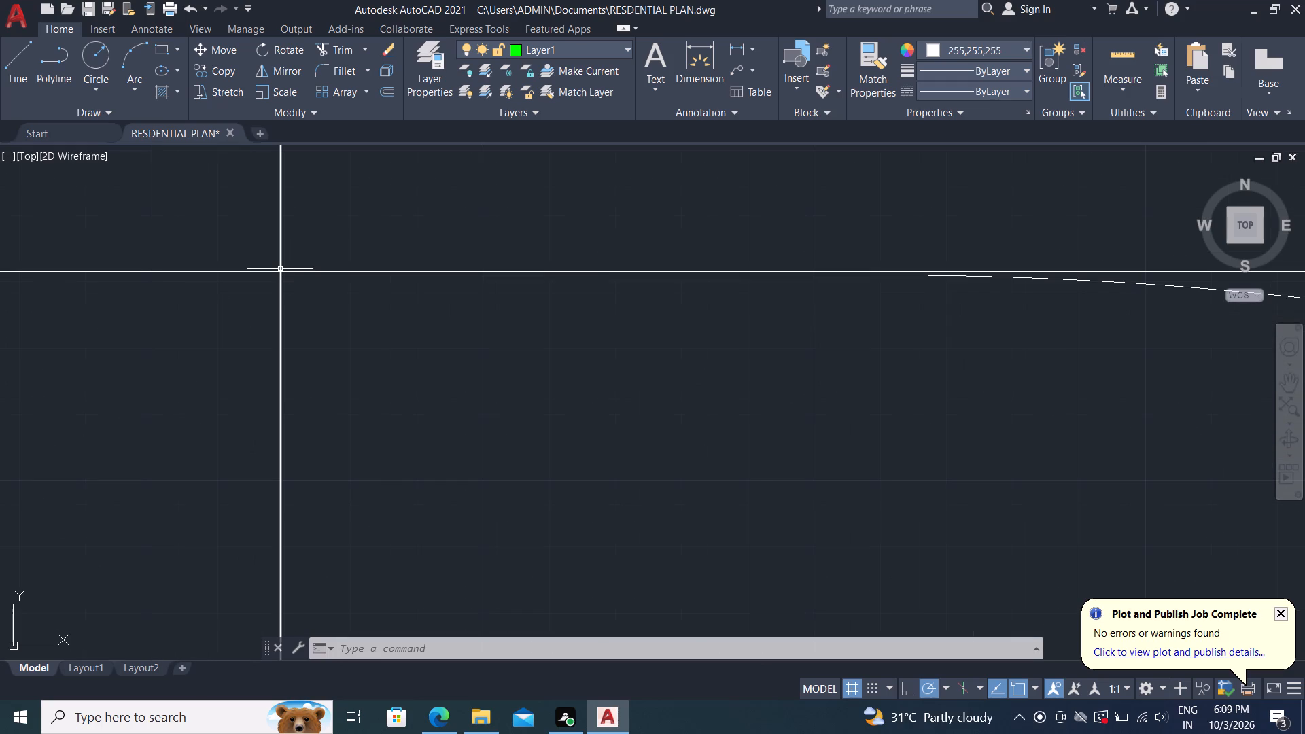
scroll(274, 266, down, 5)
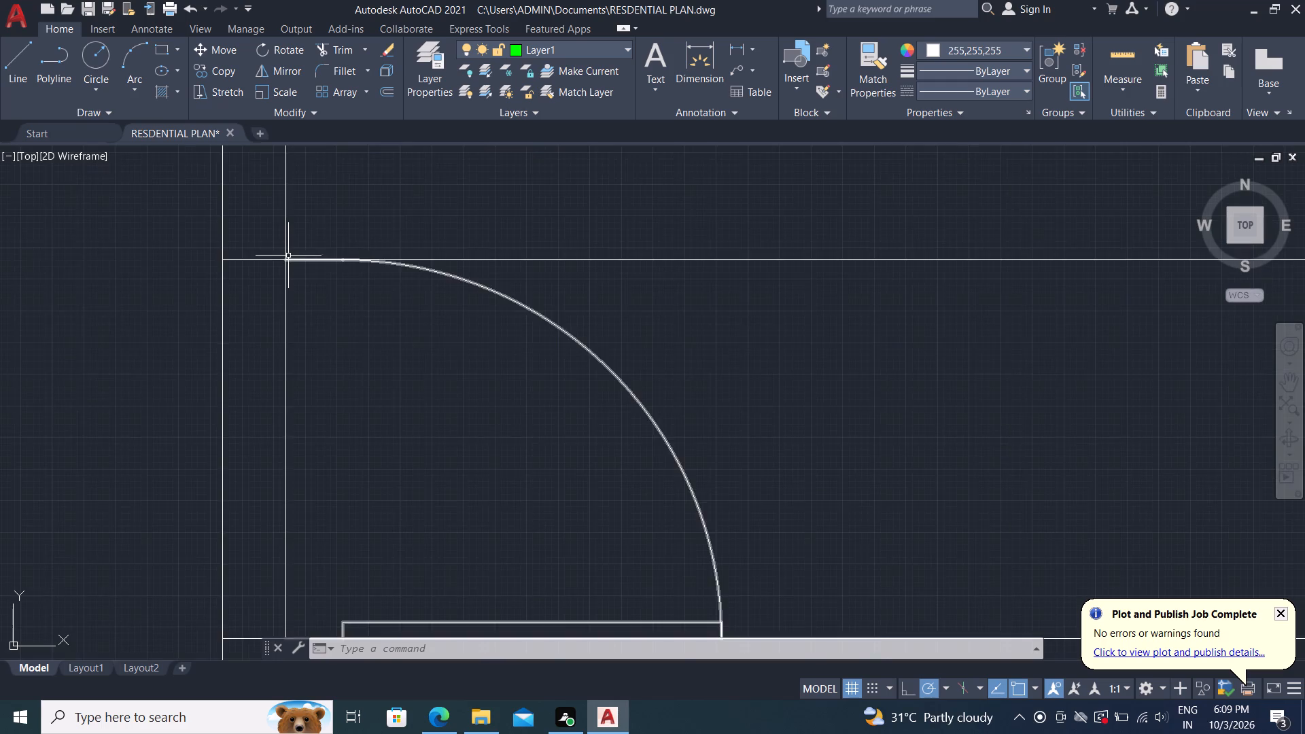
scroll(288, 256, down, 2)
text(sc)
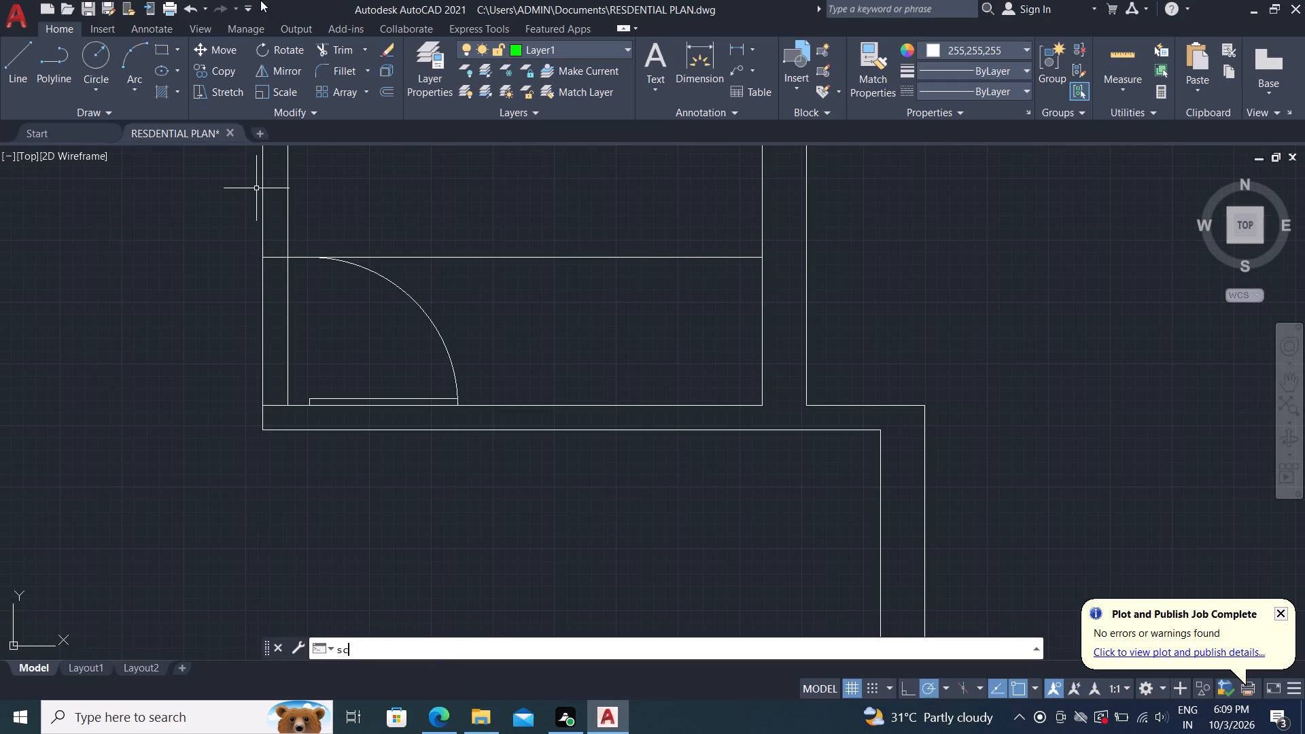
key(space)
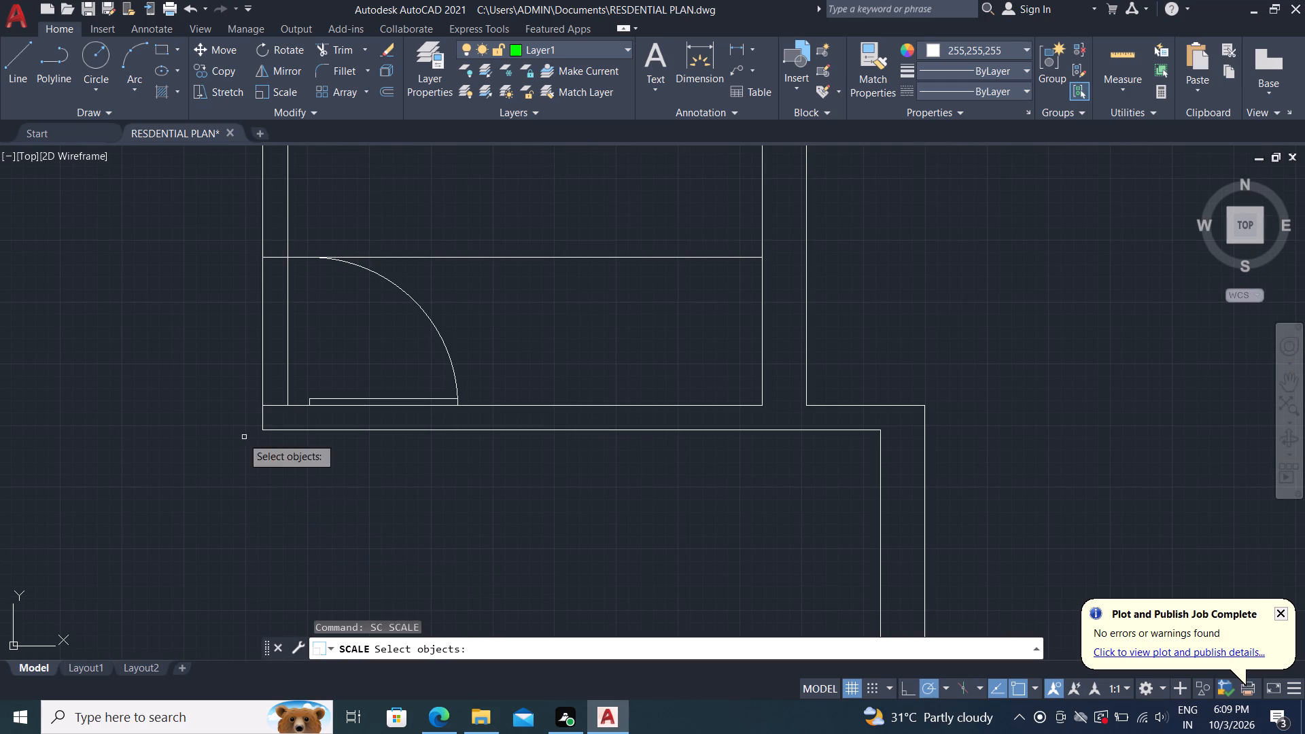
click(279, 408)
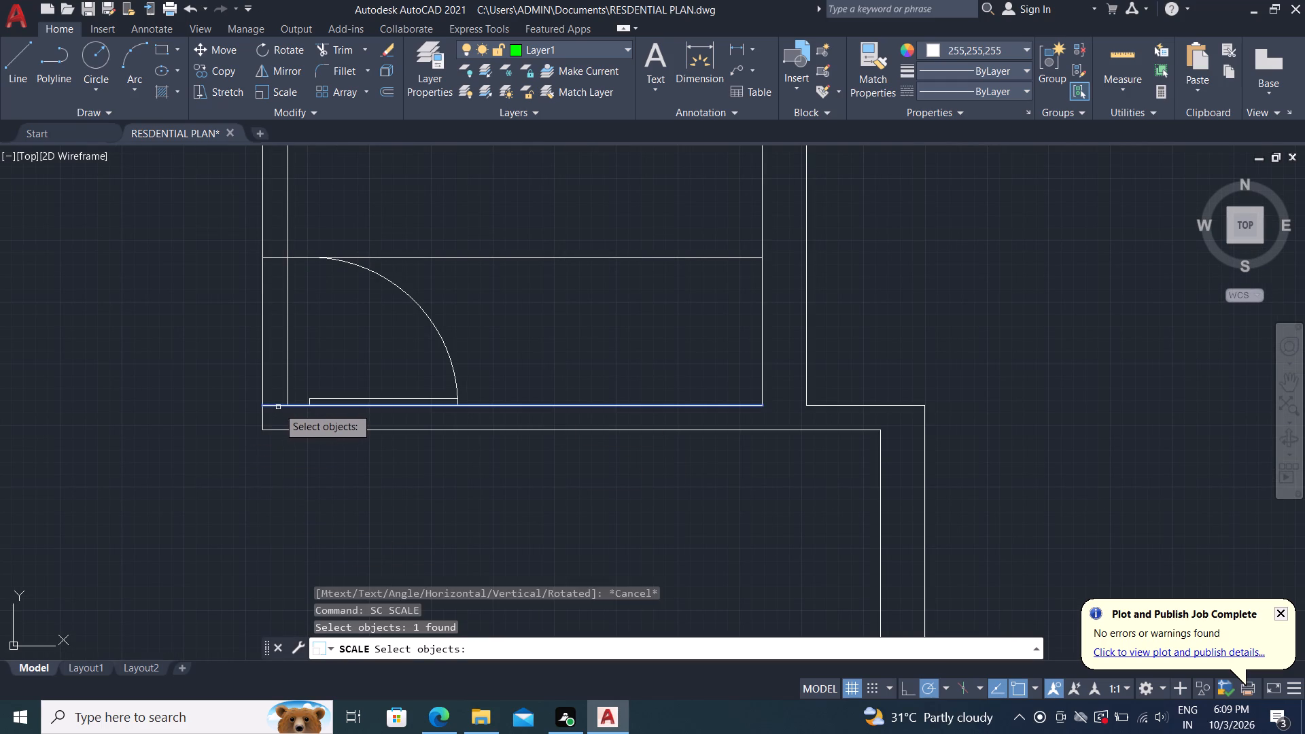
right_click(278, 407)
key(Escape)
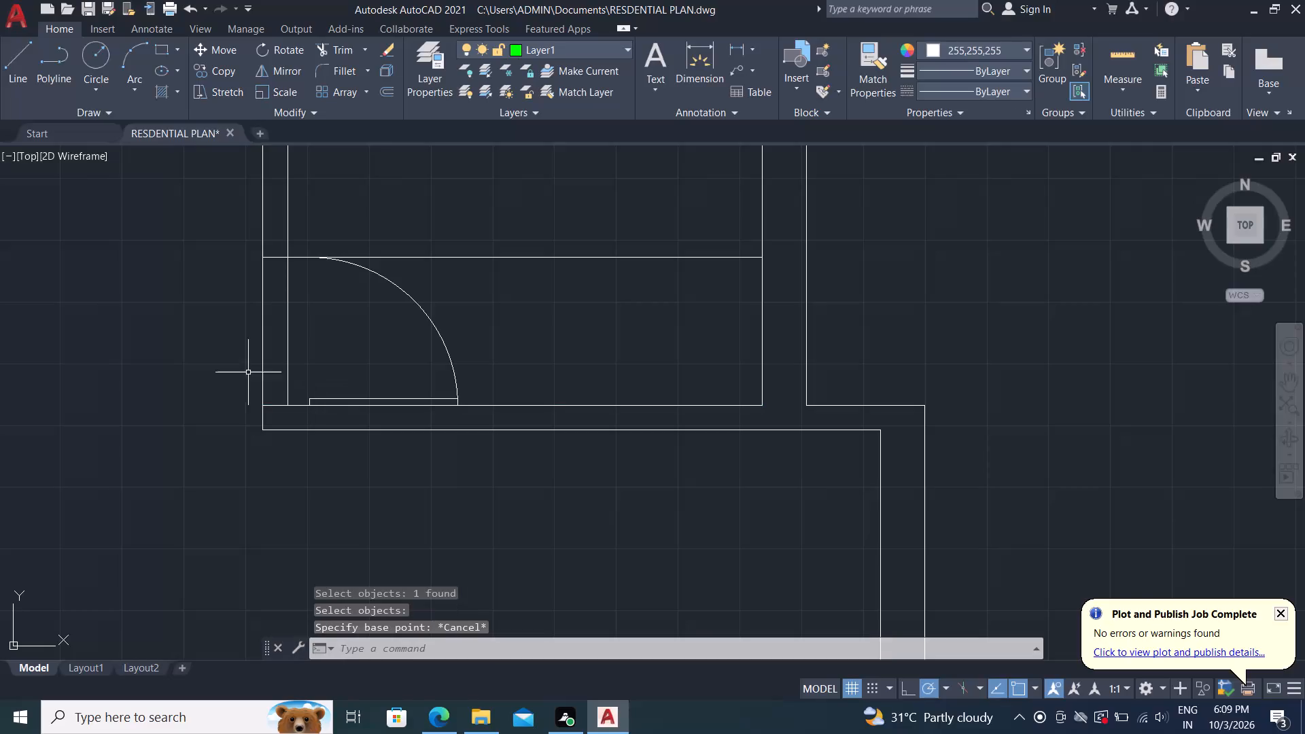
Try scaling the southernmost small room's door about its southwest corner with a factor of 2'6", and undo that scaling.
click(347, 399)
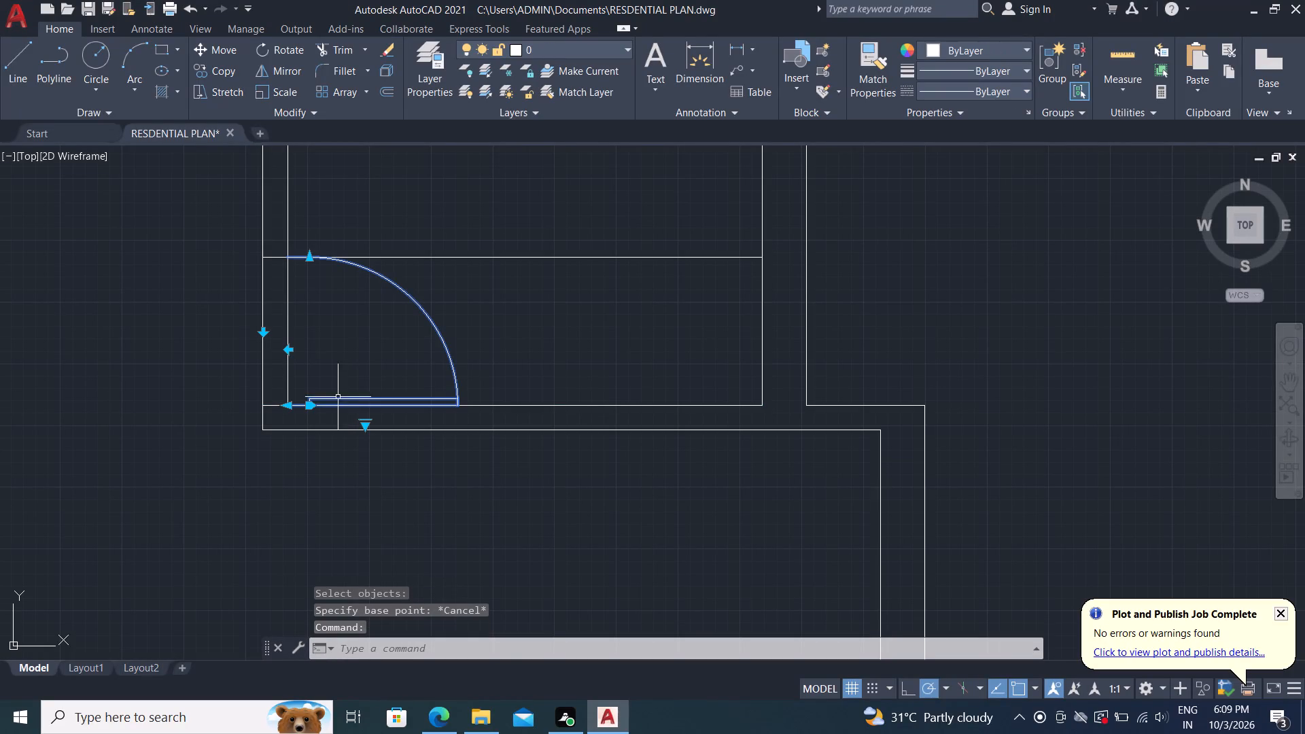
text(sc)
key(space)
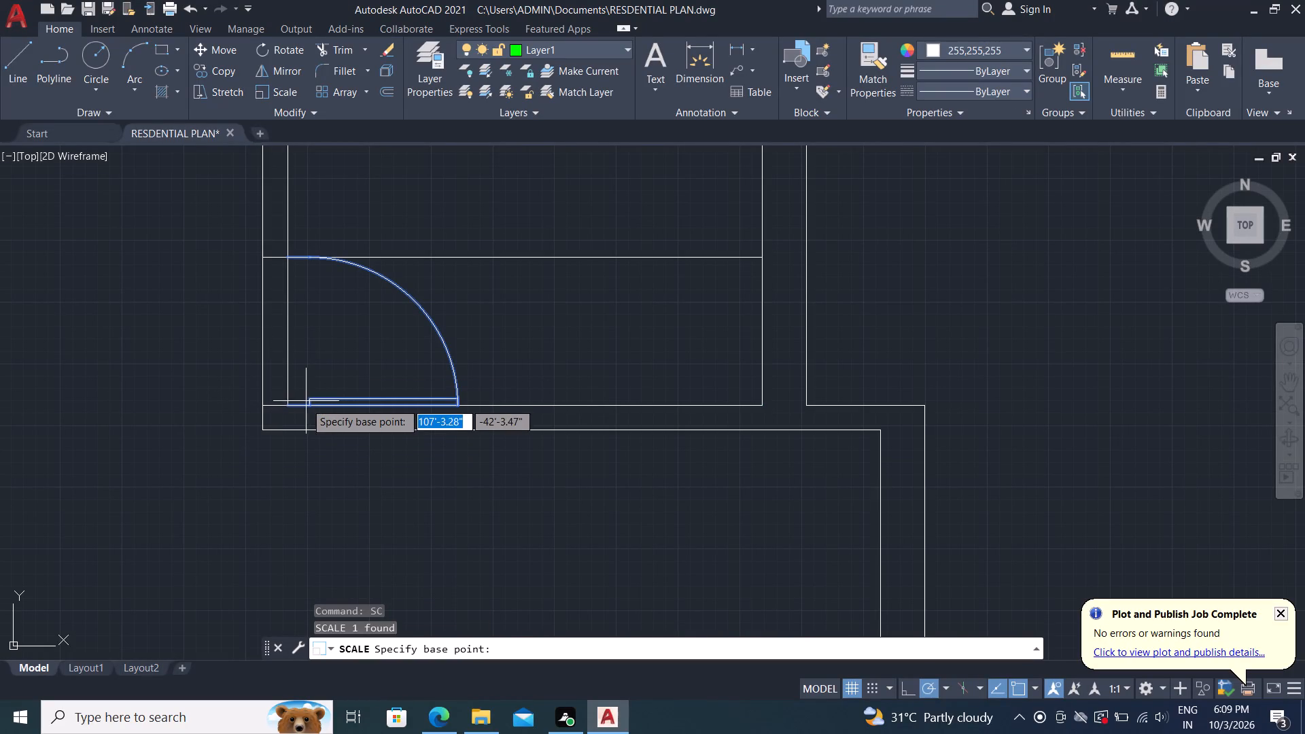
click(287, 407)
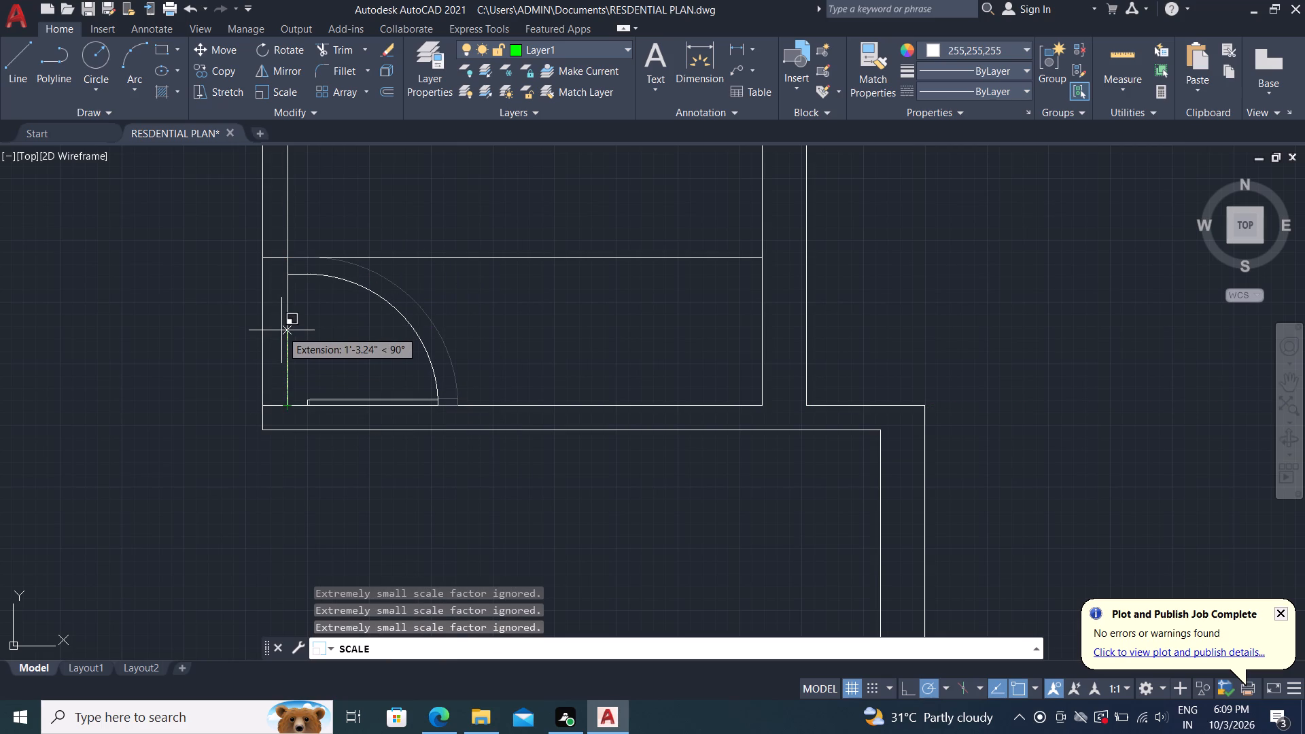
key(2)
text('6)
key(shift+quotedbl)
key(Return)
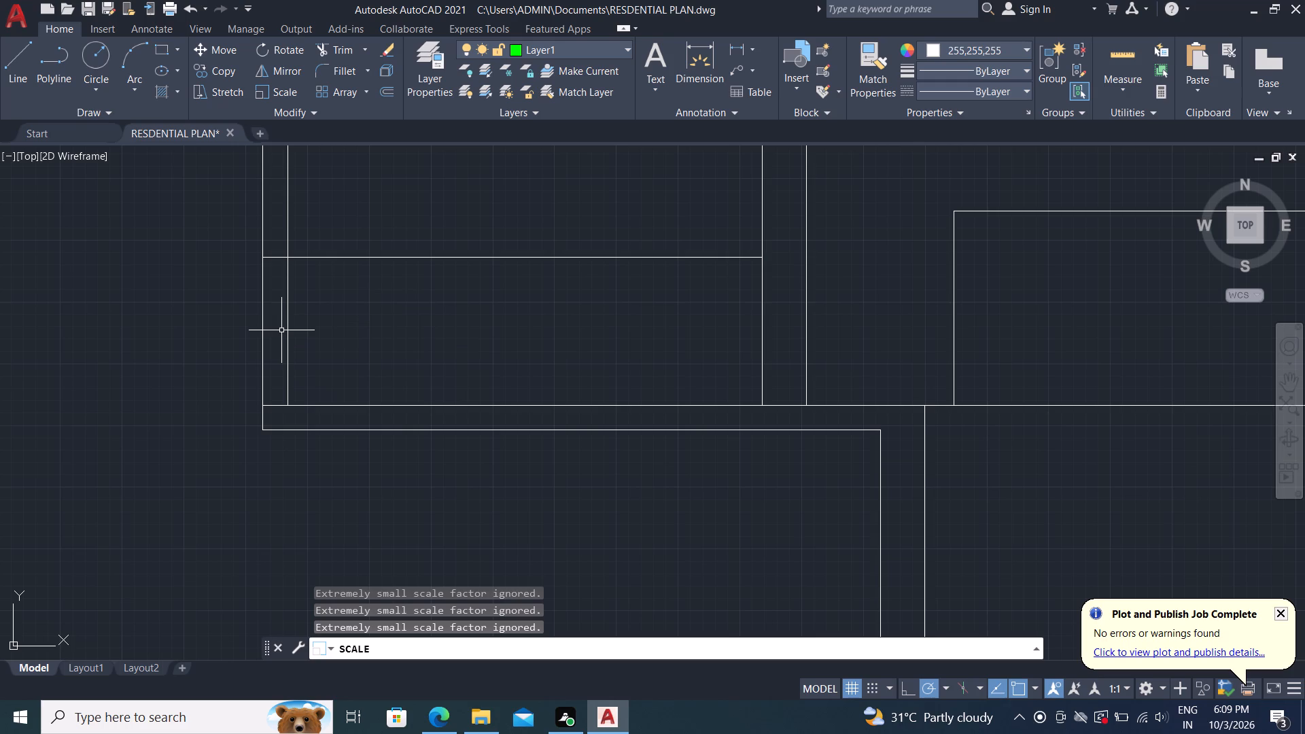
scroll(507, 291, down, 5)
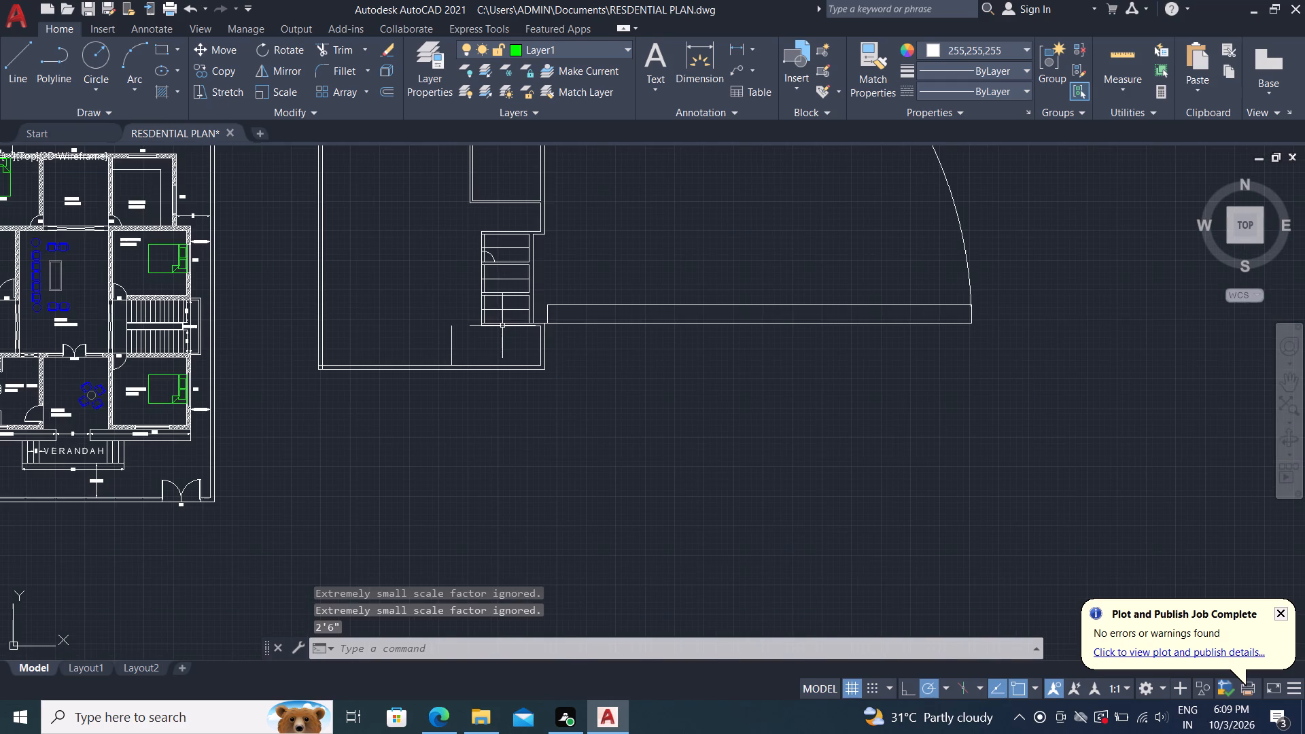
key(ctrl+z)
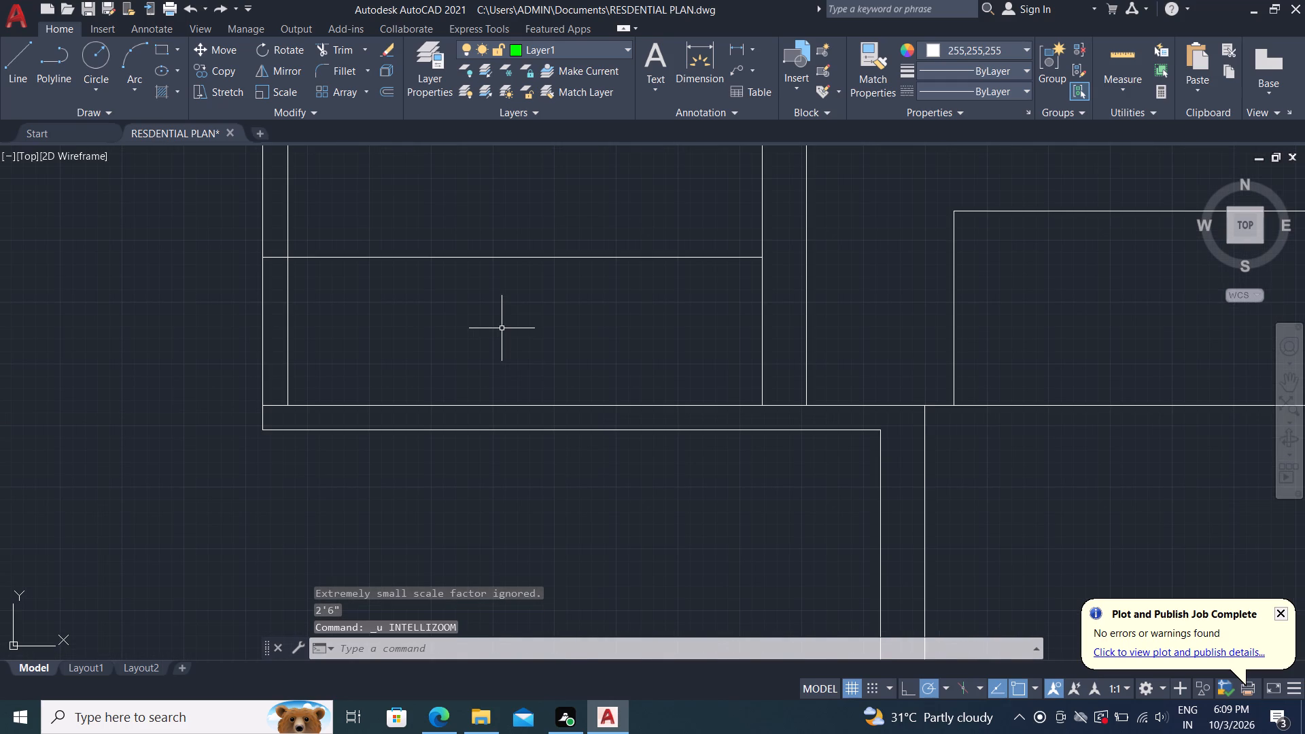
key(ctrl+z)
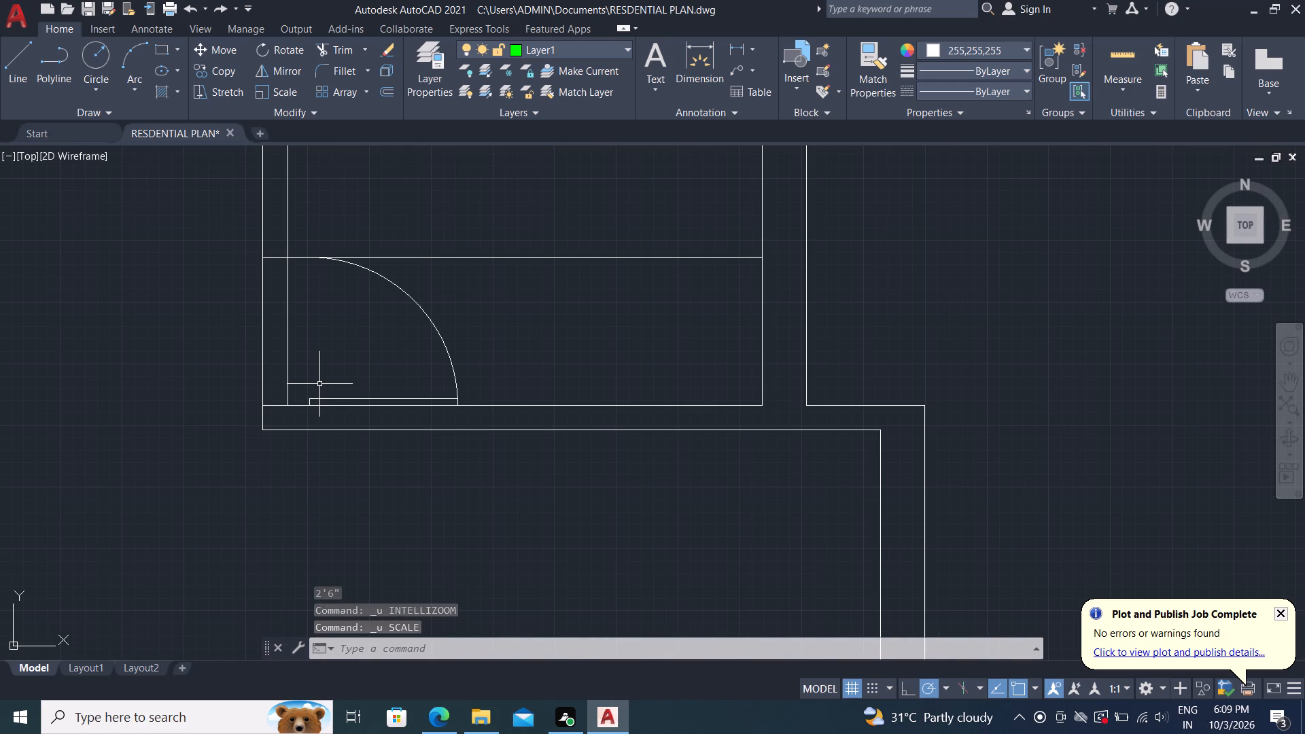
Scale the southernmost small room's door about its southwest corner by about 1.00, aligning its upper jamb with the offset line.
key(Escape)
text(sc)
key(space)
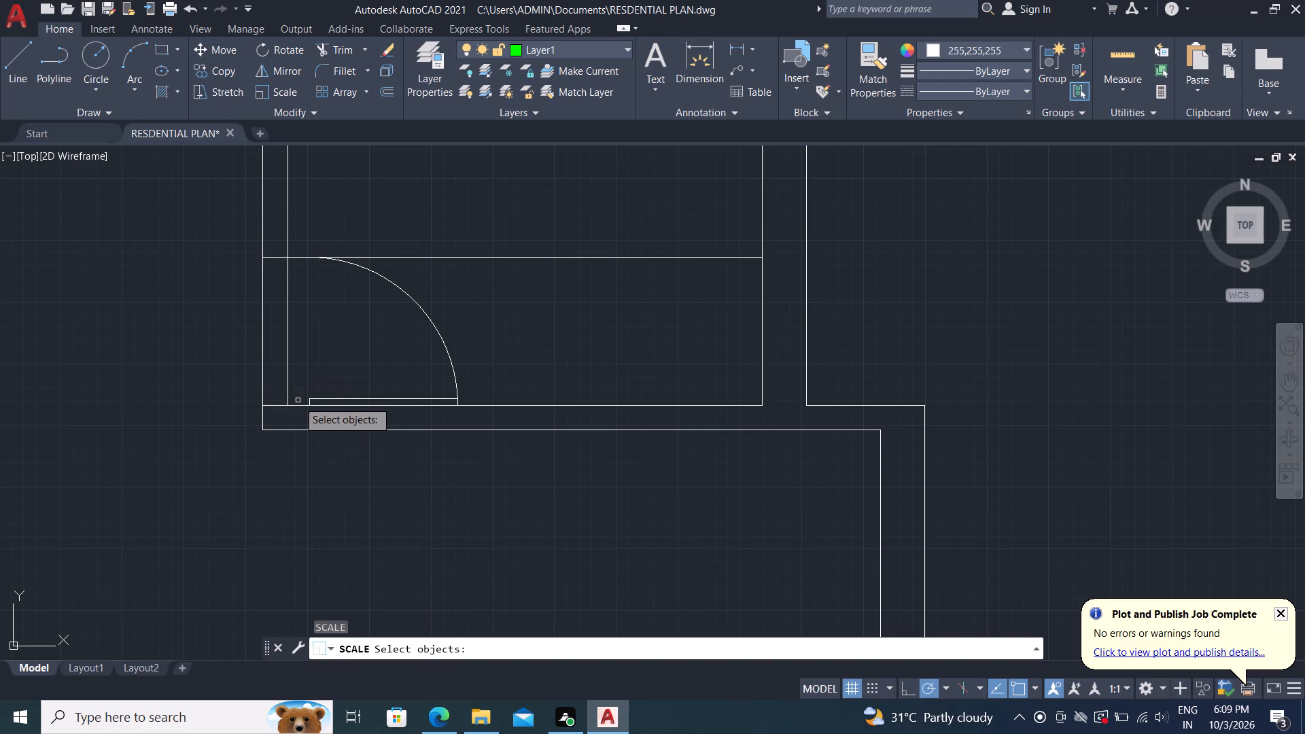
click(301, 406)
right_drag(300, 407, 288, 407)
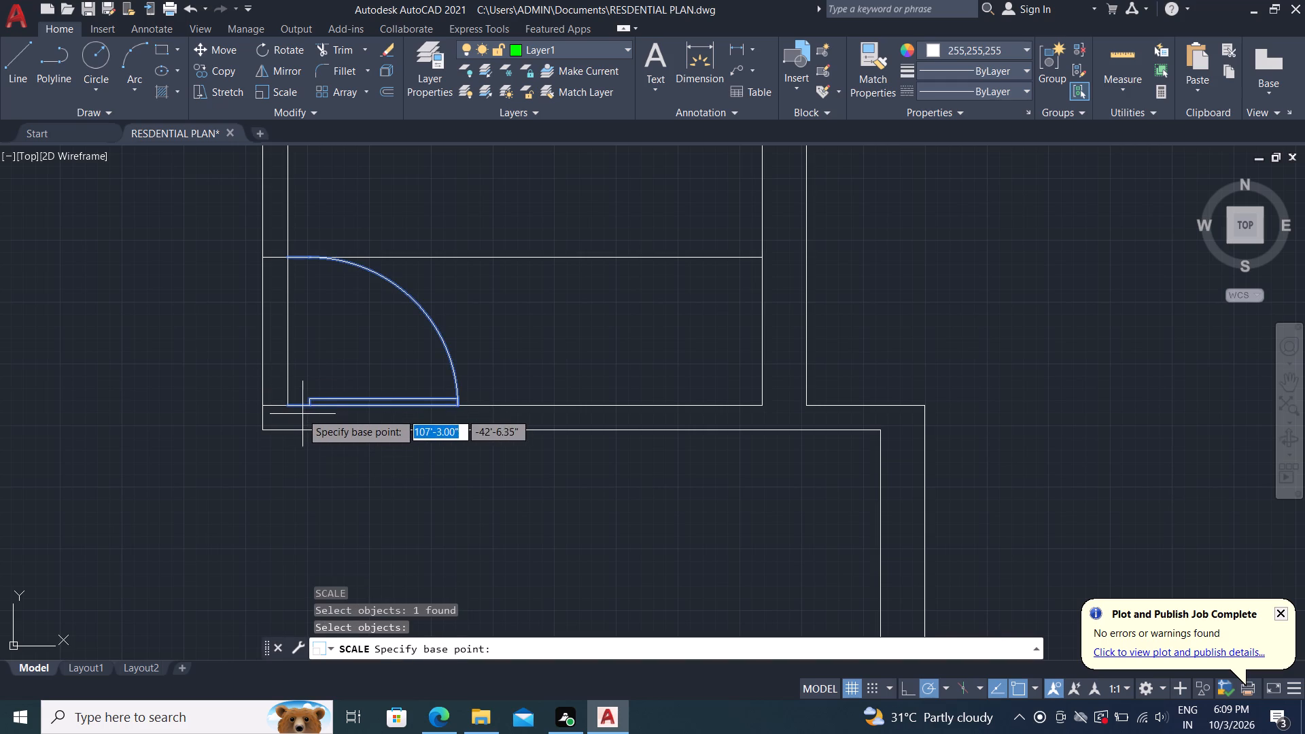
click(288, 406)
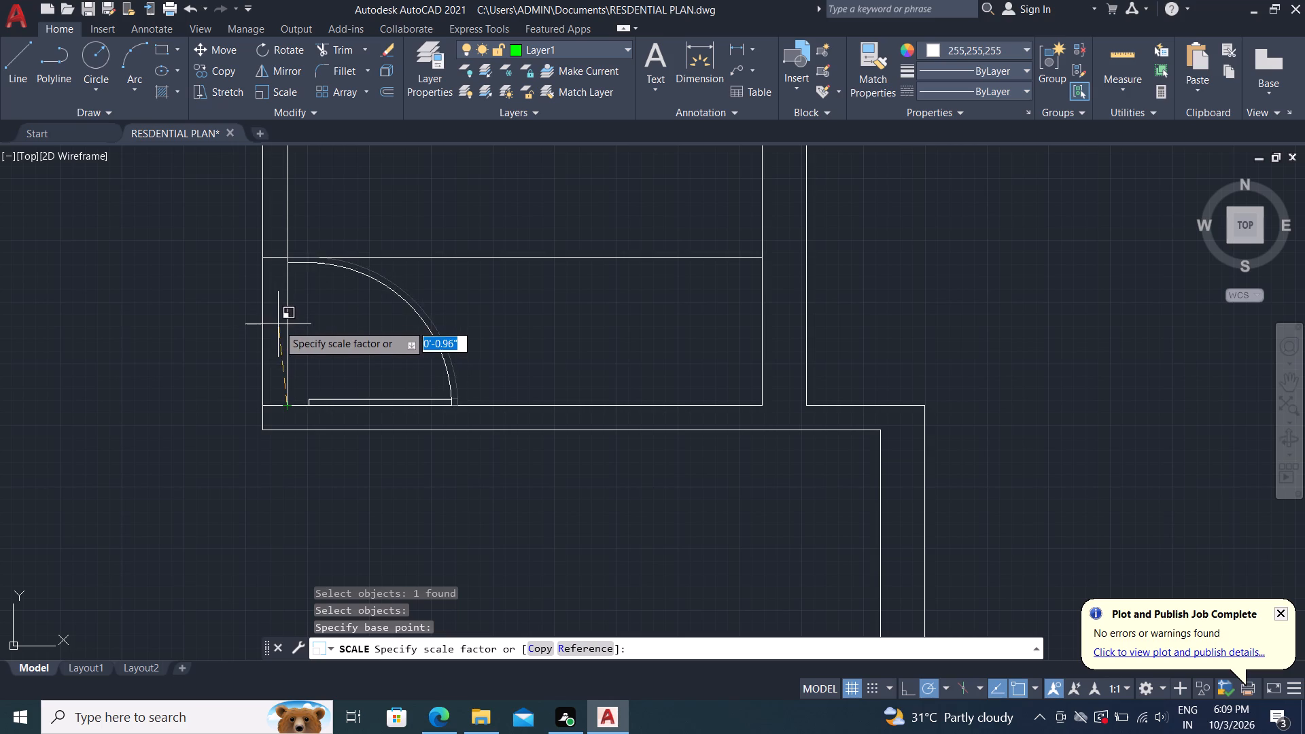
scroll(272, 317, up, 2)
middle_drag(273, 317, 334, 449)
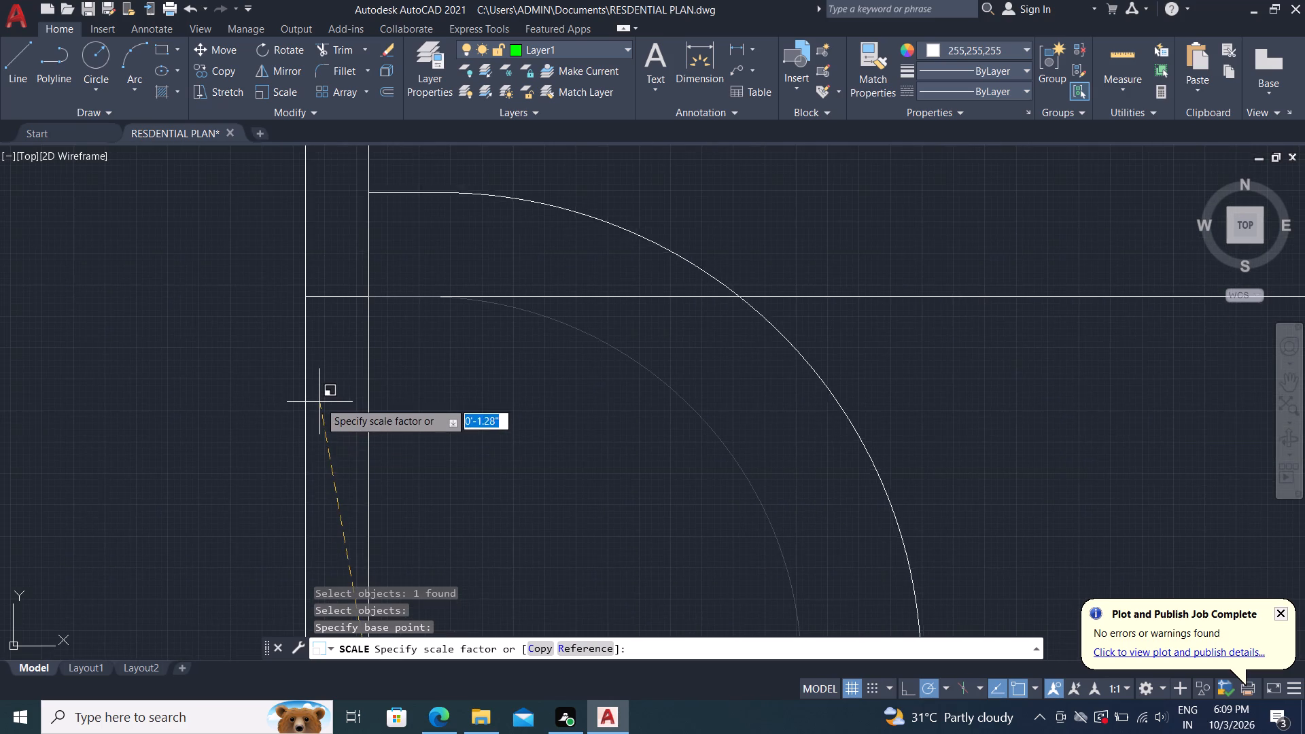
scroll(319, 397, up, 1)
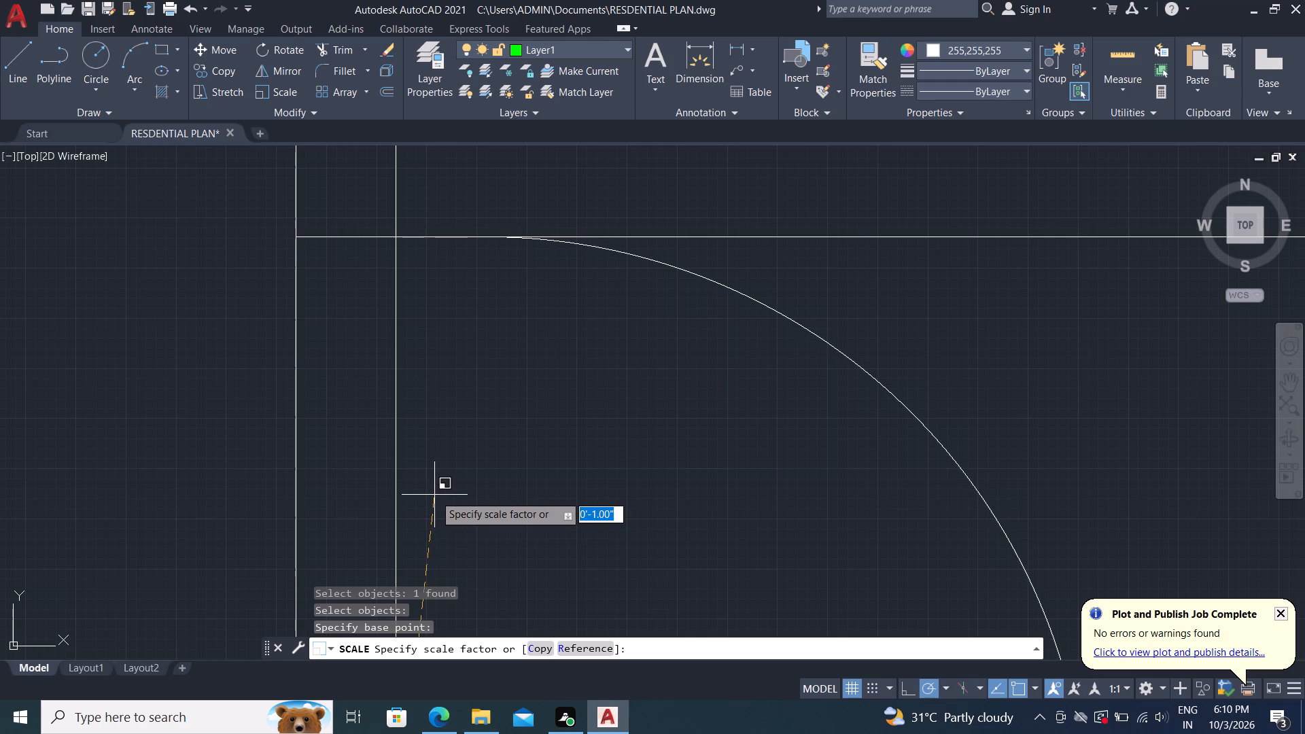
click(434, 495)
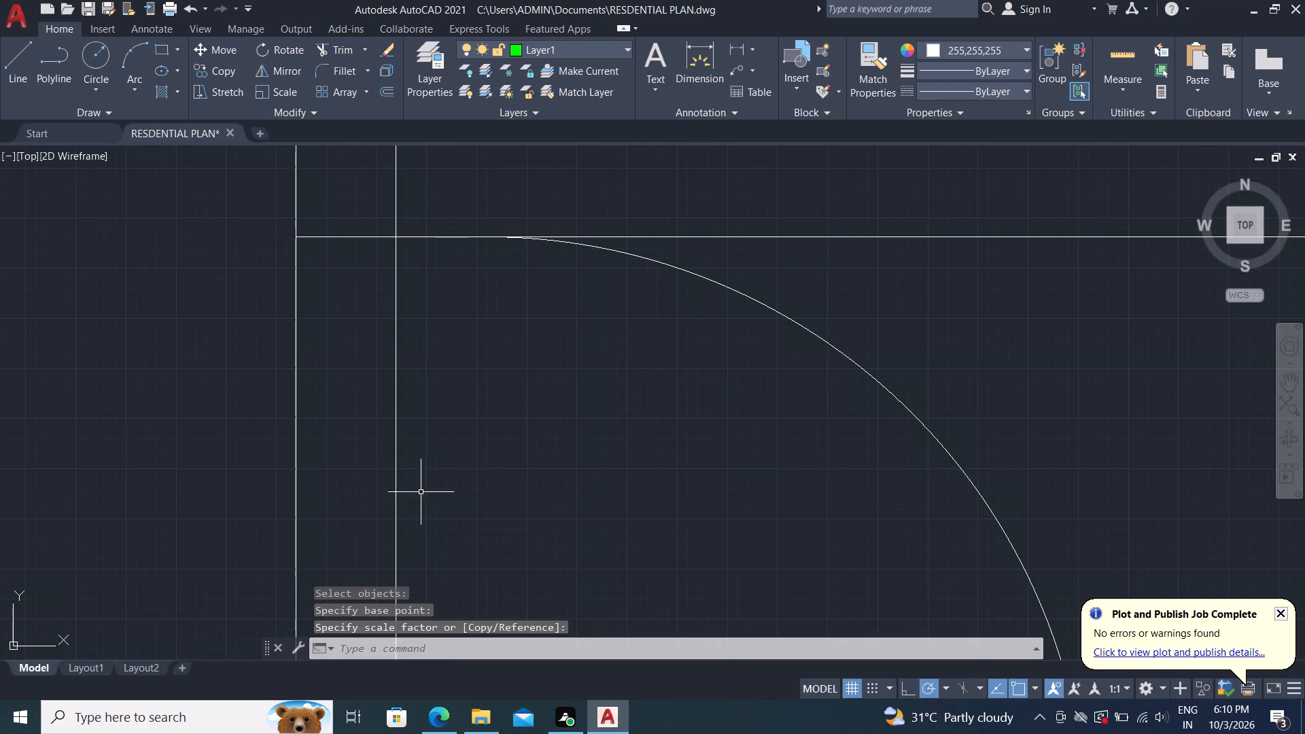
Erase the horizontal offset line in the southernmost small room.
click(632, 237)
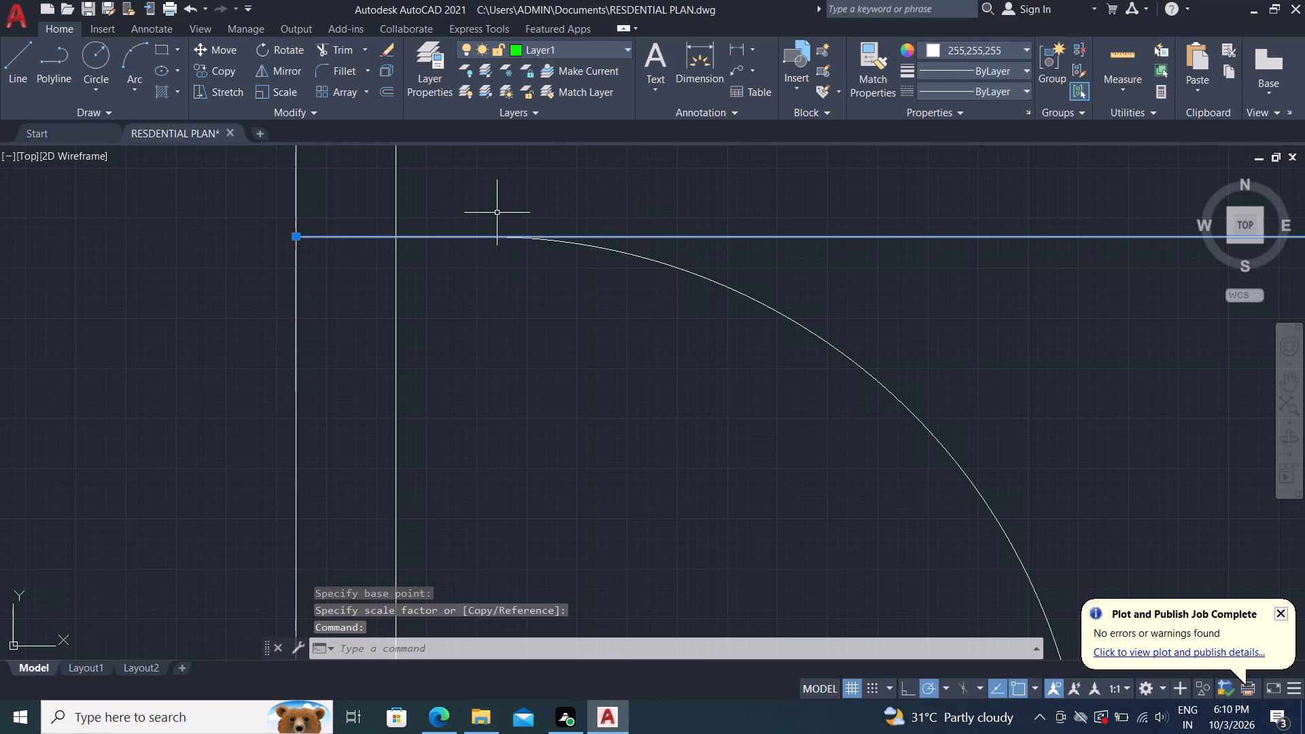
key(Delete)
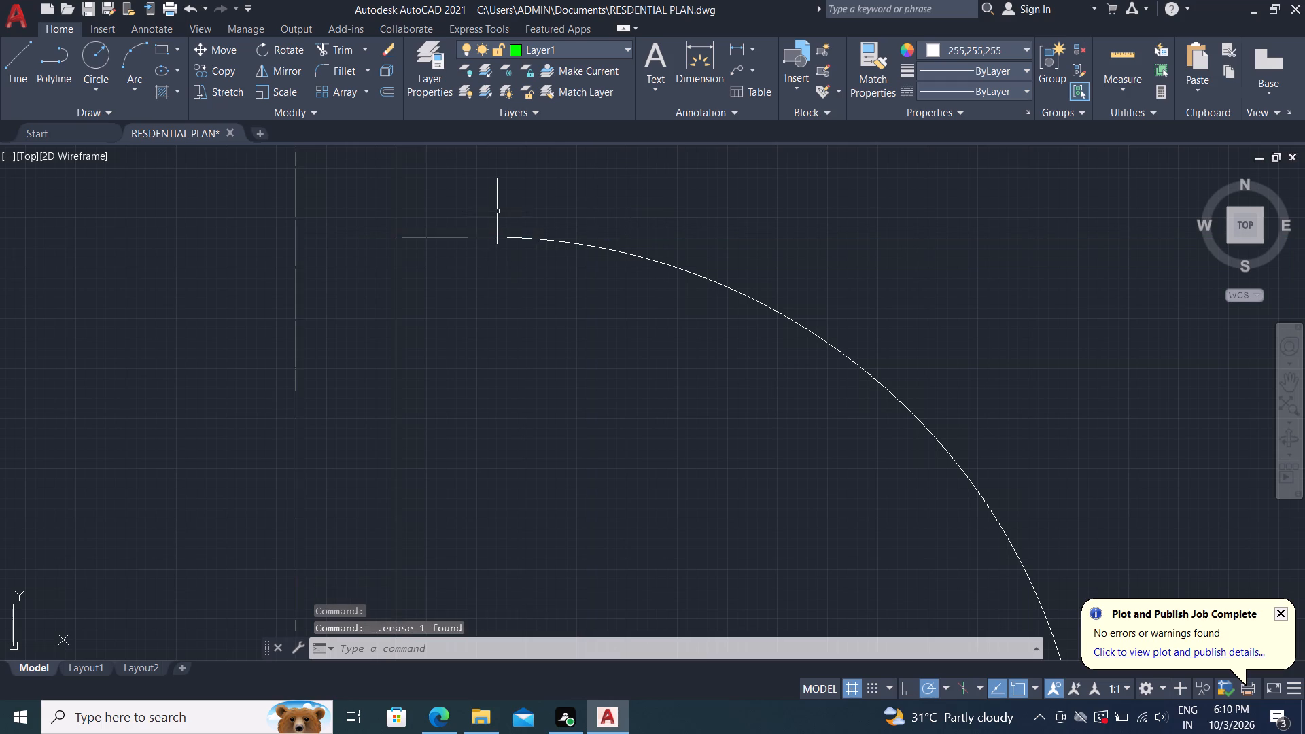
Measure the vertical distance from the southernmost door's upper jamb to the inner south wall line with a linear dimension.
click(735, 39)
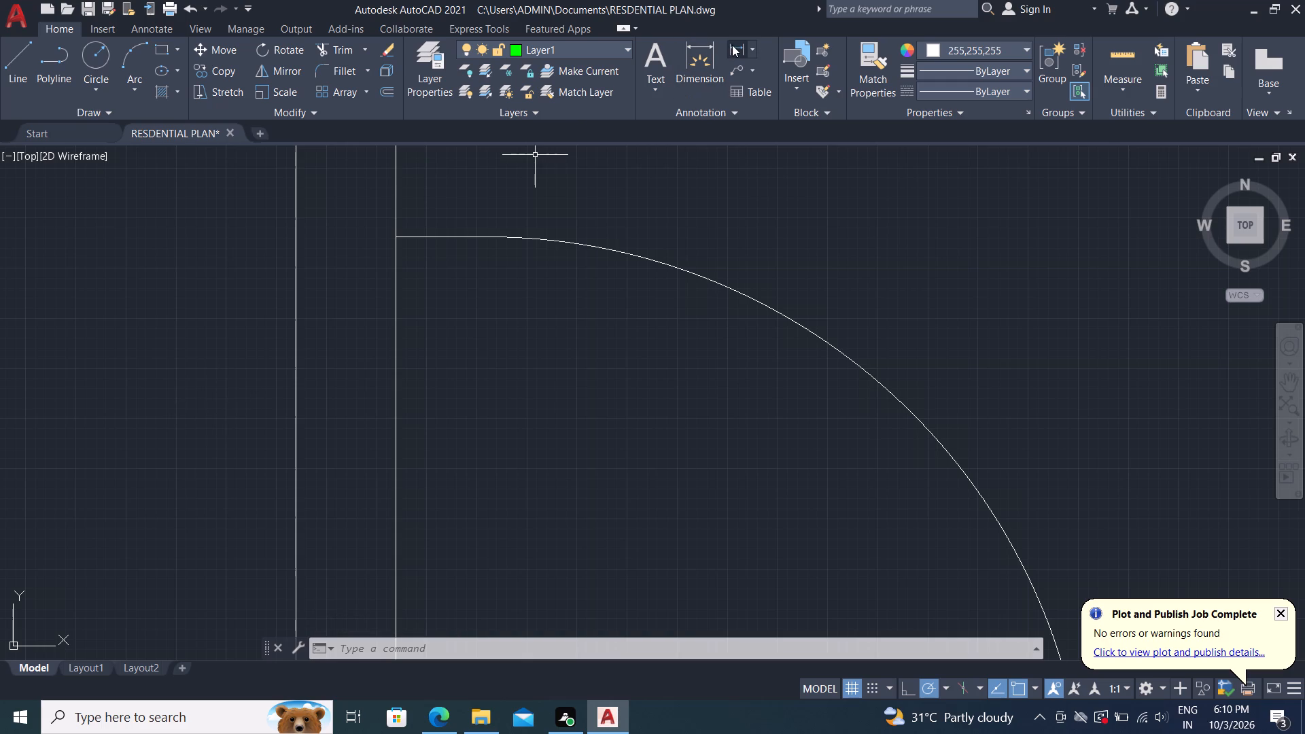
click(732, 43)
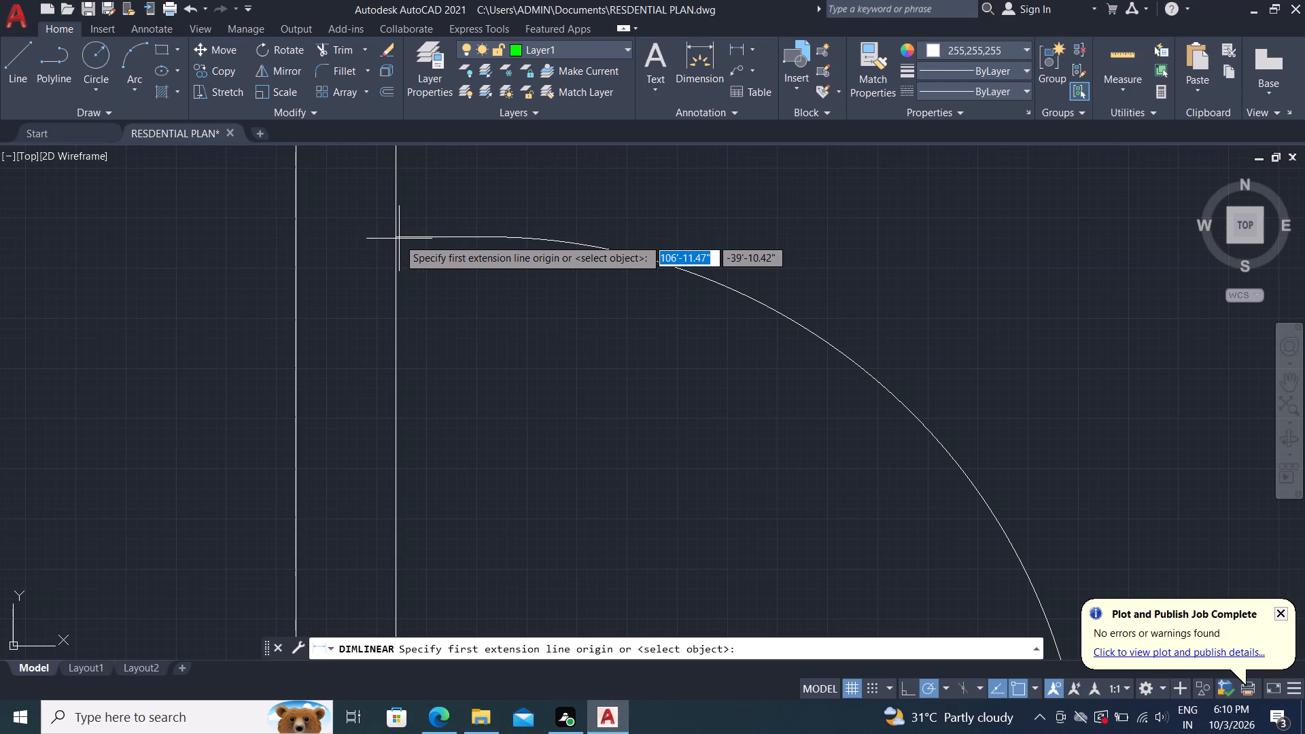
double_click(398, 239)
scroll(419, 280, down, 3)
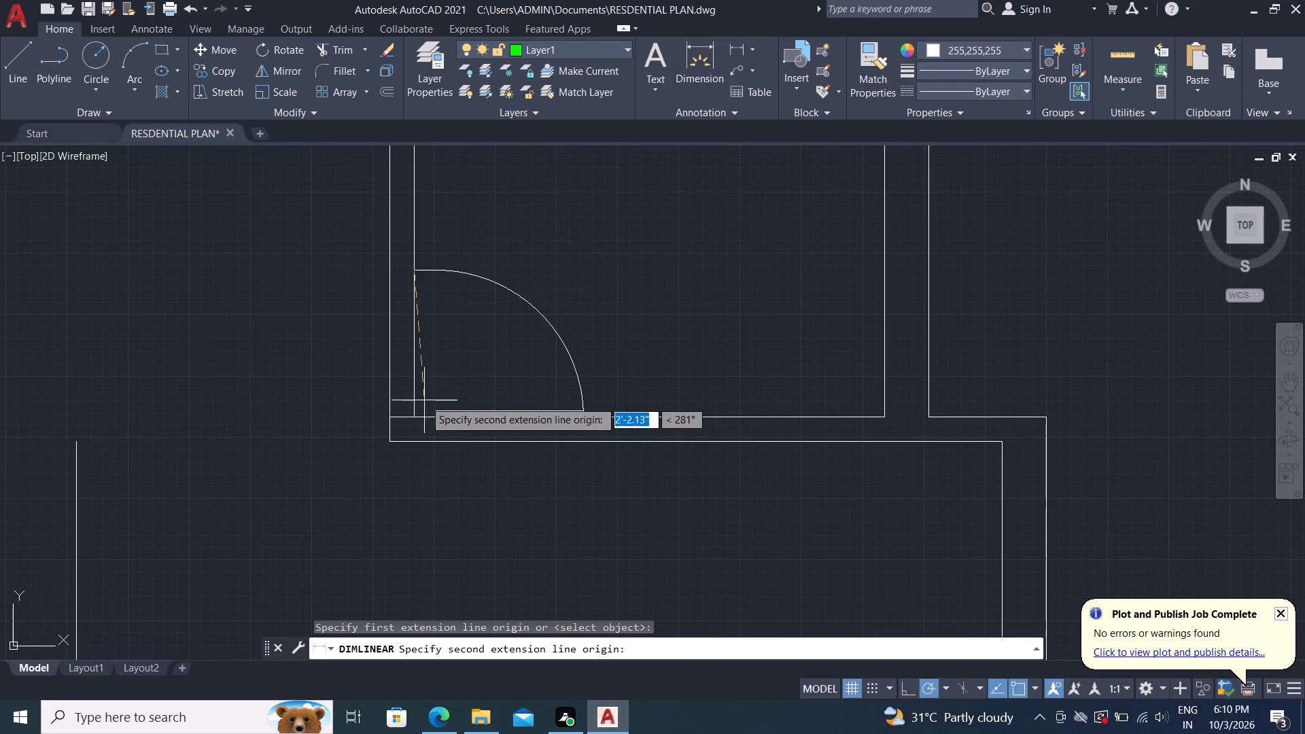
scroll(407, 411, up, 3)
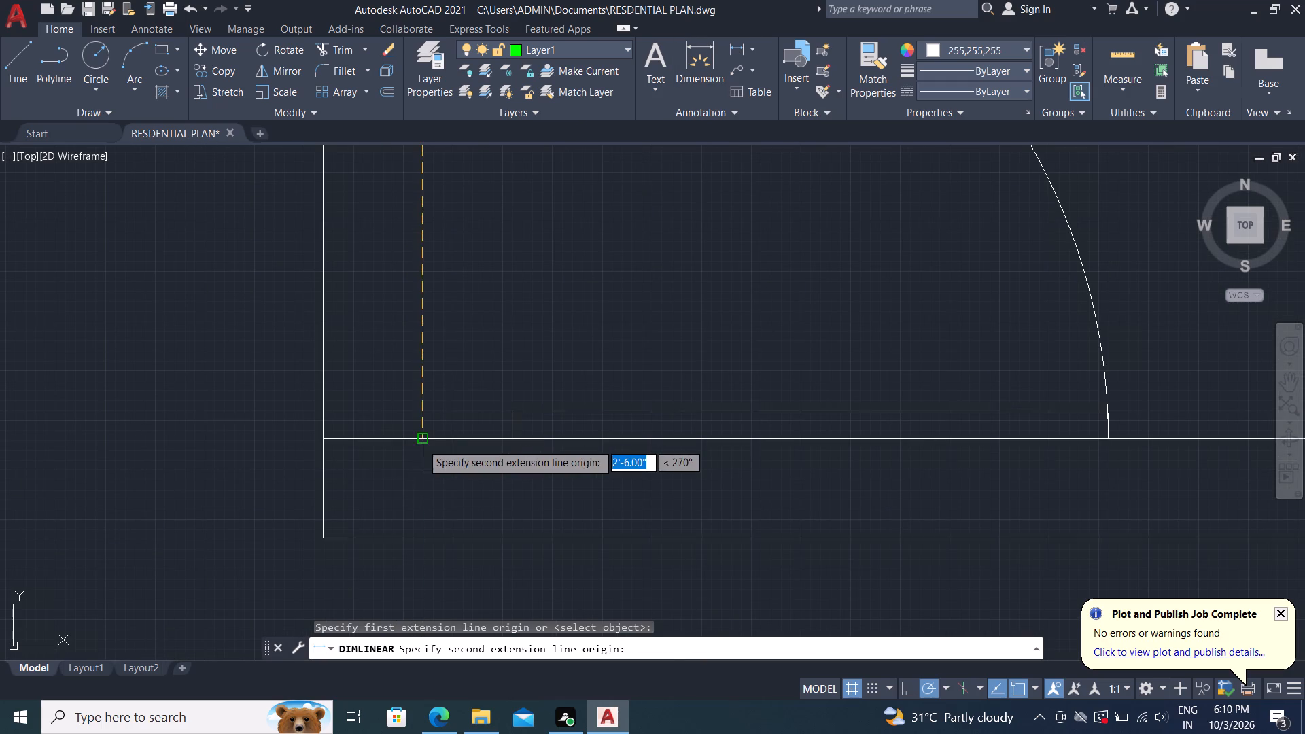
click(421, 443)
scroll(413, 449, down, 2)
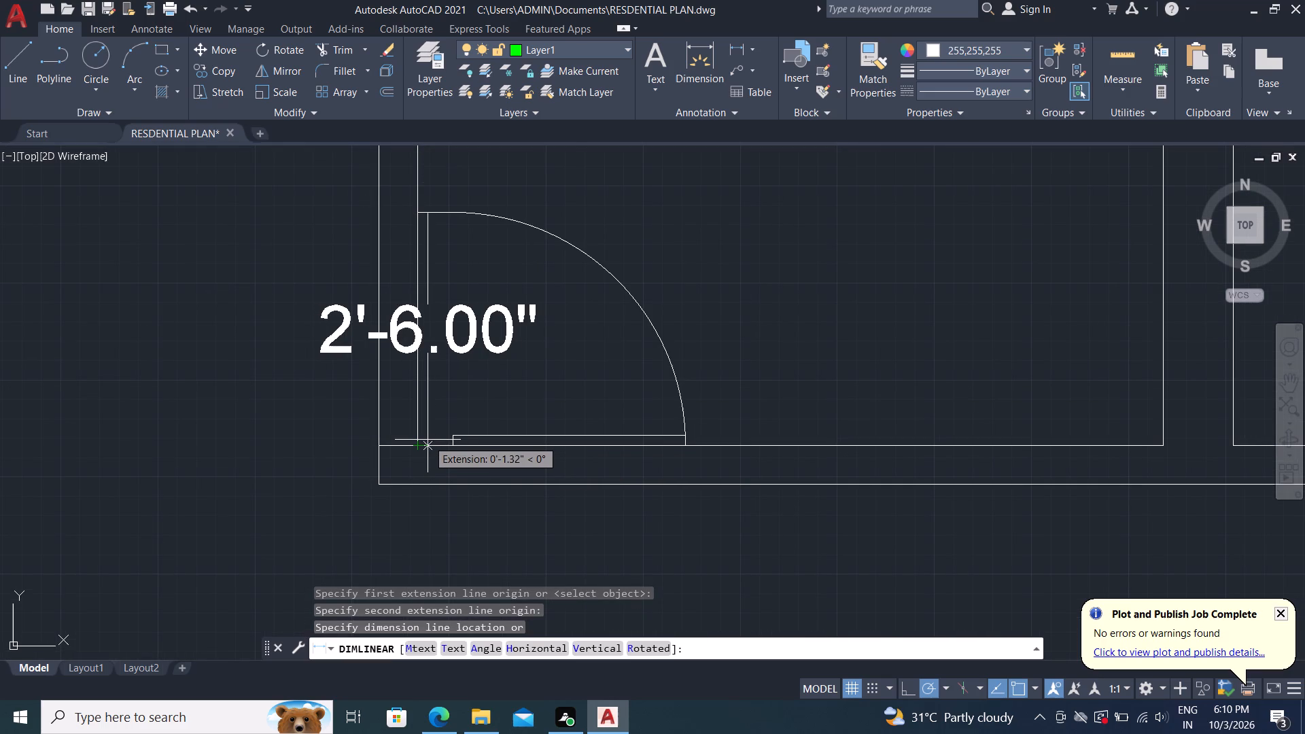
key(Escape)
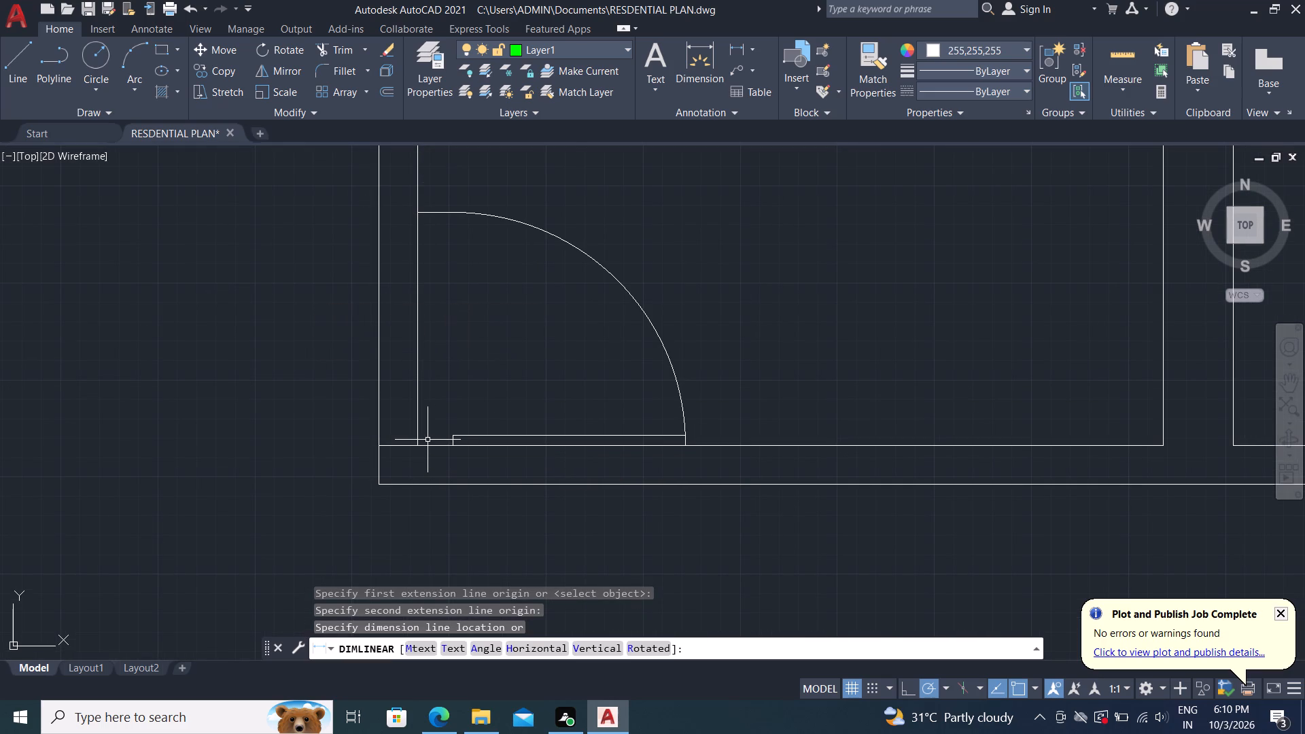
key(m)
key(Escape)
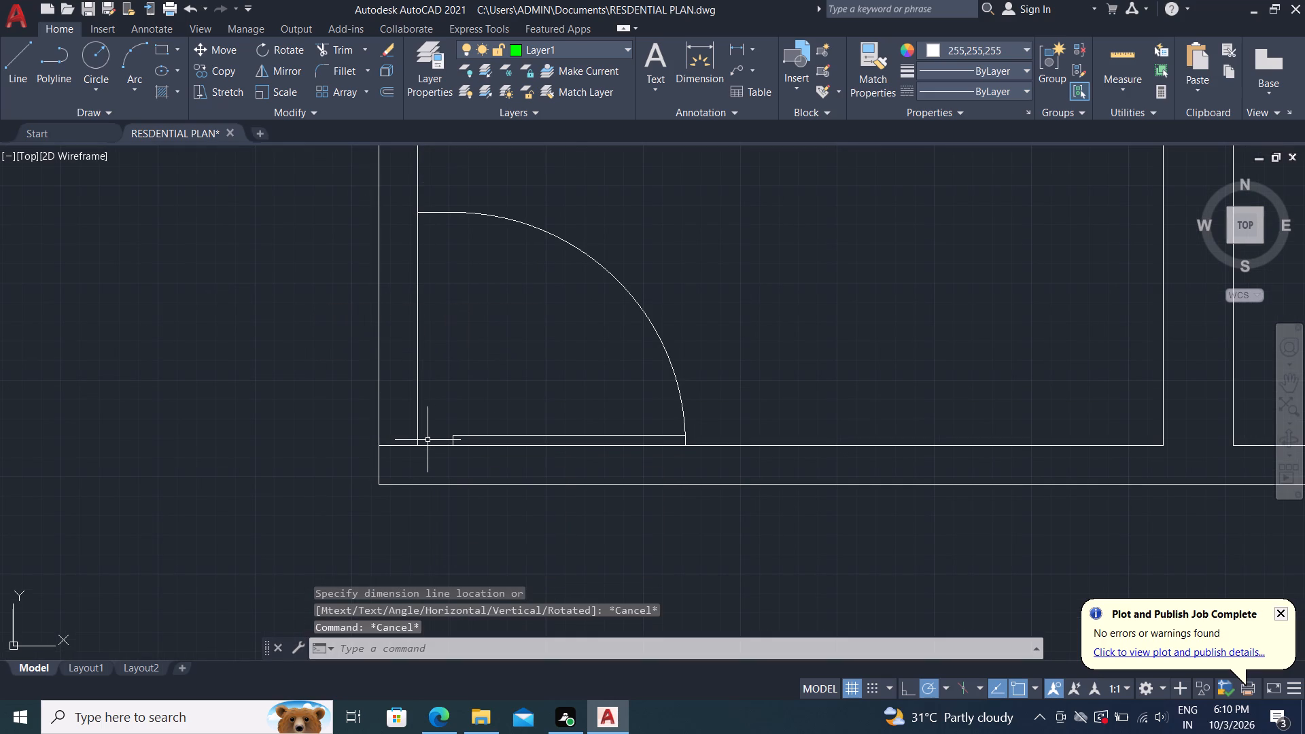
Copy the southernmost small room's door from its southwest corner to the middle small room's inner southwest corner.
text(co)
key(space)
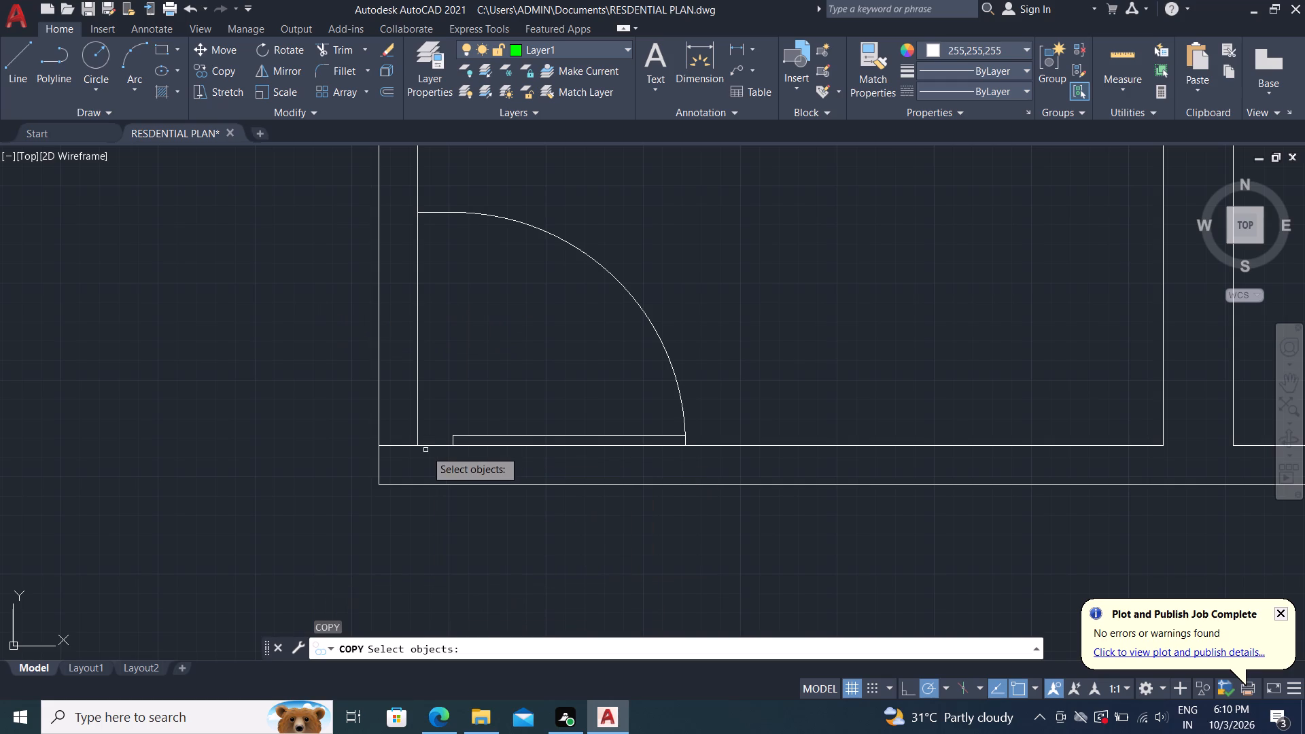
click(425, 447)
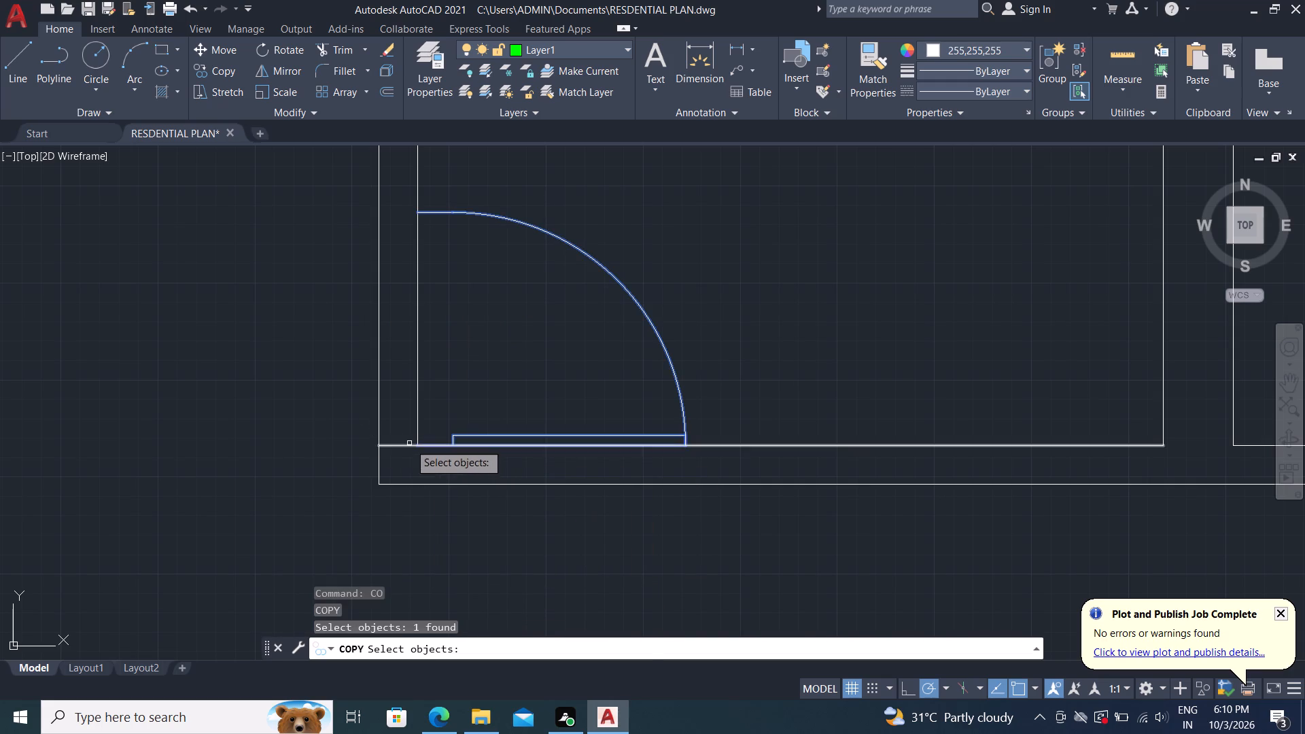
right_click(409, 443)
click(415, 445)
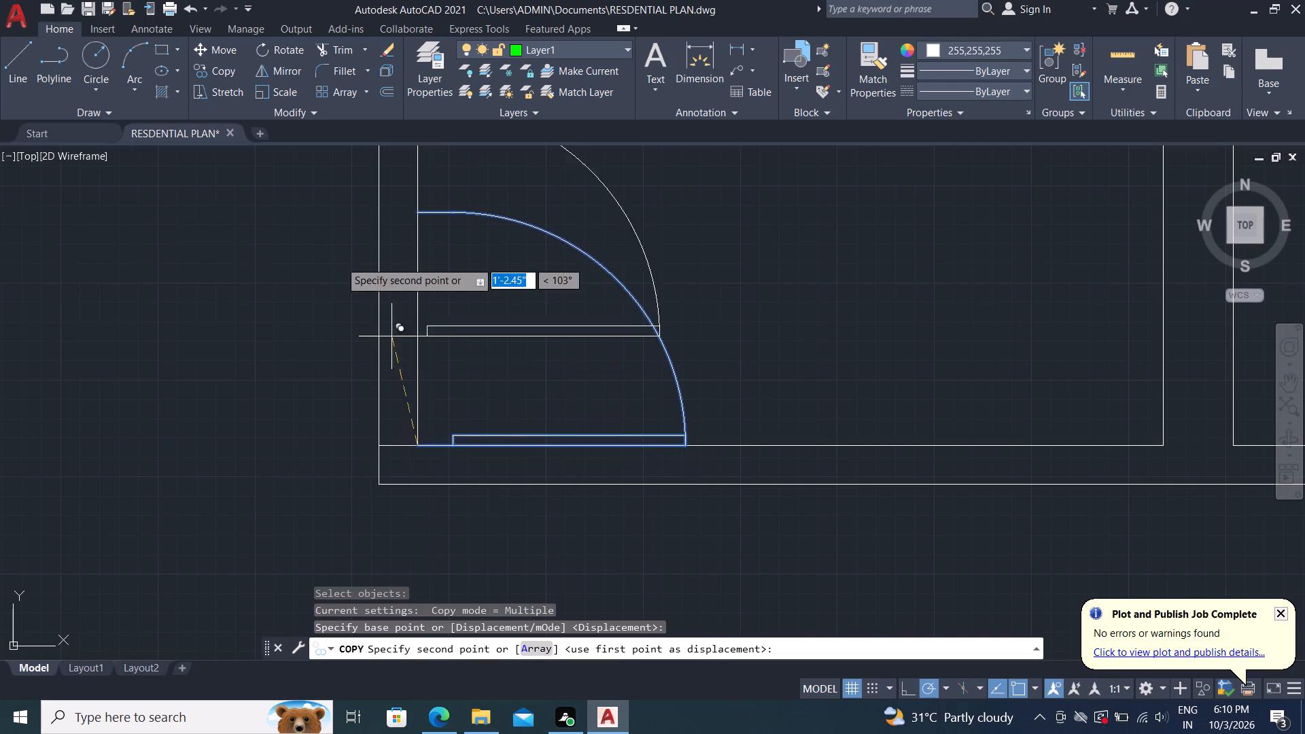
middle_drag(431, 304, 449, 330)
scroll(577, 268, down, 3)
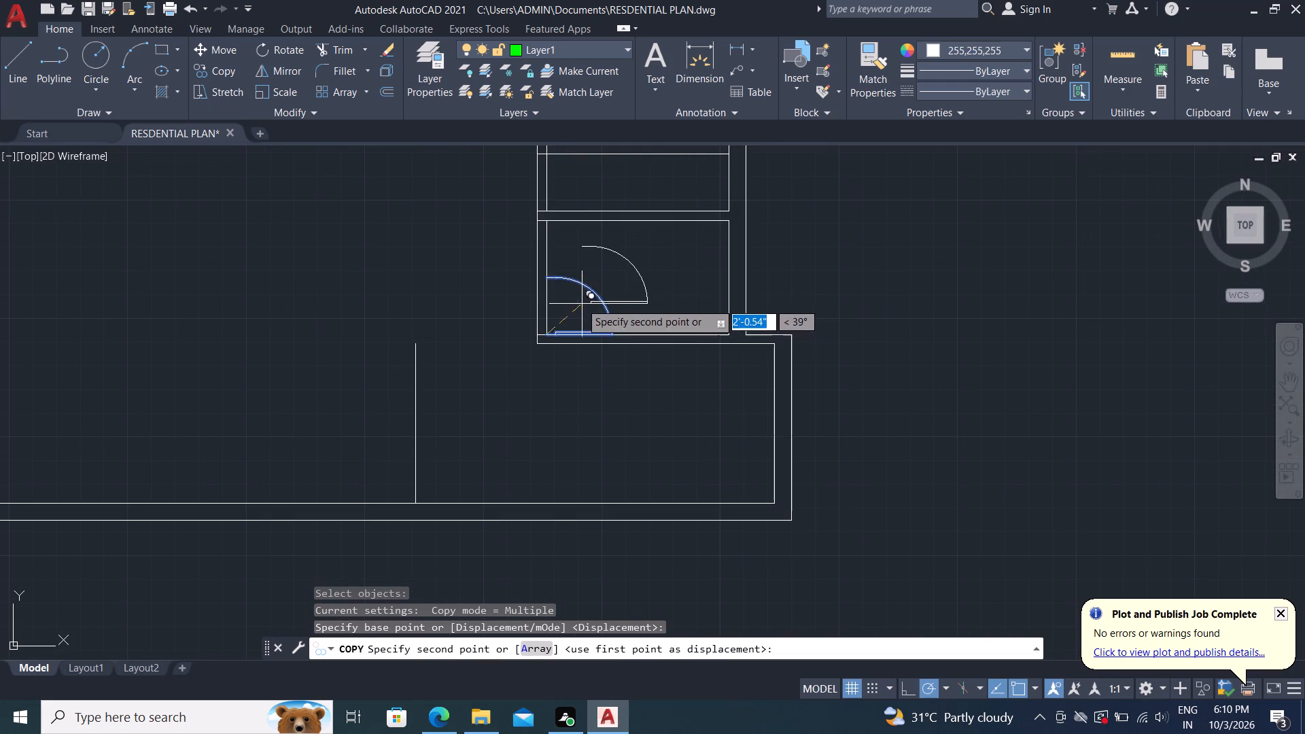
middle_drag(553, 243, 579, 328)
scroll(574, 298, up, 3)
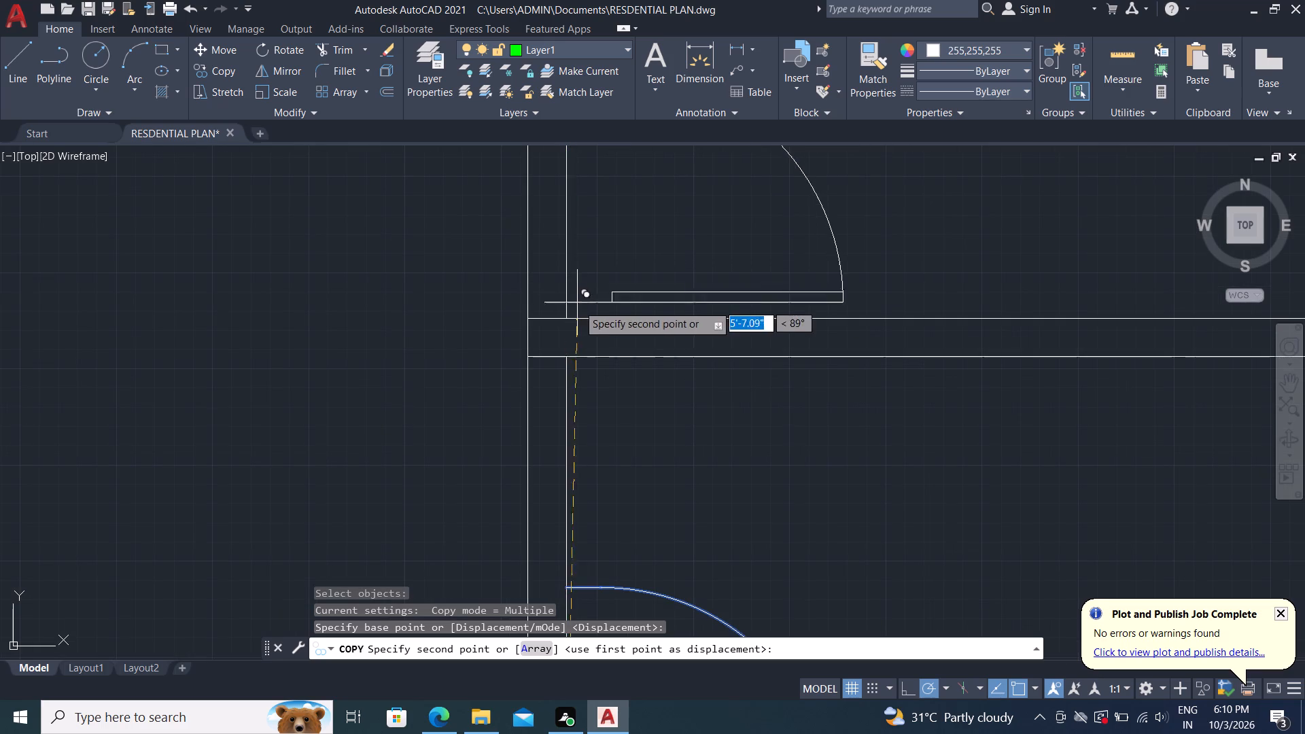
click(563, 317)
scroll(487, 287, down, 1)
middle_drag(477, 288, 579, 561)
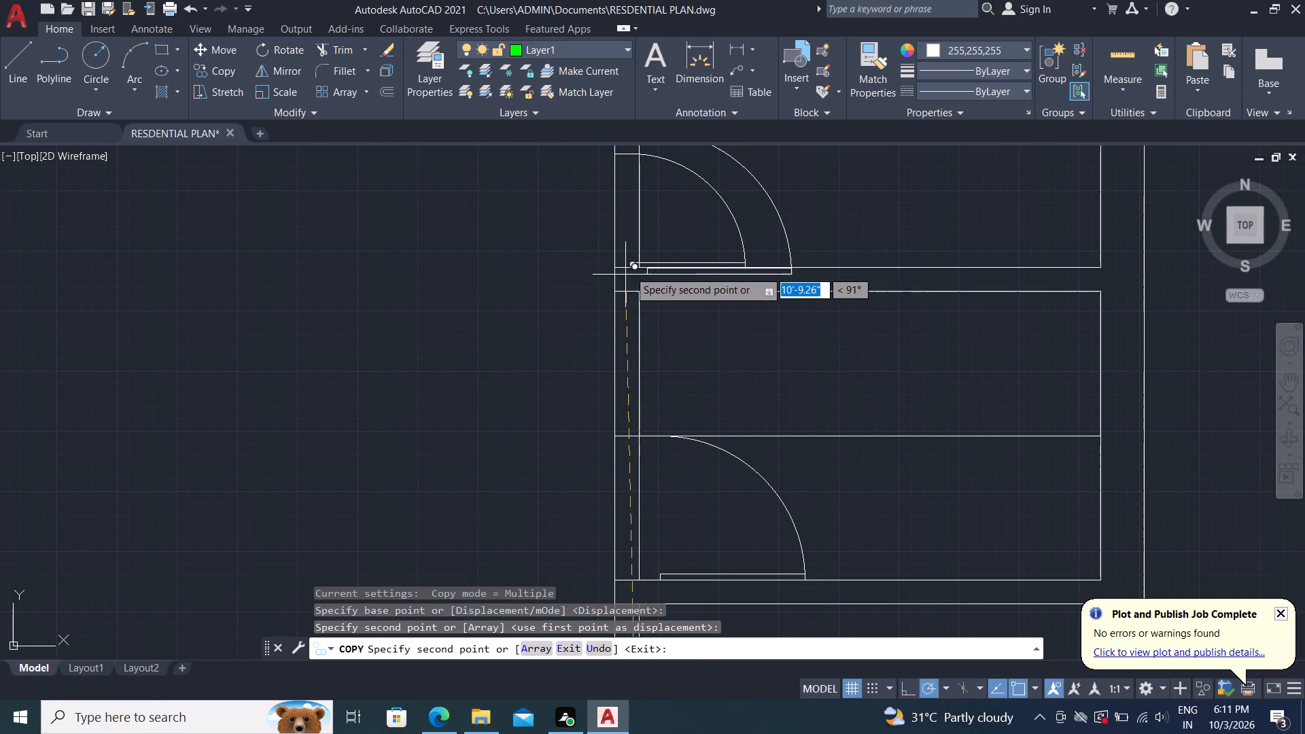
middle_drag(621, 264, 668, 400)
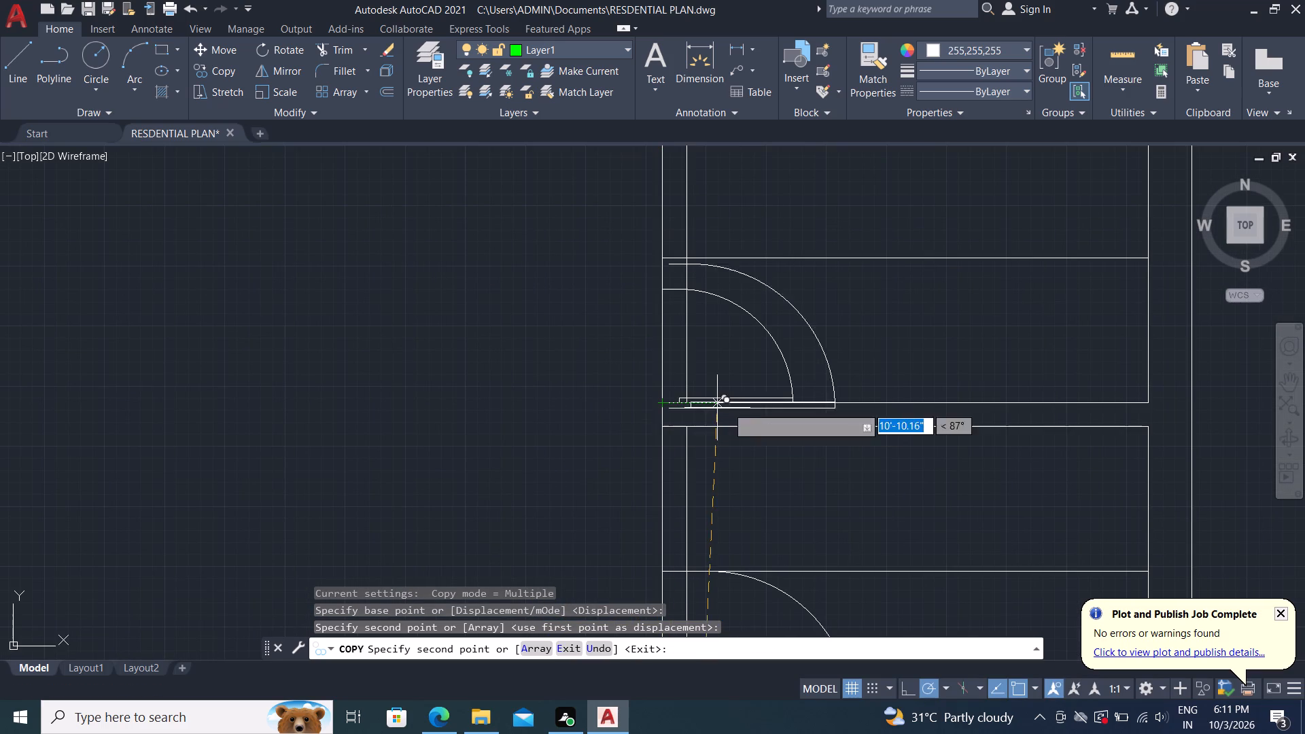
scroll(703, 411, down, 1)
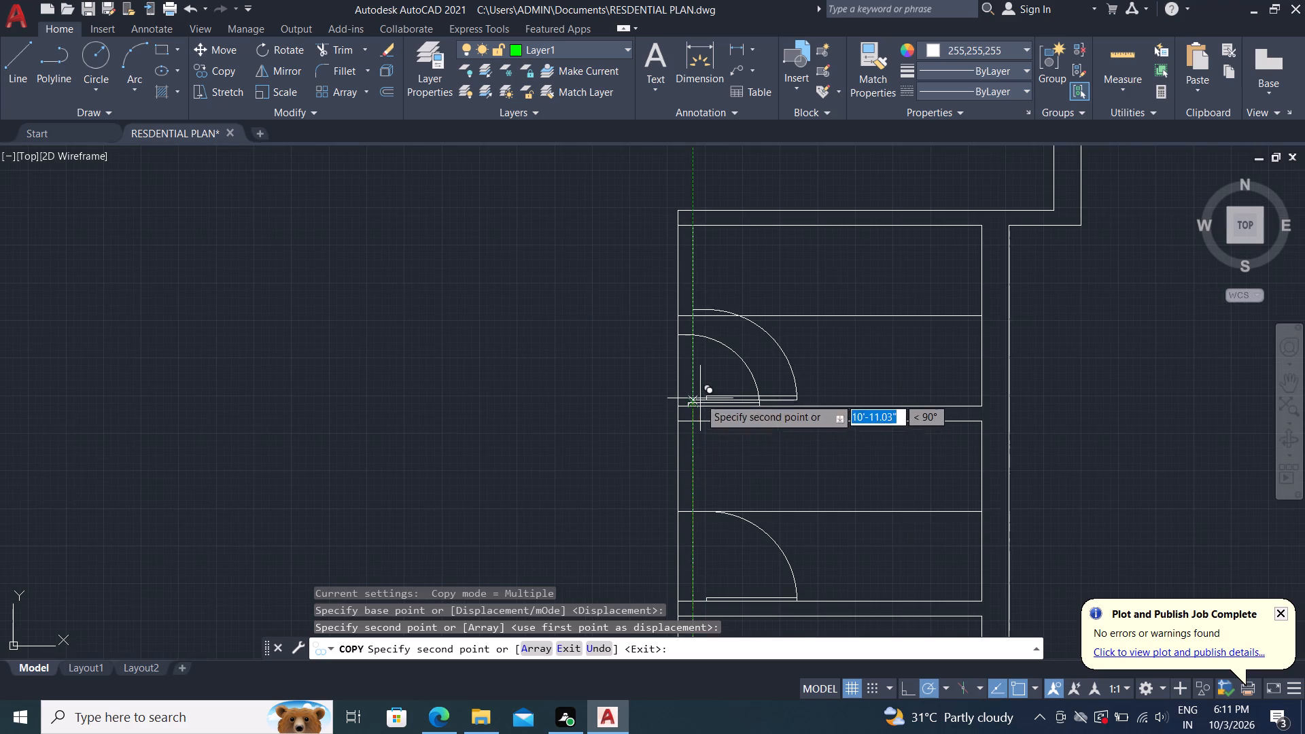
scroll(683, 445, down, 1)
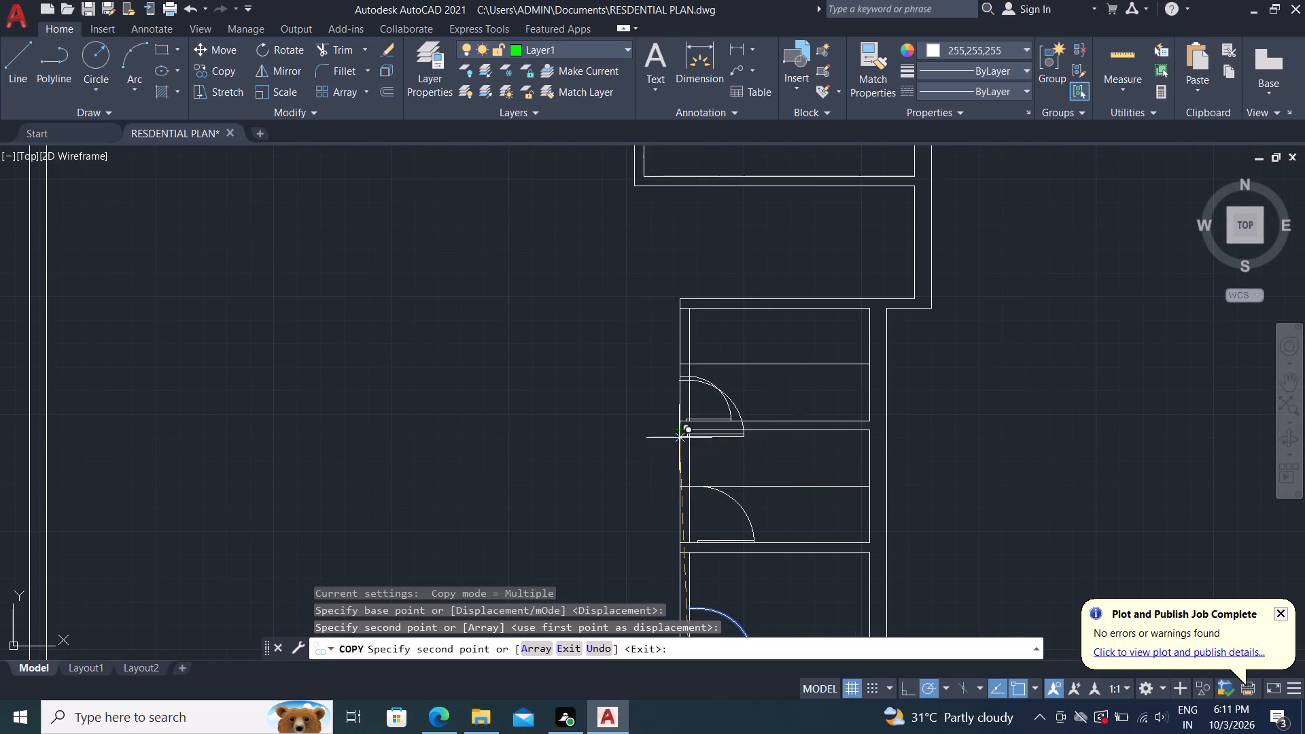
scroll(682, 449, down, 1)
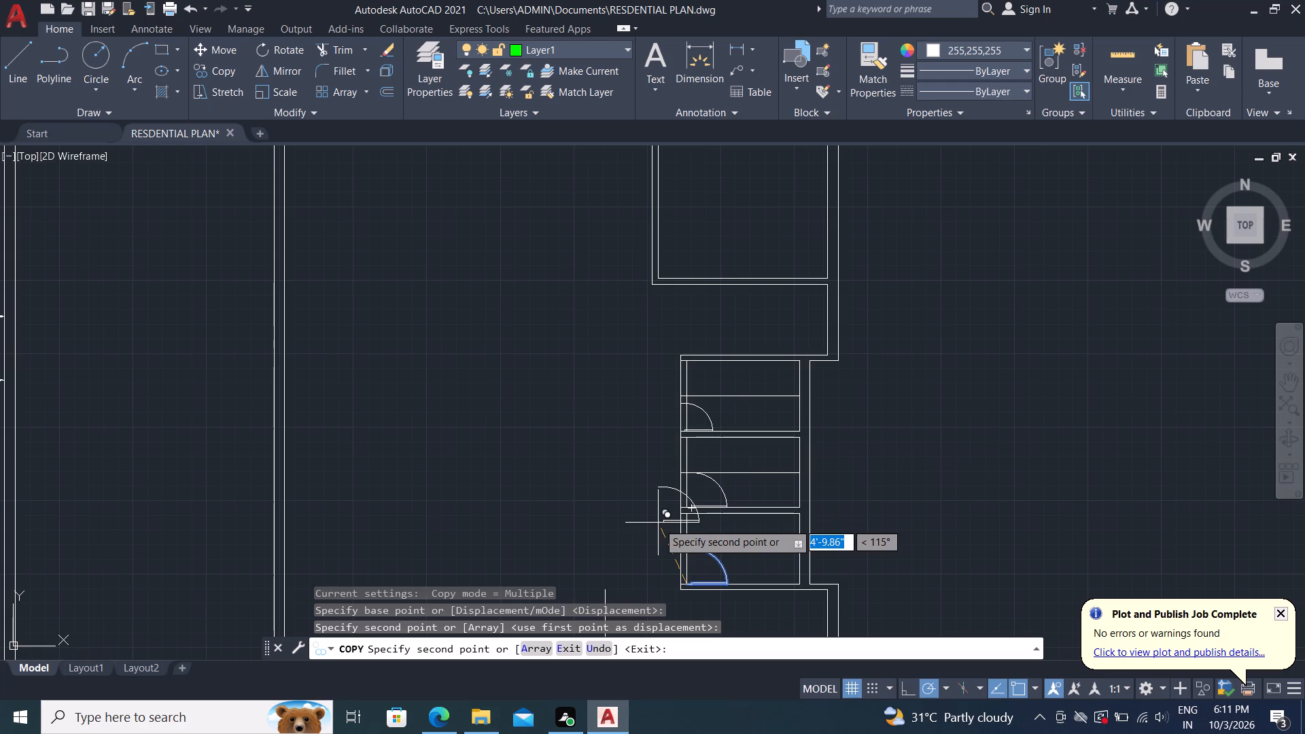
key(Escape)
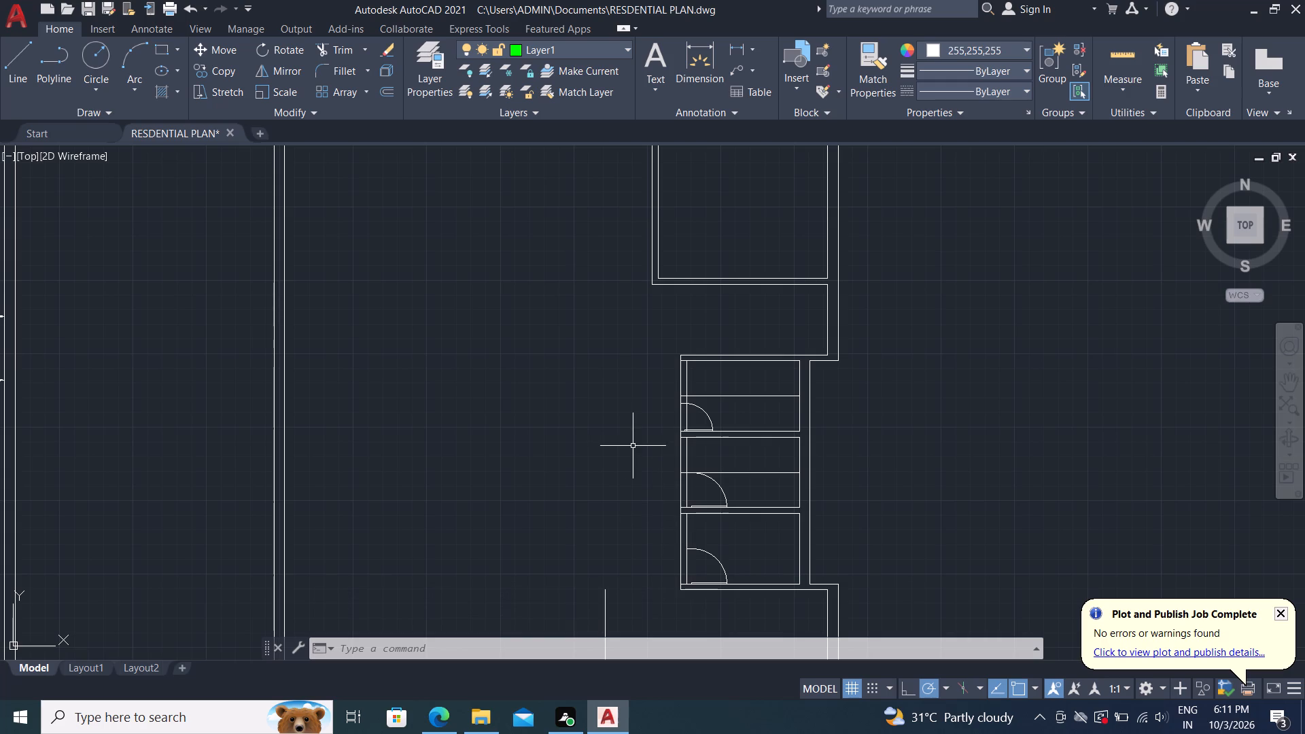
Erase the old smaller door in the northernmost small room.
scroll(691, 422, up, 3)
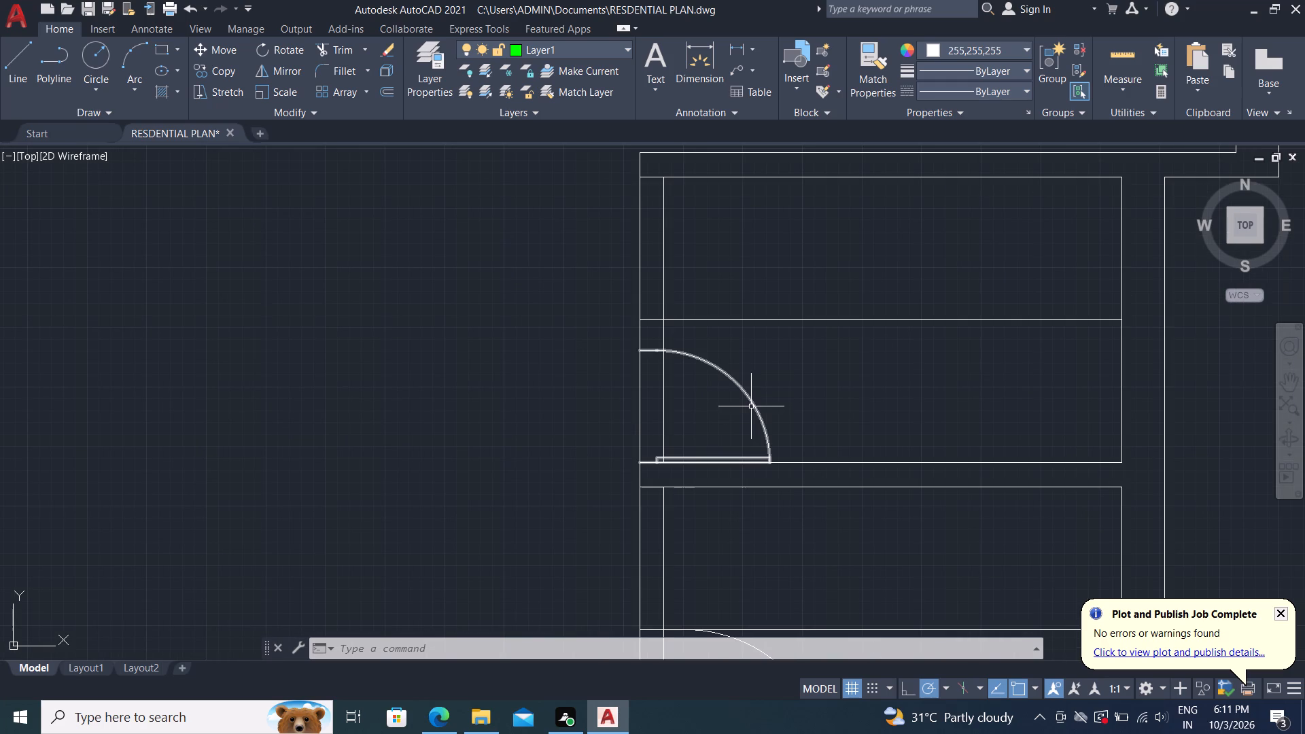
double_click(756, 406)
key(Delete)
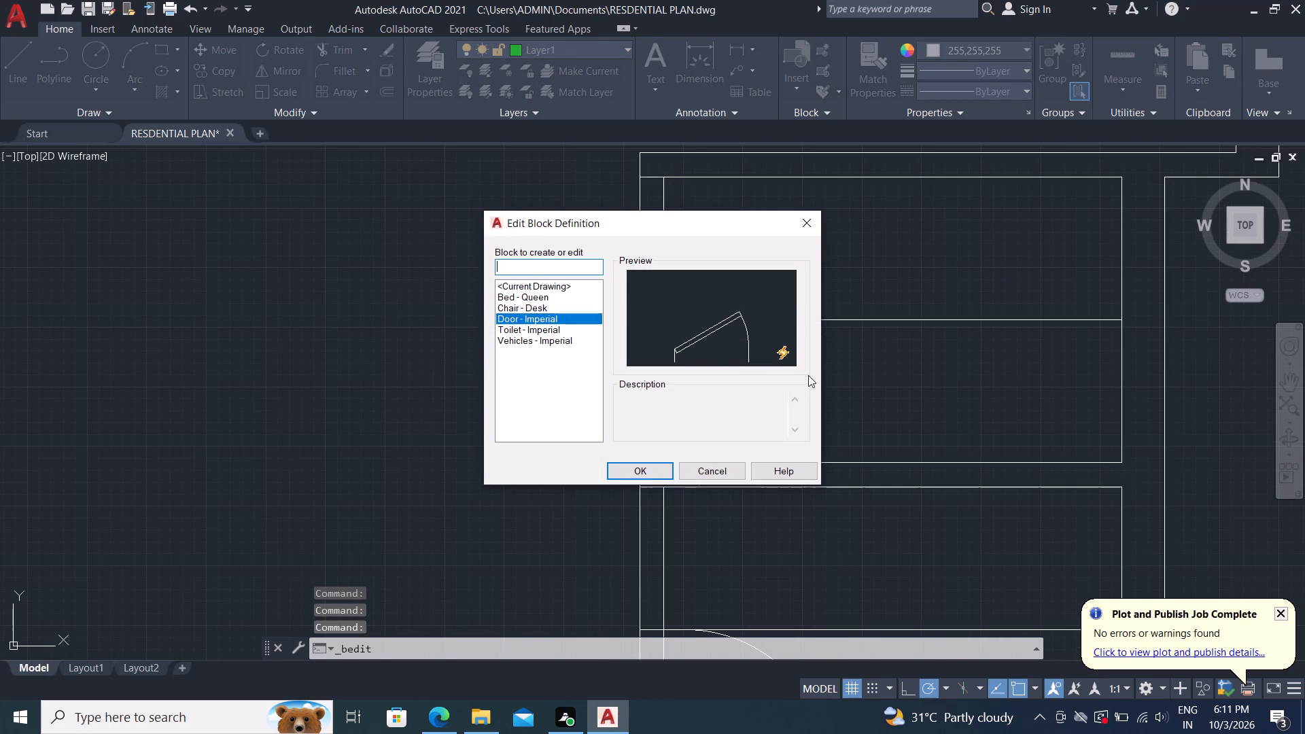
click(805, 217)
click(739, 384)
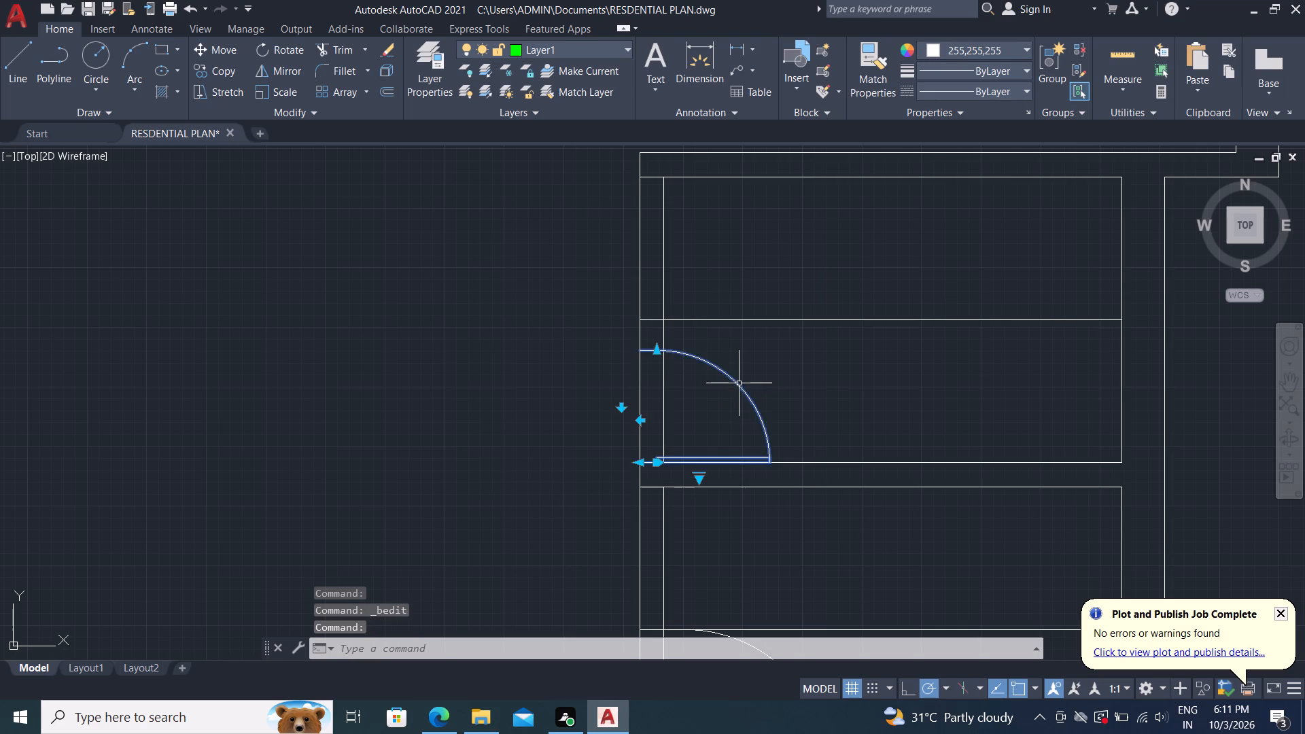
key(Delete)
Move the southernmost small room's door 5" west from the west wall's inner face to its outer face.
scroll(728, 378, down, 3)
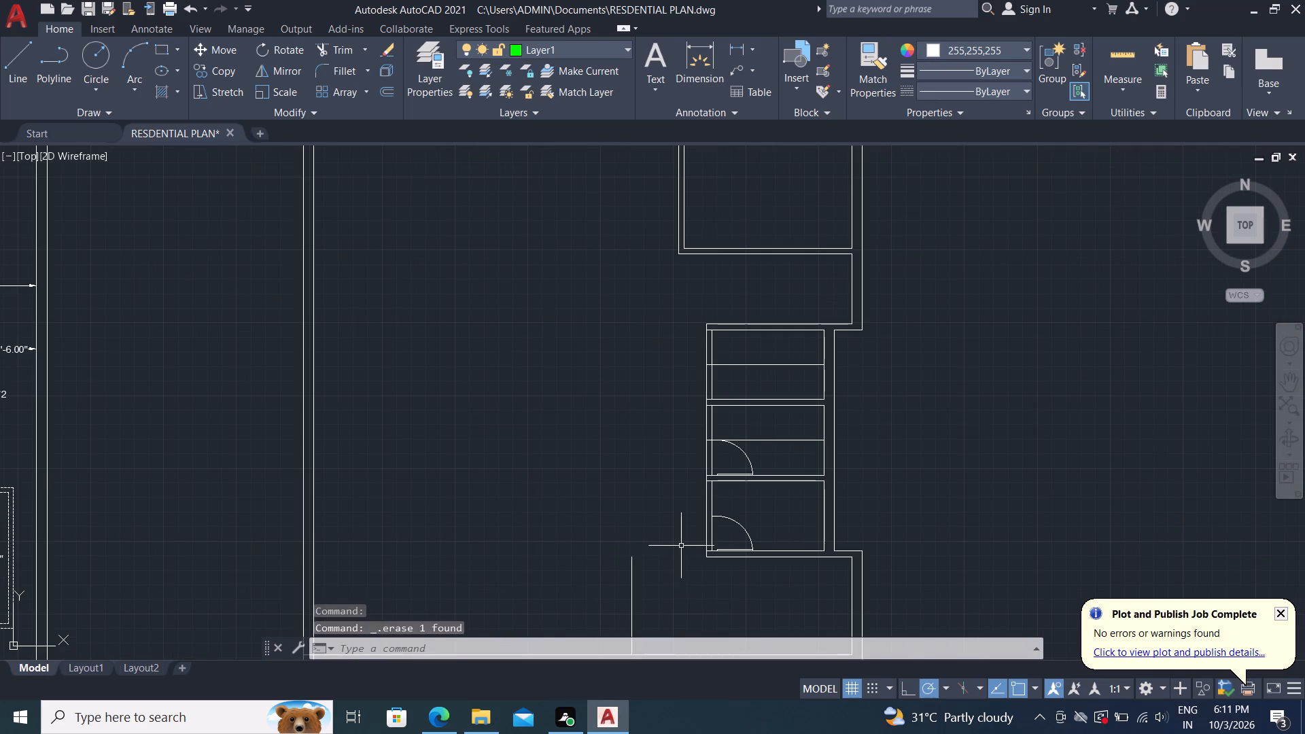
scroll(697, 563, up, 4)
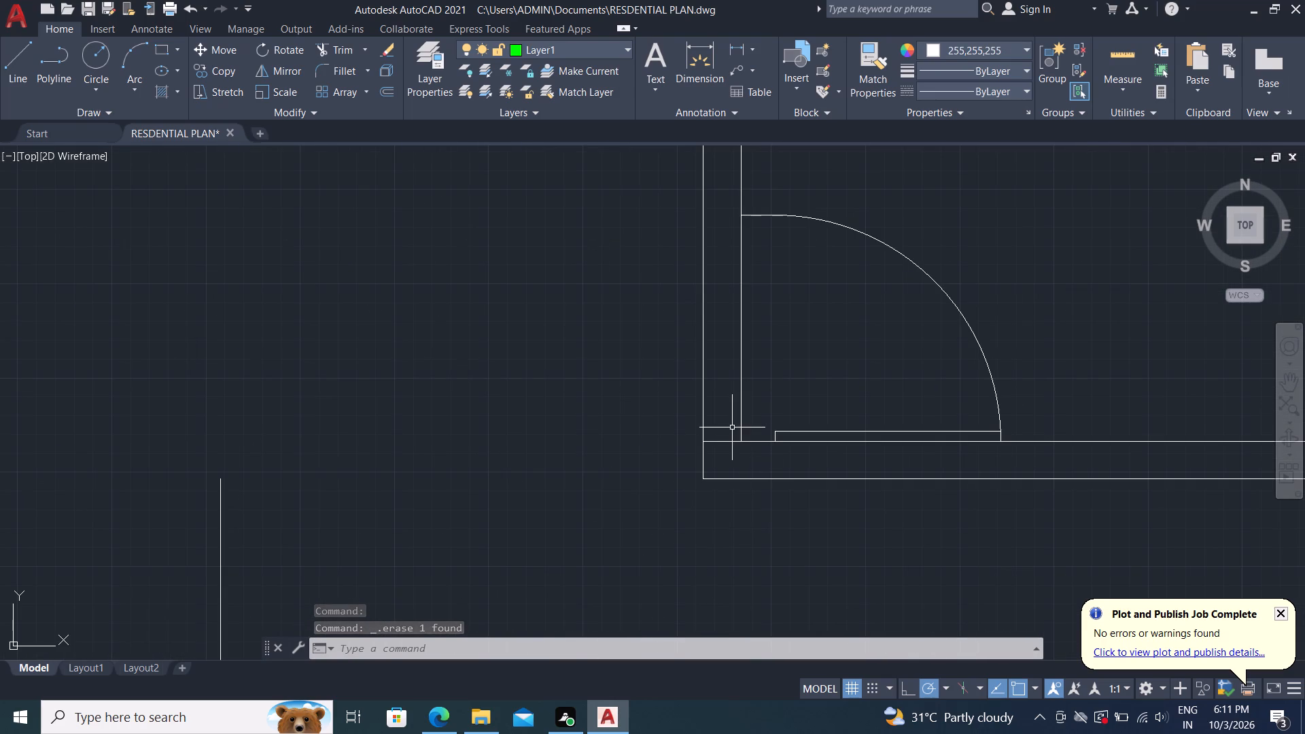
scroll(737, 447, up, 1)
text(m)
key(space)
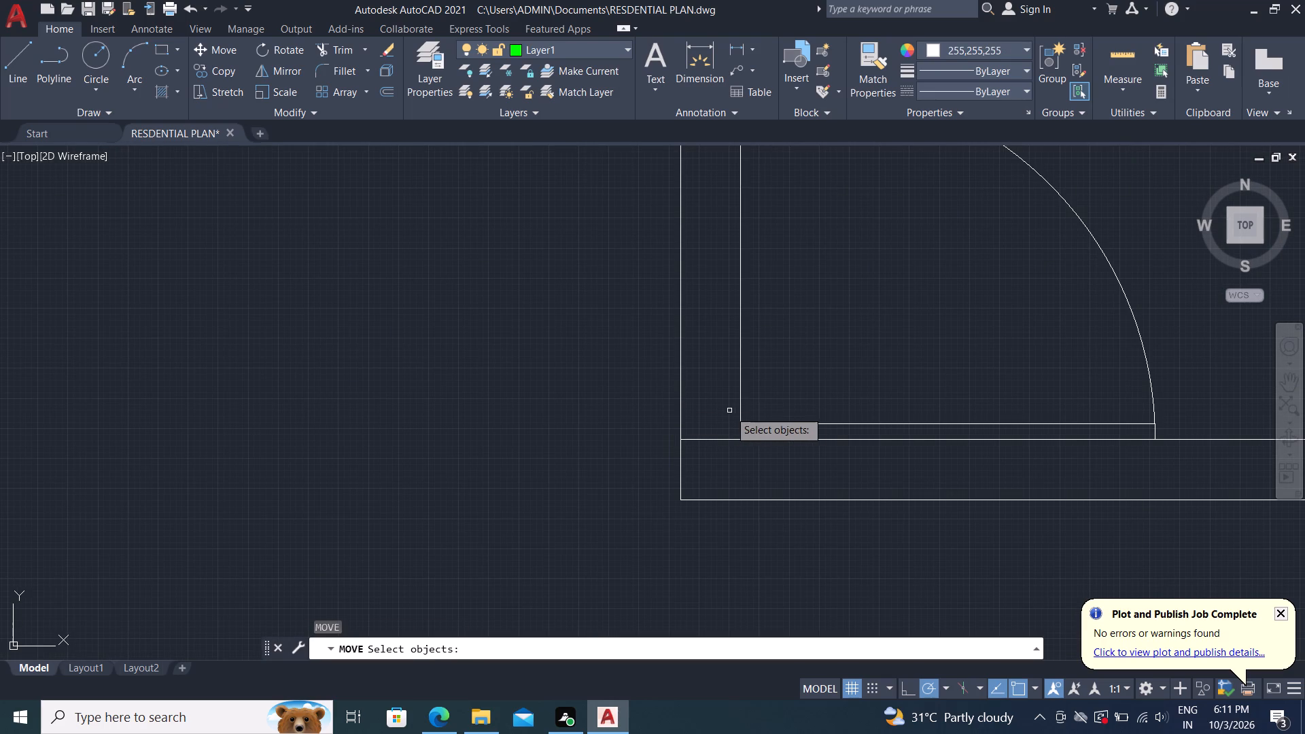
click(756, 438)
right_click(747, 436)
click(744, 440)
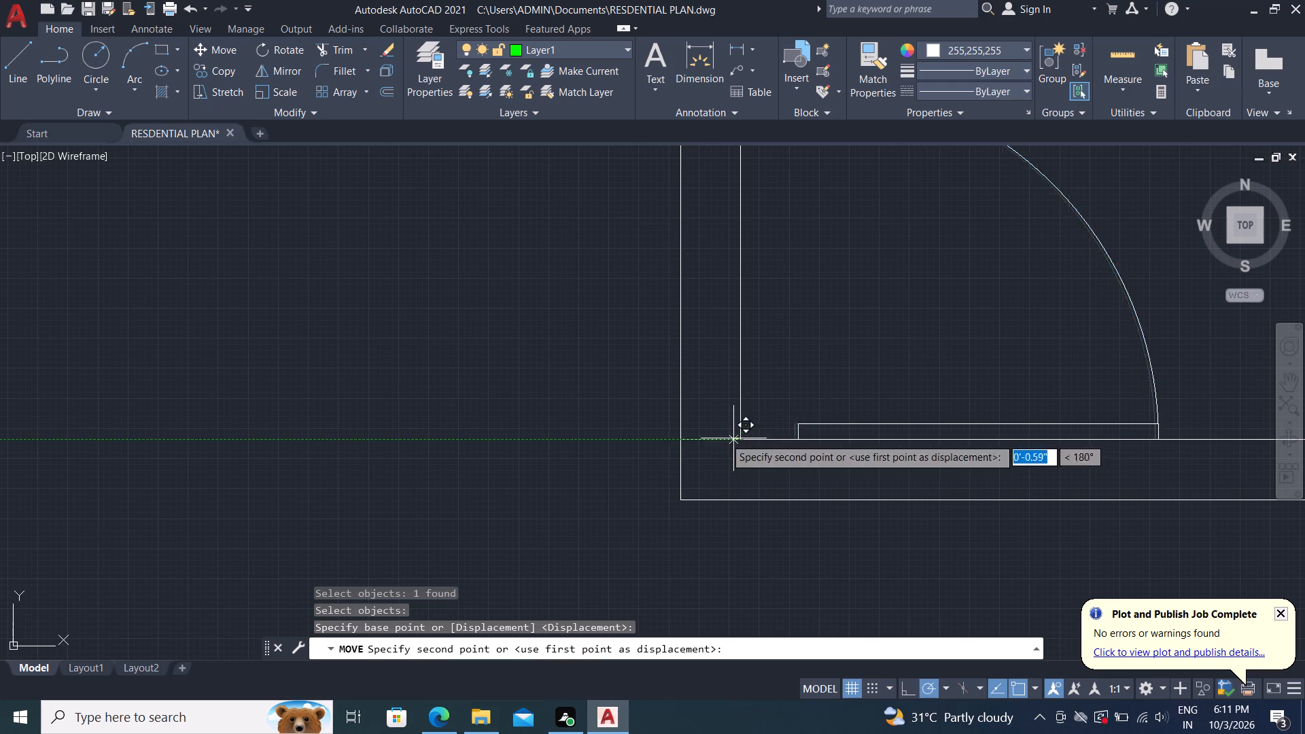
click(676, 438)
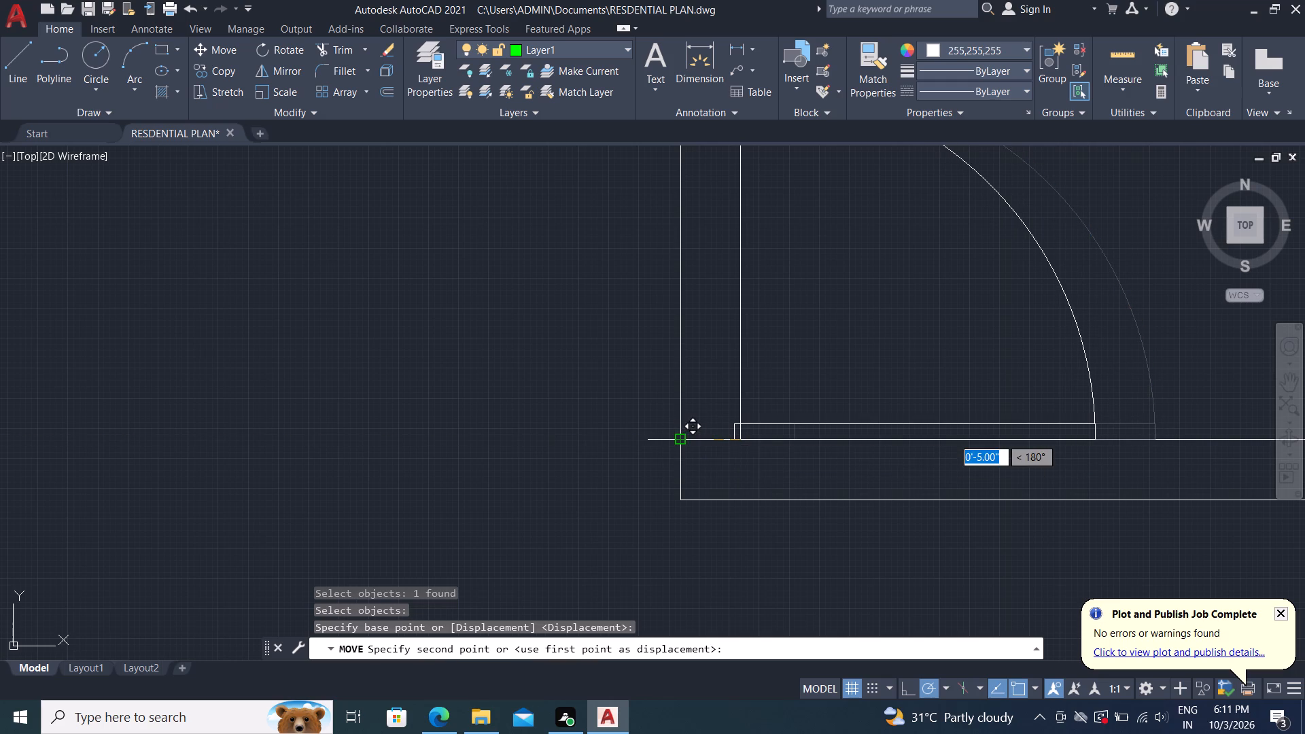
Move the middle small room's door 5" west from the west wall's inner face to its outer face.
scroll(638, 396, down, 3)
middle_drag(583, 266, 596, 287)
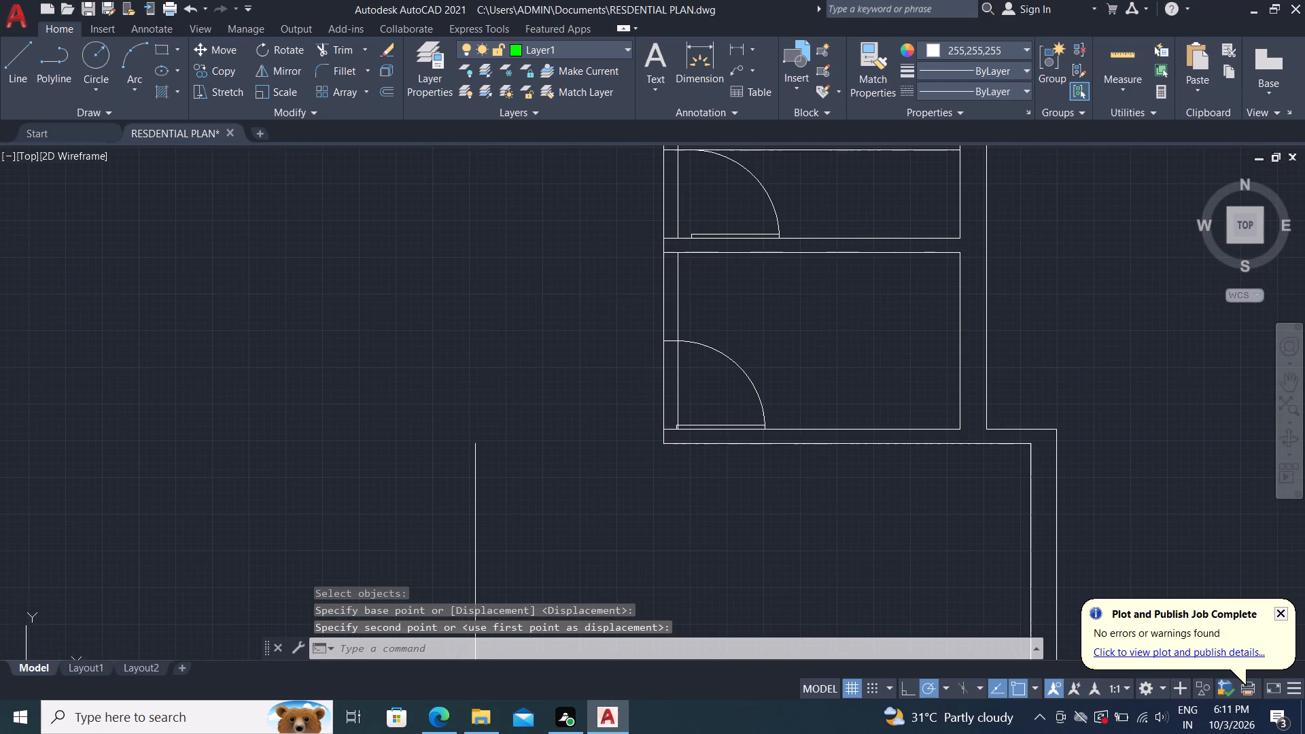
scroll(716, 233, up, 1)
middle_drag(714, 232, 739, 277)
scroll(714, 285, up, 3)
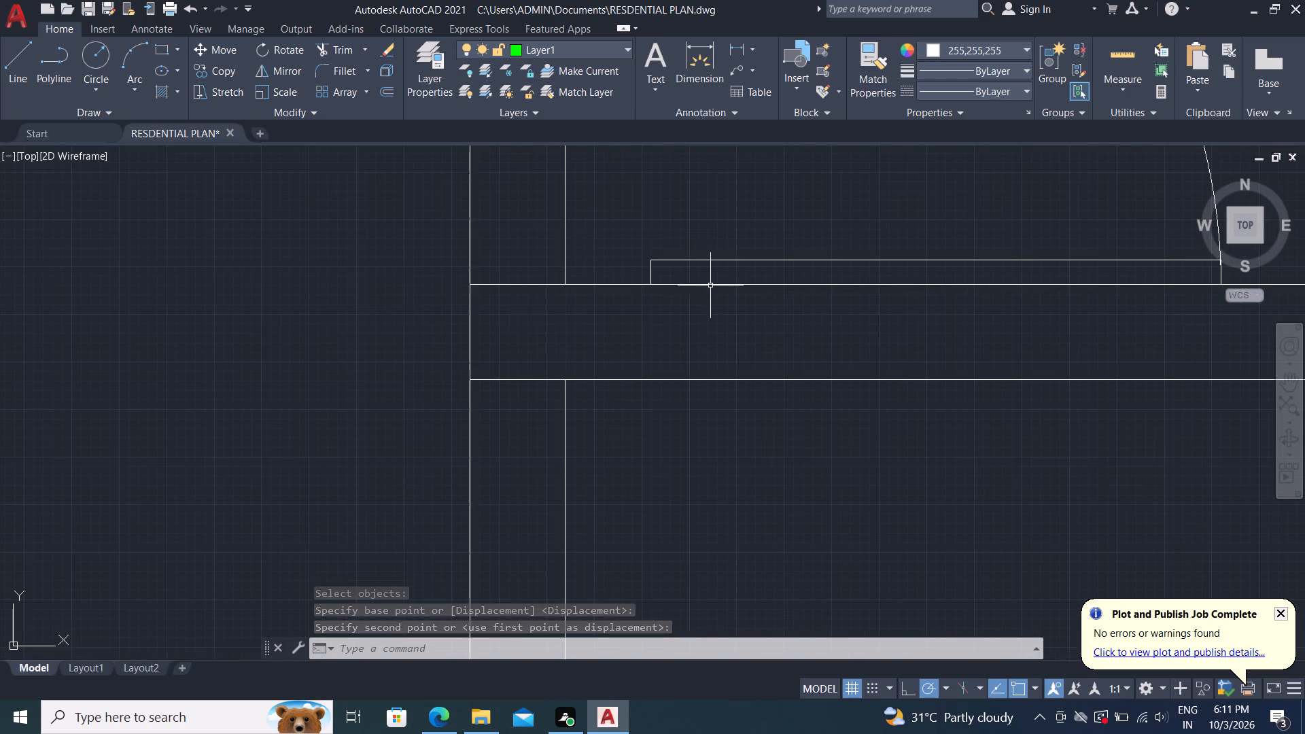
middle_drag(708, 285, 776, 401)
scroll(748, 337, up, 1)
key(Escape)
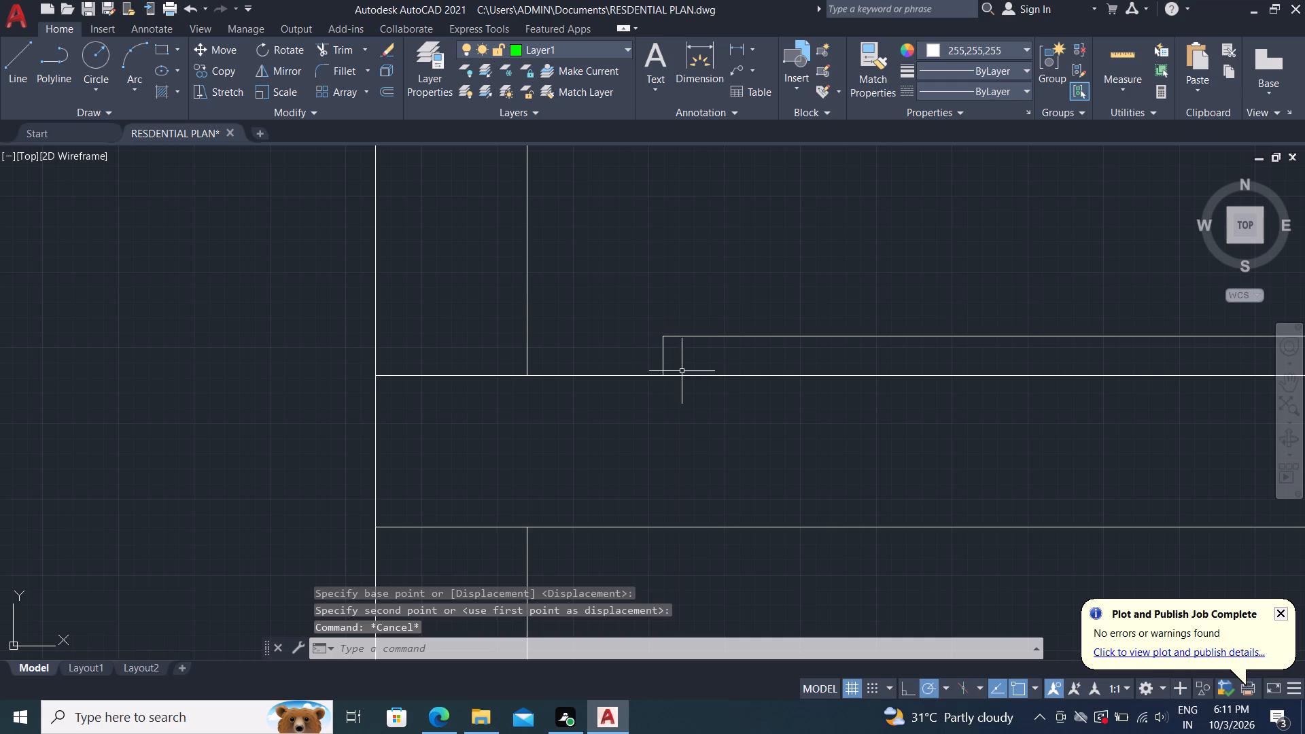
click(695, 379)
key(Escape)
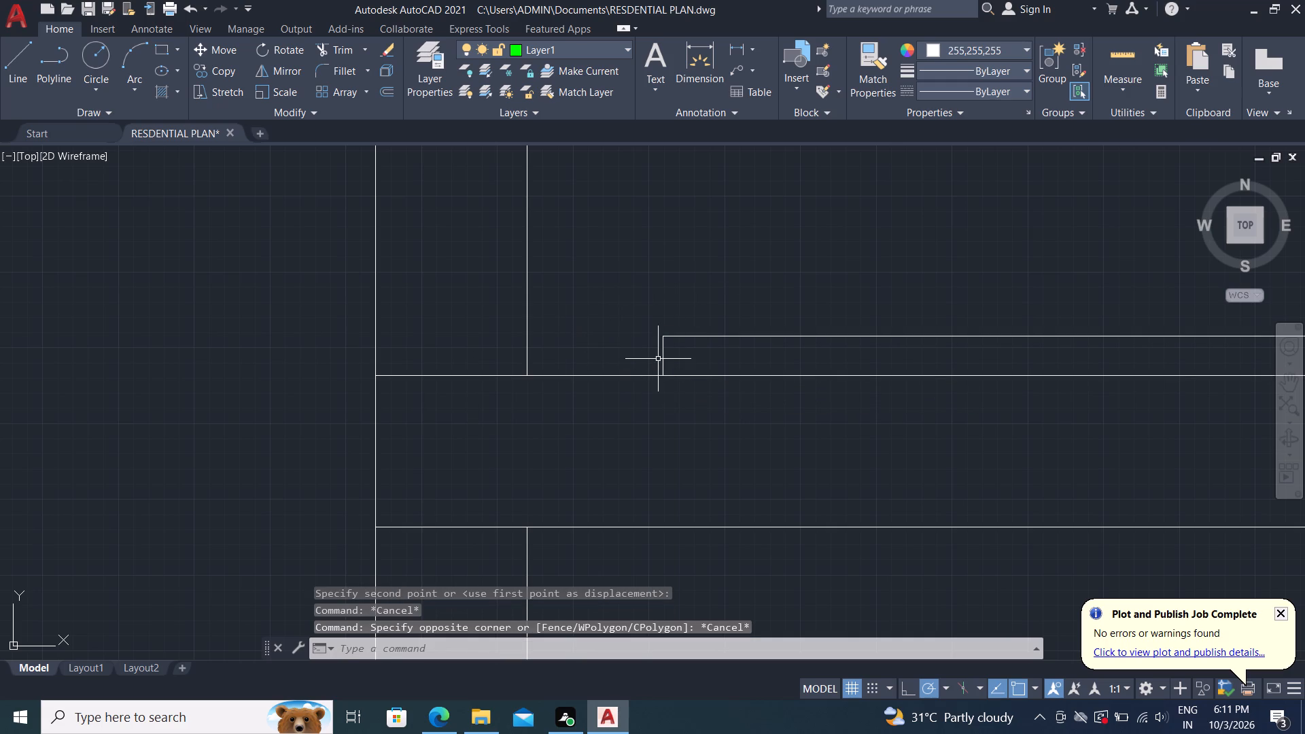
click(663, 360)
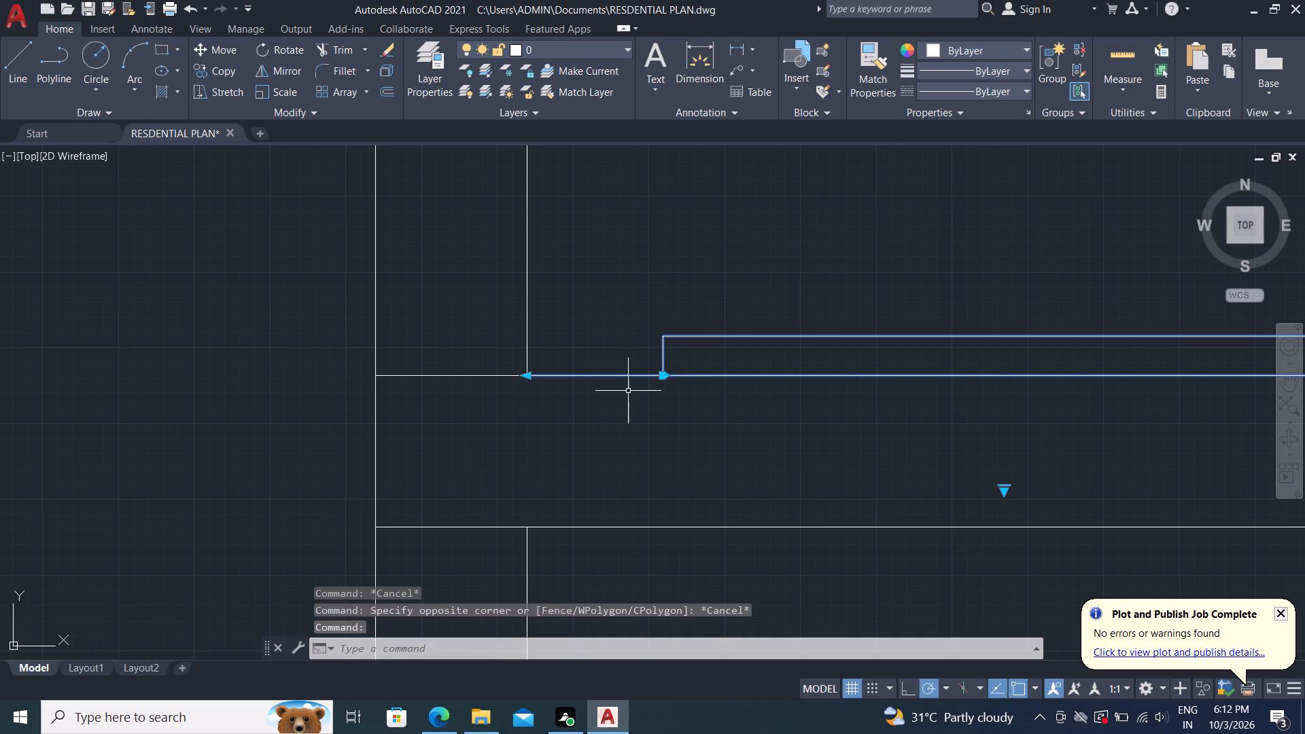
text(m)
key(space)
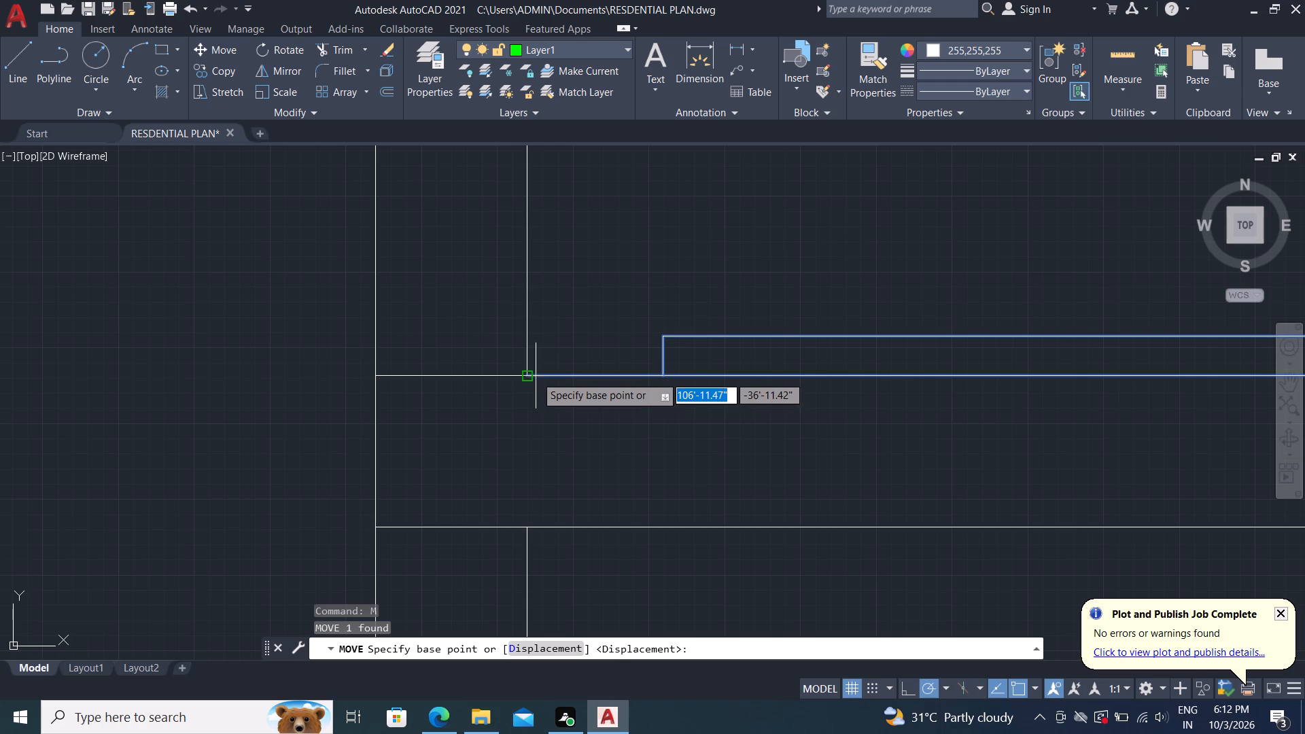
click(532, 379)
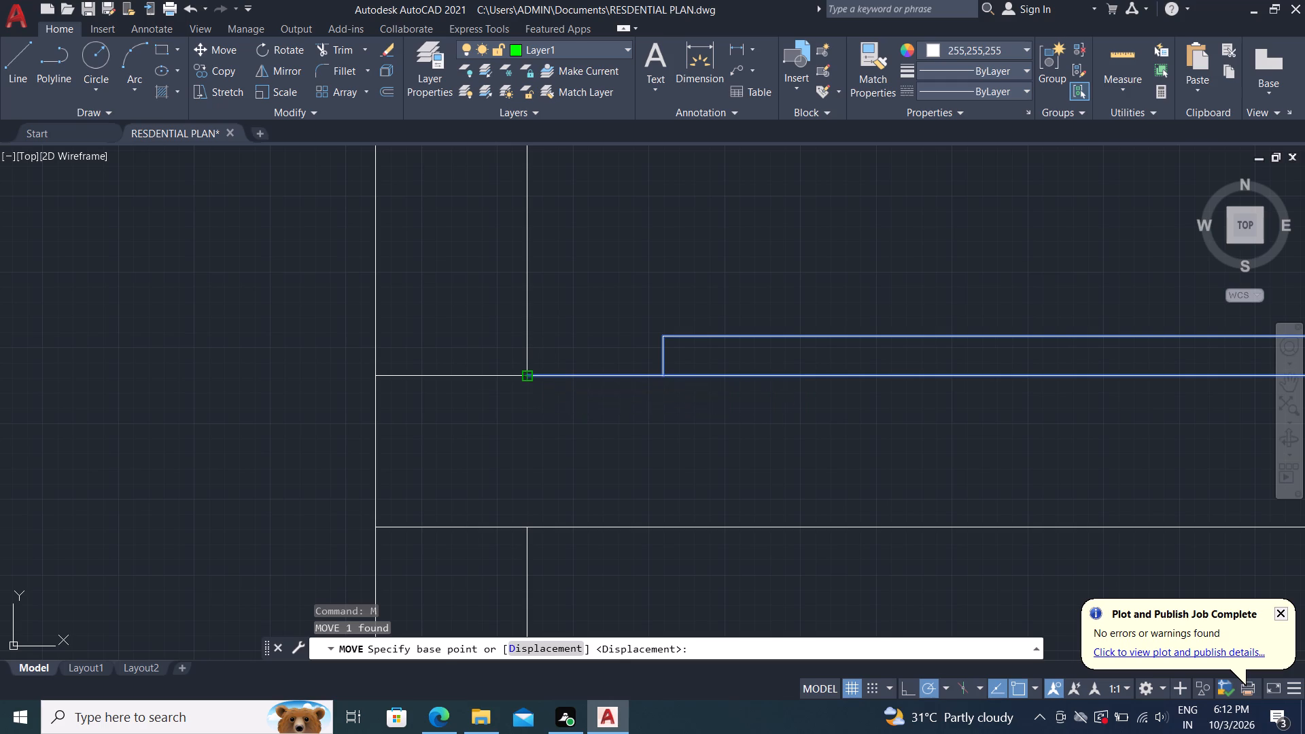
click(376, 377)
Erase the horizontal line crossing the middle small room at its door's upper jamb.
scroll(468, 314, down, 2)
middle_drag(470, 312, 491, 391)
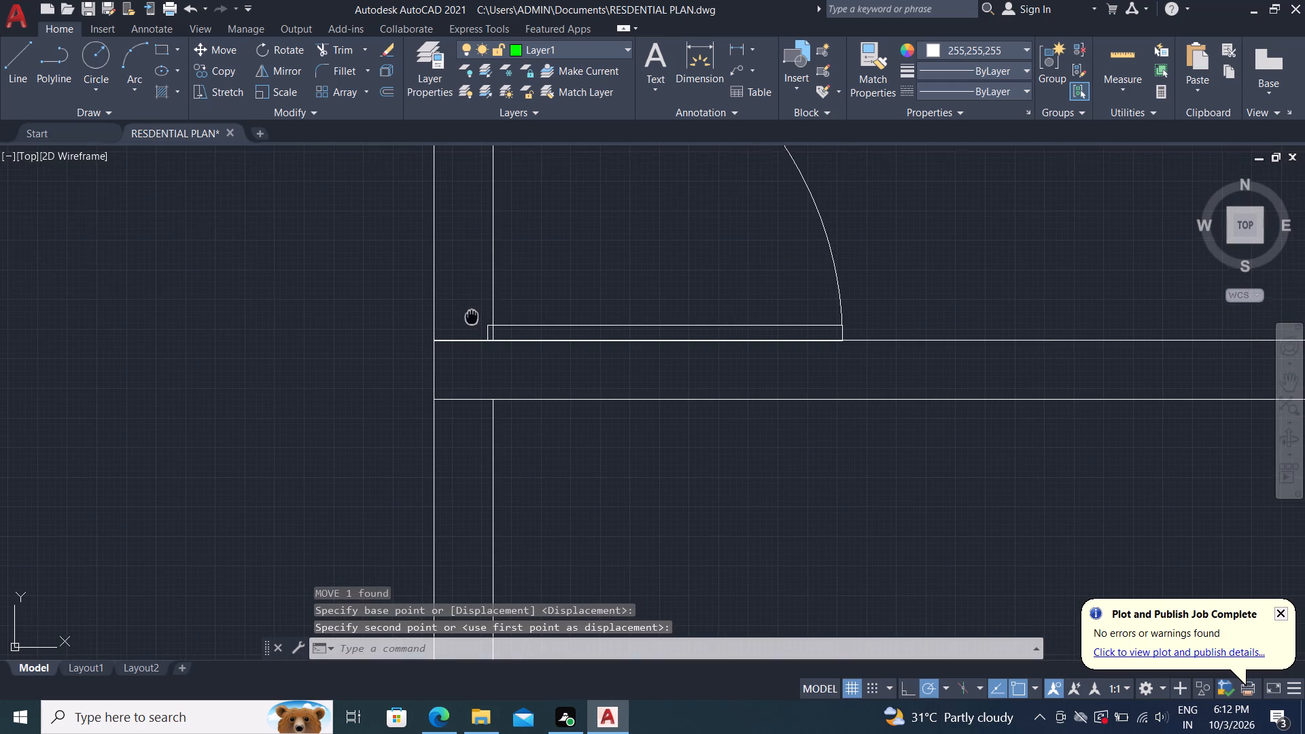
scroll(434, 319, down, 1)
middle_drag(469, 320, 615, 493)
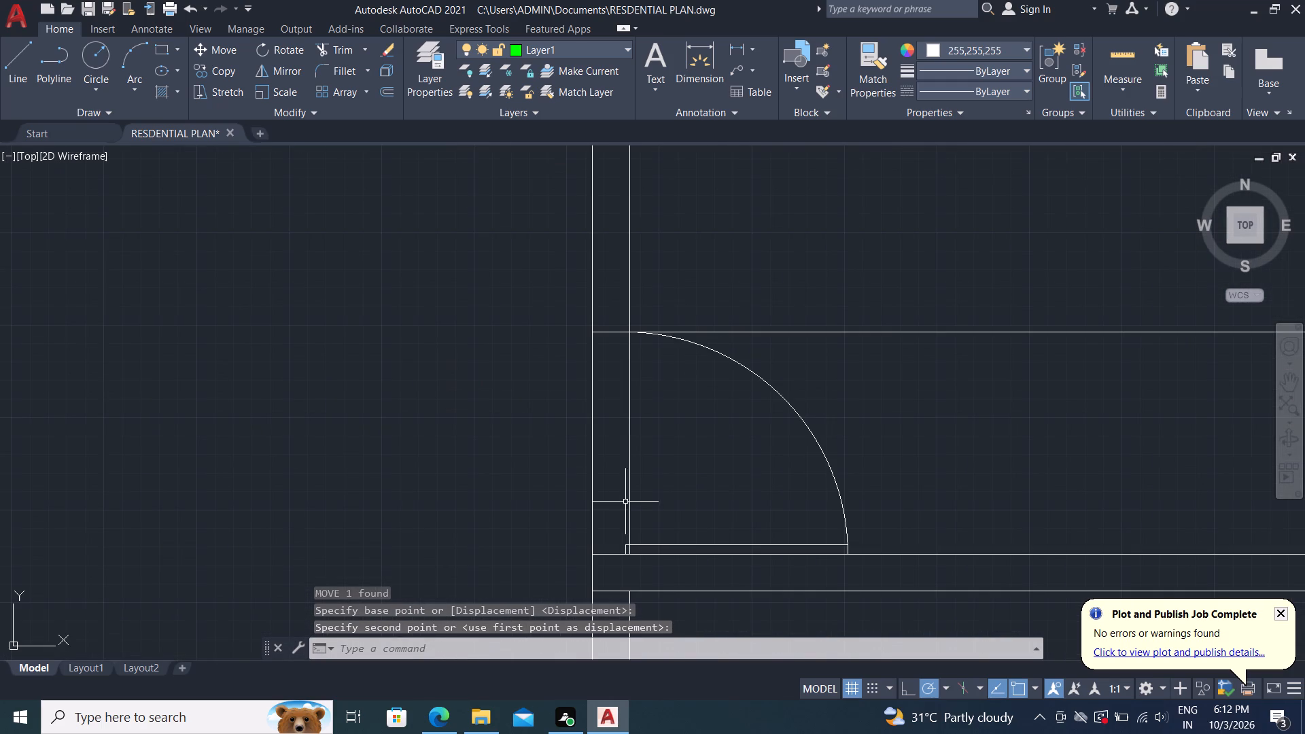
click(729, 332)
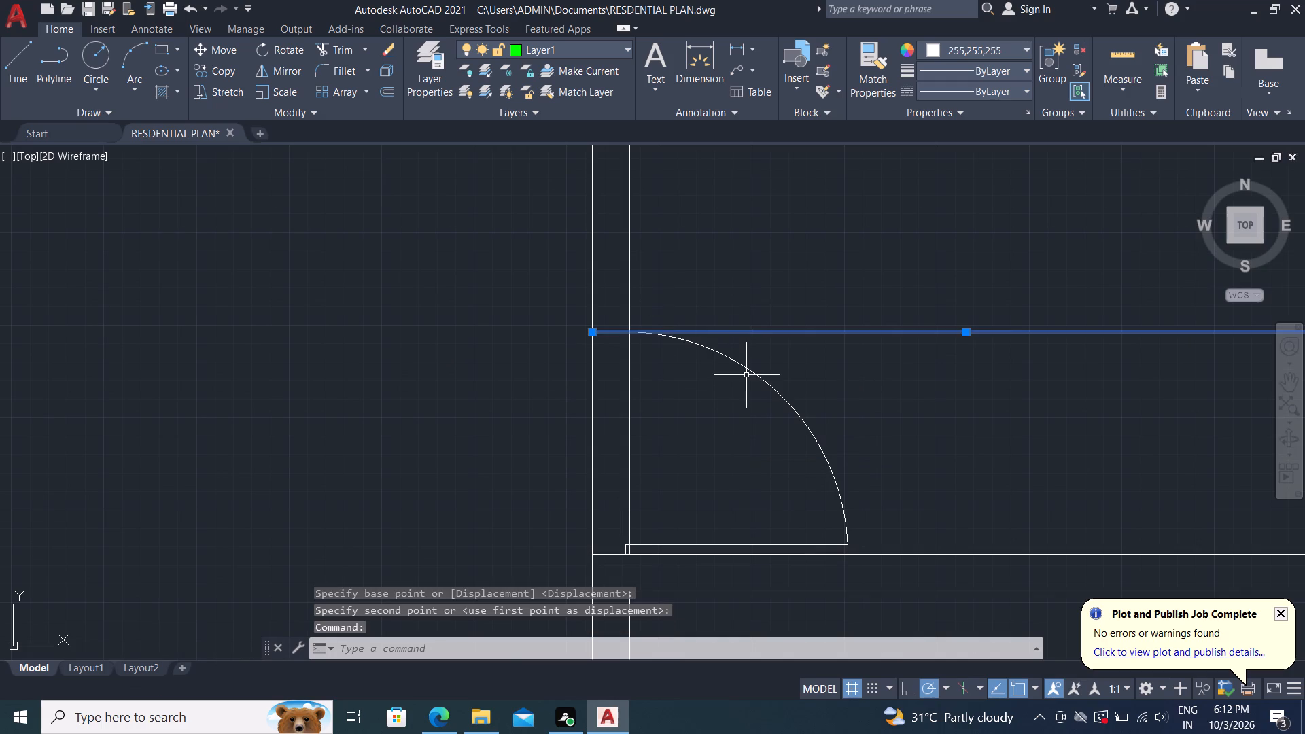
key(Delete)
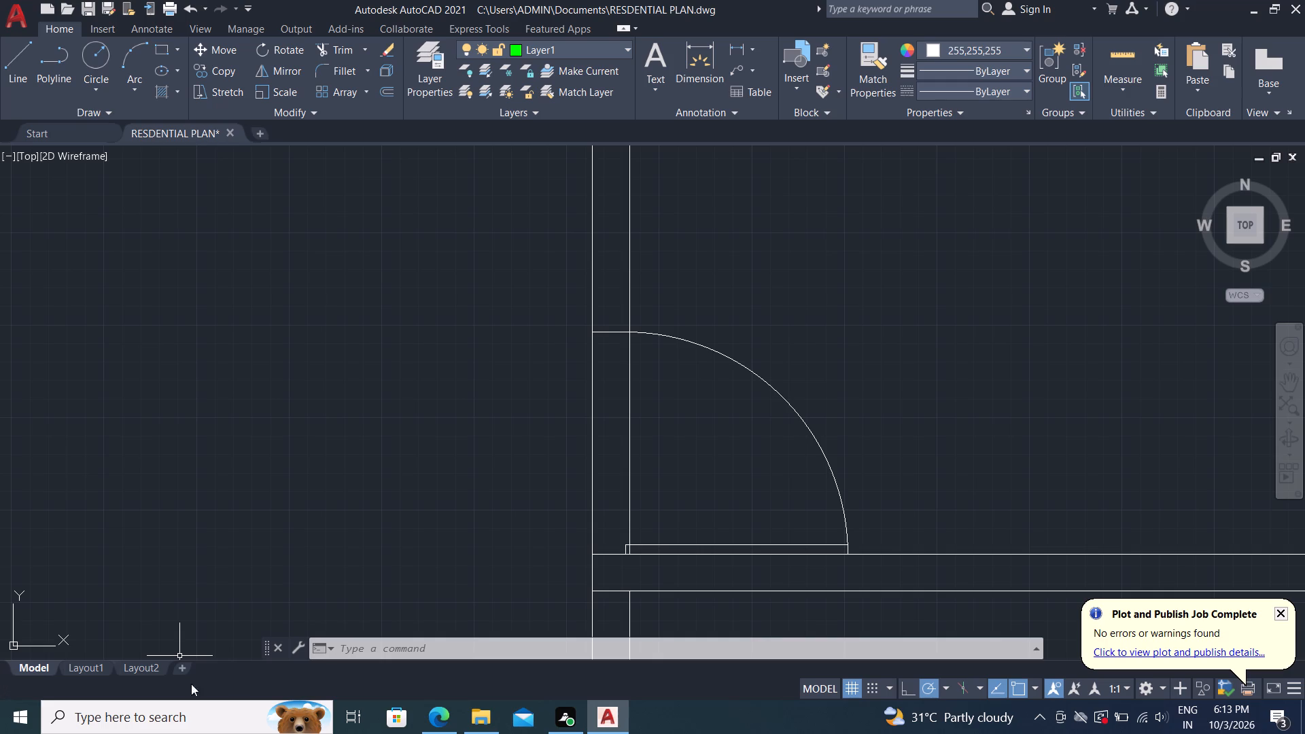
Copy the middle small room's door from its southwest corner to the northernmost small room's southwest corner at the west wall's outer face.
scroll(714, 230, down, 3)
middle_drag(716, 243, 732, 357)
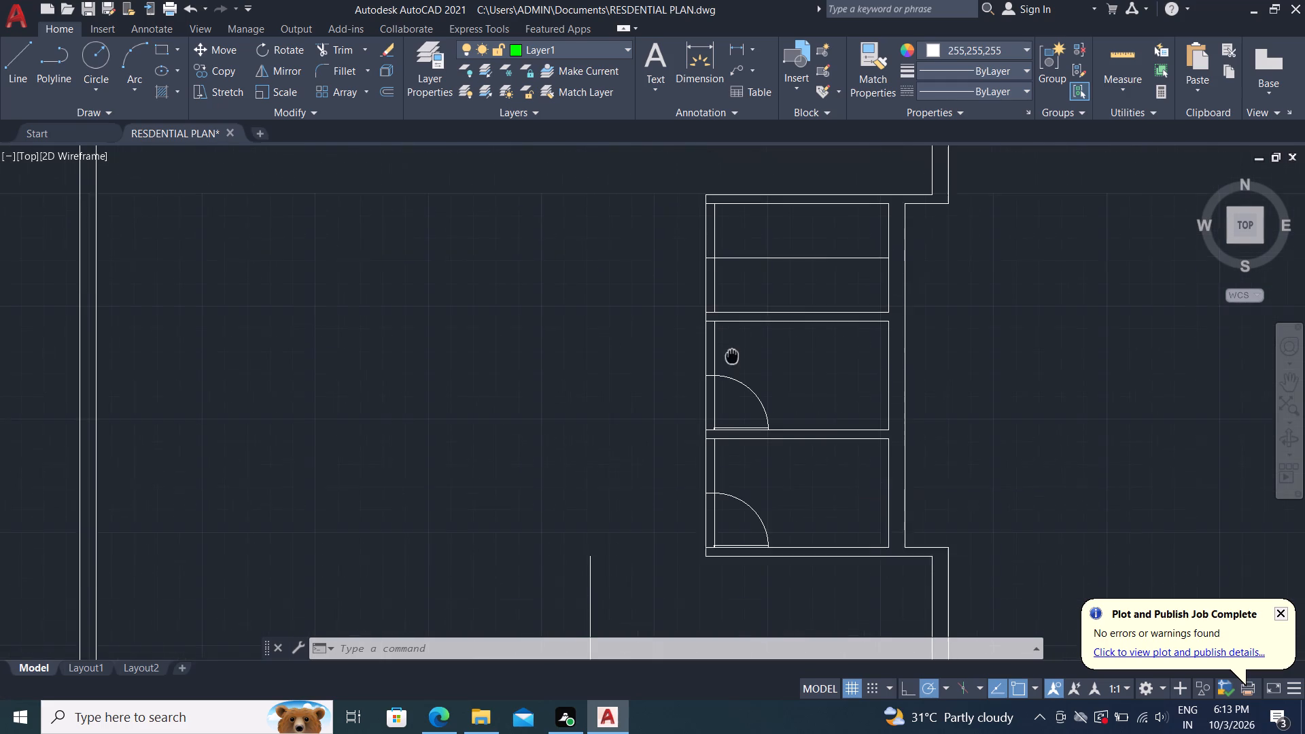
middle_drag(732, 357, 732, 357)
click(220, 66)
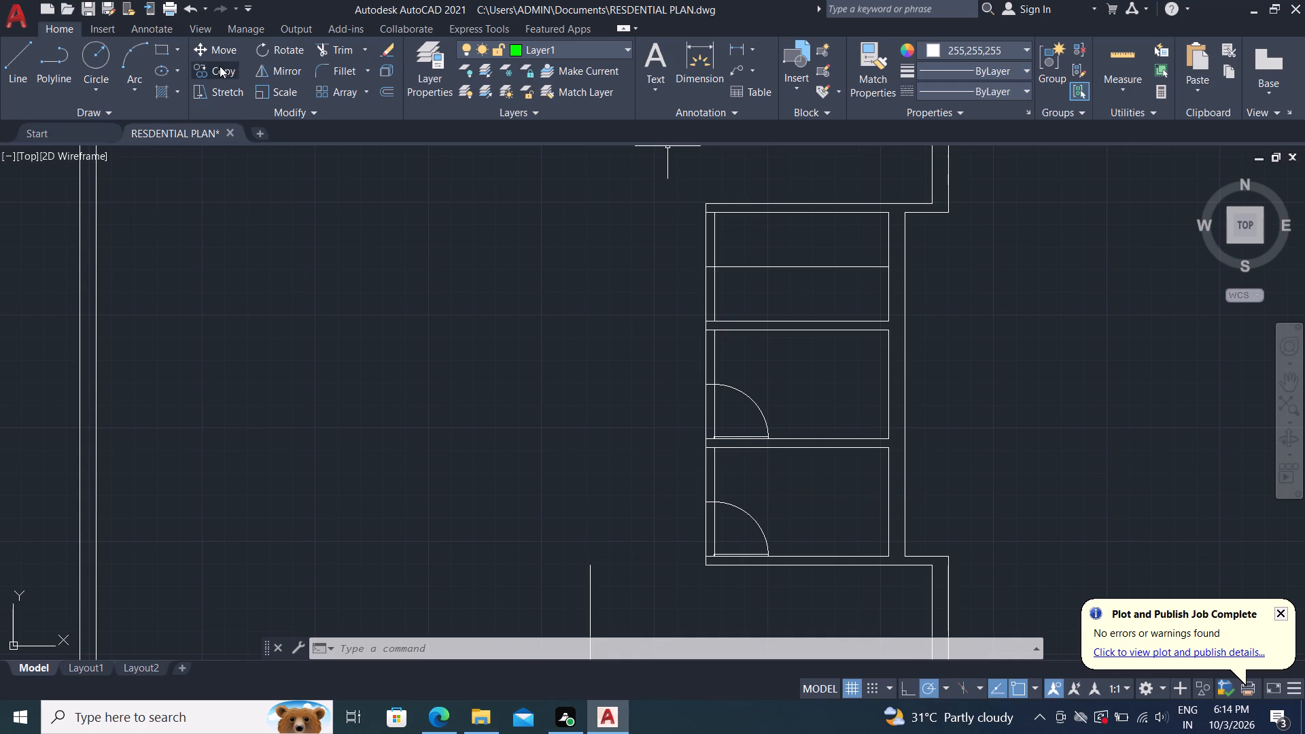
click(760, 414)
right_drag(752, 425, 744, 423)
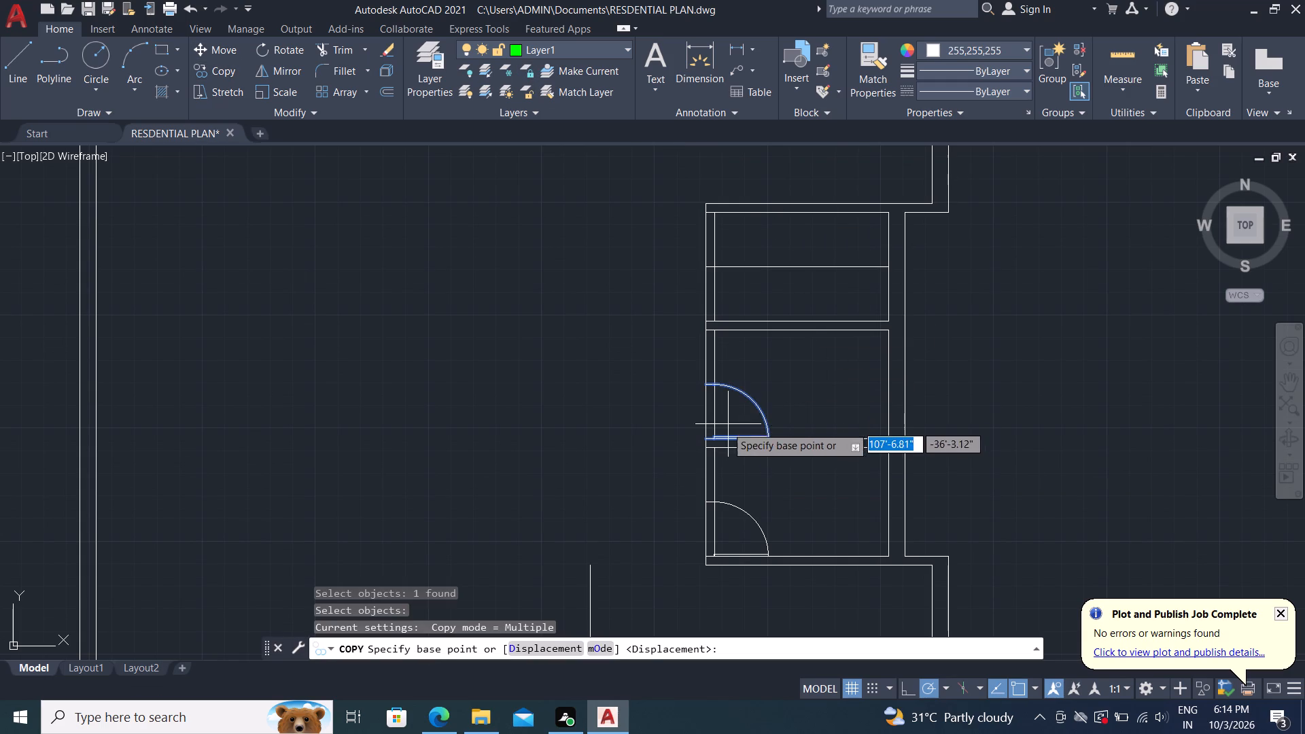
scroll(705, 444, up, 4)
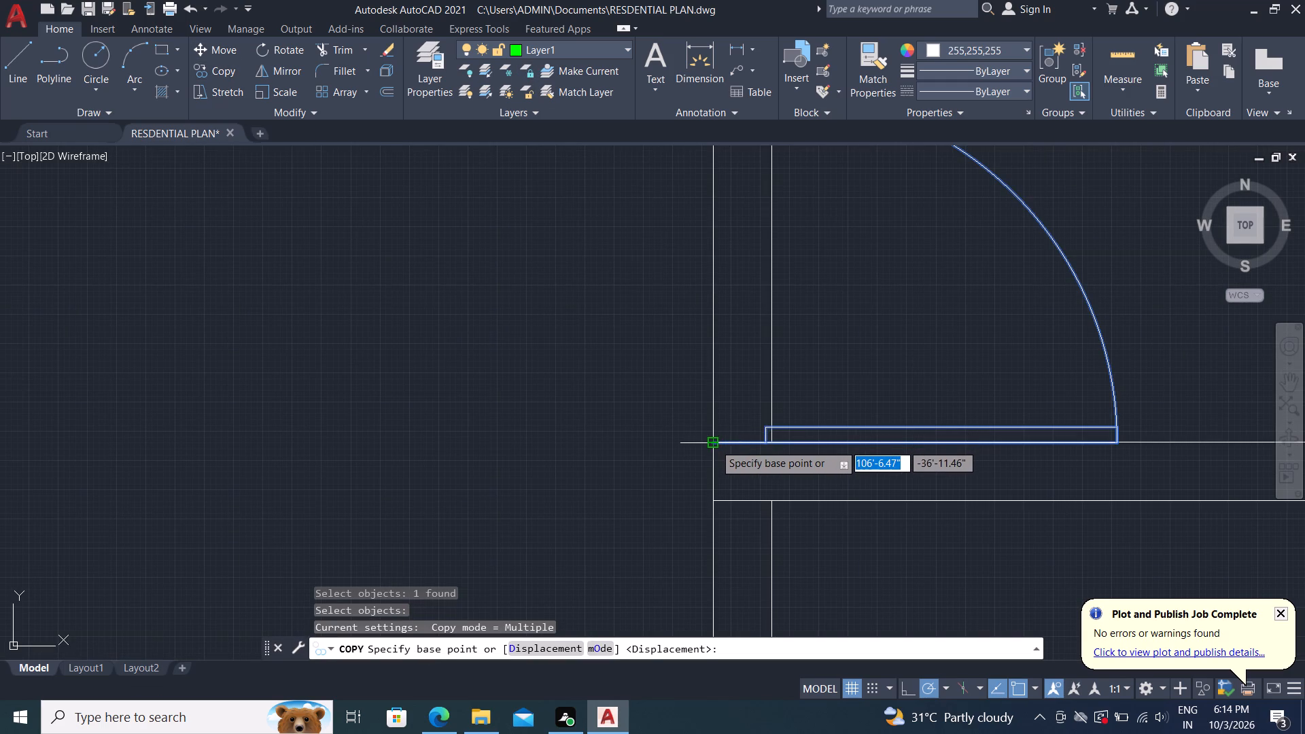
click(714, 444)
scroll(661, 360, down, 2)
middle_drag(658, 319, 712, 493)
middle_drag(724, 551, 725, 558)
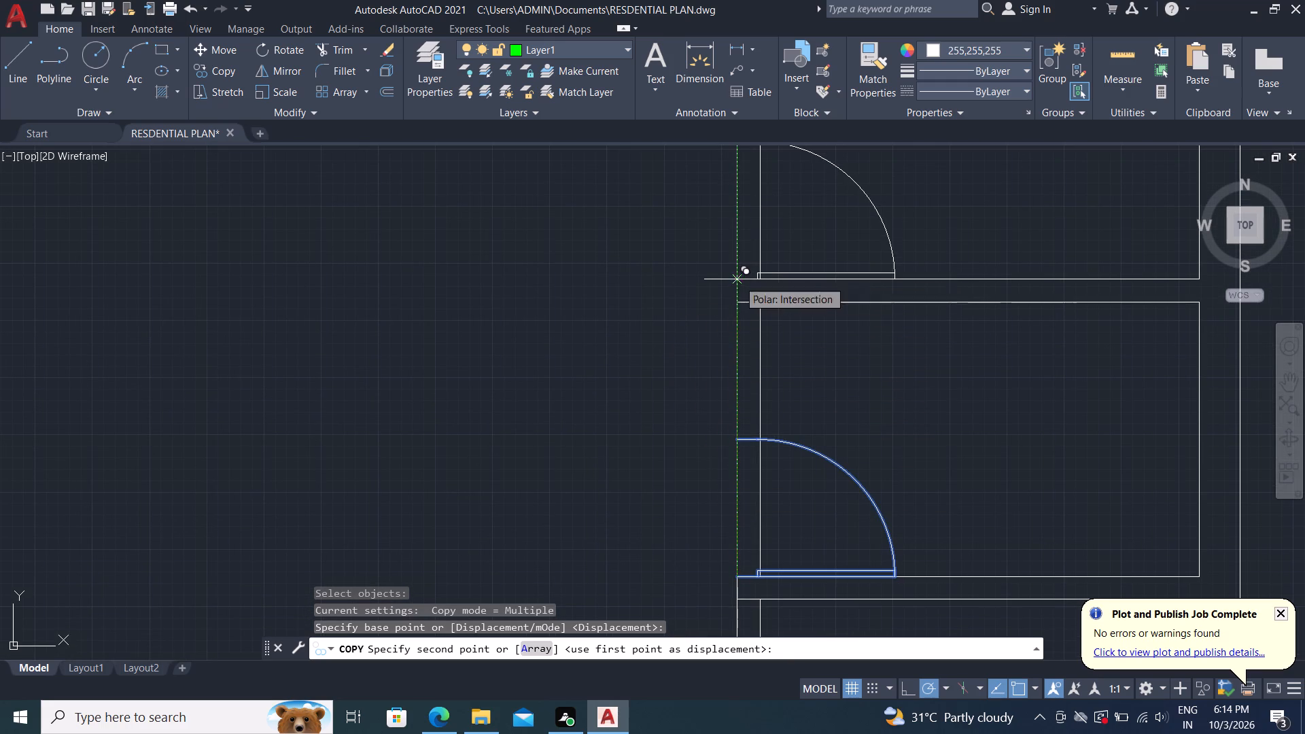
click(737, 279)
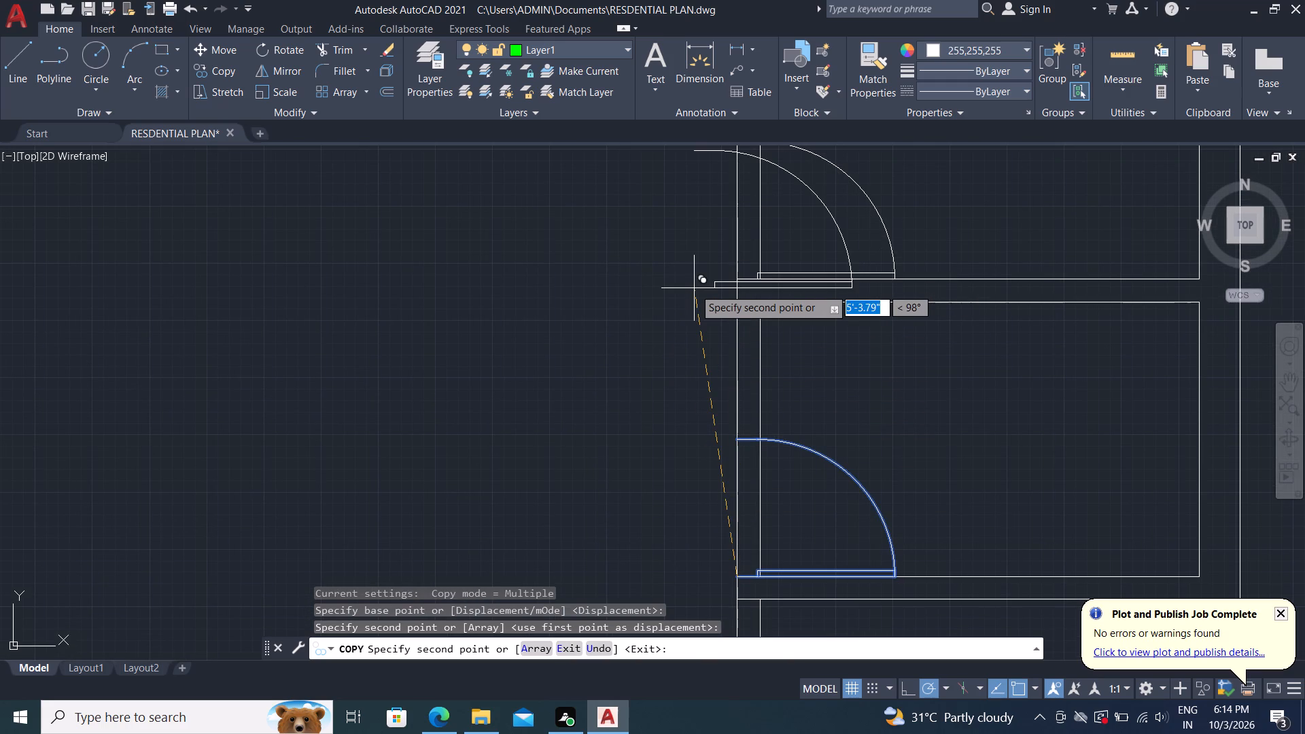
key(Escape)
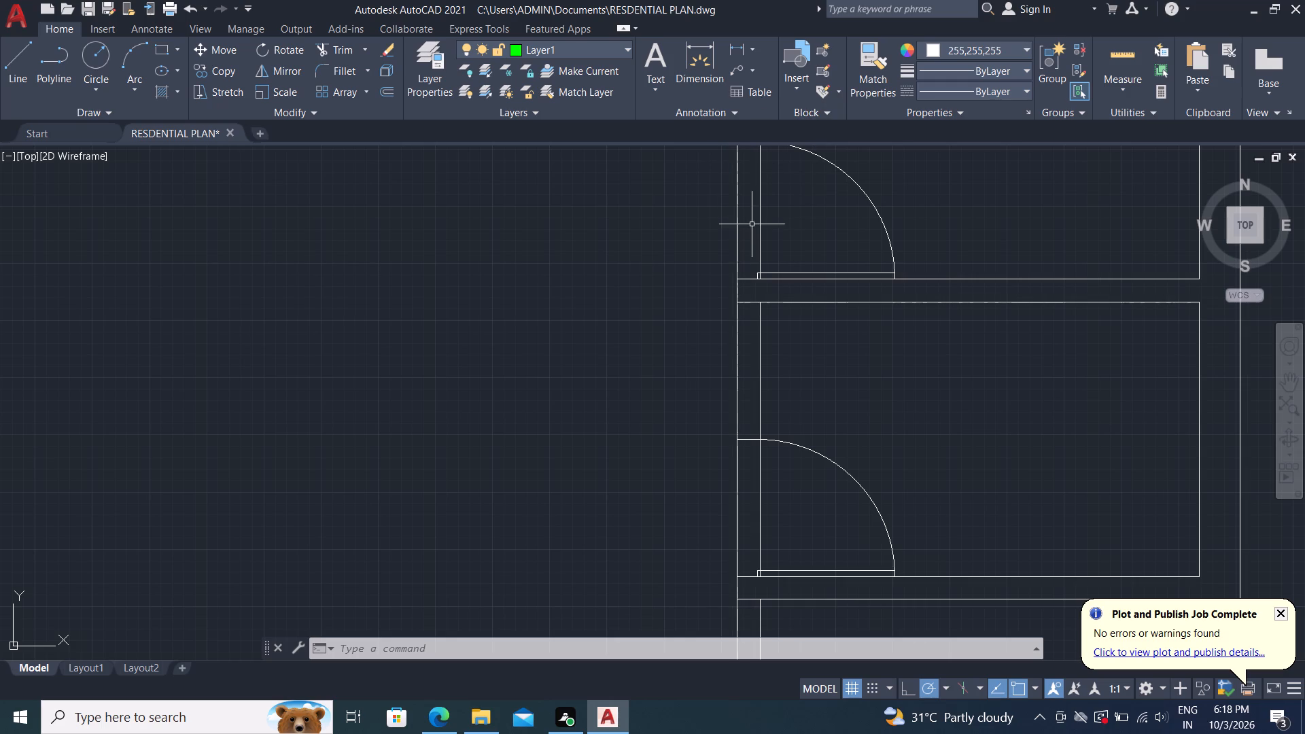
Trim away the horizontal line crossing the northernmost small room at its door's upper jamb.
text(tr)
key(space)
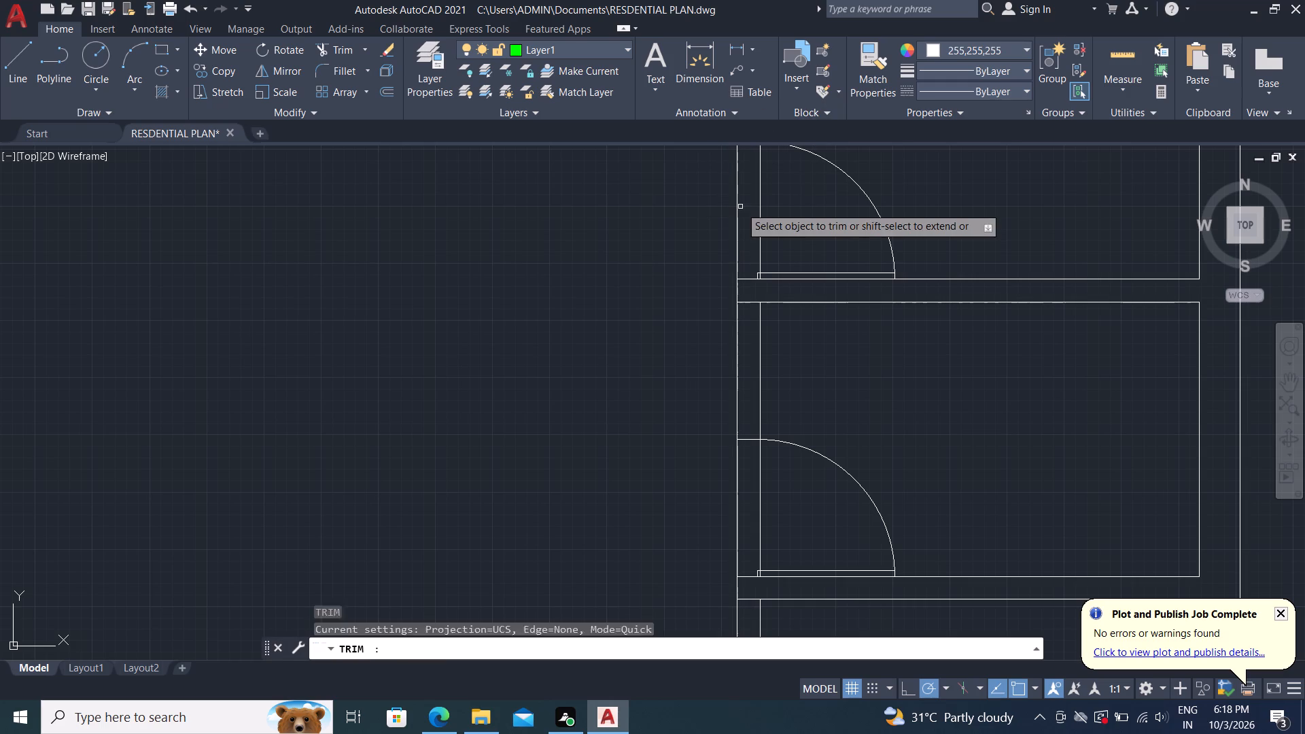
middle_drag(795, 211, 777, 355)
scroll(776, 353, down, 1)
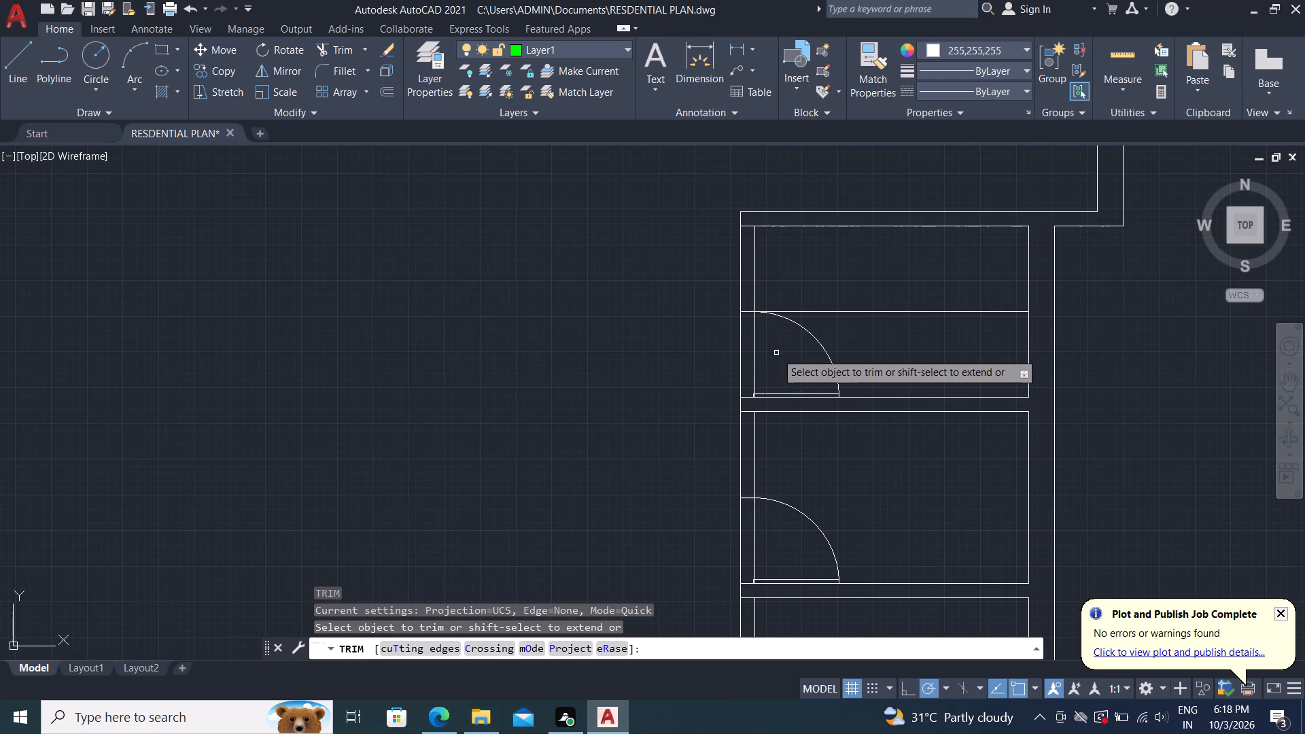
double_click(805, 313)
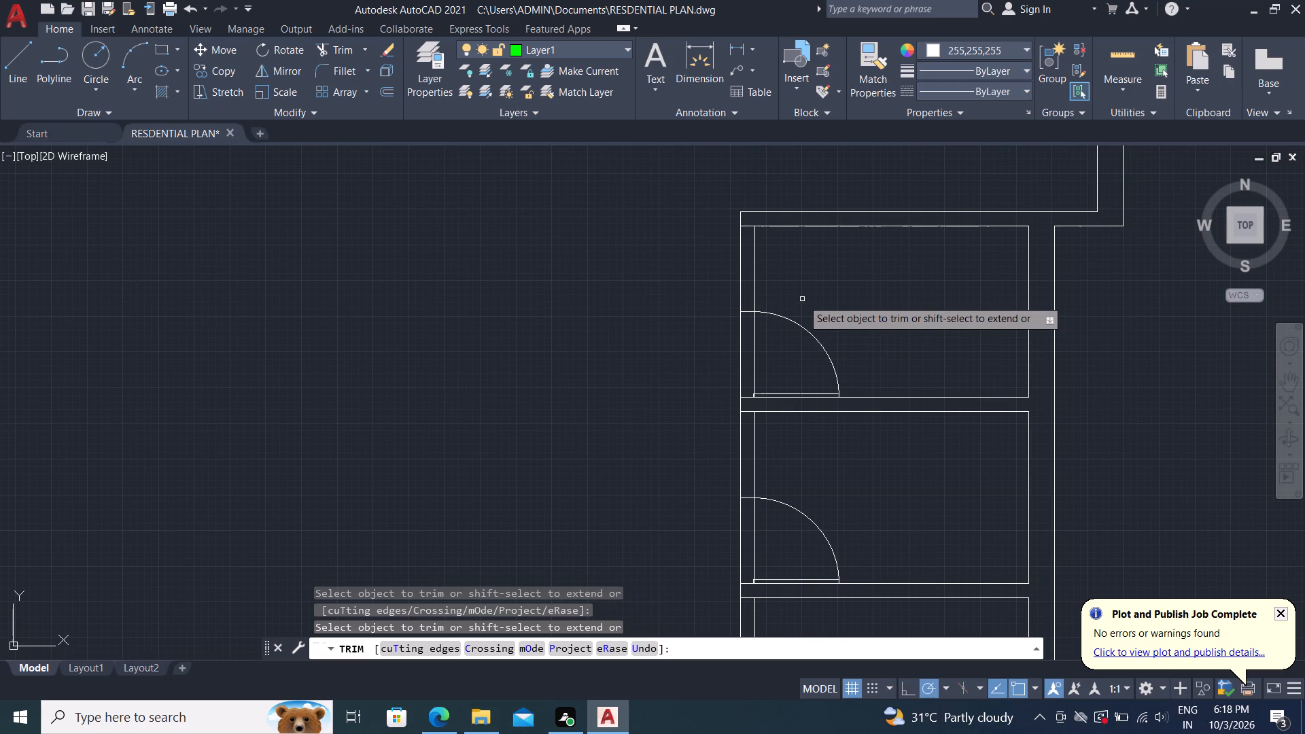
Trim the west wall's inner line across the northernmost small room's door opening, including the piece inside the door leaf.
click(754, 330)
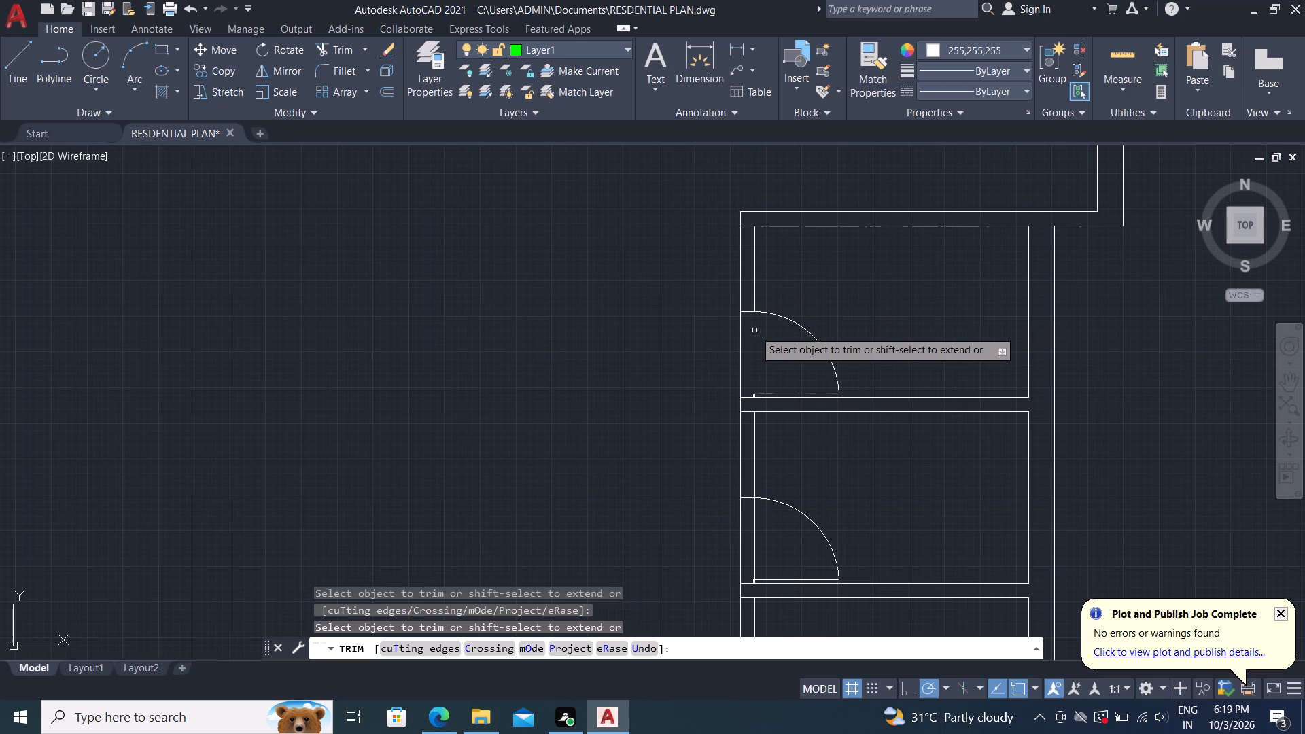
scroll(751, 397, up, 4)
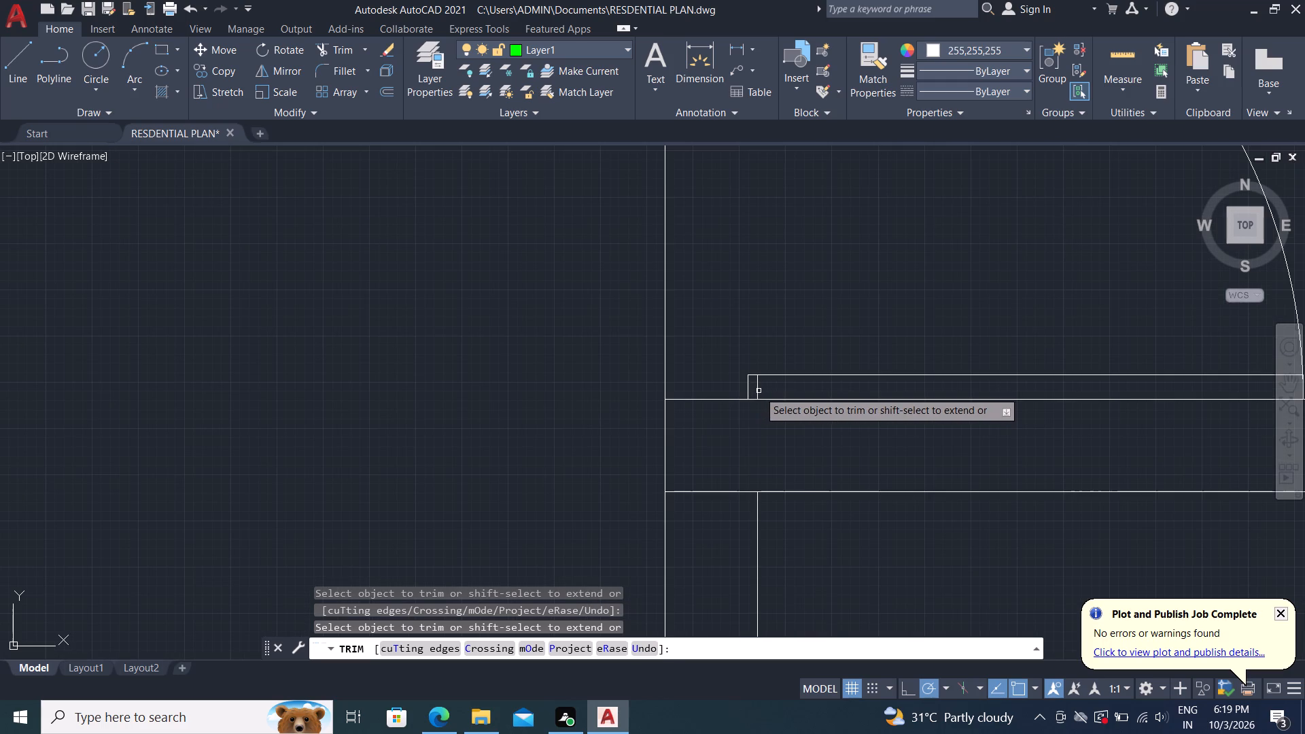
click(758, 391)
Trim the north wall's inner line where it crosses the west wall's thickness in the northernmost small room.
scroll(769, 338, down, 3)
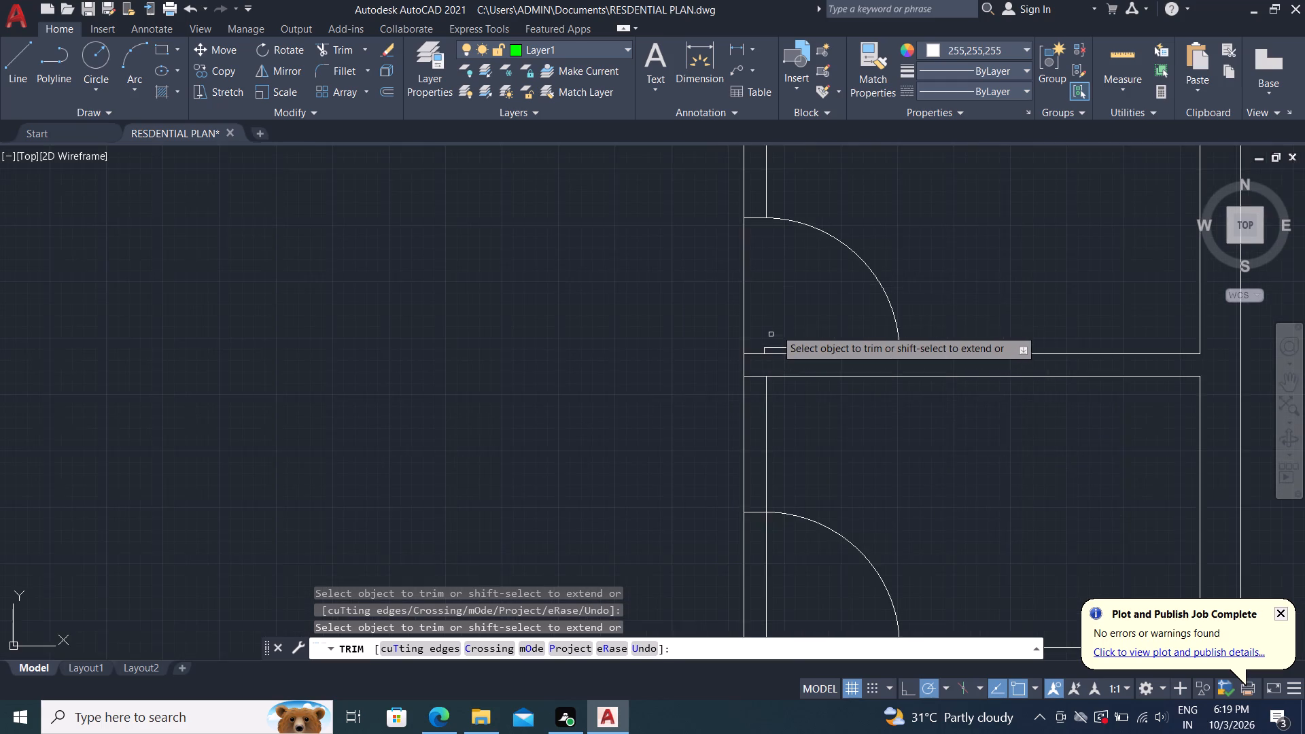
scroll(782, 322, down, 2)
scroll(784, 228, up, 3)
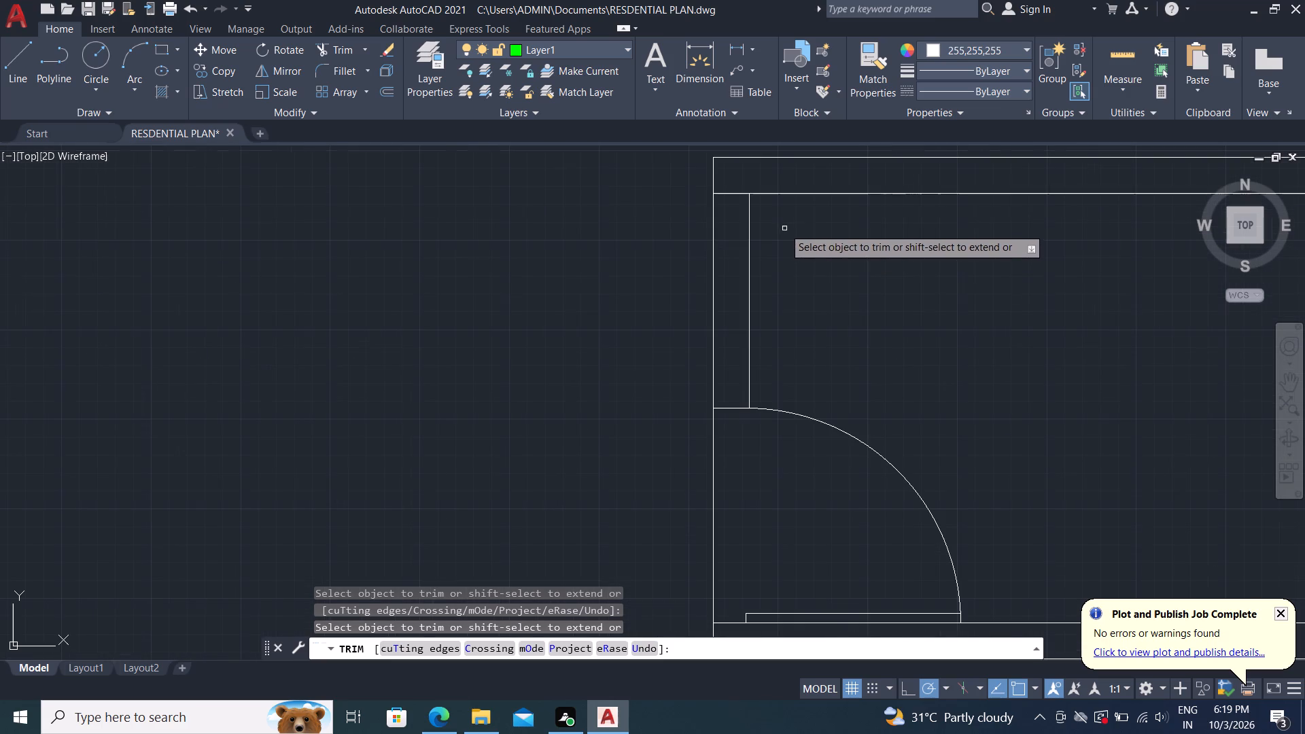
click(735, 195)
Trim the west wall's inner line across the middle small room's door opening, including the piece inside the door leaf.
scroll(590, 257, down, 4)
scroll(623, 364, up, 3)
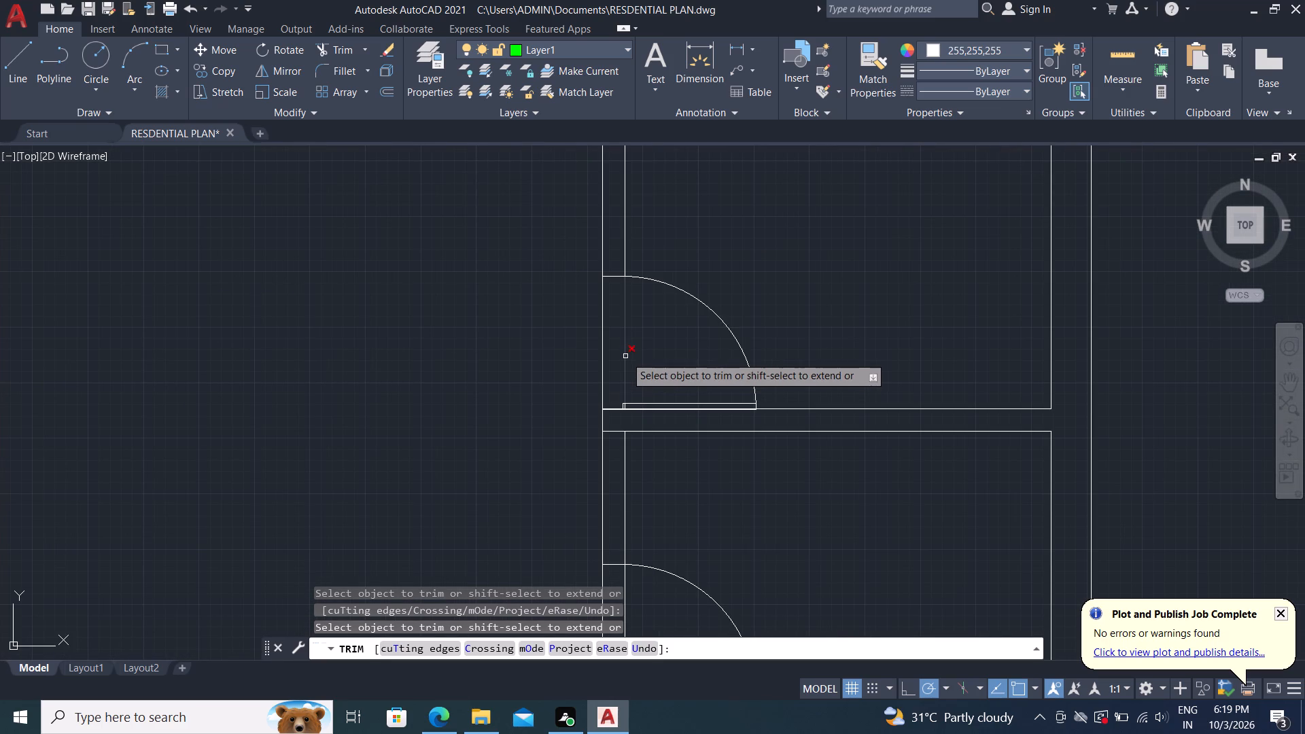
click(625, 355)
scroll(628, 398, up, 4)
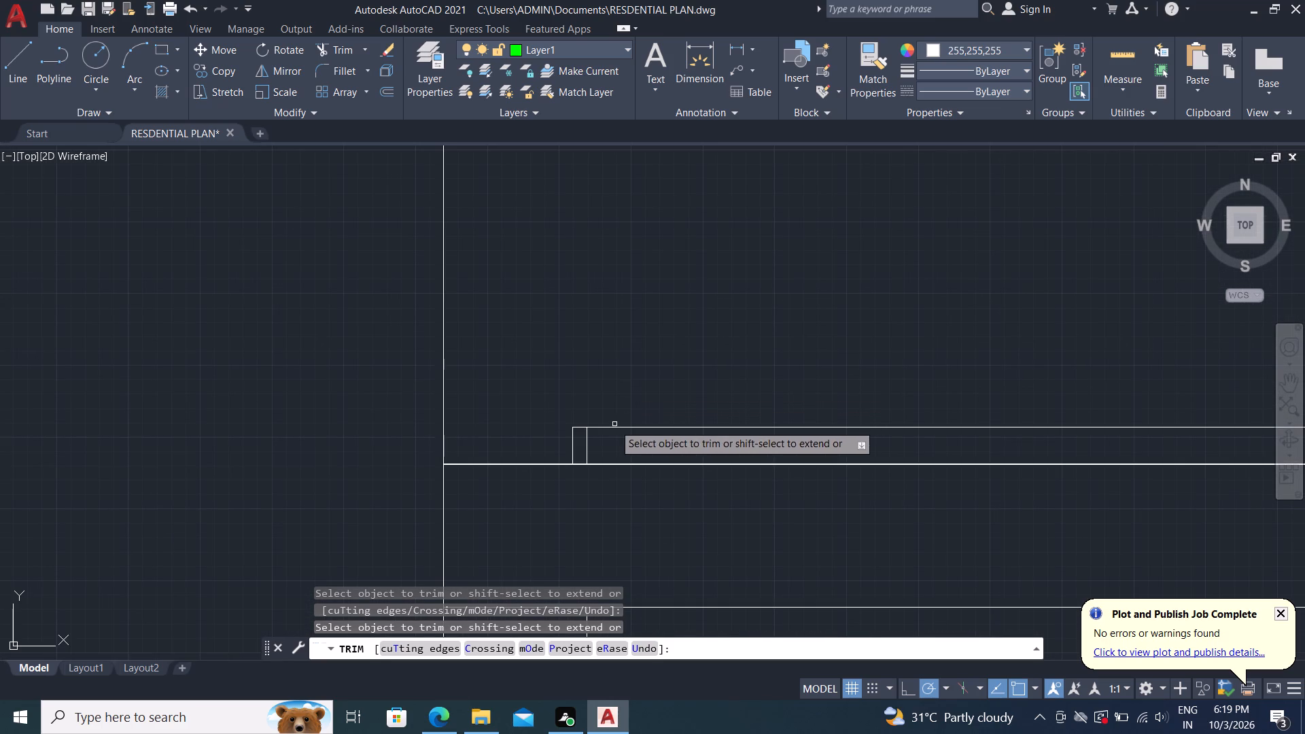
click(588, 442)
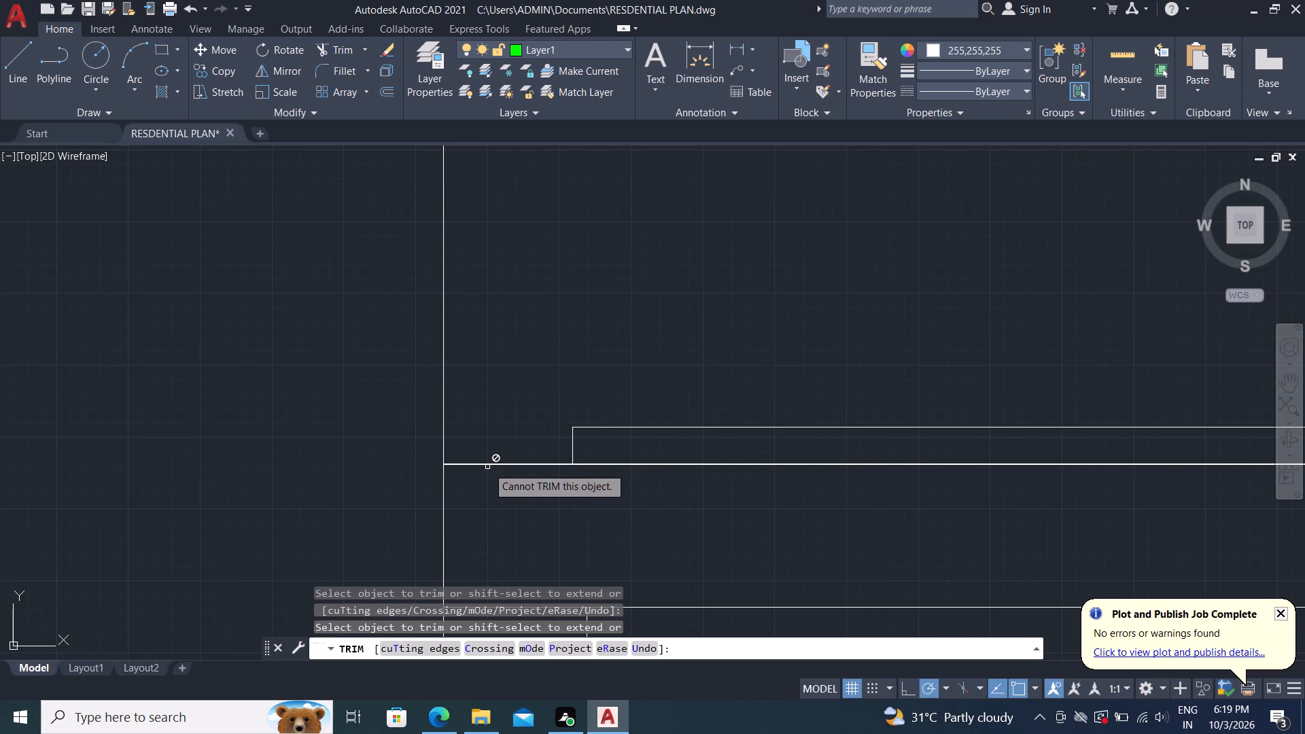
click(495, 467)
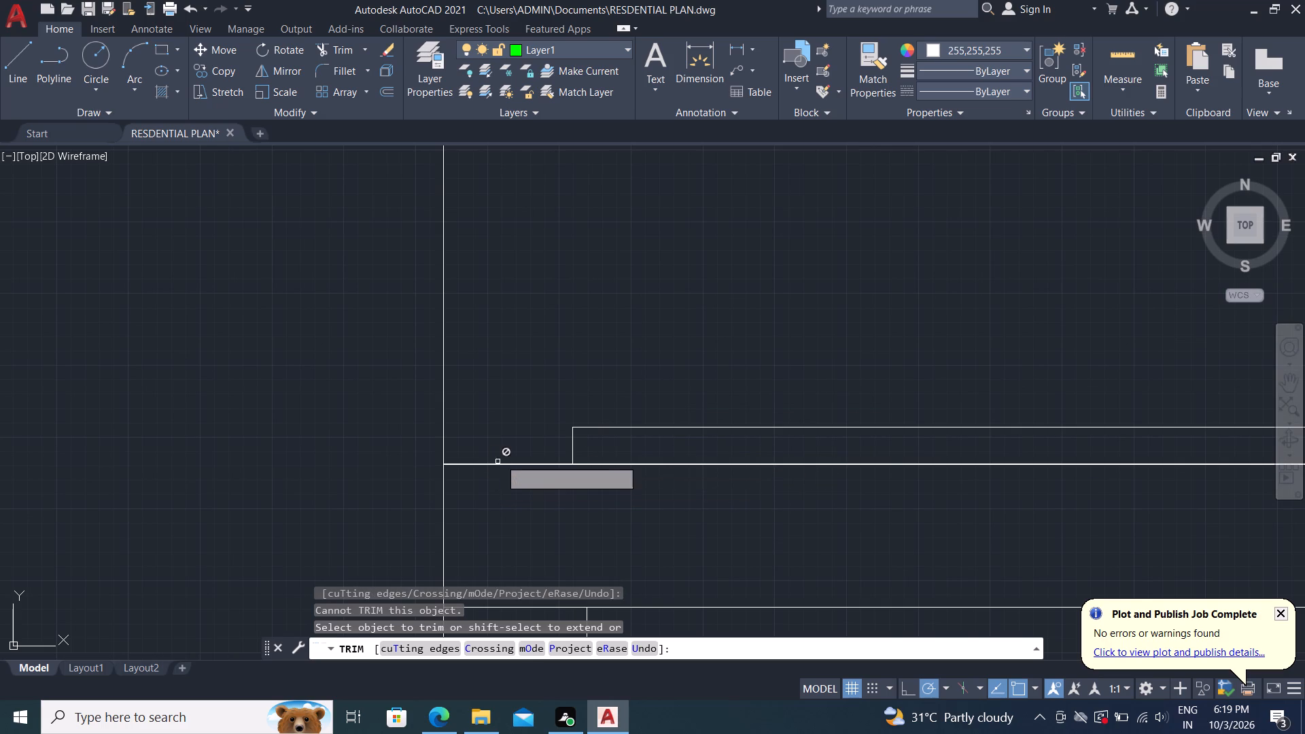
Trim the west wall's inner line across the southernmost small room's door opening, including the piece inside the door leaf.
scroll(517, 419, down, 4)
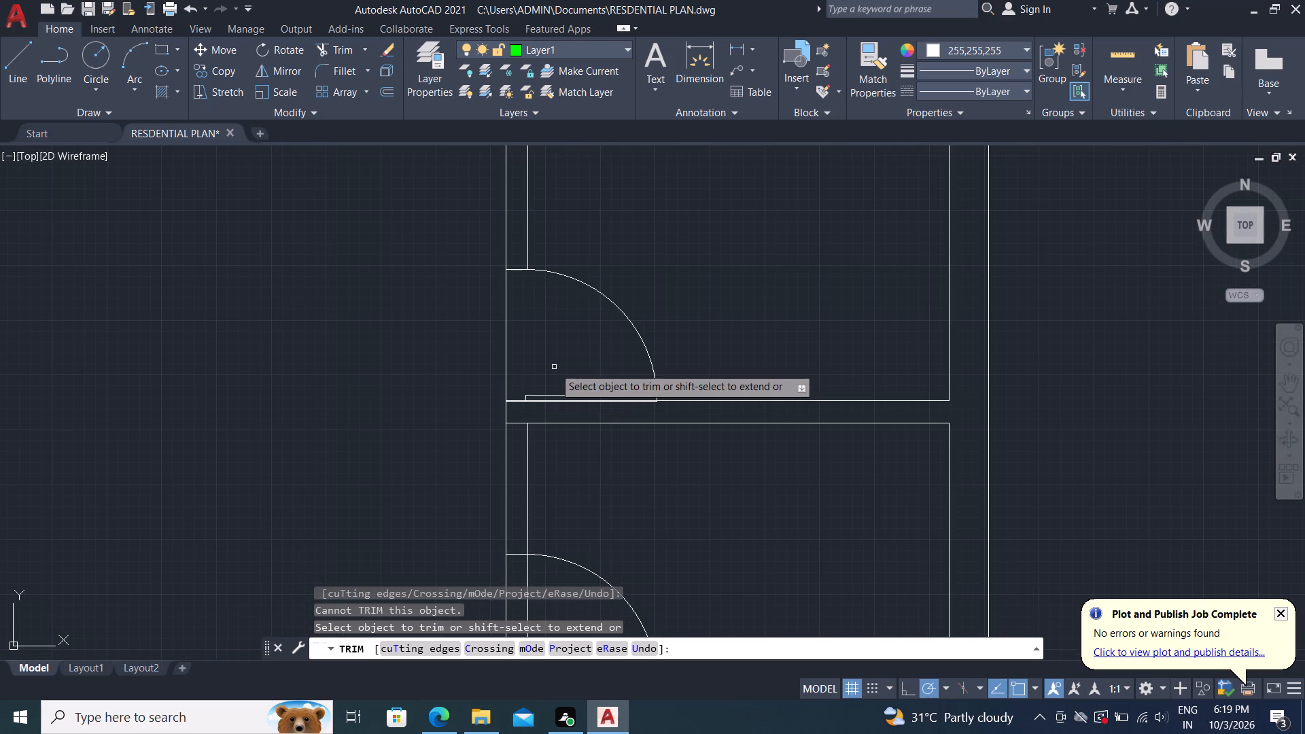
scroll(554, 367, down, 1)
middle_drag(458, 493, 529, 364)
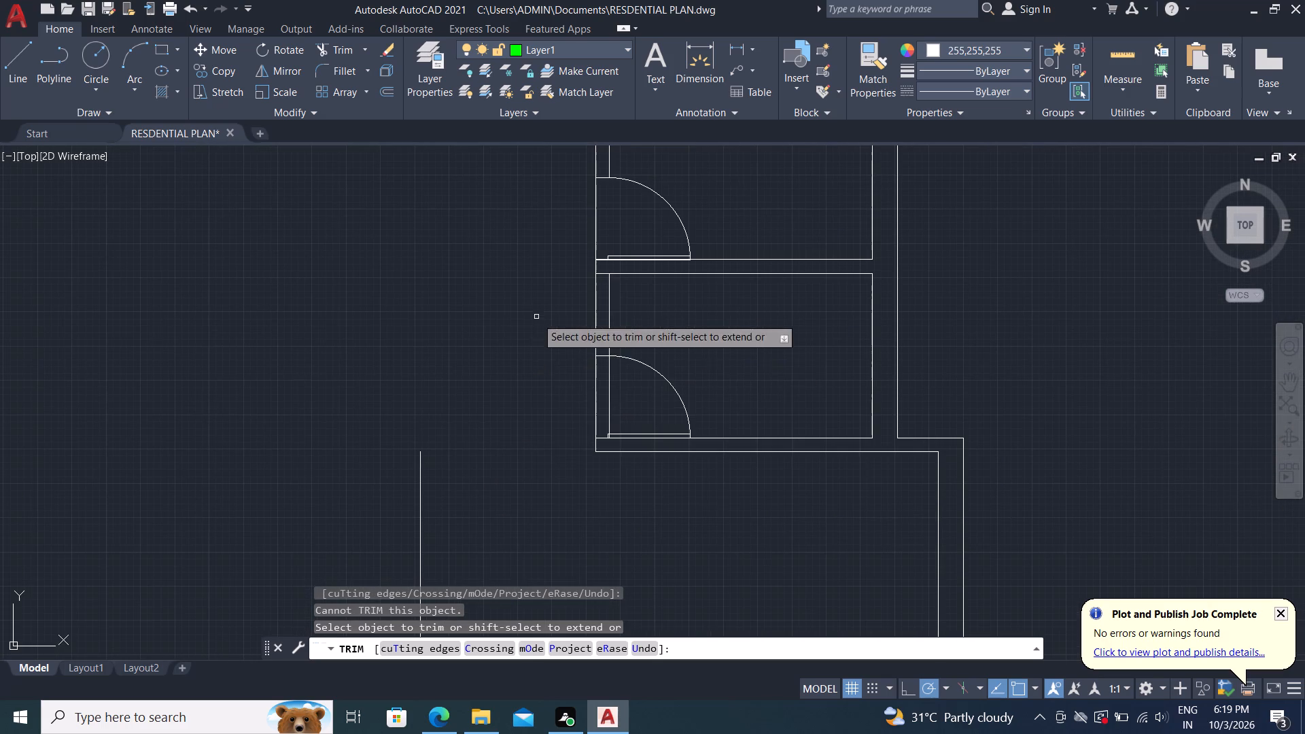
scroll(546, 430, up, 4)
scroll(908, 324, down, 3)
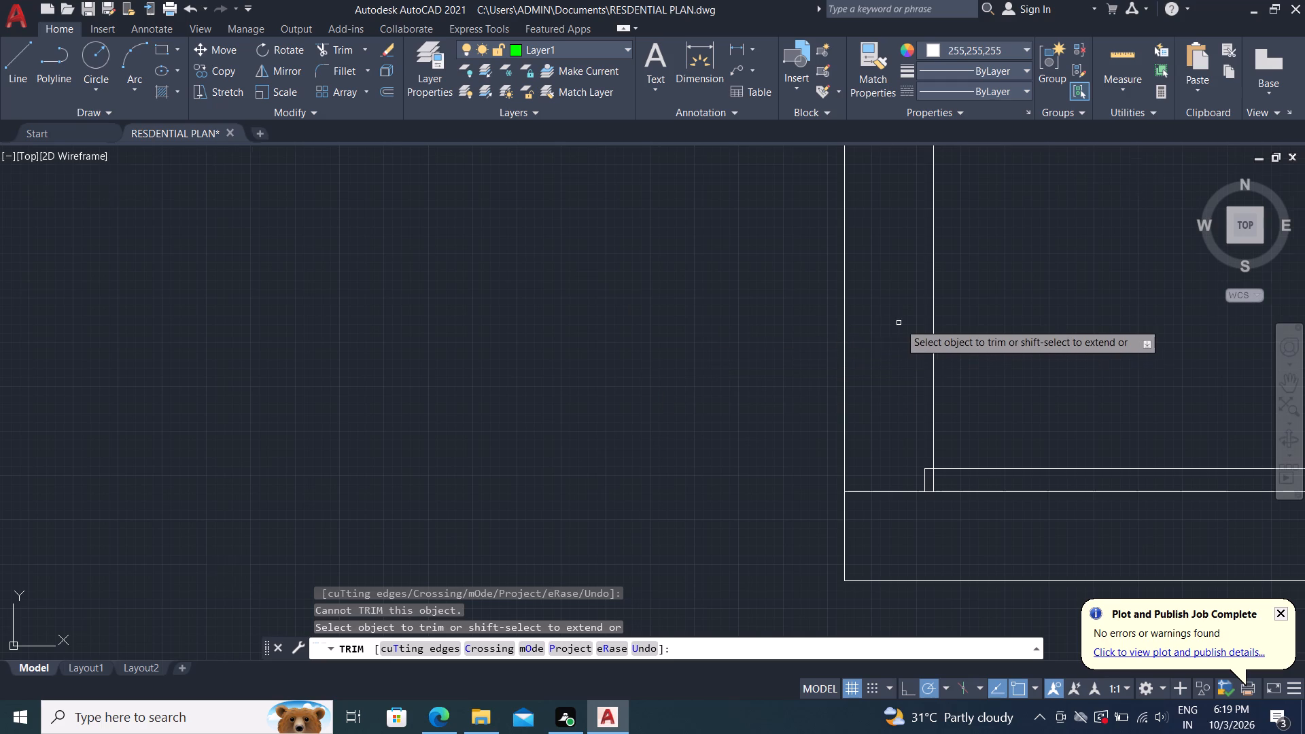
click(915, 324)
scroll(895, 341, up, 3)
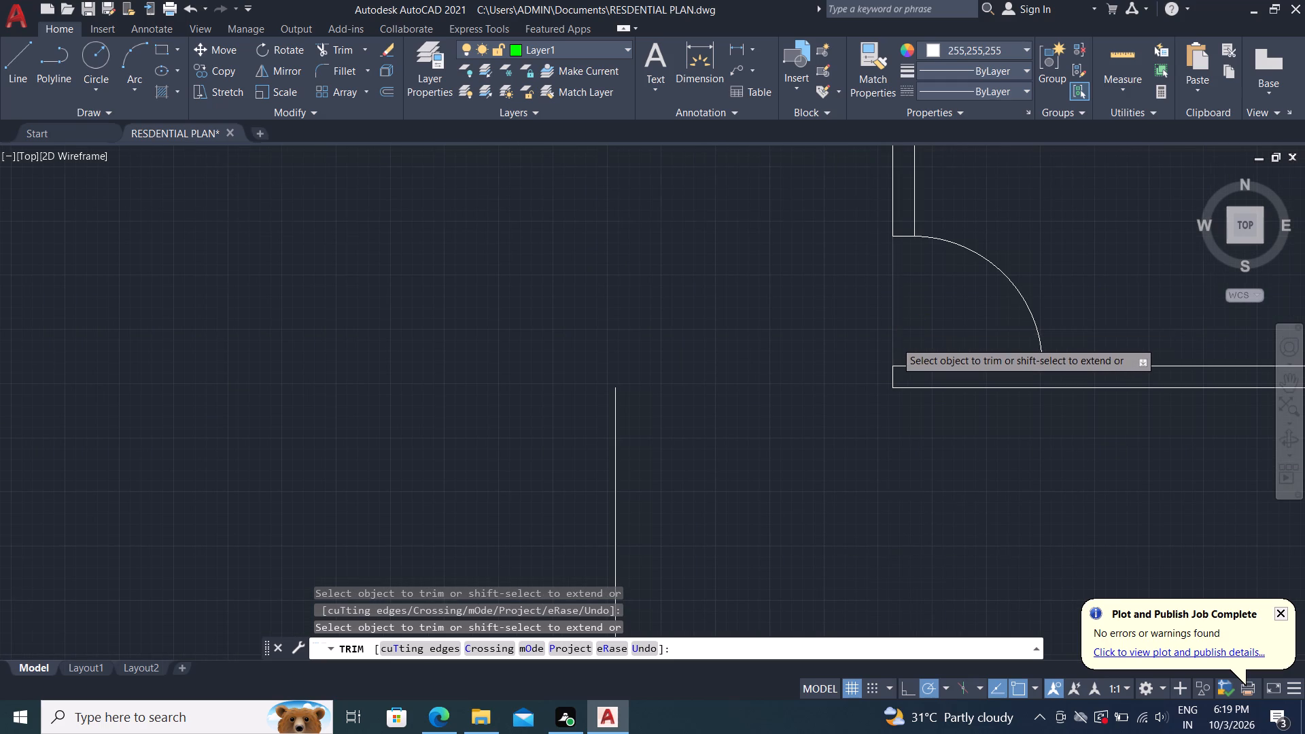
scroll(975, 423, up, 1)
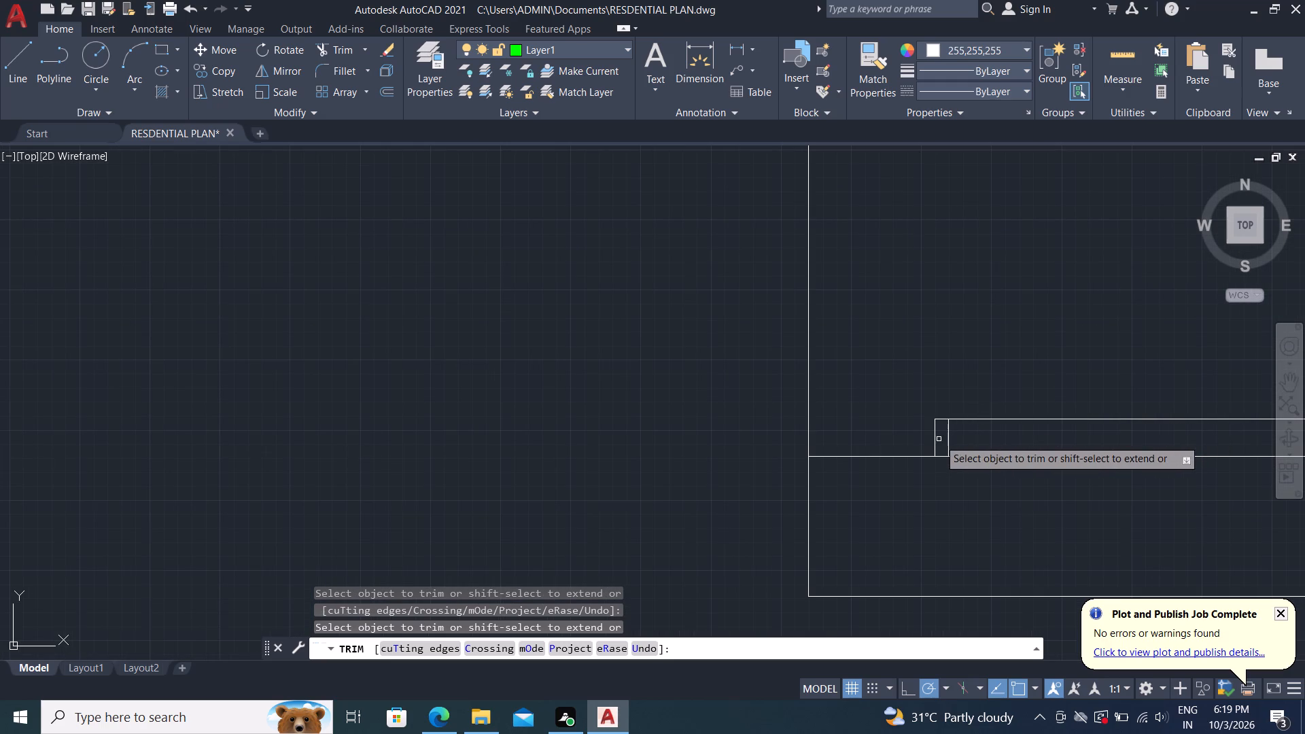
click(949, 437)
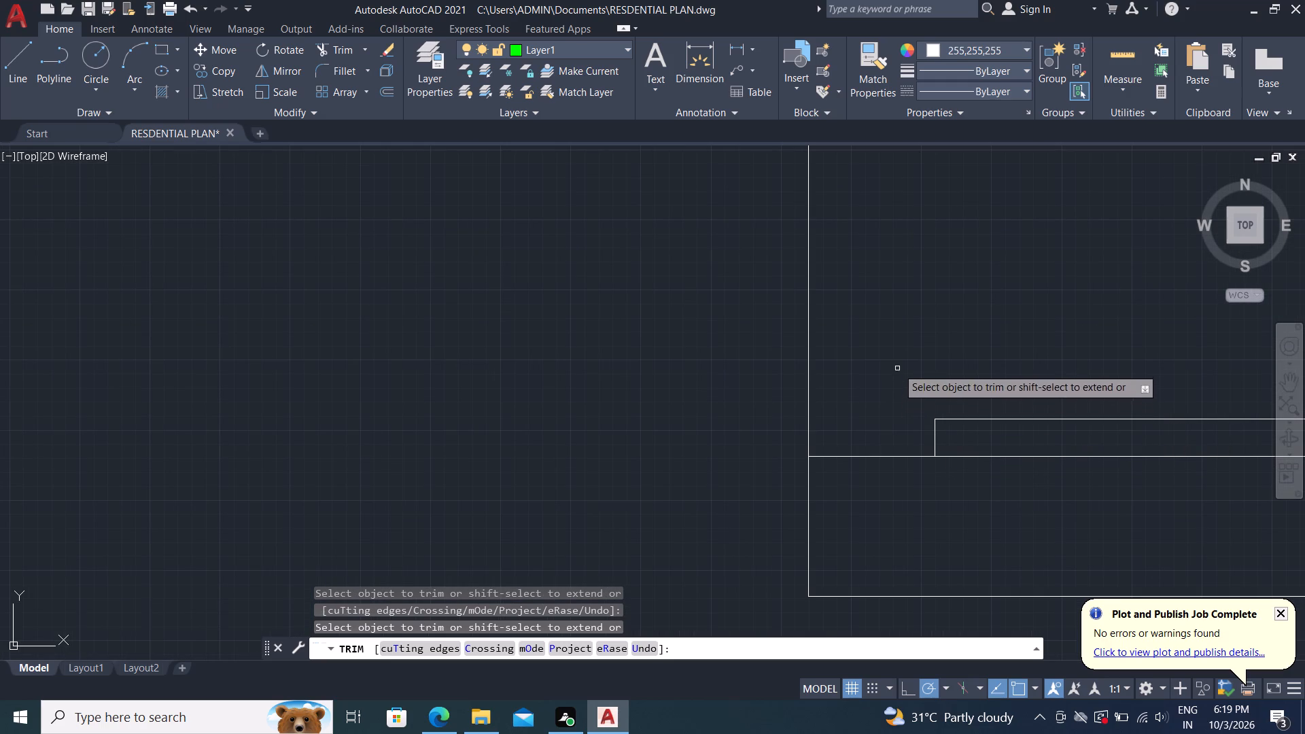
Extend both lines of the southeast room's north wall westward, and its west wall line north to meet the upper one.
key(Escape)
scroll(860, 372, down, 2)
scroll(837, 321, down, 3)
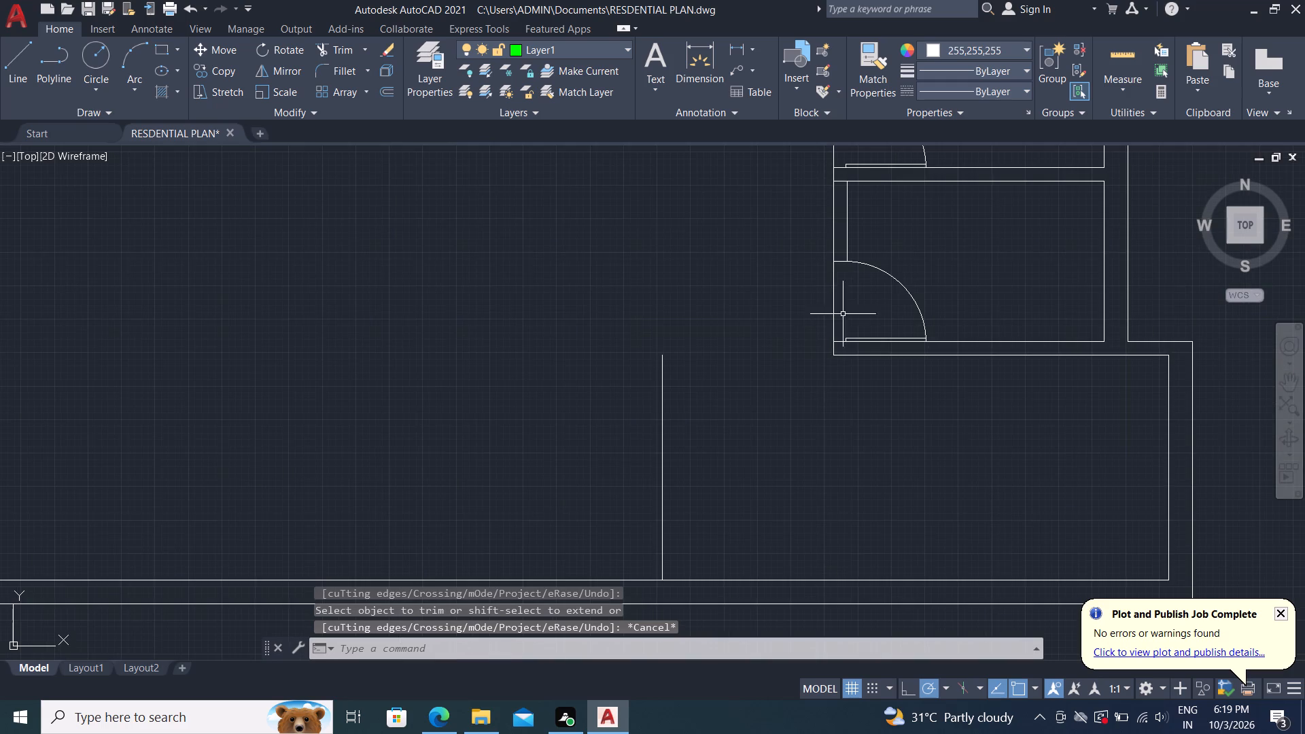
scroll(1007, 246, down, 2)
middle_drag(1006, 229, 952, 417)
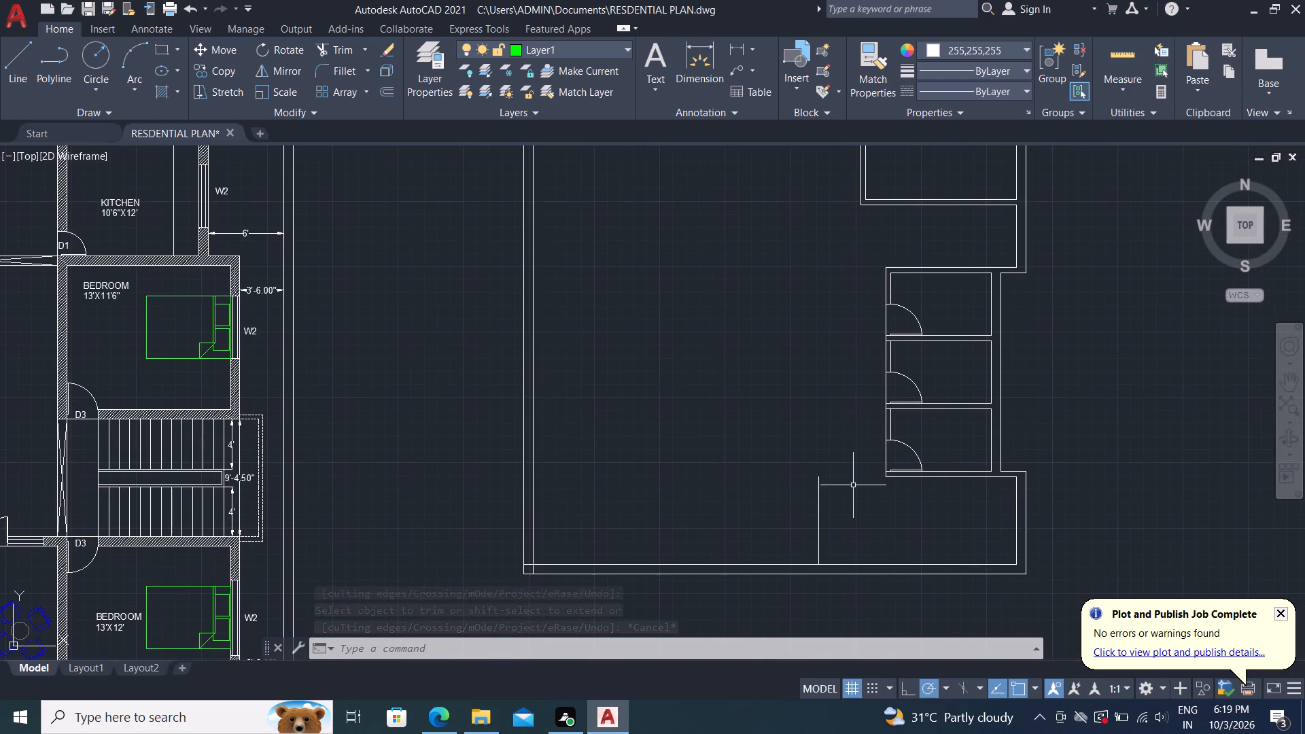
key(e)
key(x)
key(space)
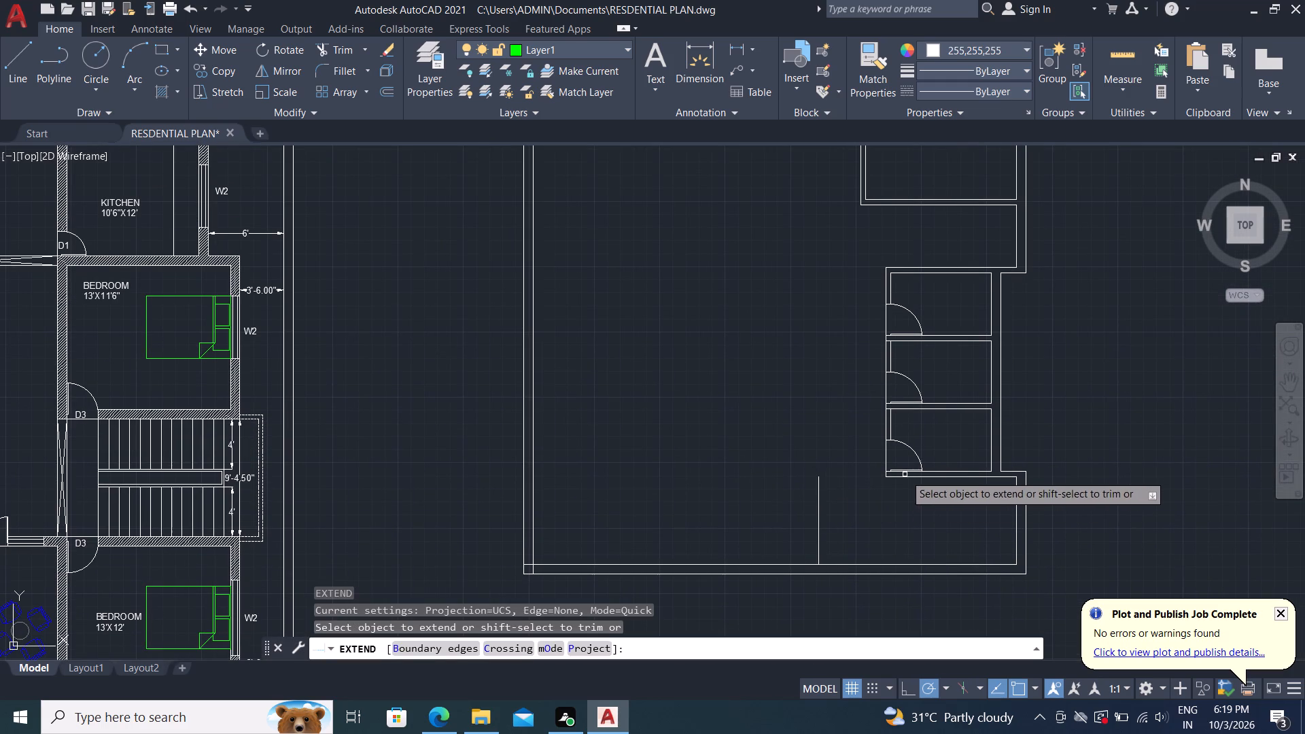
click(898, 477)
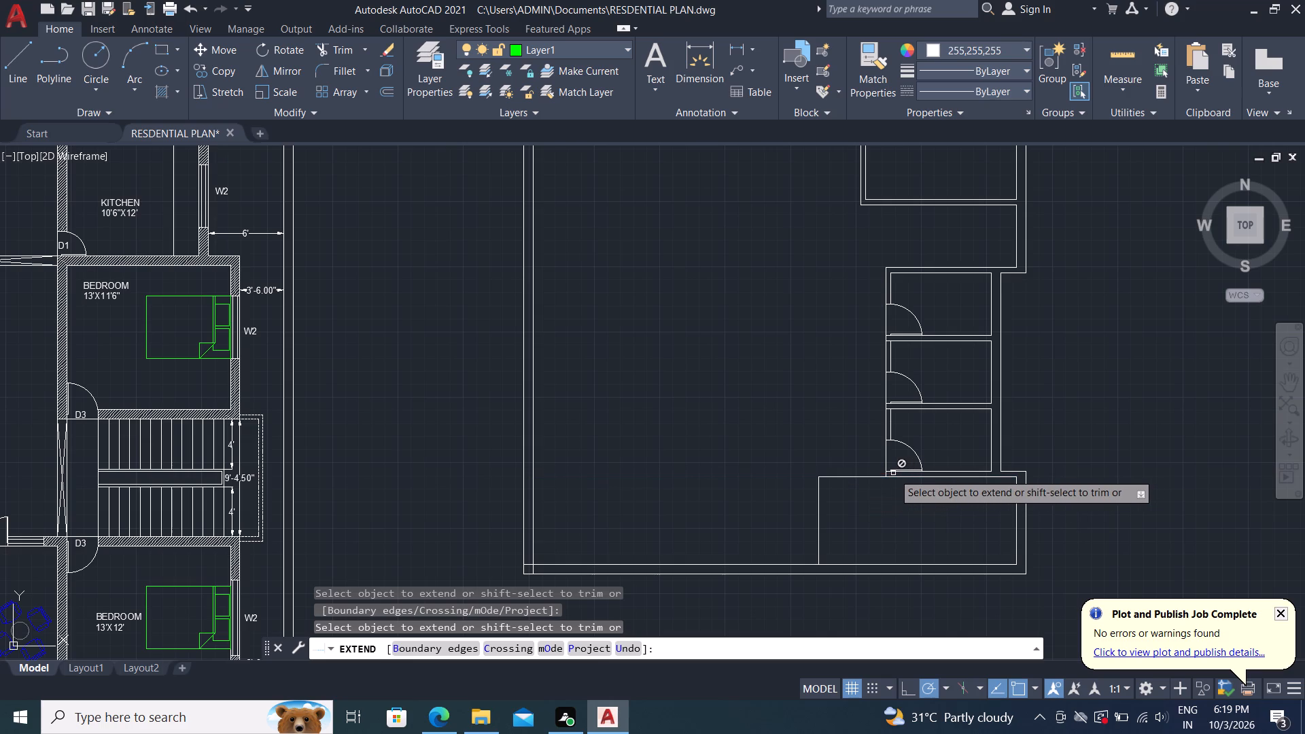
scroll(893, 474, up, 3)
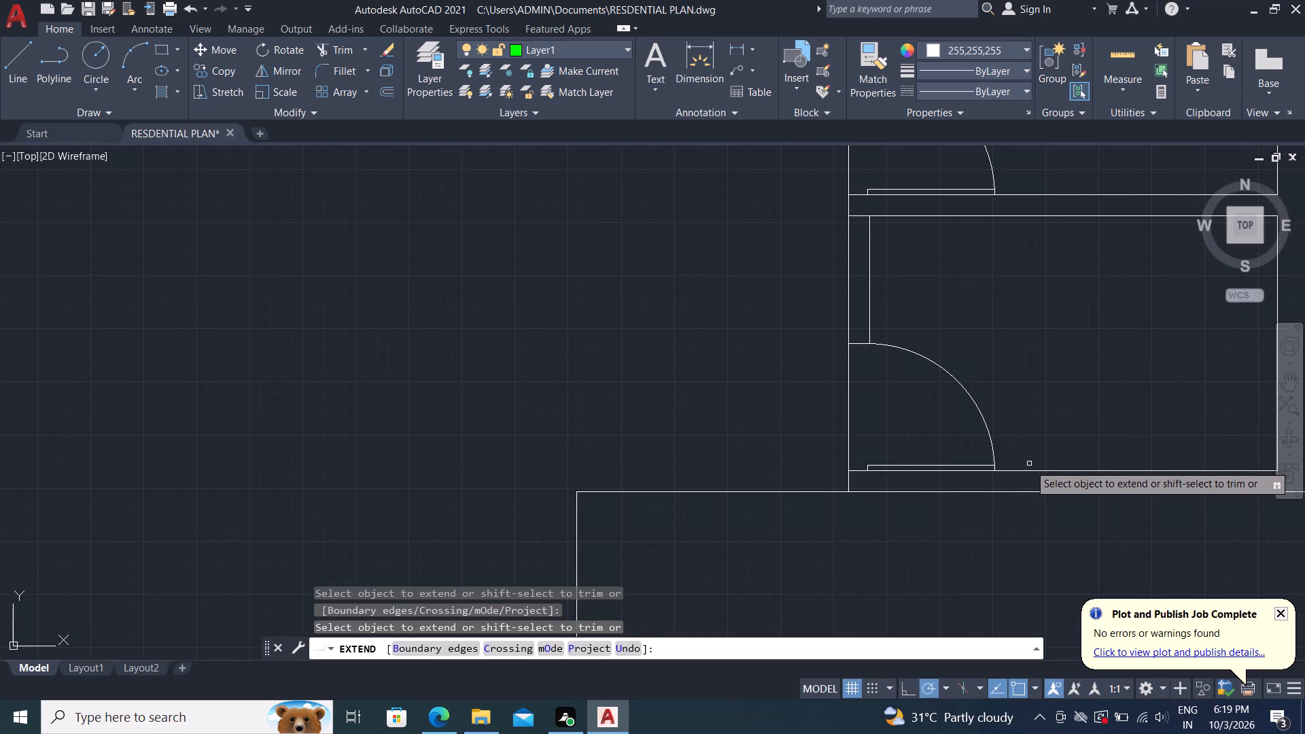
scroll(1024, 472, down, 2)
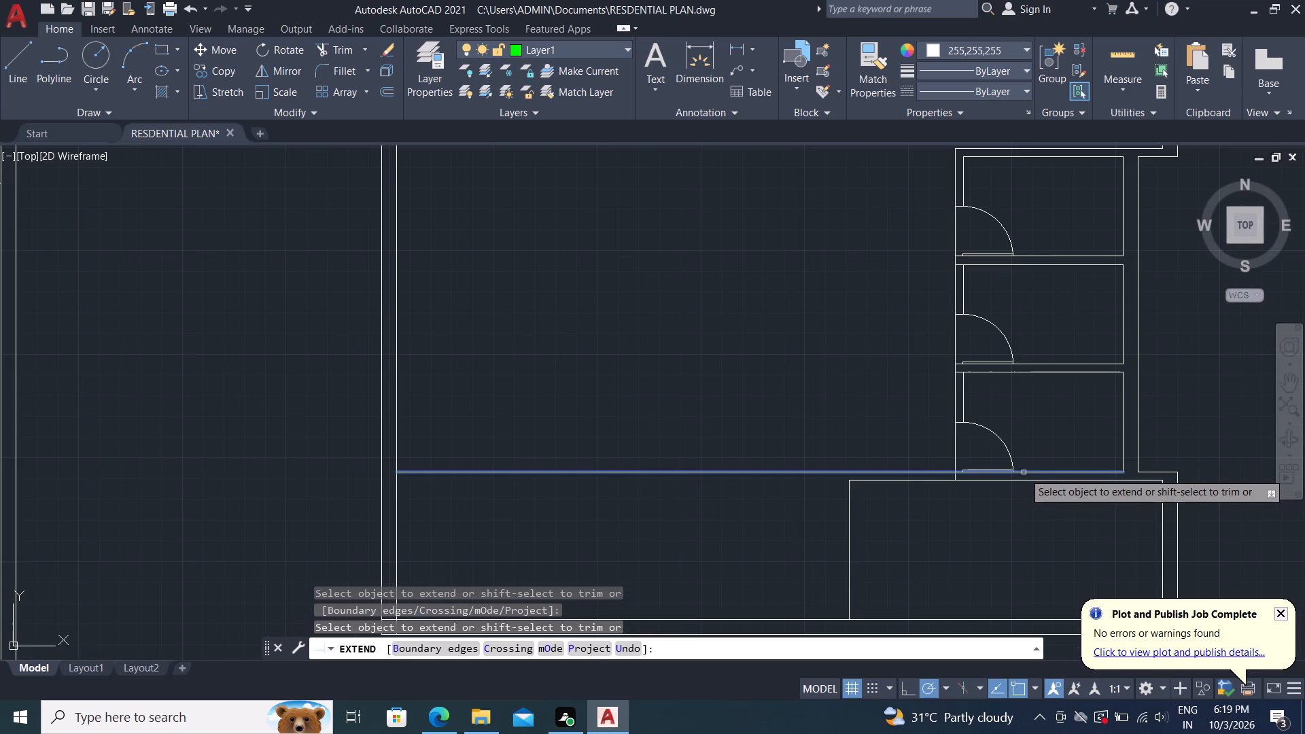
click(1024, 472)
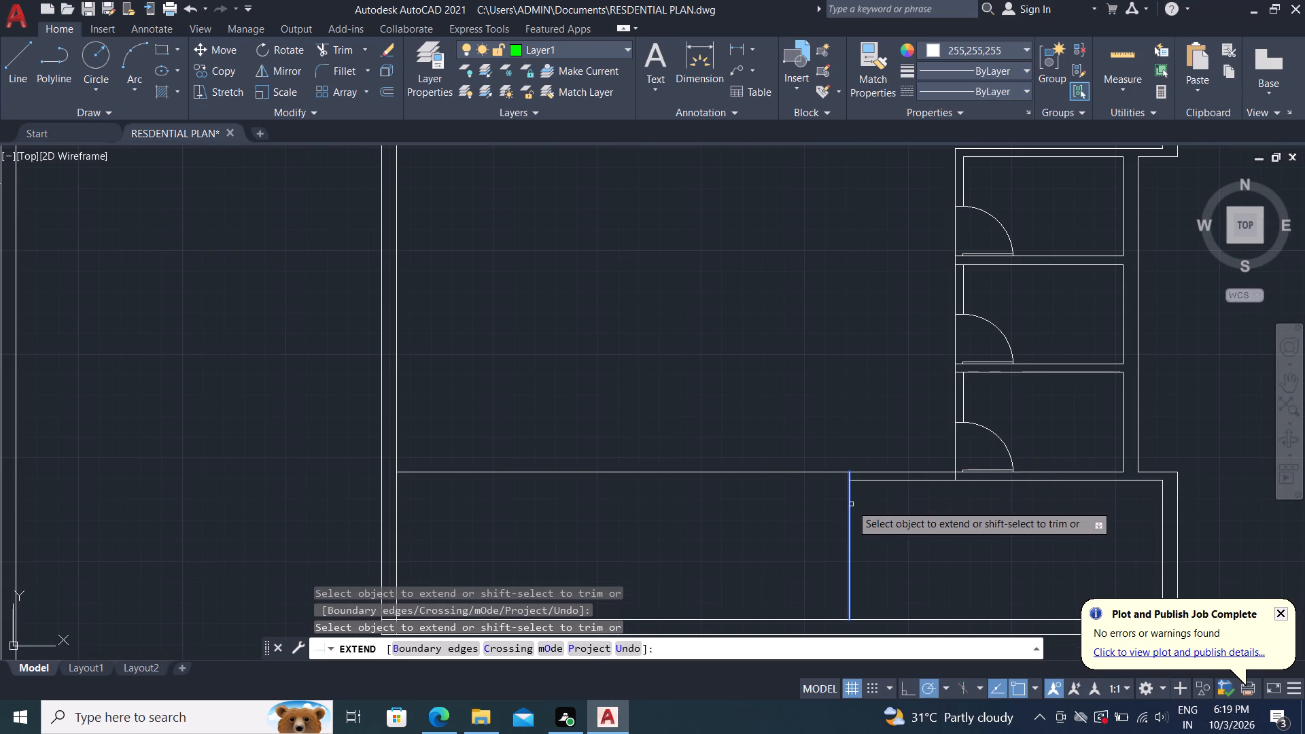
click(851, 504)
key(Escape)
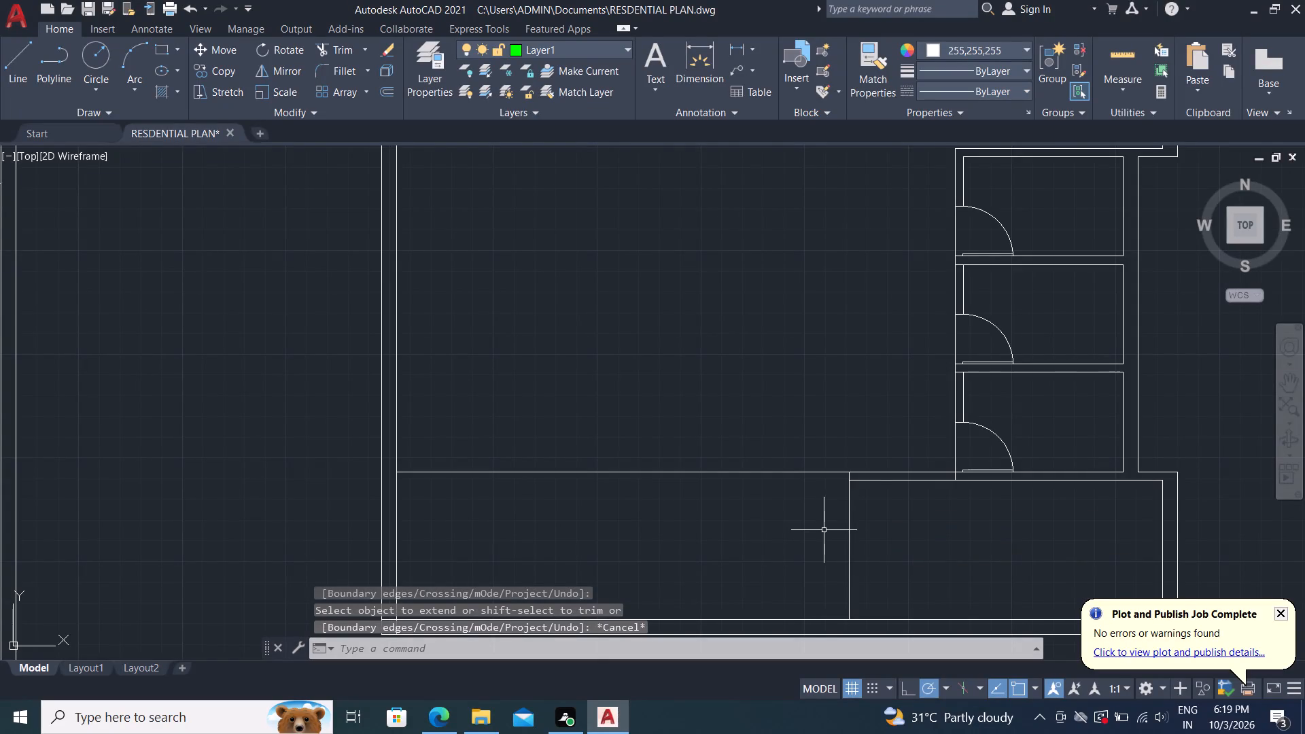
Offset the southeast room's west wall line 5" to the west.
text(o 5)
key(shift+quotedbl)
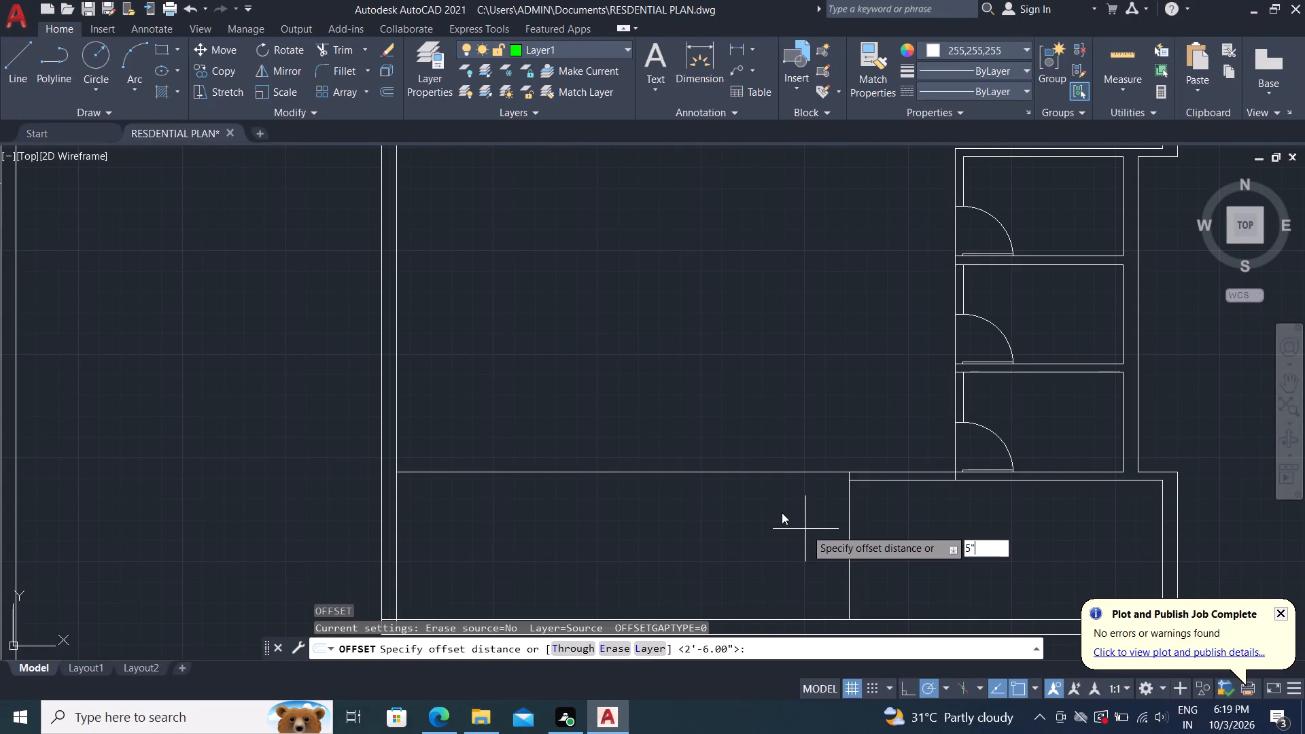
key(Return)
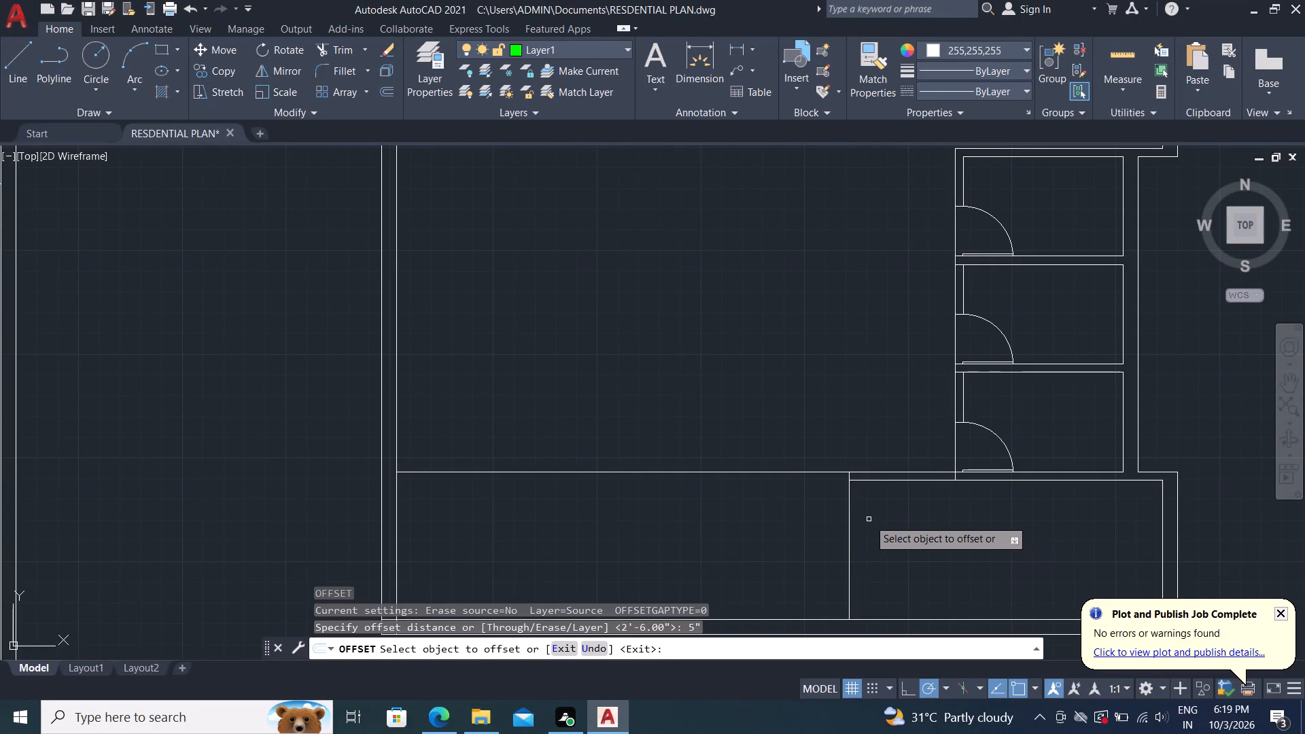
click(850, 529)
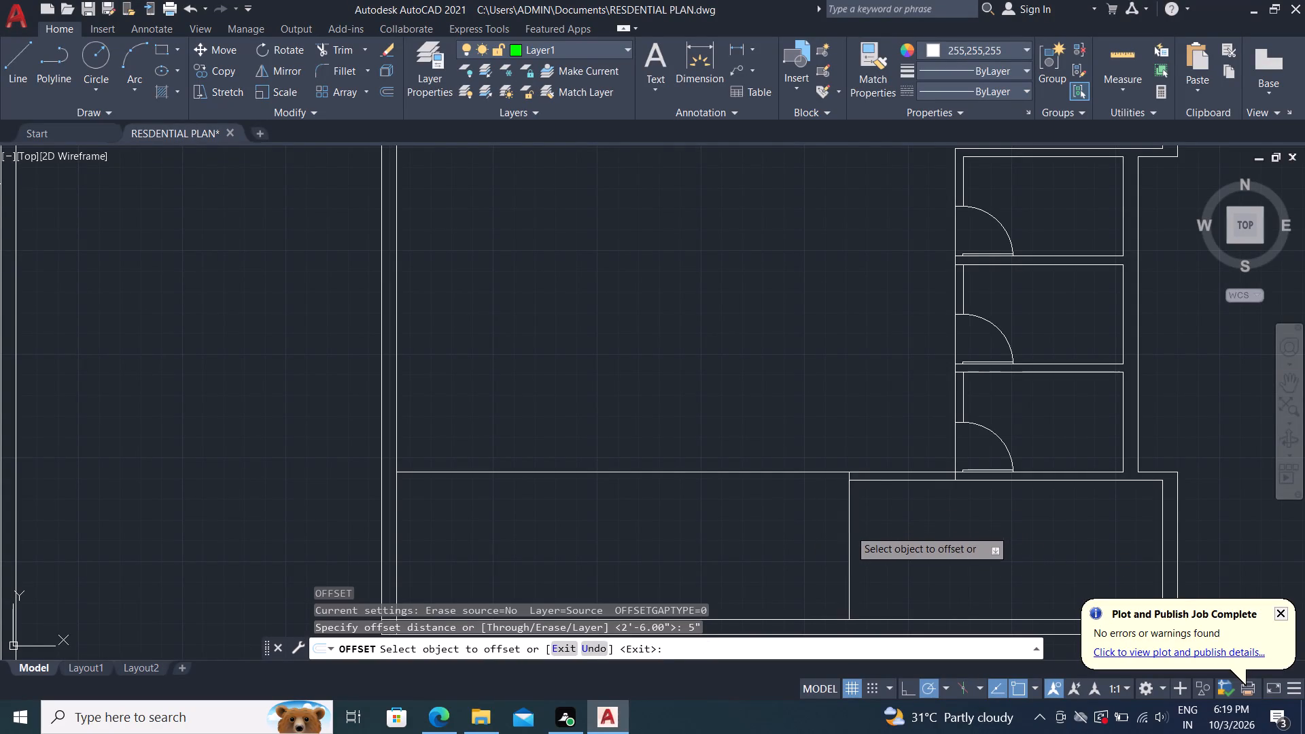
click(812, 559)
key(Escape)
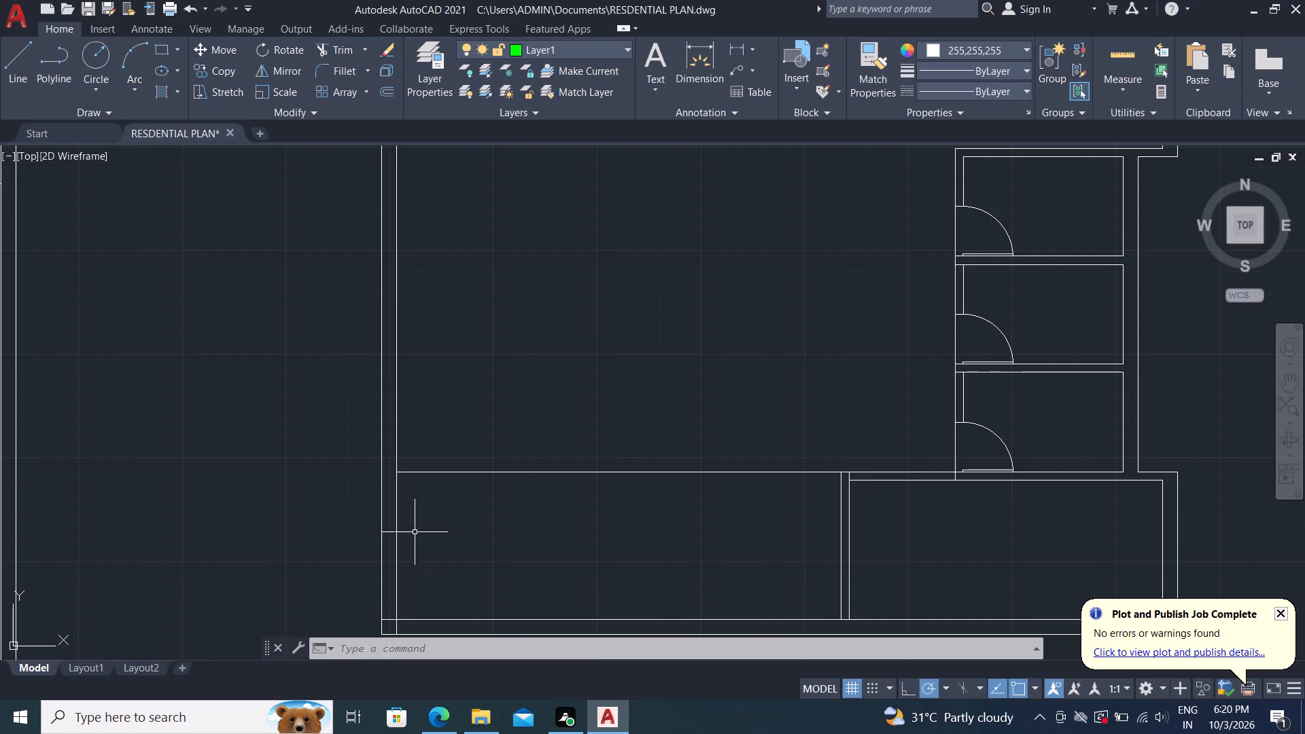
key(Escape)
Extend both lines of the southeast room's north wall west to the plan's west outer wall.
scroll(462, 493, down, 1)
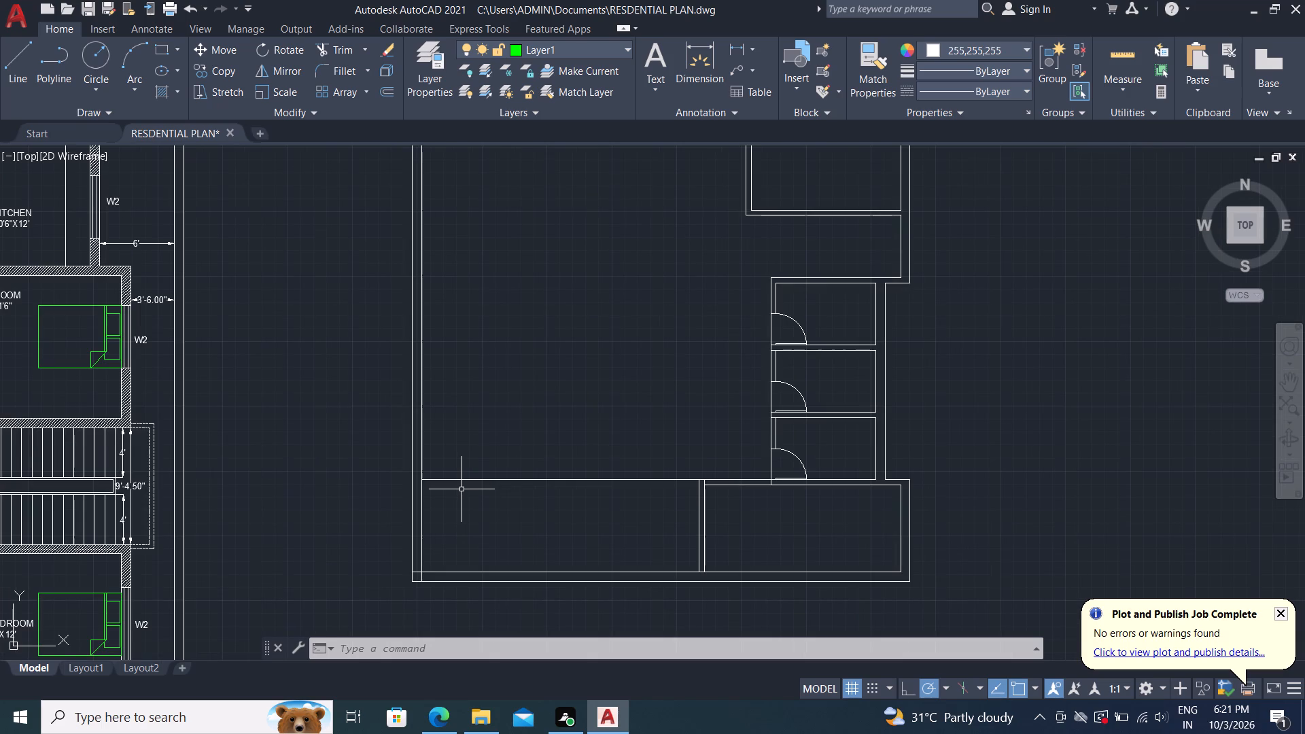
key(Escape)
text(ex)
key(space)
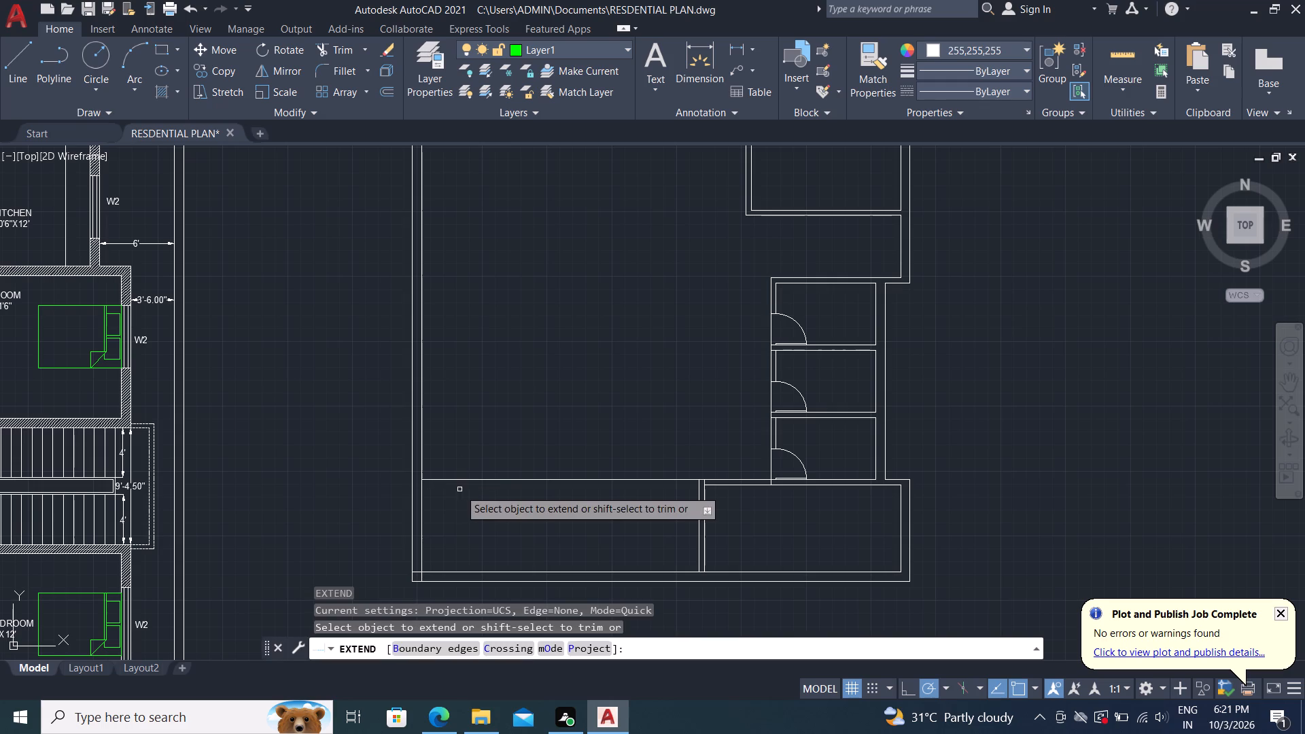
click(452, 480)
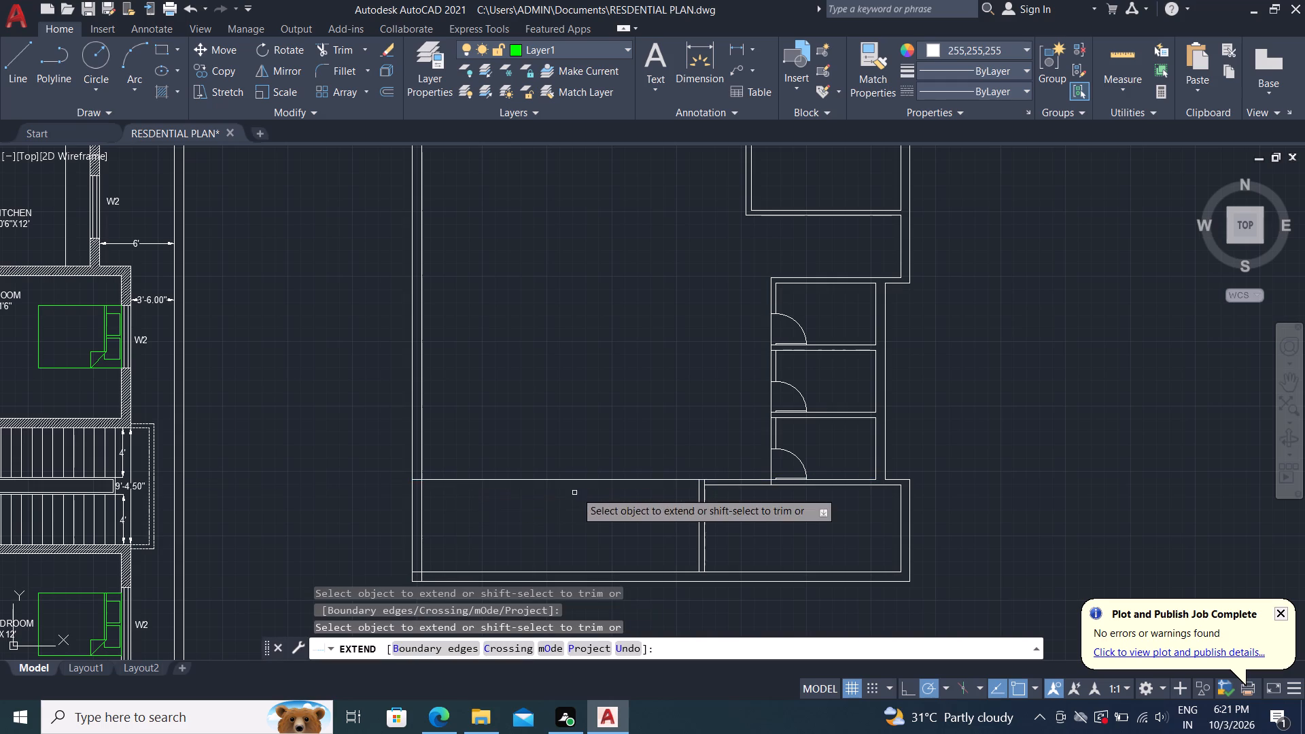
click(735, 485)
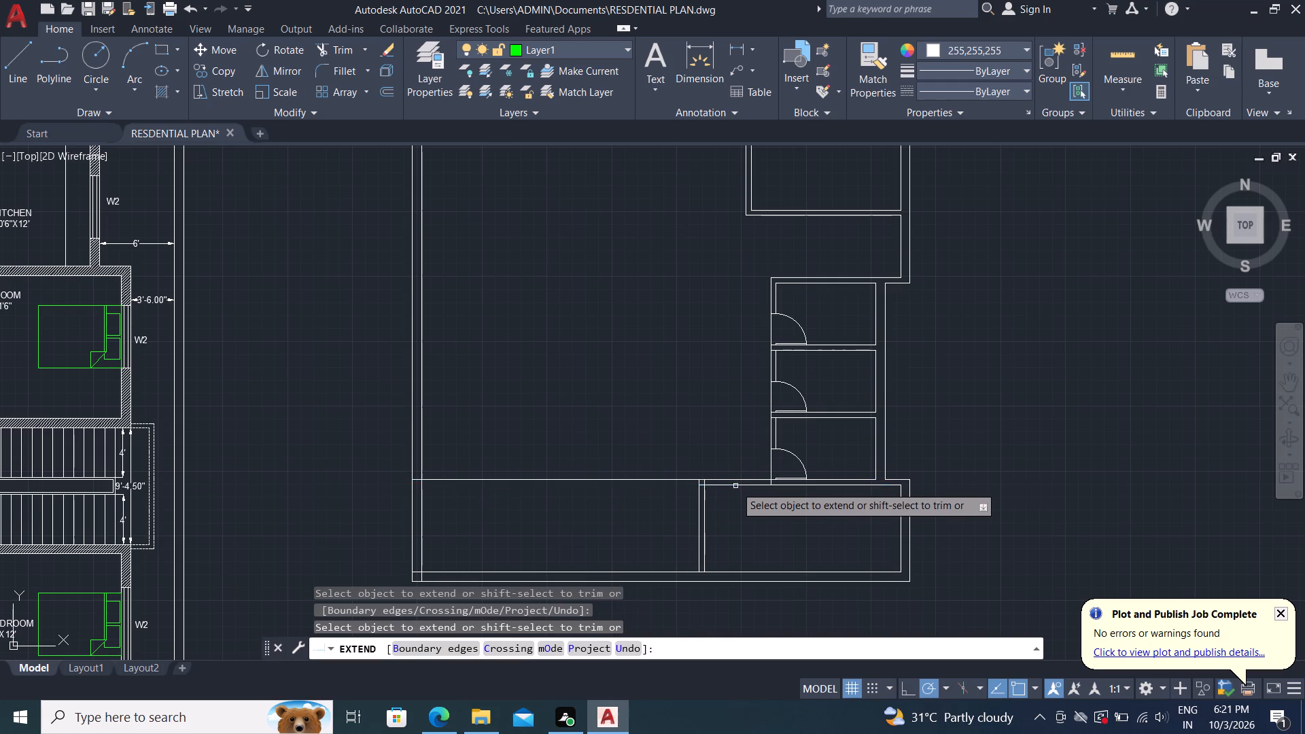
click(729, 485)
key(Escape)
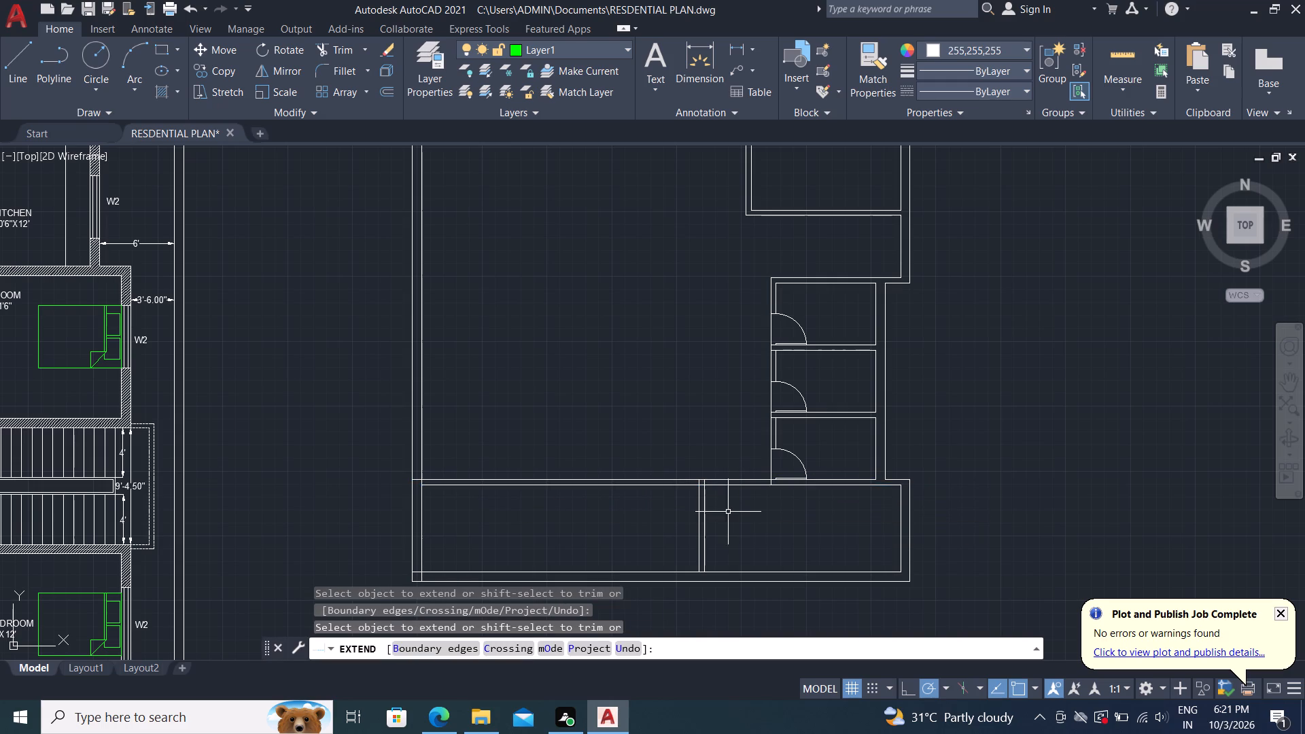
Trim the north wall lines running west of the southeast room, including the piece inside the plan's west wall.
key(t)
text(r)
key(space)
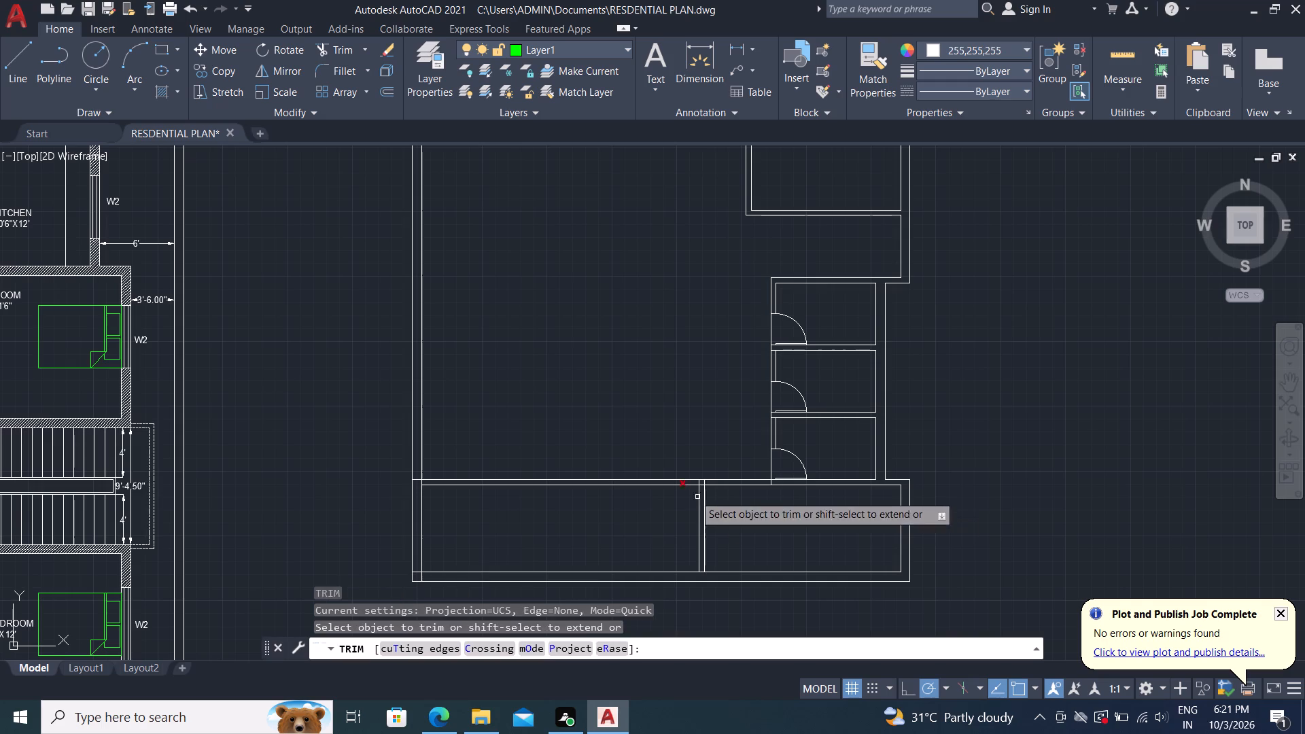
drag(646, 463, 644, 519)
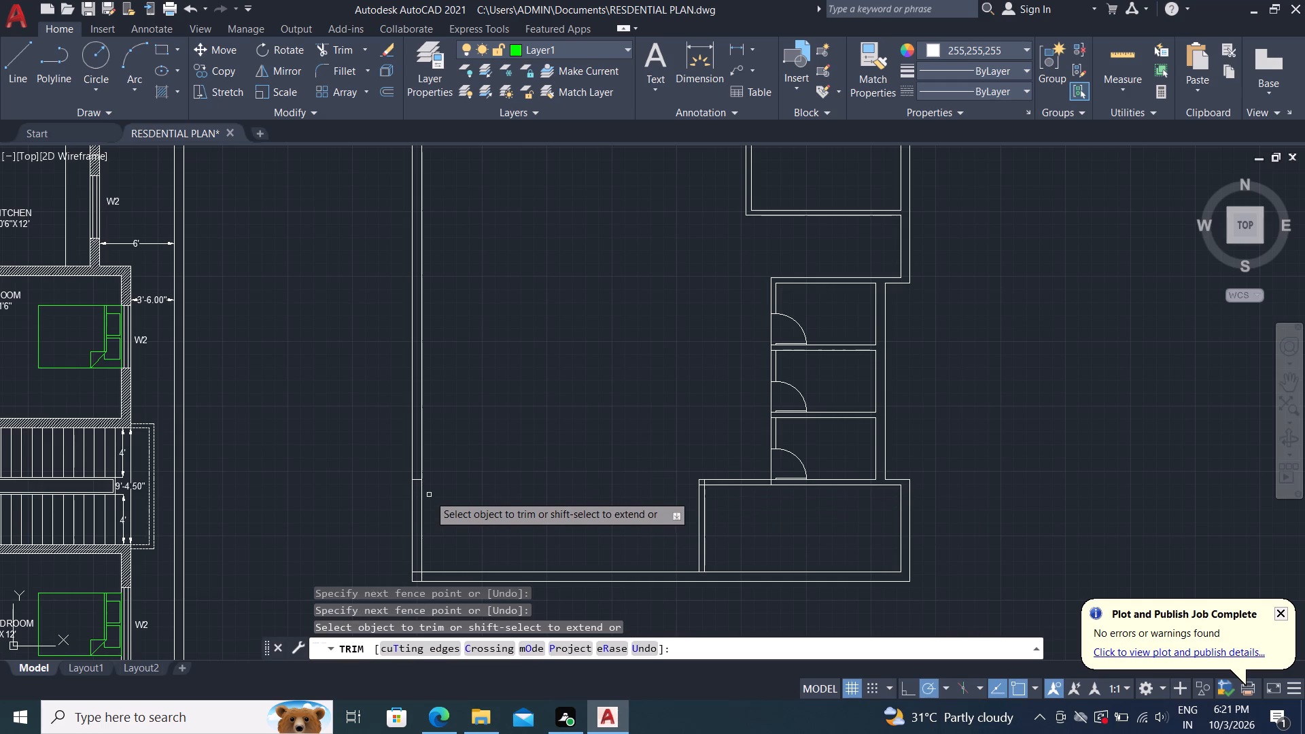
scroll(404, 487, up, 2)
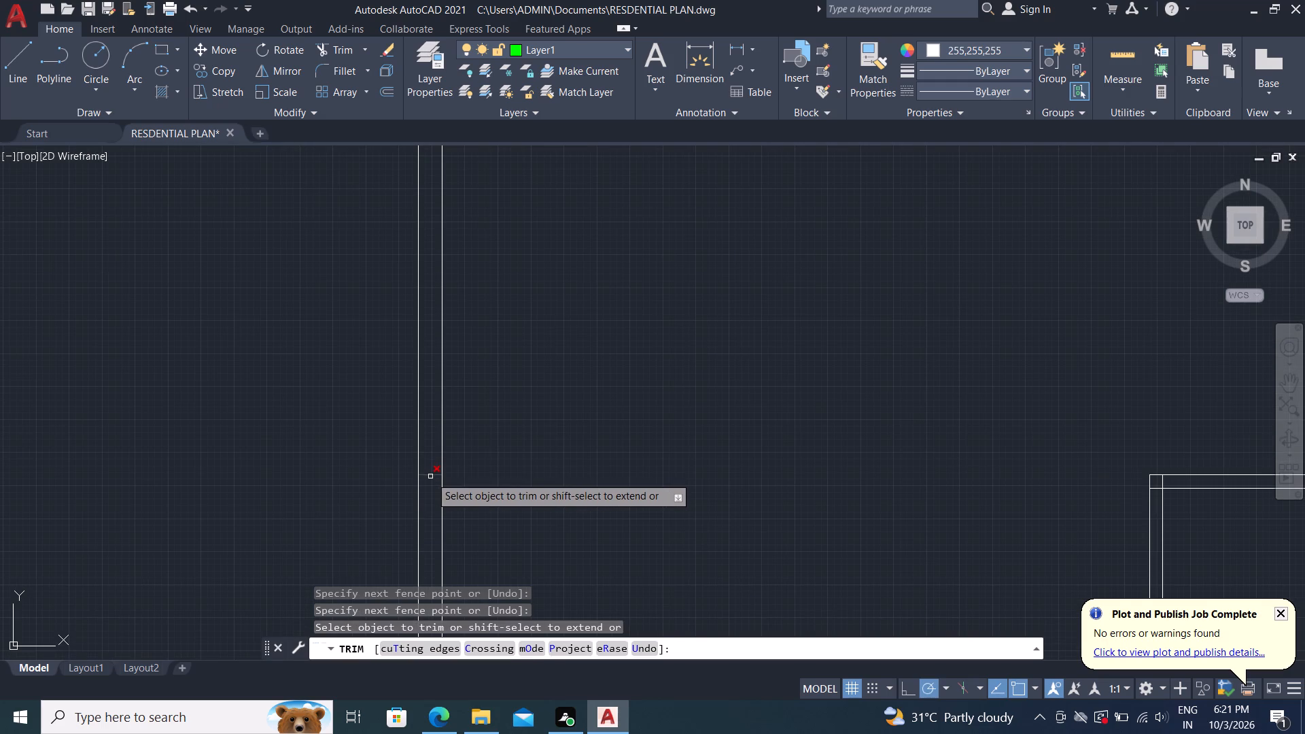
click(430, 476)
Trim the crossing inner wall lines at the plan's southwest outer corner.
scroll(529, 393, down, 1)
middle_drag(555, 419, 549, 288)
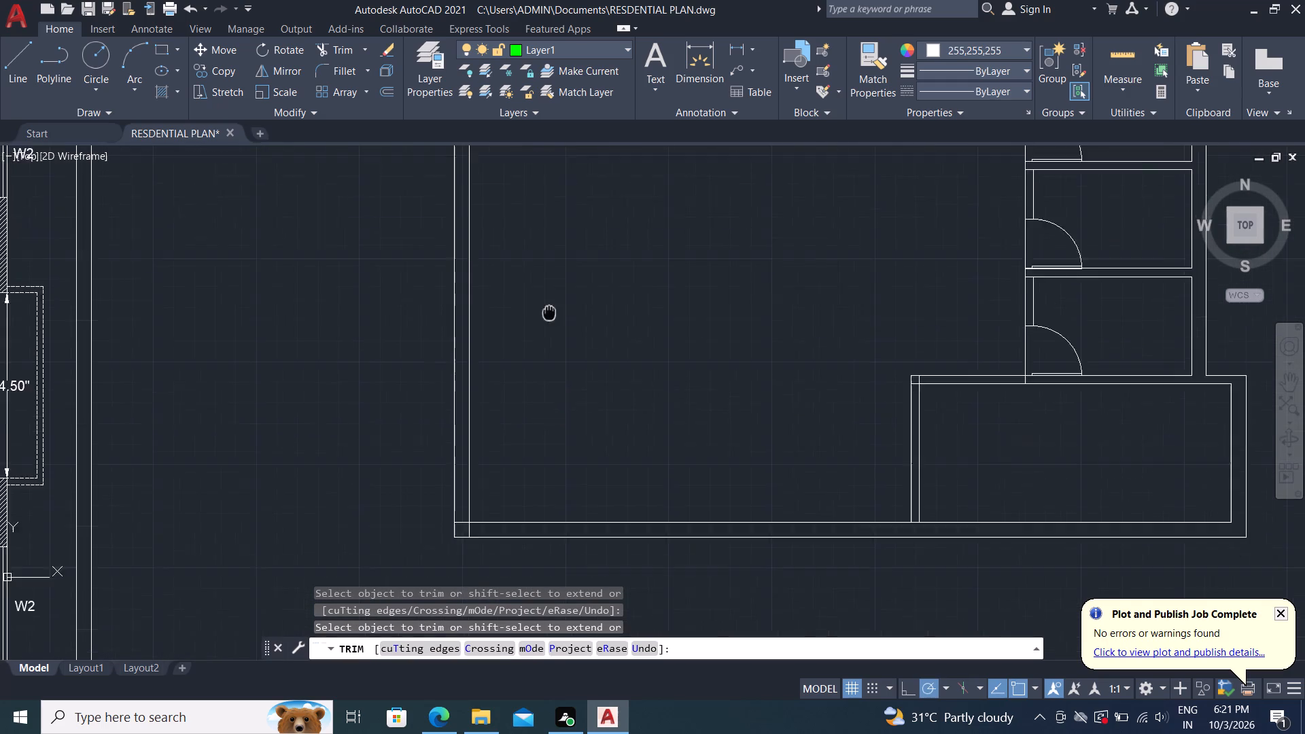
middle_drag(549, 288, 550, 241)
scroll(457, 454, up, 4)
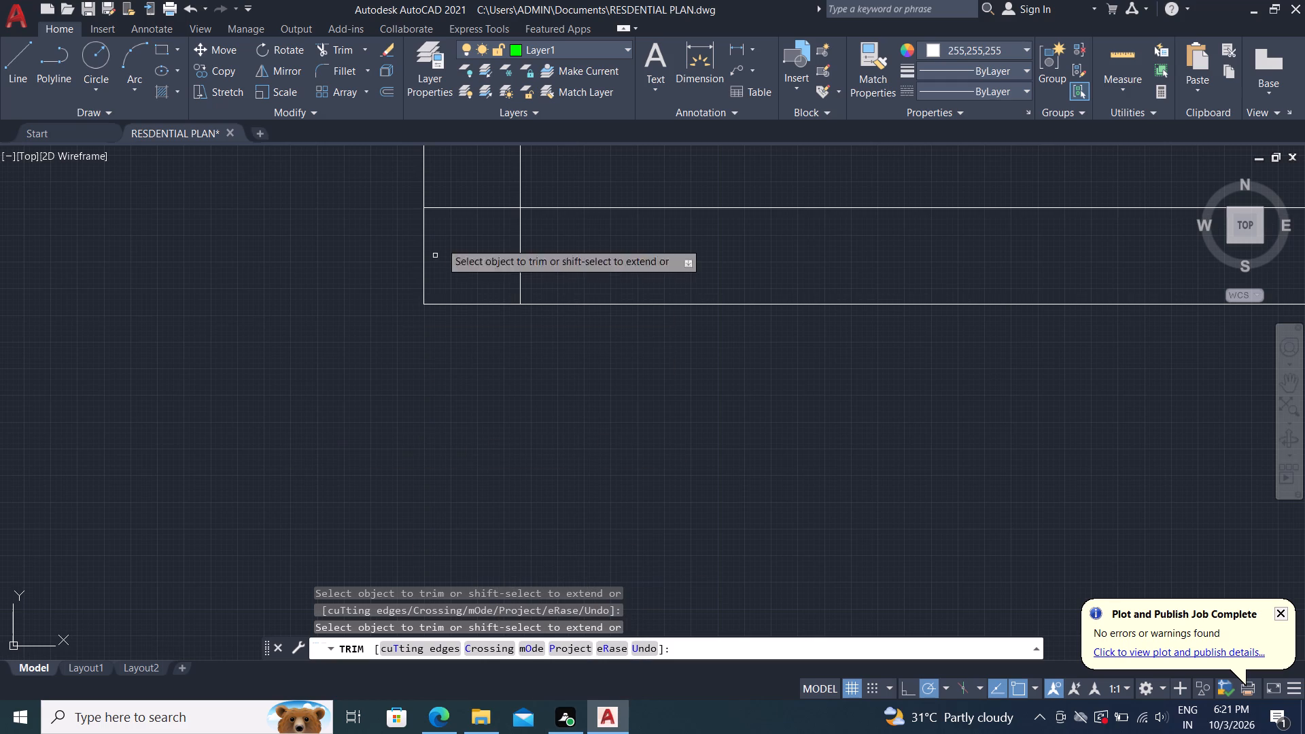
click(481, 182)
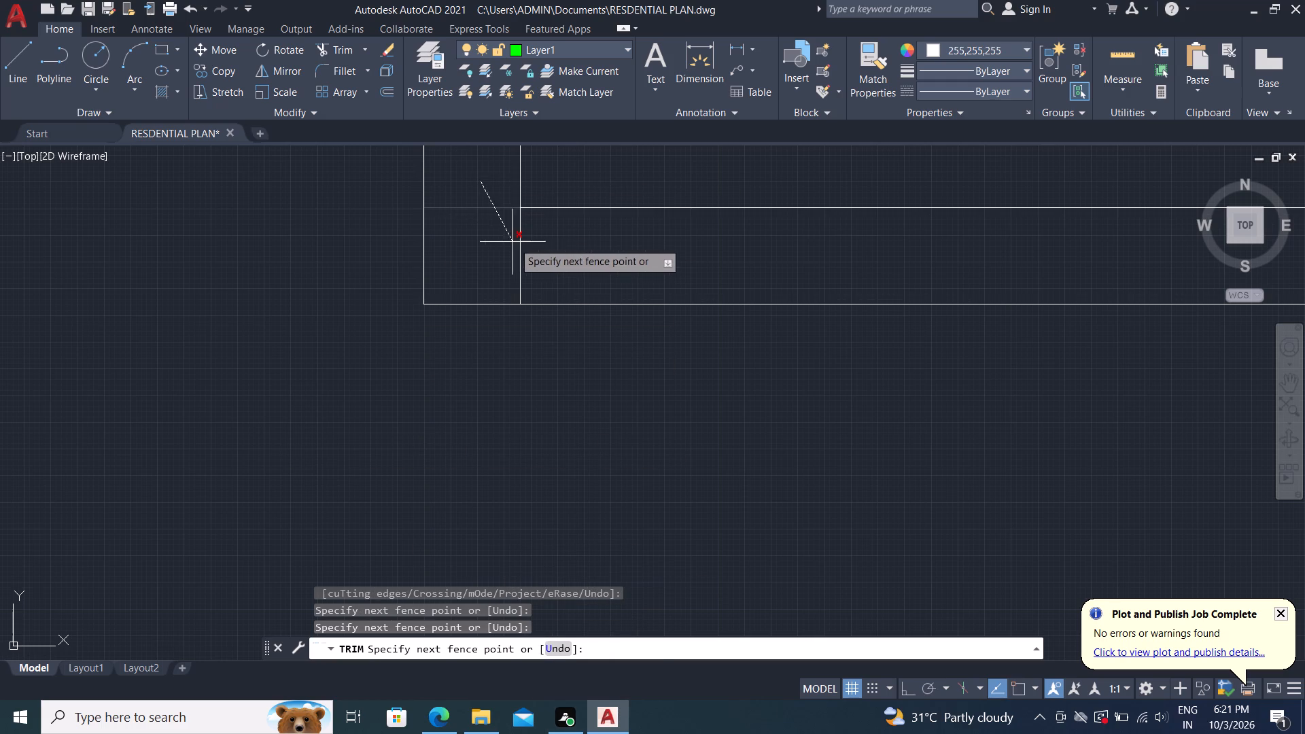
click(543, 260)
key(Escape)
Trim the south wall's inner line between the two lines of the southeast room's west partition.
scroll(525, 260, down, 4)
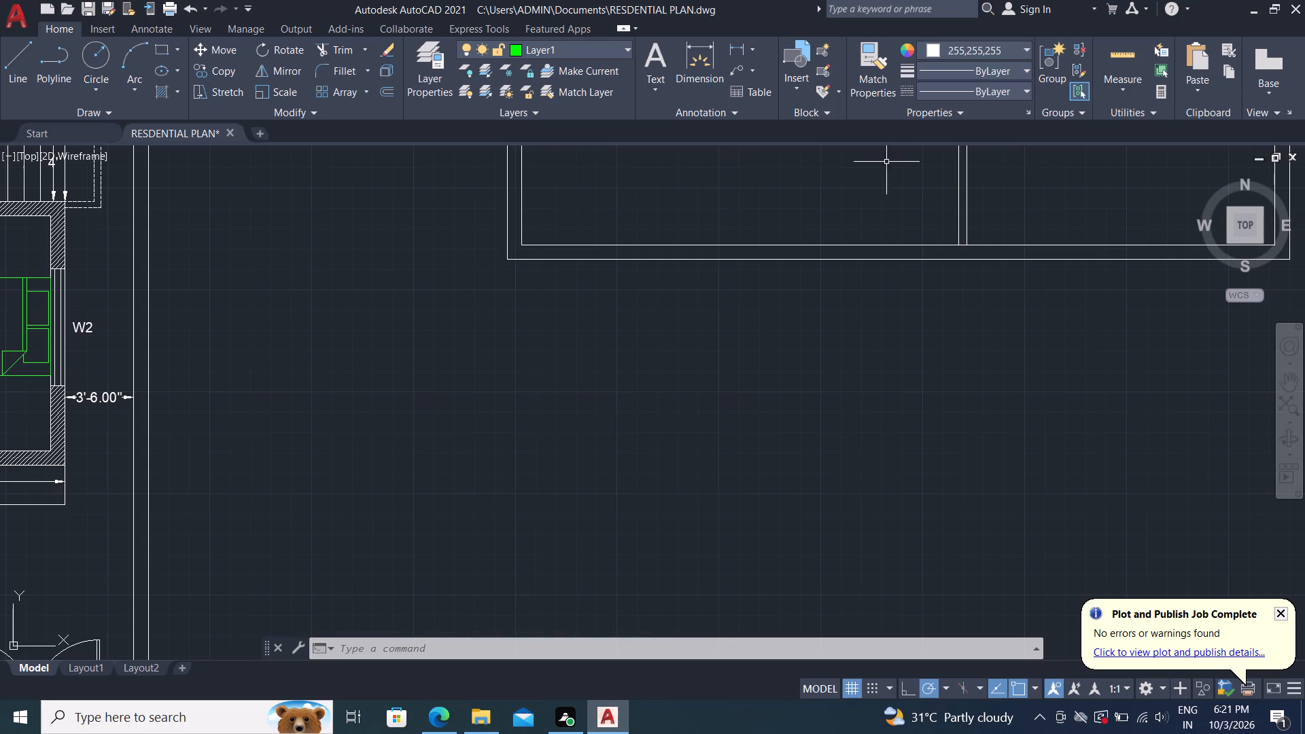
key(Escape)
text(tr)
key(space)
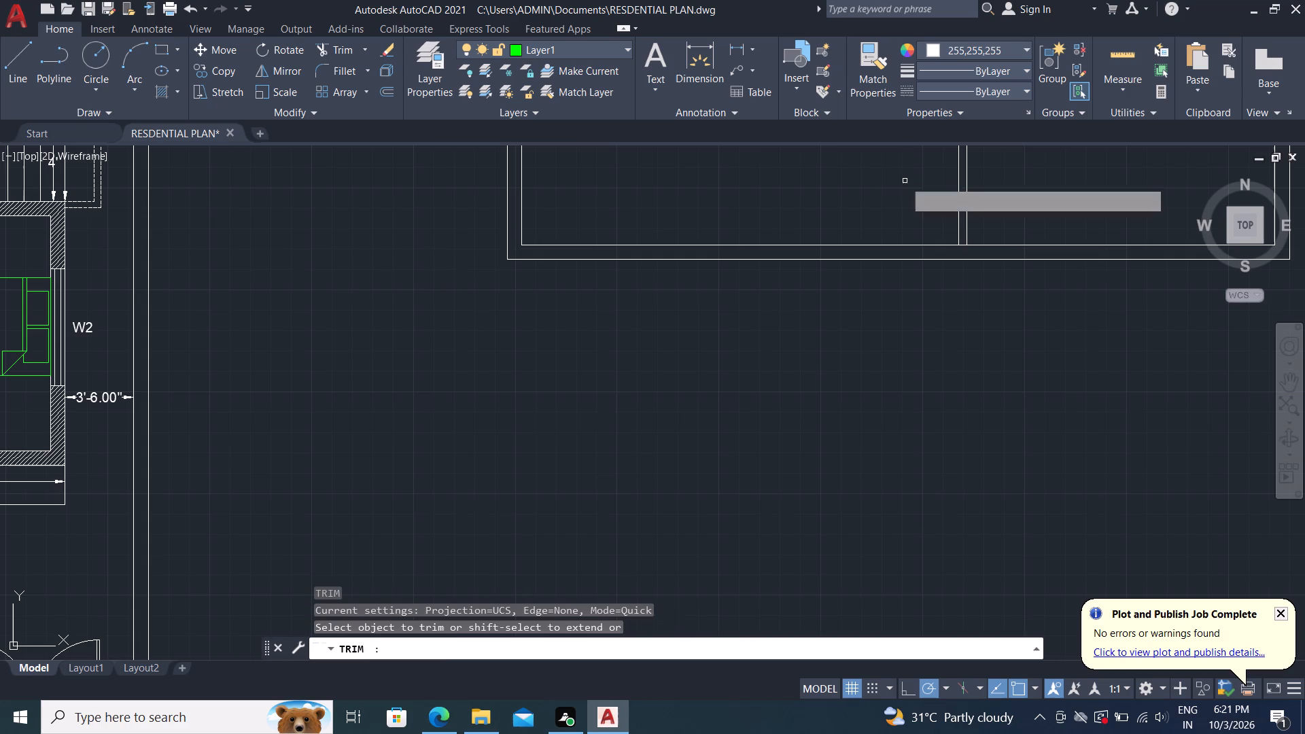
scroll(967, 247, up, 3)
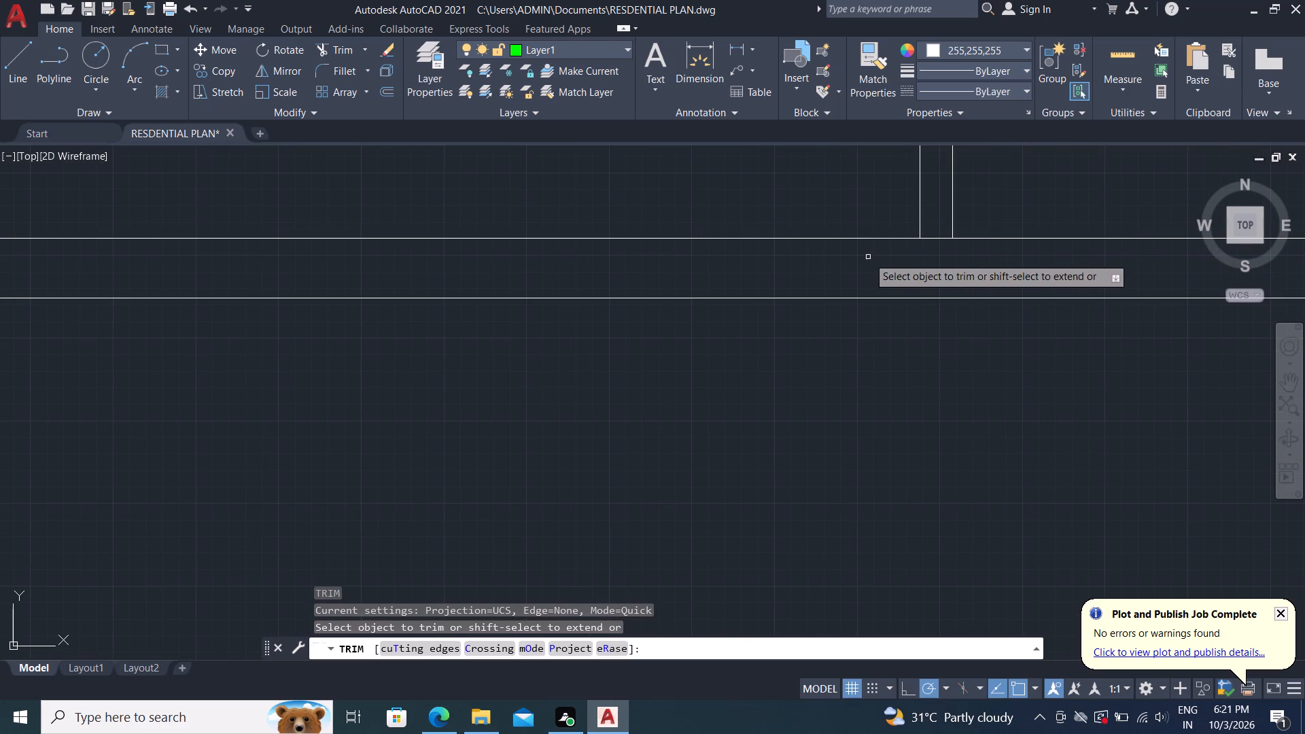
click(928, 239)
scroll(935, 440, down, 2)
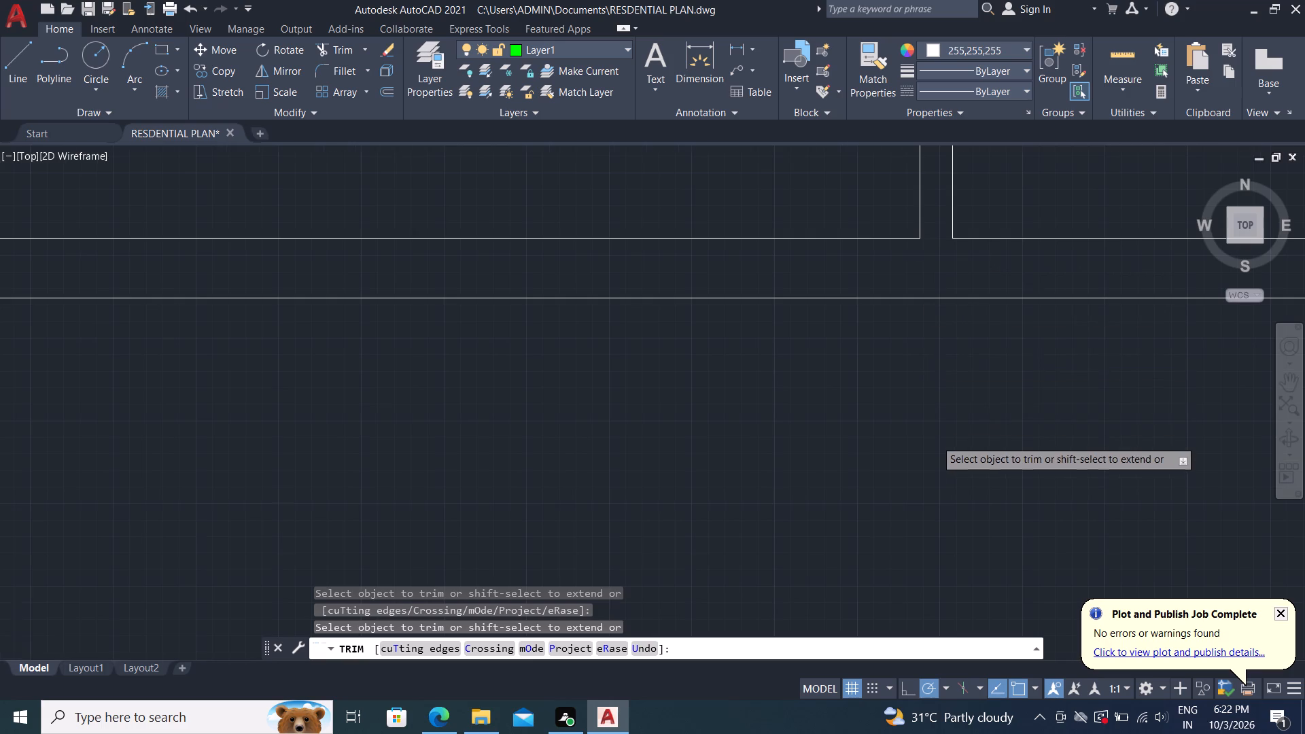
scroll(922, 434, down, 3)
key(Escape)
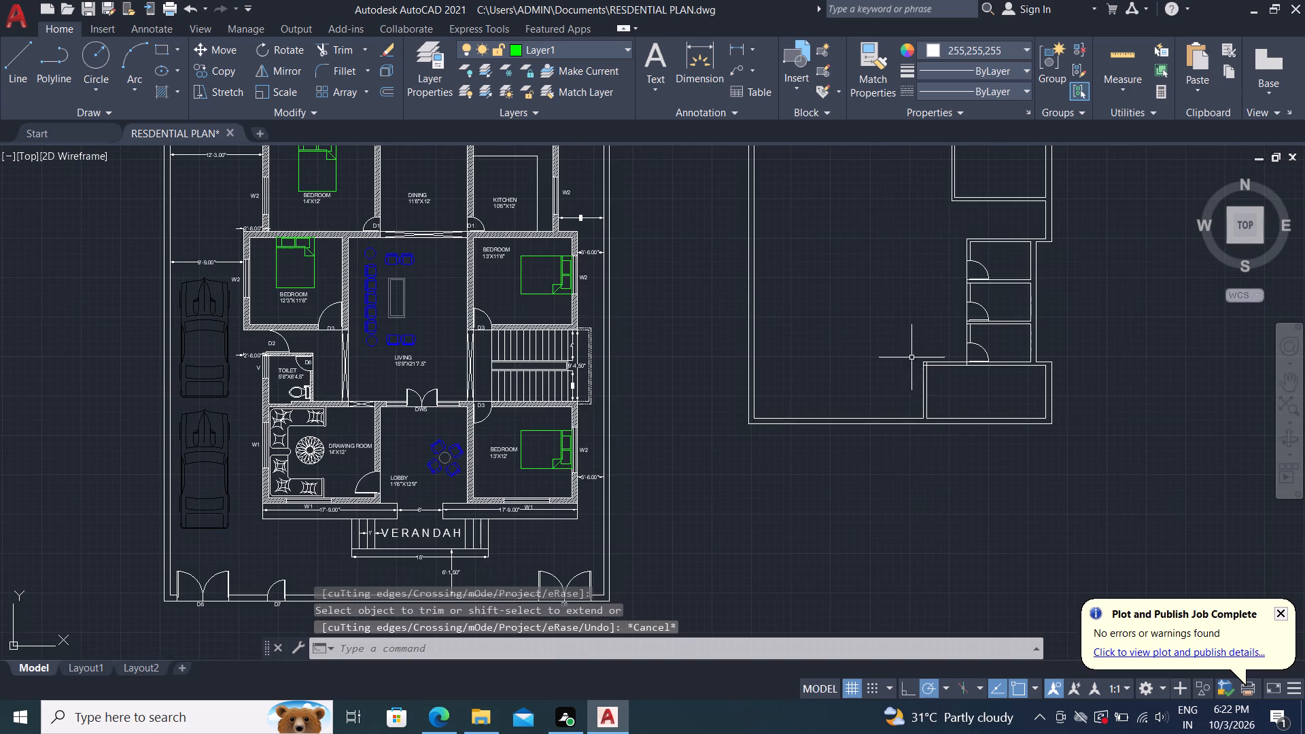
Trim the crossing inner wall lines at the southeast room's northwest corner.
scroll(909, 354, up, 5)
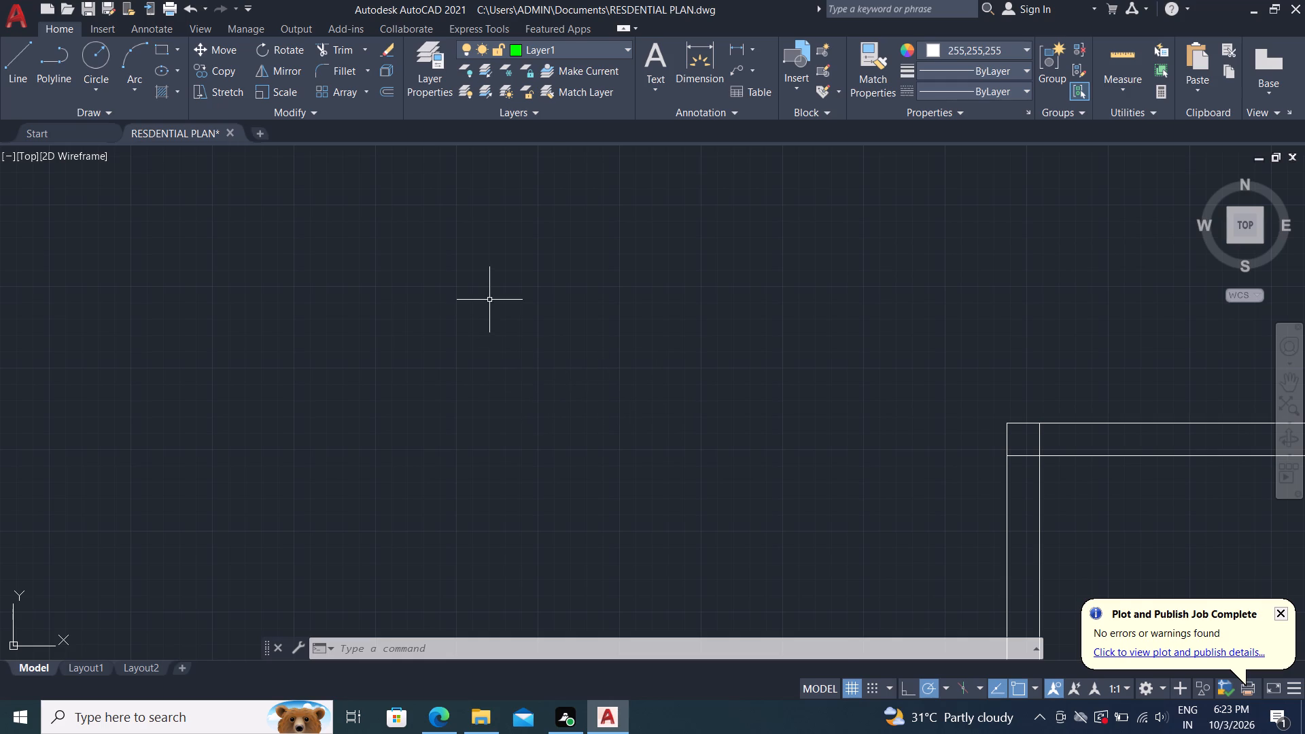
scroll(578, 302, down, 1)
key(t)
key(r)
key(space)
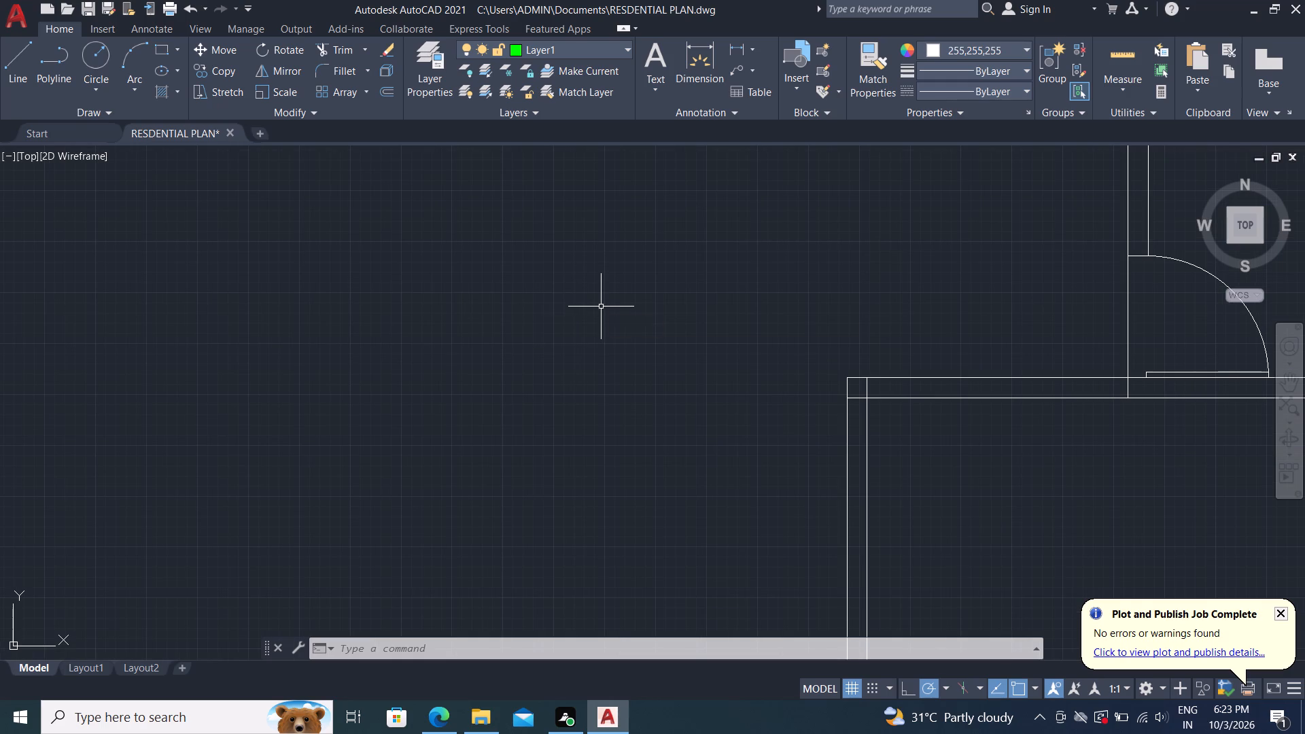
middle_drag(646, 328, 478, 283)
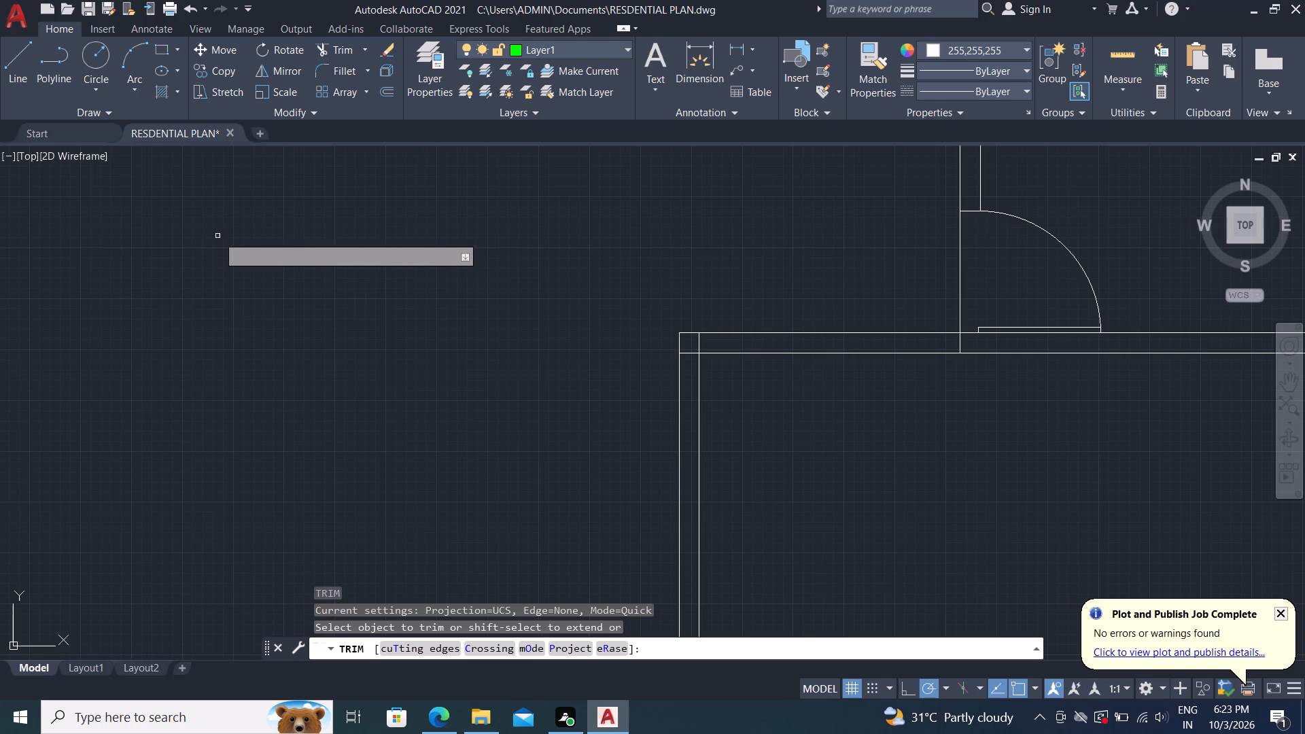
middle_drag(278, 284, 0, 167)
scroll(186, 207, up, 3)
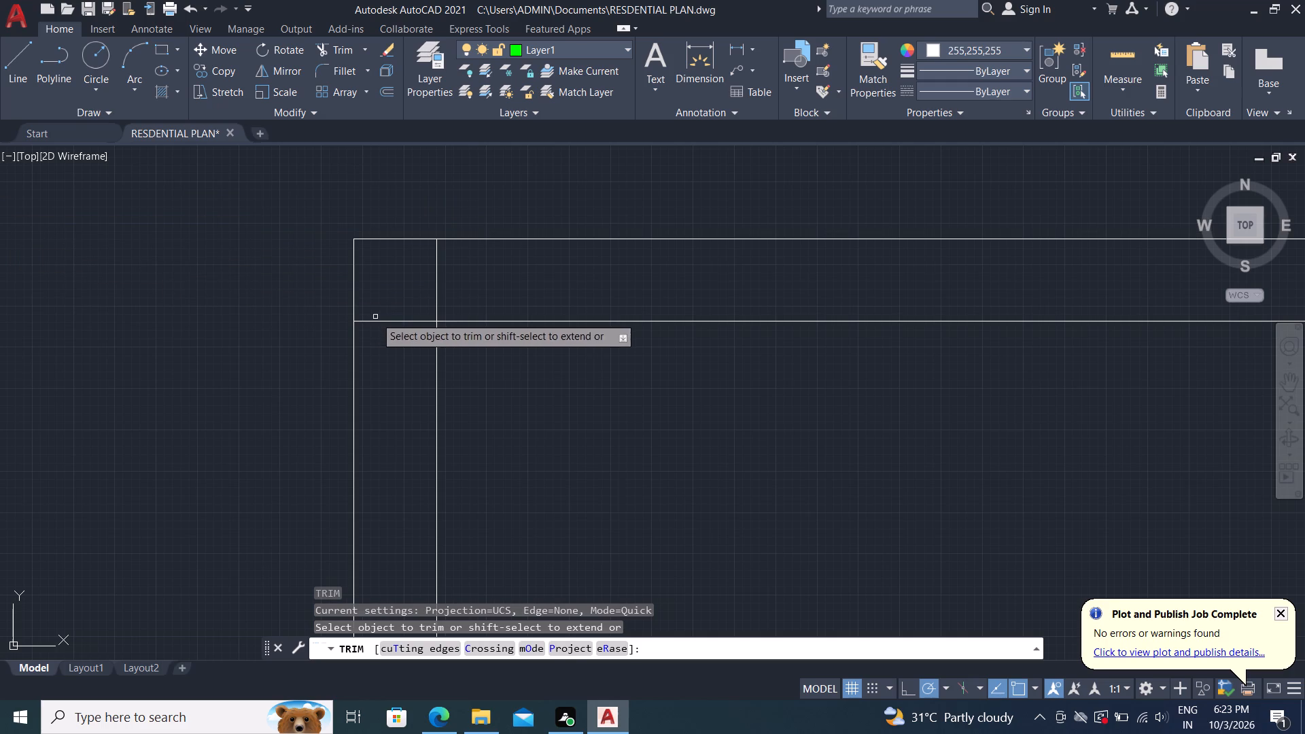
drag(386, 345, 449, 278)
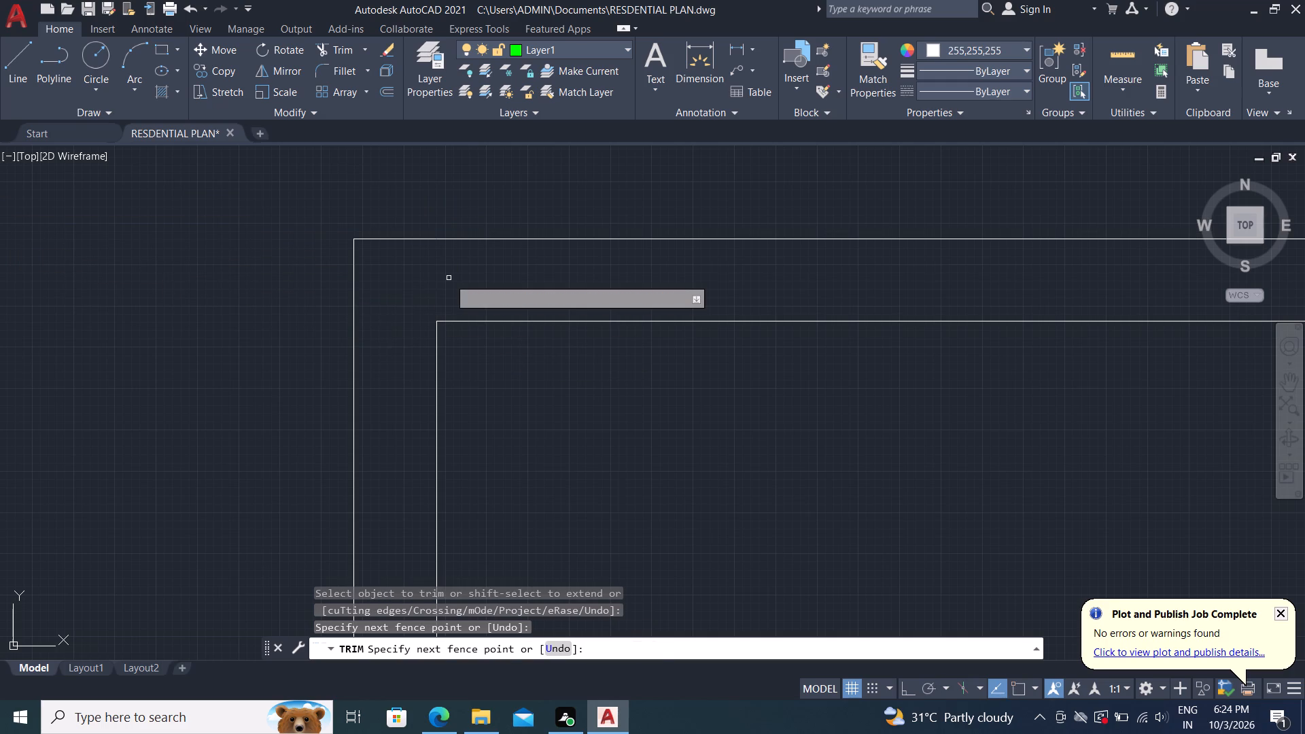
key(Escape)
scroll(449, 280, down, 4)
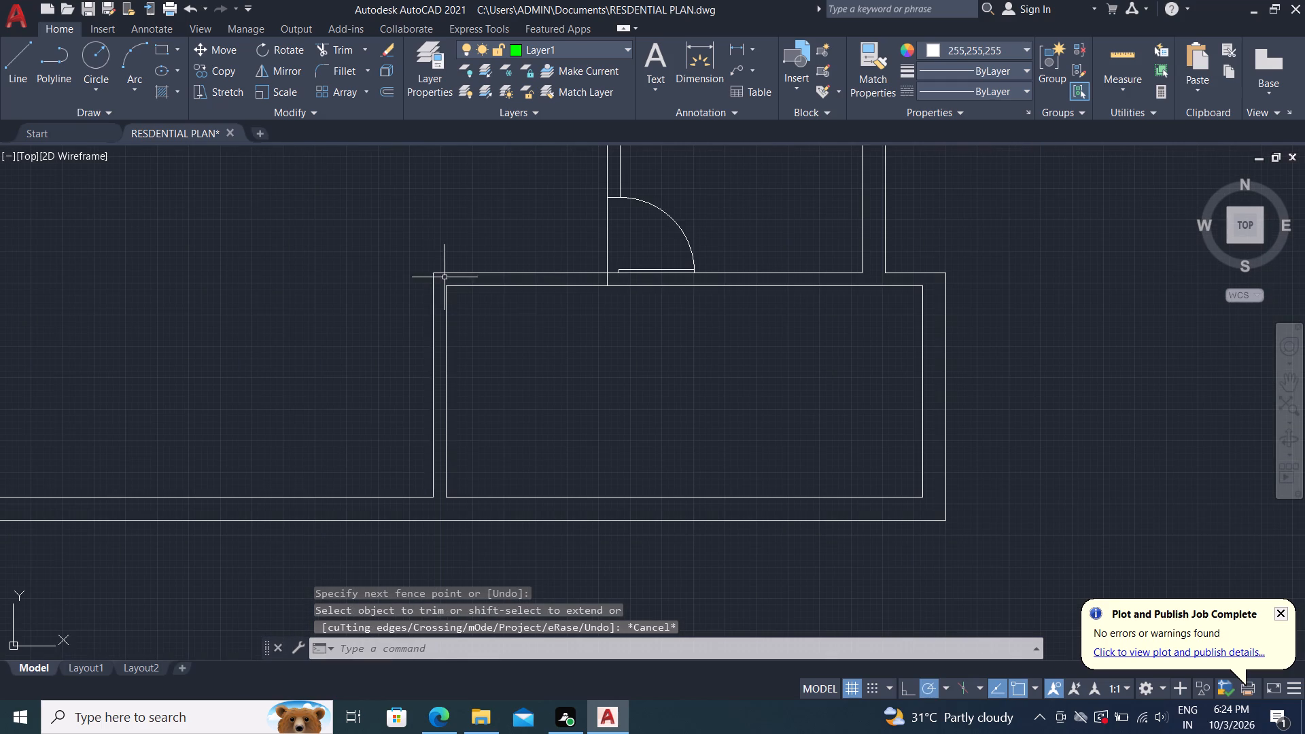
Trim the piece of the east rooms' west partition line that crosses the southeast room's north wall.
scroll(597, 287, up, 2)
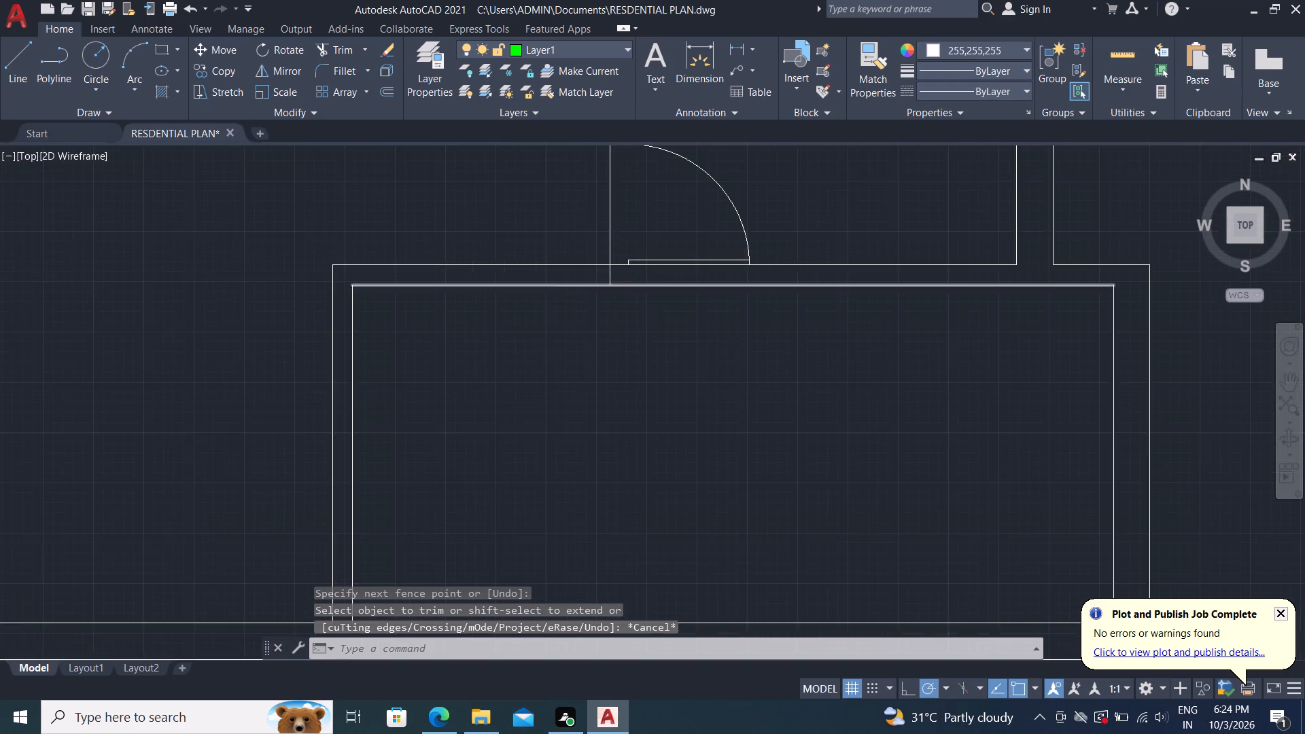
scroll(598, 286, up, 1)
key(t)
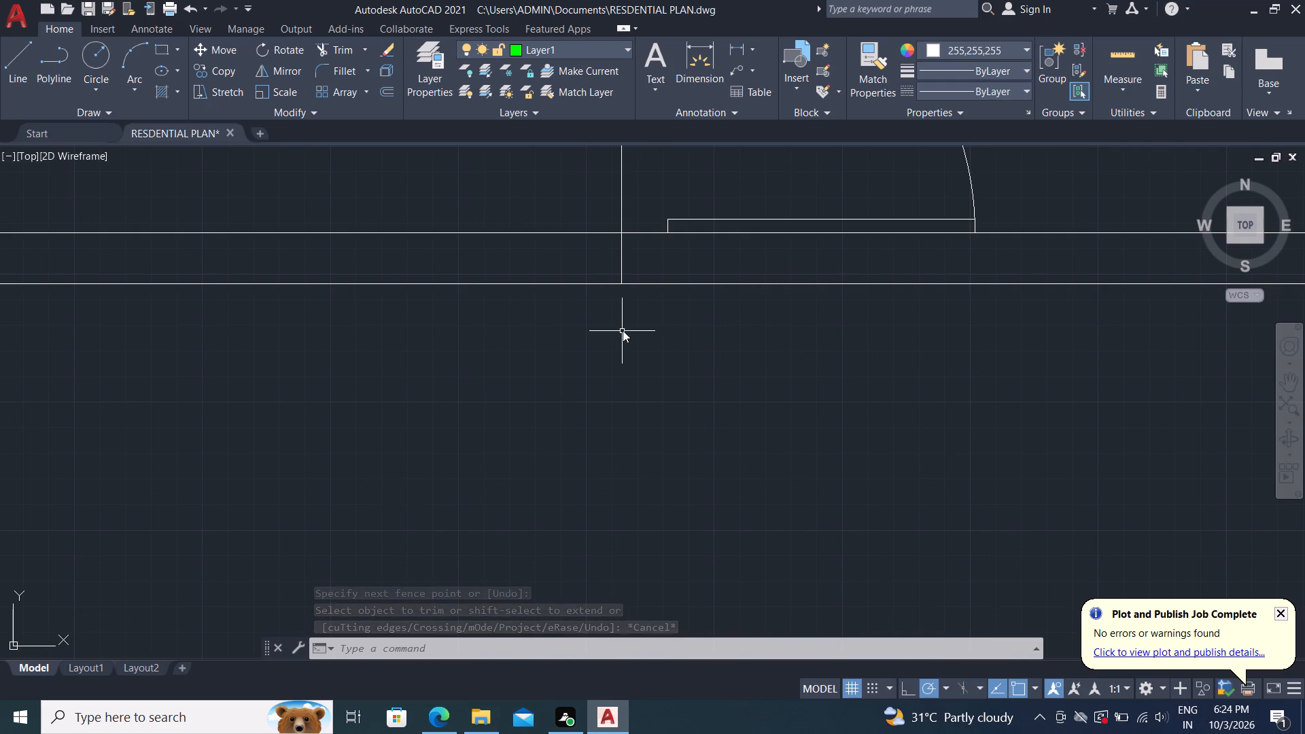
text(r)
key(space)
click(621, 264)
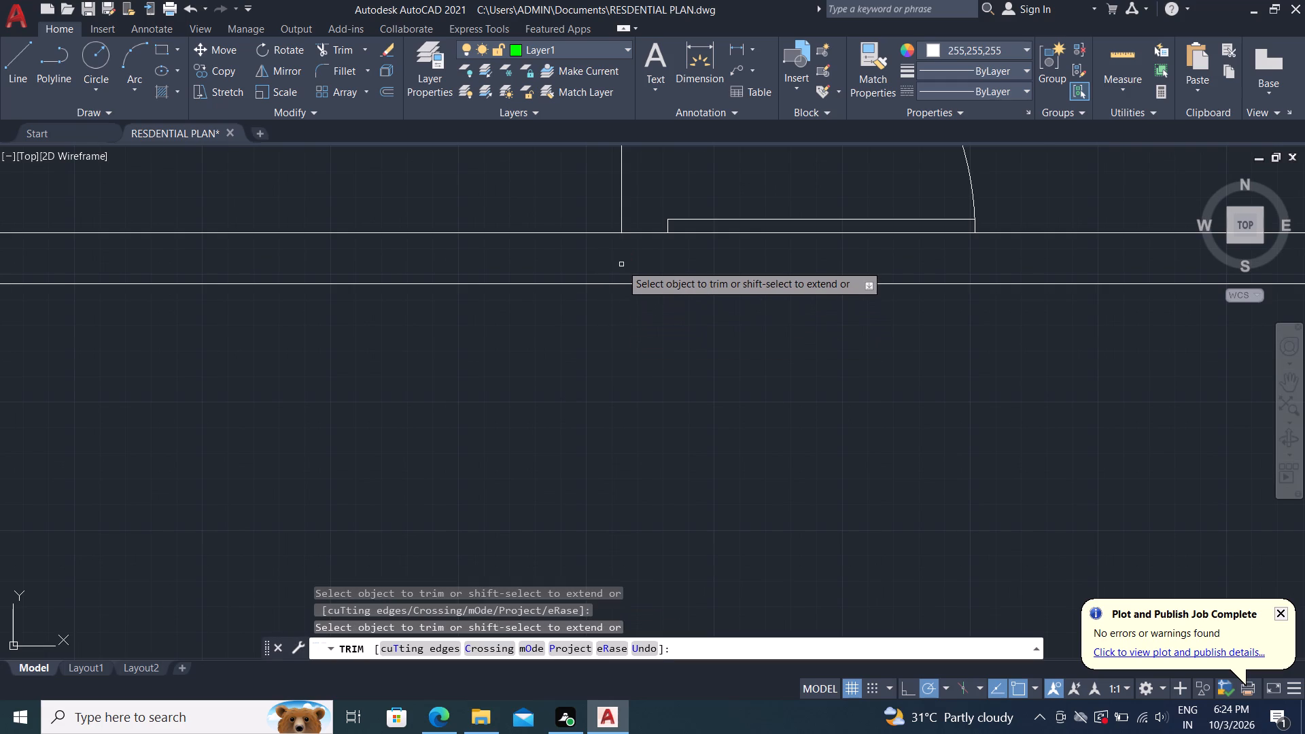
scroll(621, 264, down, 3)
scroll(627, 258, up, 3)
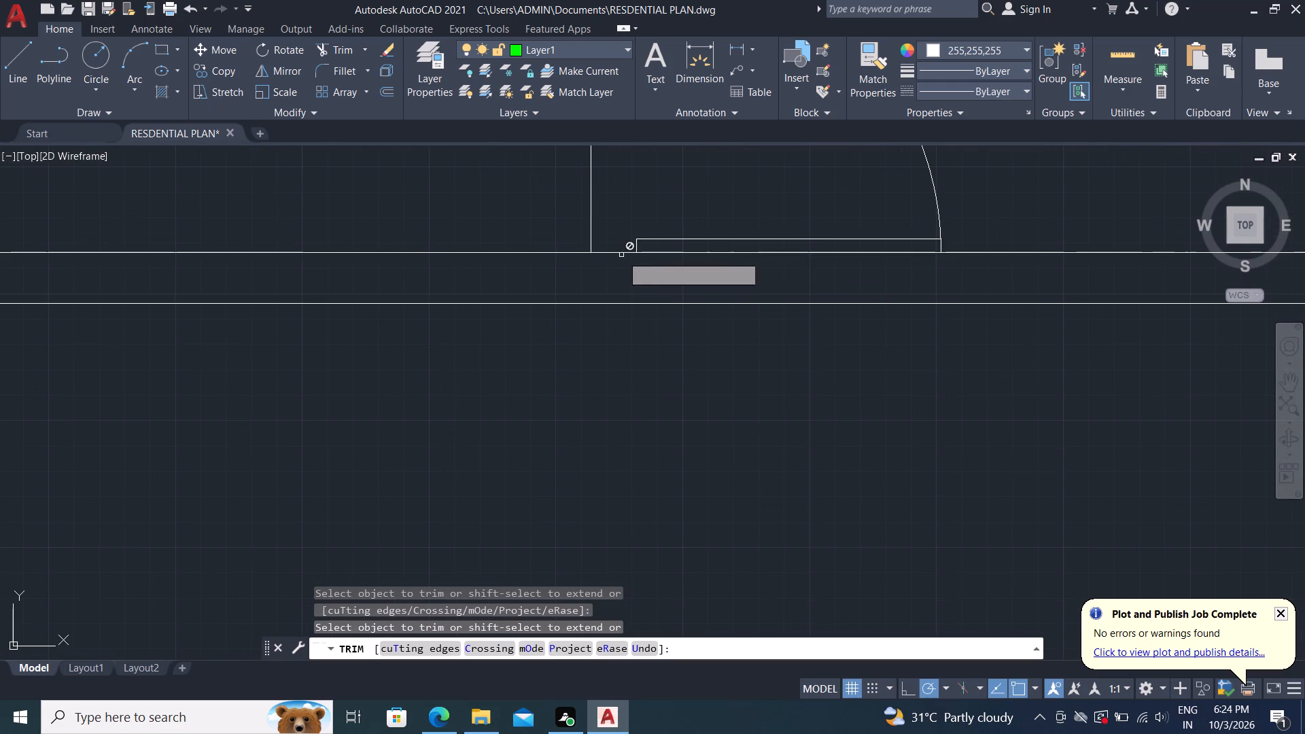
scroll(611, 279, down, 4)
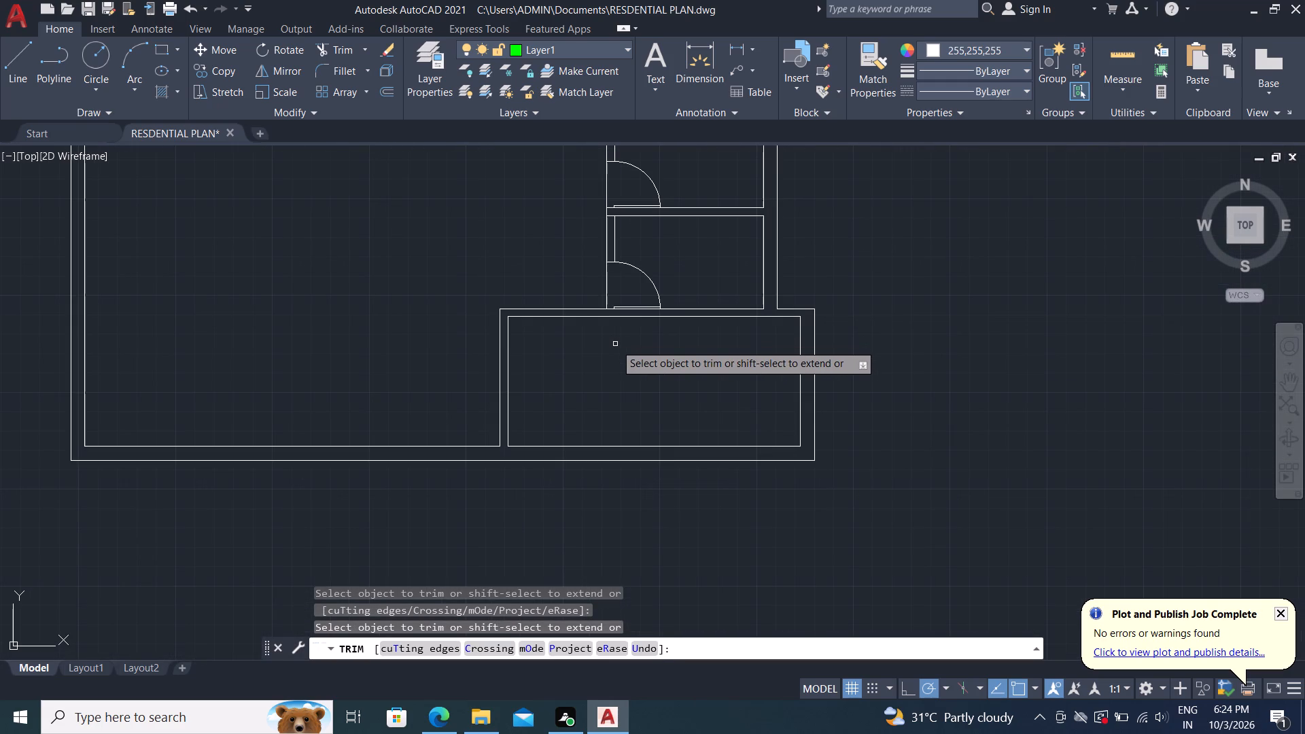
scroll(616, 345, down, 1)
middle_drag(599, 353, 618, 368)
key(Escape)
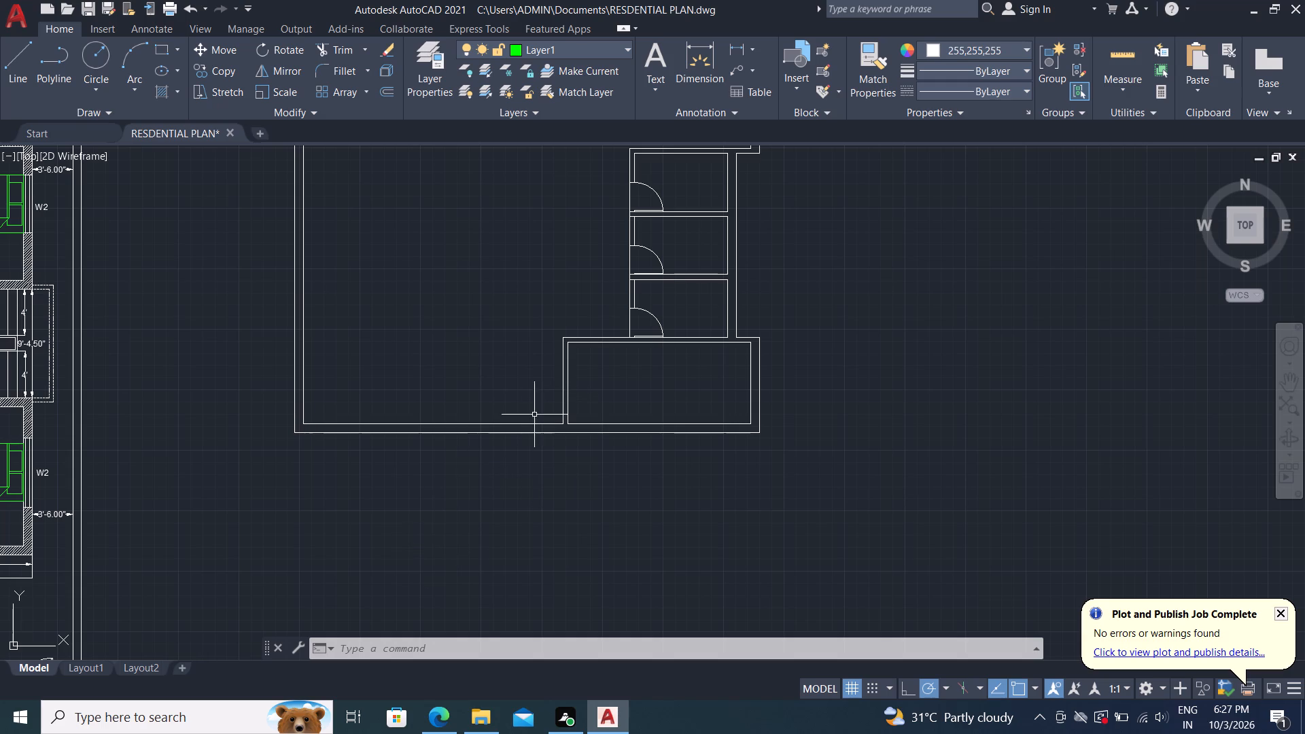
Offset the outer line of the southeast room's west partition 10' to the west.
scroll(568, 372, up, 1)
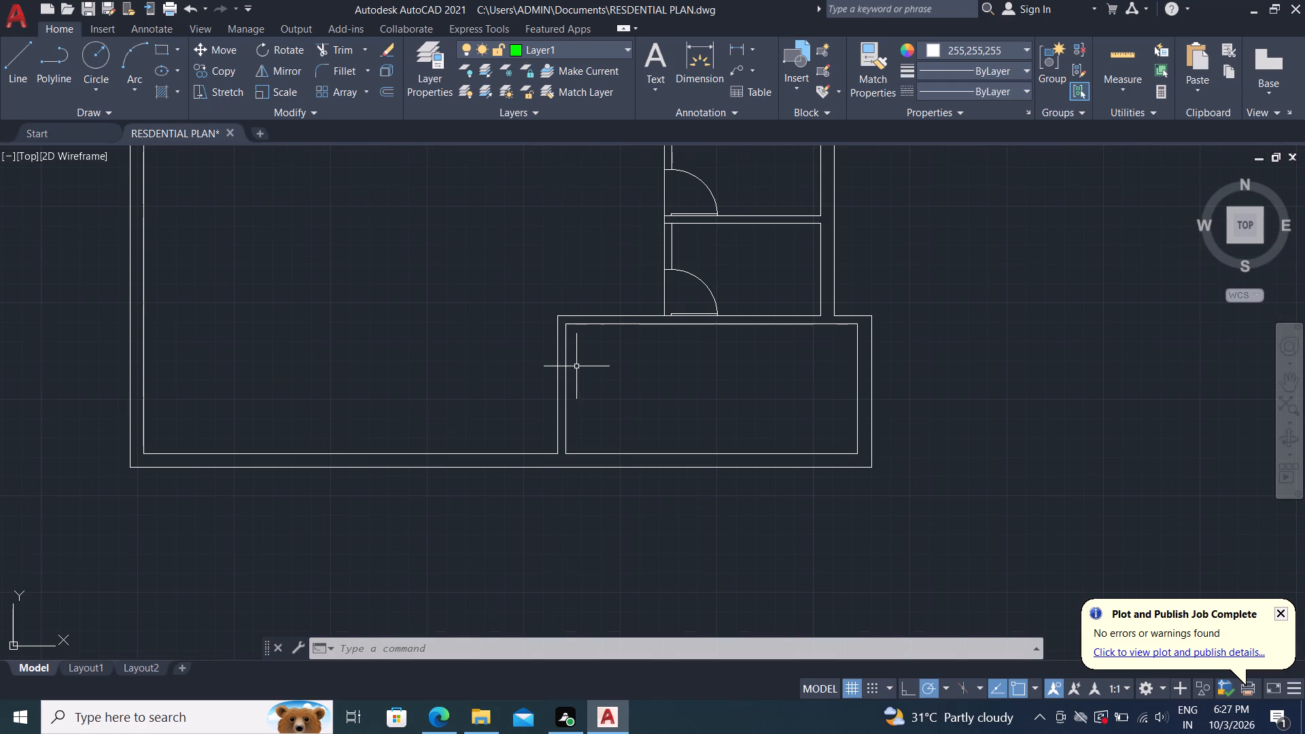
scroll(578, 366, up, 1)
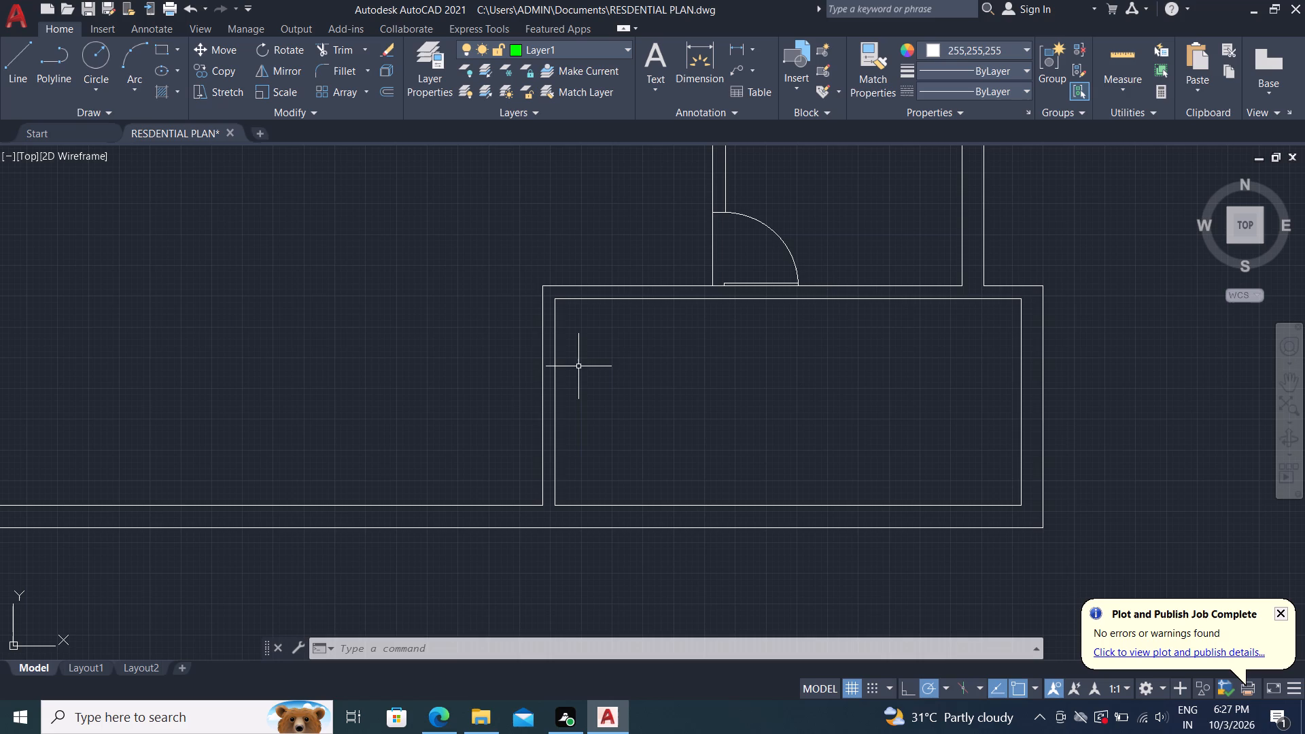
key(Escape)
text(o 10')
key(space)
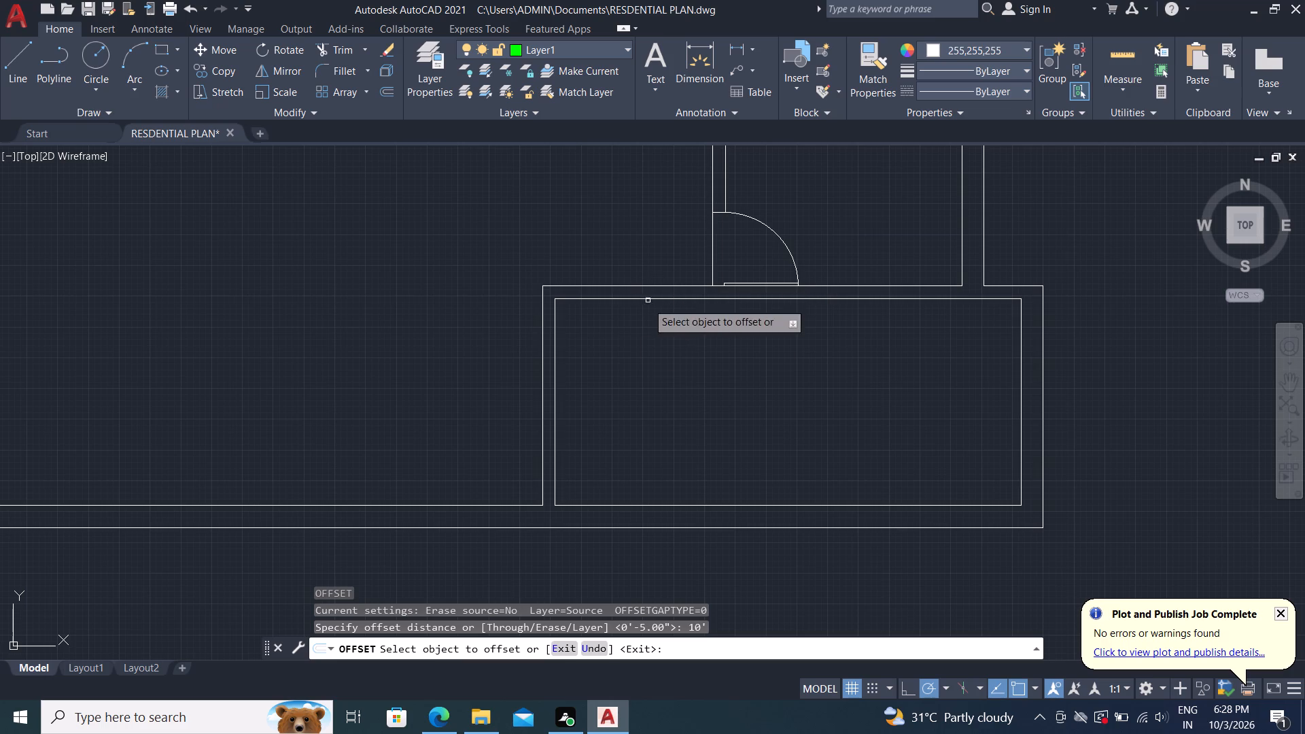
click(541, 384)
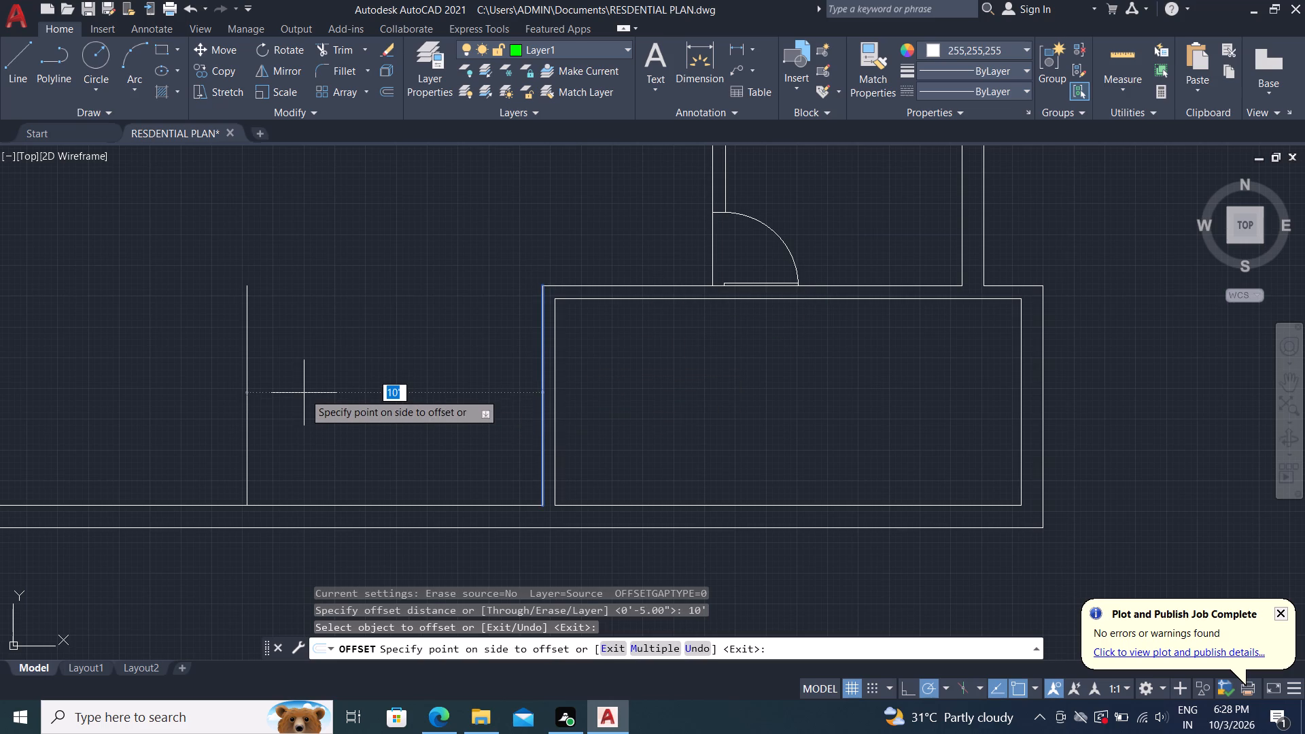
click(304, 393)
key(Escape)
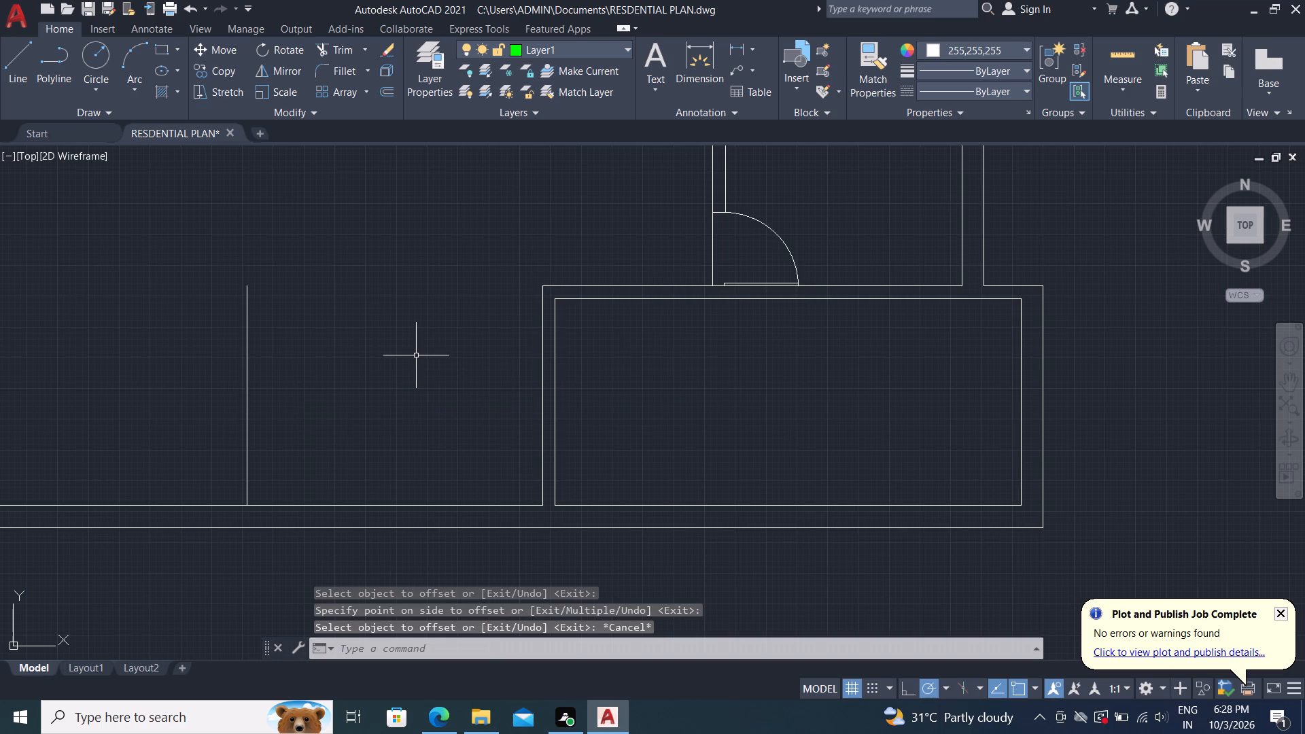
Offset the south wall's inner line, west of the southeast room, 8'11" to the north.
key(o)
key(space)
key(8)
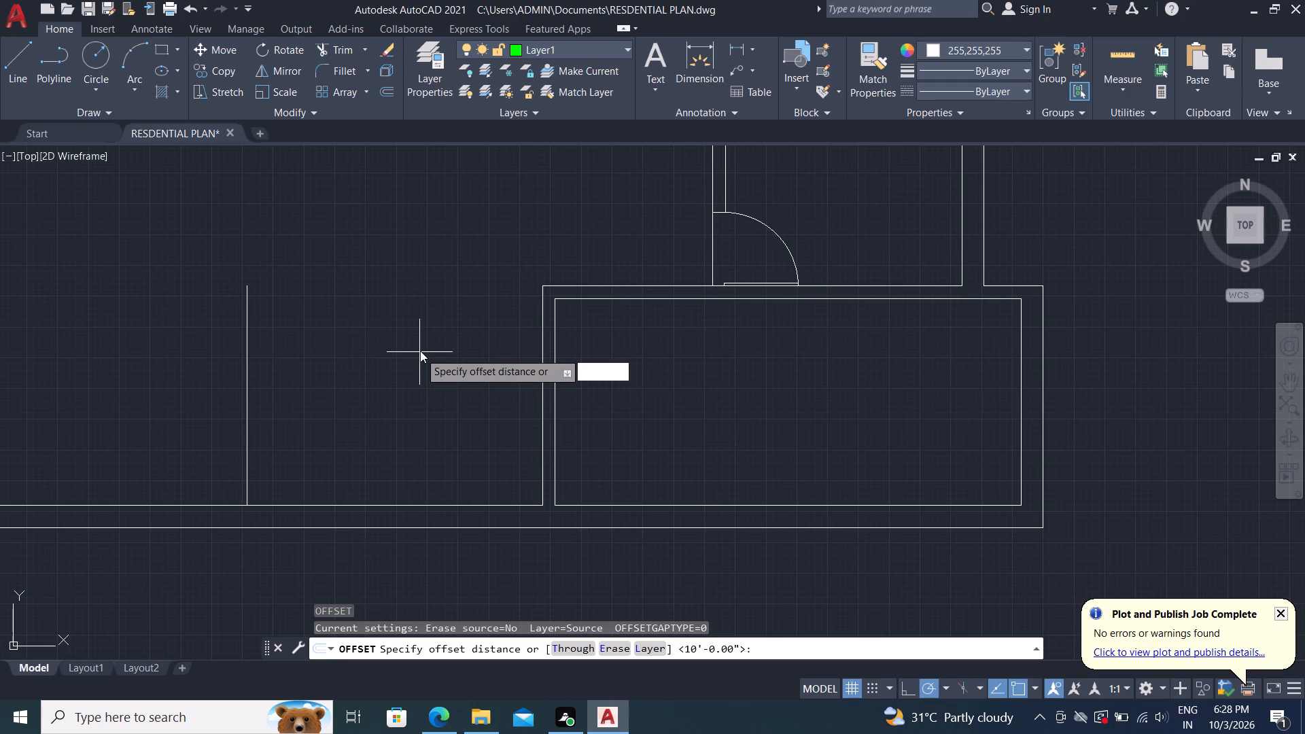
text('11)
key(shift+quotedbl)
key(Return)
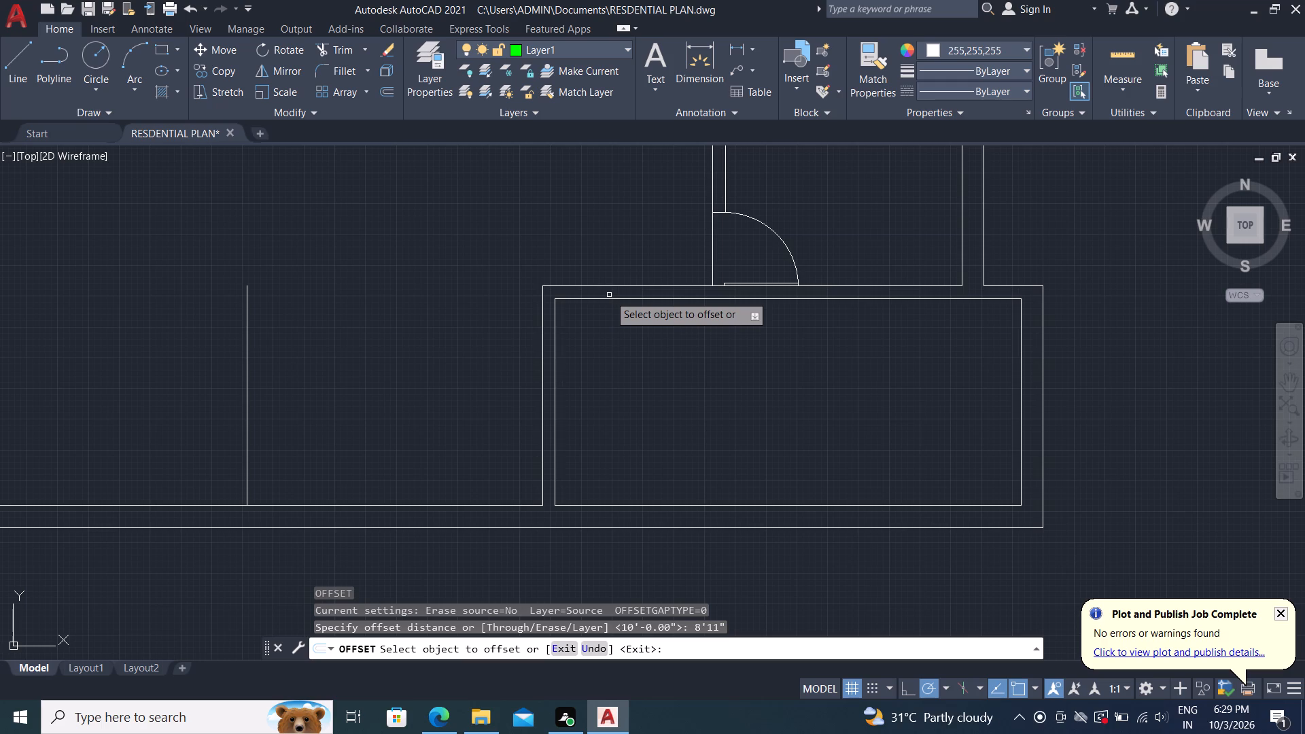
click(523, 505)
click(520, 328)
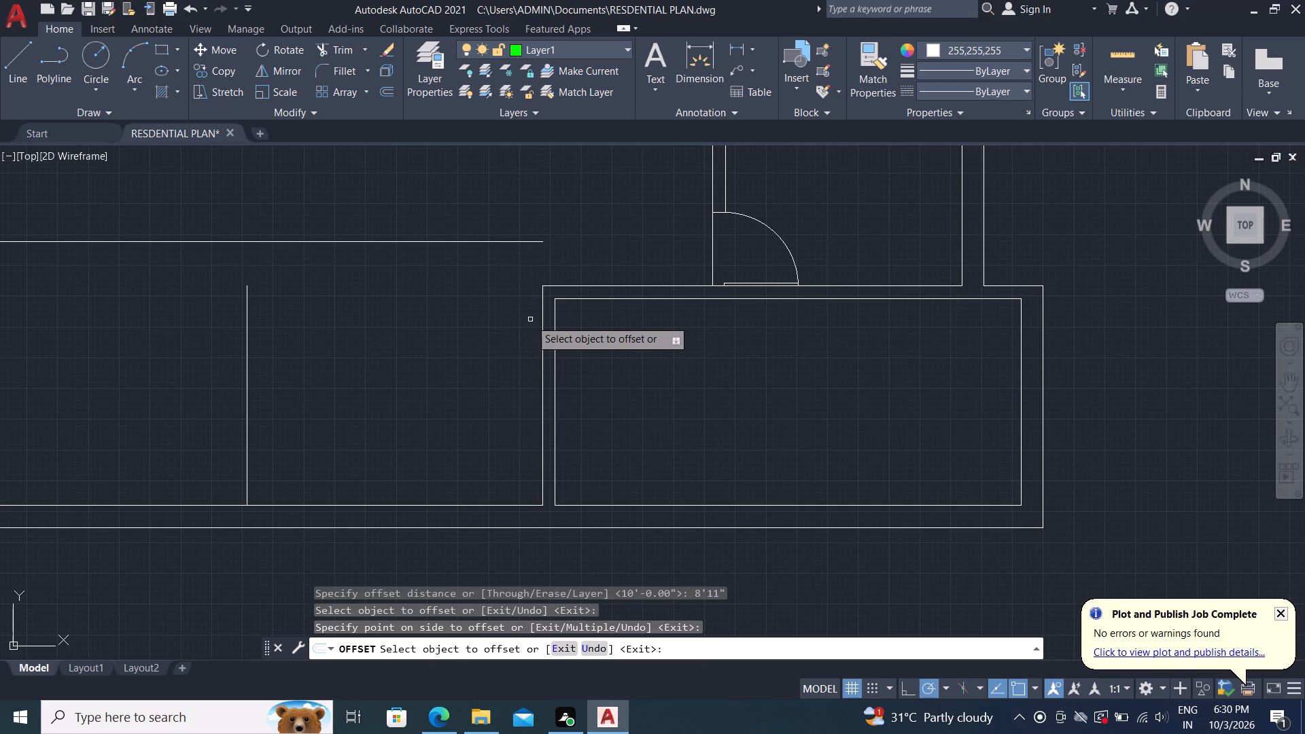
key(Escape)
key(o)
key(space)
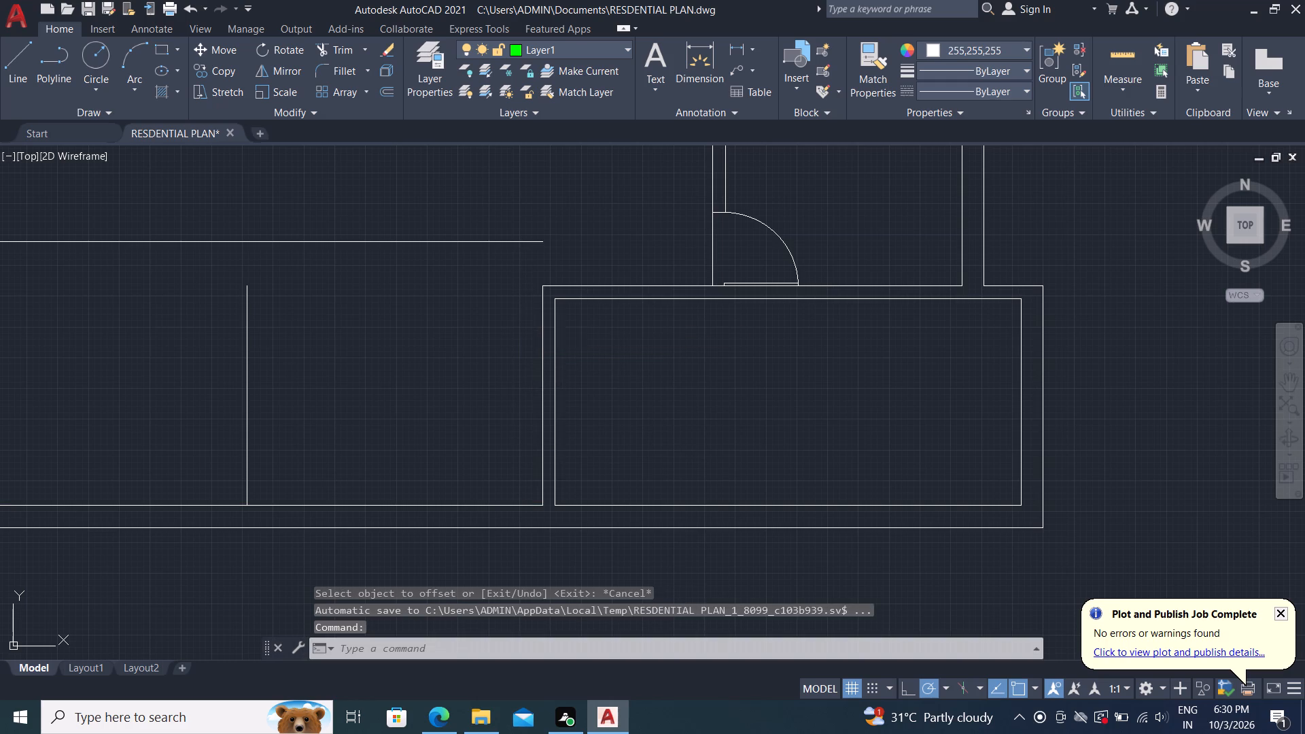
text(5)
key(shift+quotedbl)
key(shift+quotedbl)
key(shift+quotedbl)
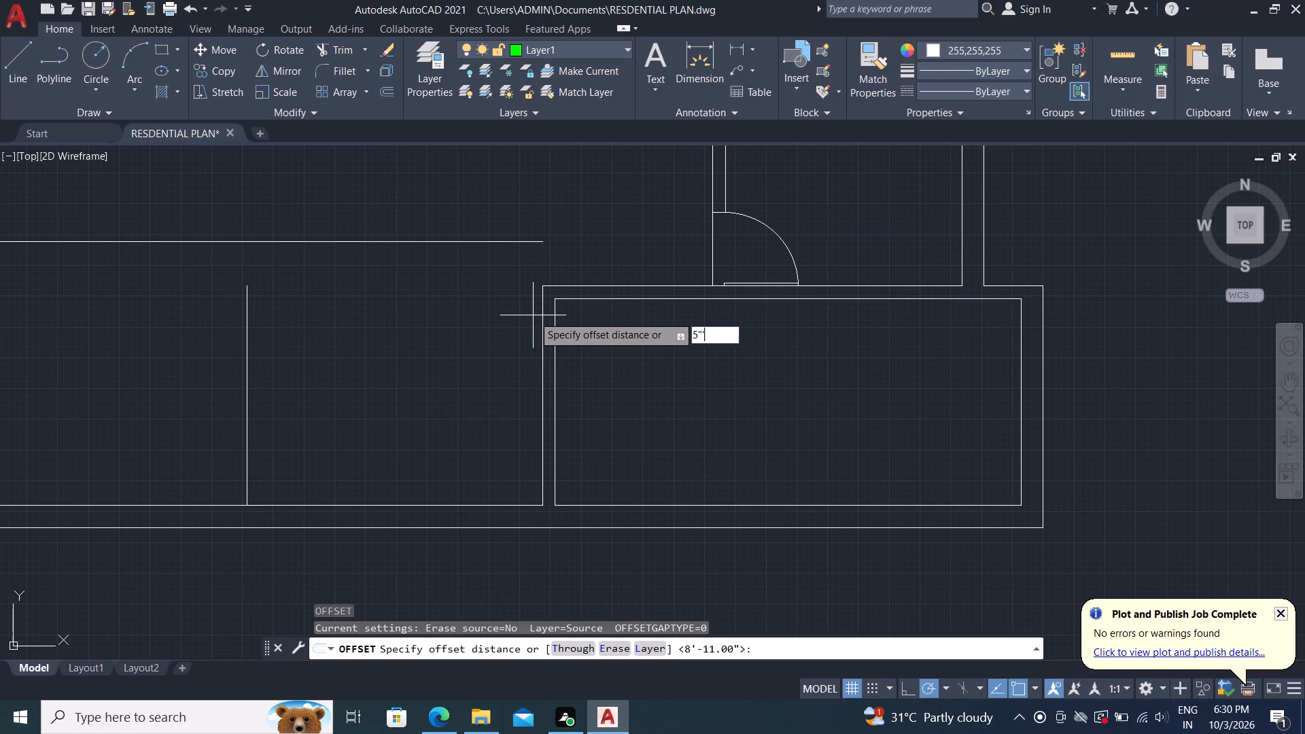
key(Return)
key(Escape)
Offset the new horizontal line 5" north and the new vertical line 5" west to form the southwest rooms' partitions.
text(o 5")
key(Return)
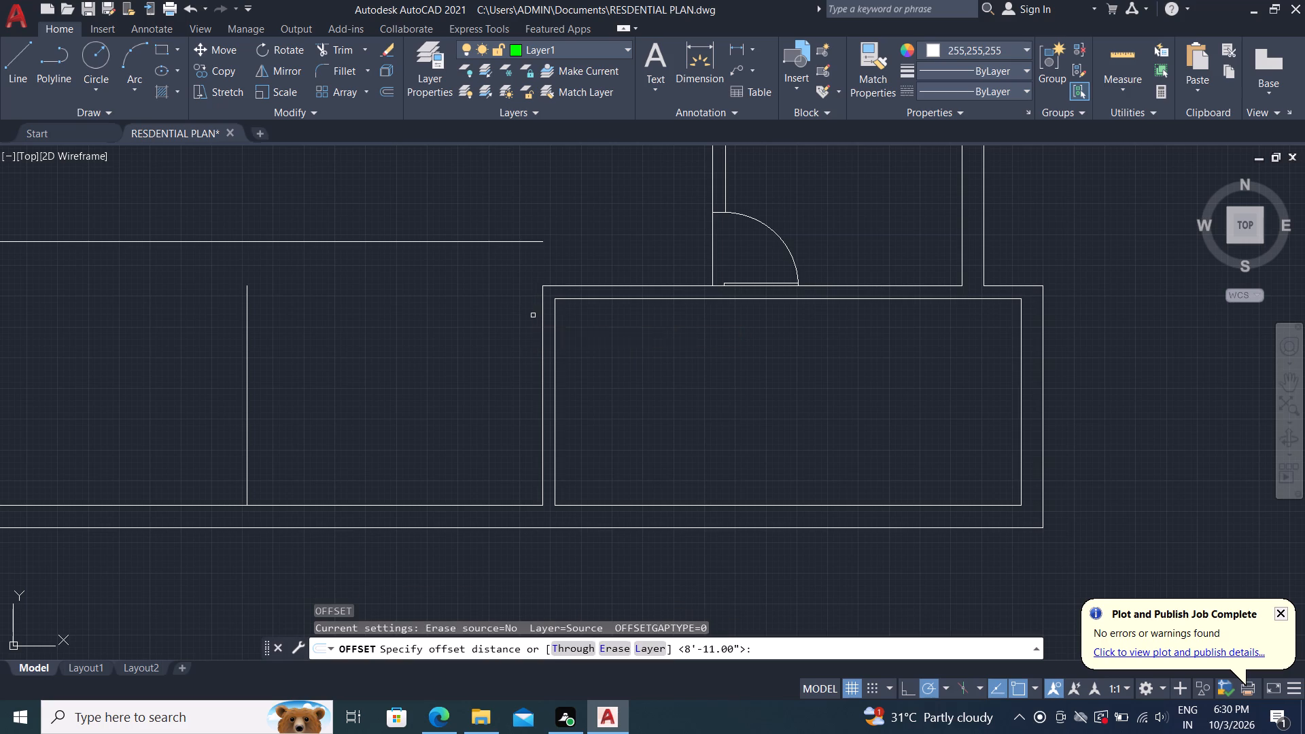
click(485, 240)
click(481, 224)
scroll(454, 275, down, 1)
middle_drag(450, 291, 473, 290)
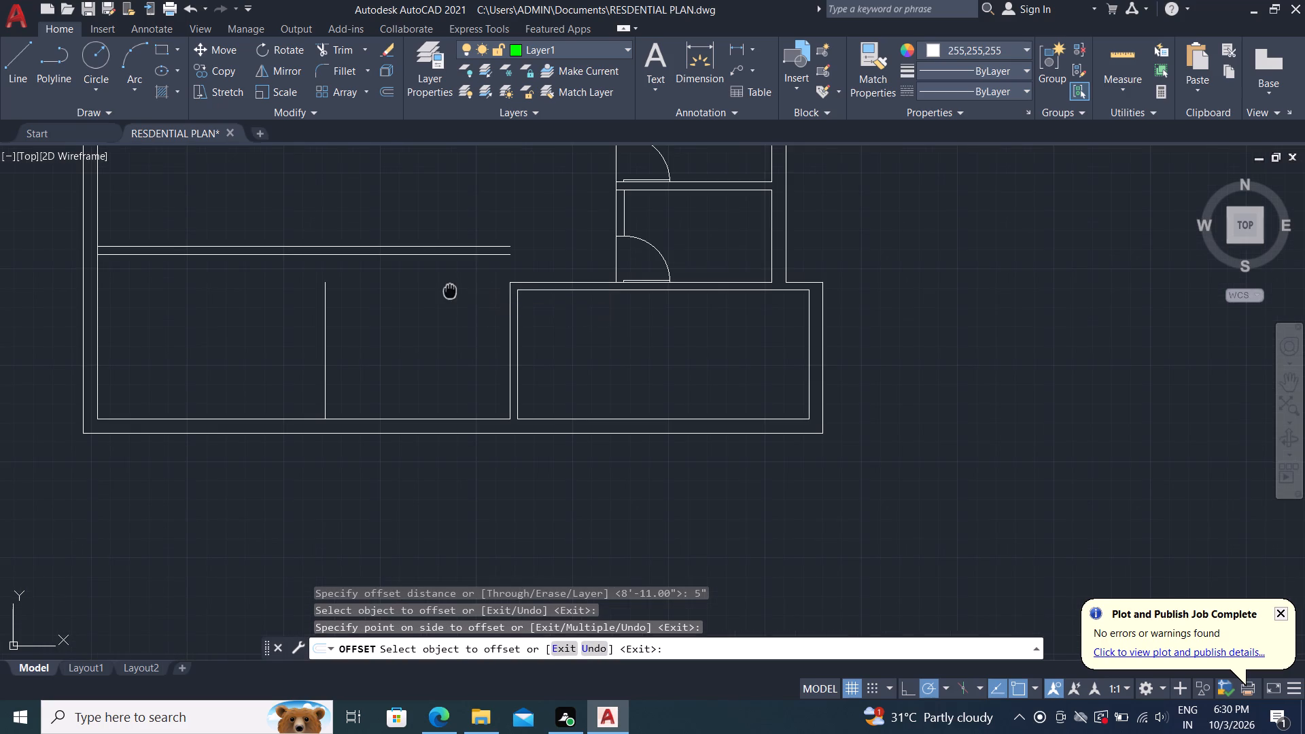
middle_drag(473, 290, 571, 307)
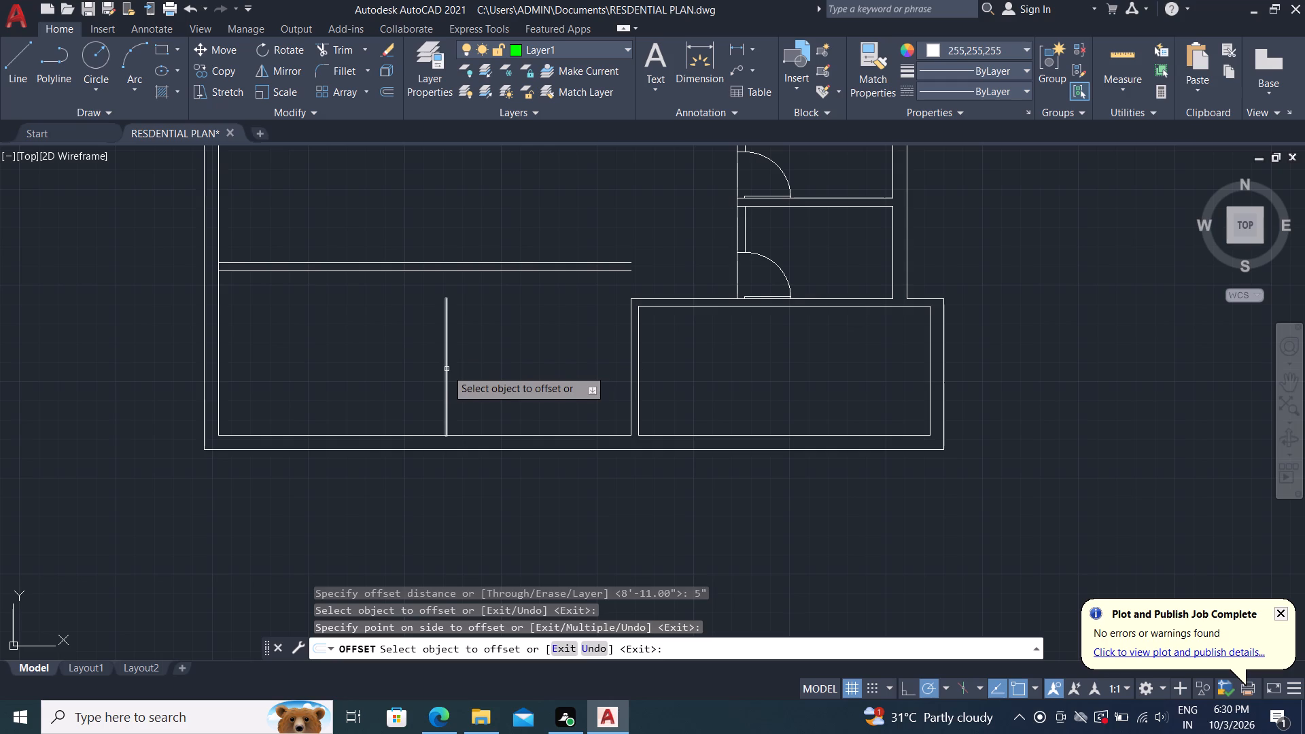
click(447, 369)
click(380, 381)
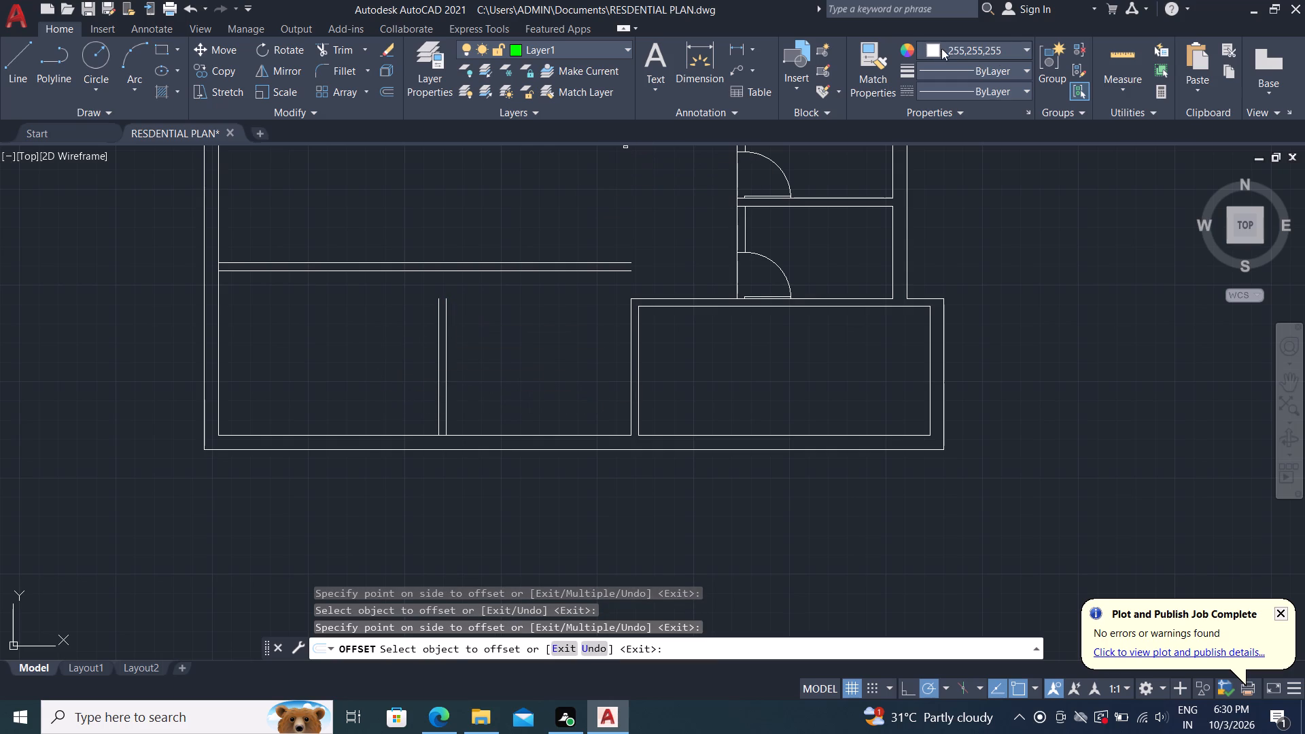
Measure the southeast room's interior width and depth with Quick measure.
click(1116, 54)
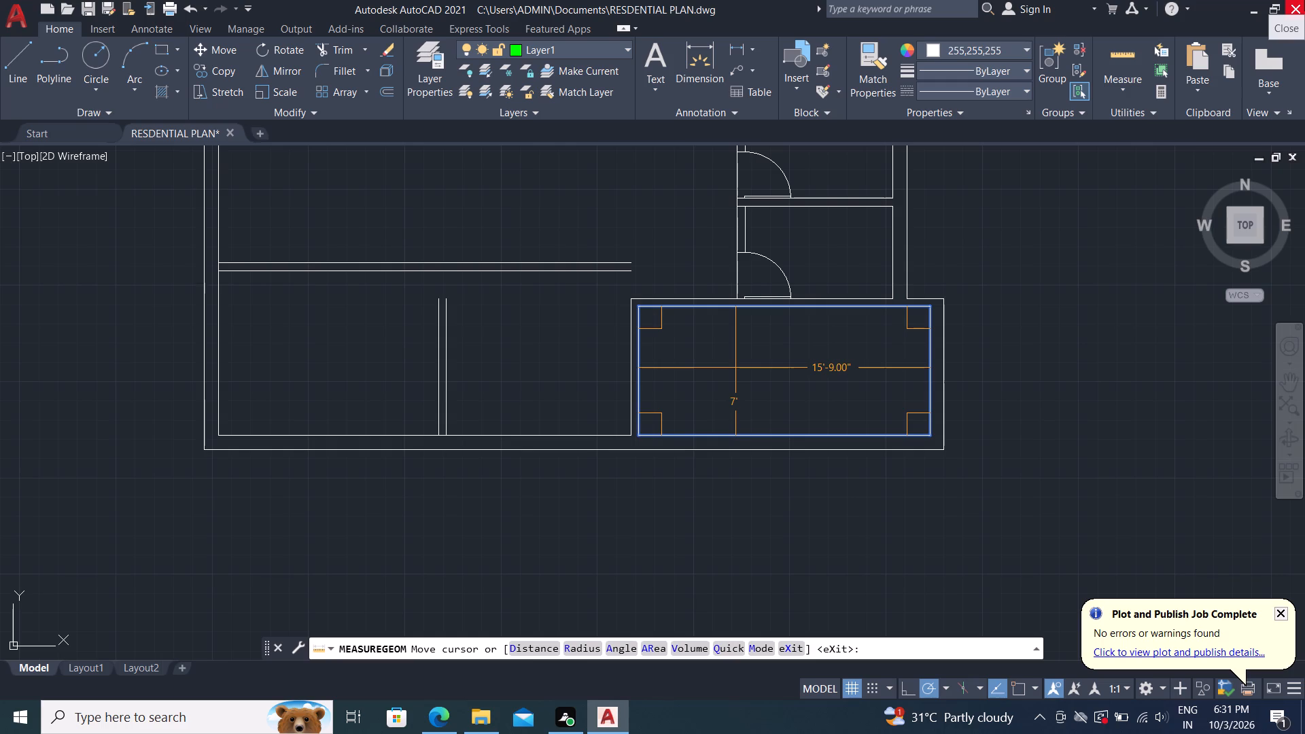
scroll(1304, 0, down, 1)
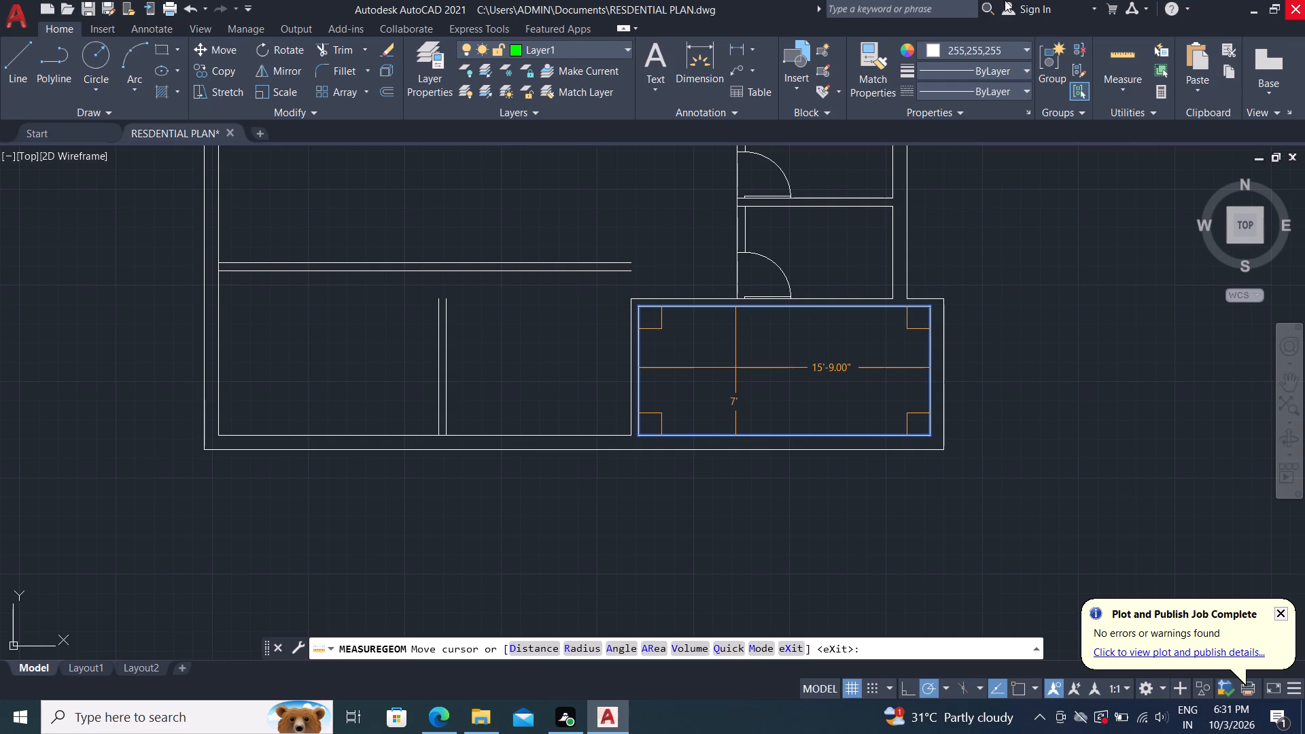
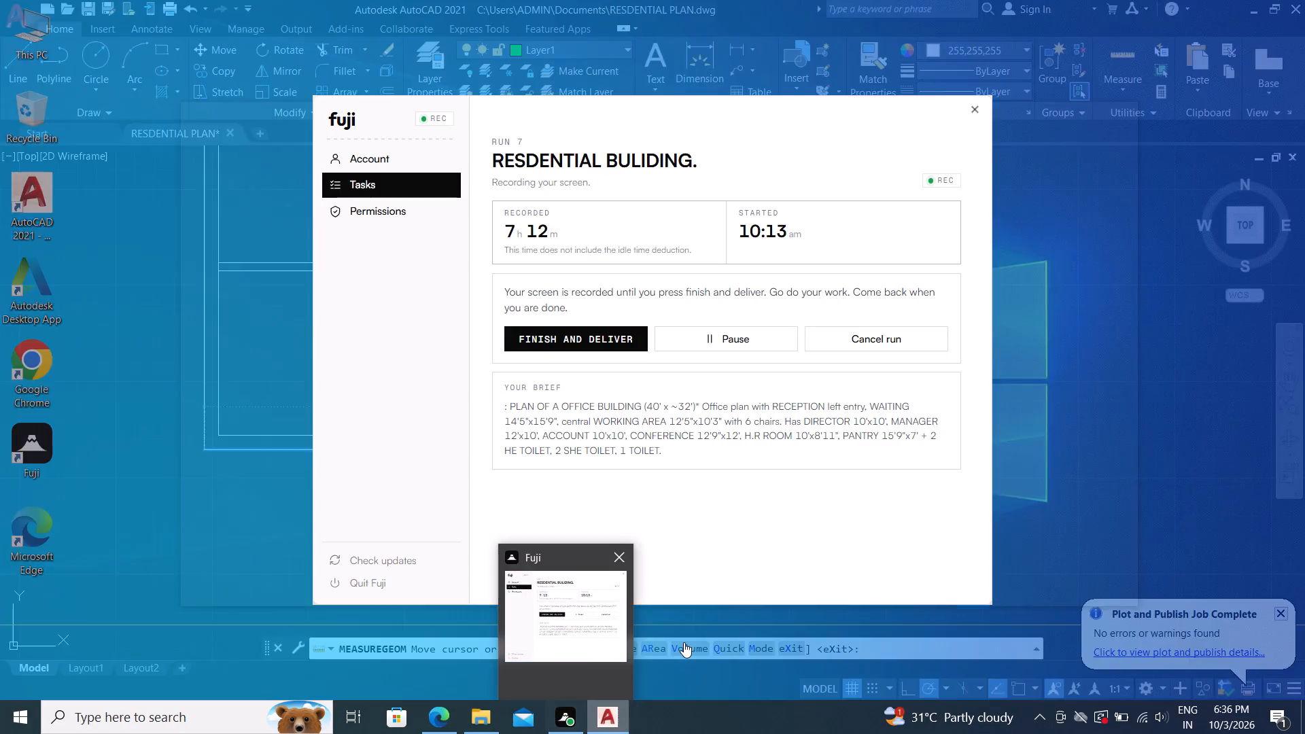
Trim the inner face of the west exterior wall between the two horizontal partition lines to open the wall junction.
middle_drag(561, 385, 443, 377)
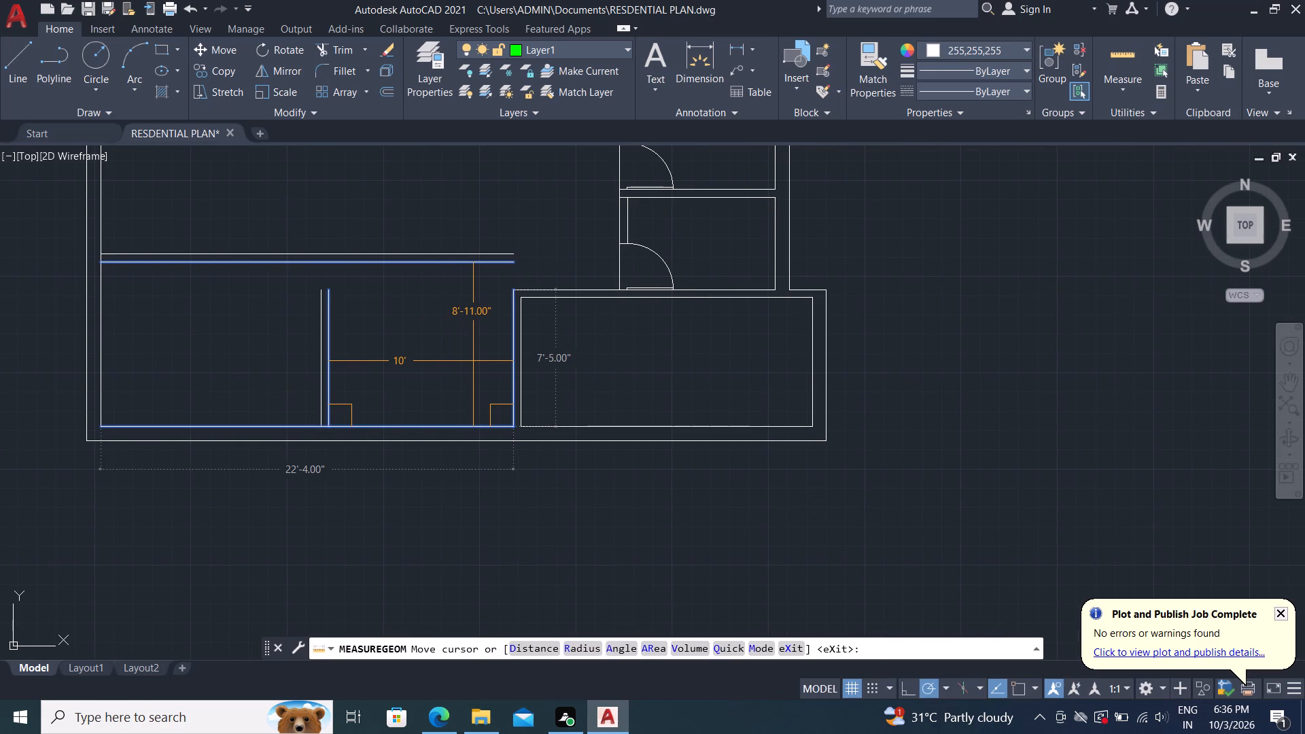
key(Escape)
text(tr)
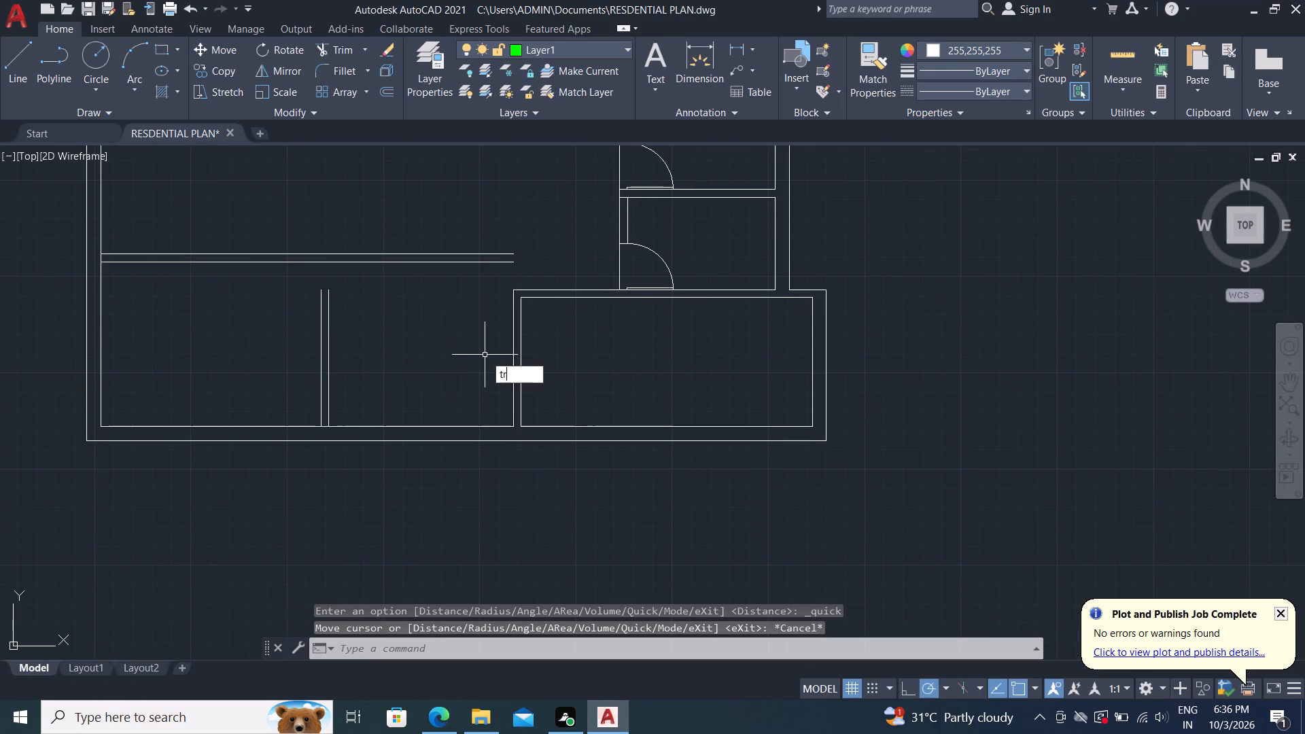
key(space)
scroll(103, 256, up, 3)
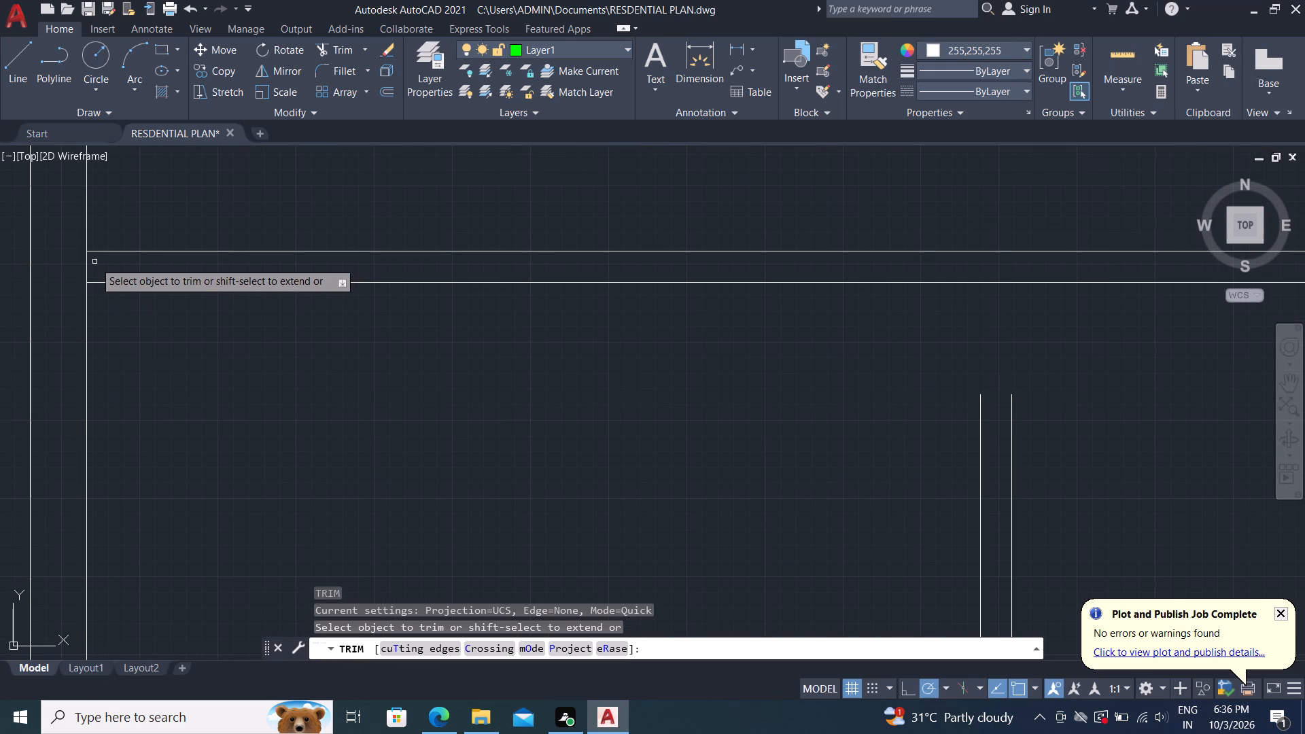
click(88, 267)
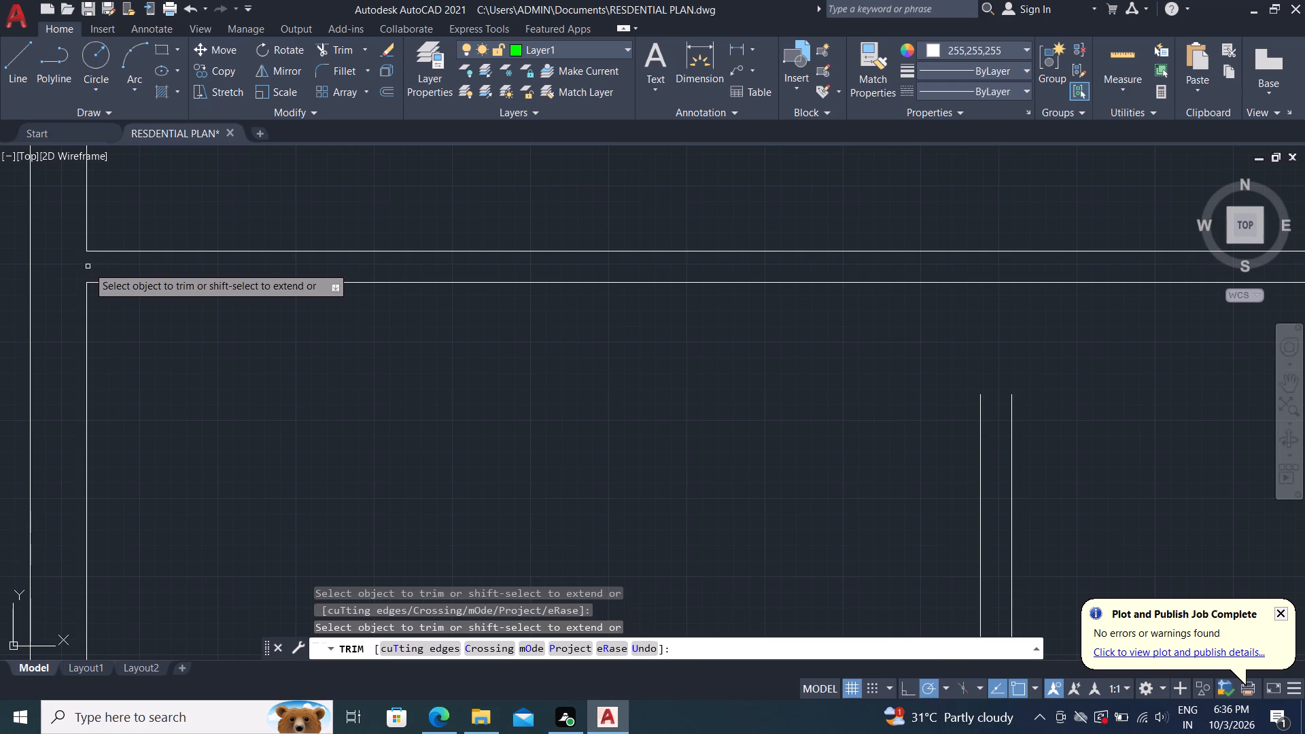
key(Escape)
Extend both lines of the short vertical partition up to the horizontal partition wall above them.
text(ex)
key(space)
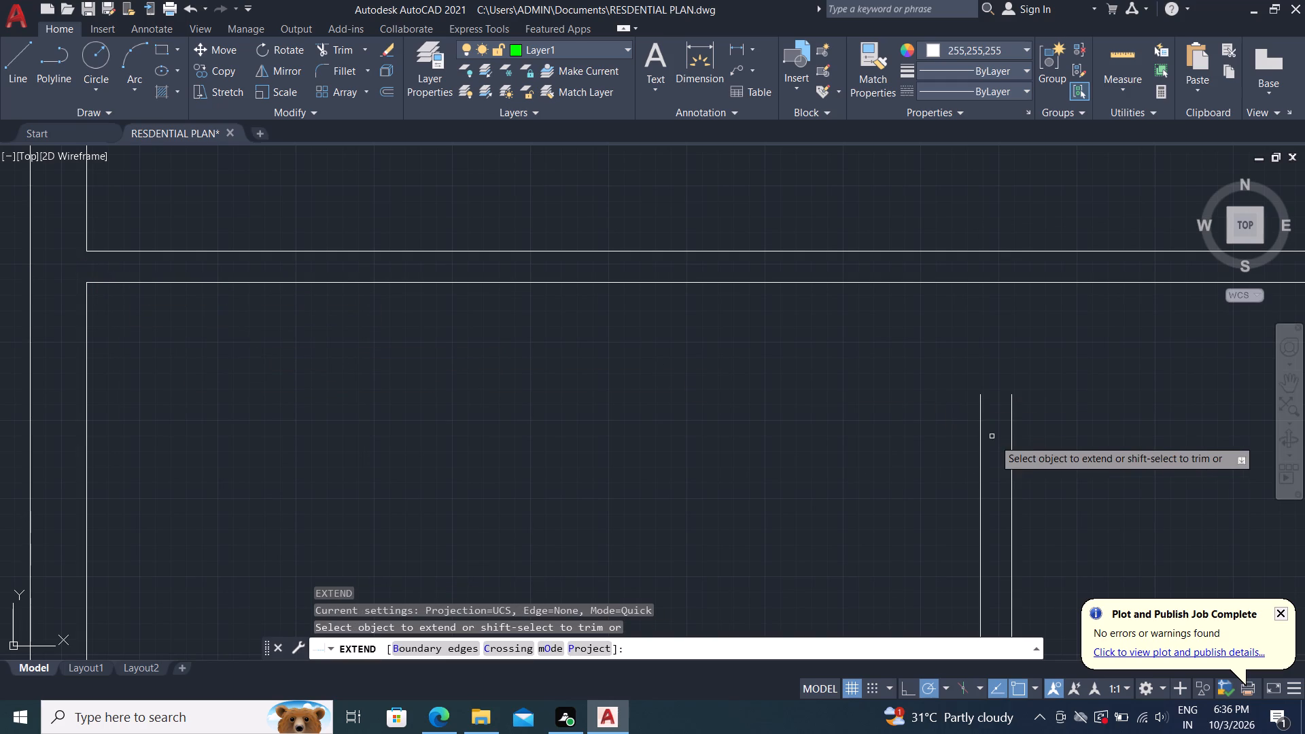
click(979, 431)
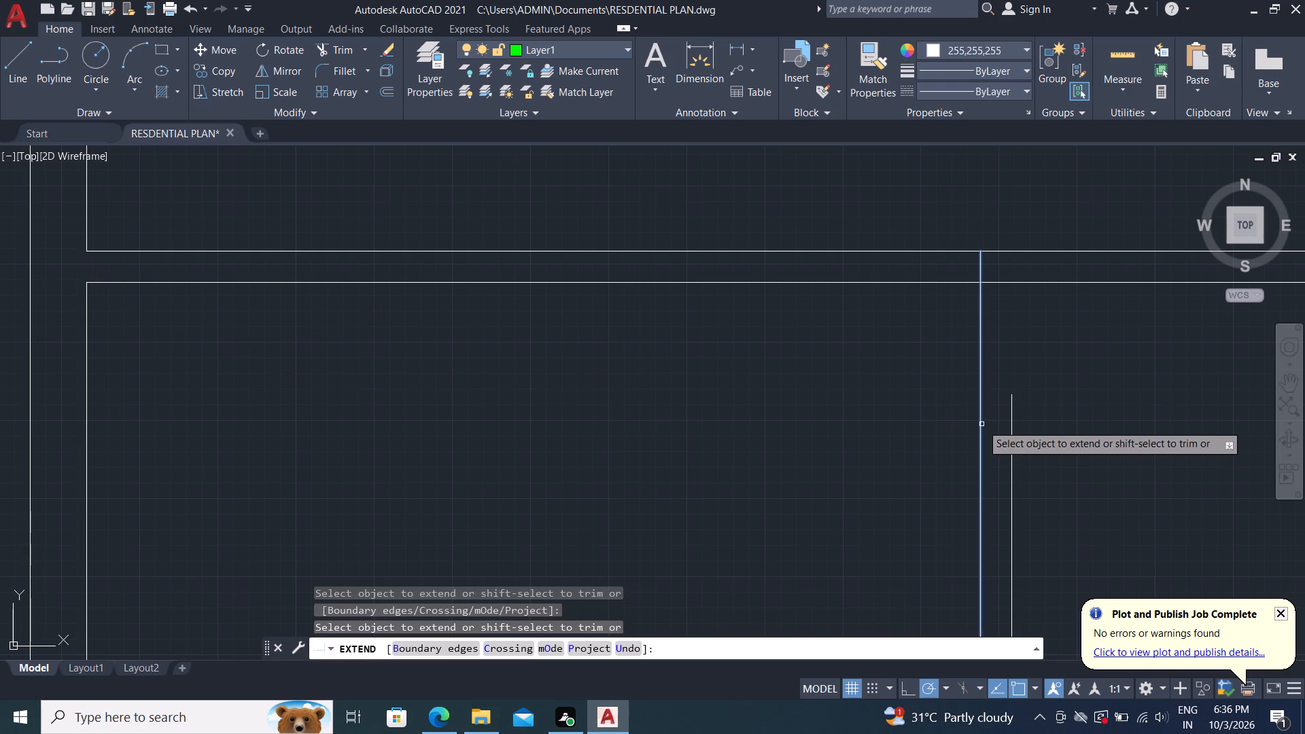
click(981, 423)
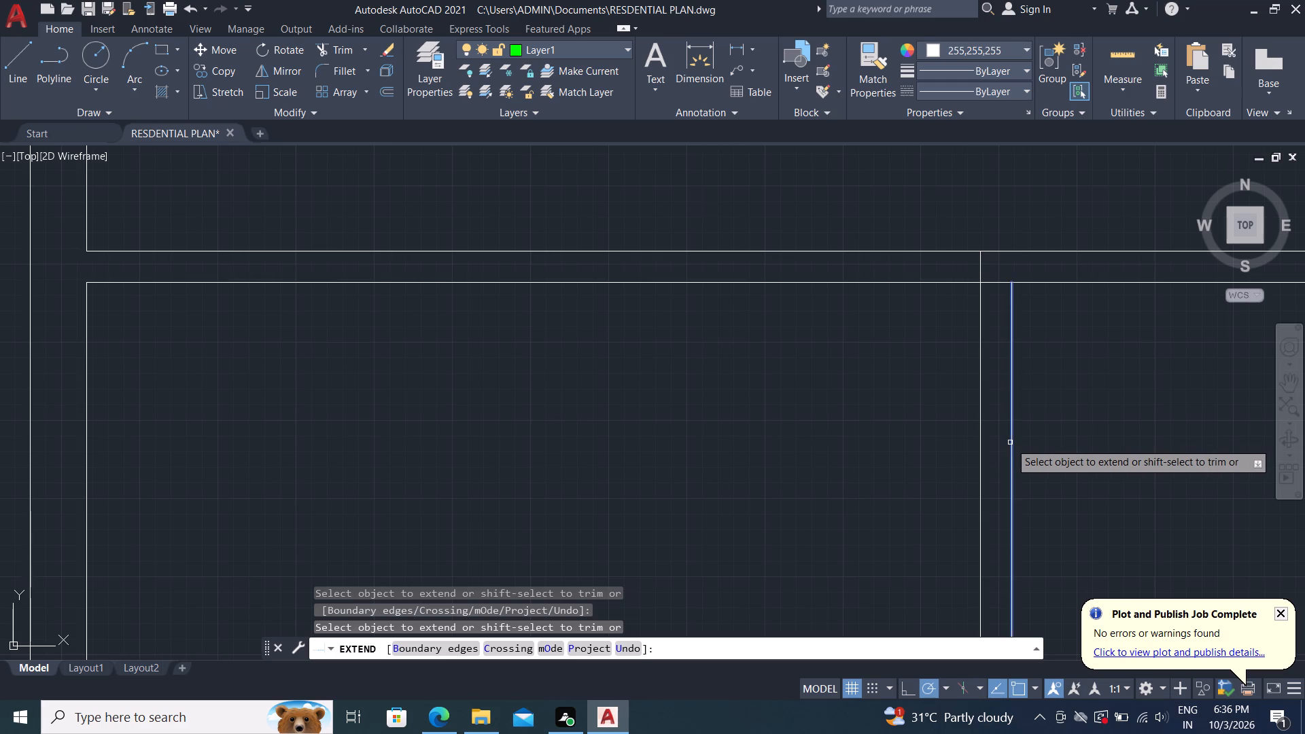
click(1011, 442)
click(1011, 444)
scroll(841, 427, down, 3)
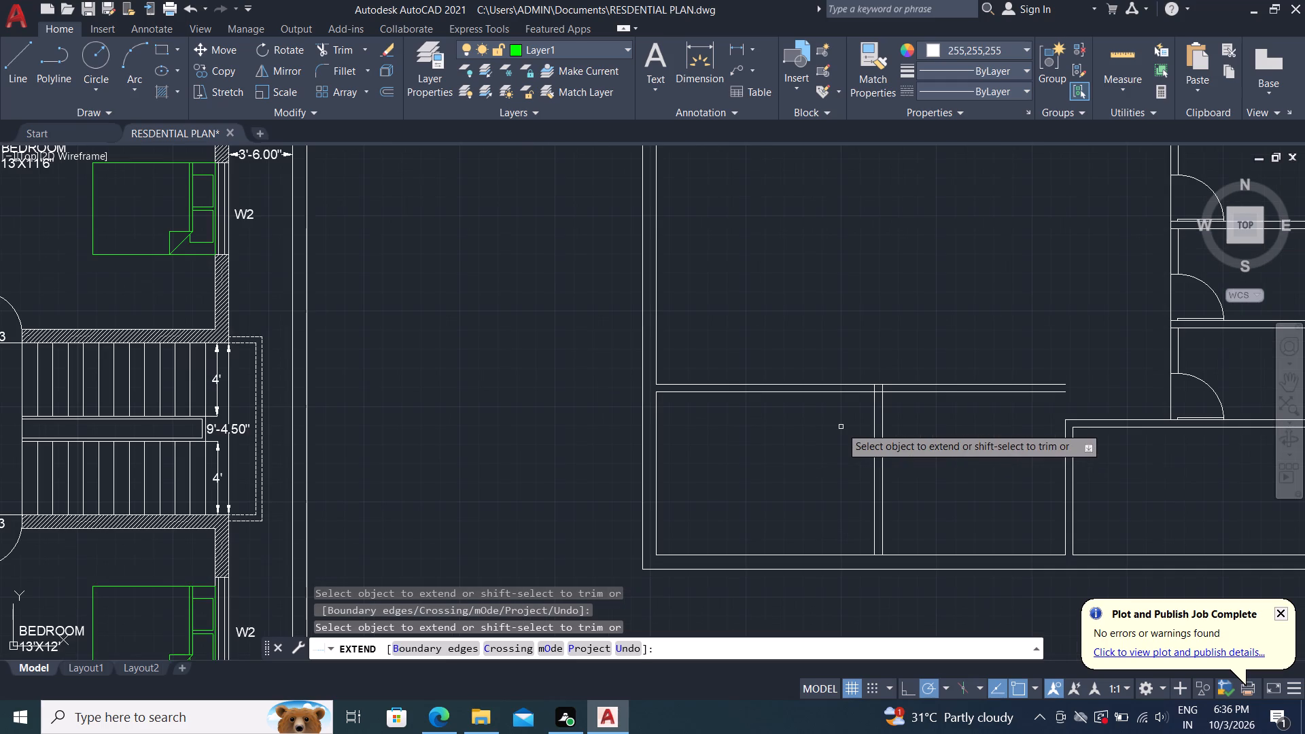
middle_drag(841, 430, 767, 447)
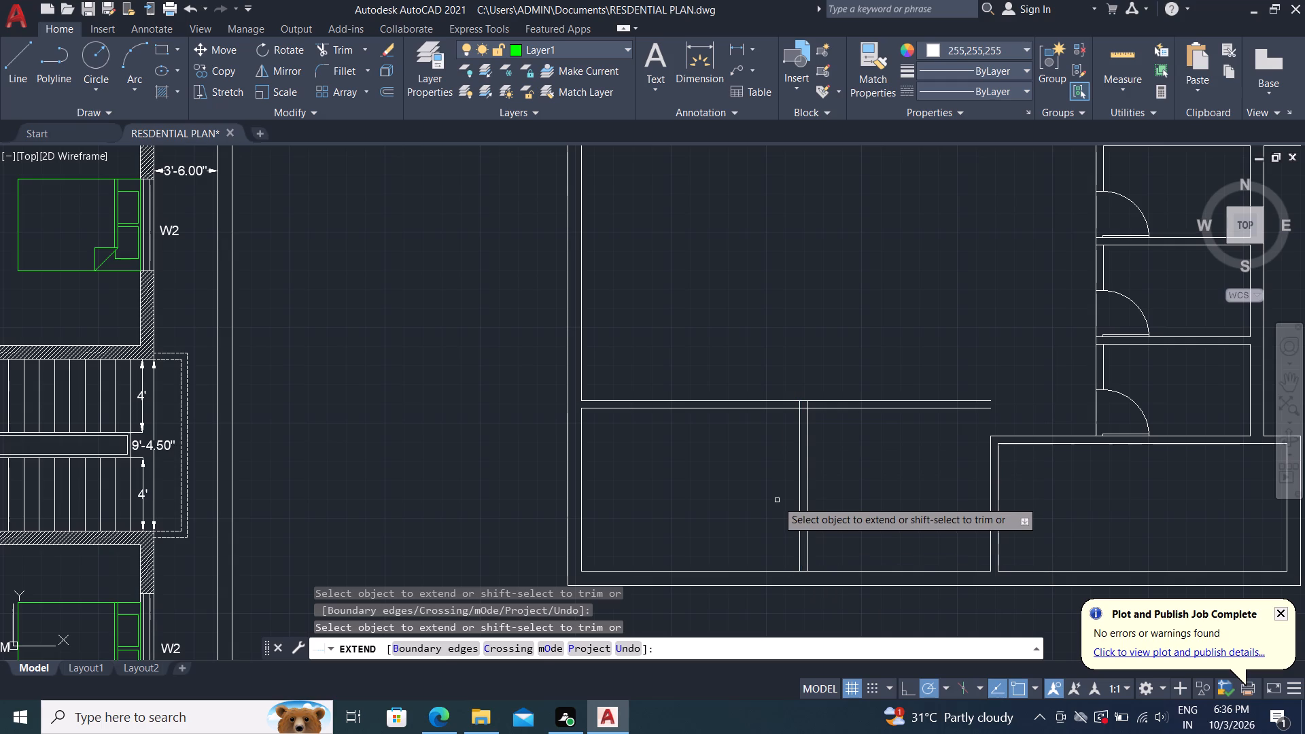
key(Escape)
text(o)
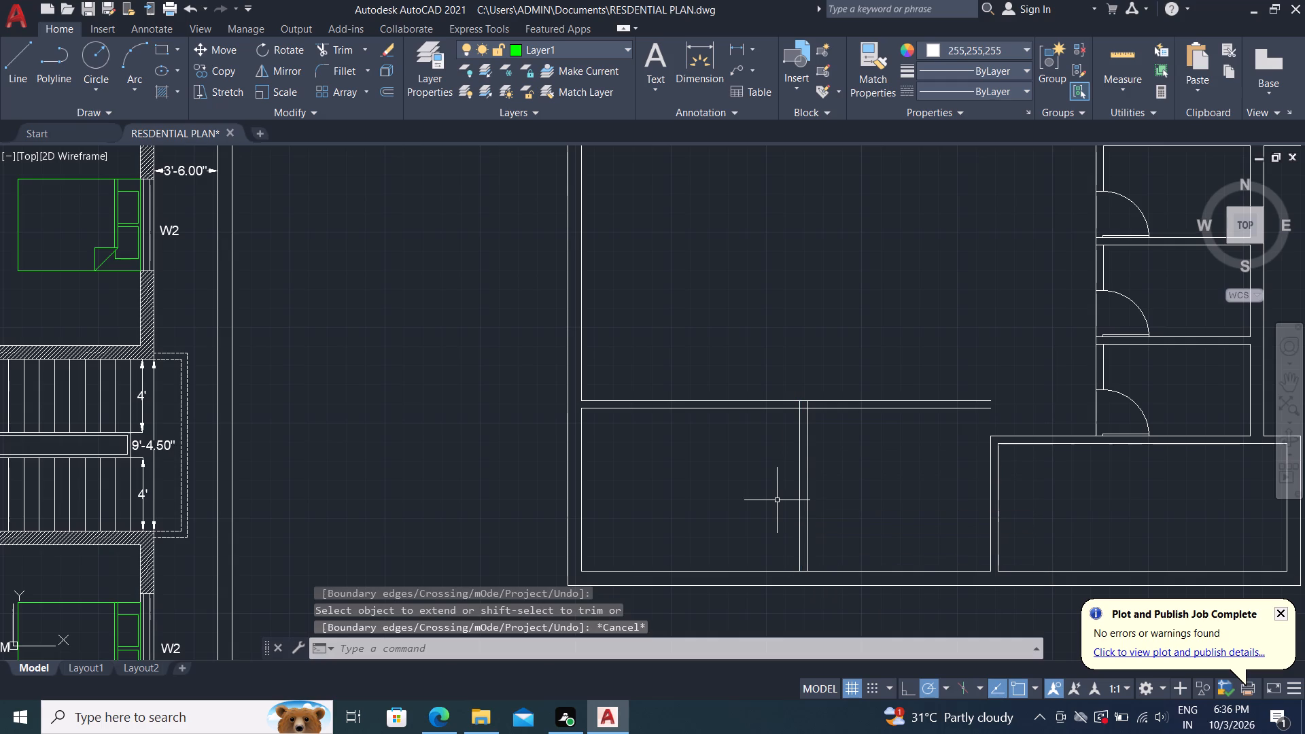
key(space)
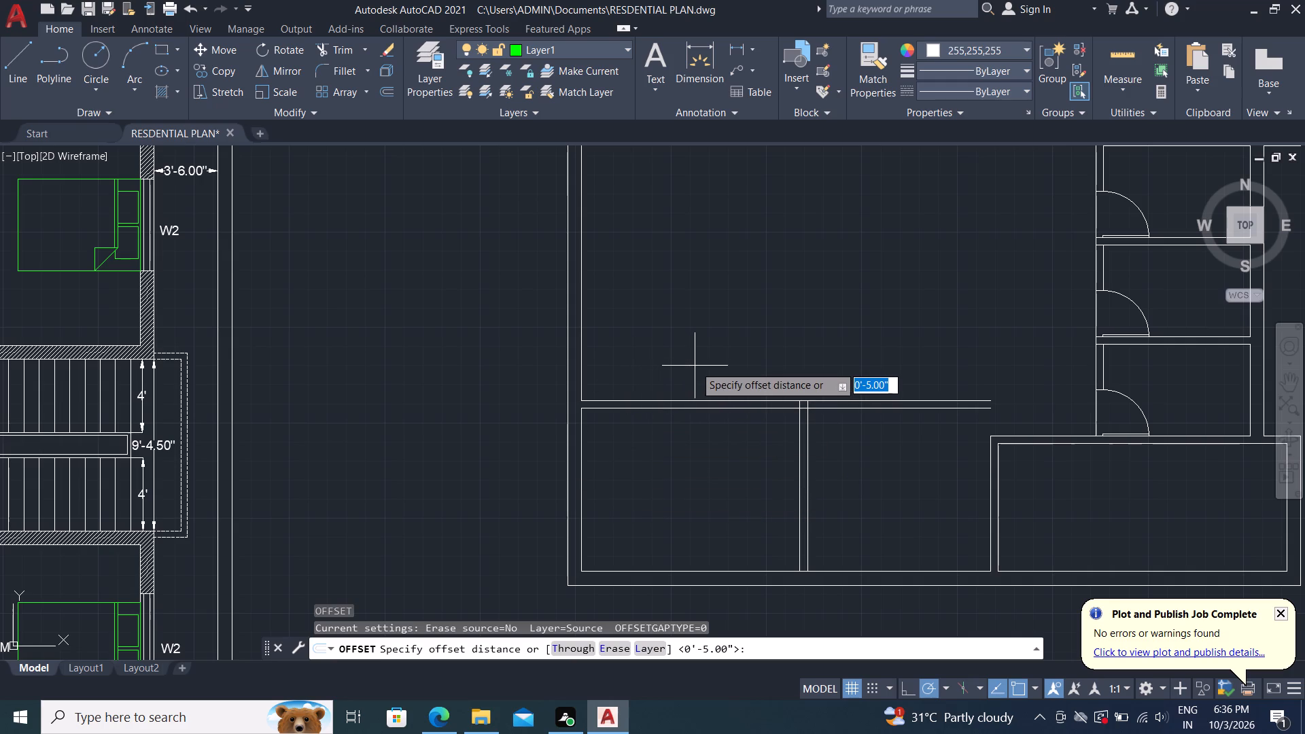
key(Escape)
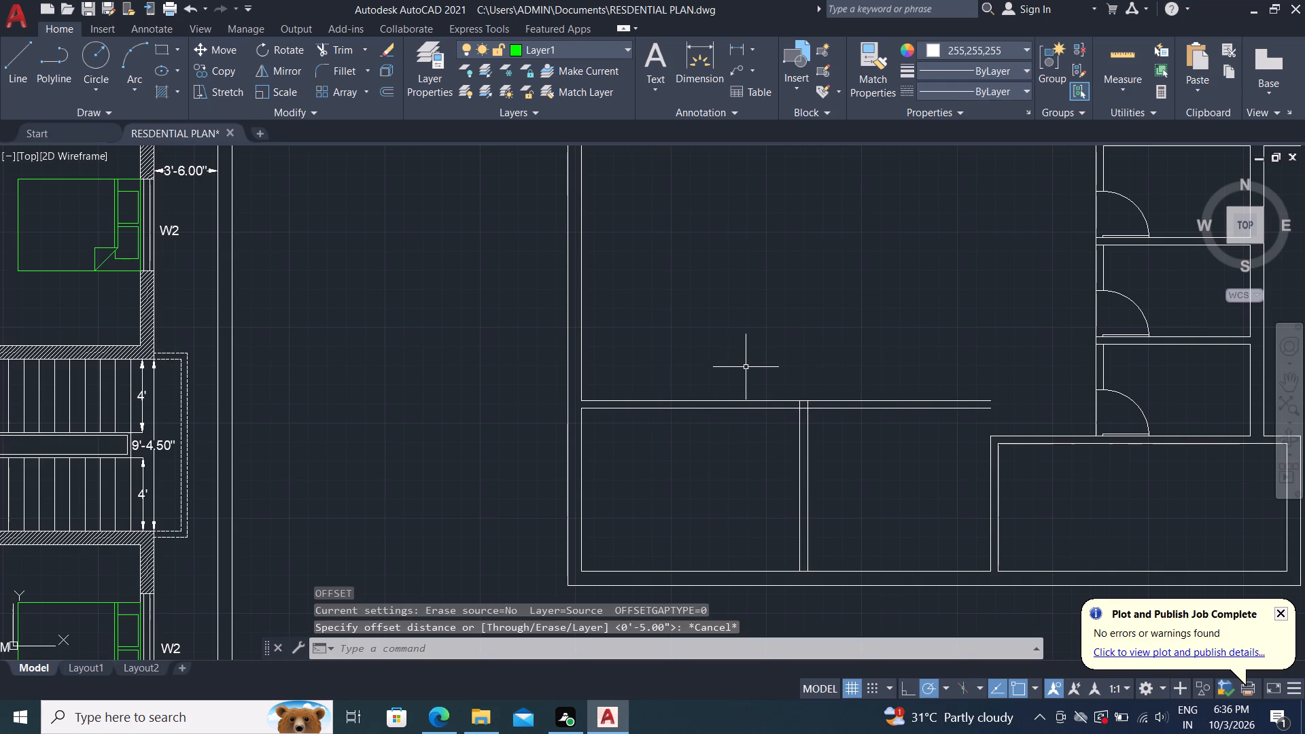
Trim the inner face of the bottom exterior wall between the two vertical partition lines.
text(tr)
key(space)
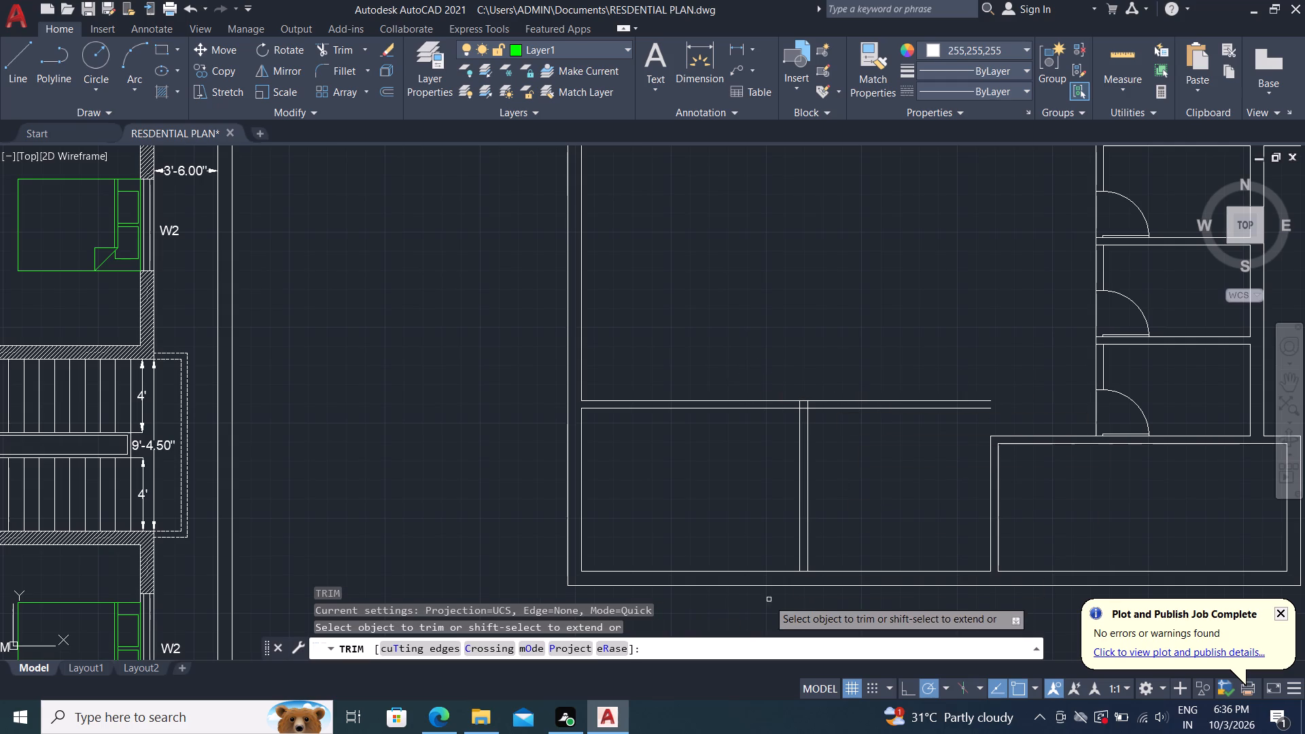
scroll(821, 599, up, 2)
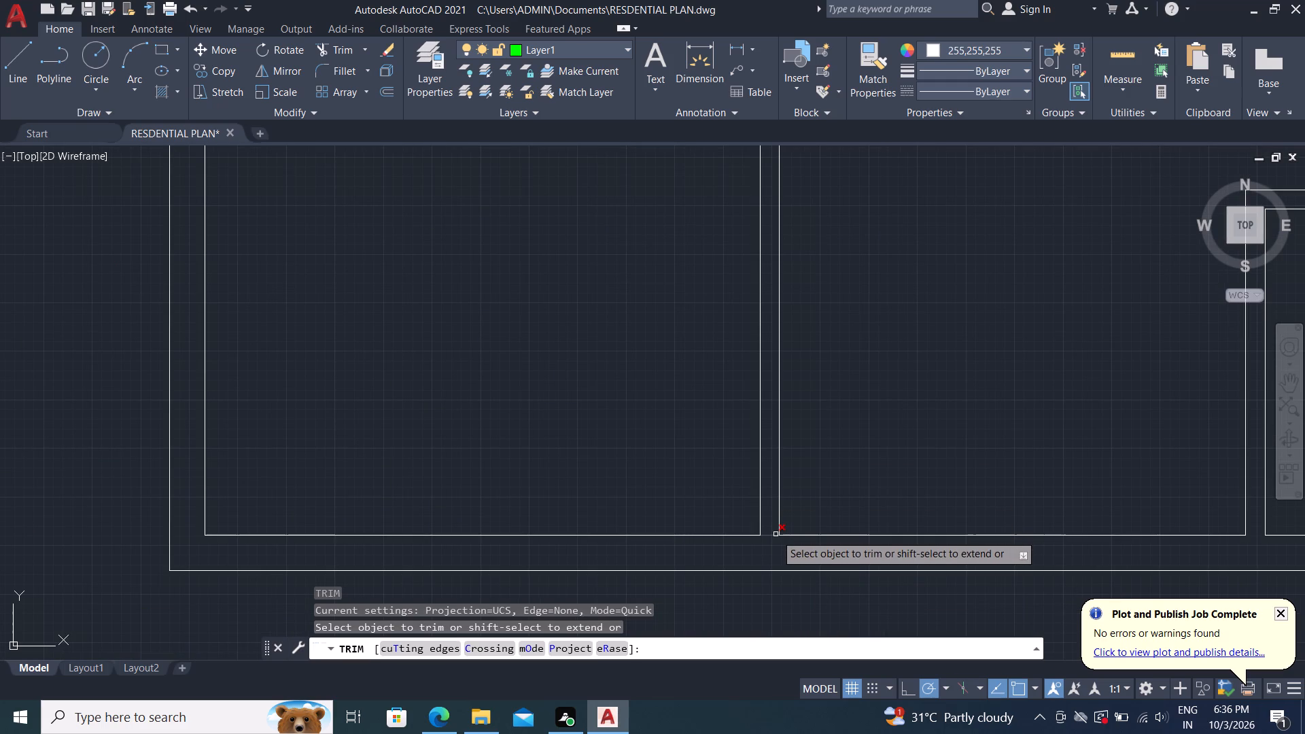
click(771, 534)
key(Escape)
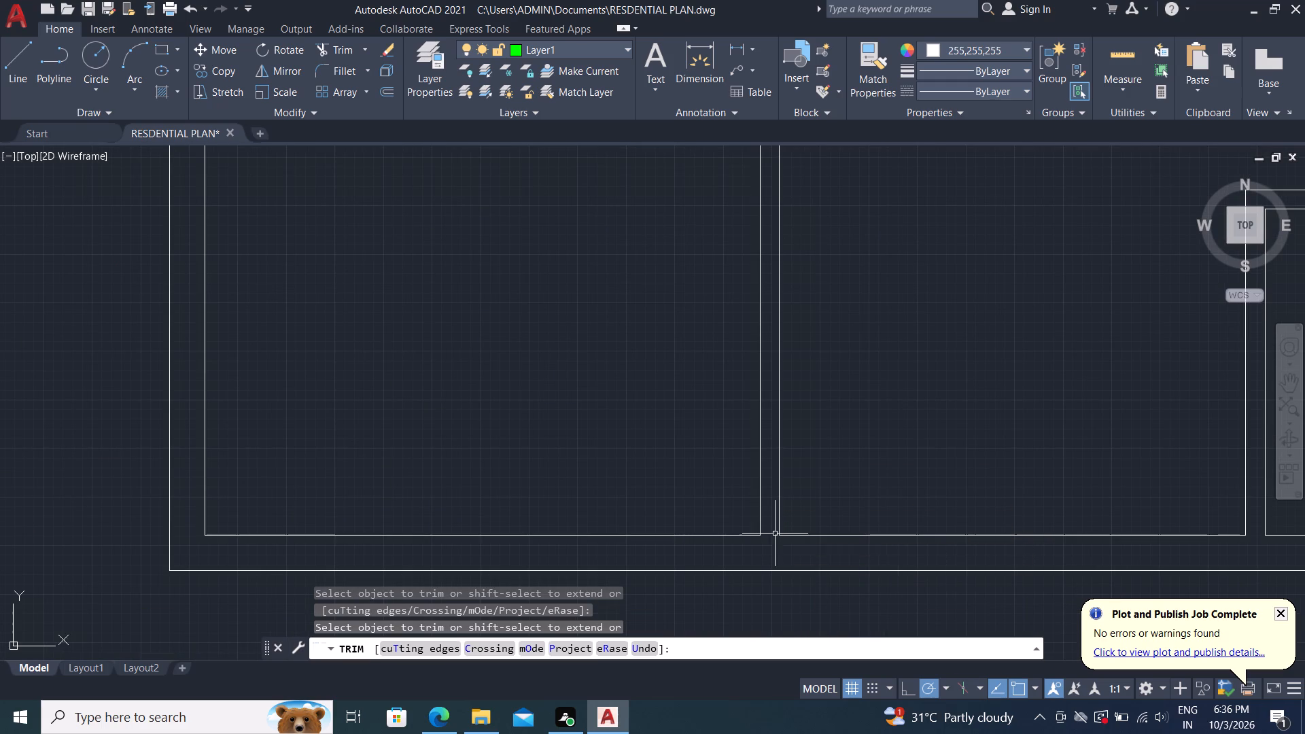
Measure the interior dimensions of the lower-left corner room.
scroll(698, 498, down, 2)
text(o)
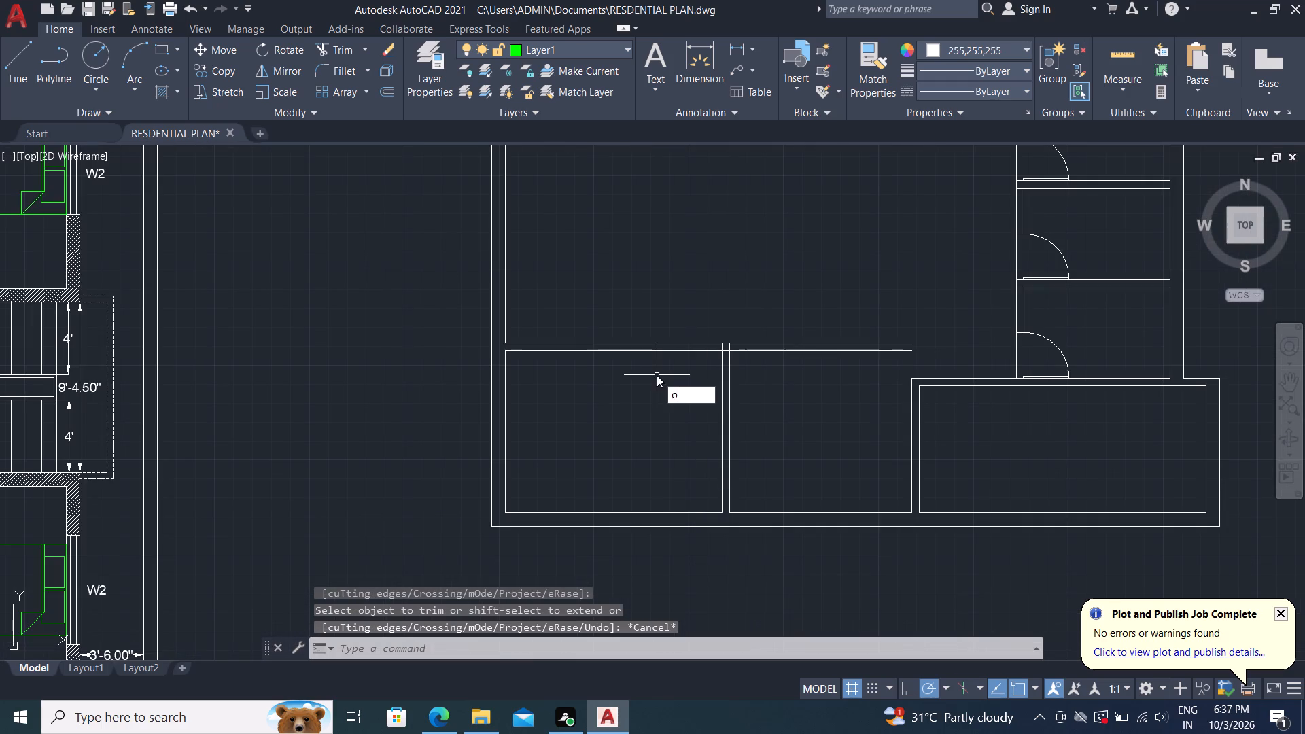
key(space)
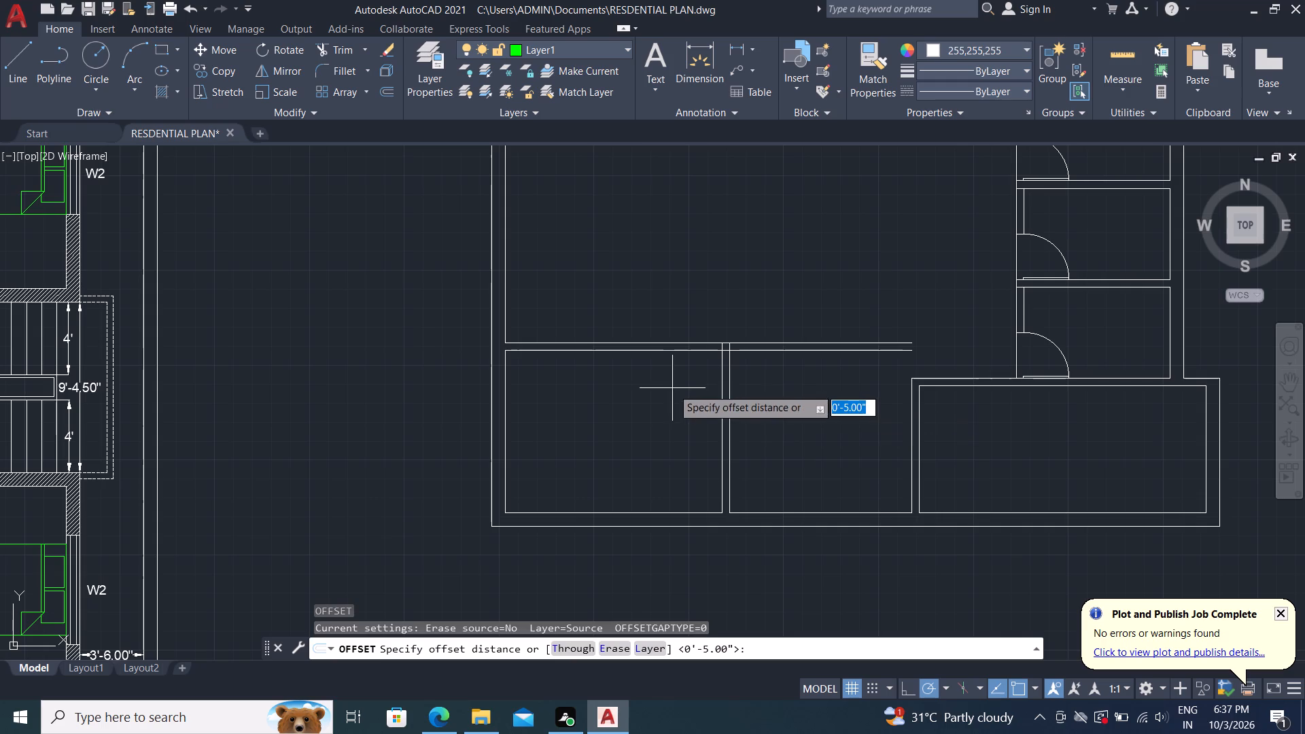
click(1121, 54)
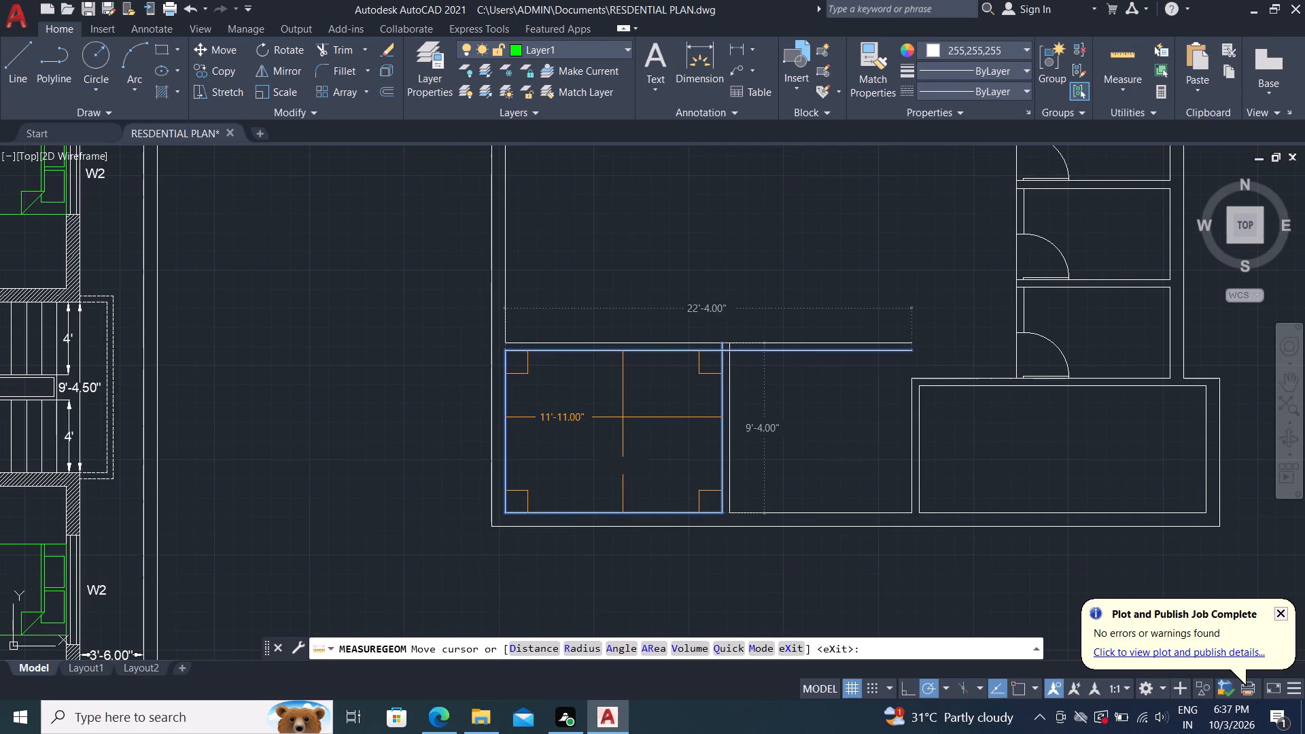
key(Escape)
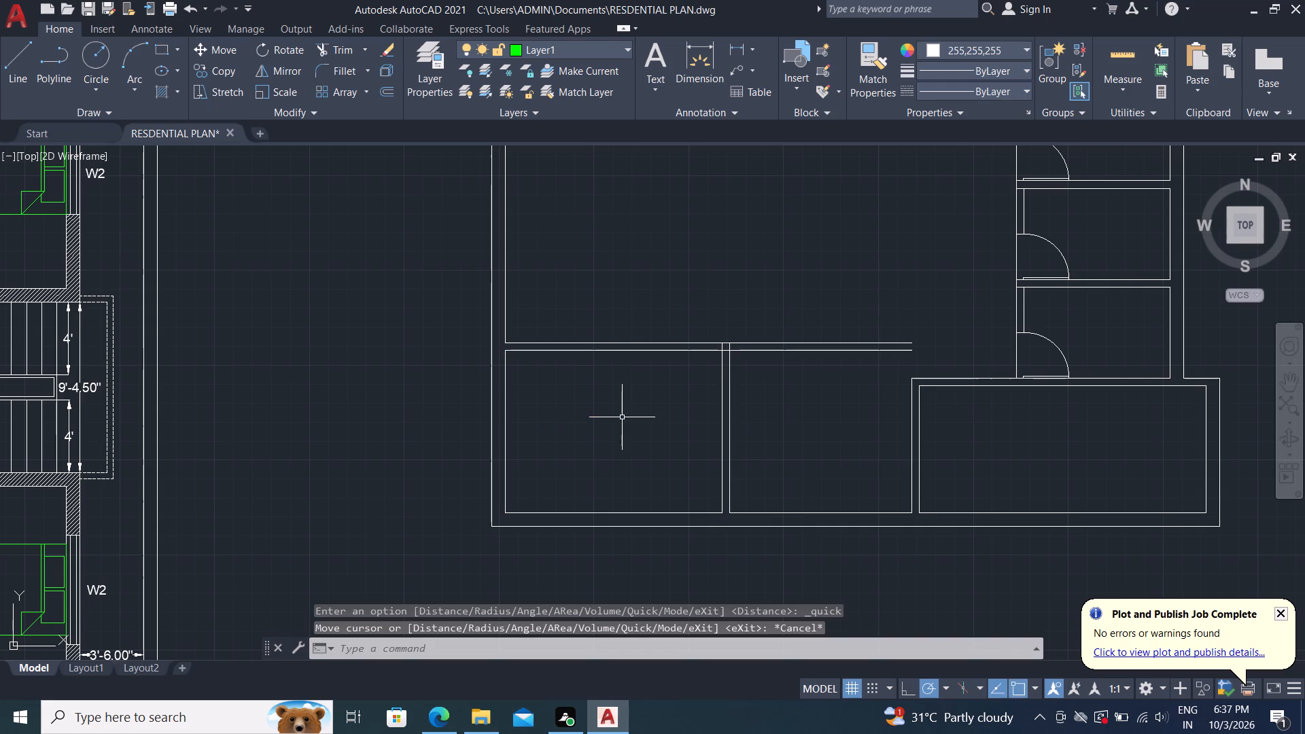
Trim away both horizontal partition lines above the lower-left room, using the vertical partition's left line as the cutting edge.
click(720, 436)
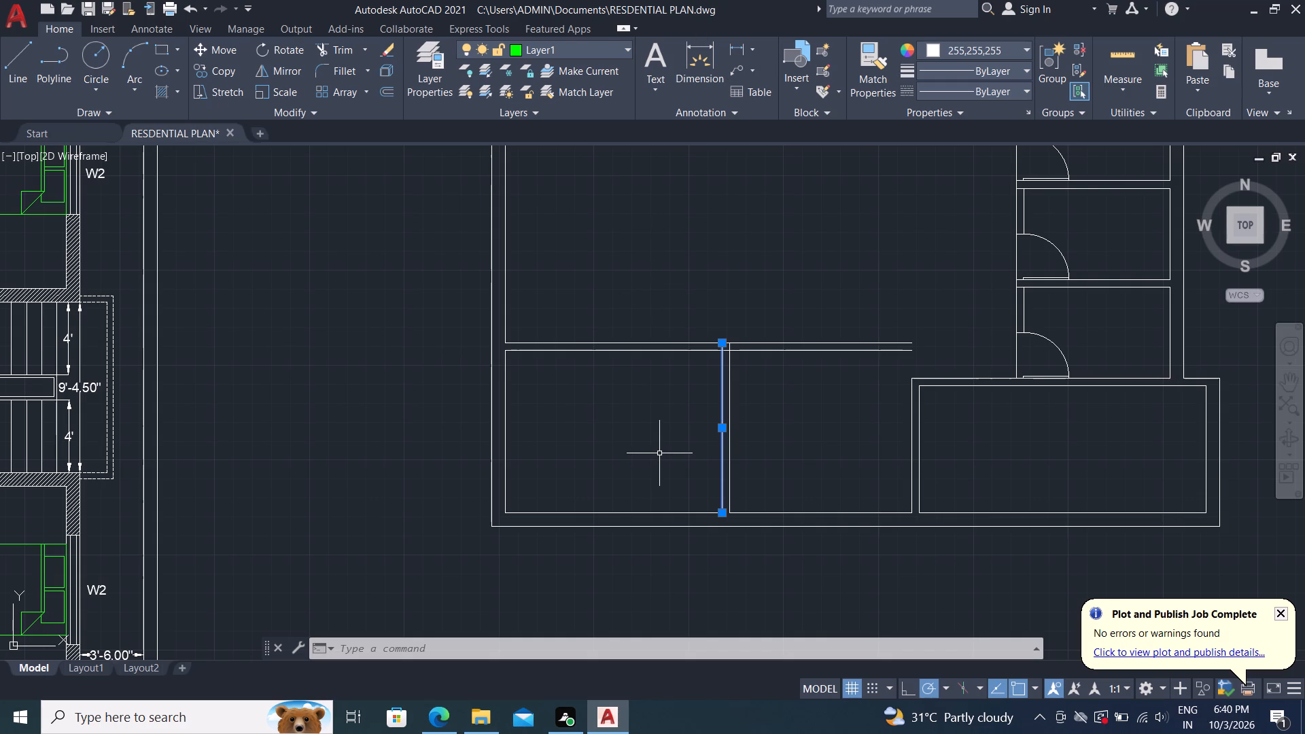
text(tr)
key(space)
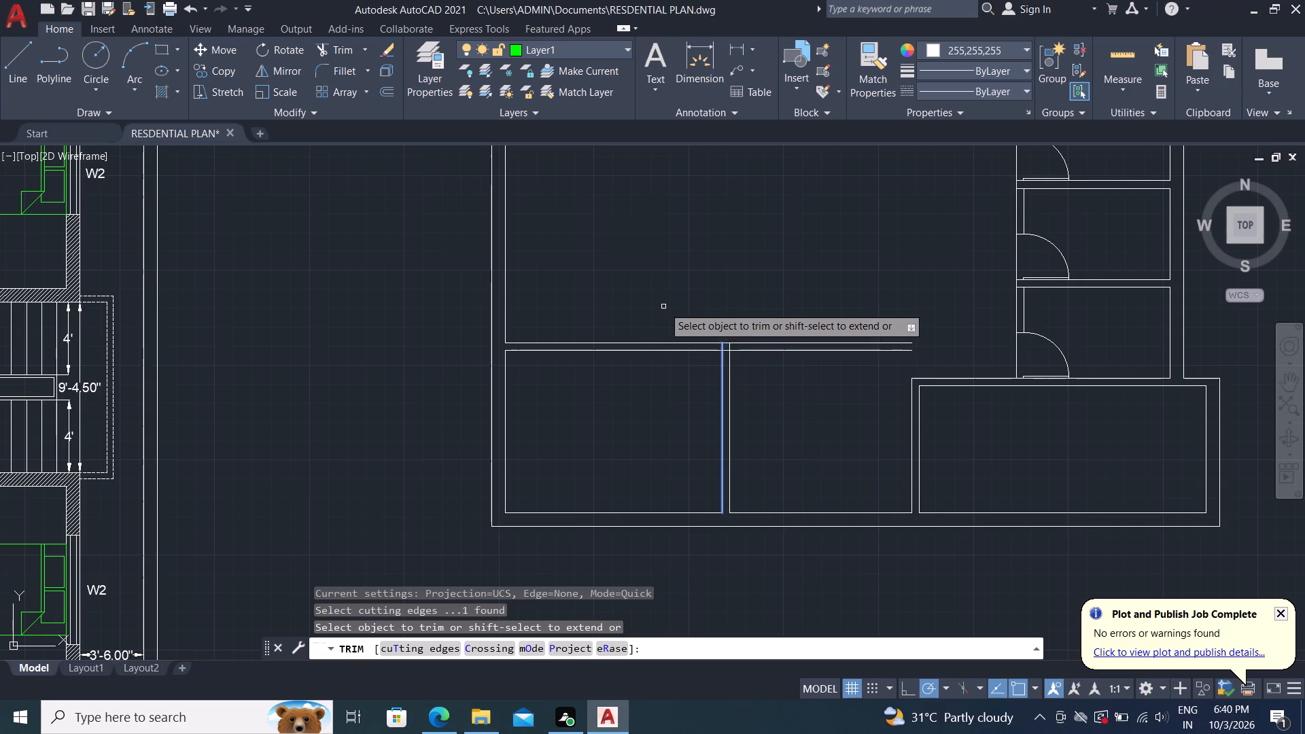
drag(670, 311, 646, 408)
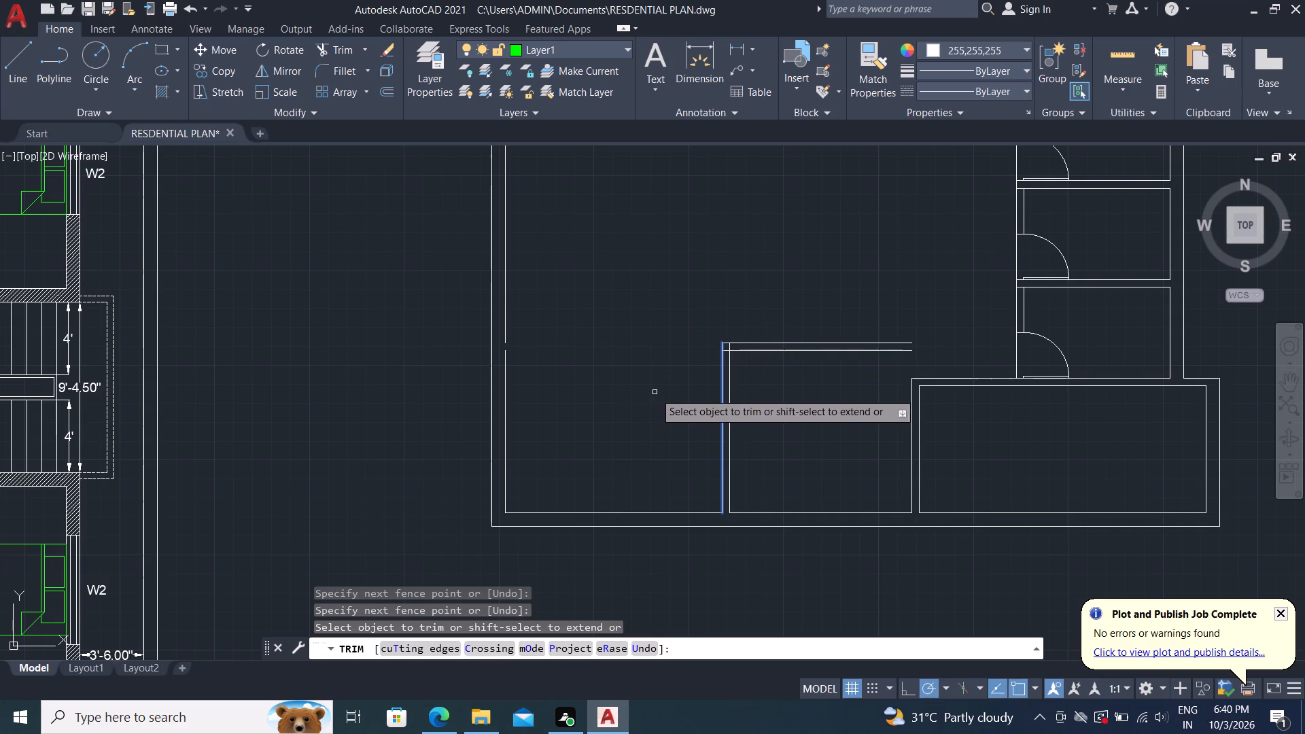
key(Escape)
Offset the lower-left room's bottom inner wall line 12' upward to set the room's new top wall.
text(o)
key(space)
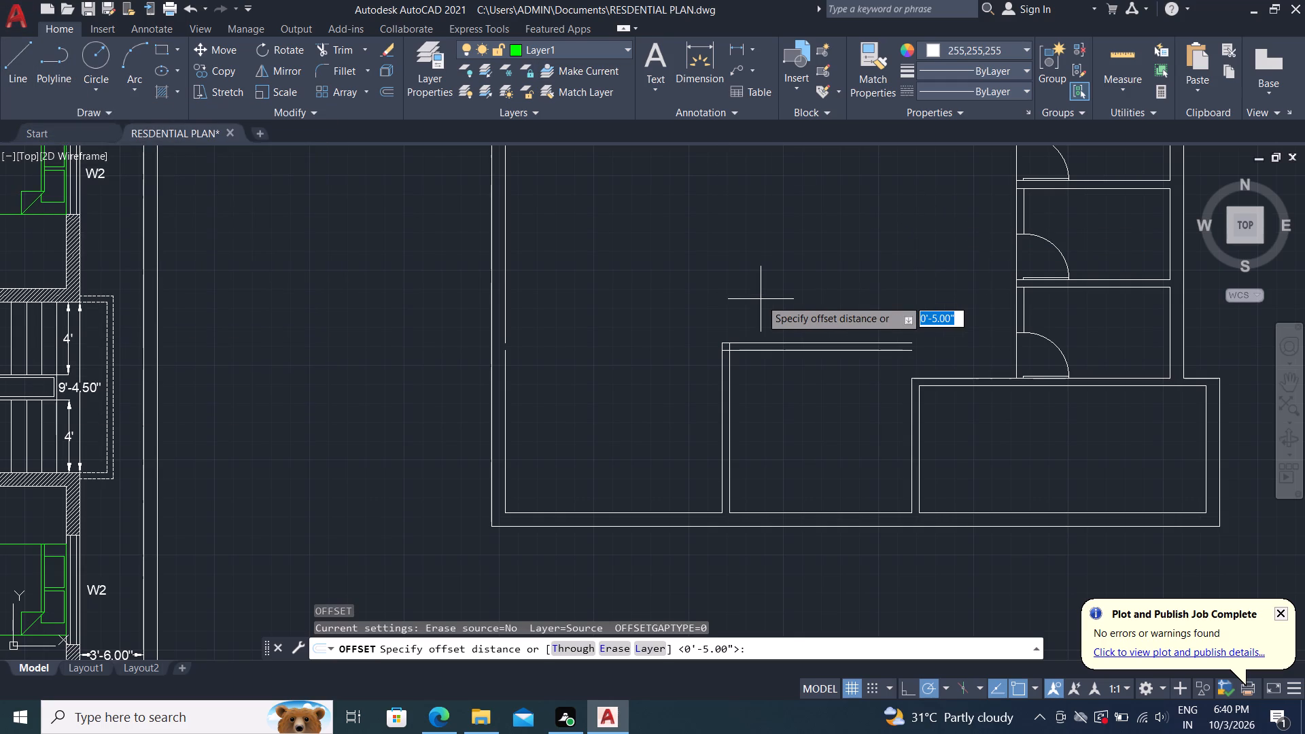
text(12)
key(apostrophe)
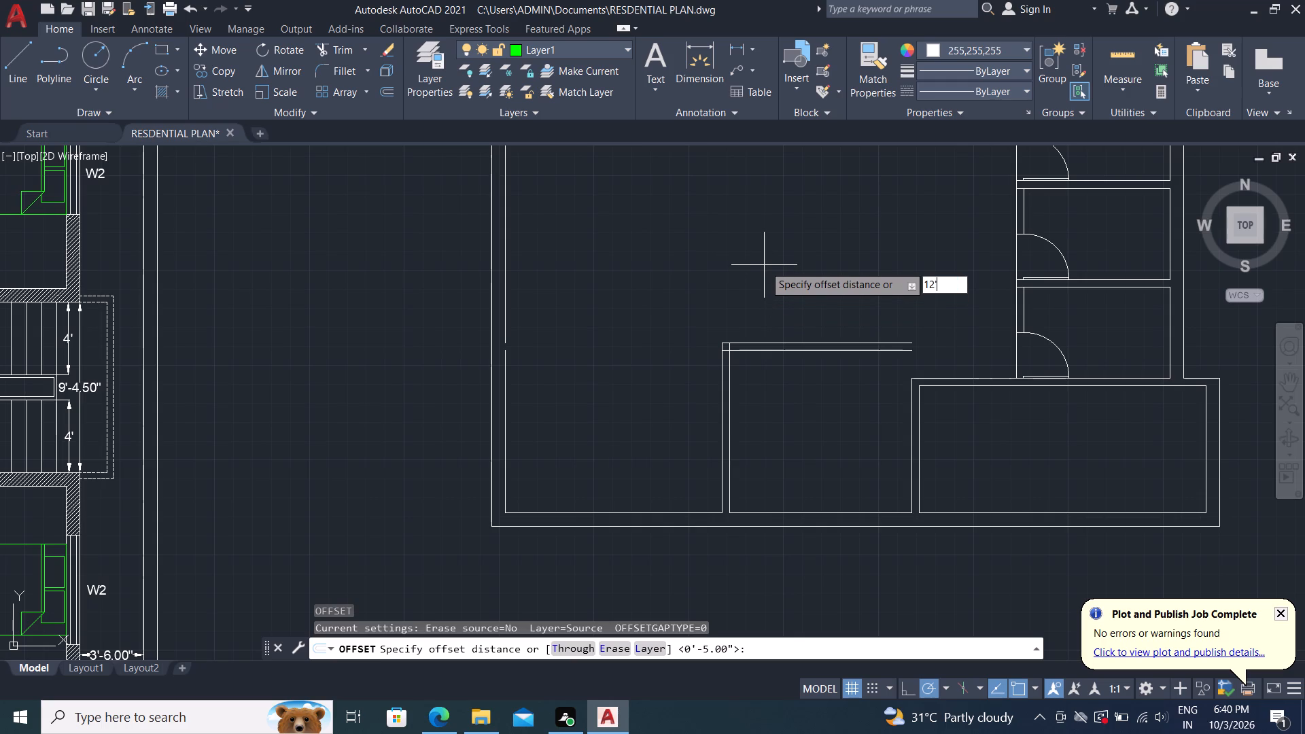
key(space)
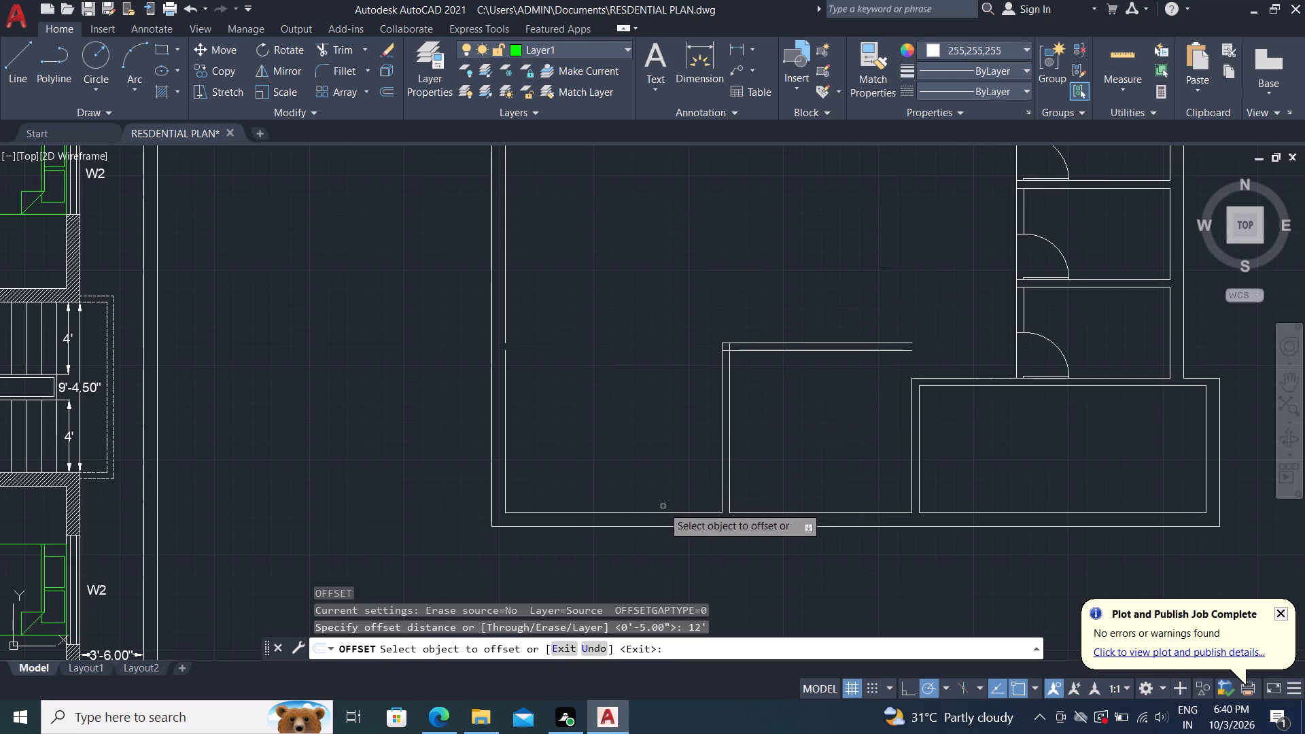
click(667, 512)
click(744, 178)
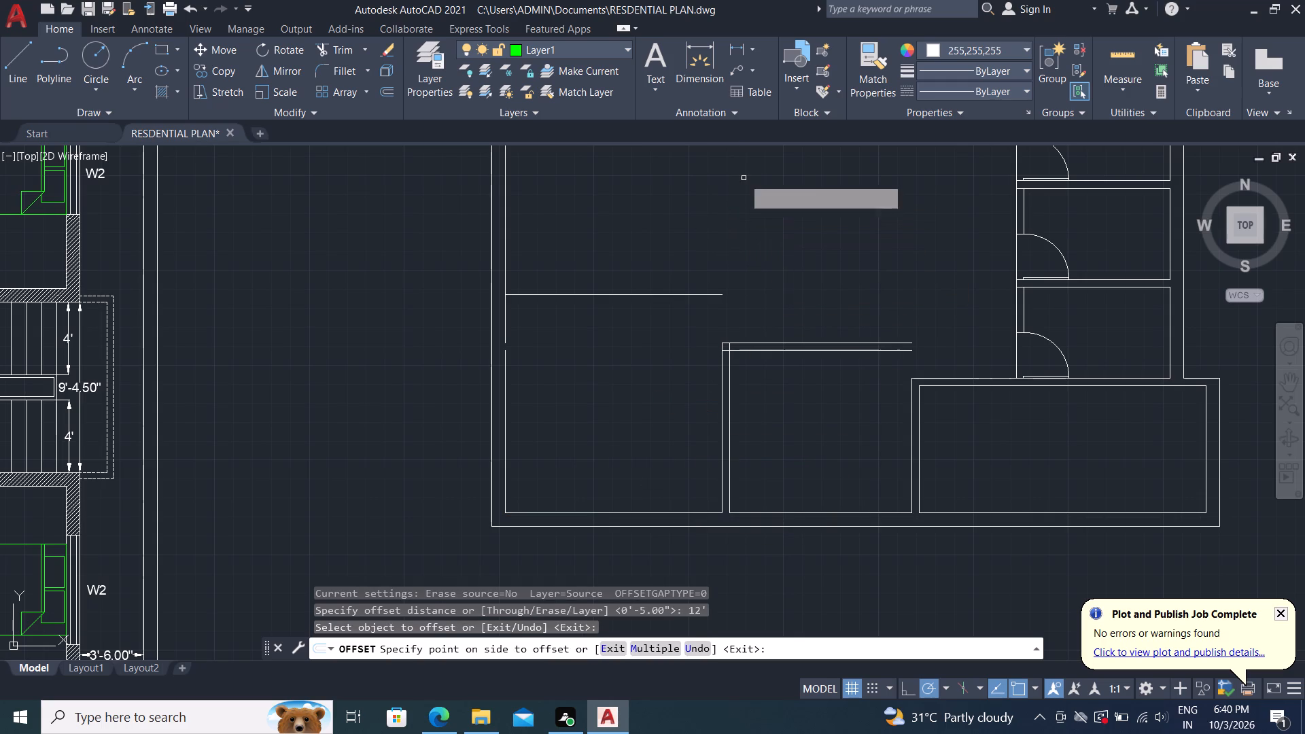
key(Escape)
Offset the lower-left room's new top wall line 5" upward to give the partition its thickness.
text(o 5")
key(Return)
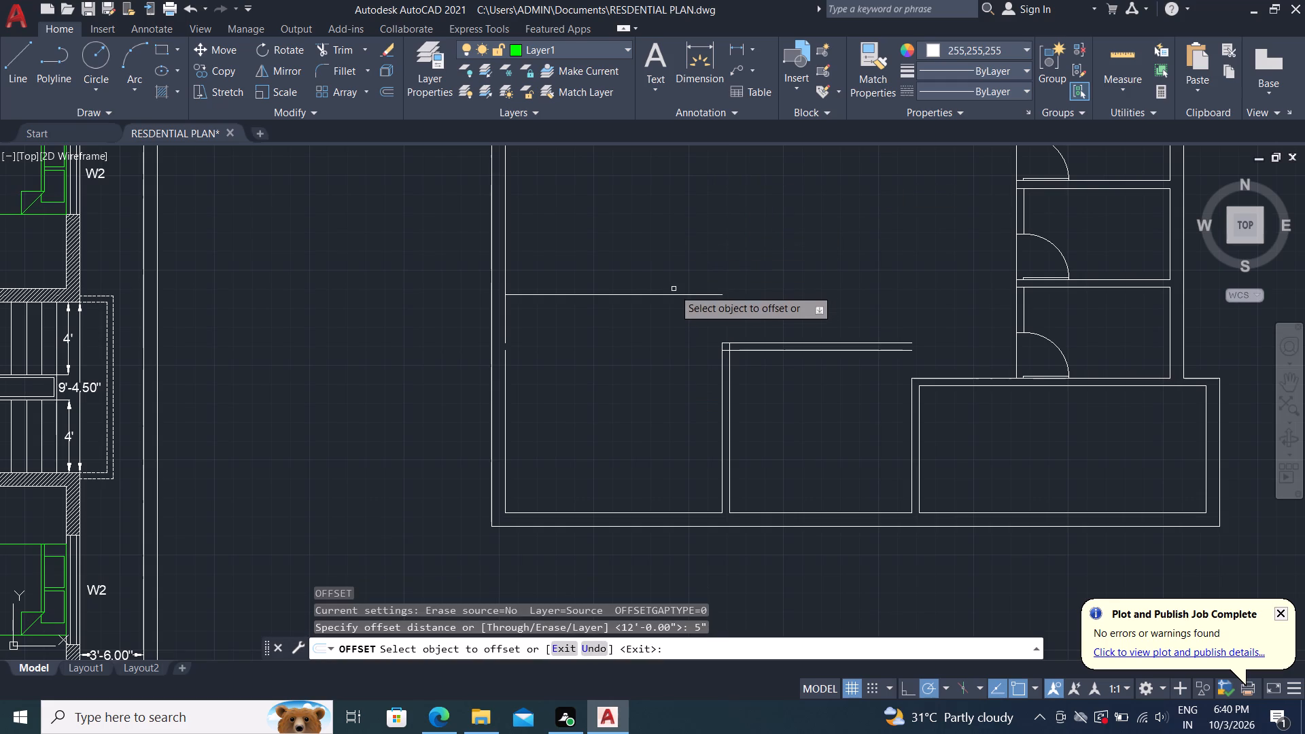
click(676, 295)
click(701, 215)
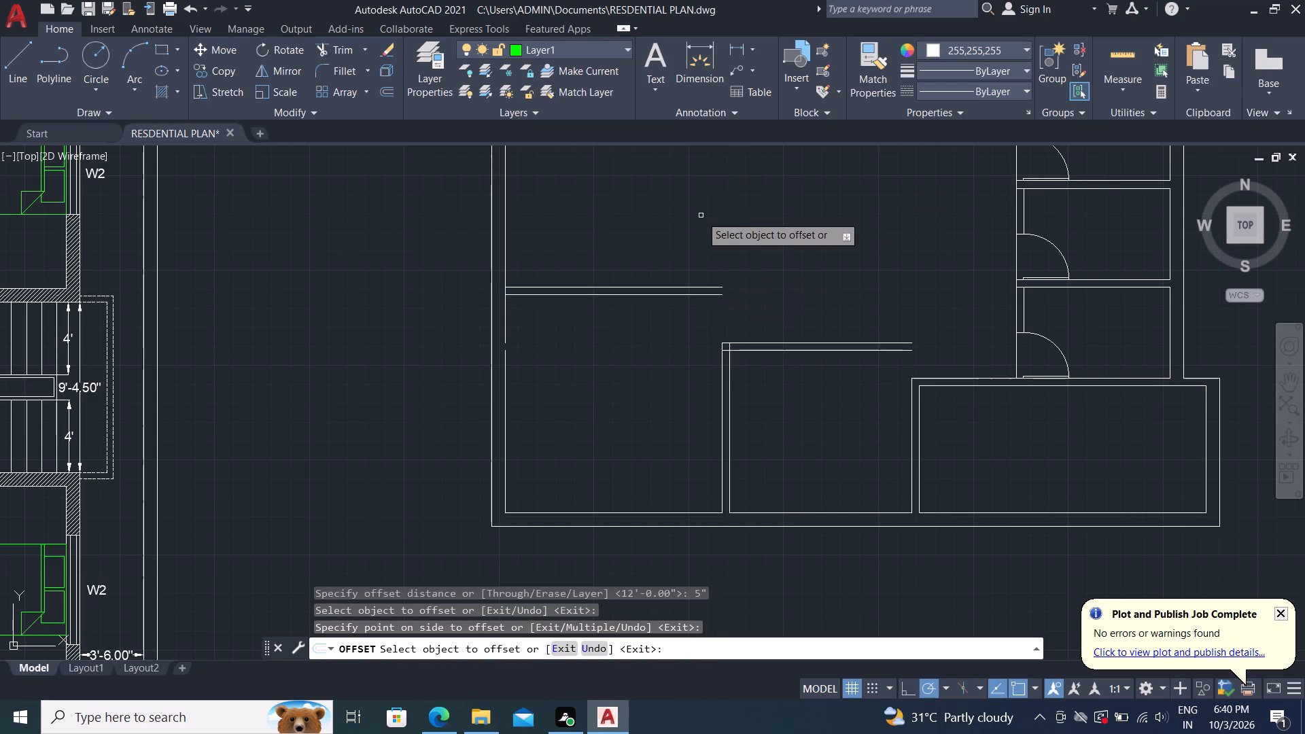
key(Escape)
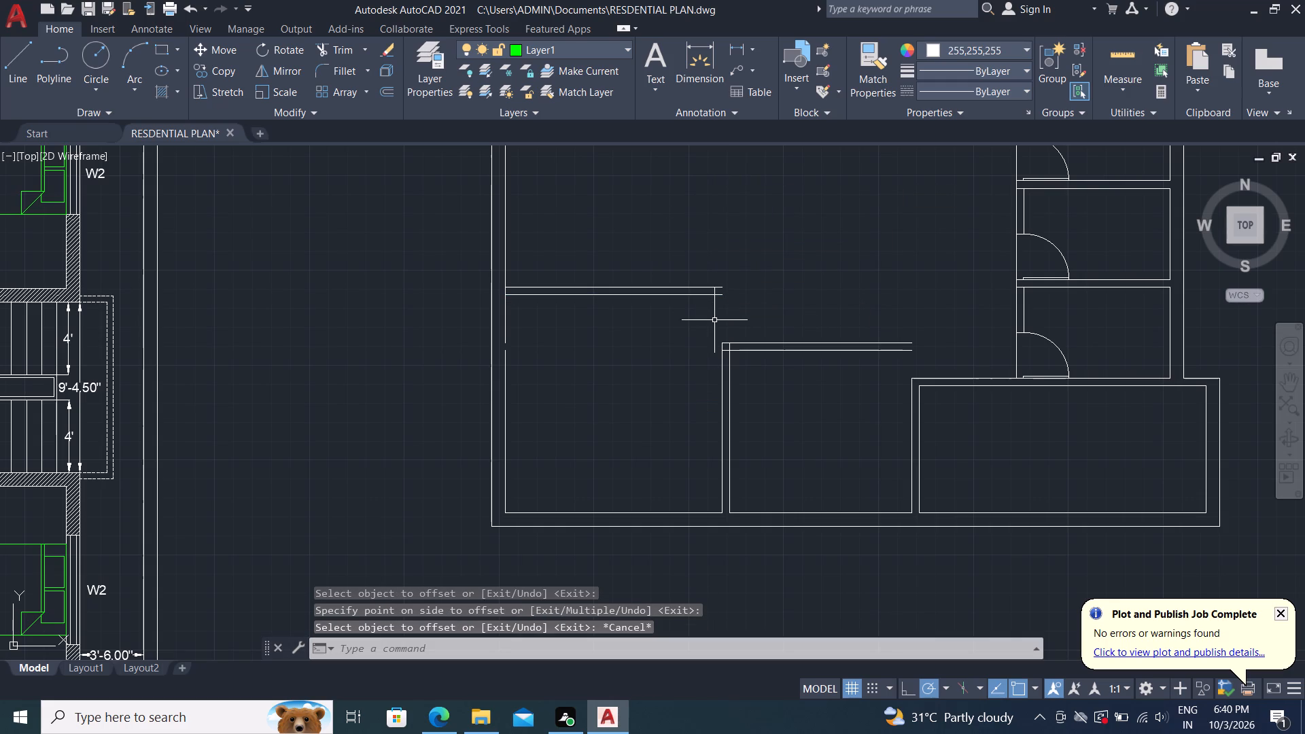
Extend the new top wall's upper line across to the toilet block and both vertical partition lines up to the new wall.
key(e)
key(x)
key(space)
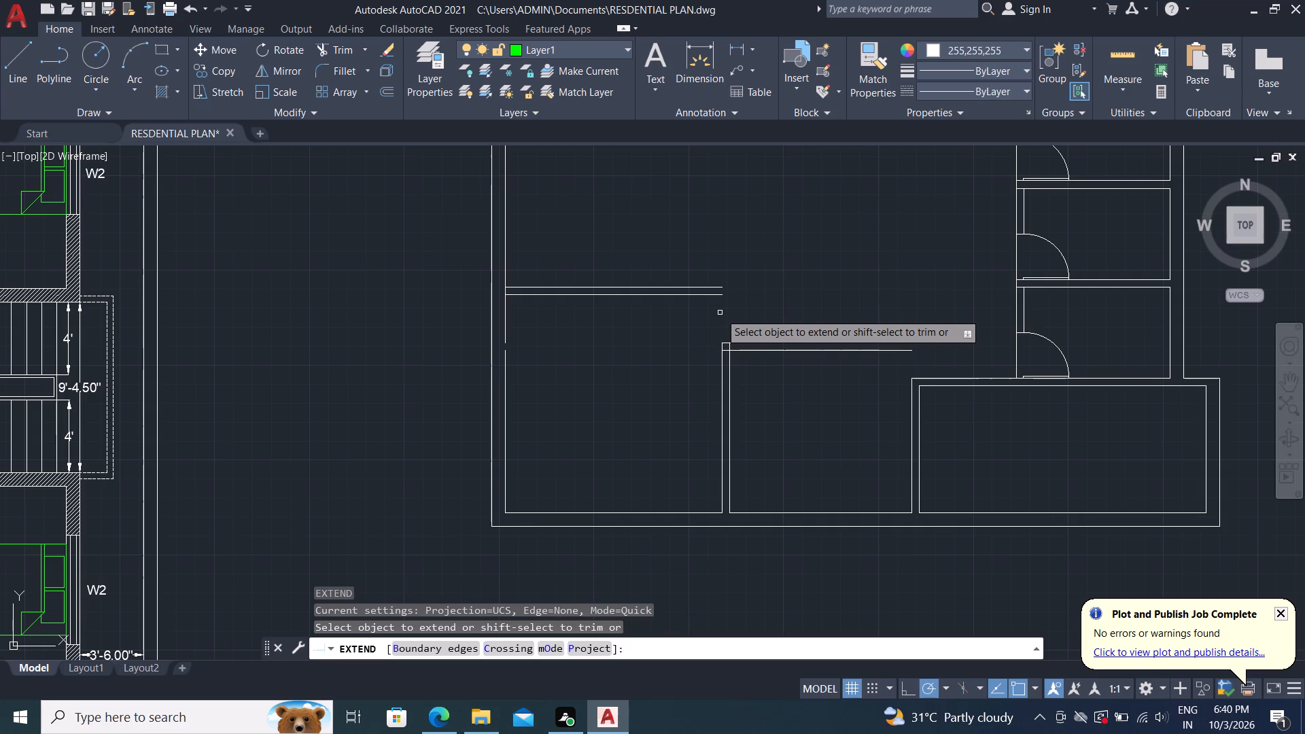
click(723, 353)
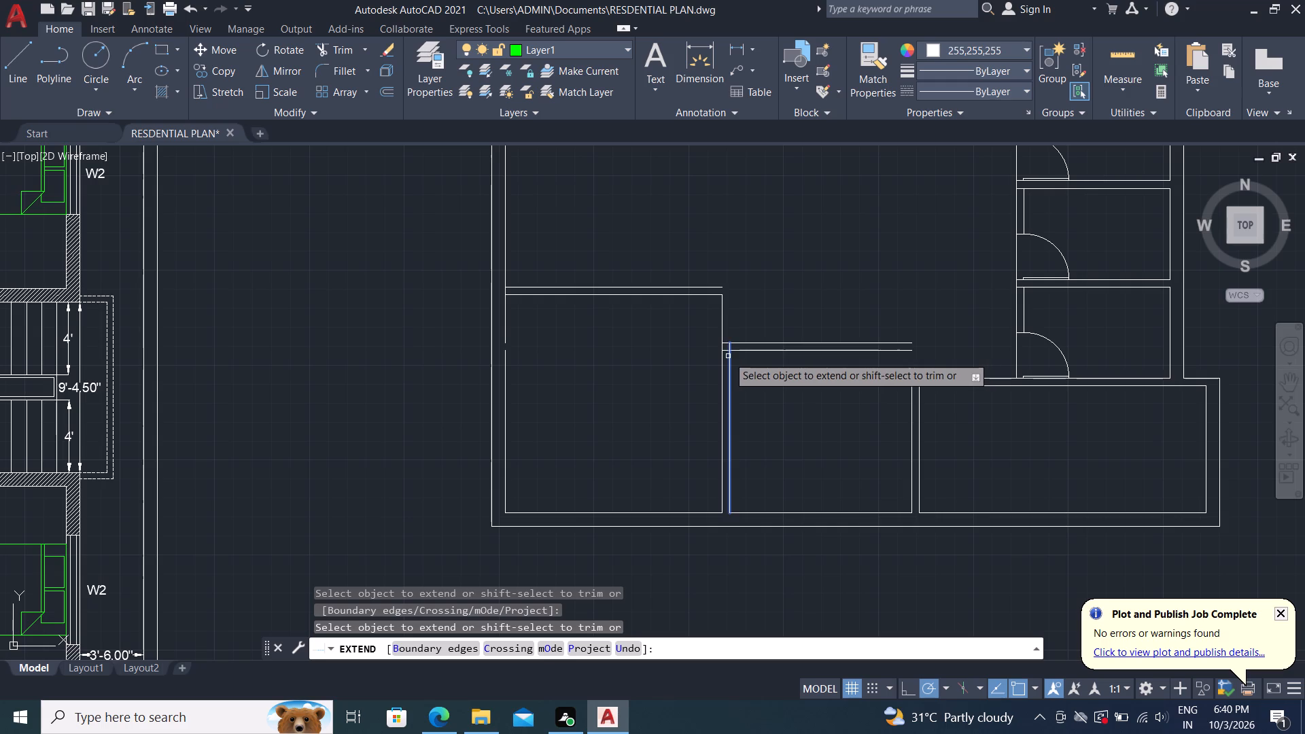
click(693, 290)
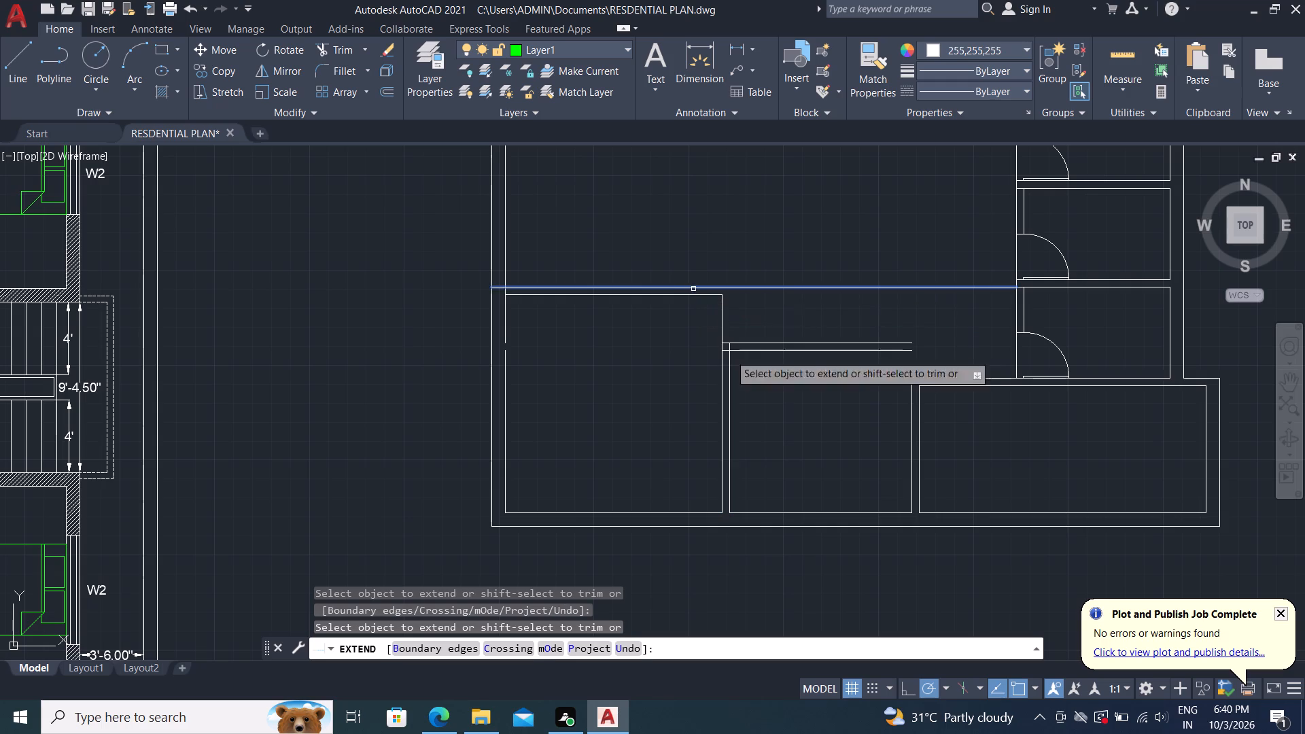
click(730, 383)
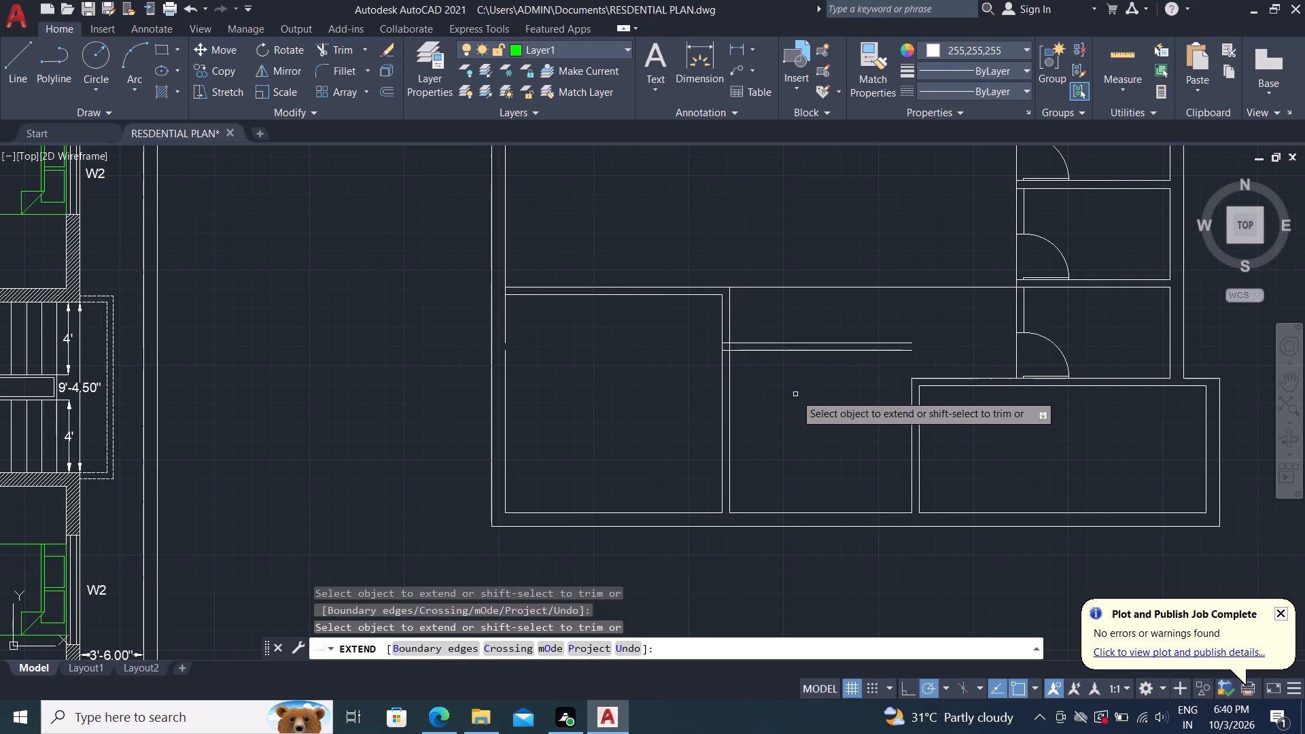
key(grave)
key(Escape)
key(Escape)
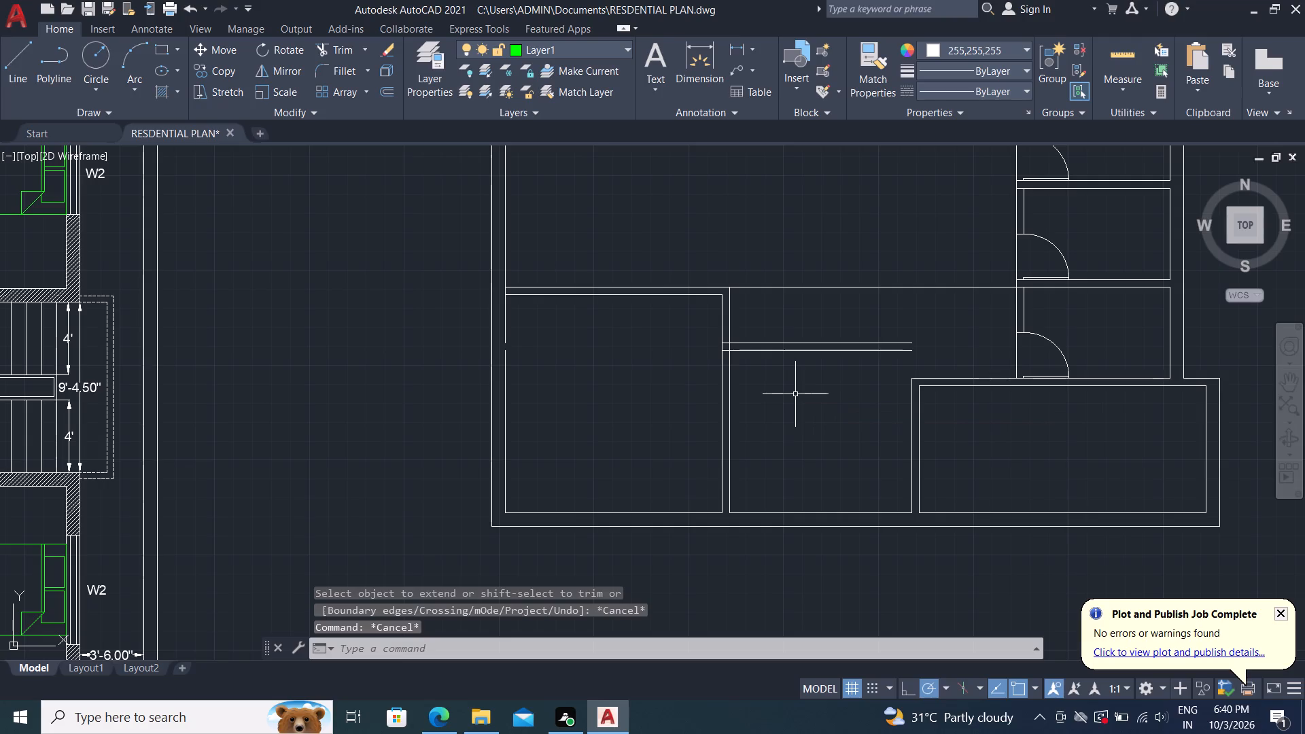
Trim the new wall's upper line where it runs past the vertical partition towards the toilet block.
text(tr)
key(space)
drag(911, 230, 943, 299)
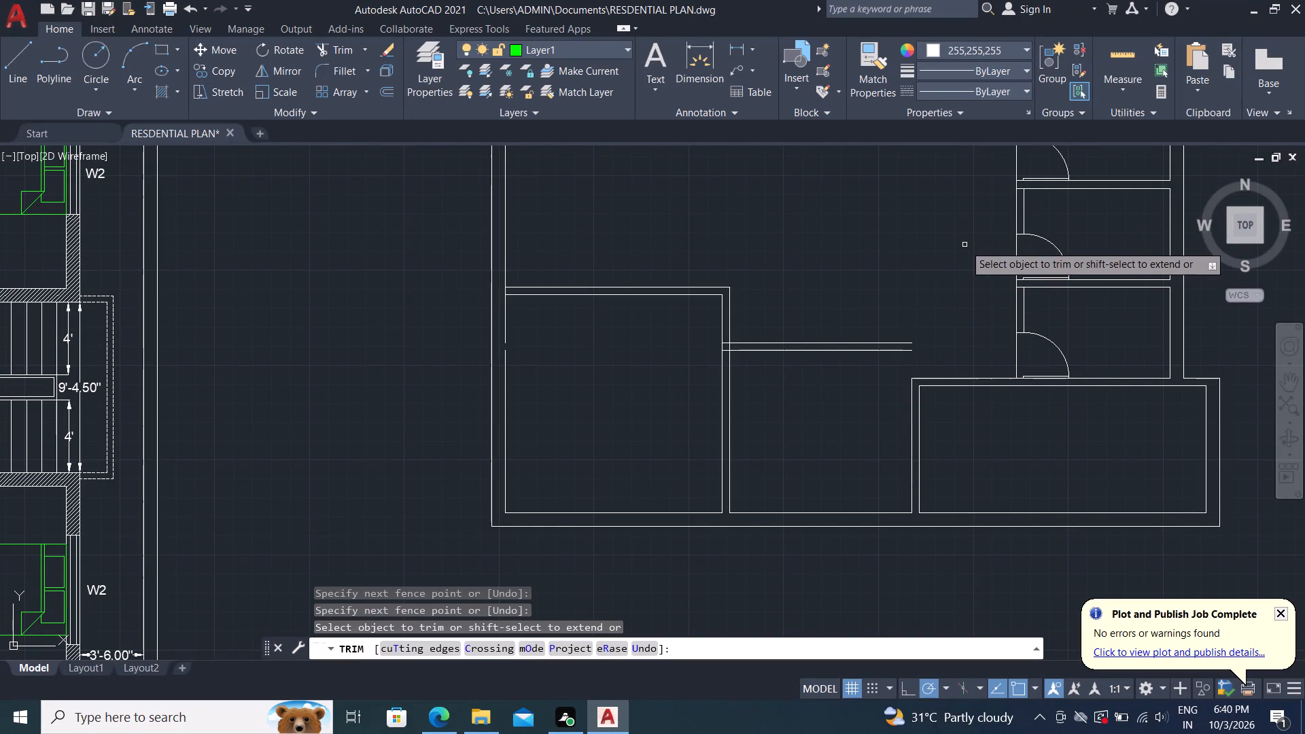
Extend the left wall's inner line across its gap, the middle room's upper wall line to the toilet block, and both right partition lines upward.
key(Escape)
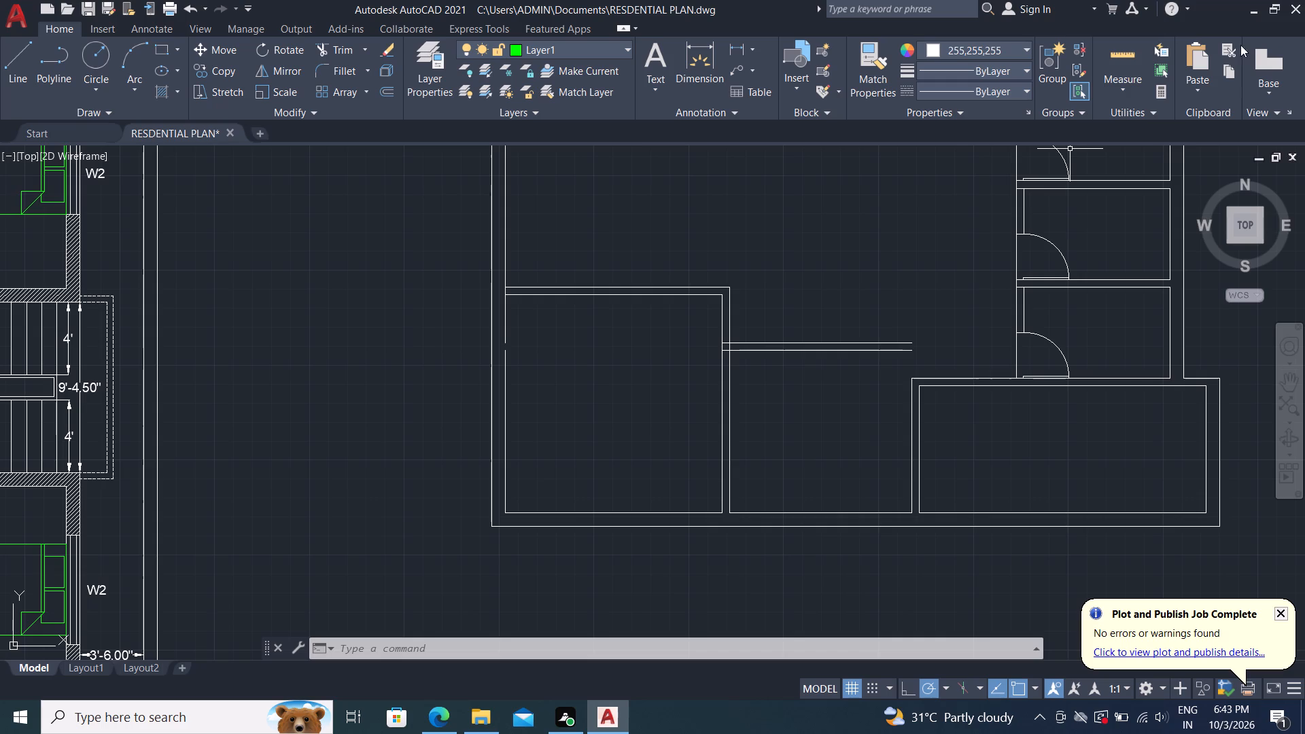
key(Escape)
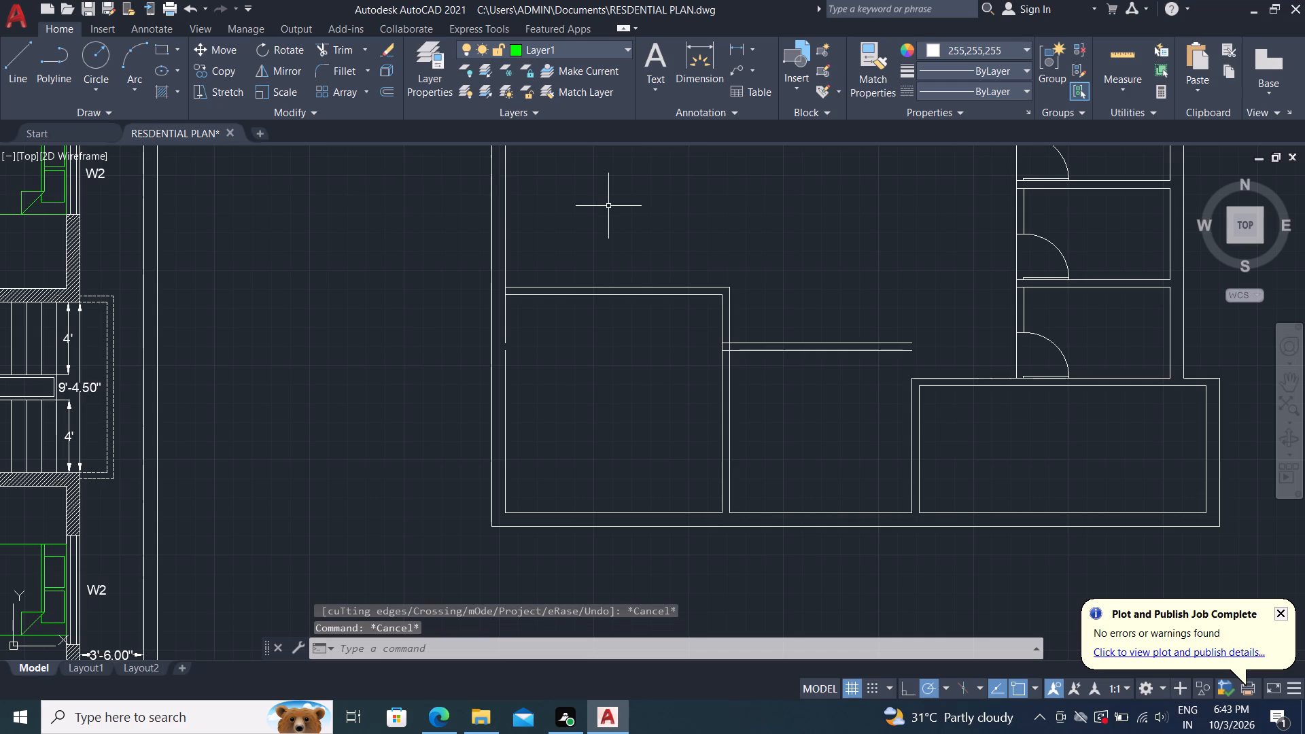
text(ex)
key(space)
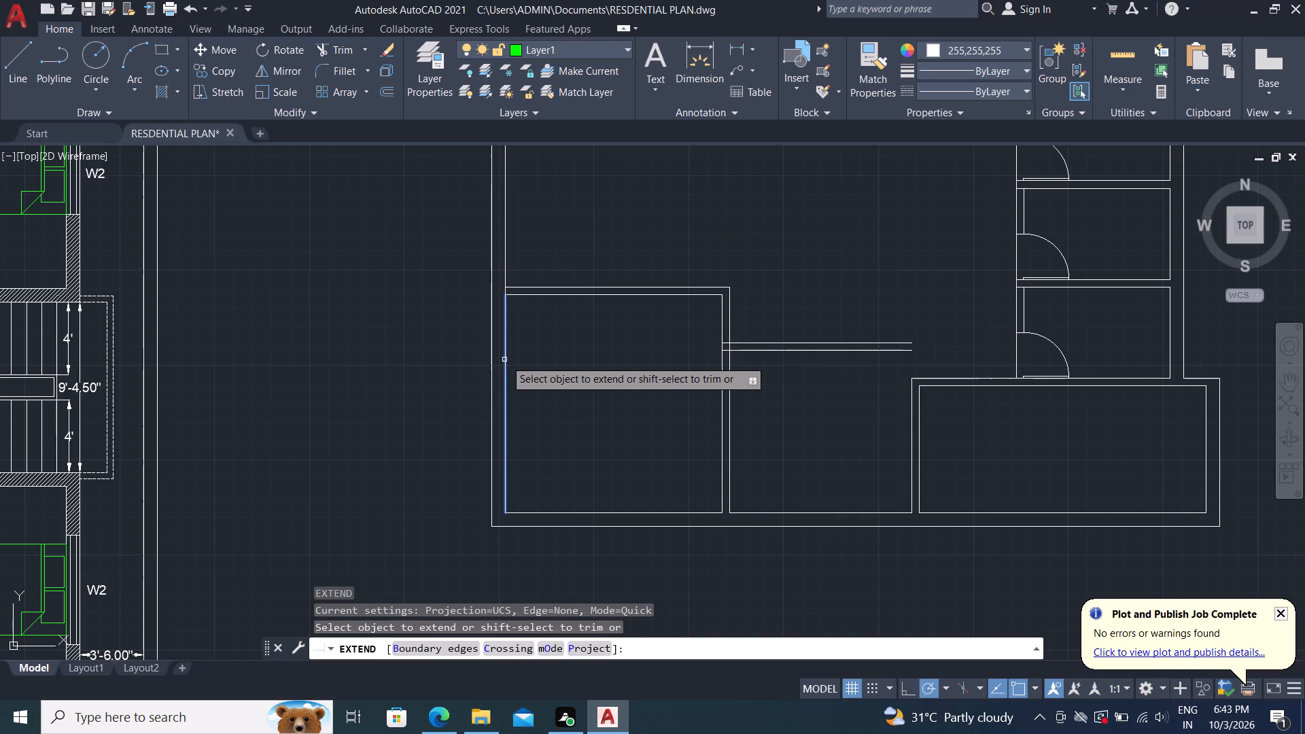
click(506, 360)
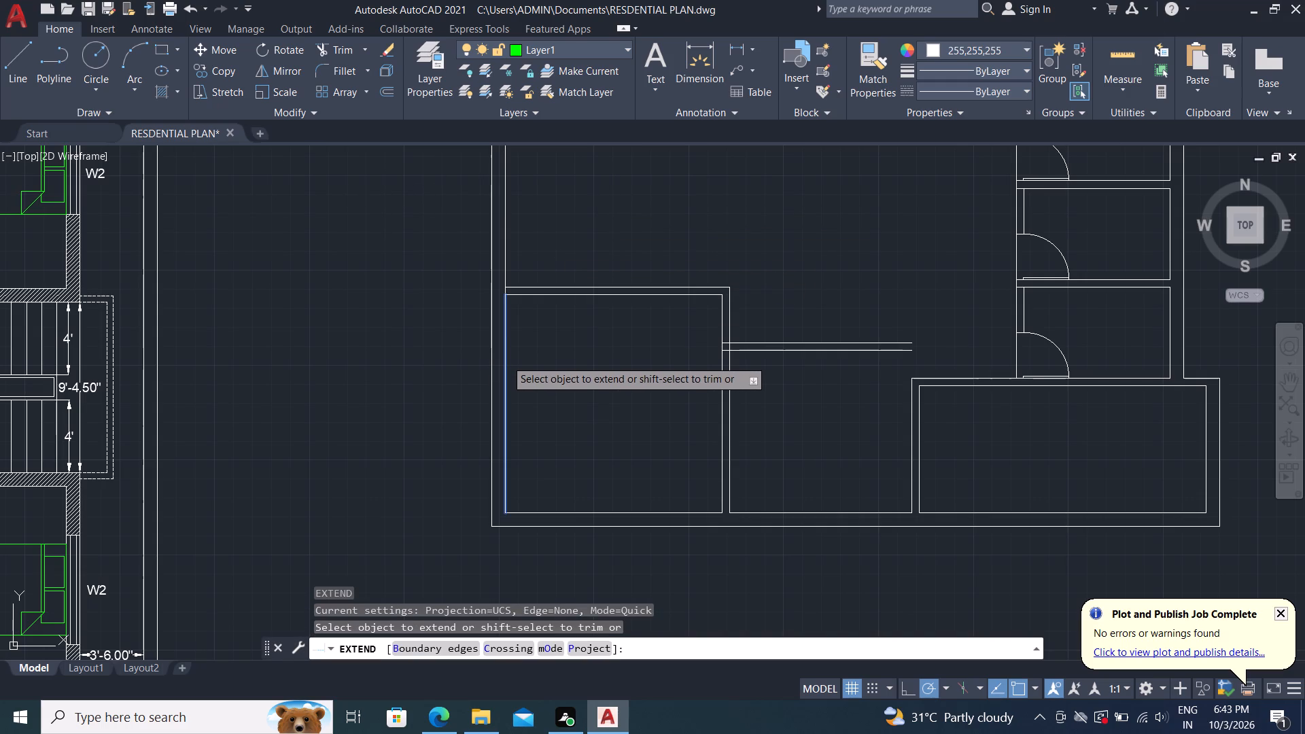
click(909, 406)
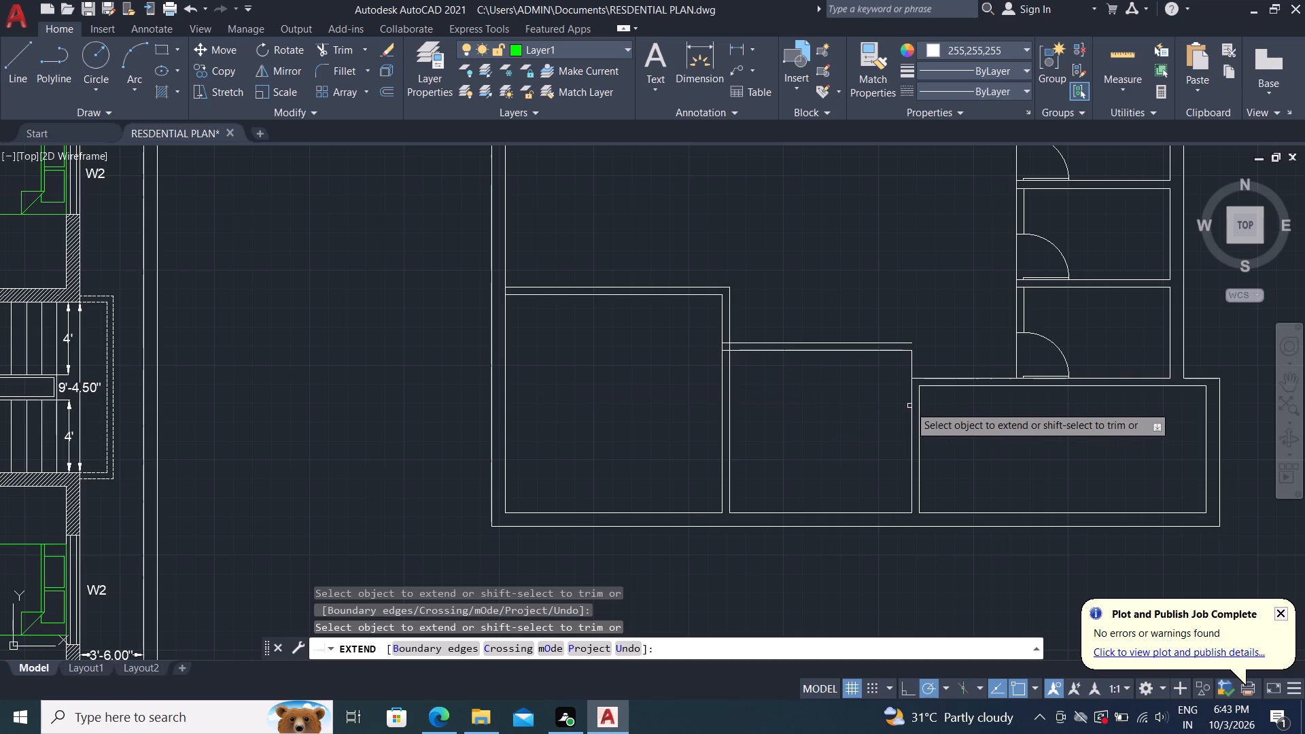
click(867, 343)
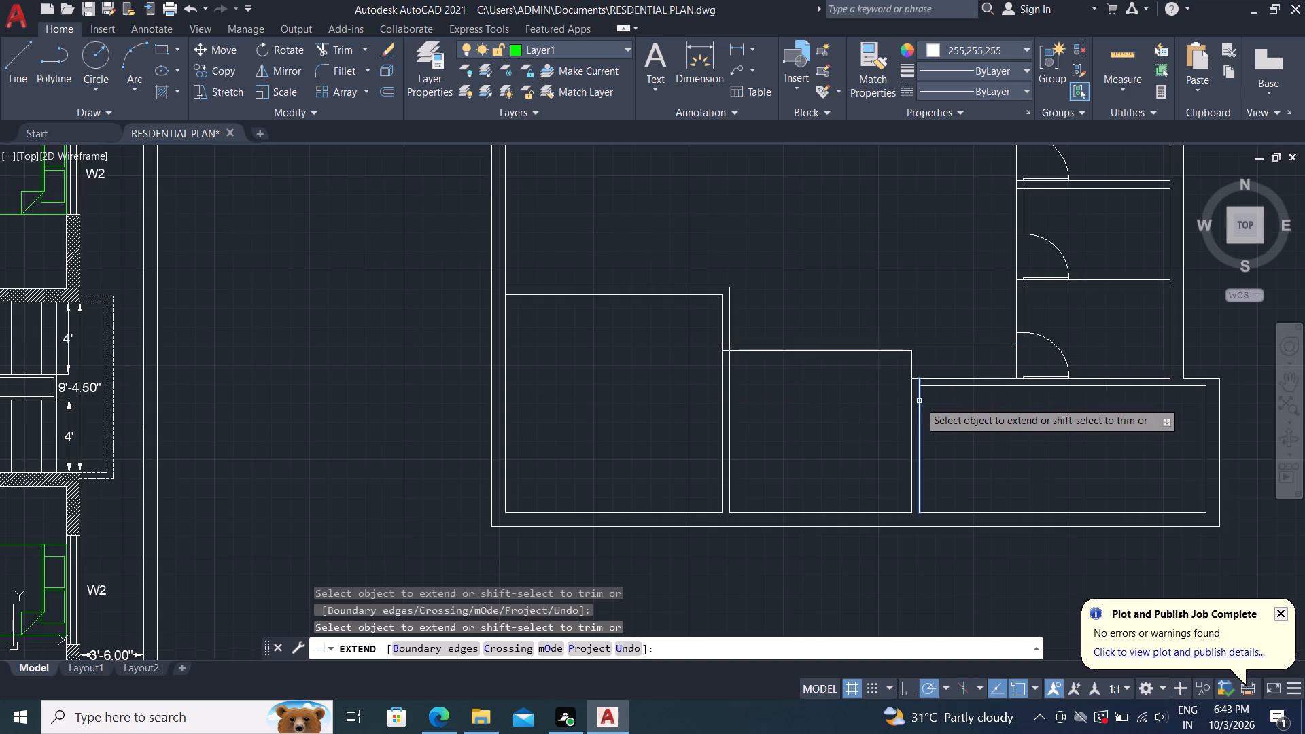
click(919, 401)
click(922, 398)
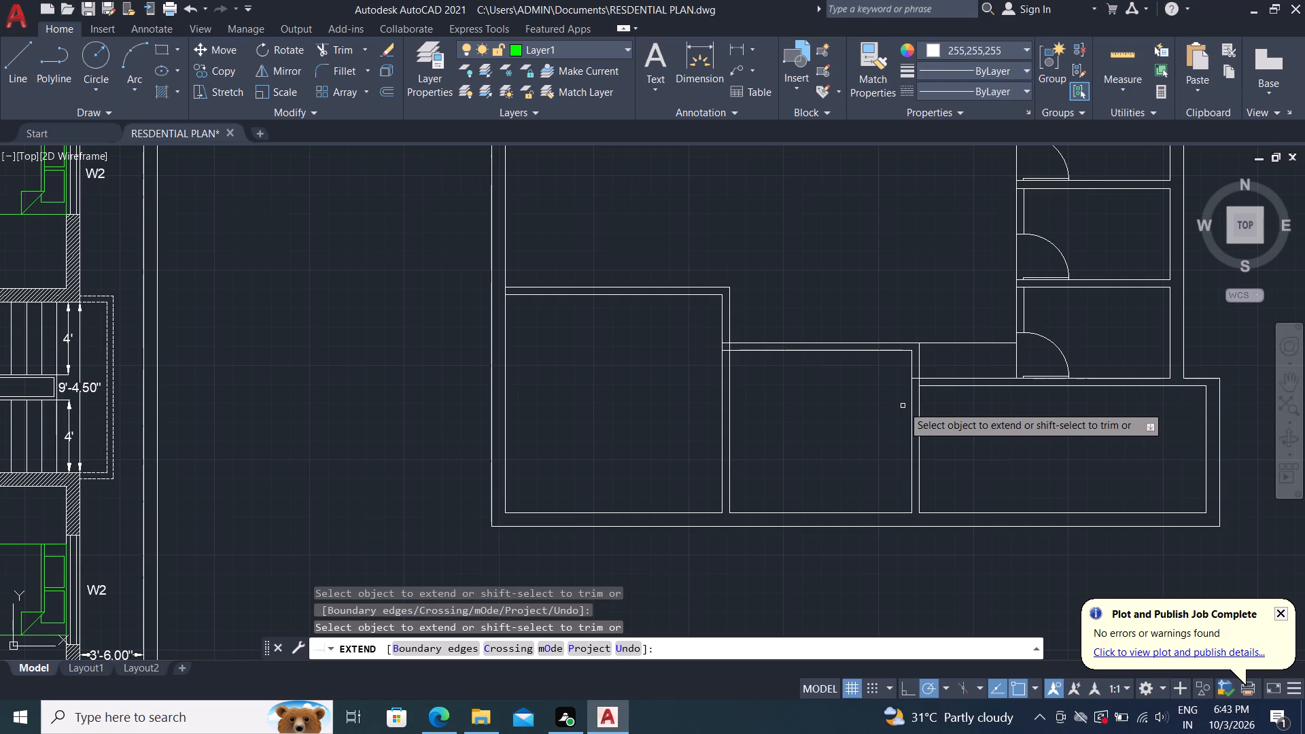
key(Escape)
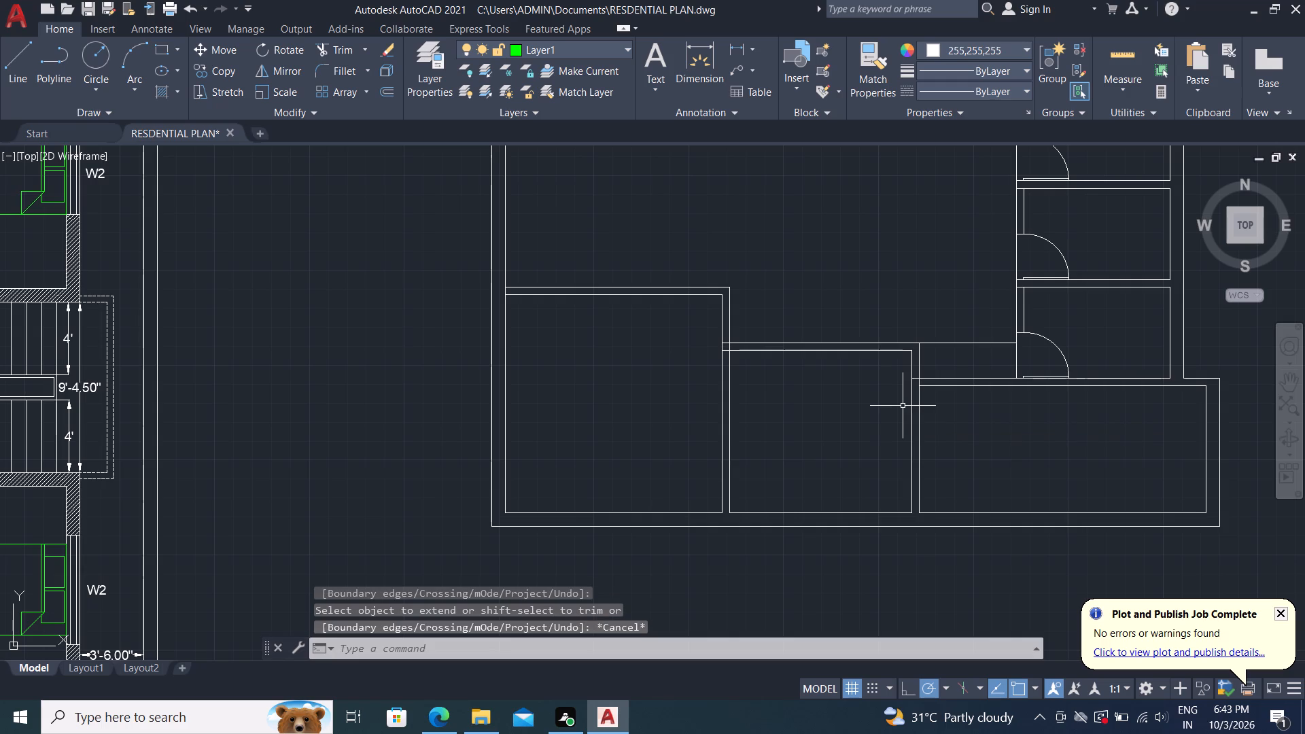
Trim the middle room's upper wall line beyond the right partition, plus the short line stubs inside its right and left partitions.
text(tr)
key(space)
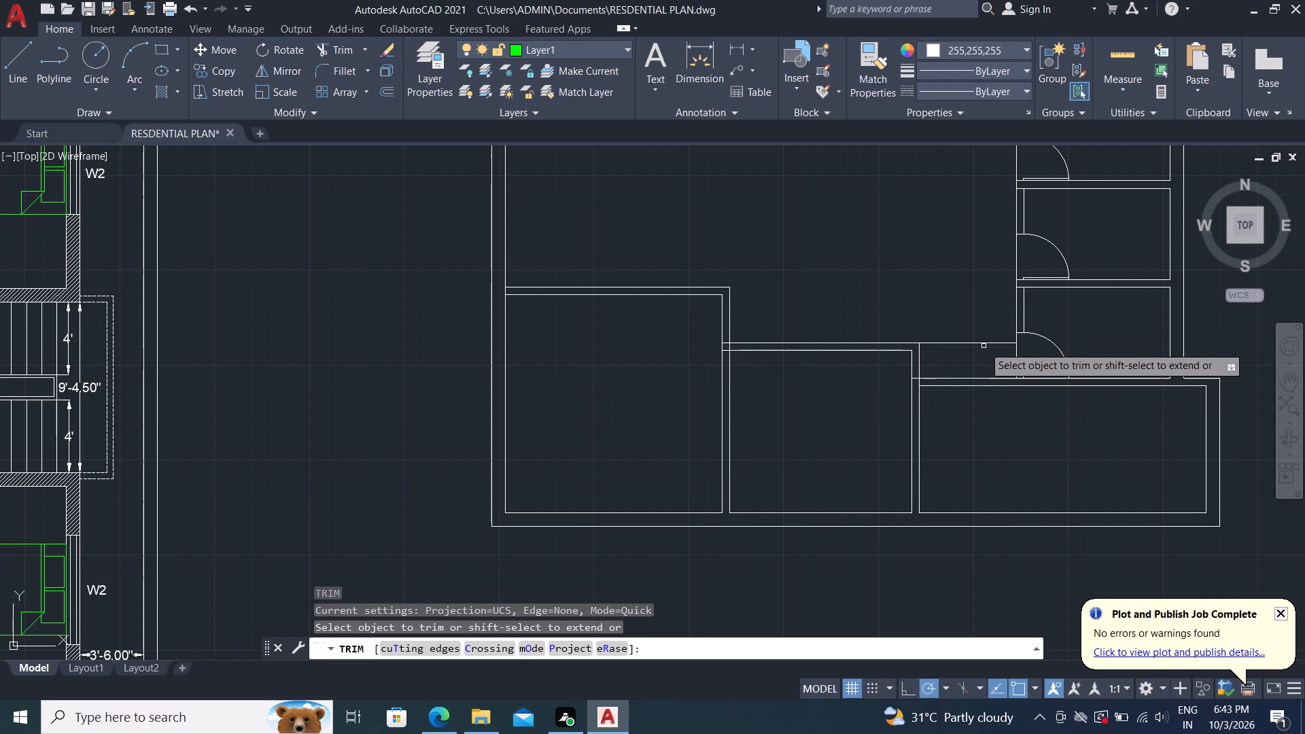
click(994, 341)
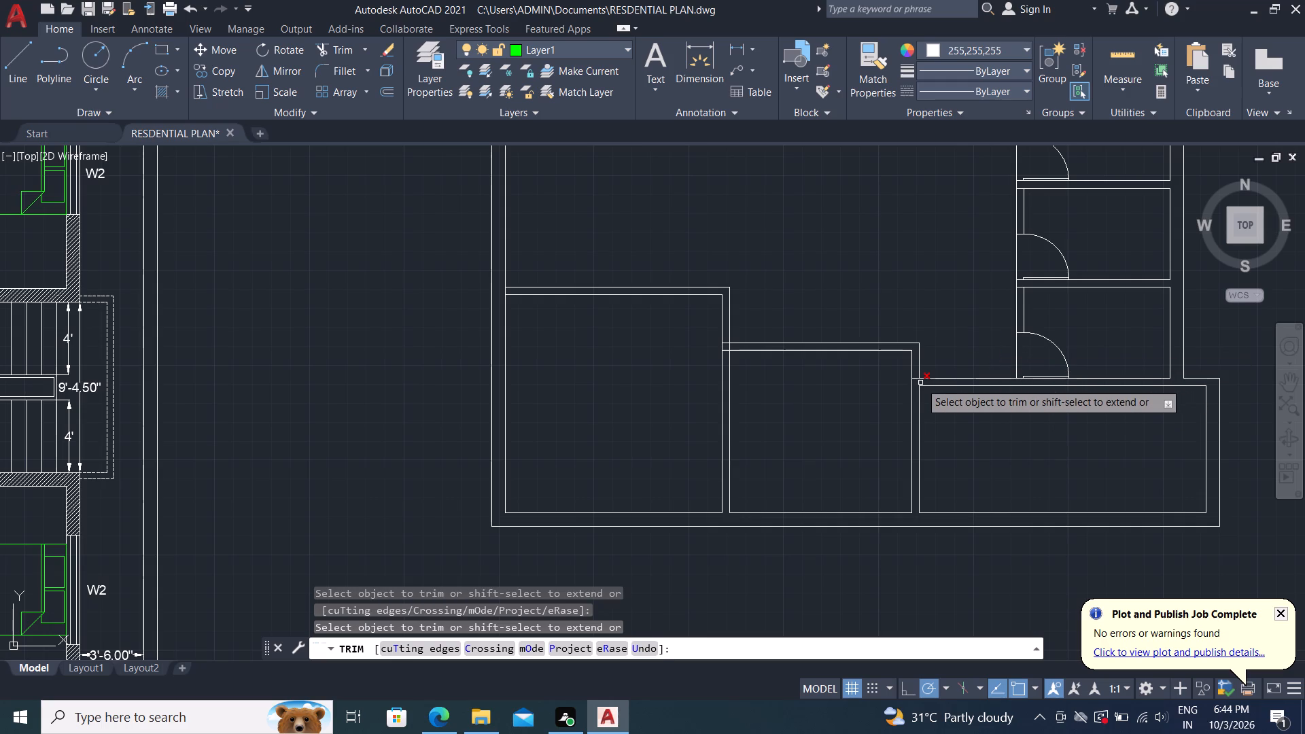
scroll(920, 383, up, 1)
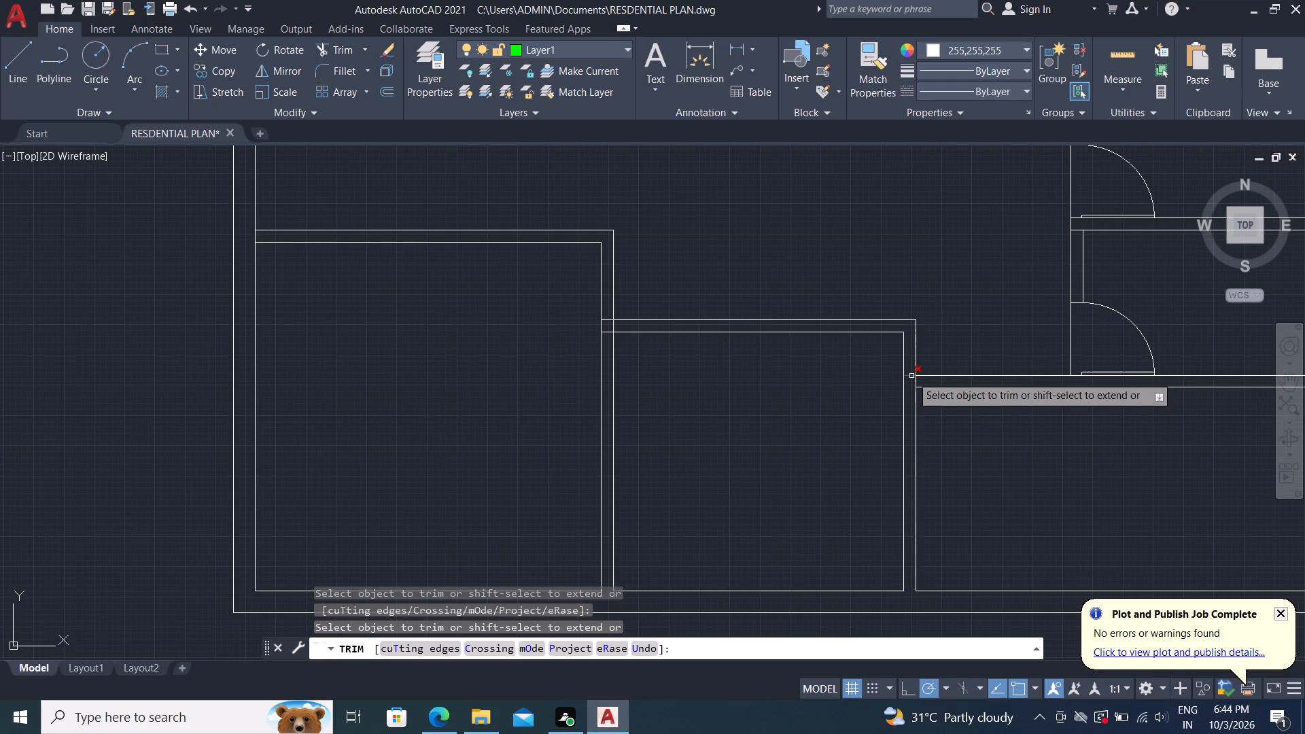
click(911, 376)
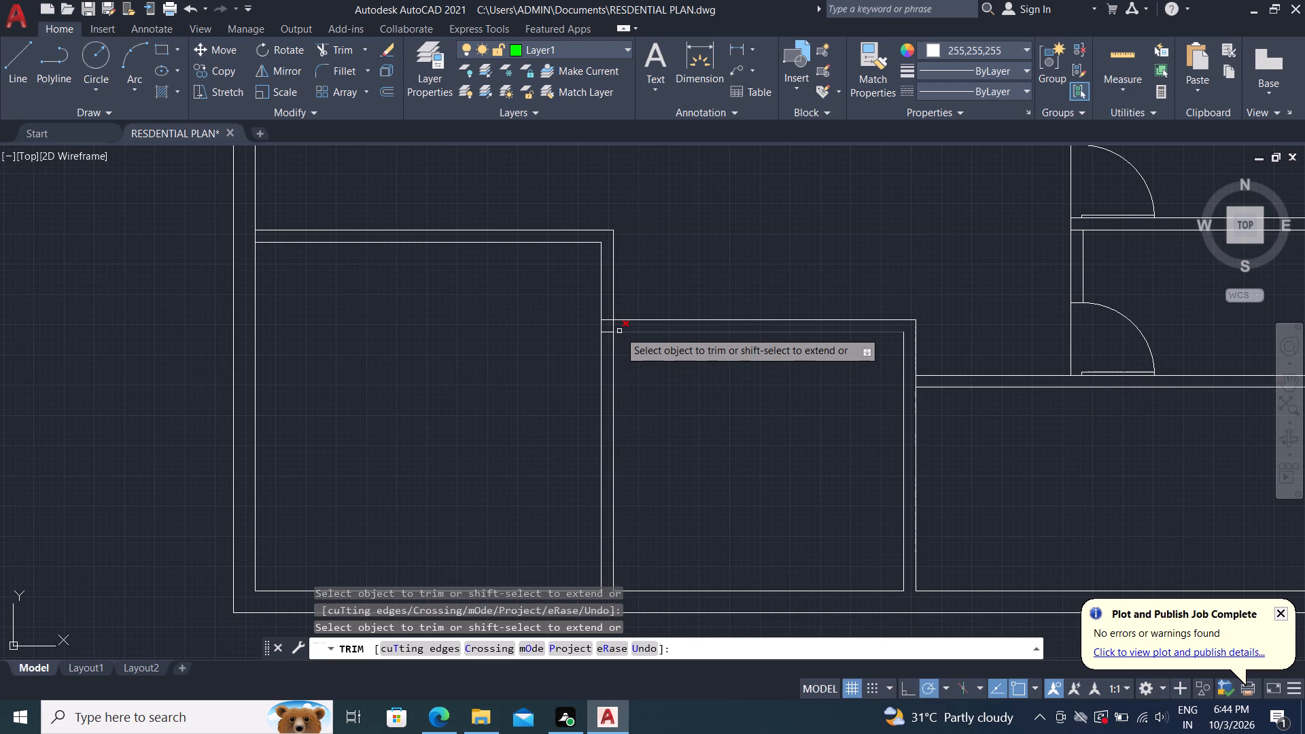
scroll(619, 328, up, 1)
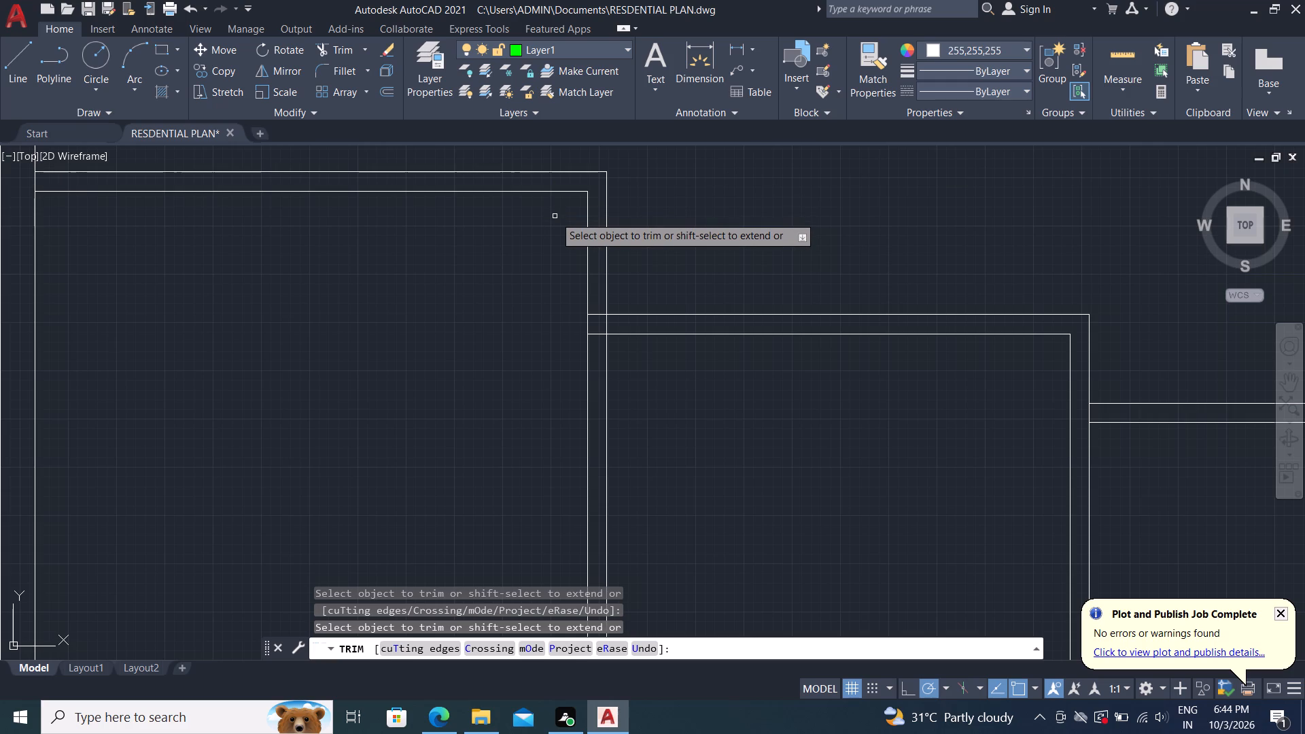
double_click(599, 336)
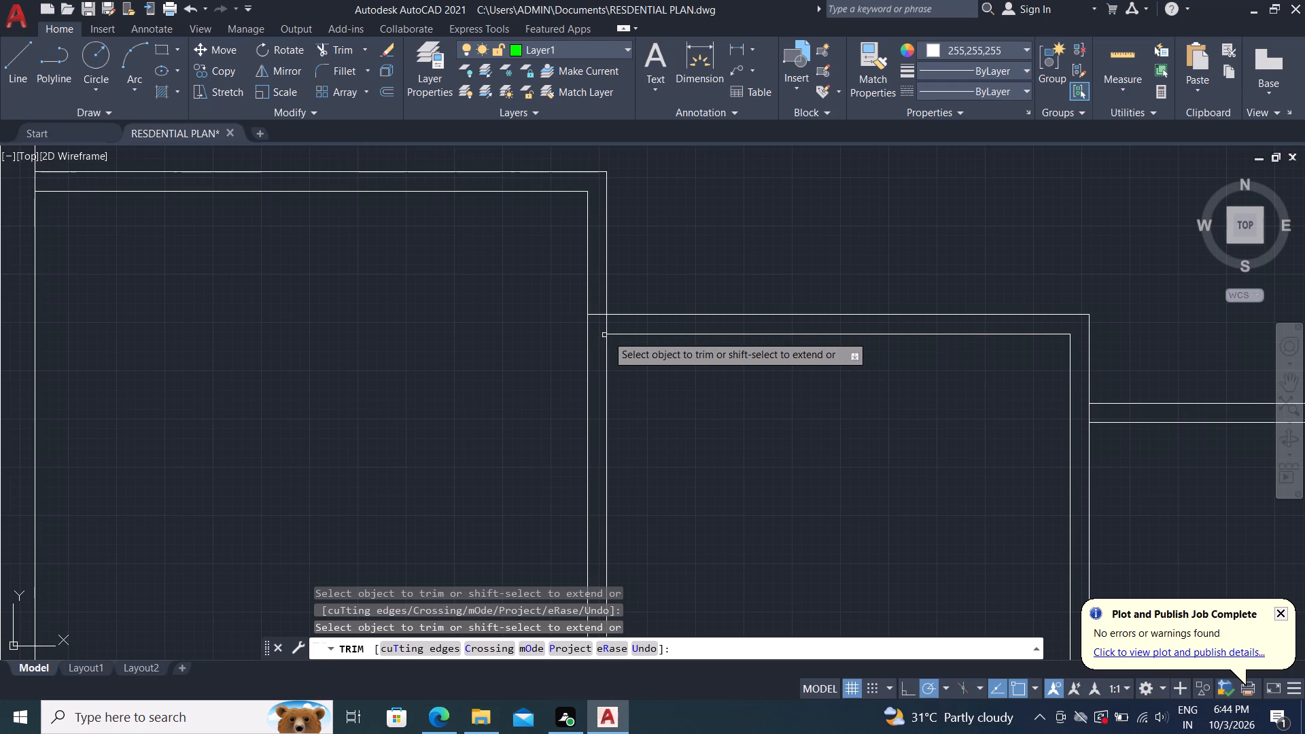
key(Escape)
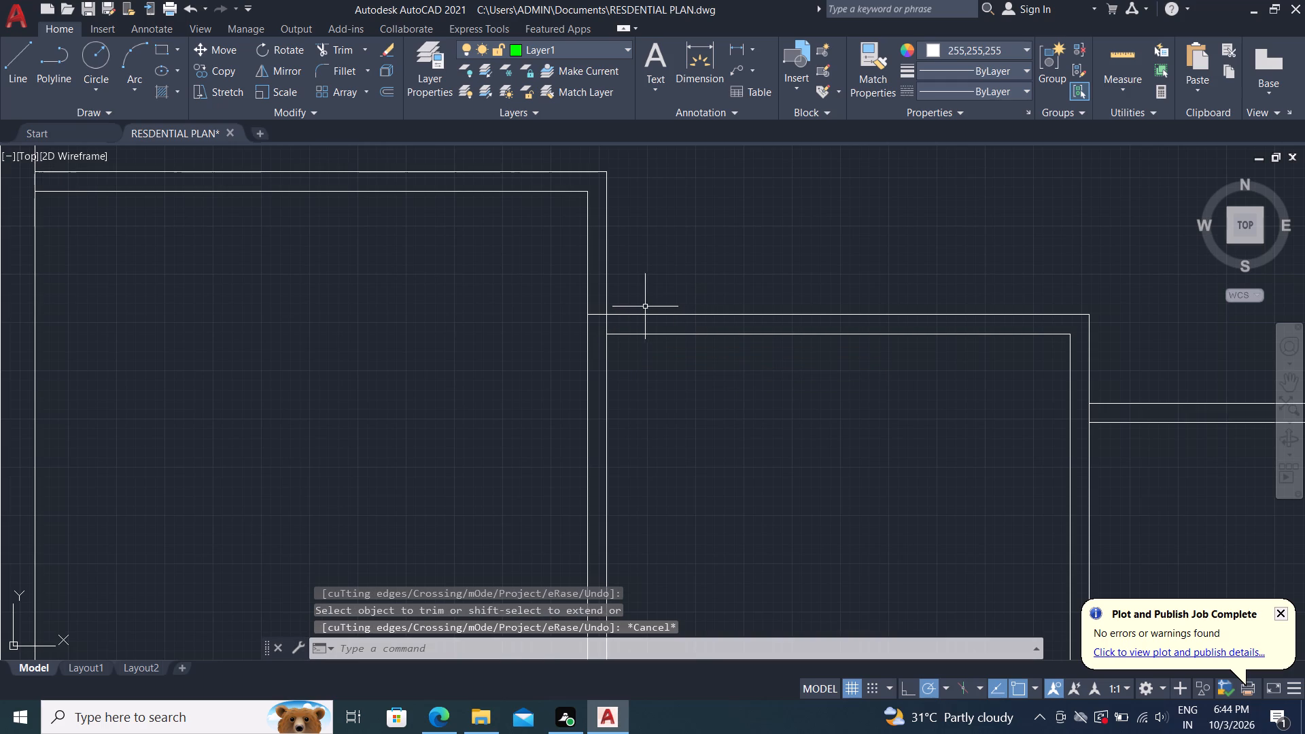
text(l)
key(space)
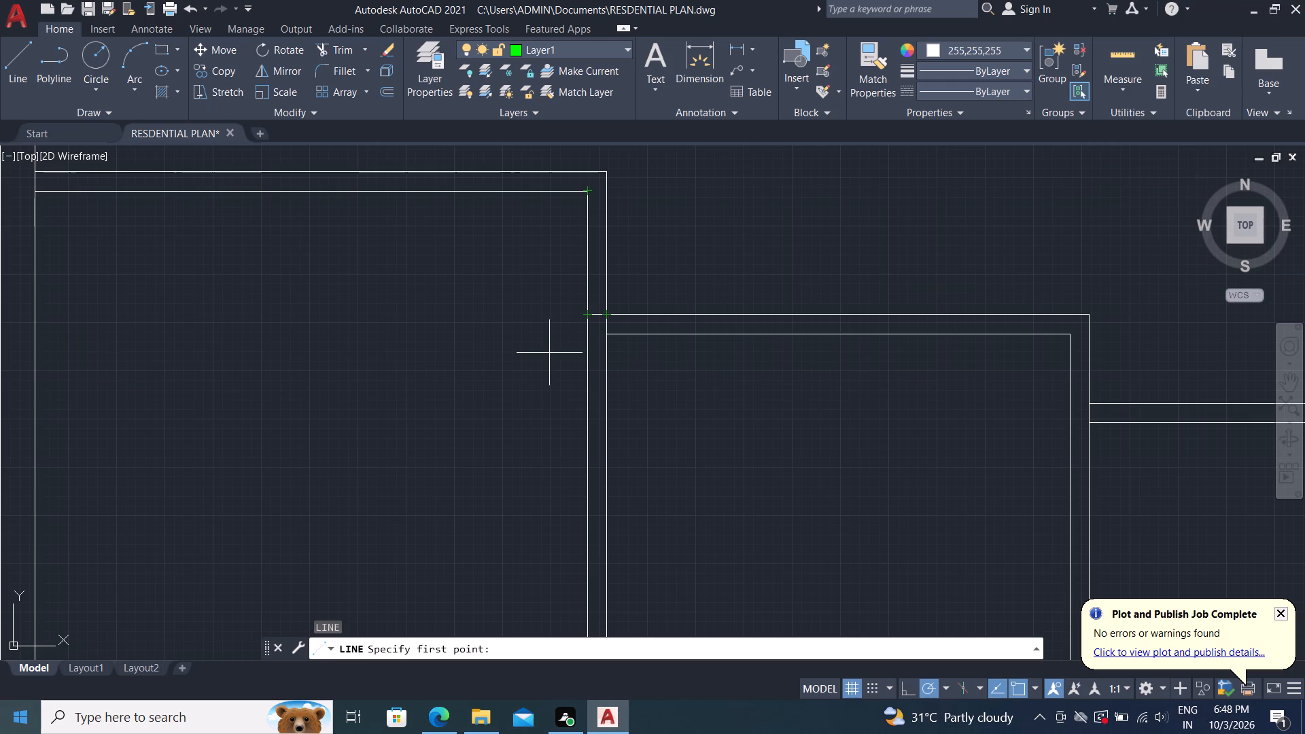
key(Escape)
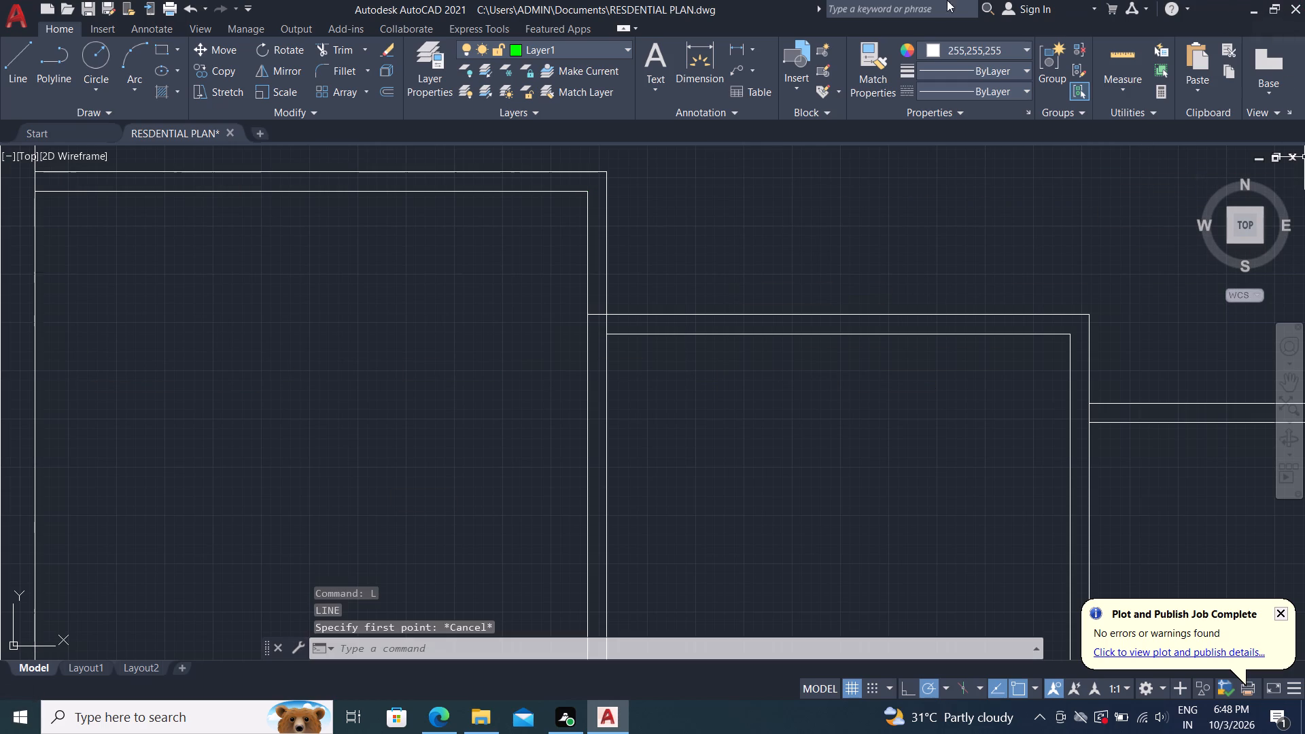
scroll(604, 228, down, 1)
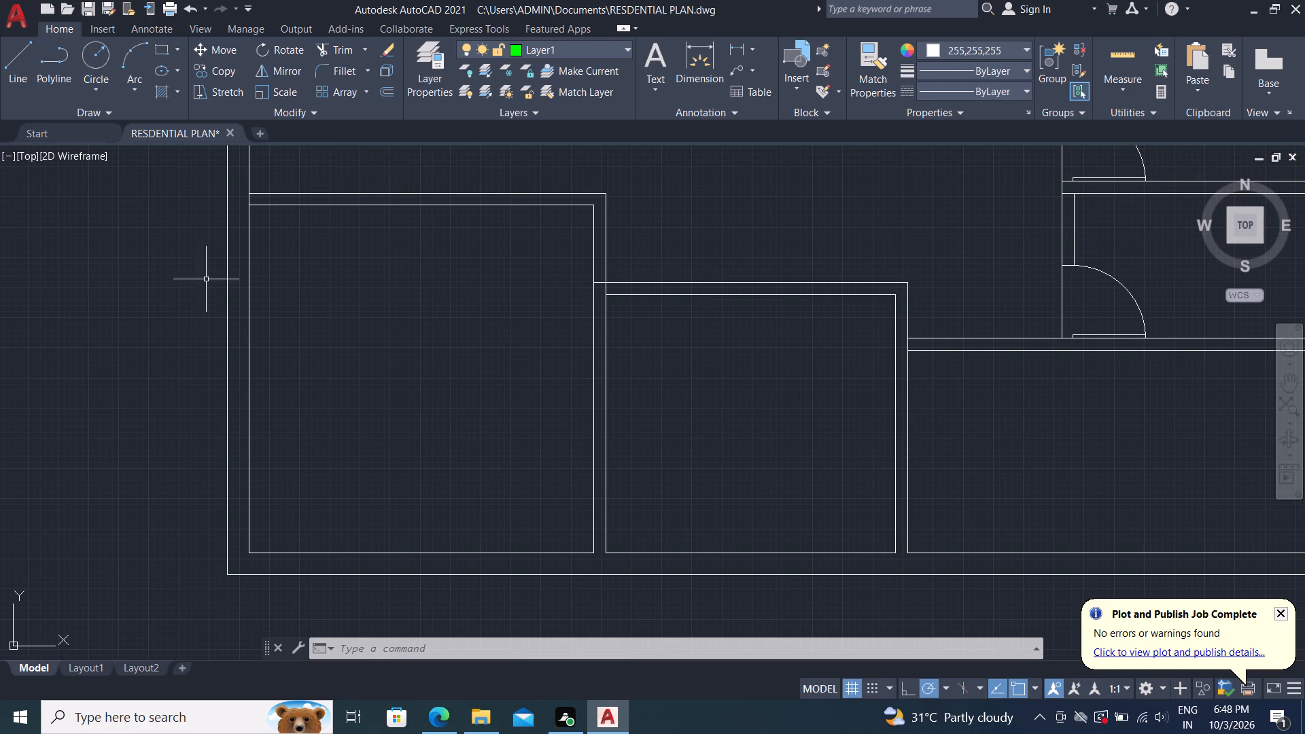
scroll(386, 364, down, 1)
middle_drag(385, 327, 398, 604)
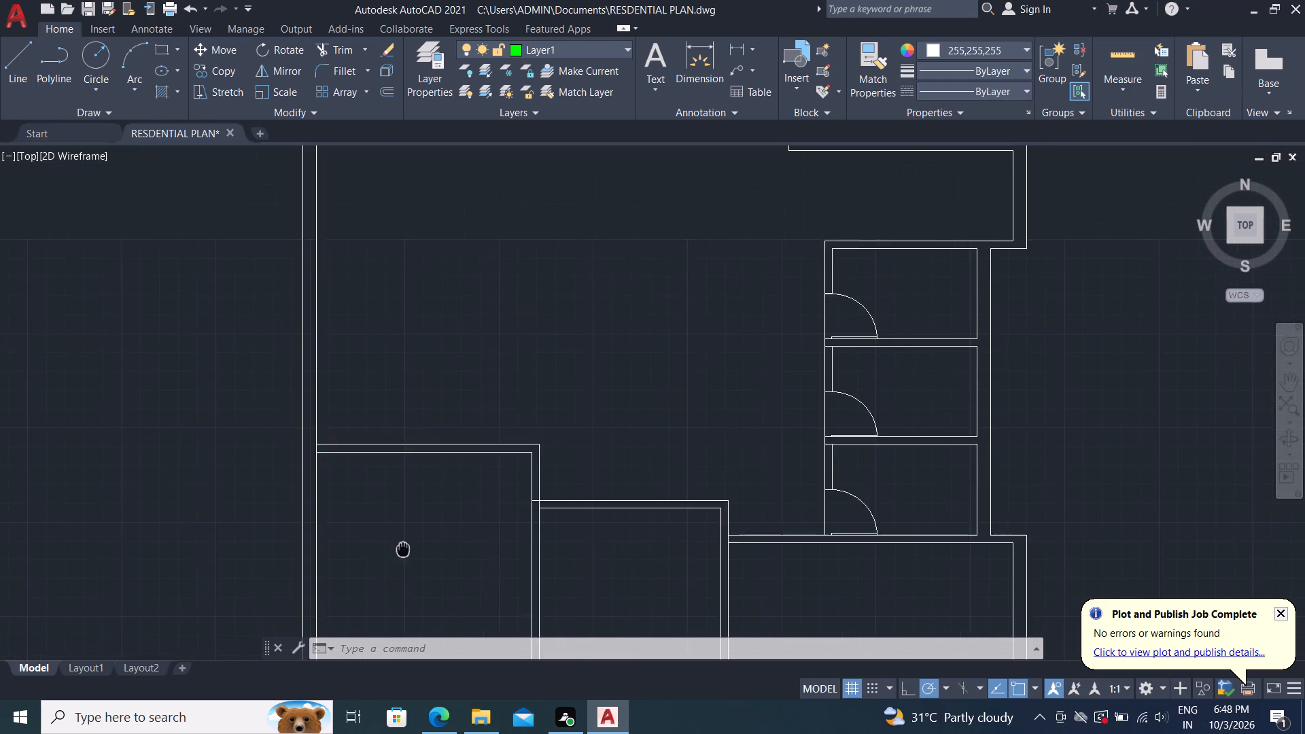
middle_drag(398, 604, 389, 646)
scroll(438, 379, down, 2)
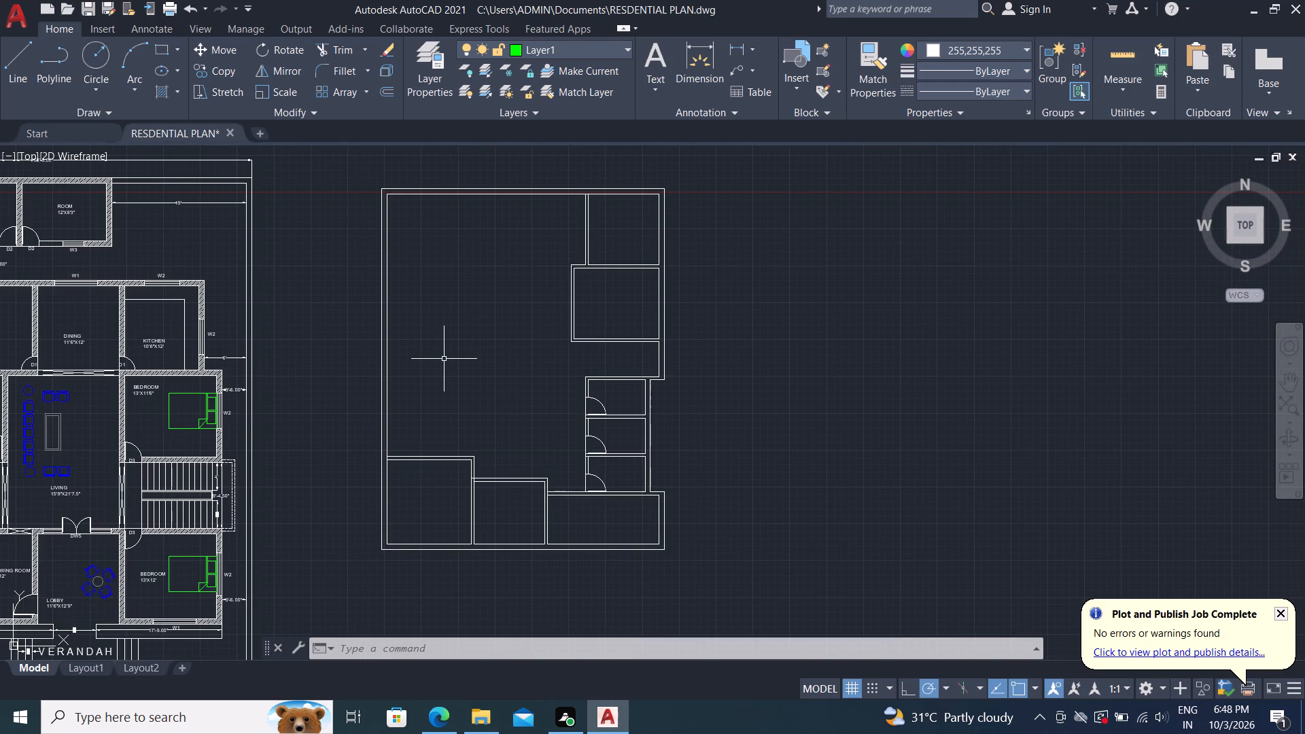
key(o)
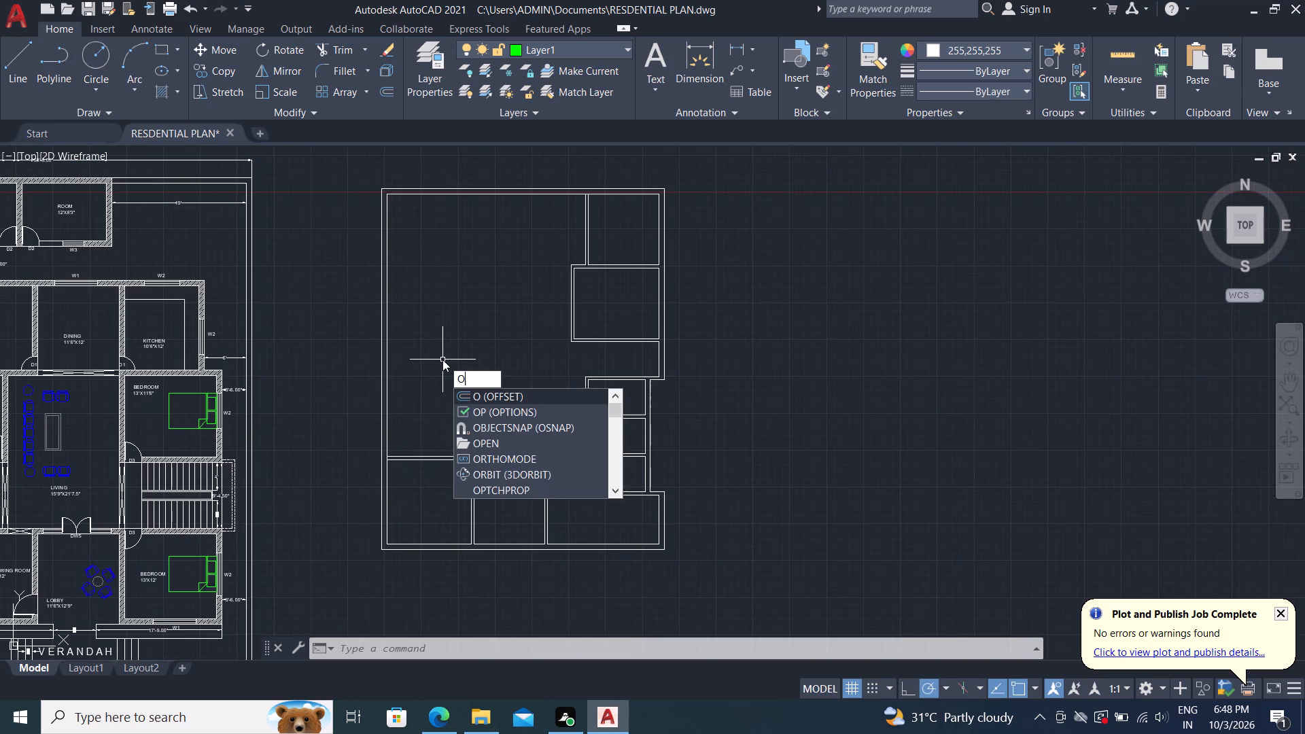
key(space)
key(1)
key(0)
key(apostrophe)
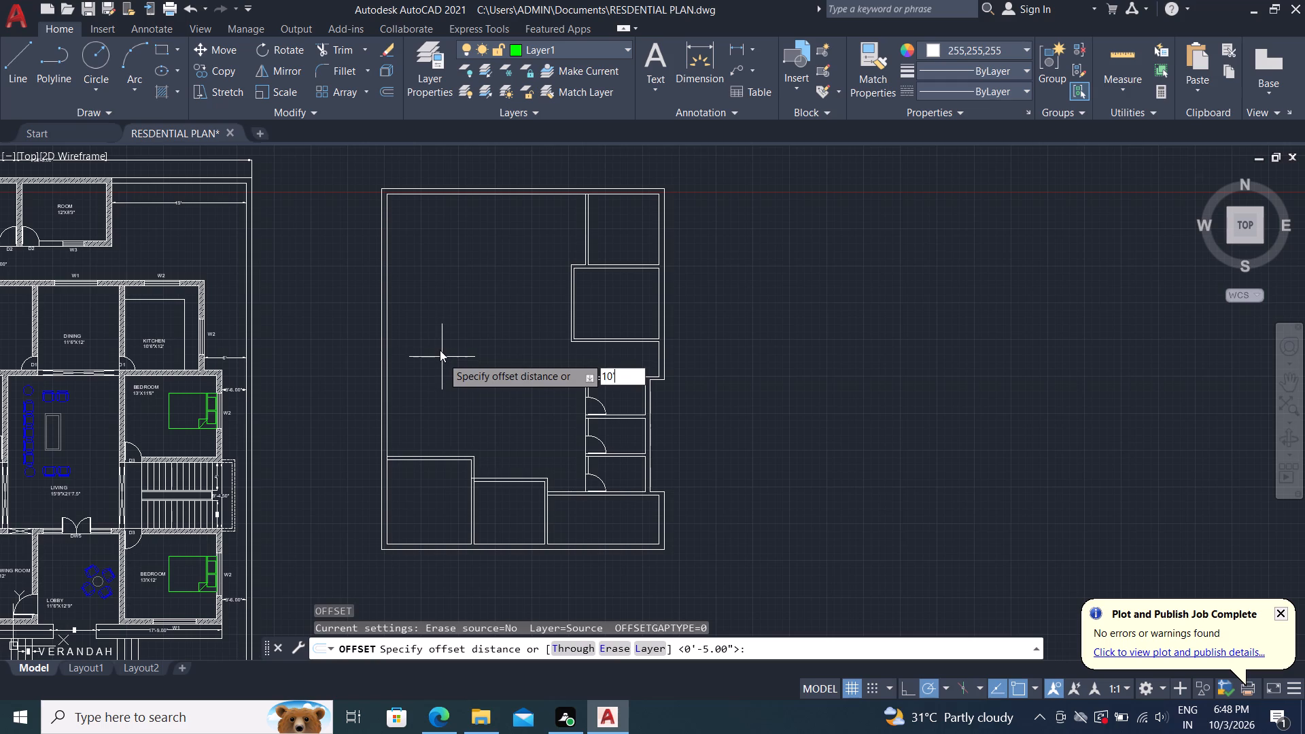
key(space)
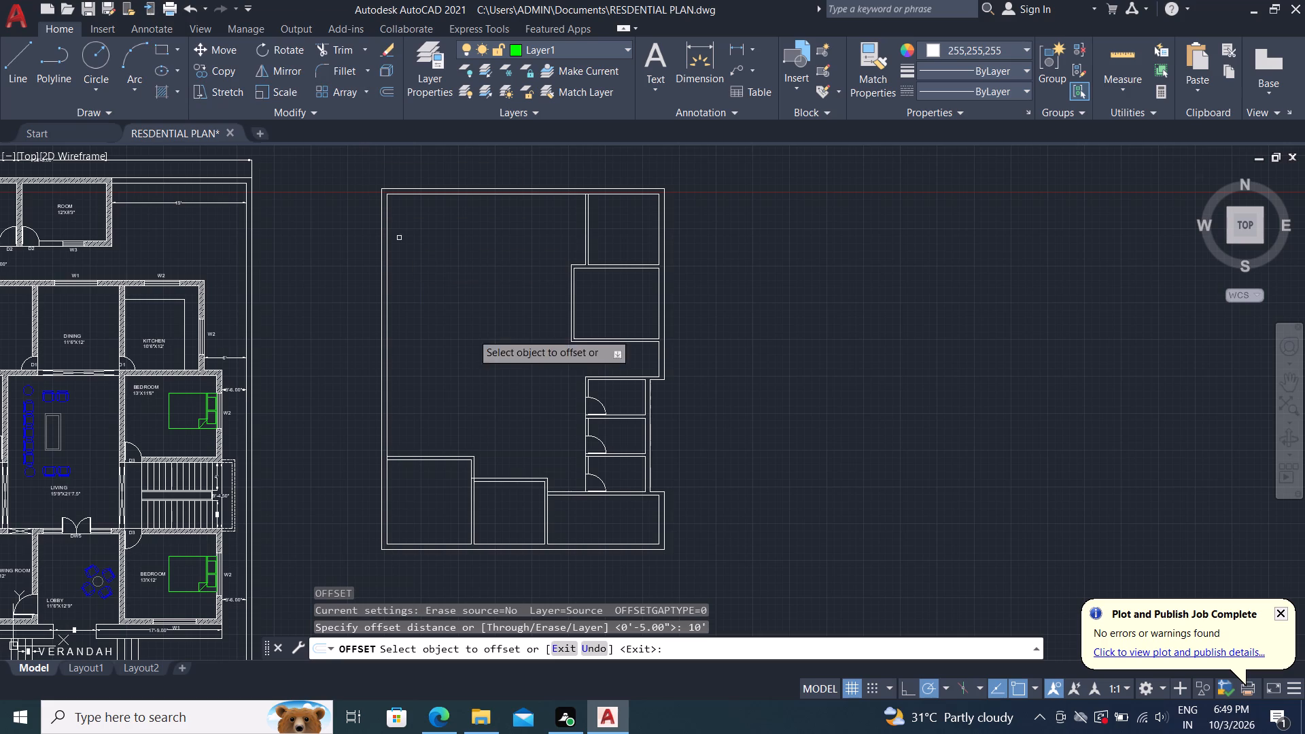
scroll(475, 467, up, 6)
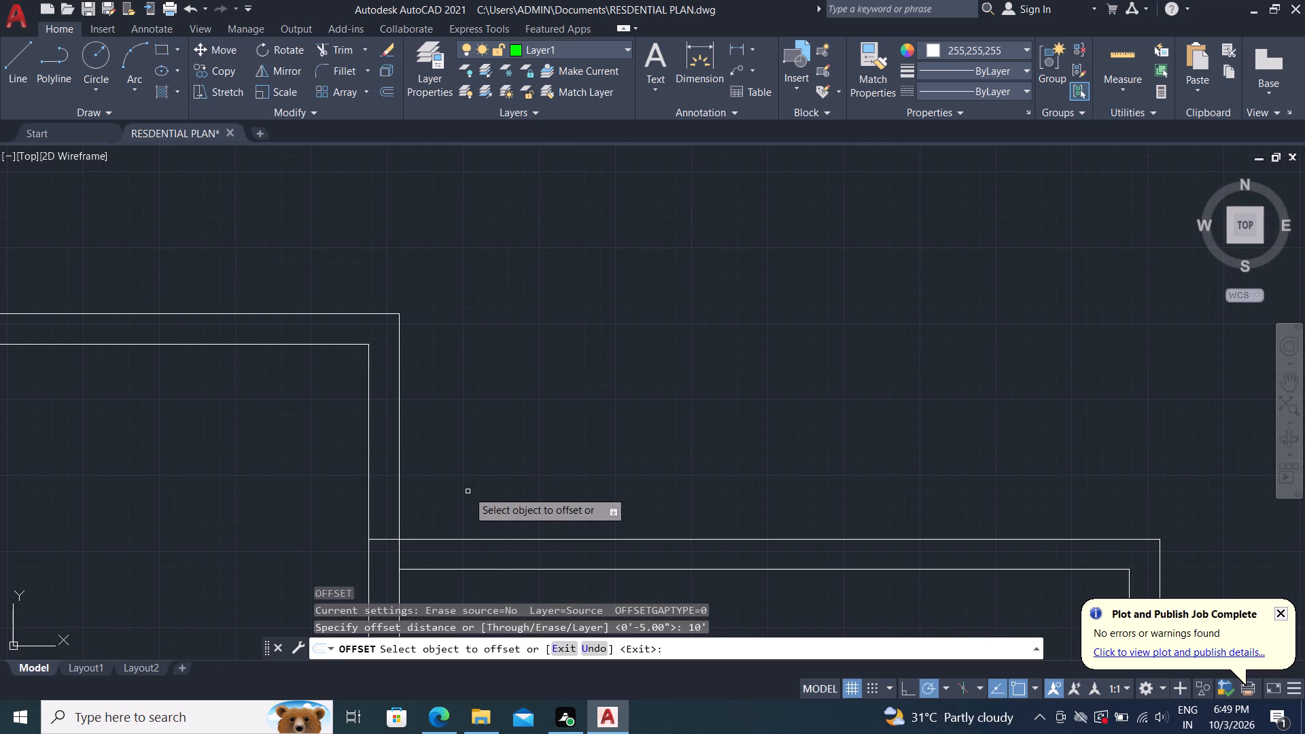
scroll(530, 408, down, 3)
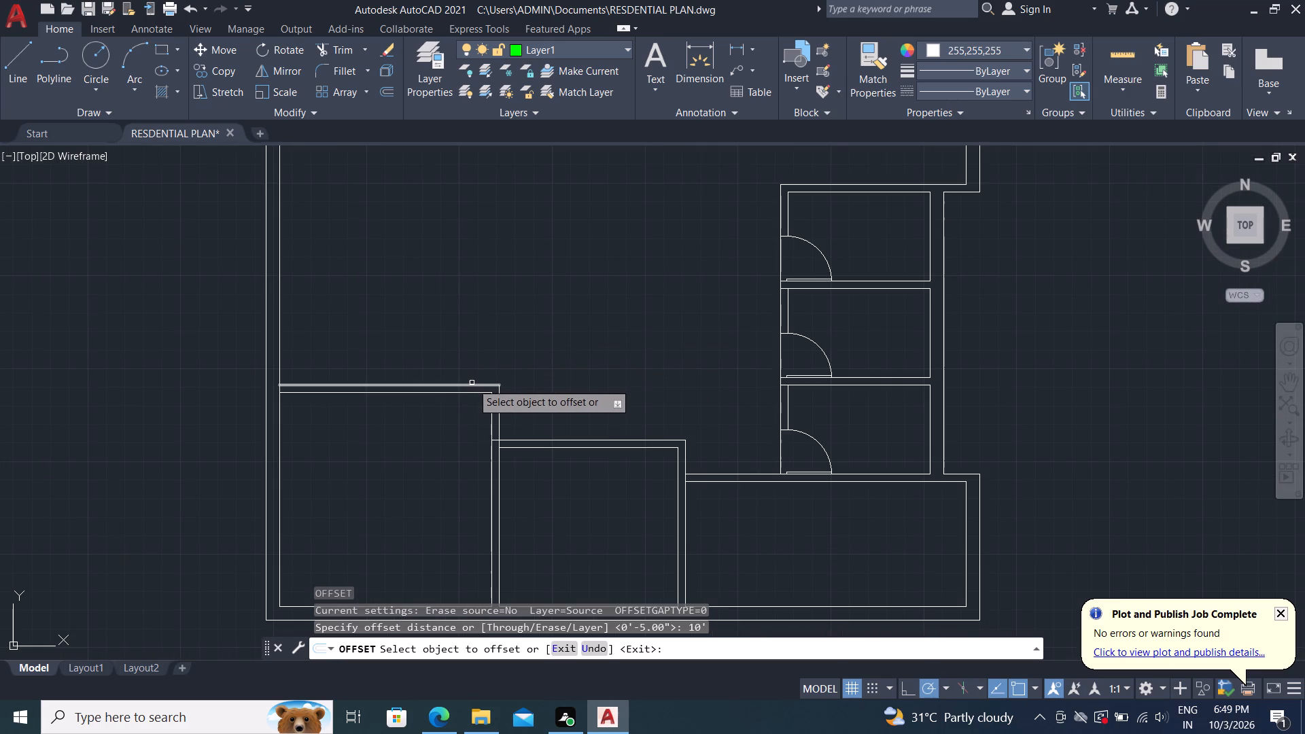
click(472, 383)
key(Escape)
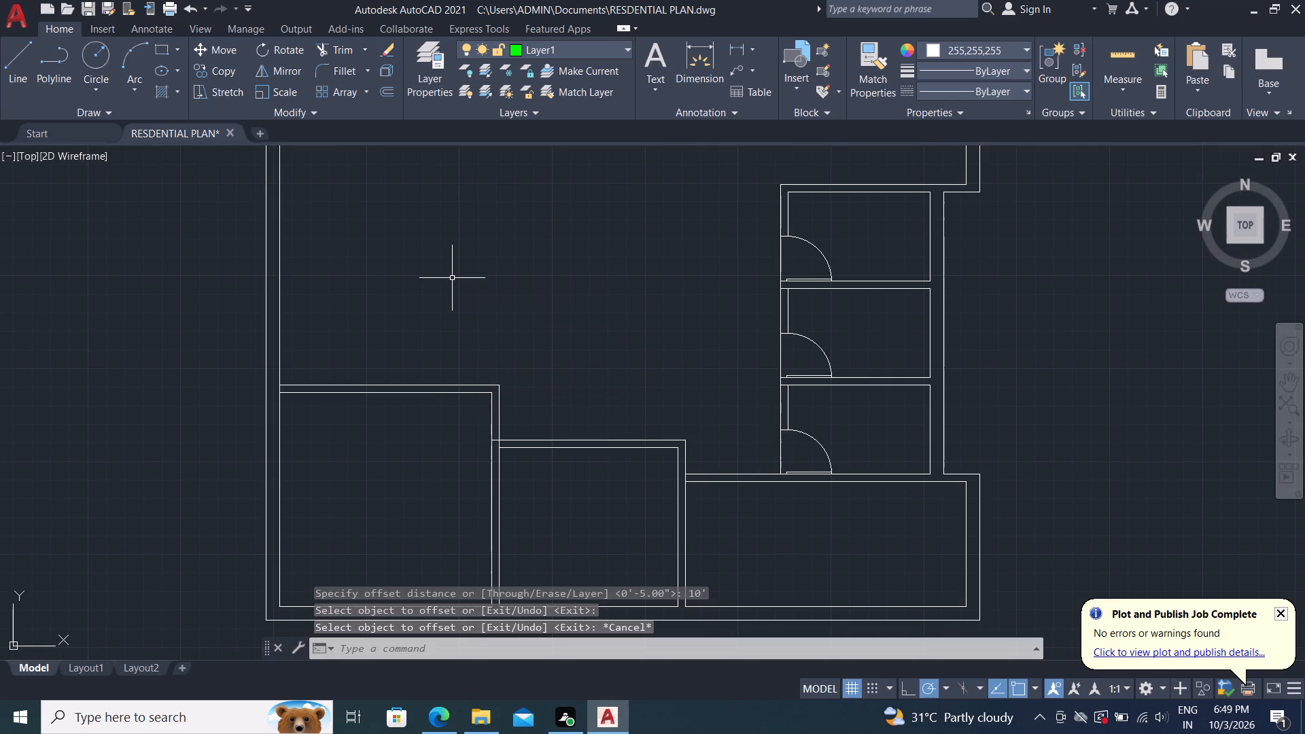
Offset the upper line of the lower-left room's top wall 5' upward.
key(o)
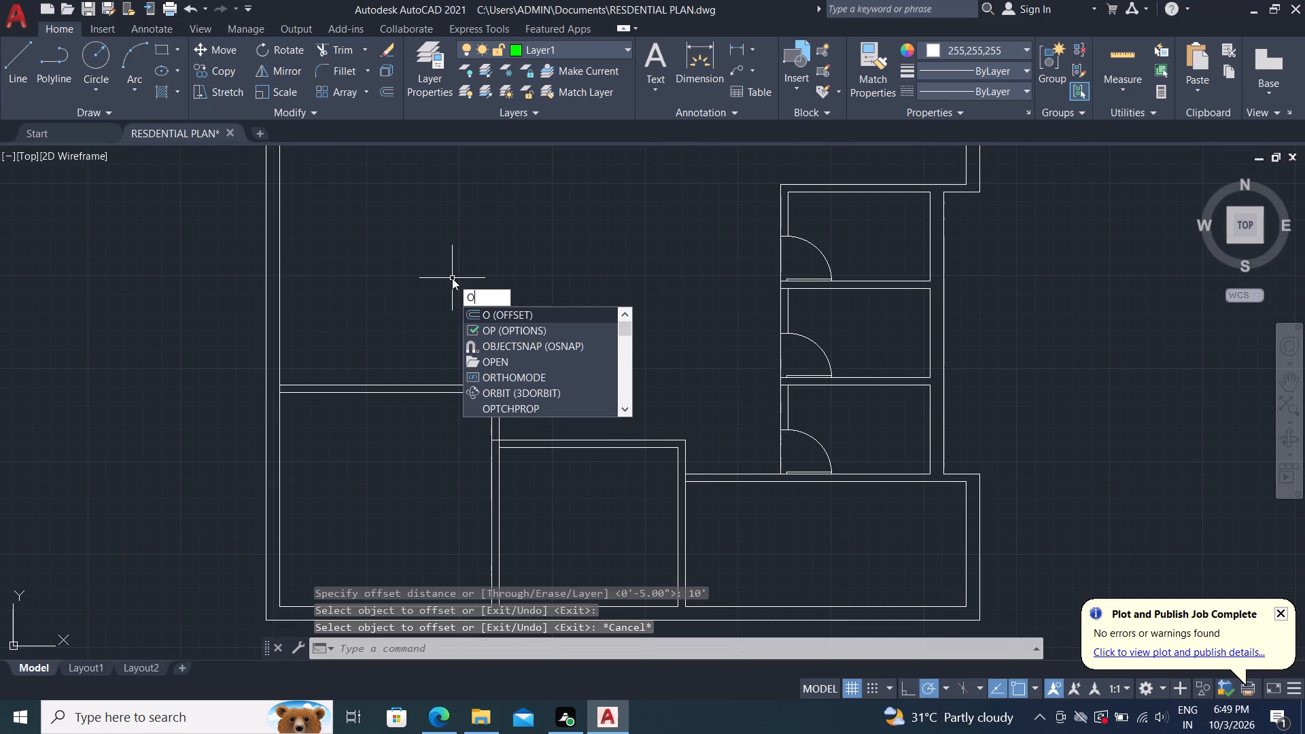
key(space)
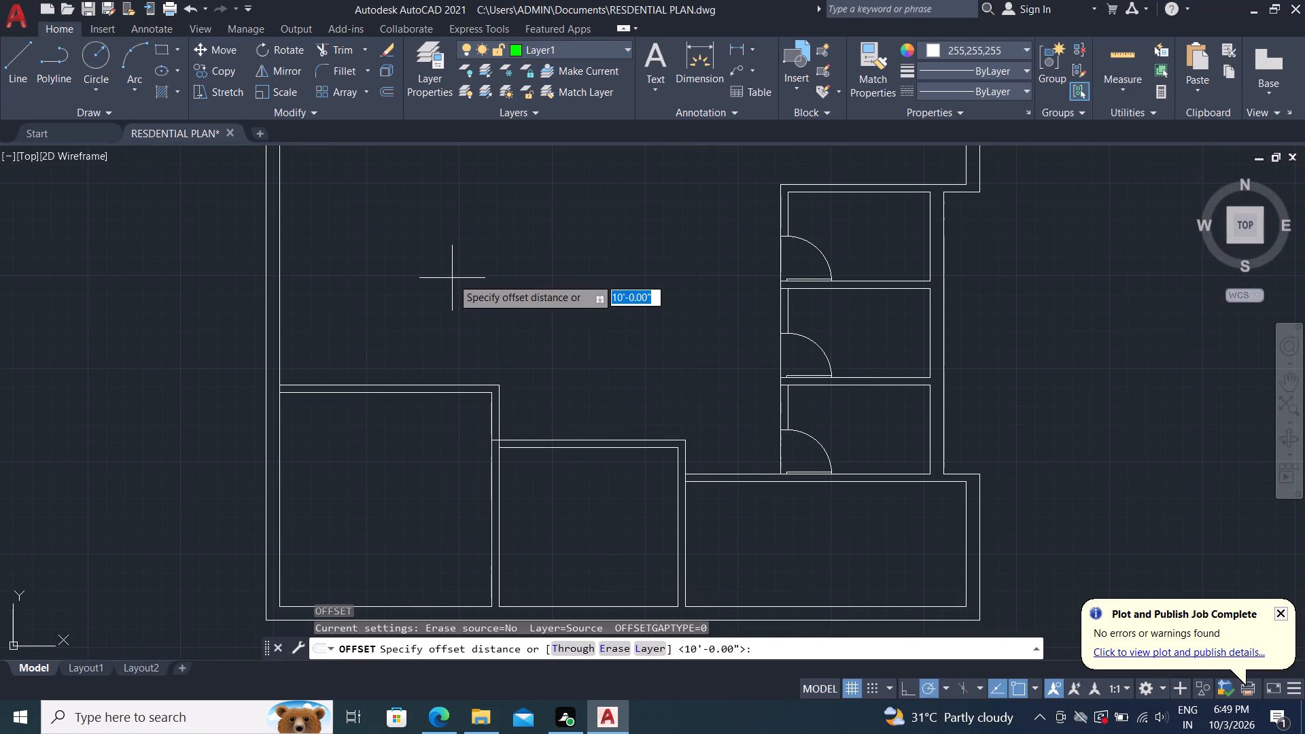
text(5')
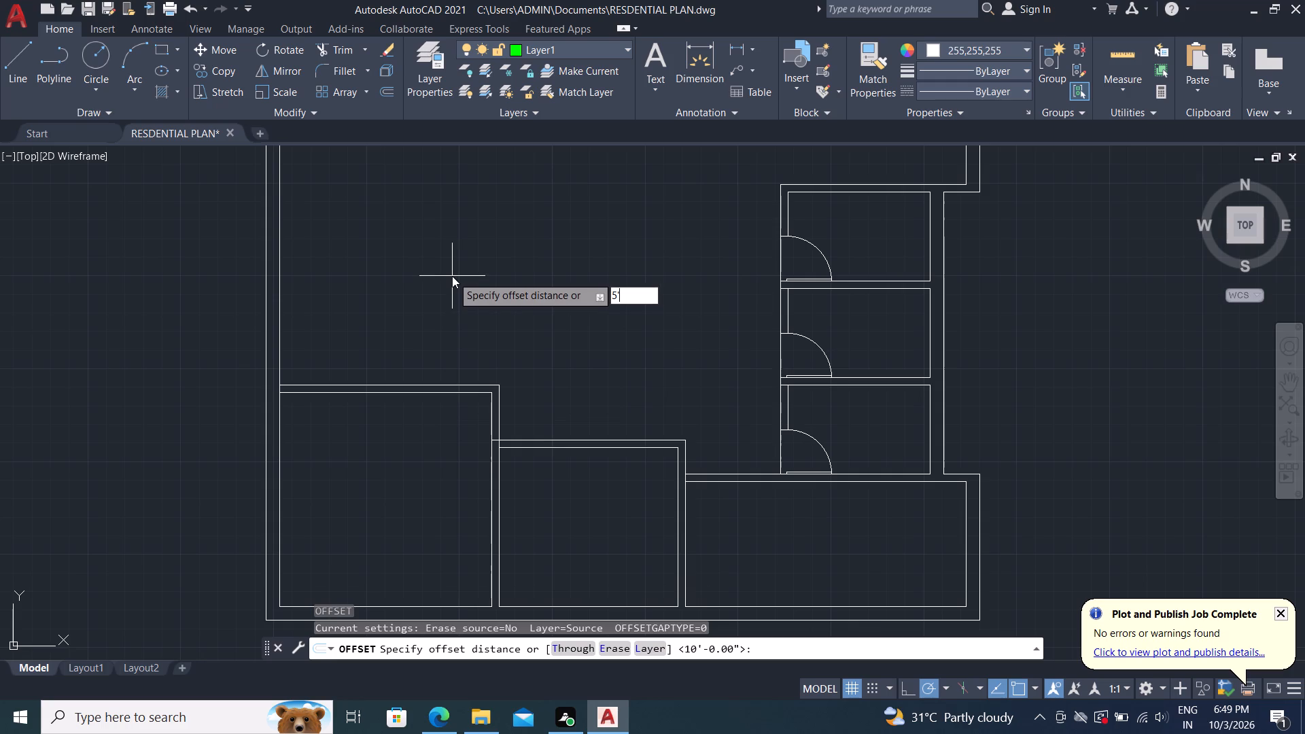
key(space)
click(406, 386)
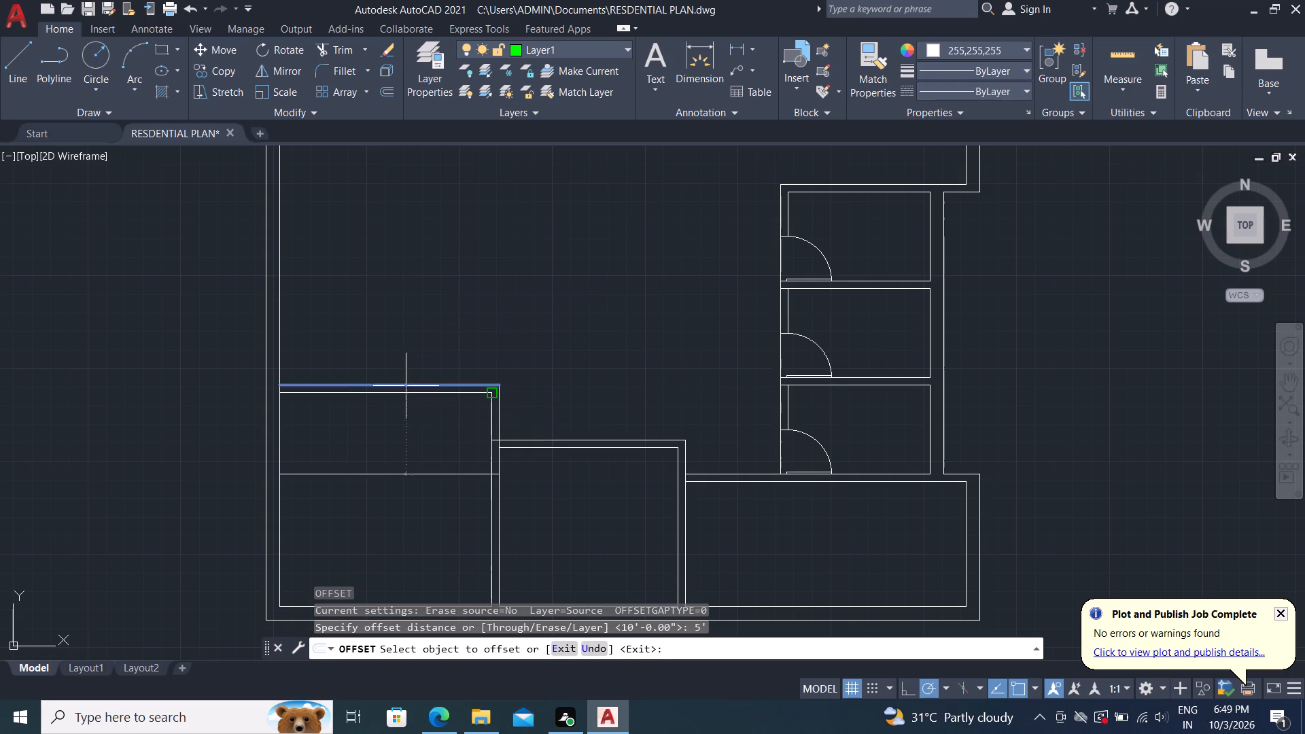
click(442, 179)
key(Escape)
Offset the new horizontal line above the lower-left room 5" upward to give the wall its thickness.
text(o 5)
key(shift+quotedbl)
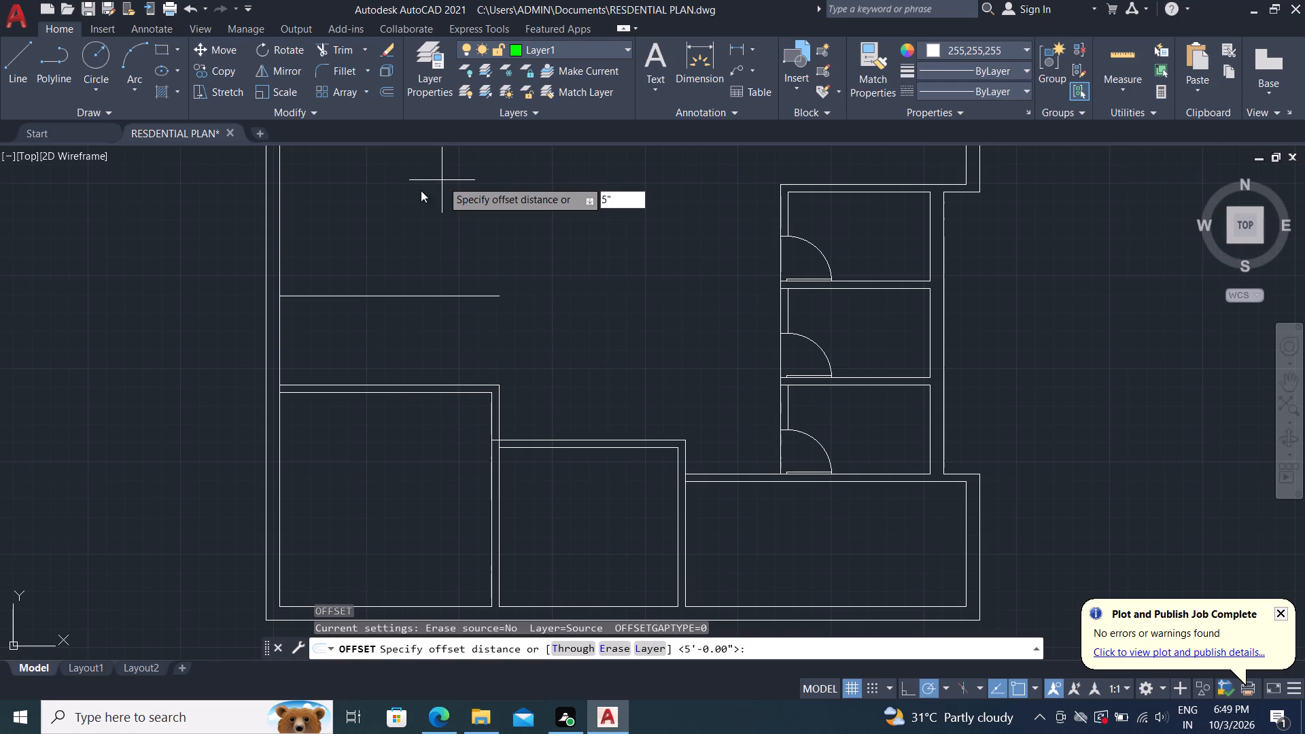
key(Return)
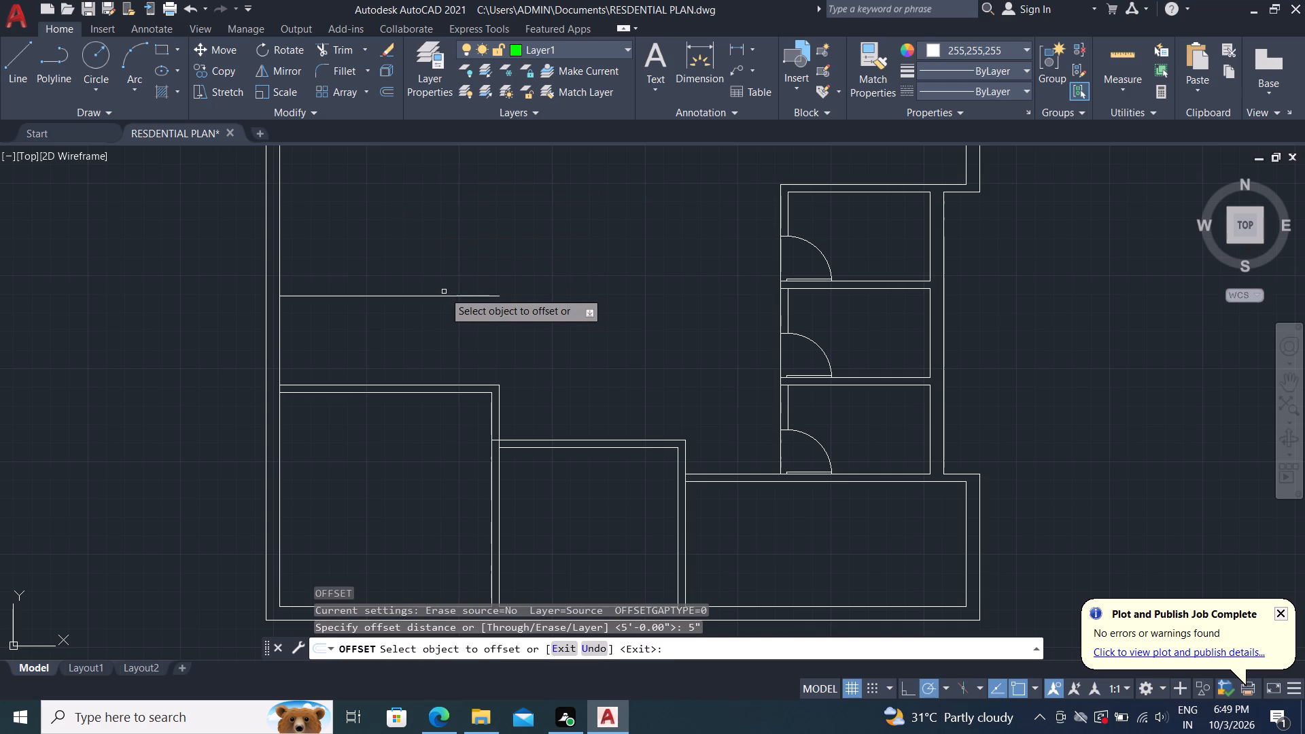
click(447, 294)
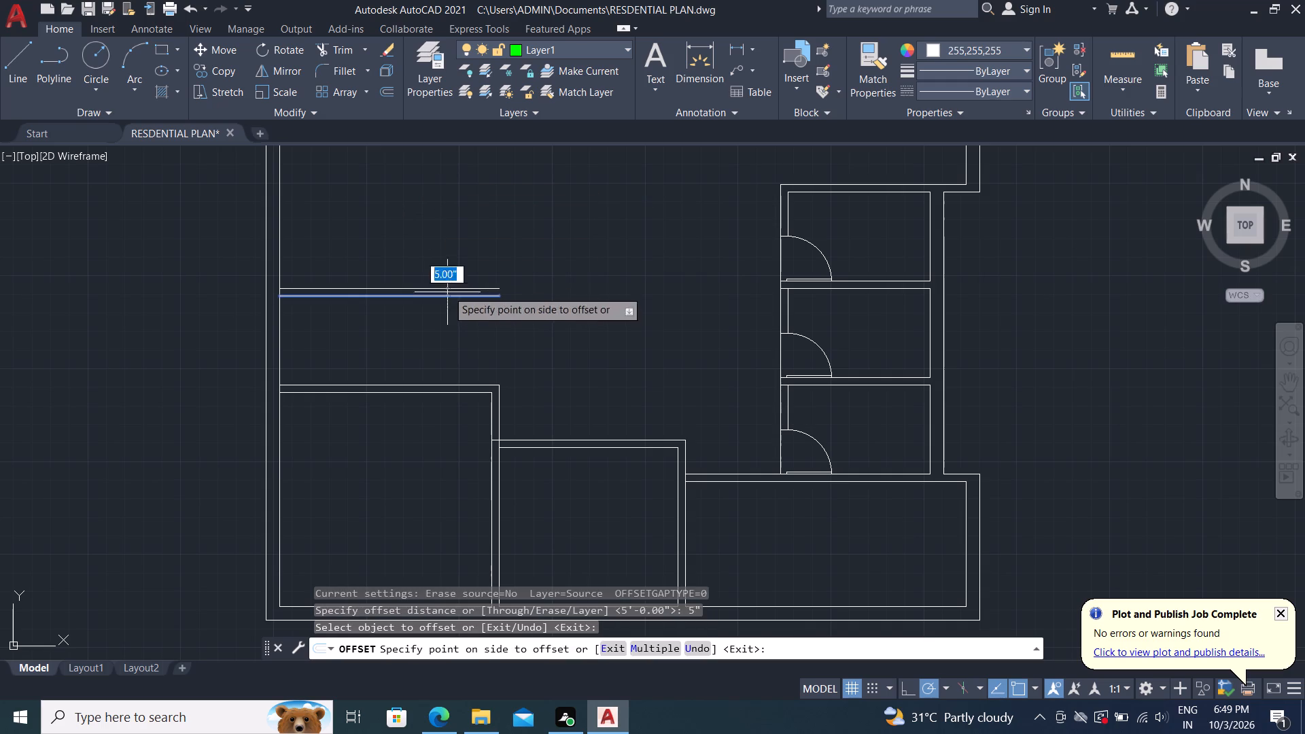
click(447, 265)
key(Escape)
Offset the upper line of the horizontal partition above the lower-left room 10' upward.
key(o)
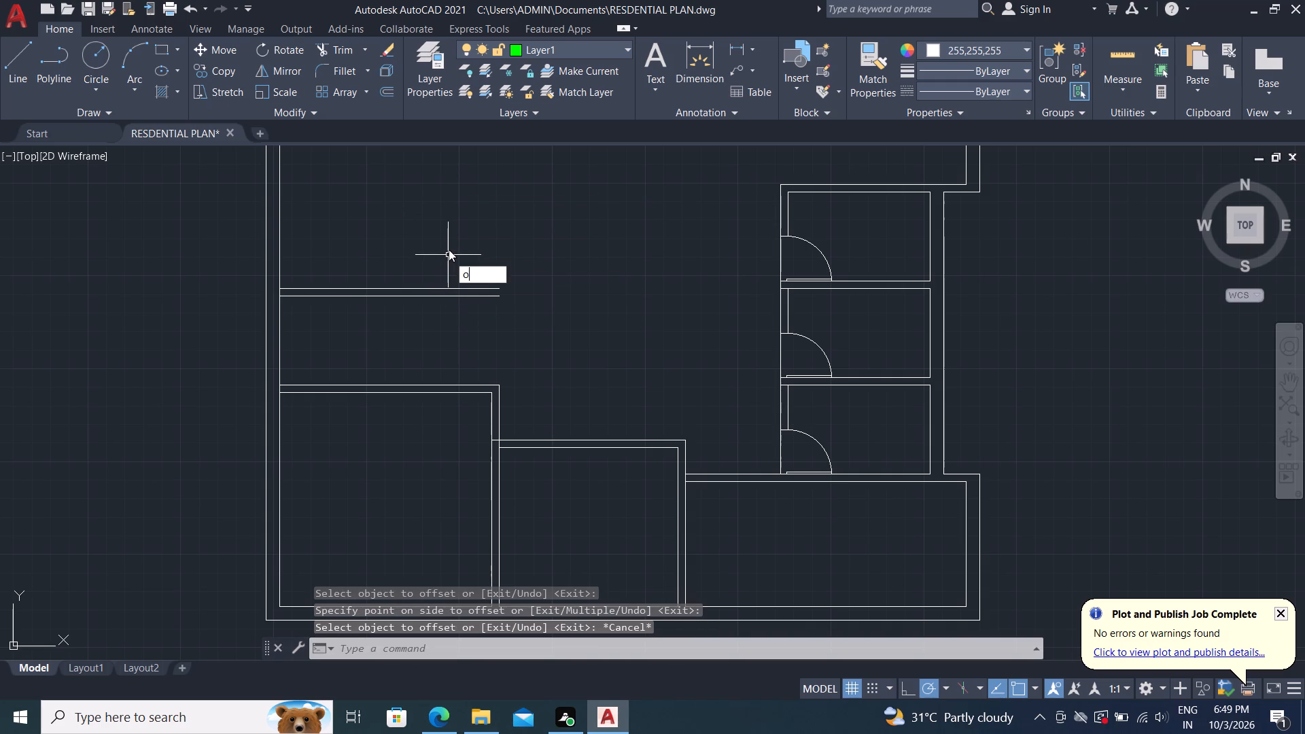
key(space)
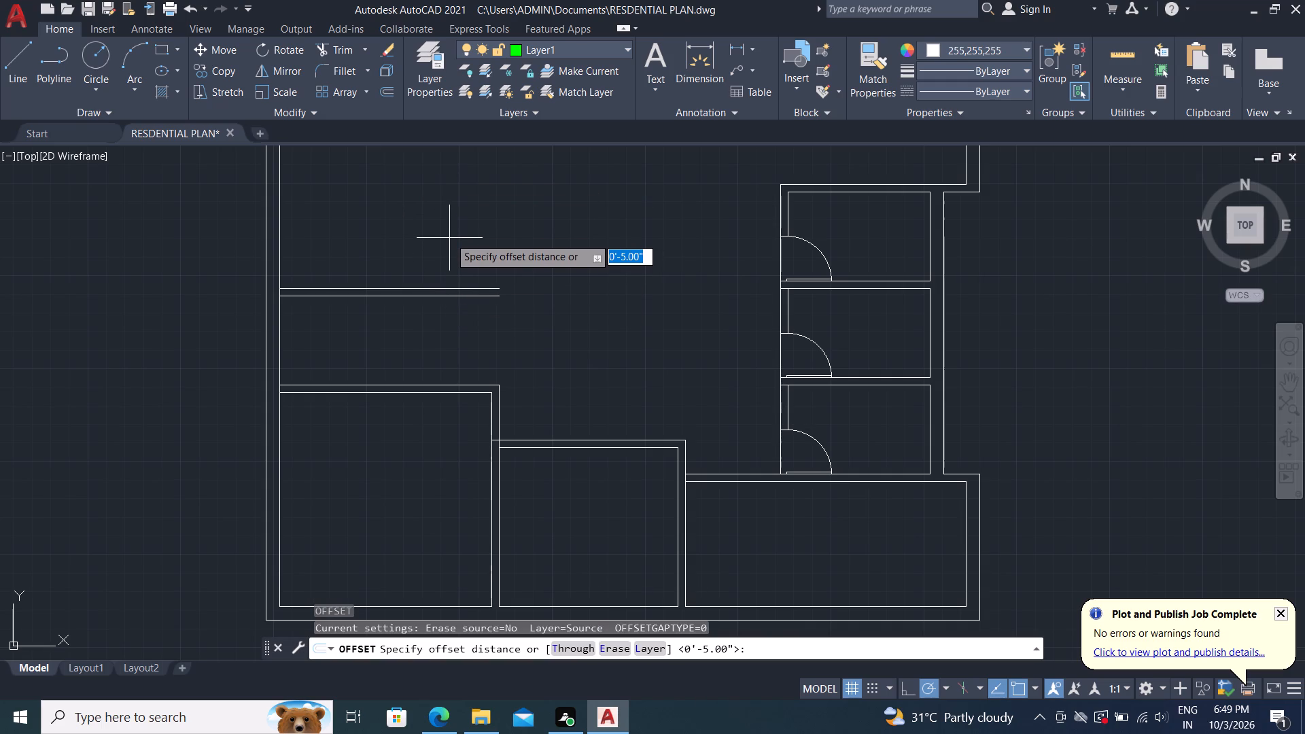
key(1)
text(0')
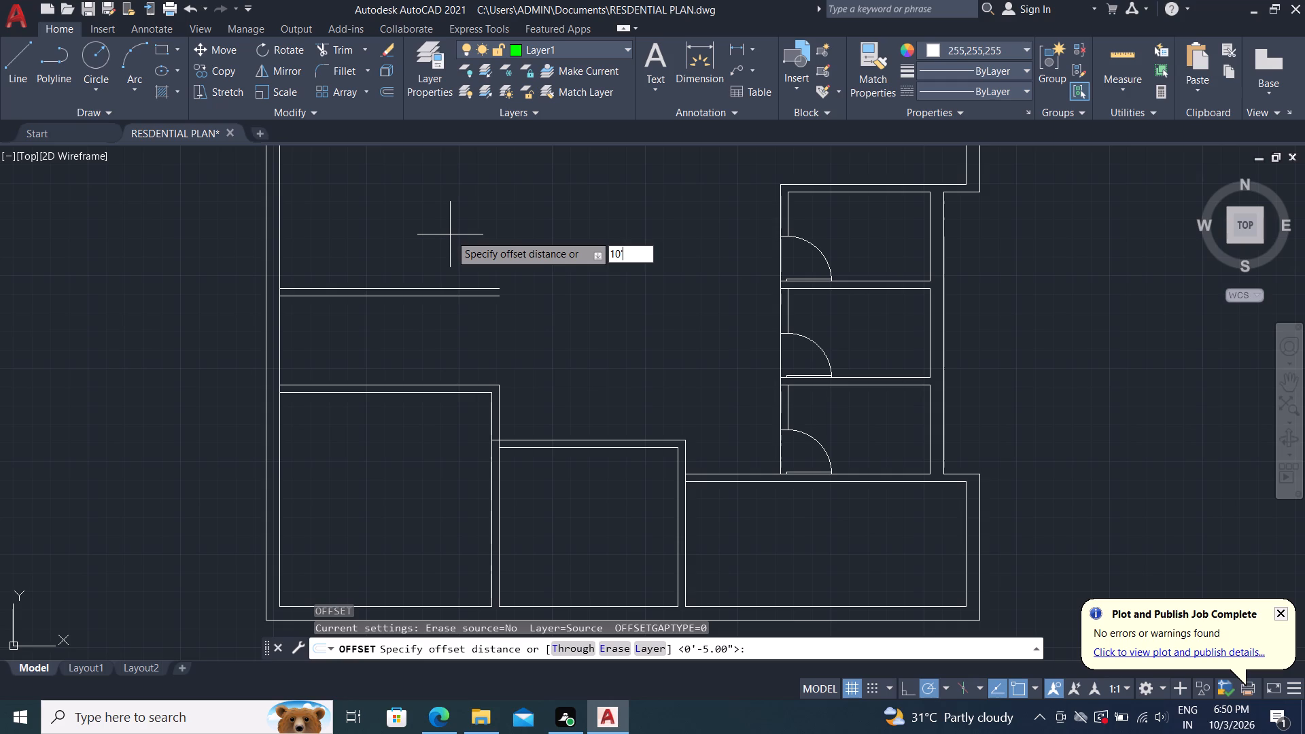
key(space)
click(447, 286)
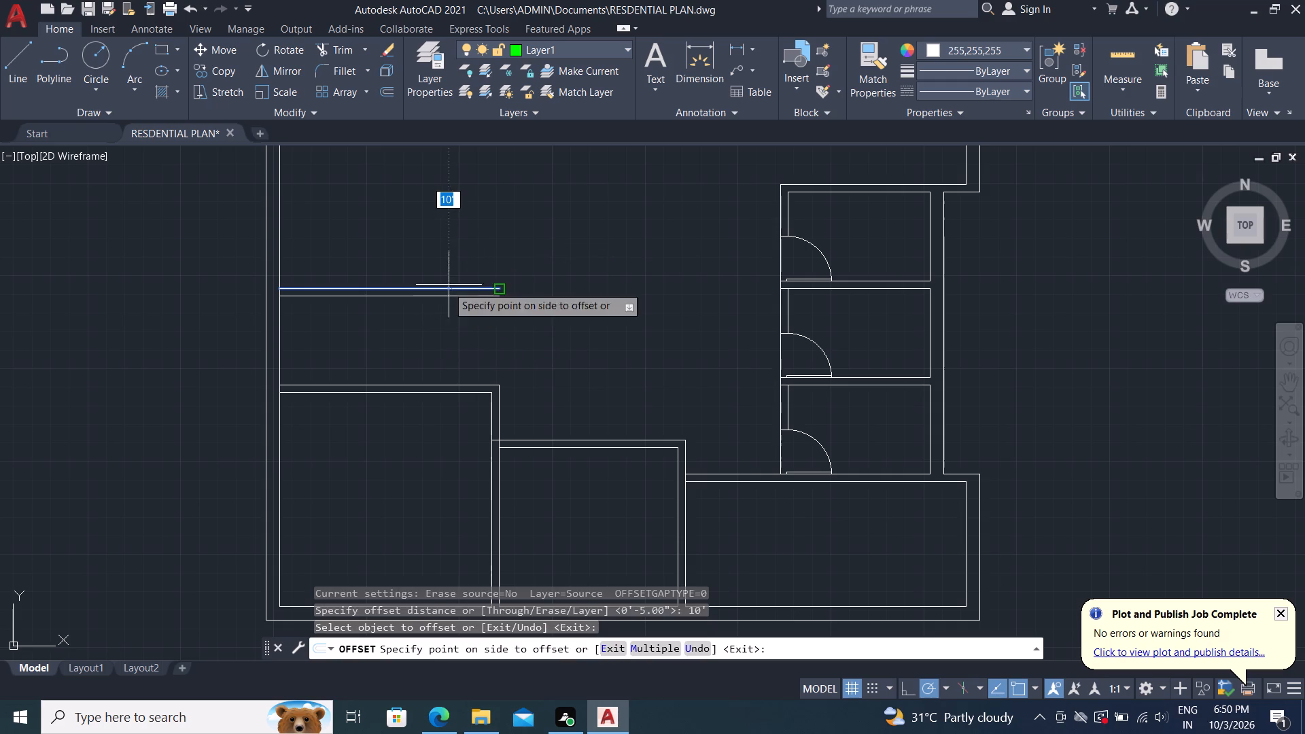
click(422, 169)
scroll(439, 198, down, 2)
middle_drag(446, 194, 476, 351)
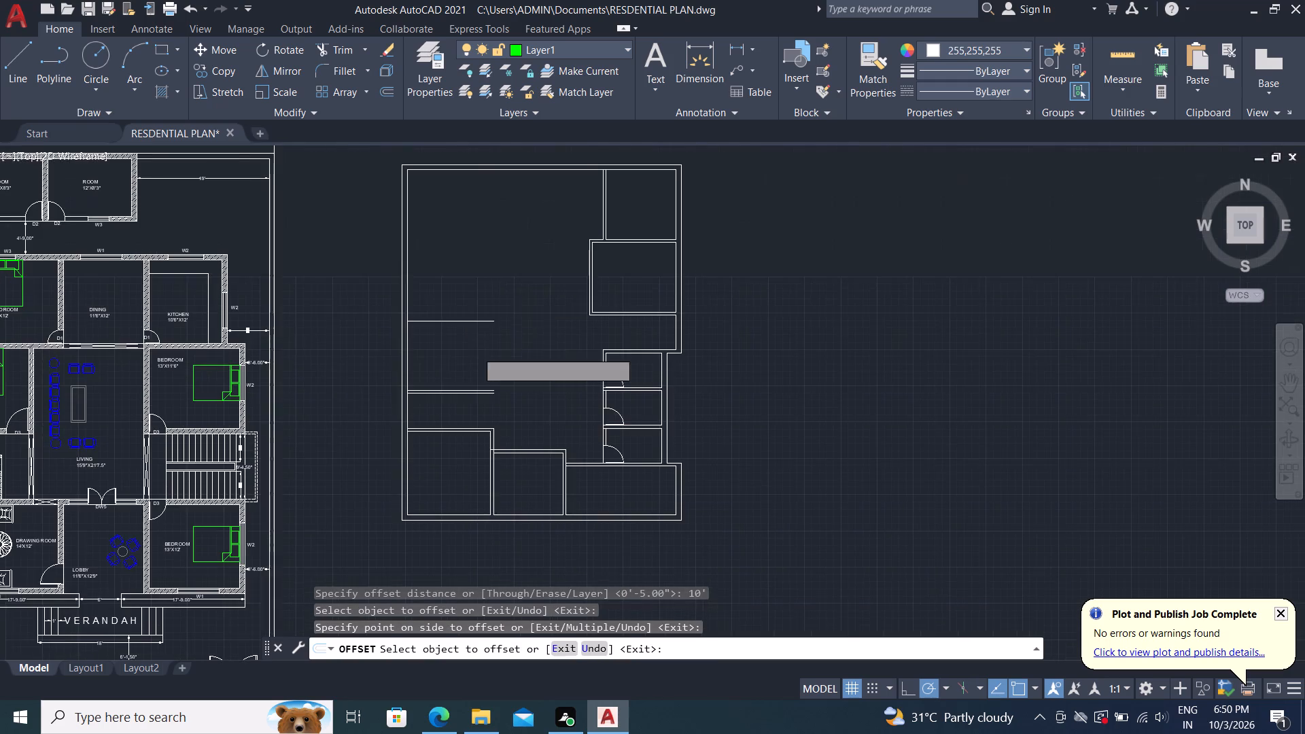
scroll(457, 283, up, 2)
middle_drag(456, 280, 452, 302)
scroll(452, 313, down, 1)
key(Escape)
Offset the new horizontal line on the building's left side 5" upward to give that partition its thickness.
key(o)
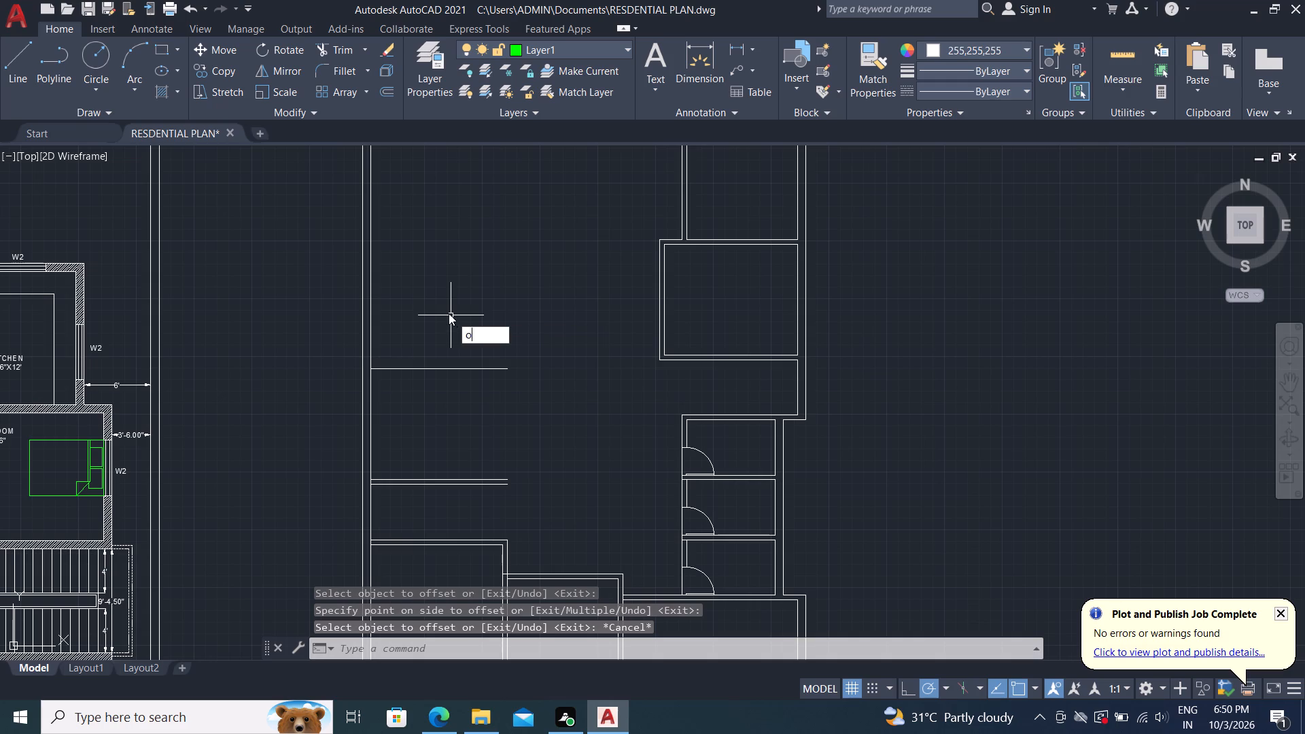
key(space)
text(5")
key(Return)
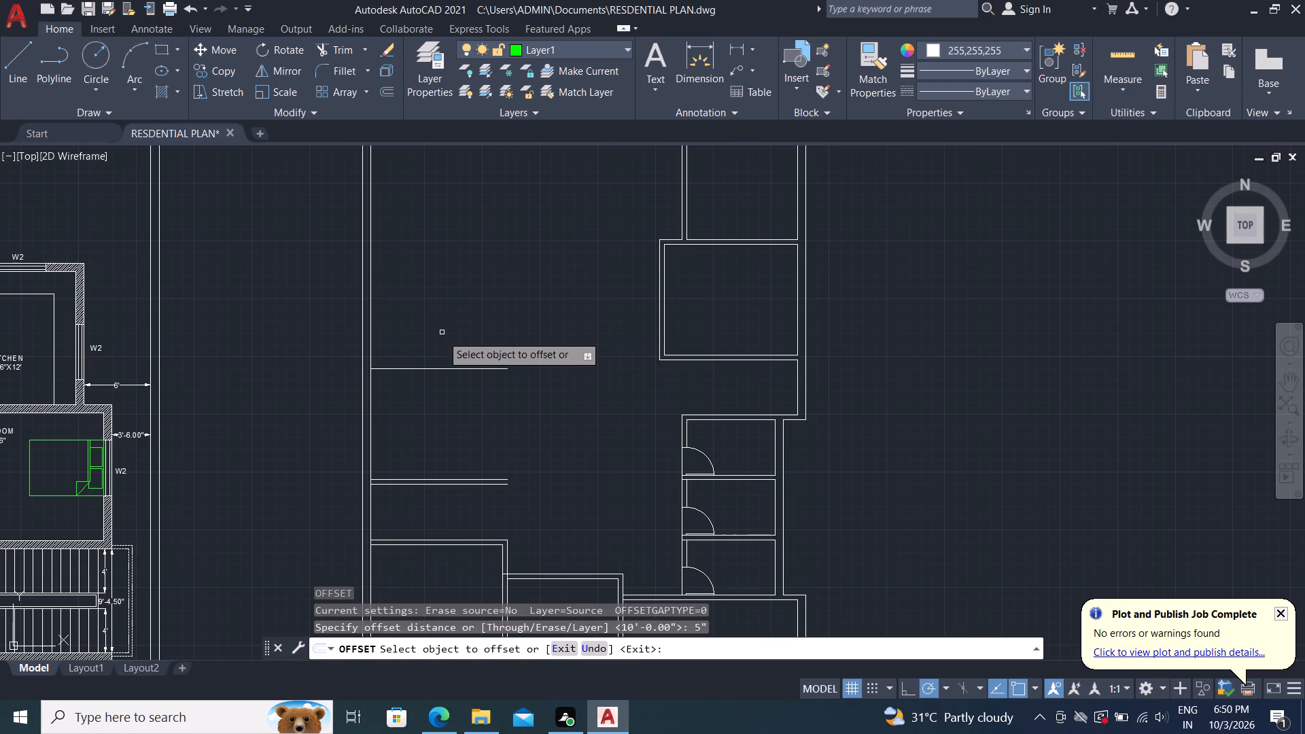
click(471, 370)
click(476, 306)
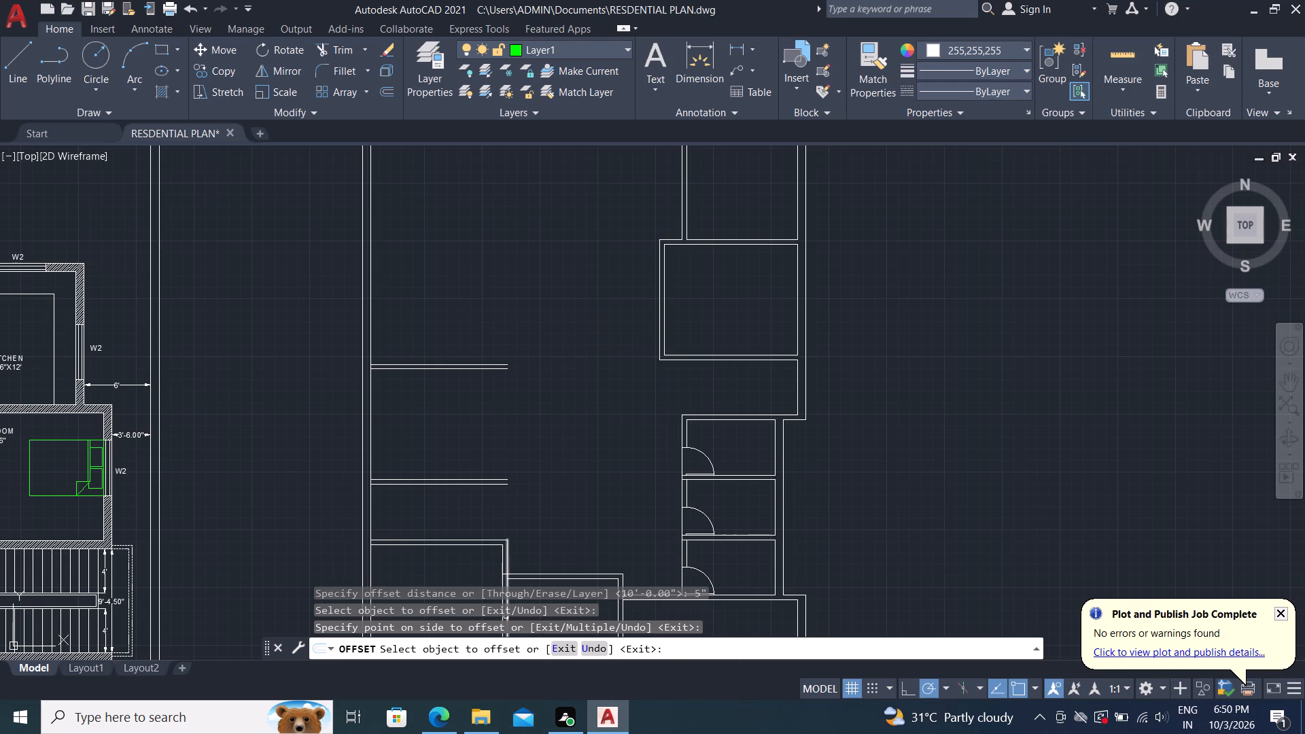
key(Escape)
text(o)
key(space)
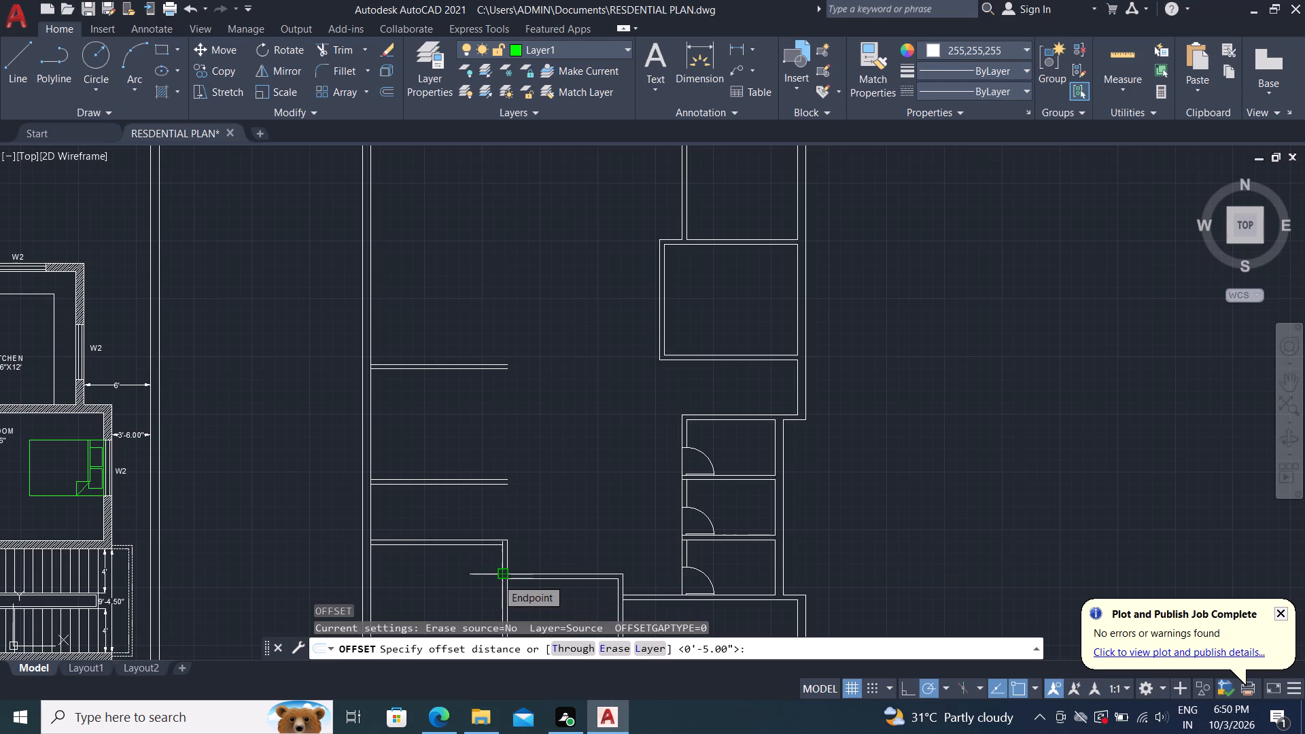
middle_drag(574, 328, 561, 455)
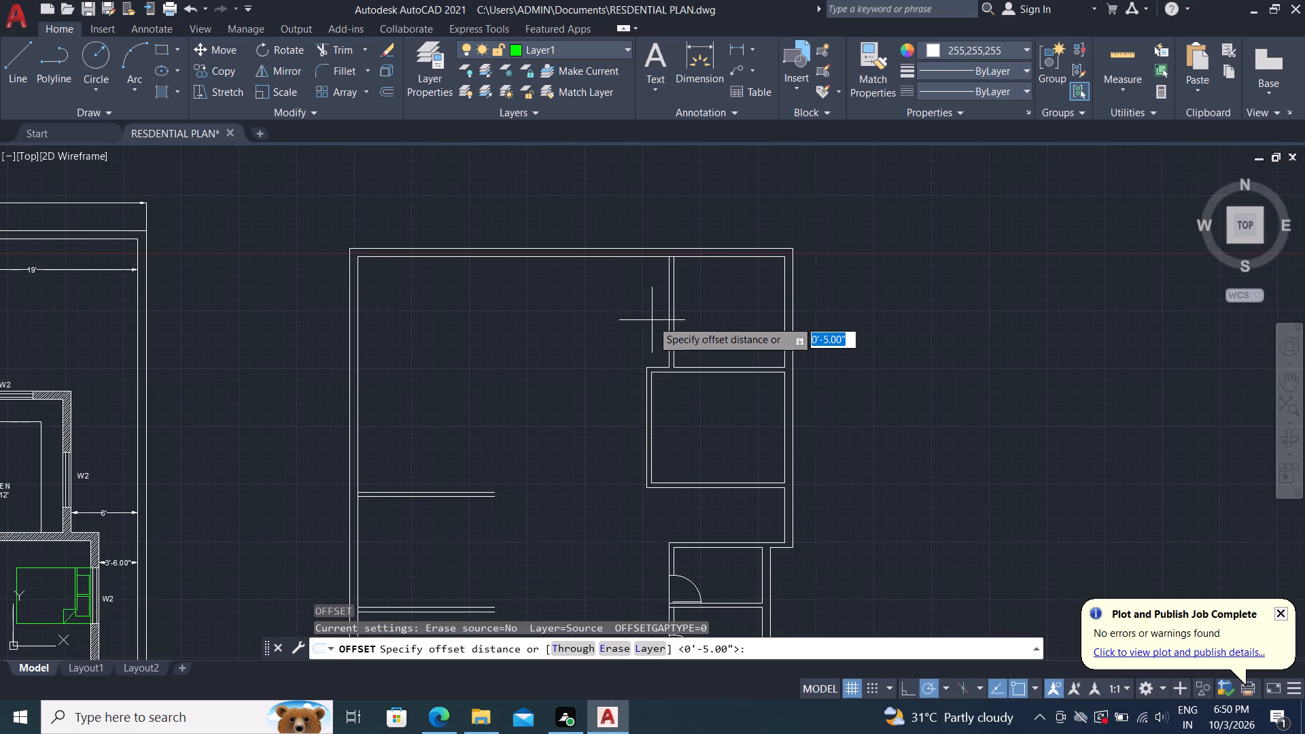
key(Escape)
Extend the left line of the upper-right room's left partition up to the outer line of the top wall.
text(ex)
key(space)
double_click(667, 308)
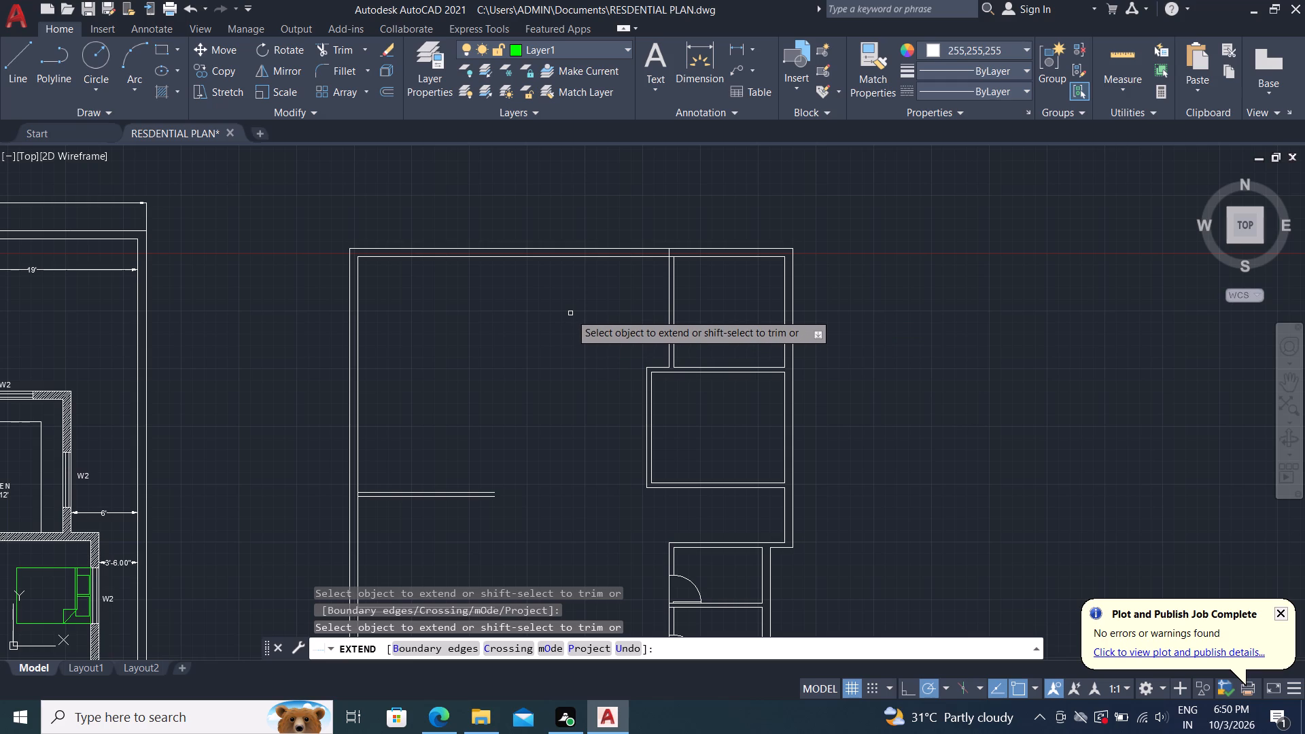
key(Escape)
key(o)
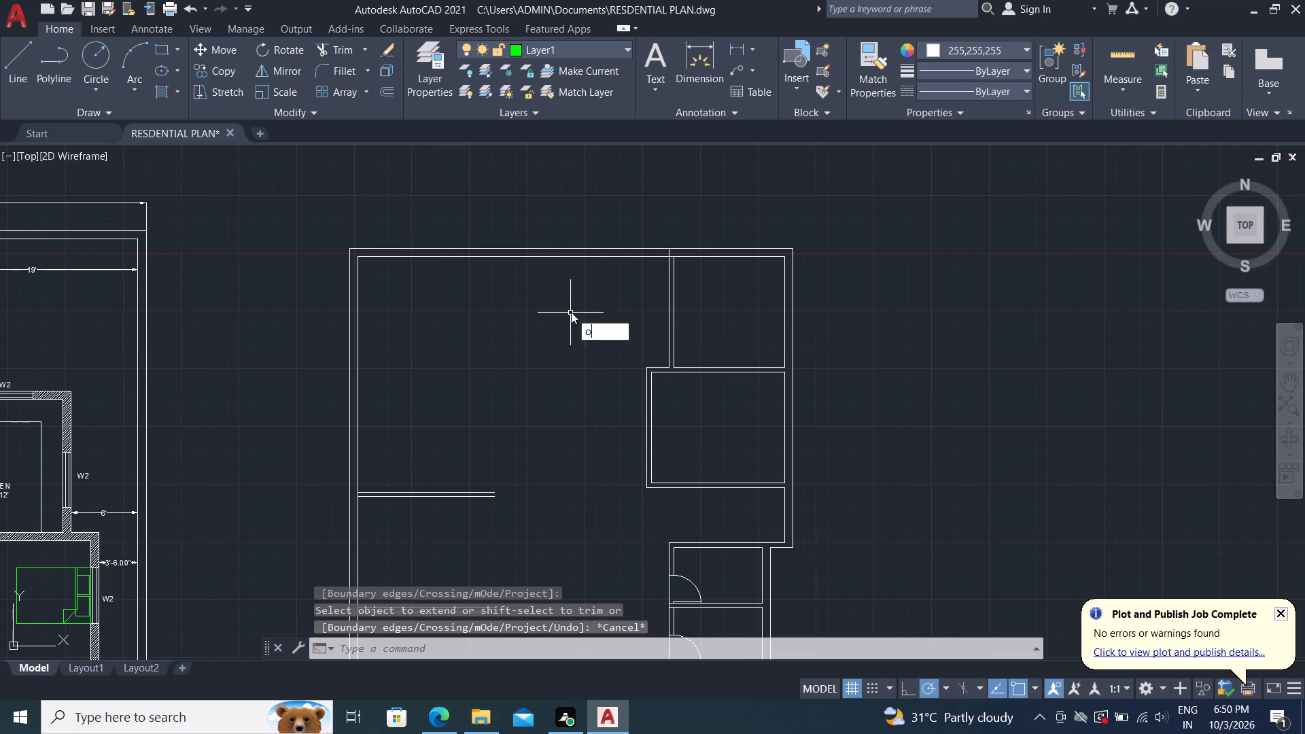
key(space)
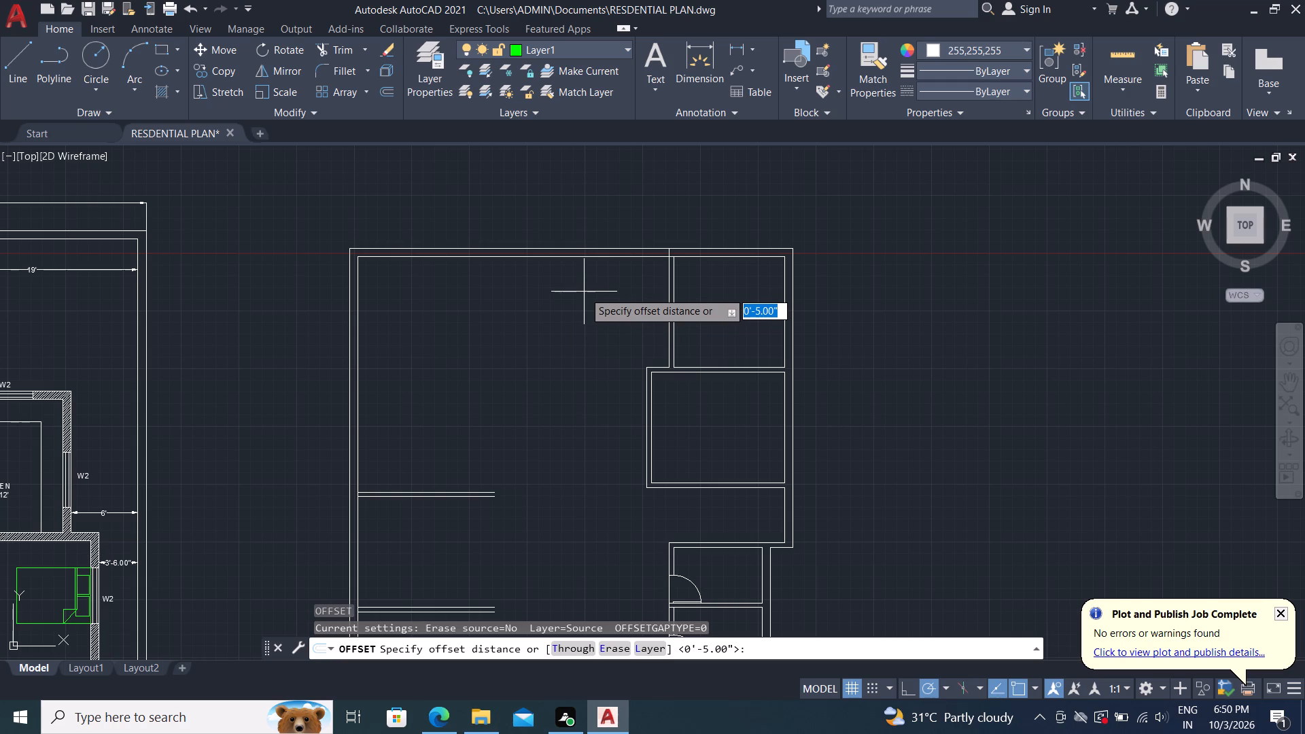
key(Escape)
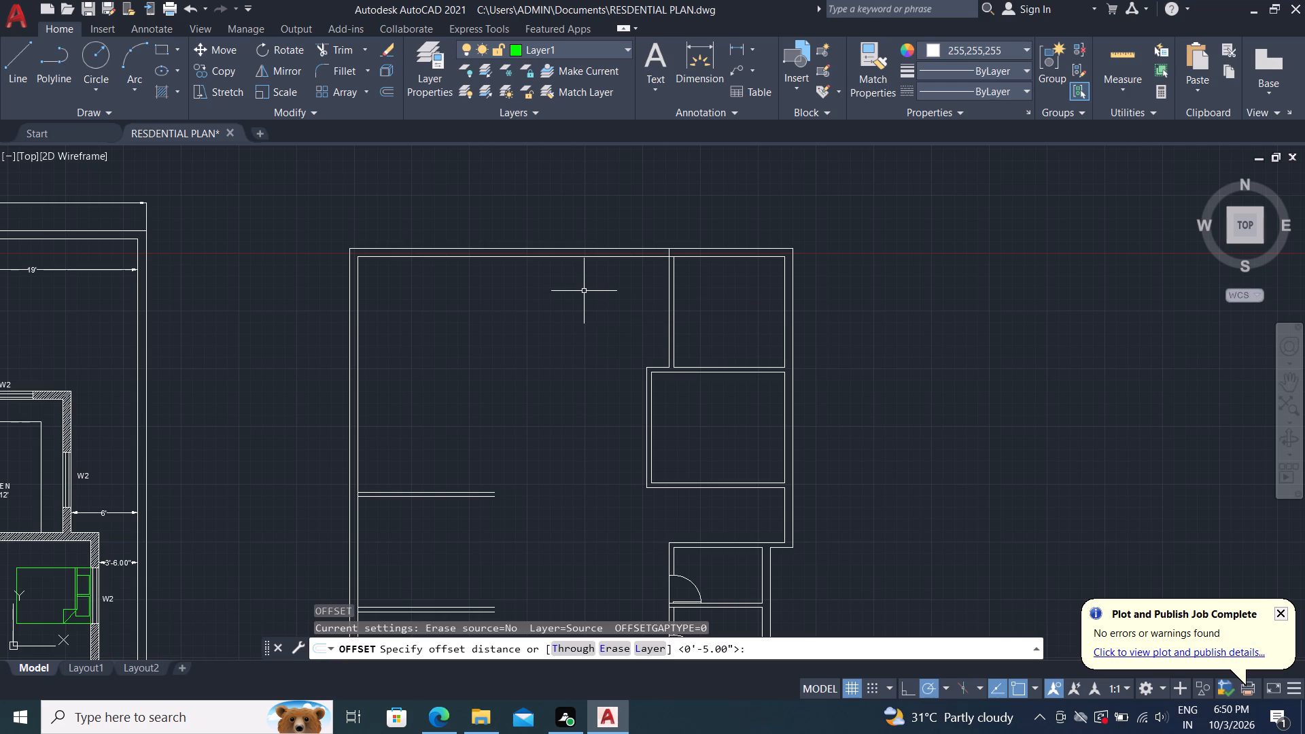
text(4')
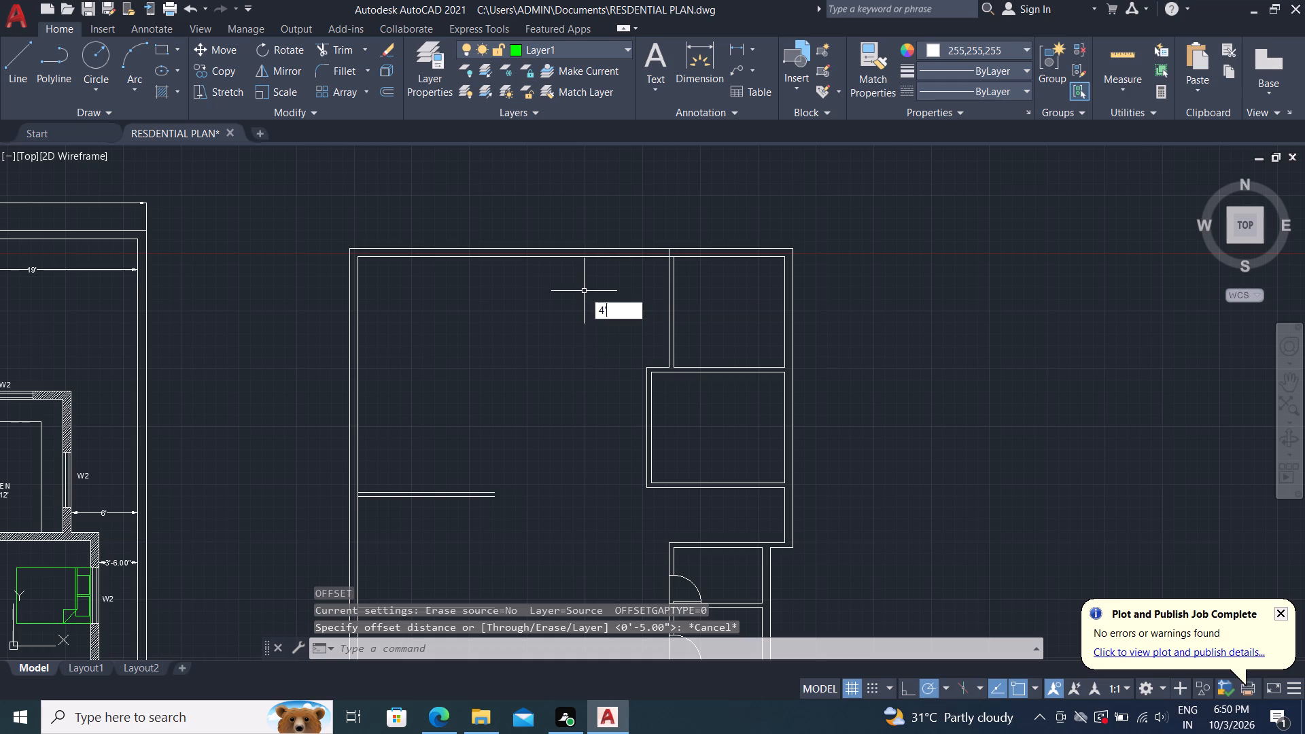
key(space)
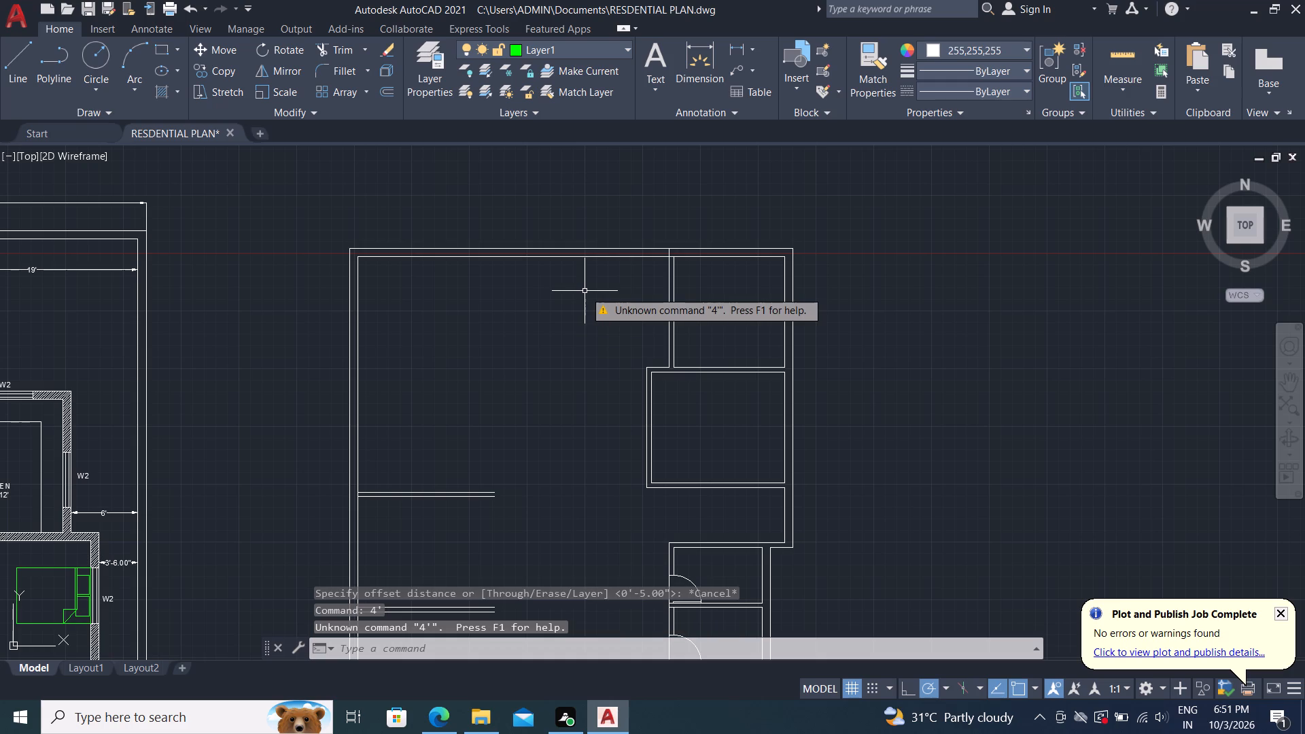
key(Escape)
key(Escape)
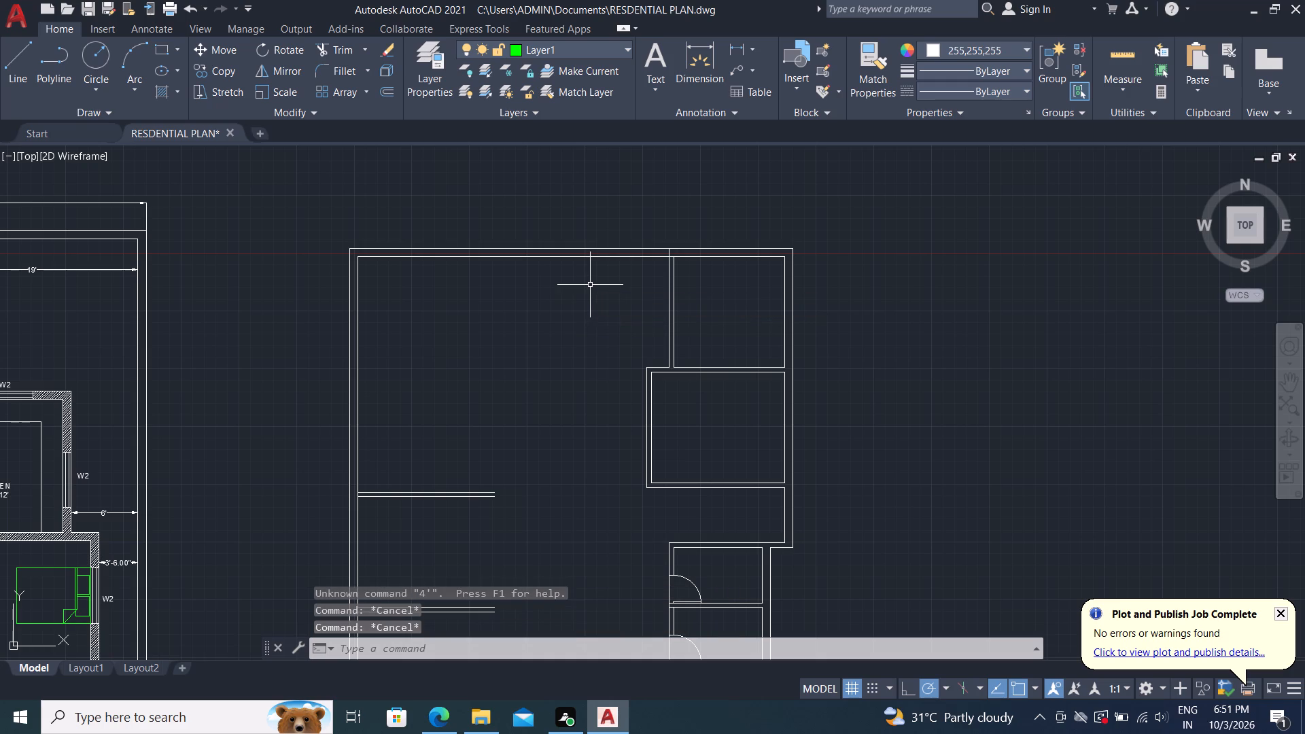
Offset the inner line of the building's top wall 4' downward.
text(o)
key(space)
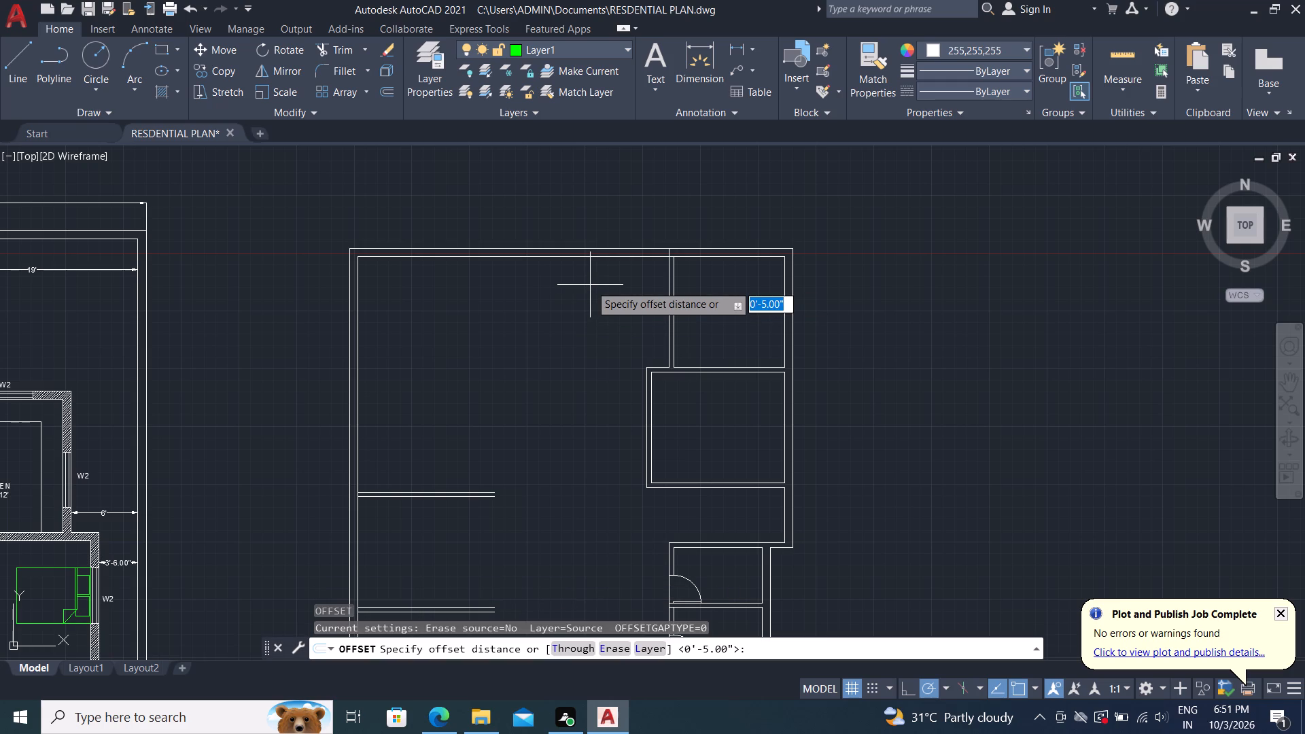
text(4')
key(space)
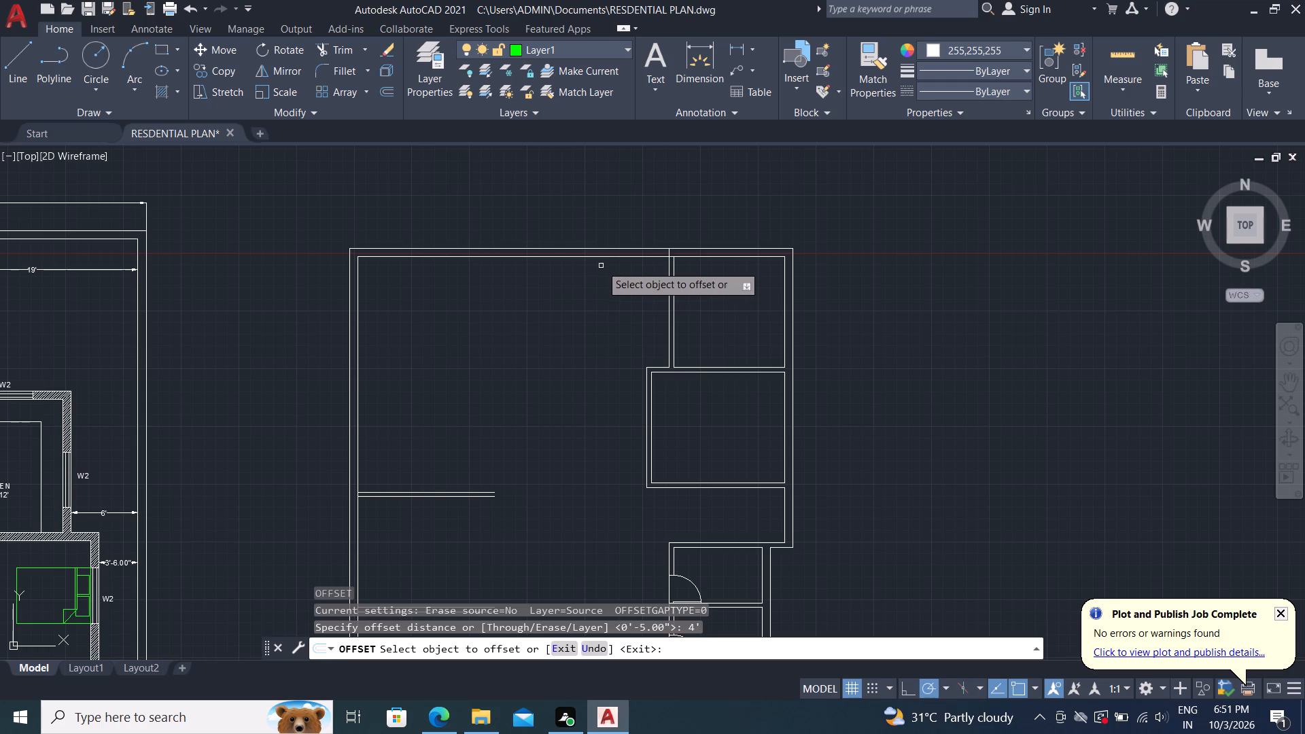
click(599, 258)
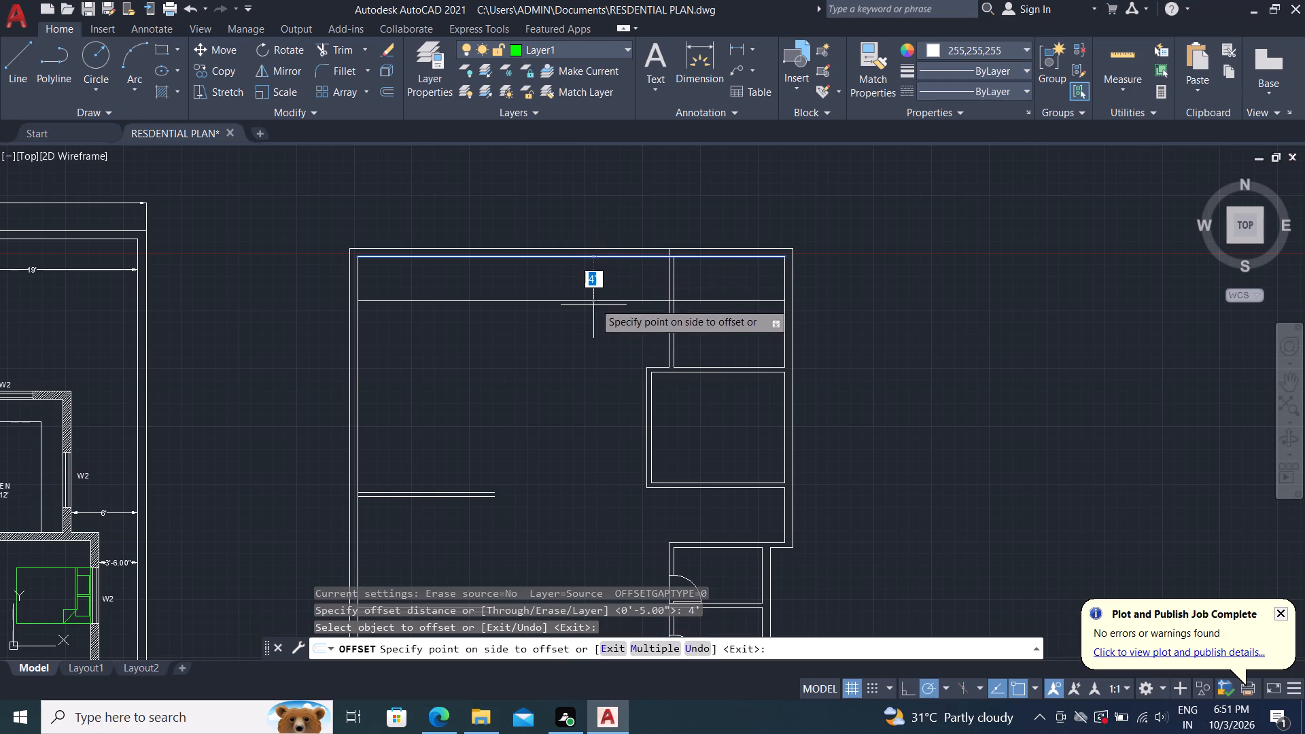
click(592, 338)
key(Escape)
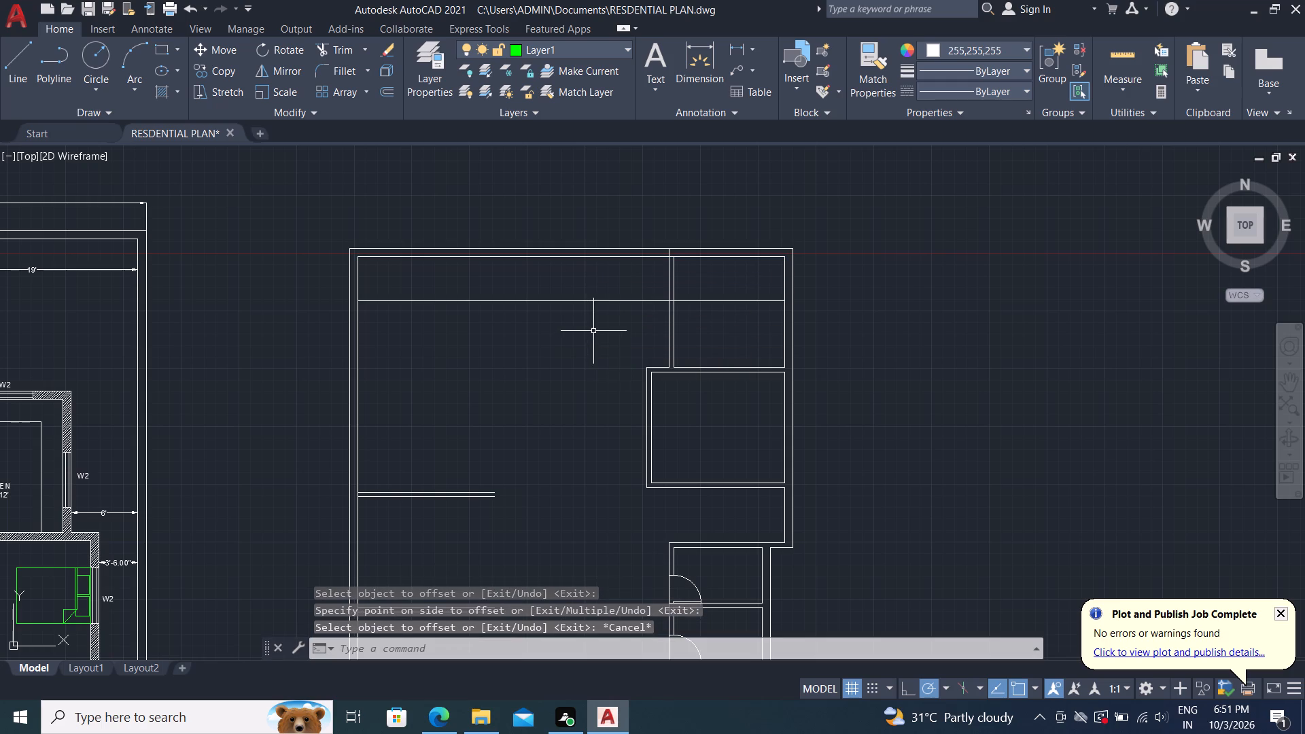
Trim the new horizontal line inside the upper-right room and within that room's left partition.
text(tr)
key(space)
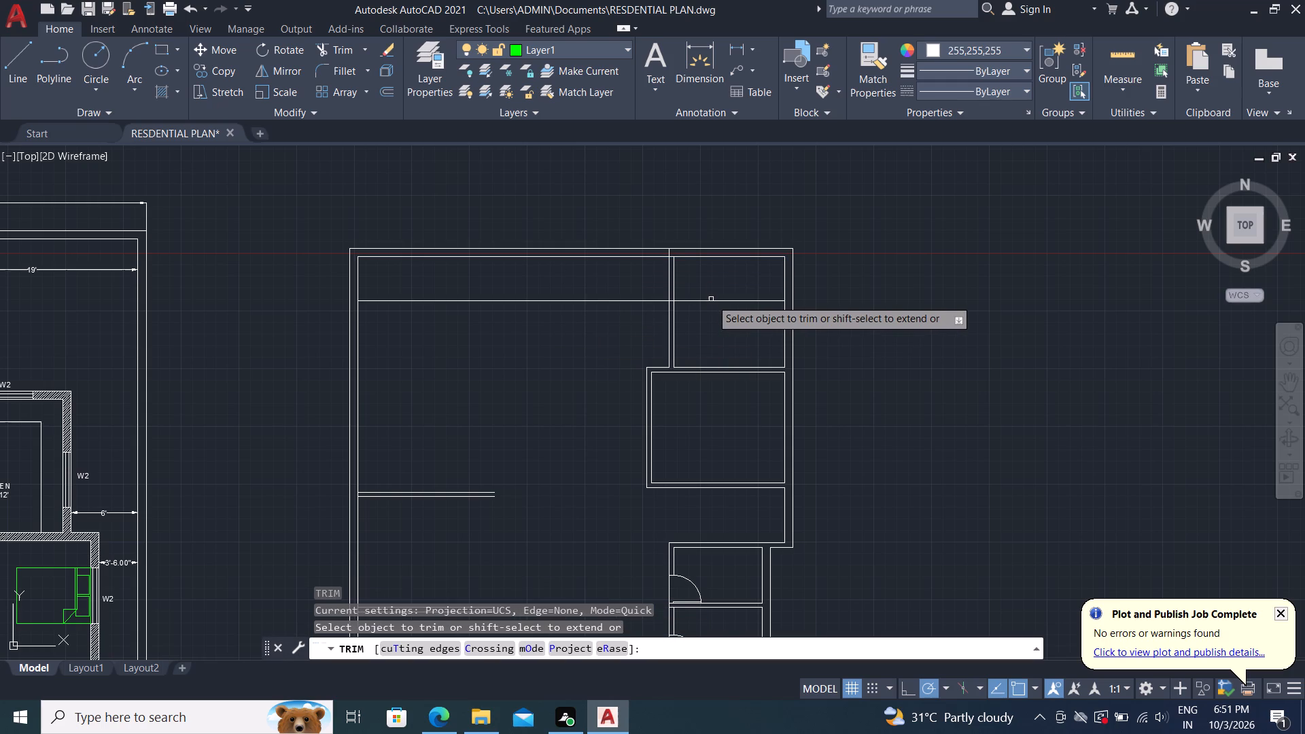
click(712, 300)
scroll(664, 301, up, 3)
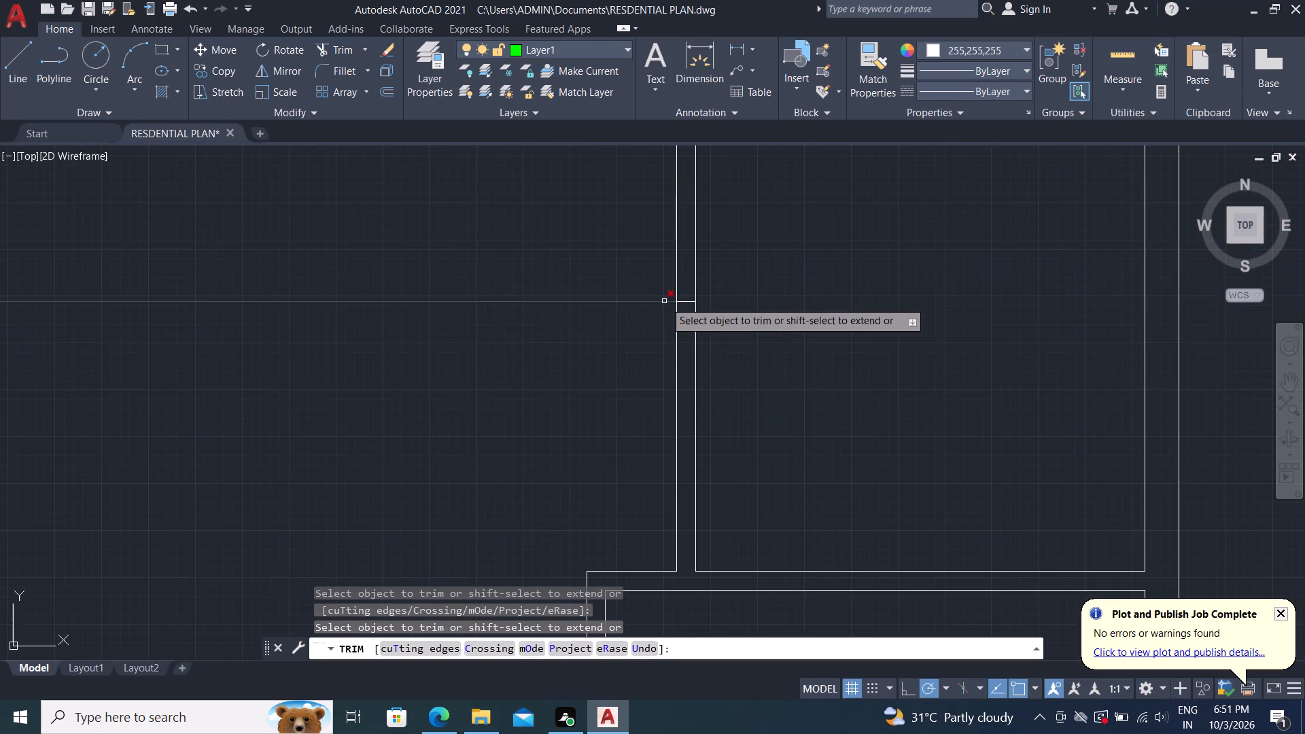
click(686, 302)
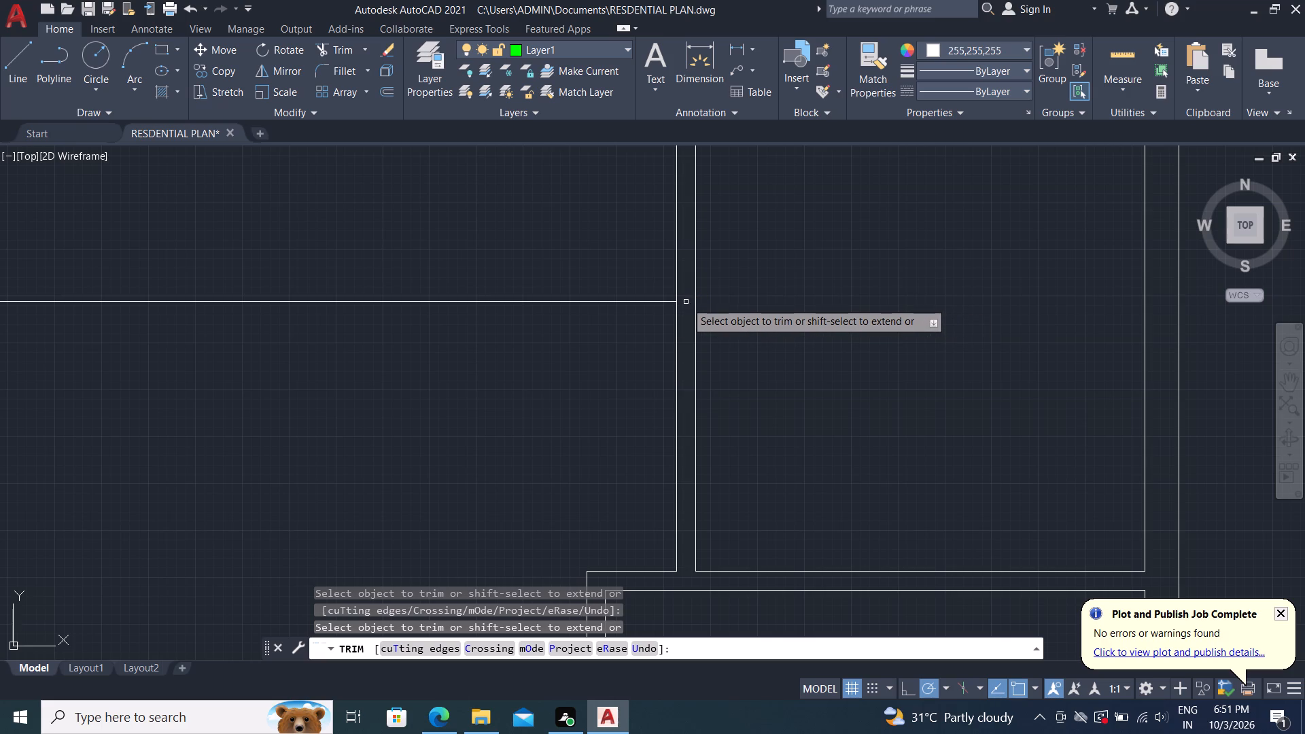
scroll(898, 340, down, 2)
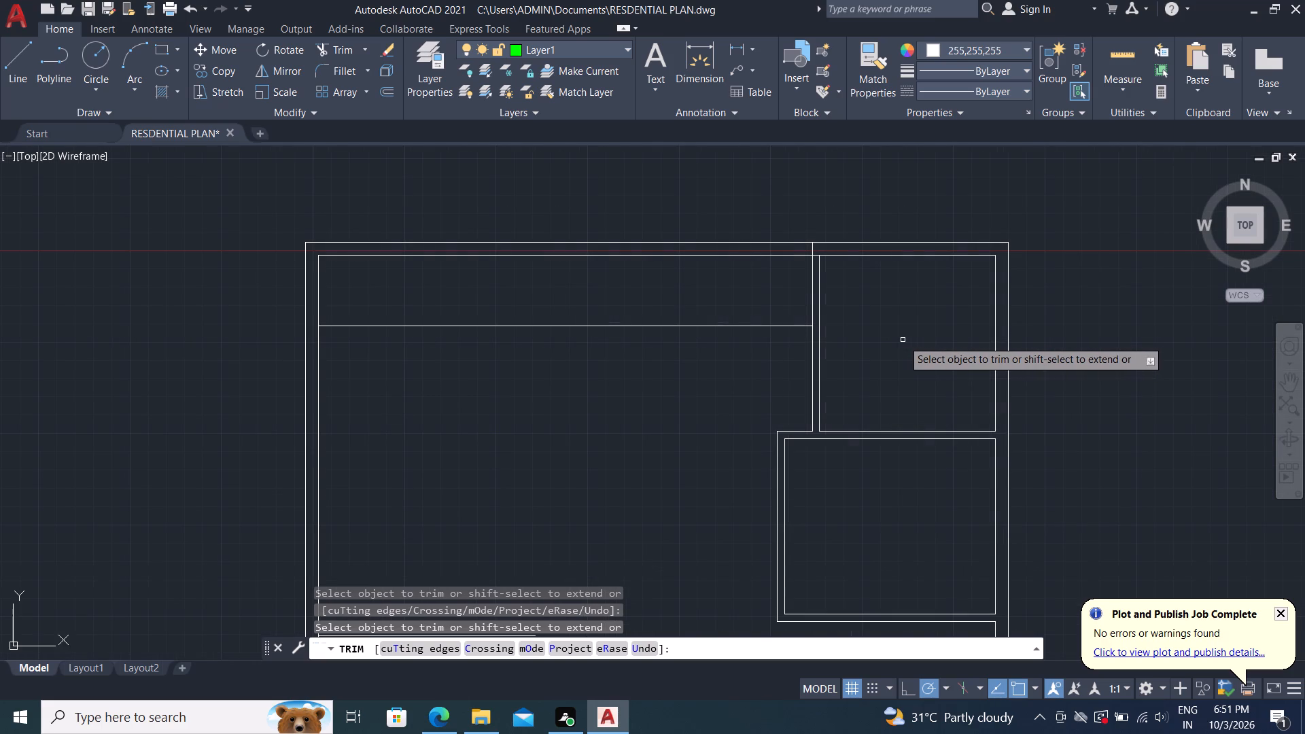
key(Escape)
Offset the trimmed horizontal line below the top wall 9" downward to give the wall its thickness.
text(o)
key(space)
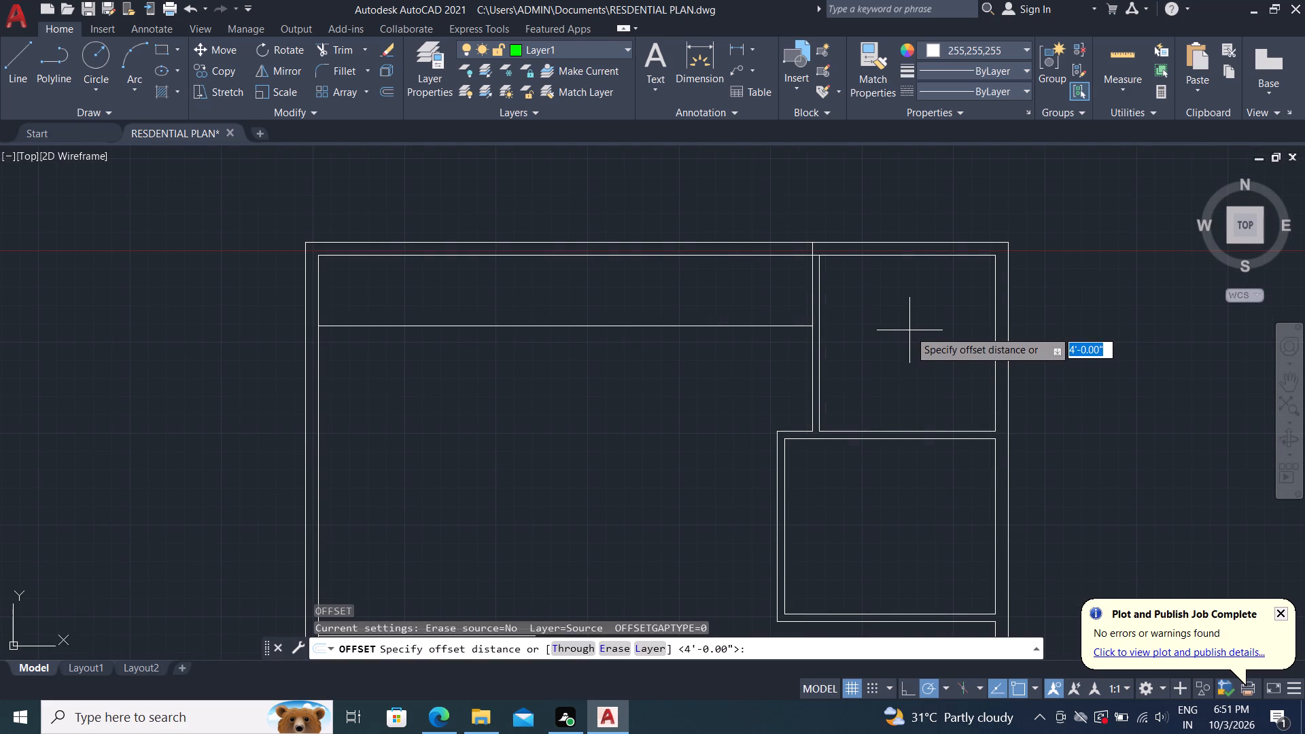
key(9)
key(shift+quotedbl)
key(Return)
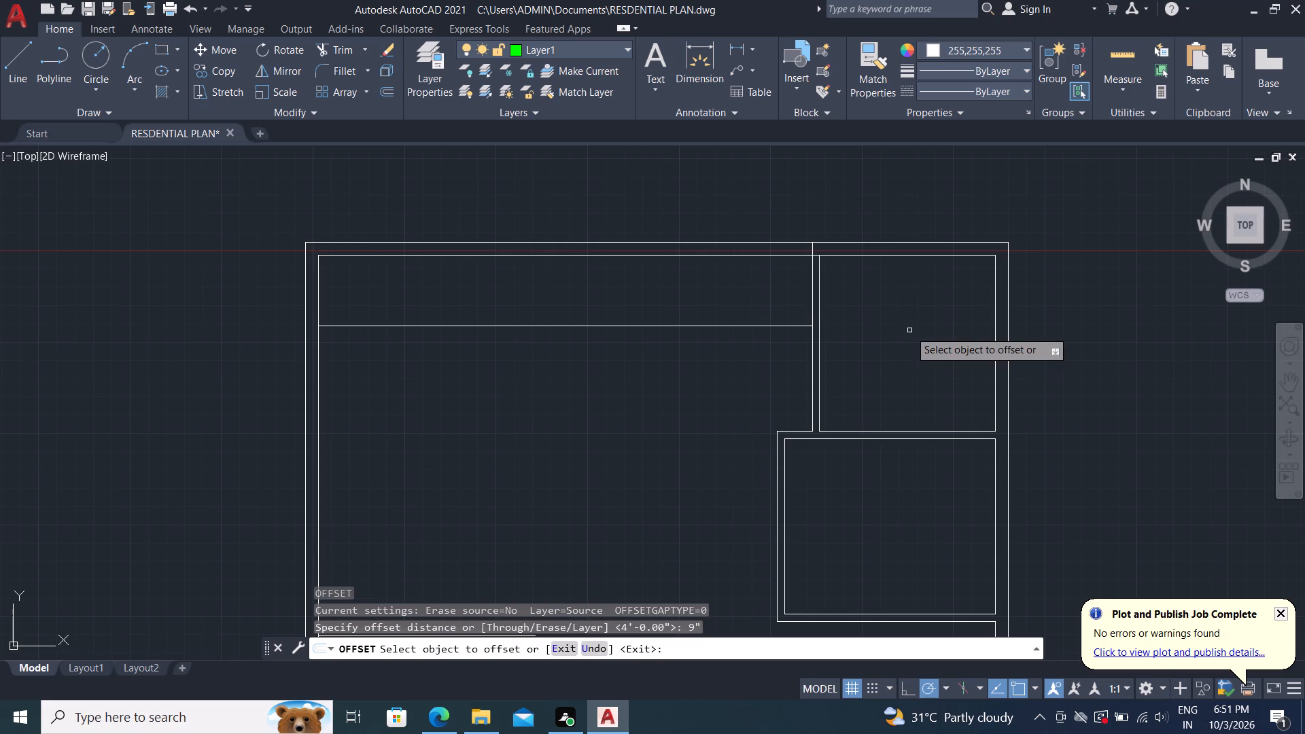
click(757, 325)
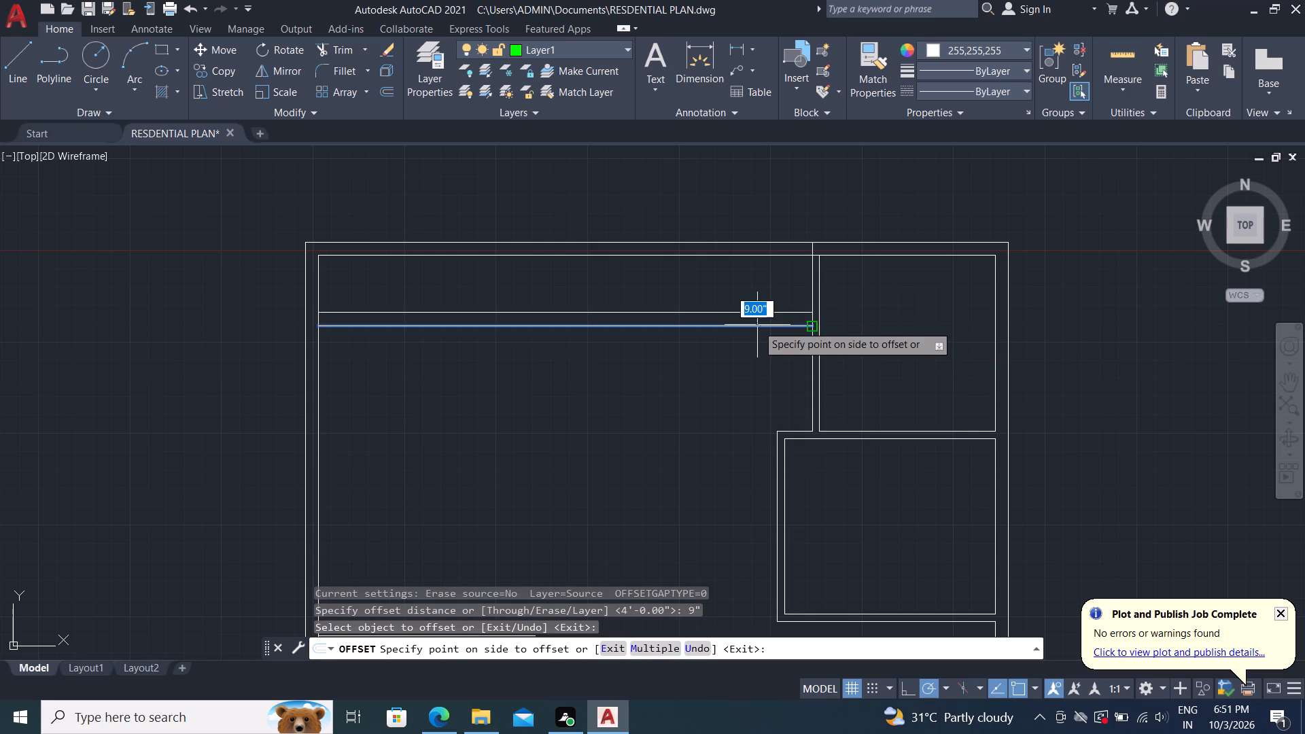
click(753, 355)
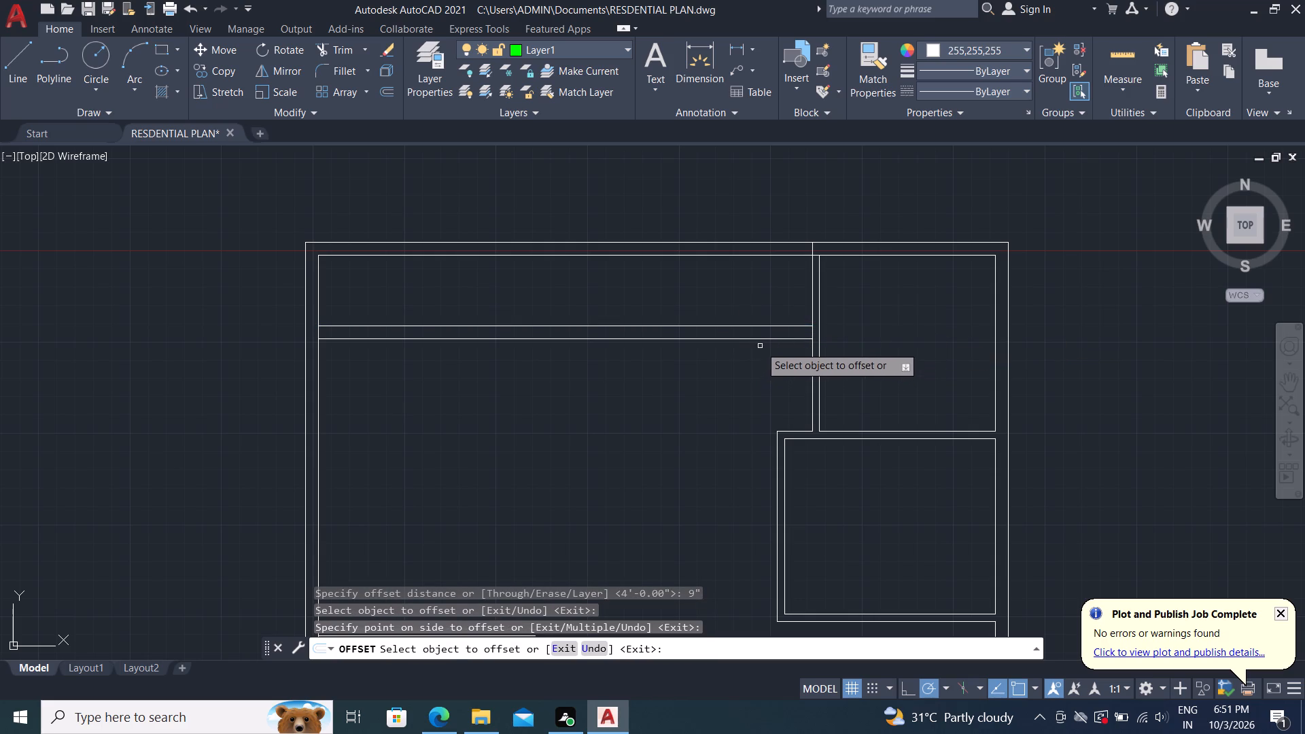
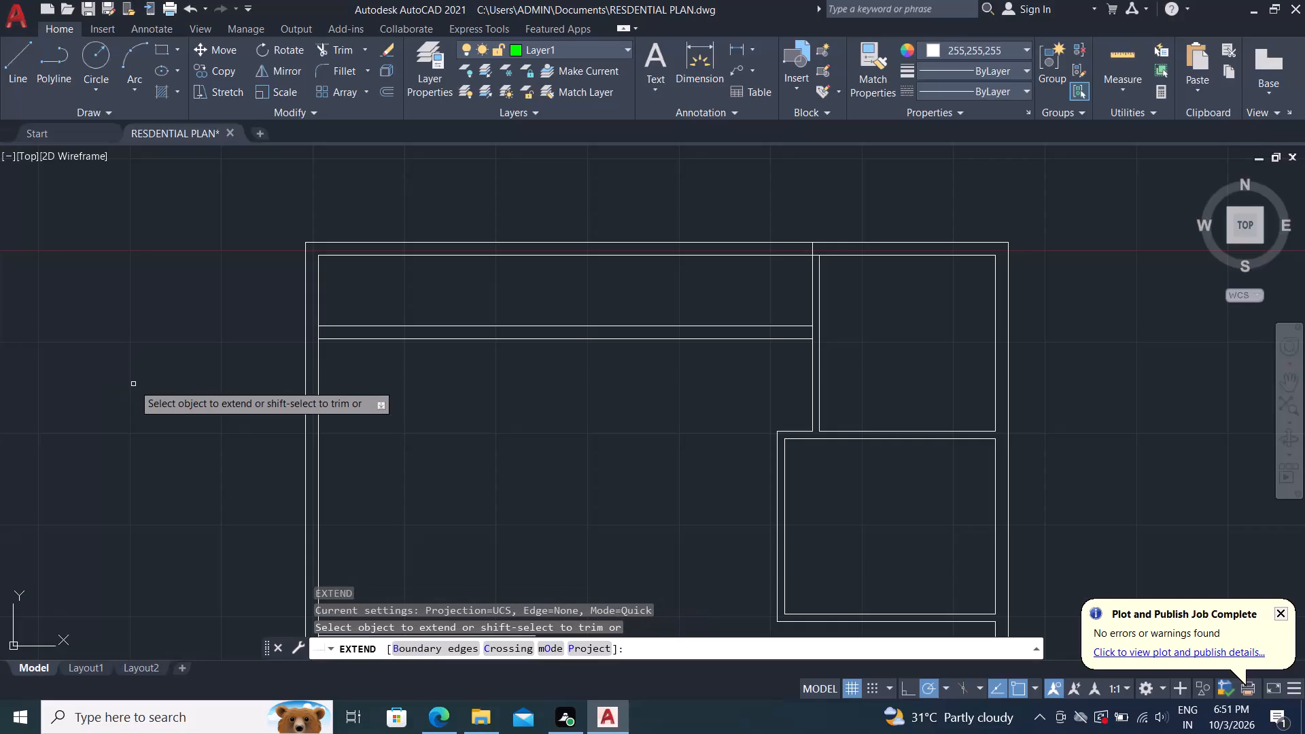
Extend the upper line of the new horizontal wall to the outer line of the building's left wall.
click(381, 326)
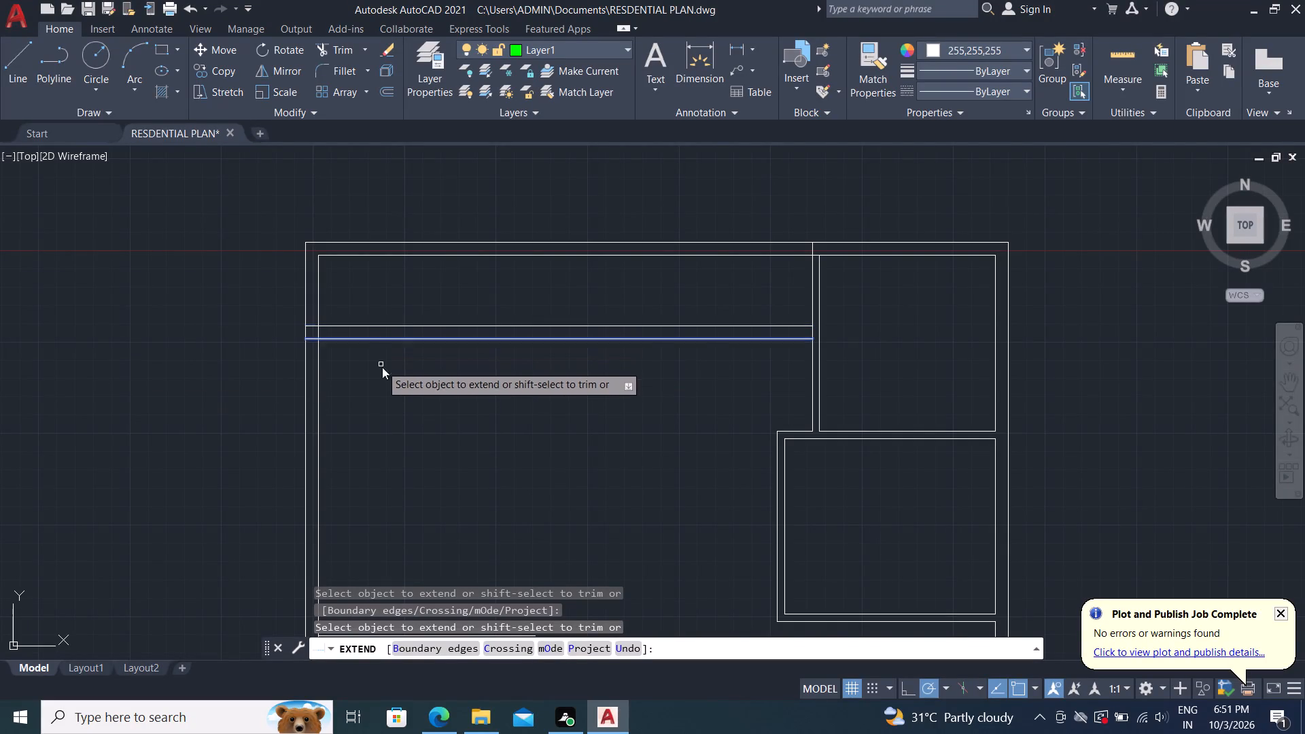
key(Escape)
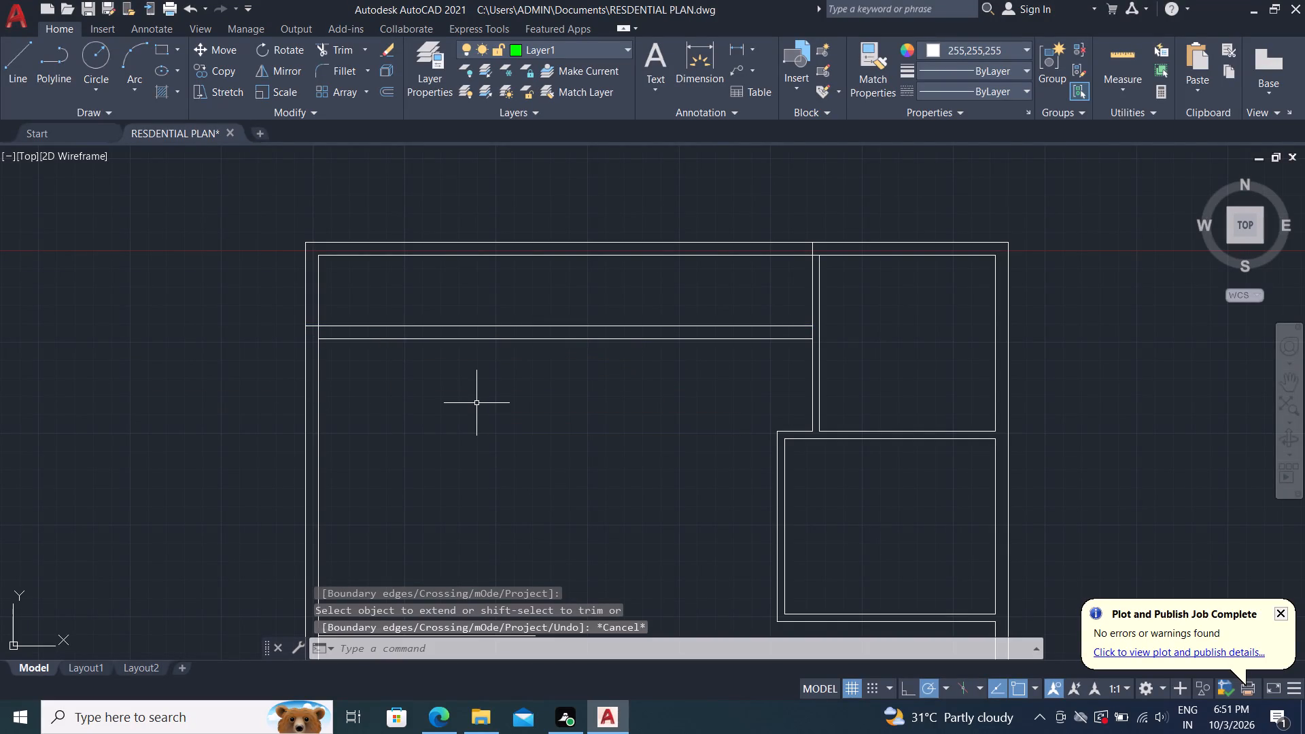
key(Escape)
Trim the old top wall's outer and inner lines left of the upper-right room, including the inner line's remnant inside that room's left partition.
text(tr)
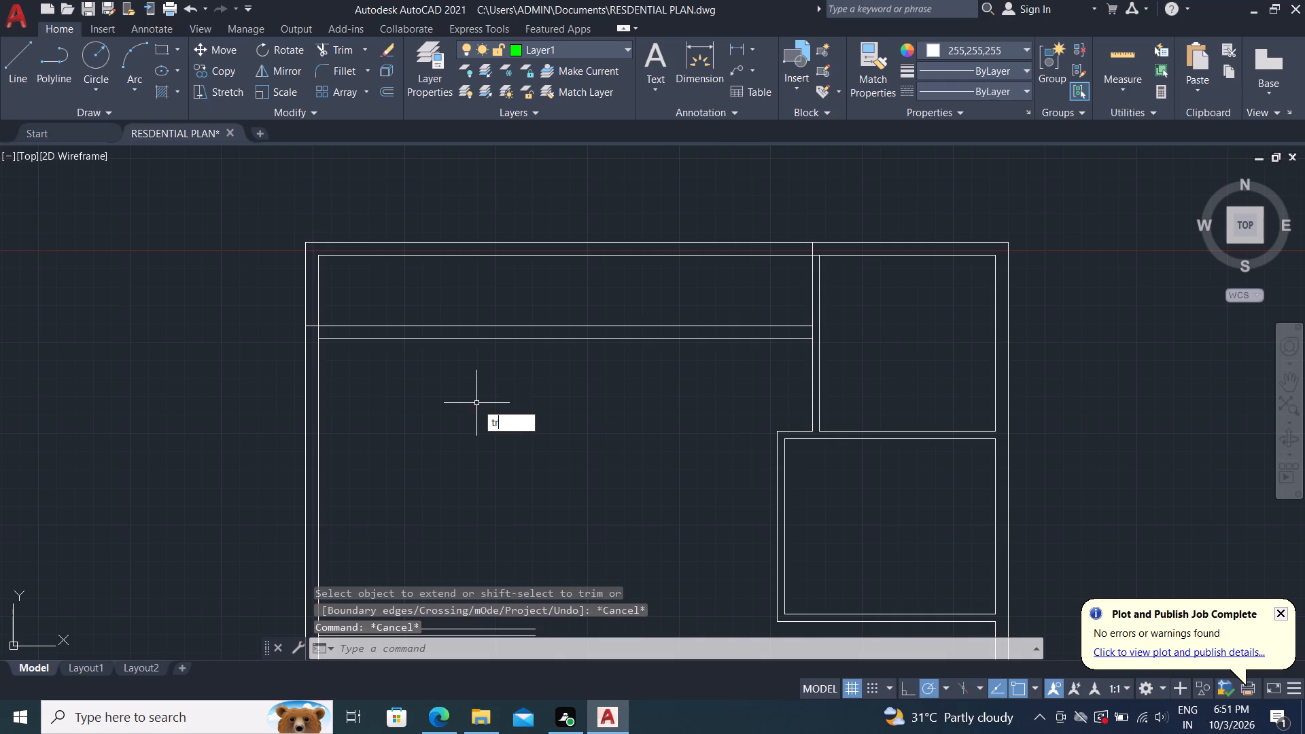
key(space)
drag(671, 224, 671, 224)
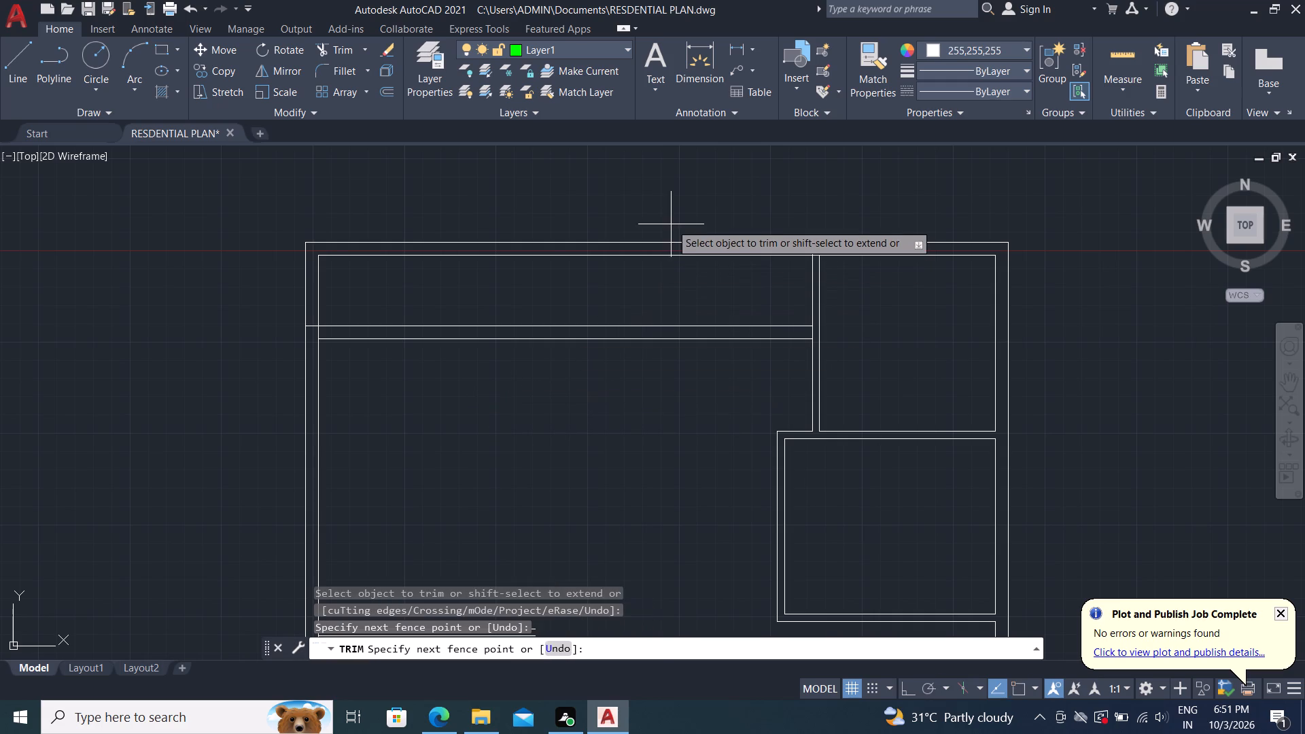
drag(671, 224, 672, 240)
drag(672, 241, 676, 271)
click(676, 254)
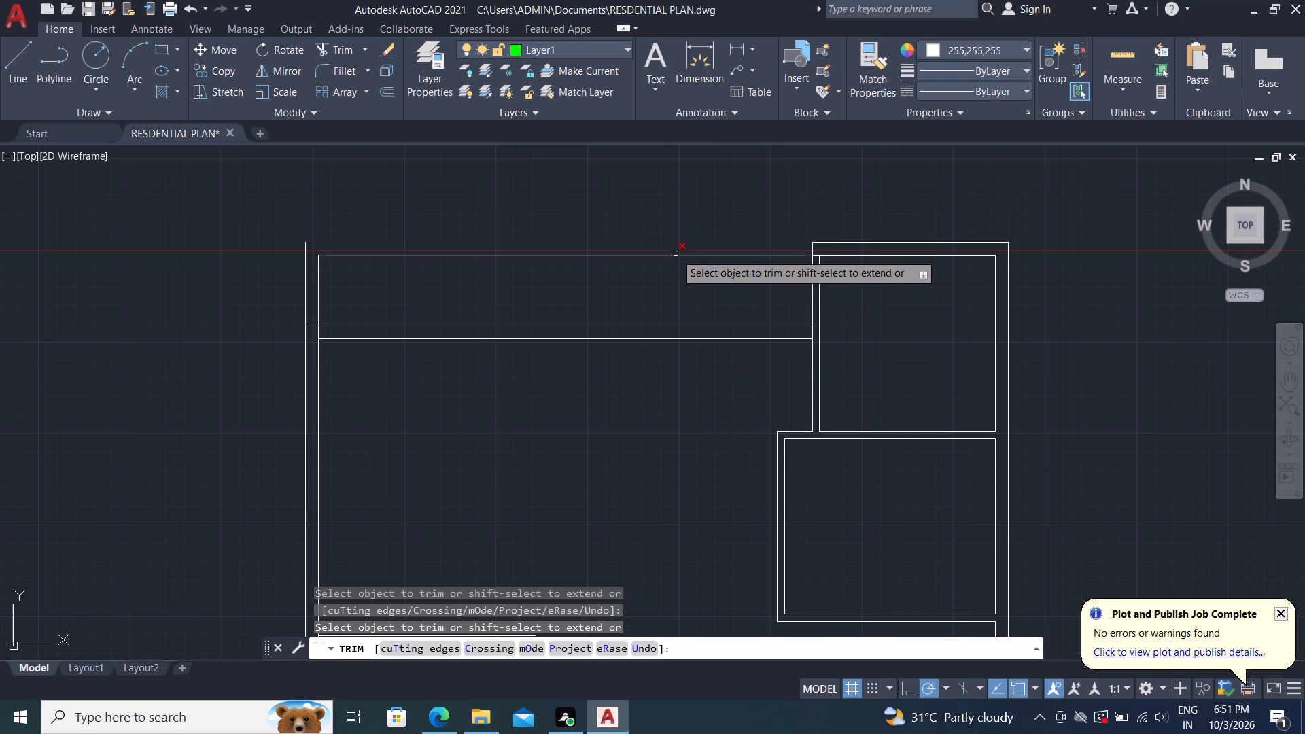
scroll(803, 247, up, 3)
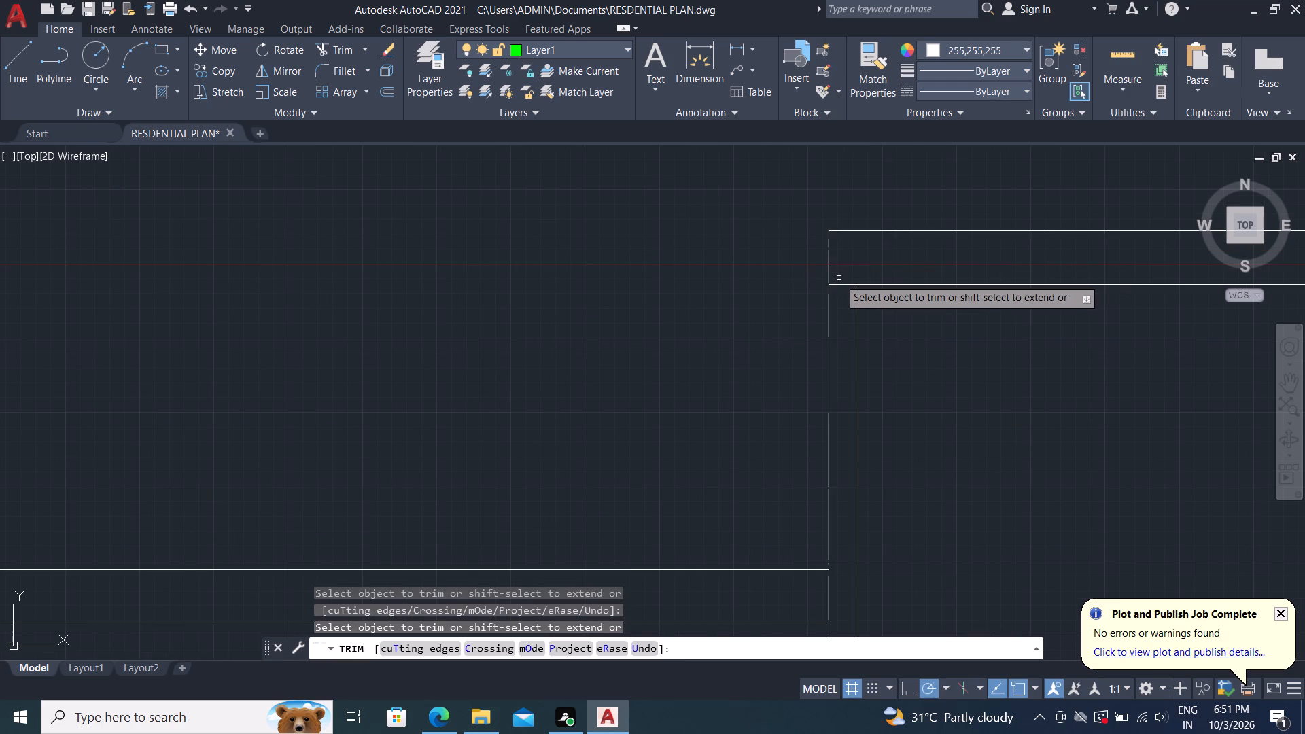
click(839, 284)
Trim the left wall's lines above the new horizontal wall and the inner line's stub within the new corner.
scroll(619, 298, down, 2)
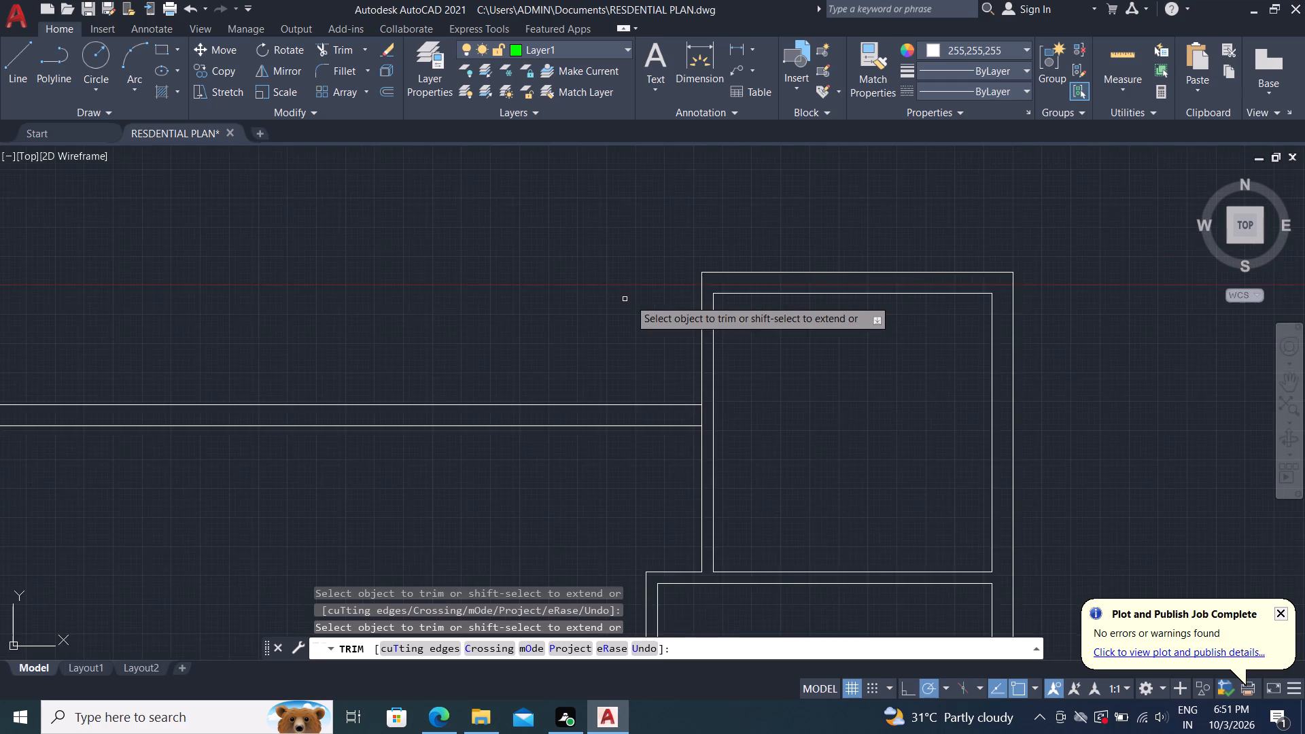
scroll(629, 299, down, 1)
middle_drag(591, 313, 688, 287)
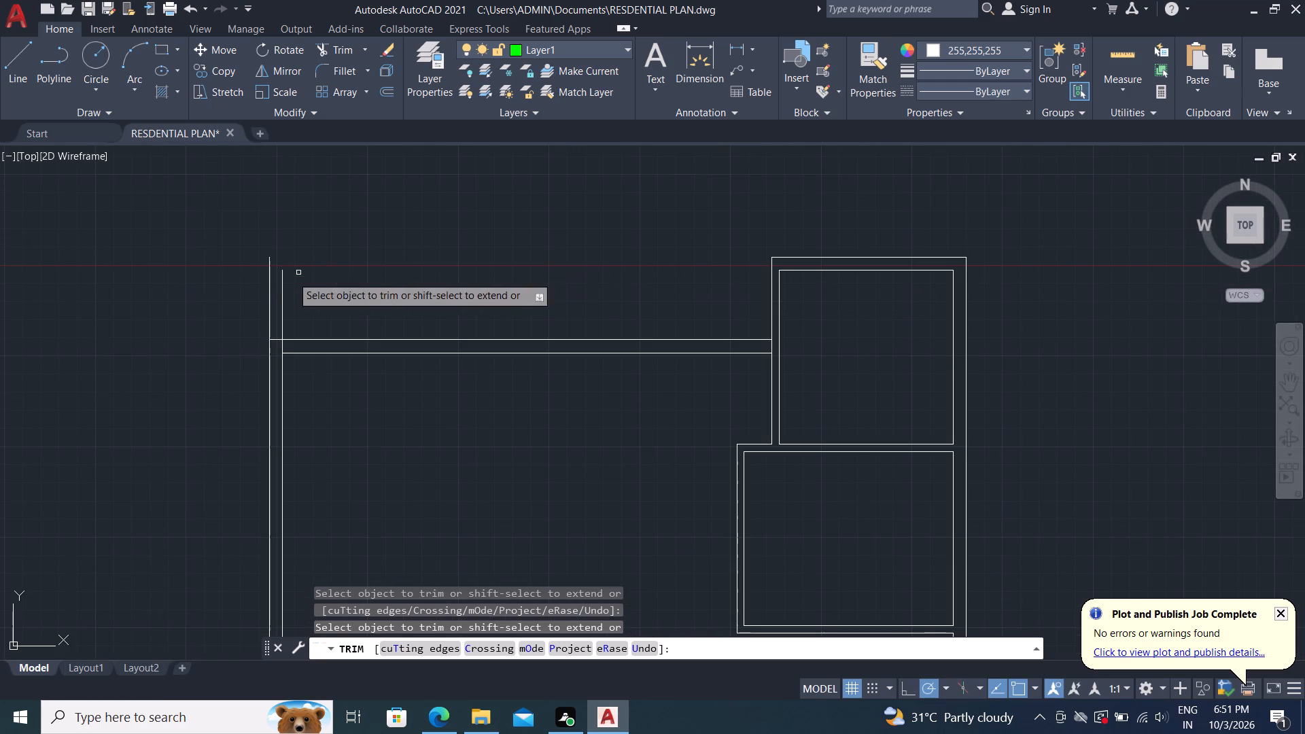
drag(235, 285, 243, 286)
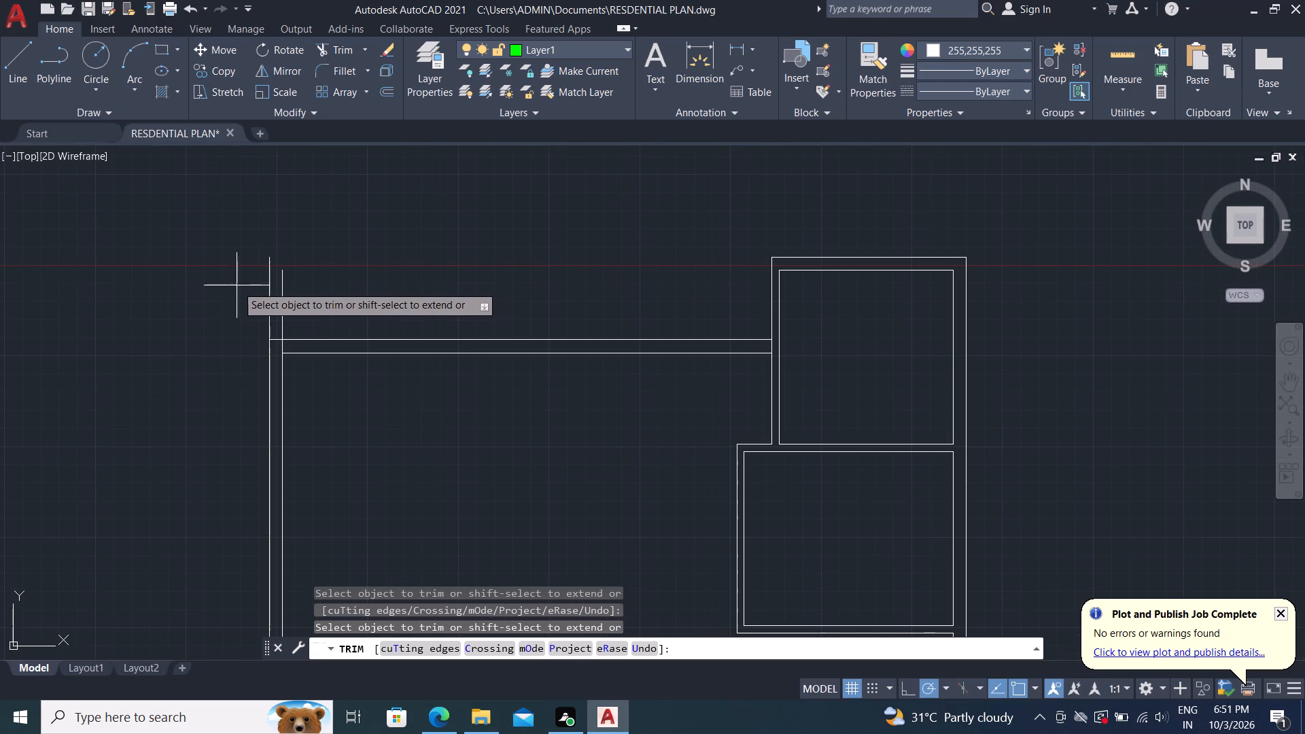
drag(243, 286, 358, 311)
middle_drag(372, 297, 511, 269)
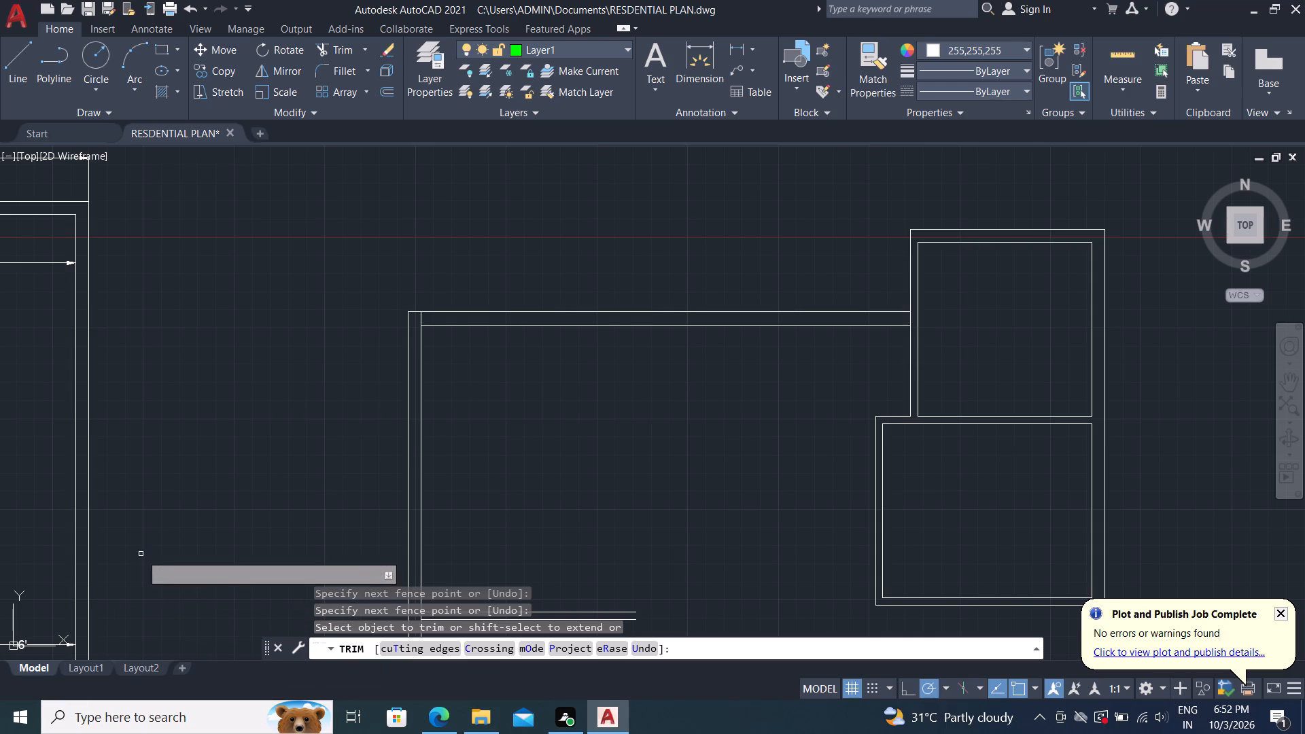
scroll(389, 332, up, 3)
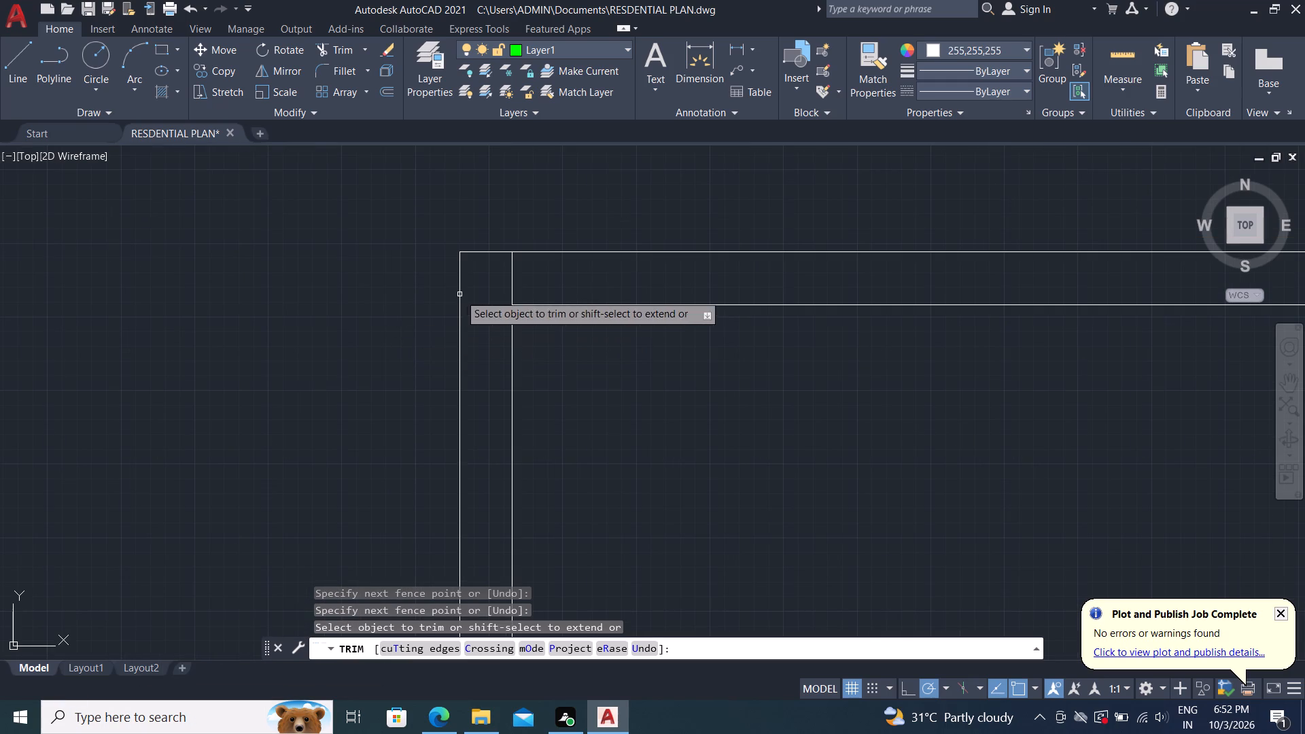
click(511, 281)
scroll(449, 306, down, 2)
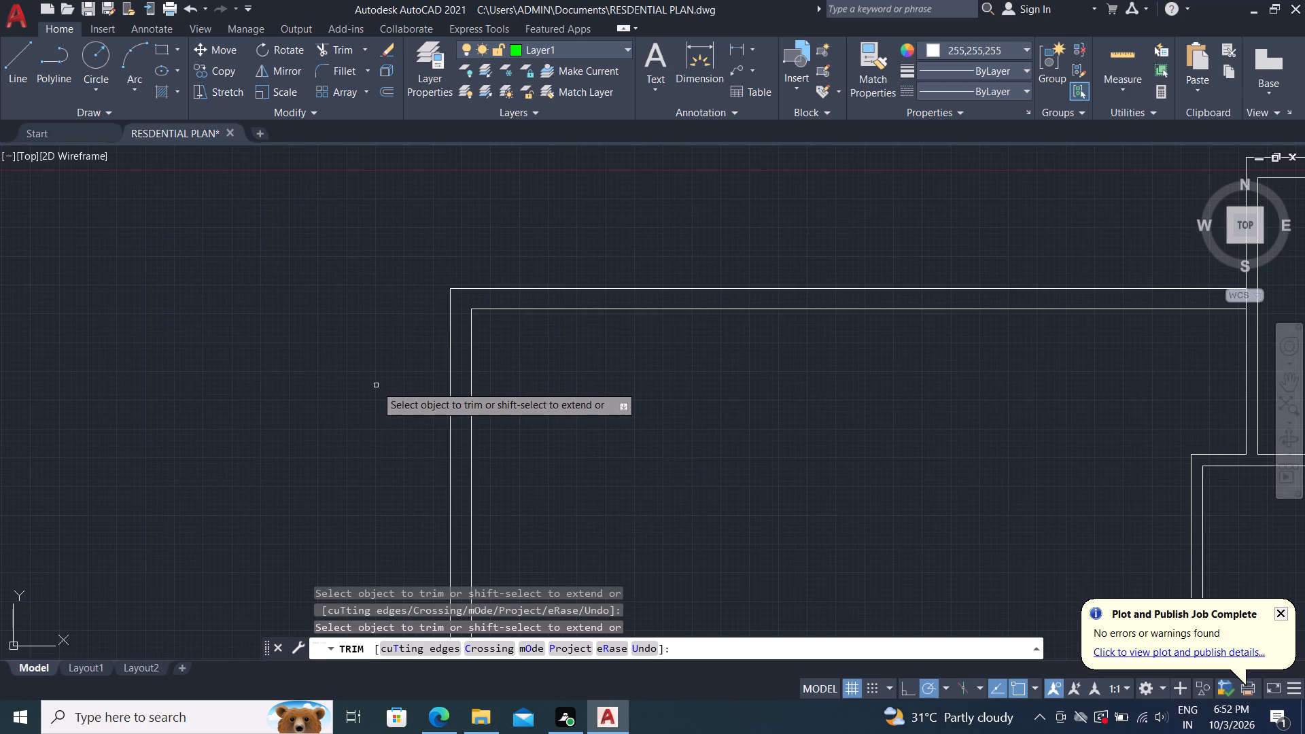
key(Escape)
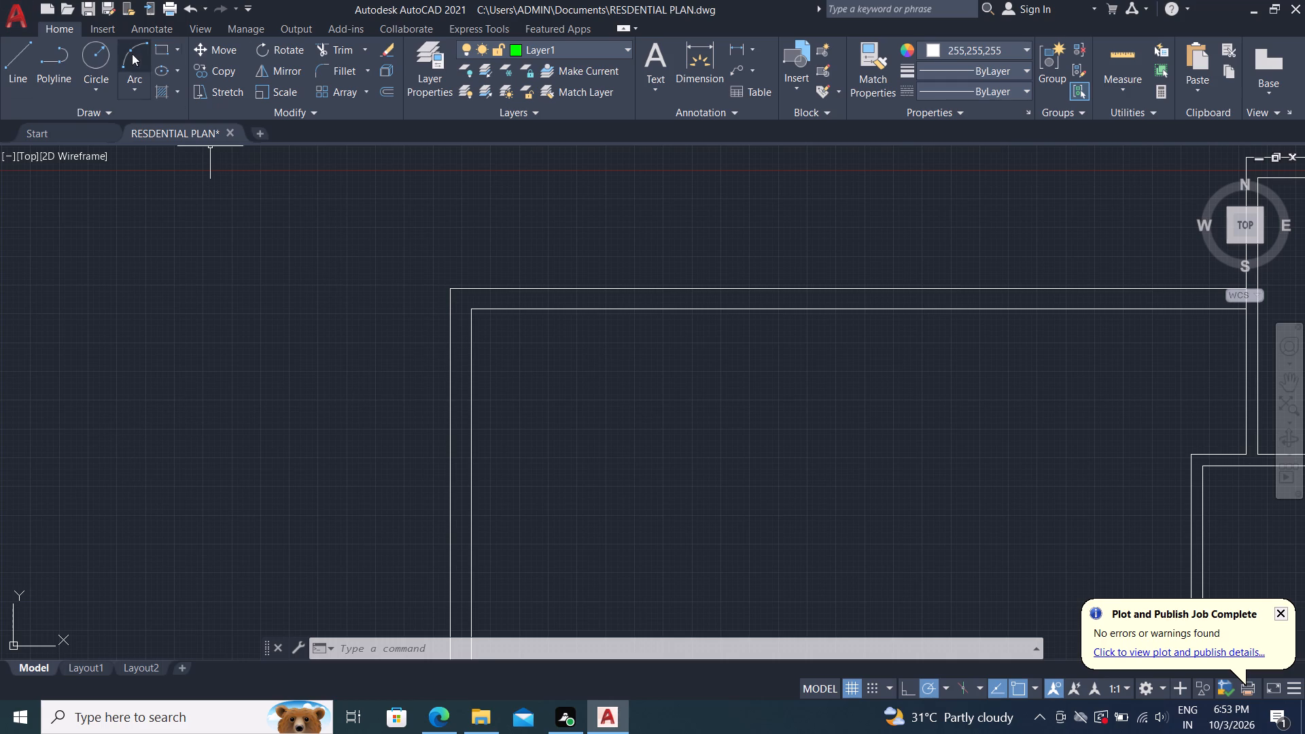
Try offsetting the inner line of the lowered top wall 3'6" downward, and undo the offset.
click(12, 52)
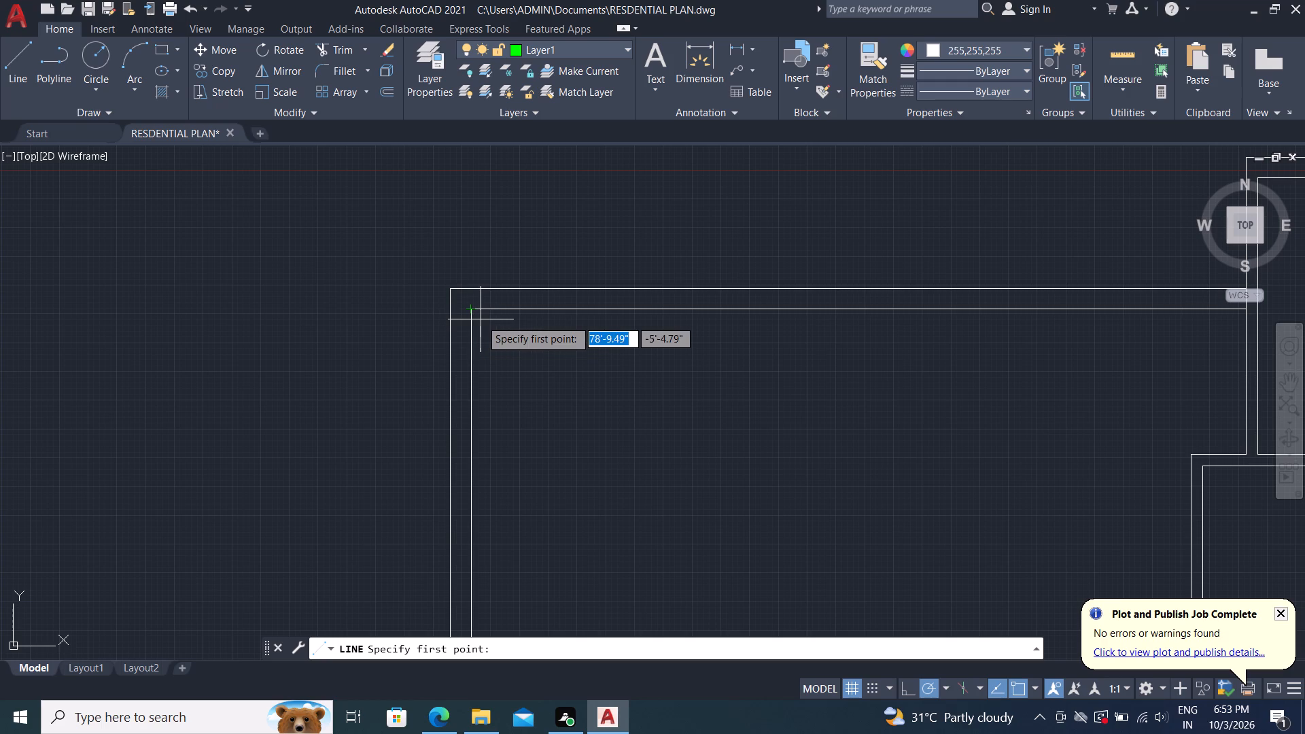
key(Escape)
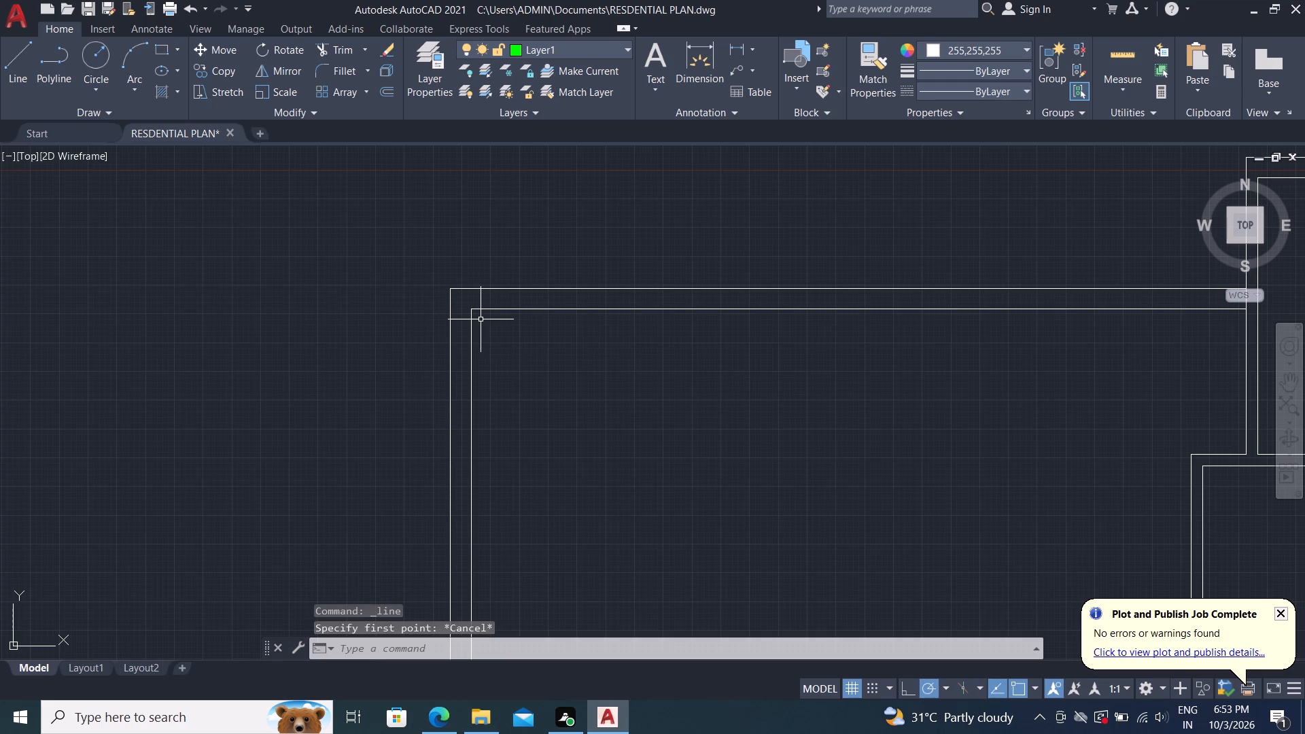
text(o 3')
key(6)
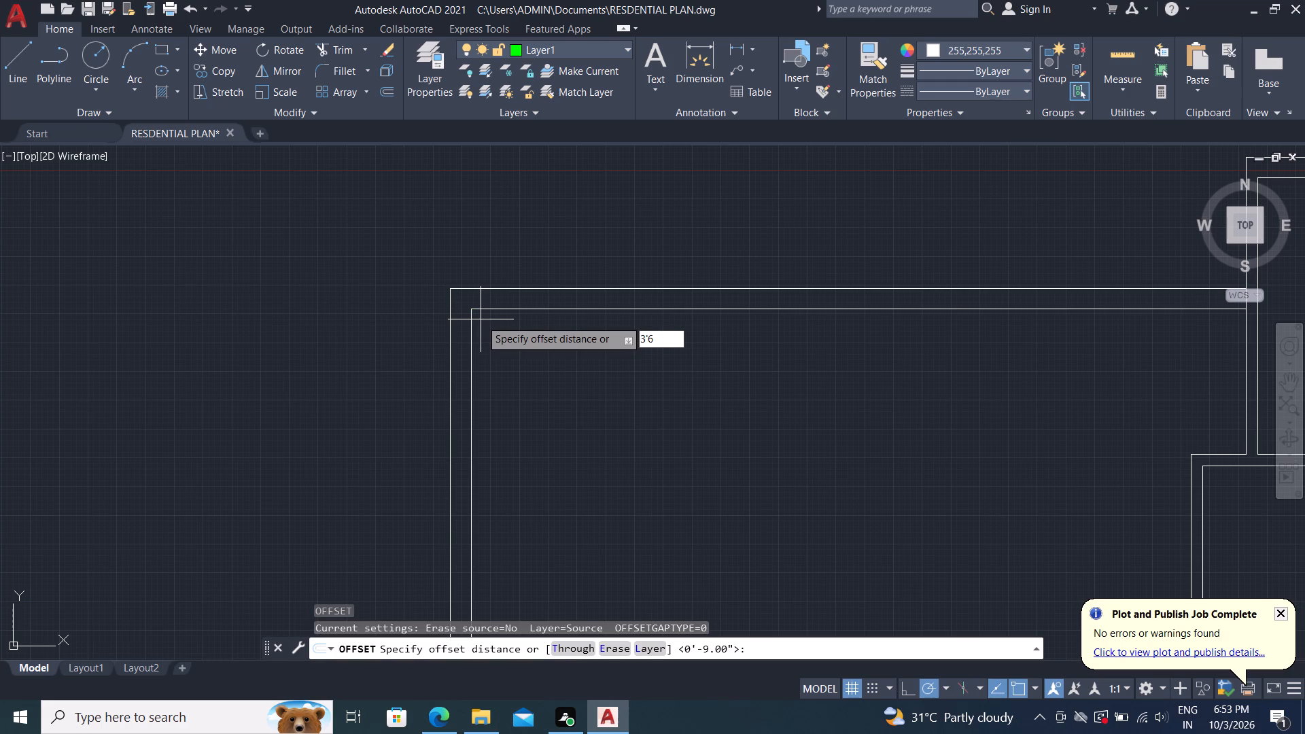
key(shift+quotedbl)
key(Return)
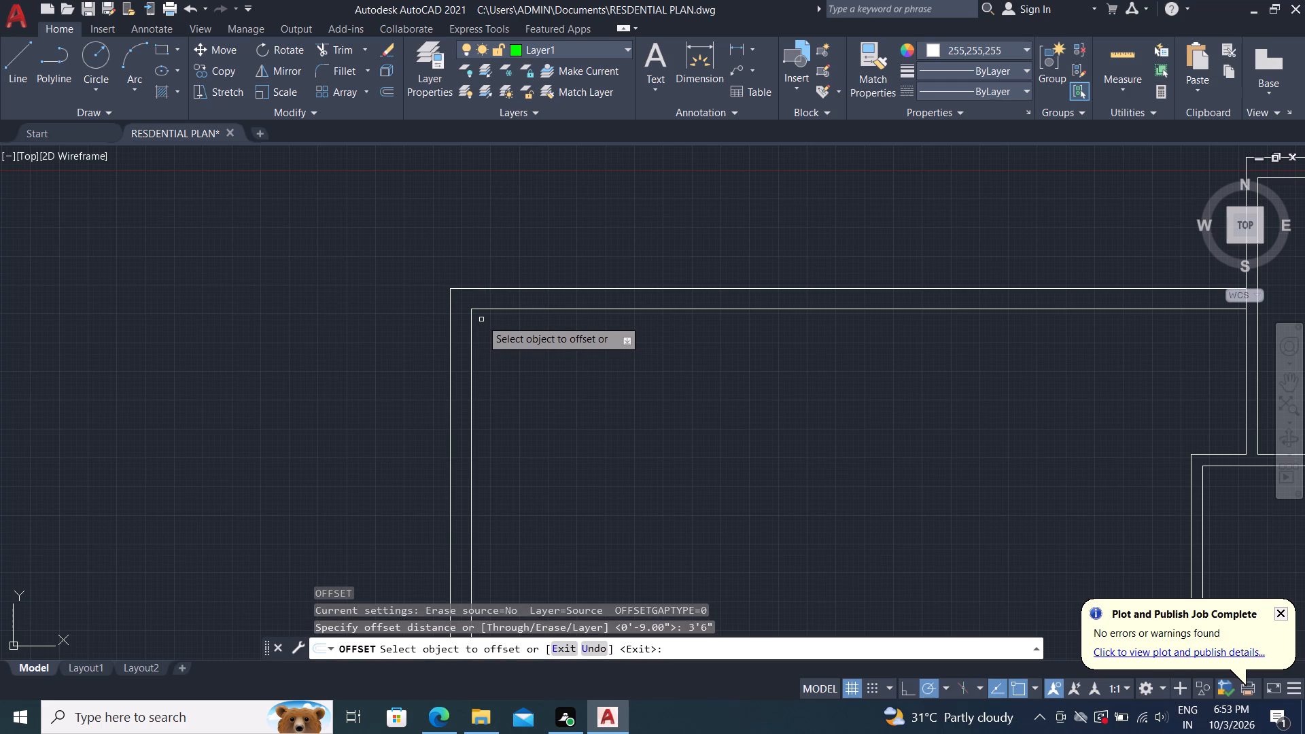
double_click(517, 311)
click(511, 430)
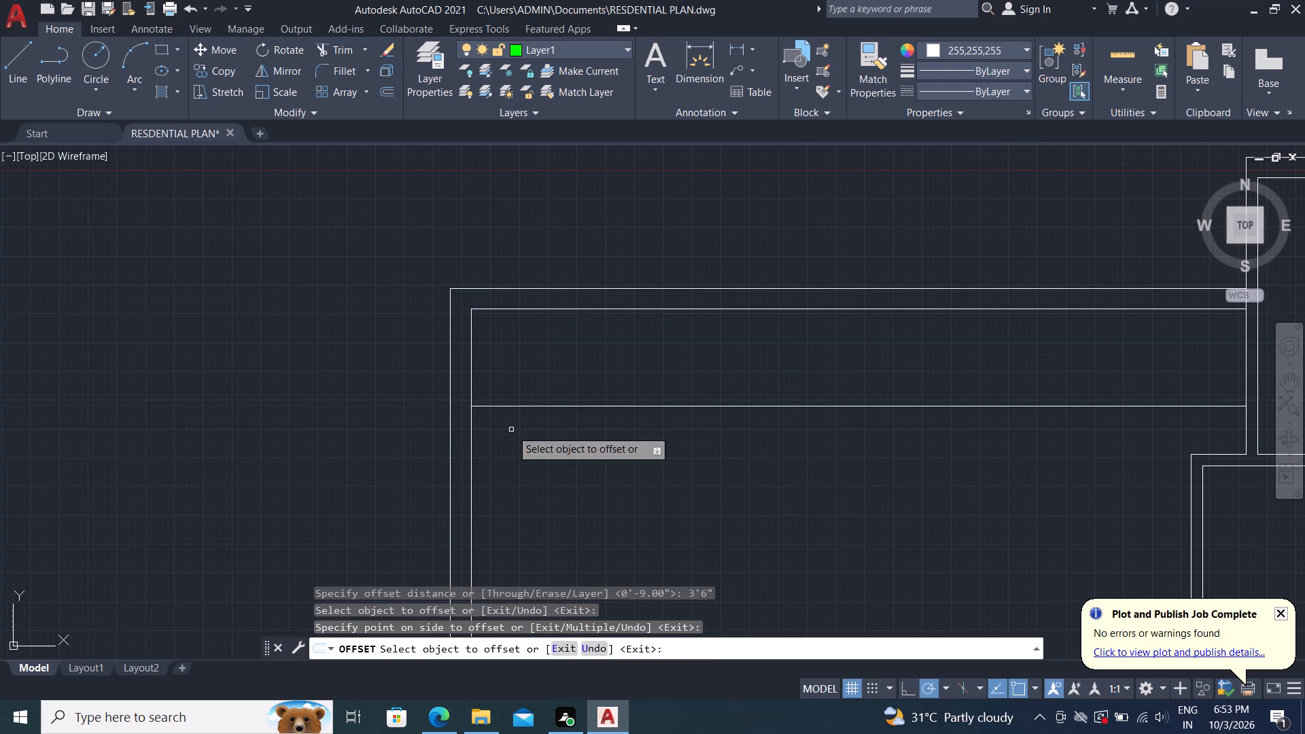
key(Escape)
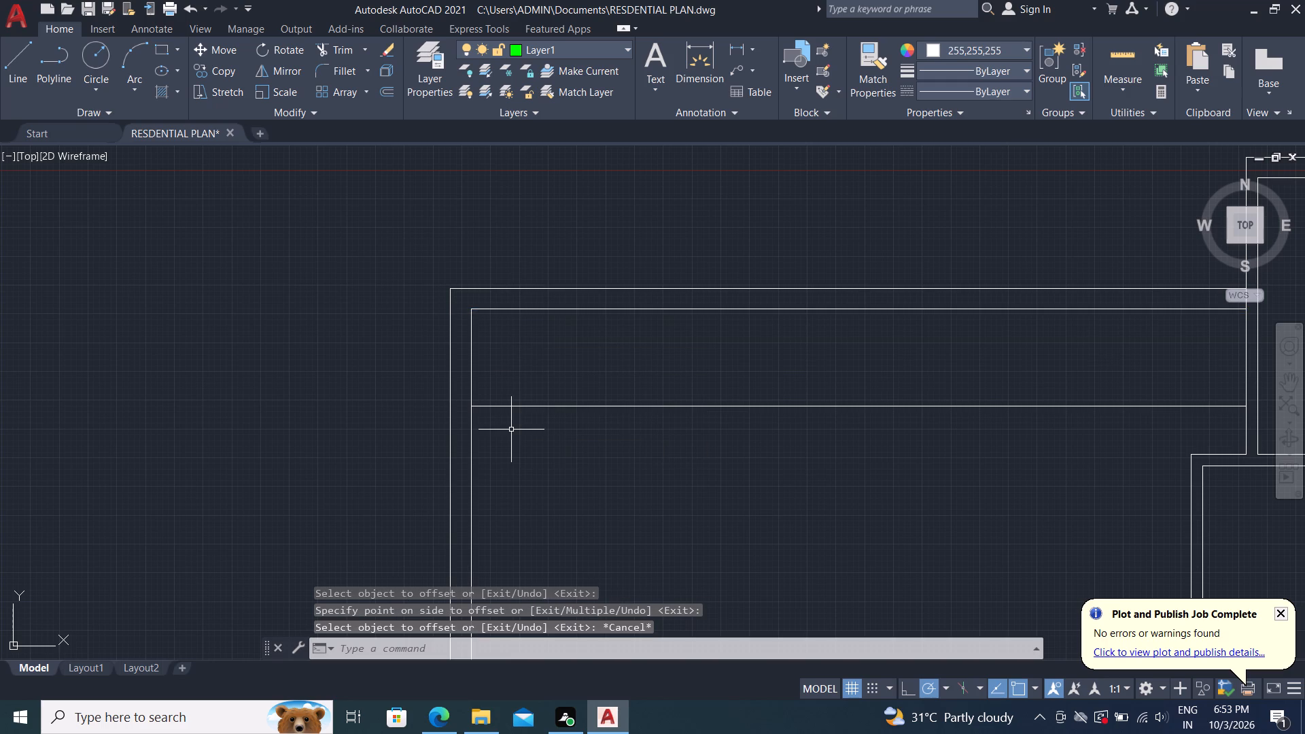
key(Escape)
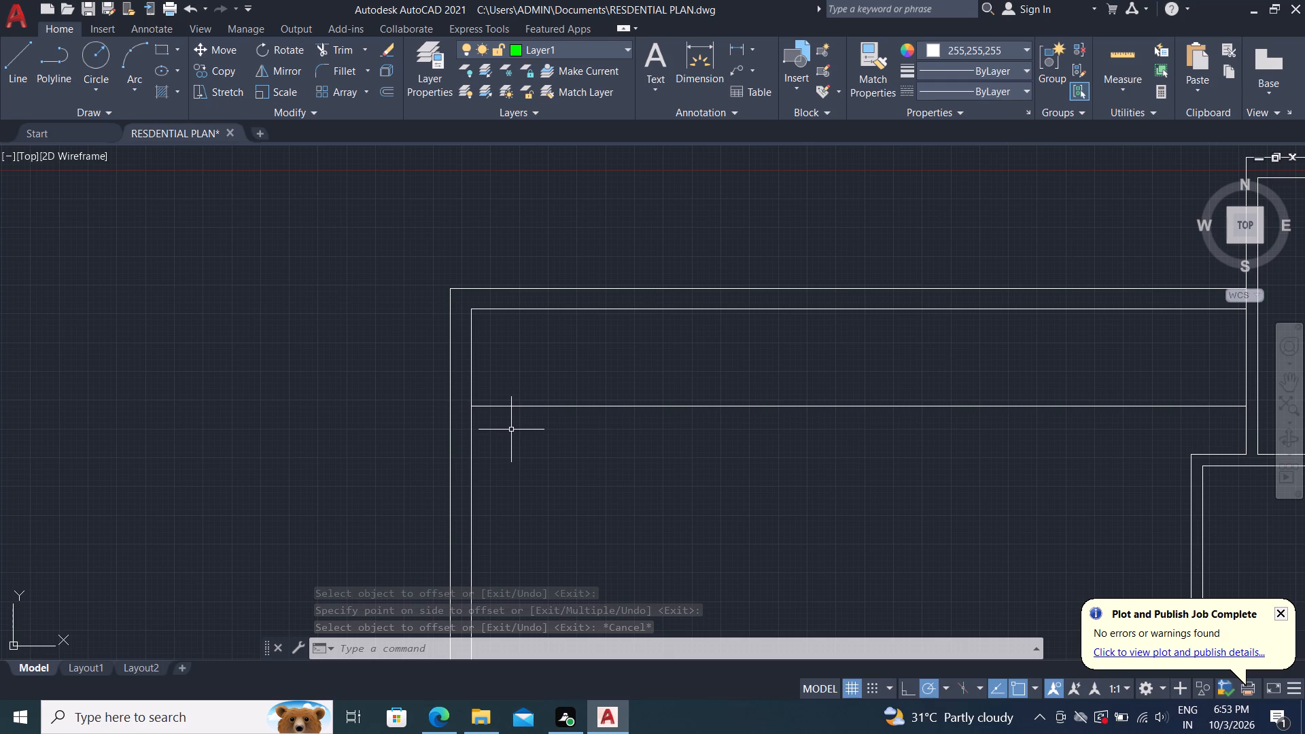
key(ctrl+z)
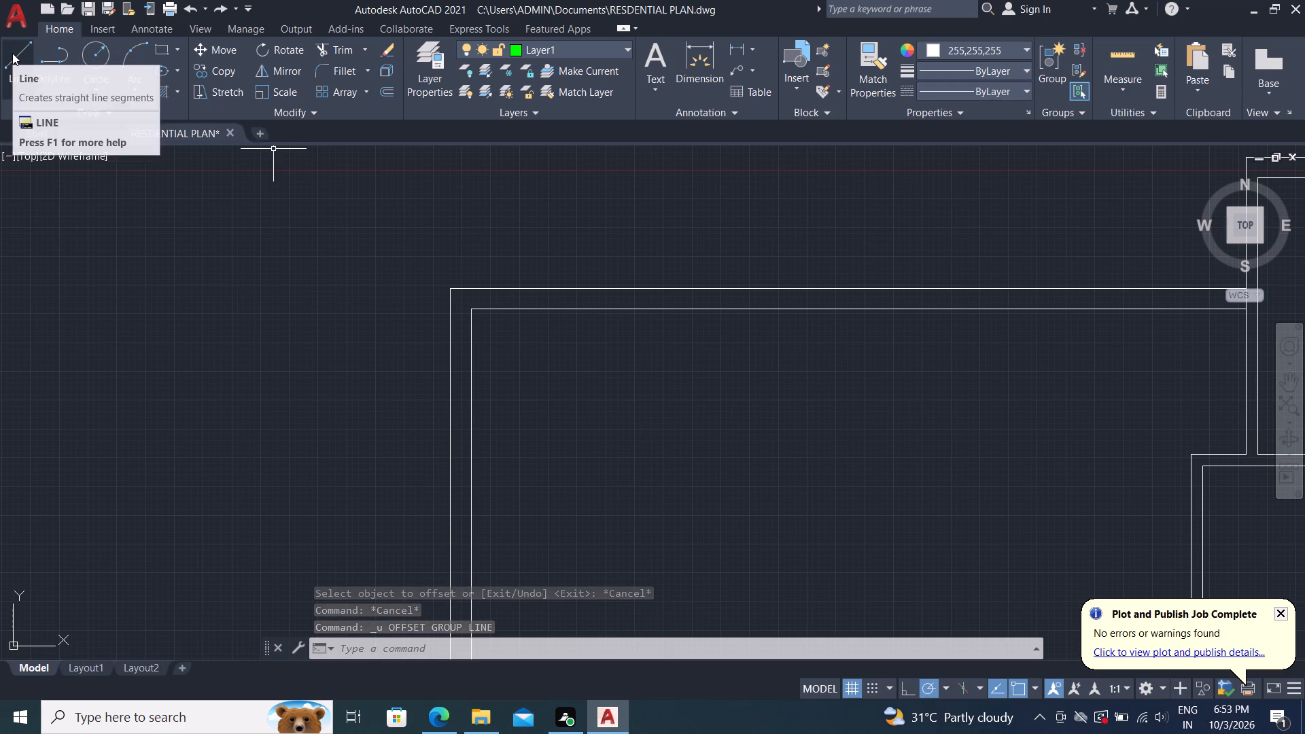
Extend the horizontal line at the bottom of the upper-right room's left partition across to the left wall's inner line.
text(ex)
key(space)
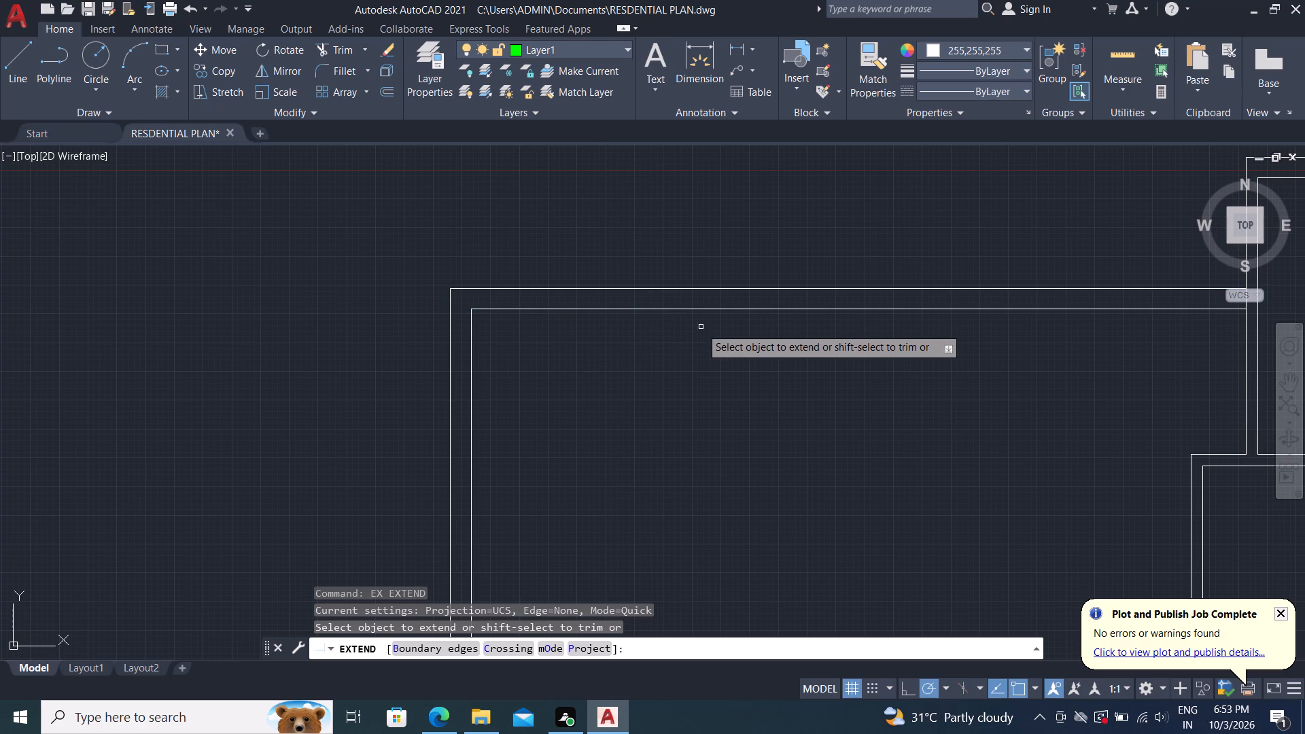
click(1209, 456)
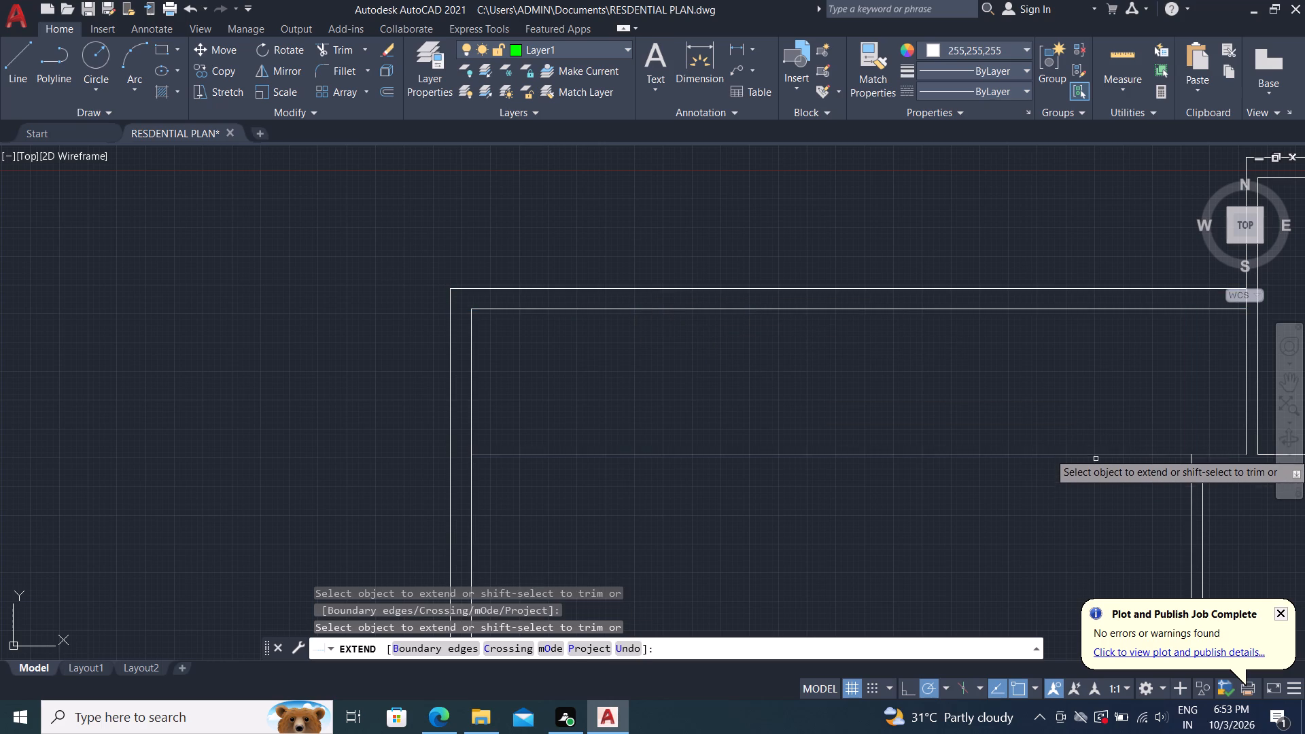
key(Escape)
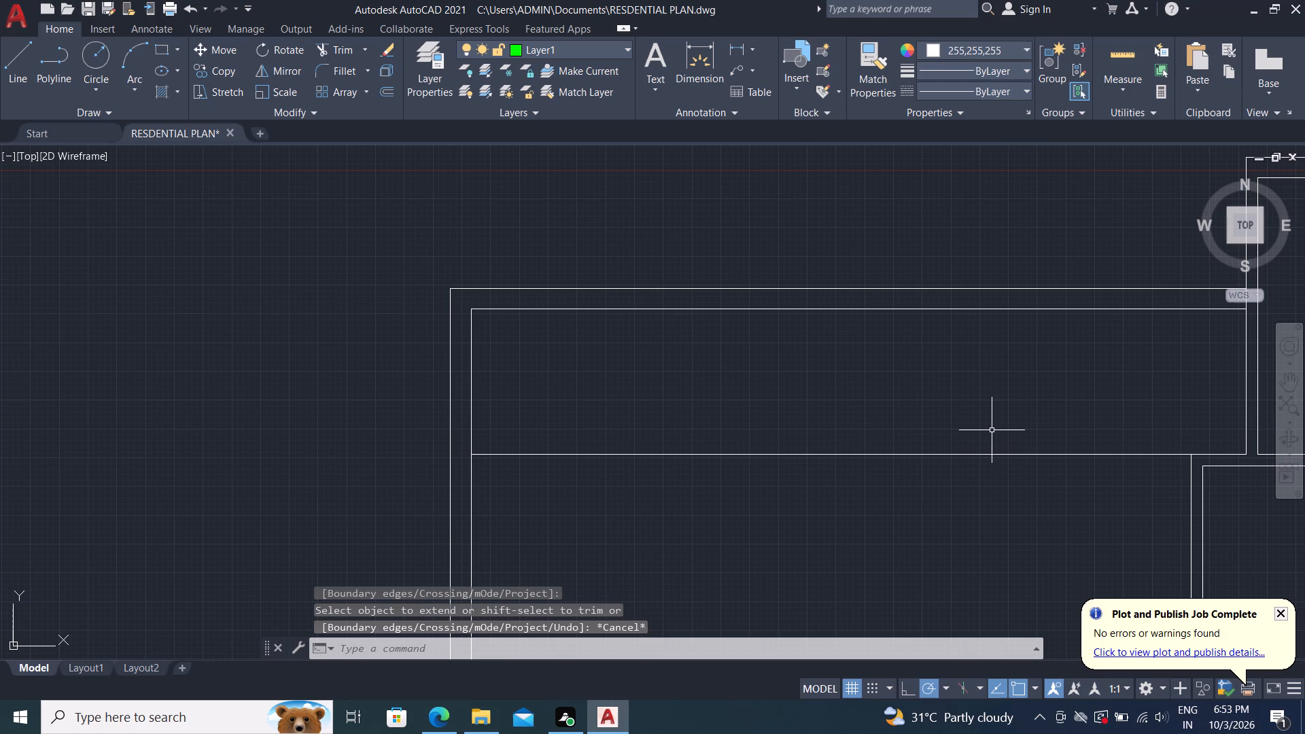
Offset the extended horizontal line 3'6" upward.
text(o)
key(space)
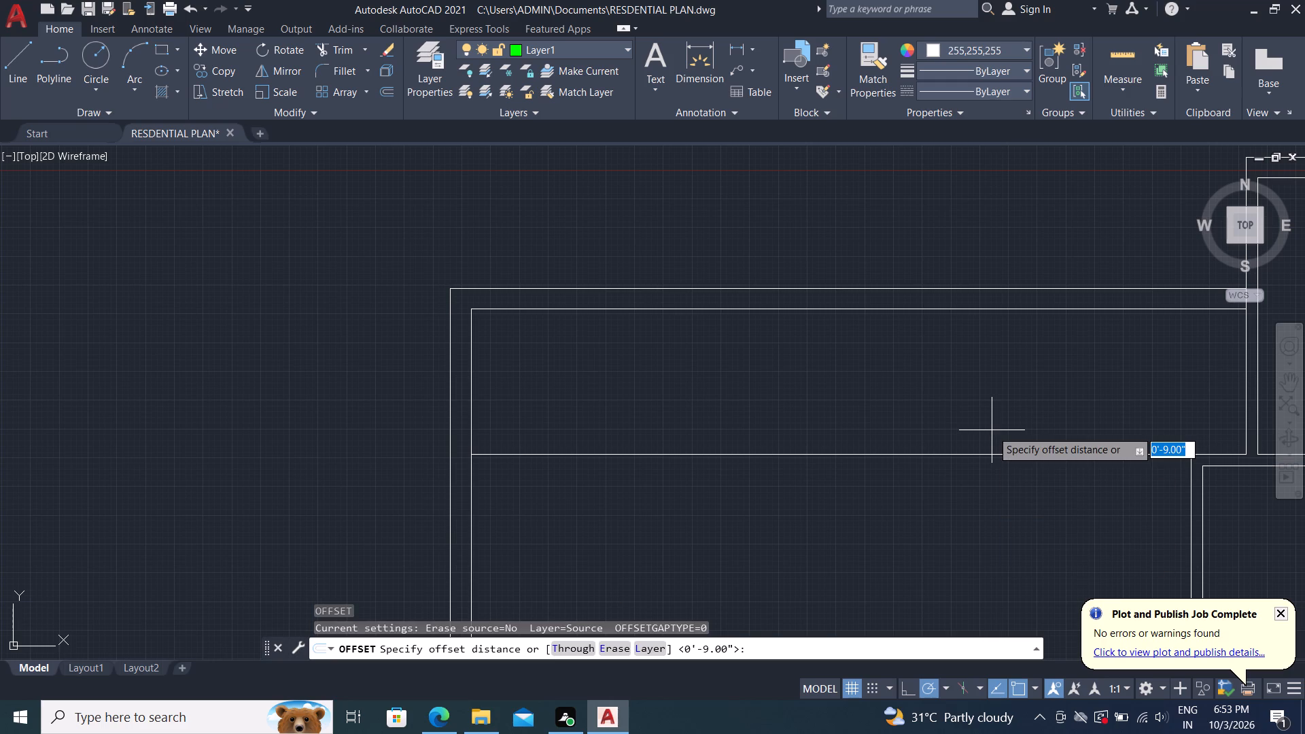
text(3'6)
key(shift+quotedbl)
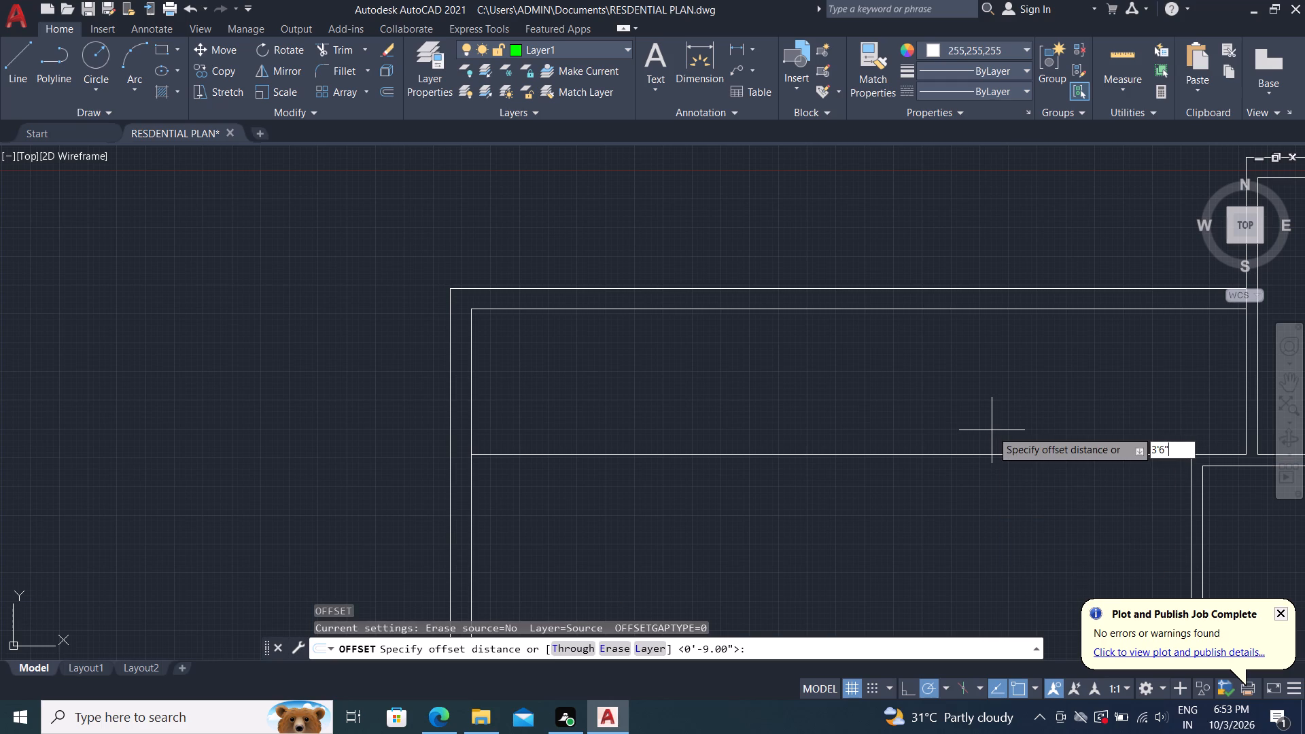
key(Return)
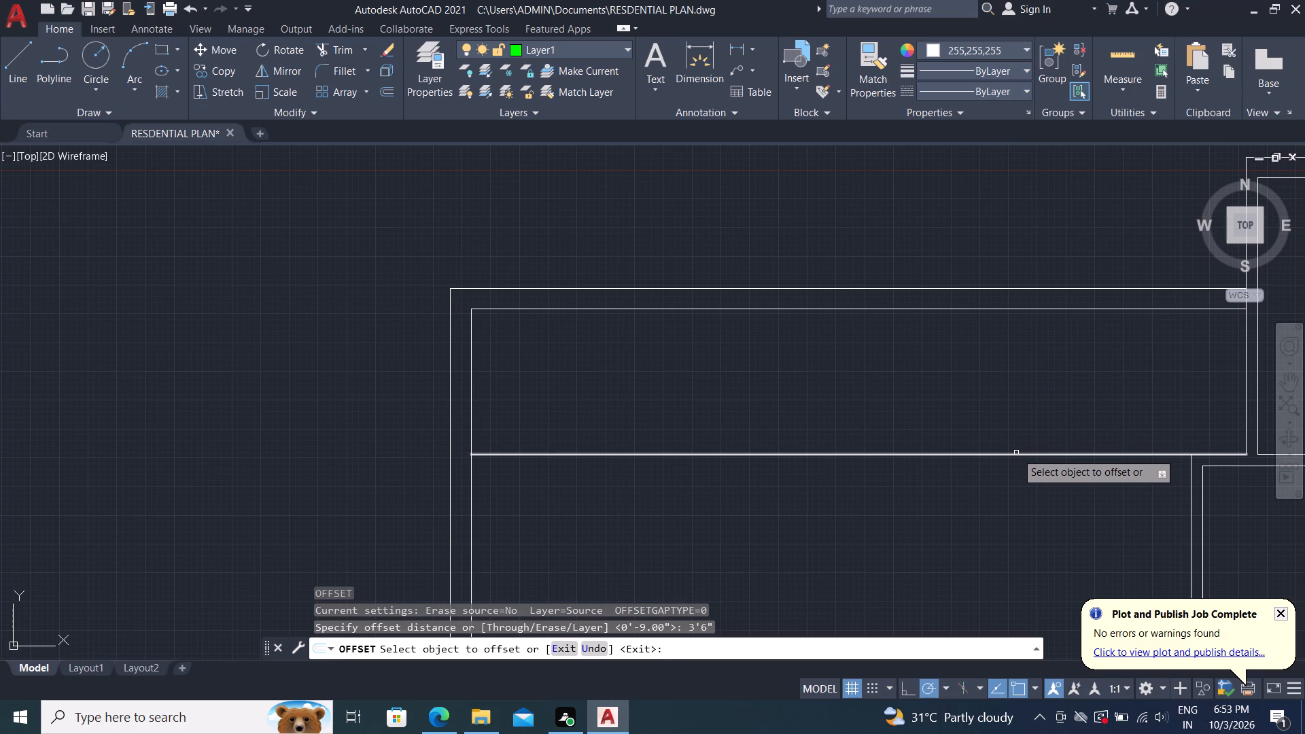
click(1016, 453)
click(1022, 394)
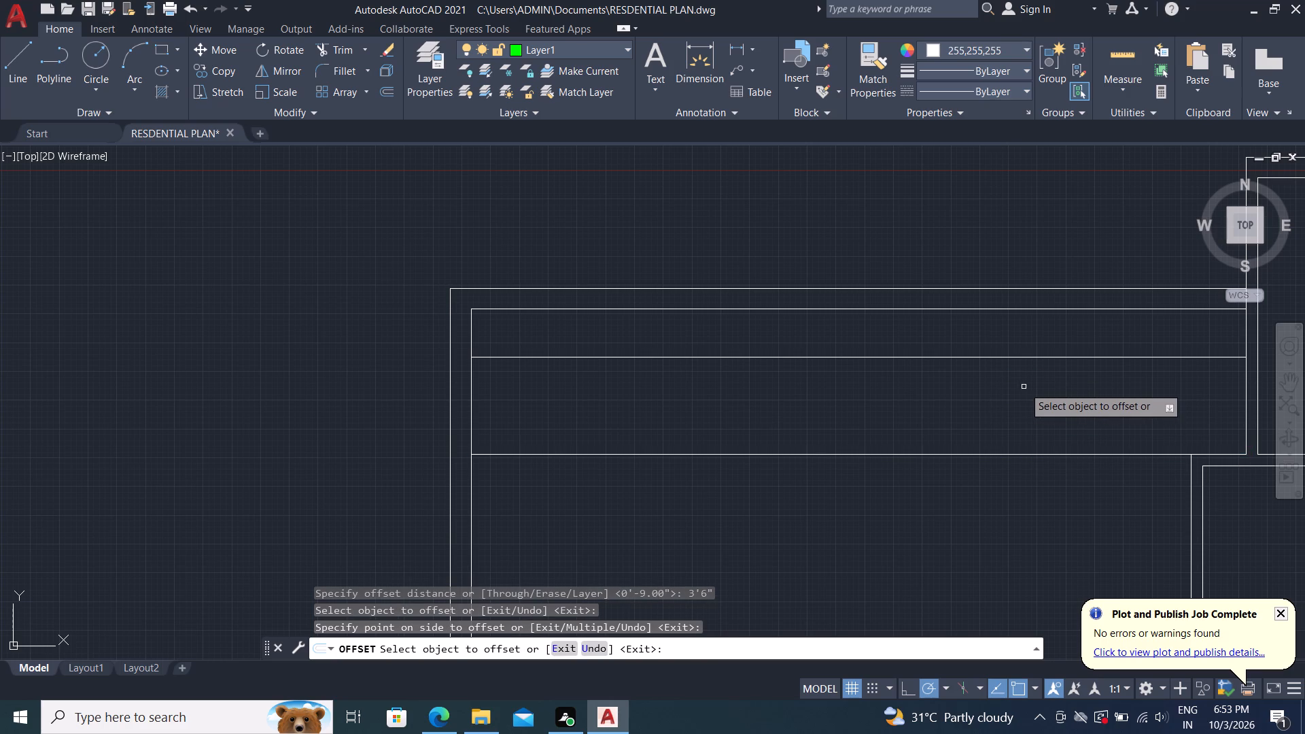
key(Escape)
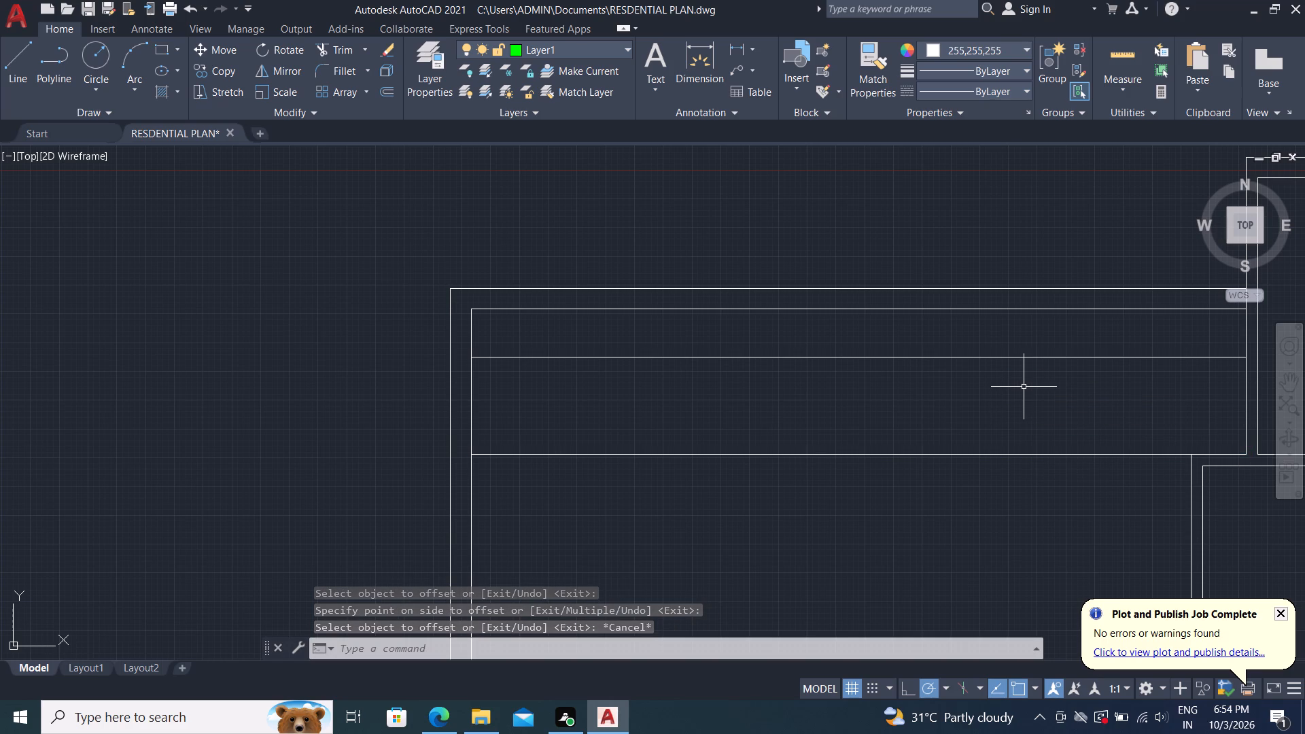
Extend the offset line through the right partition and the left wall, and extend the lower horizontal line to the left wall's outer line.
text(ex)
key(space)
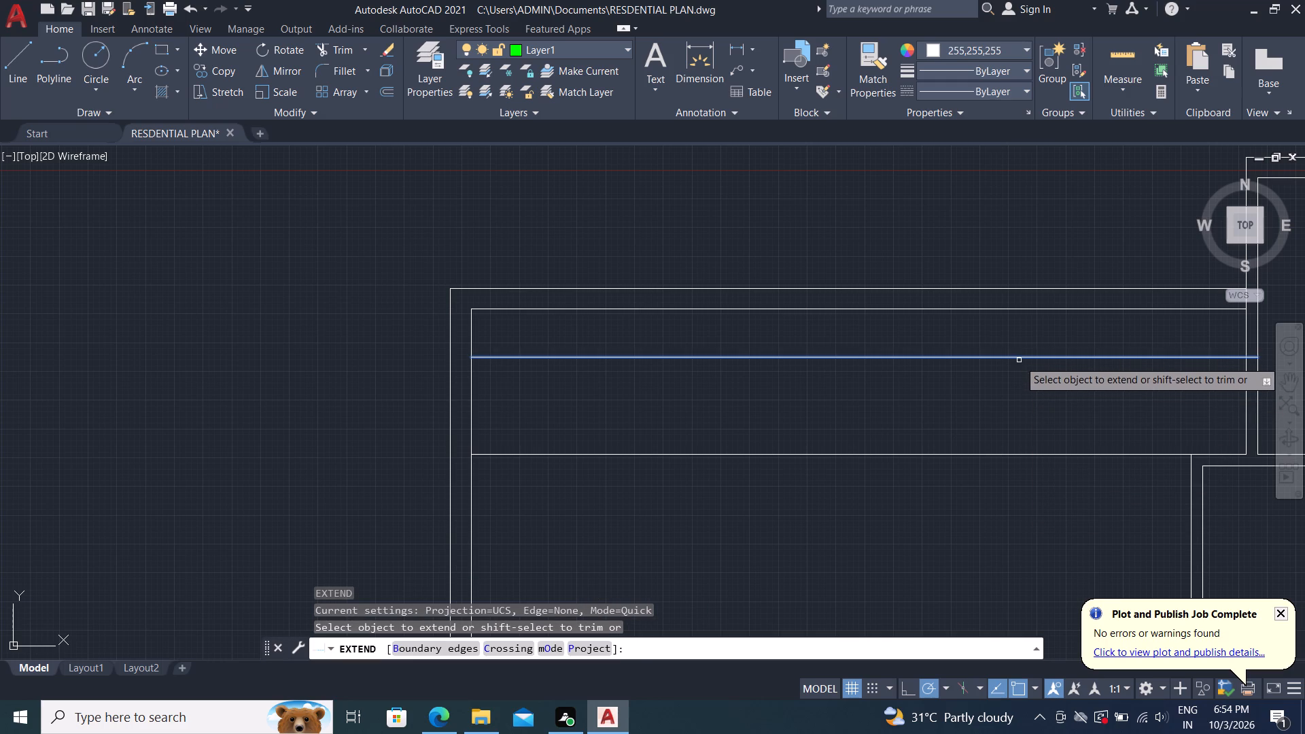
click(1019, 360)
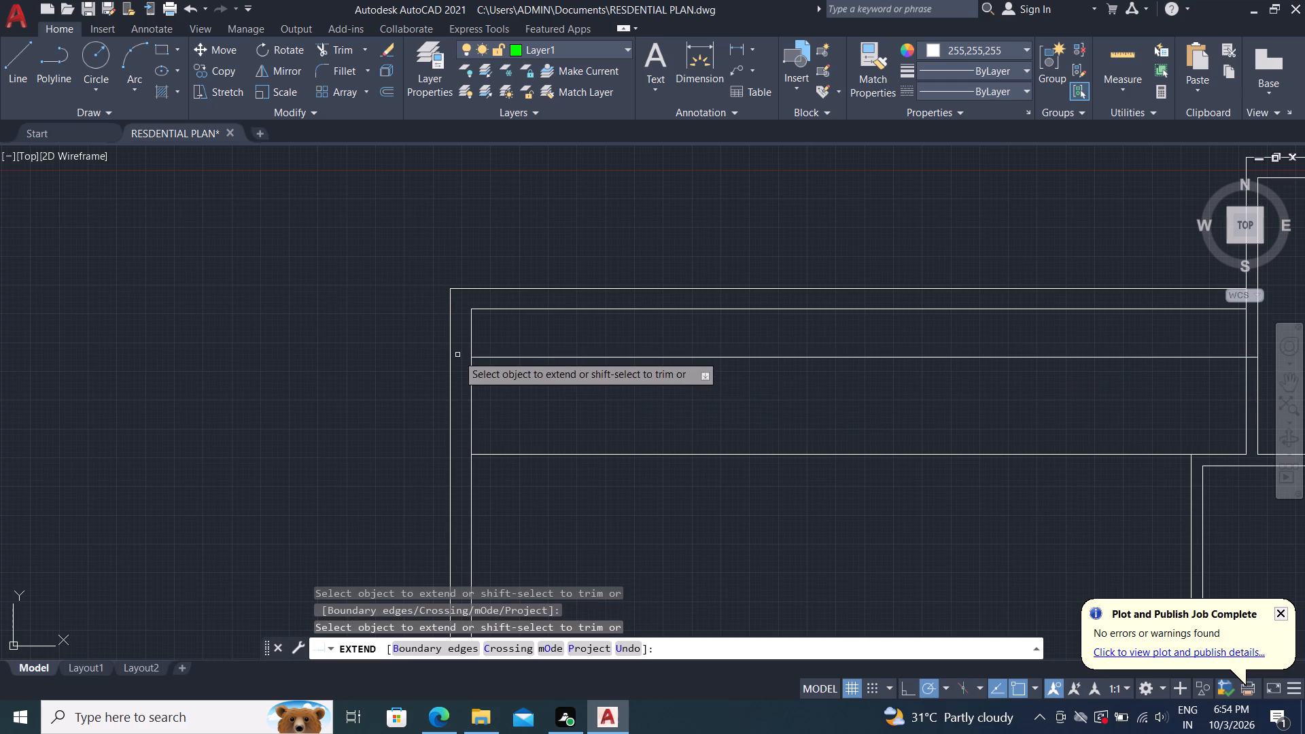
click(527, 357)
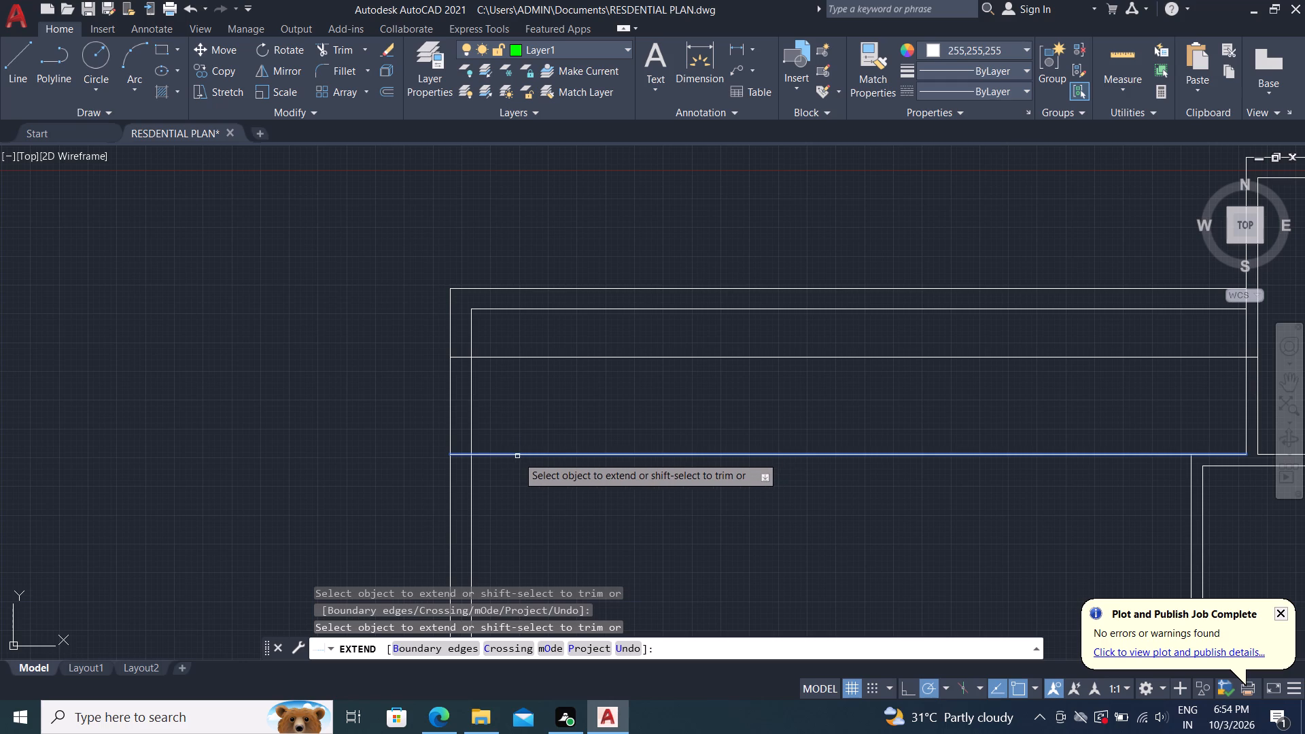
click(515, 456)
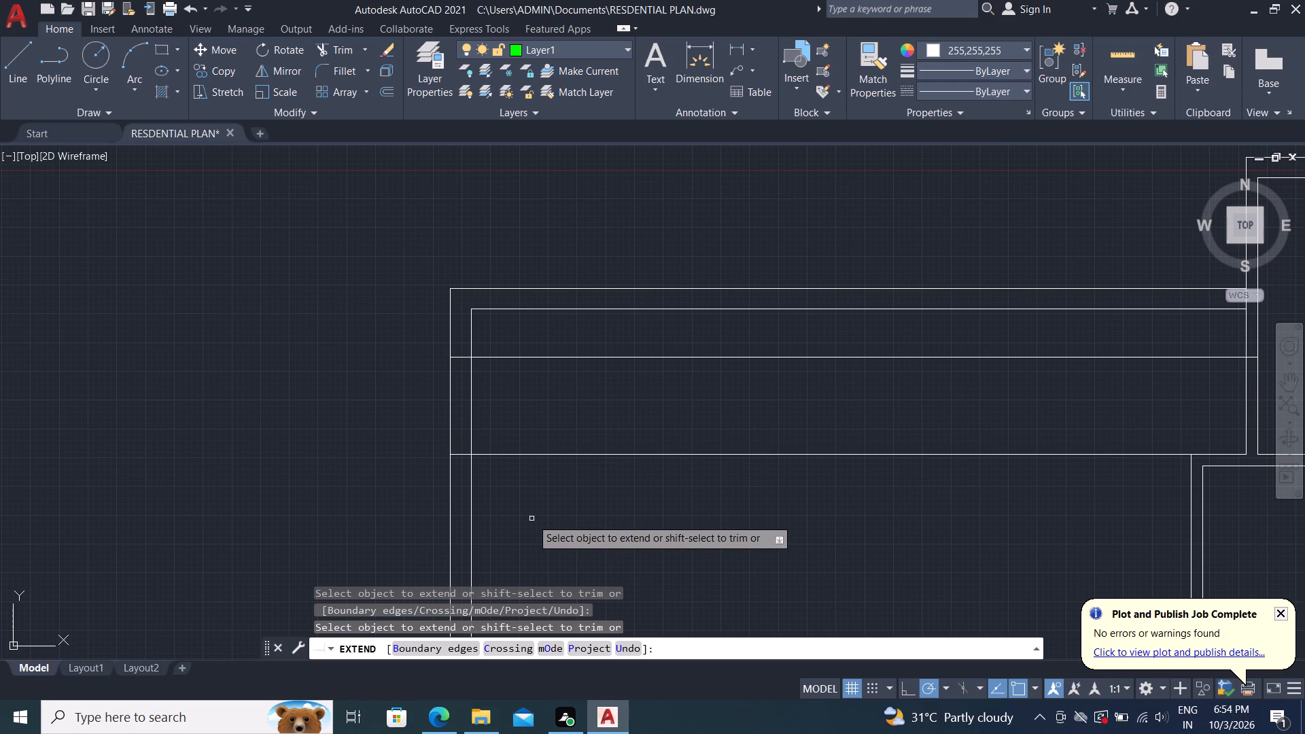
key(Escape)
Trim both horizontal lines between the left wall and the right partition, keeping only the short opening marks within the walls.
text(tr)
key(space)
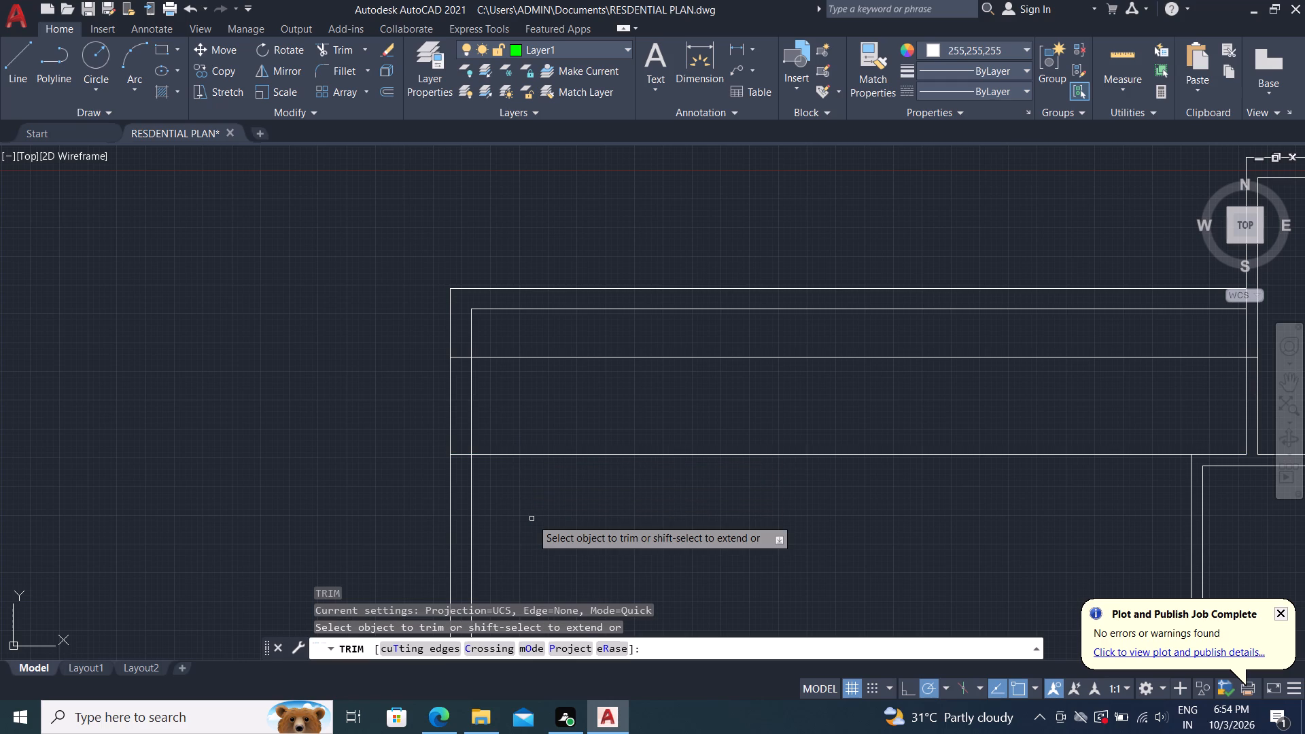
click(745, 346)
click(739, 474)
scroll(741, 467, down, 1)
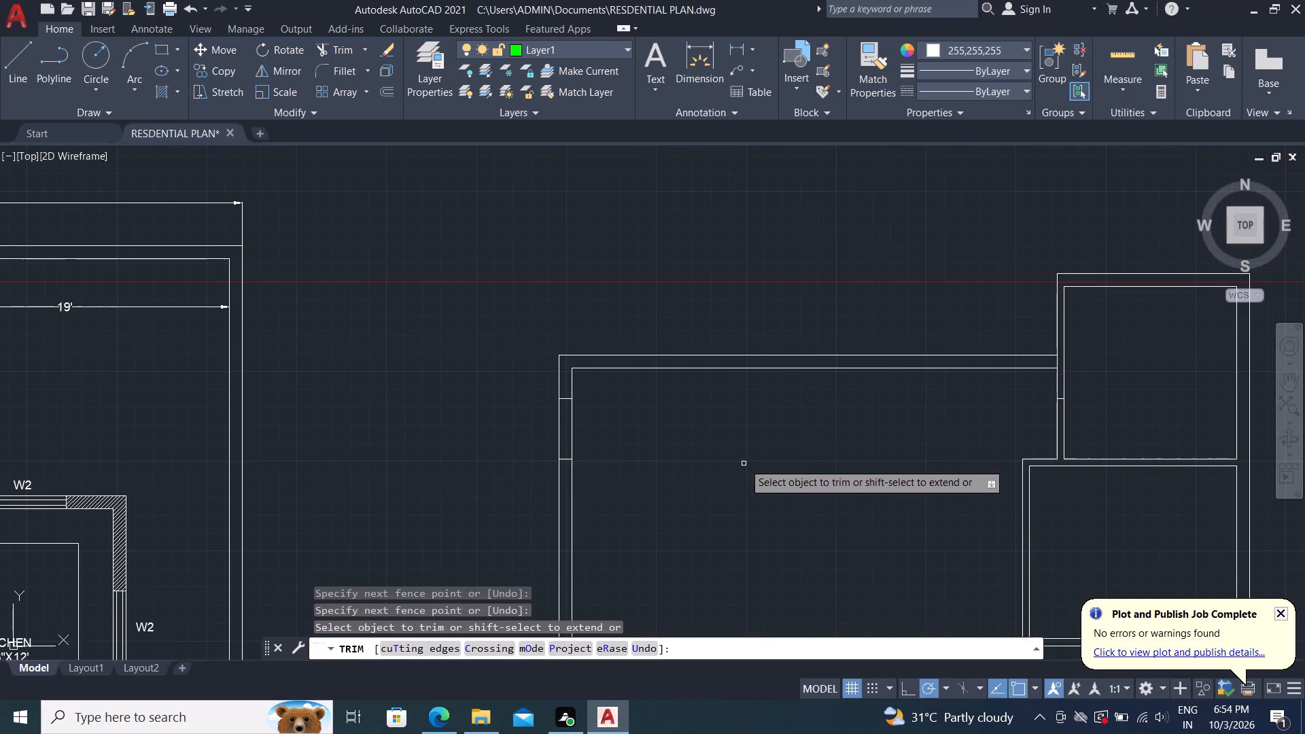
Trim the upper-right room's left partition line where it crosses the end of the top wall.
key(Escape)
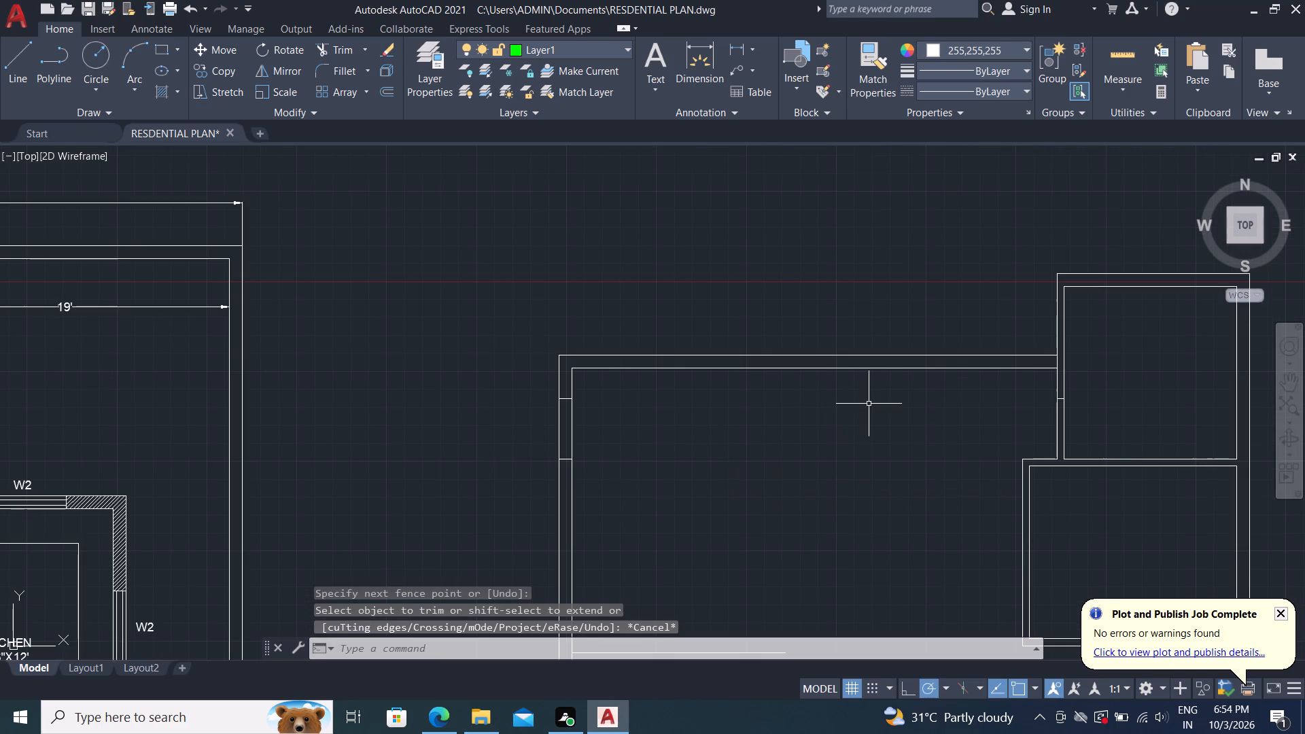
text(tr)
key(space)
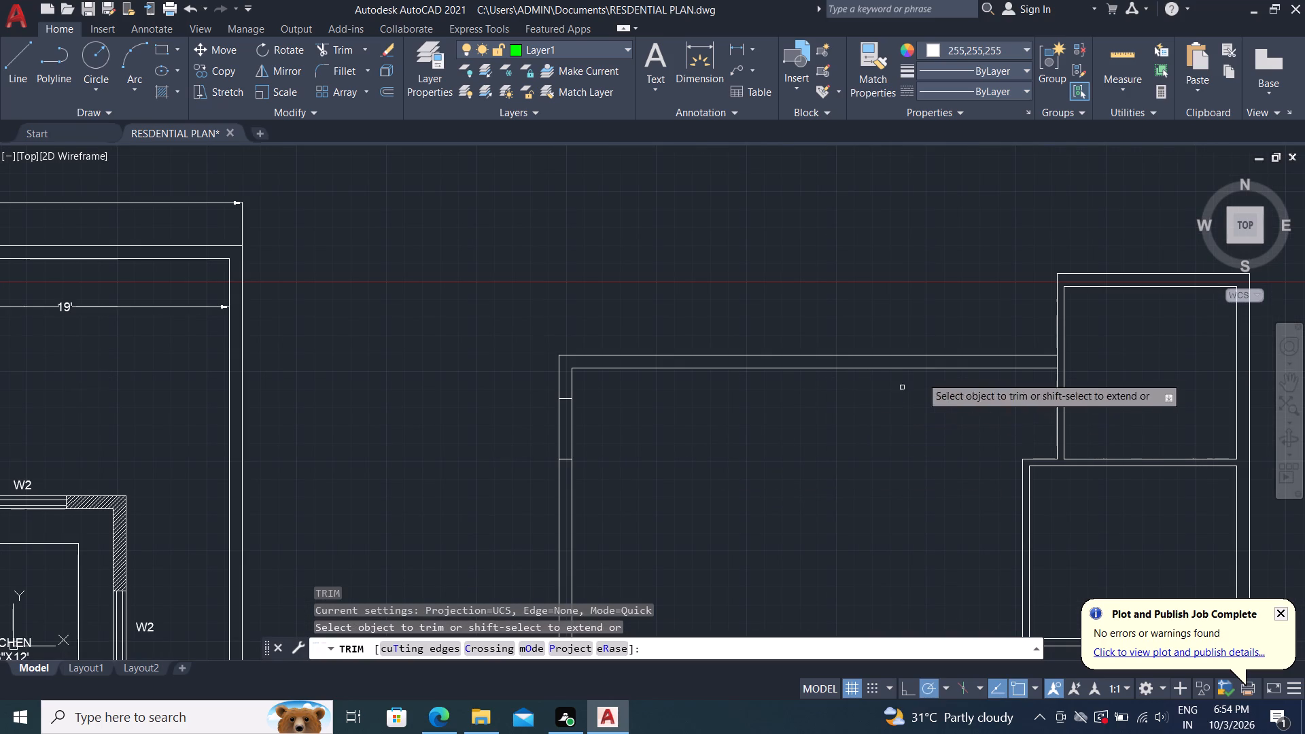
scroll(1058, 366, up, 3)
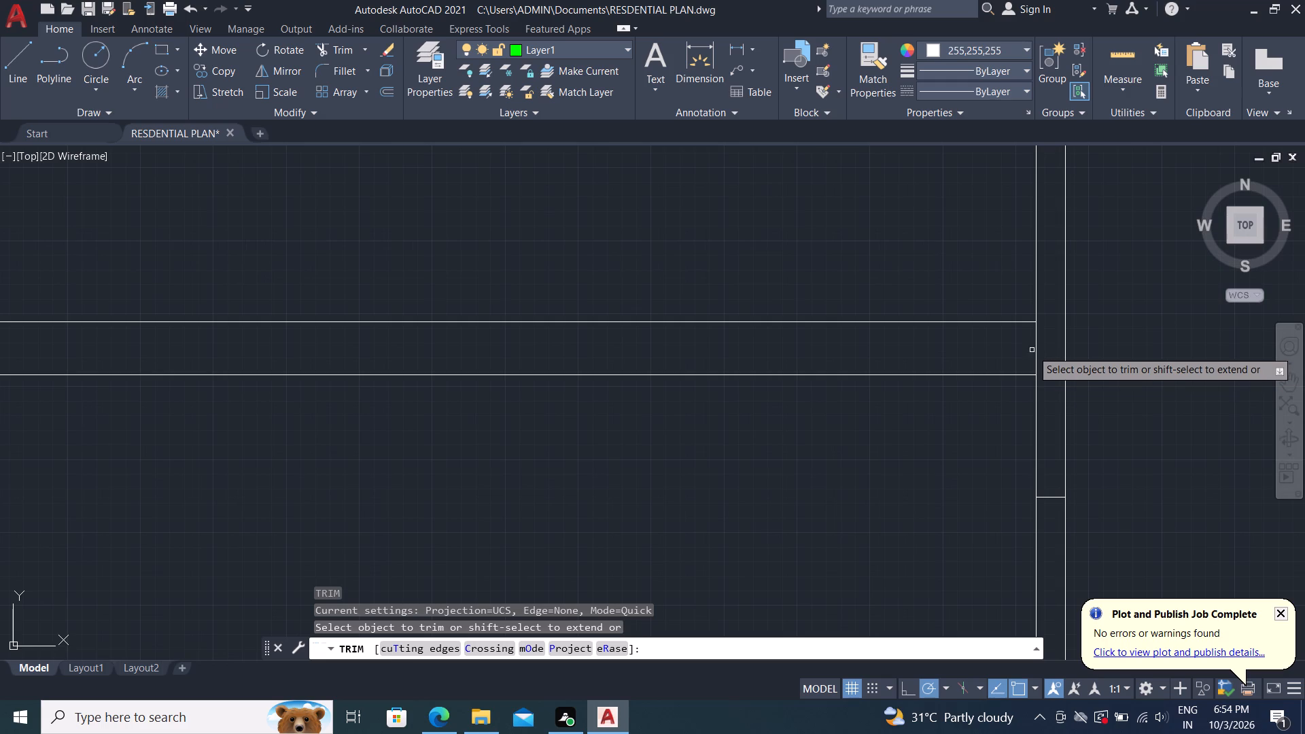
click(1035, 351)
scroll(965, 427, down, 2)
scroll(904, 454, down, 1)
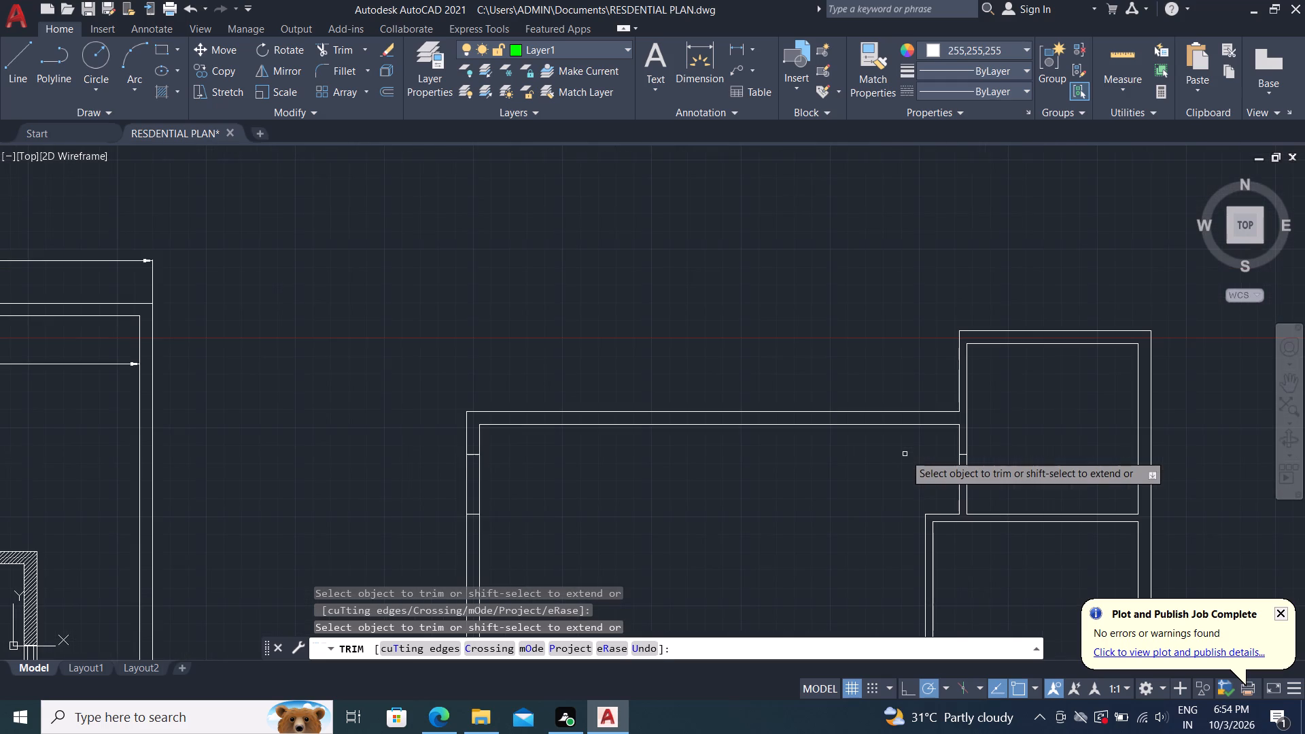
key(Escape)
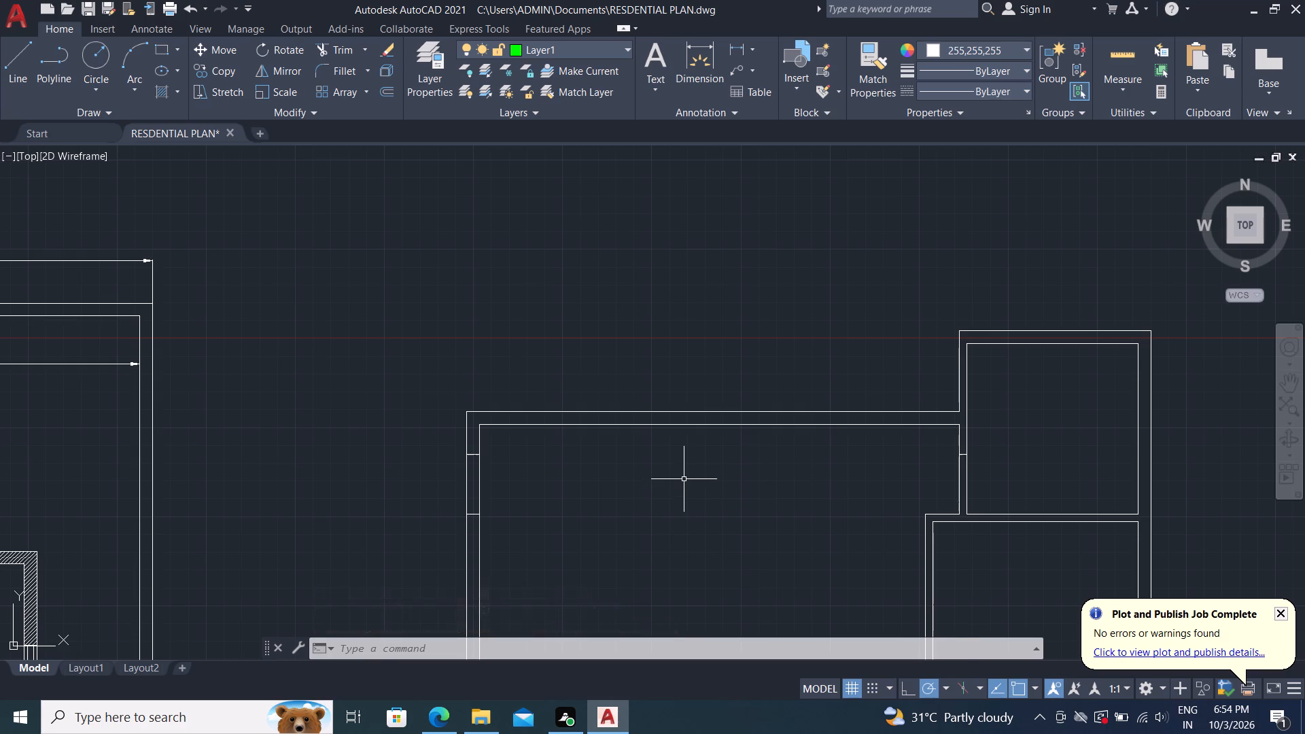
Copy the kitchen's D1 door from its hinge-side corner to the lower opening mark on the left wall's outer line.
scroll(684, 479, down, 1)
middle_drag(85, 523, 621, 273)
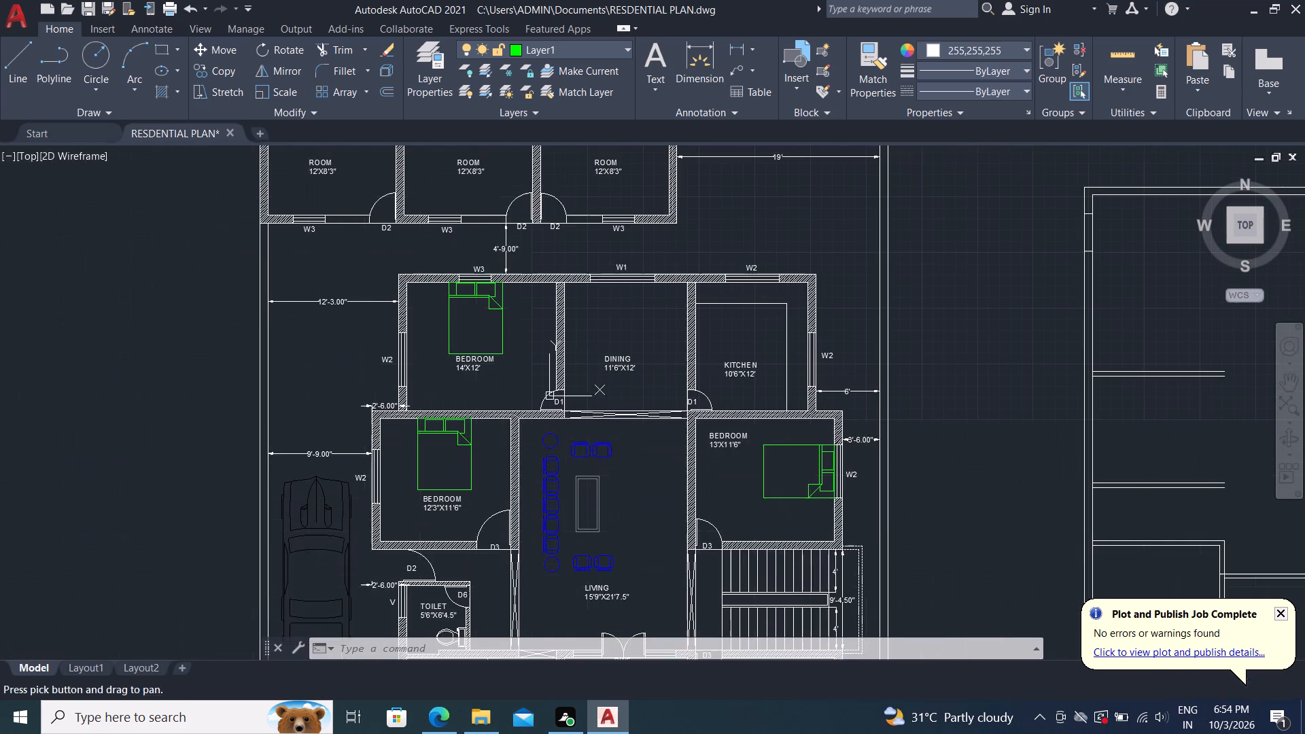
scroll(717, 408, up, 3)
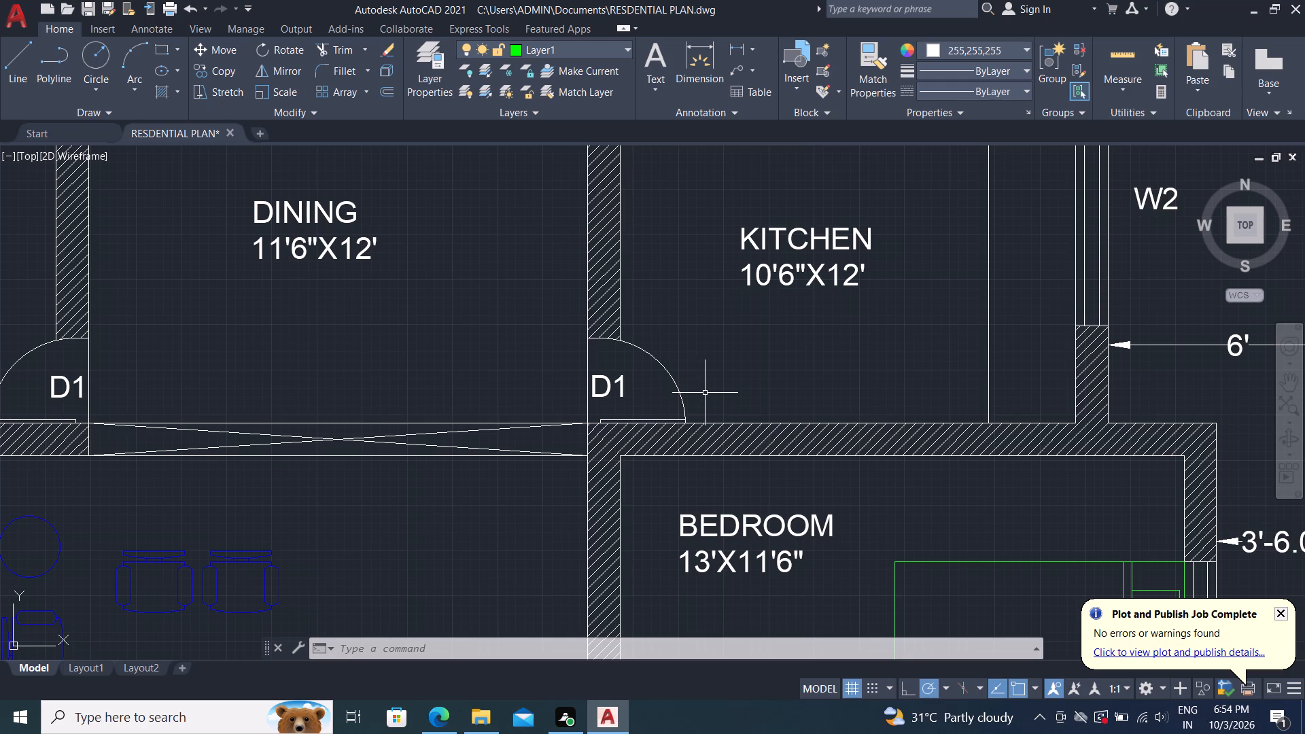
text(co)
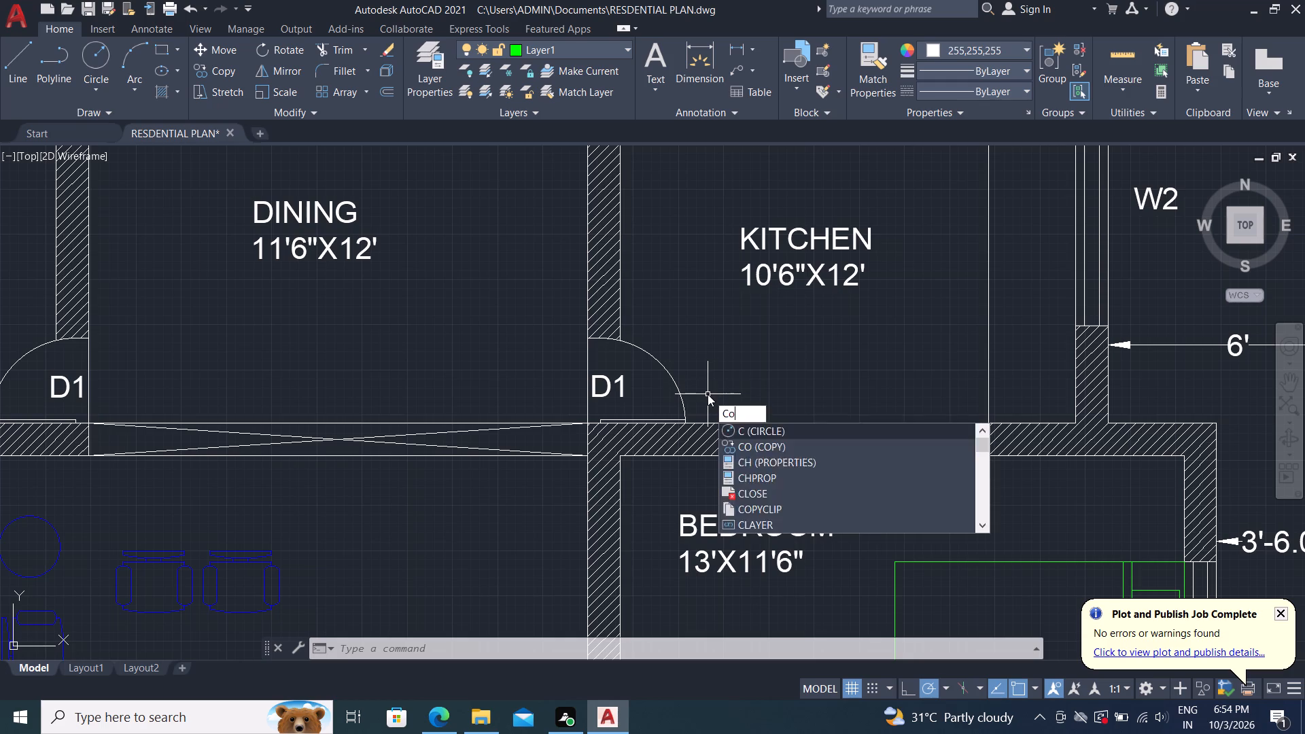
key(space)
click(678, 392)
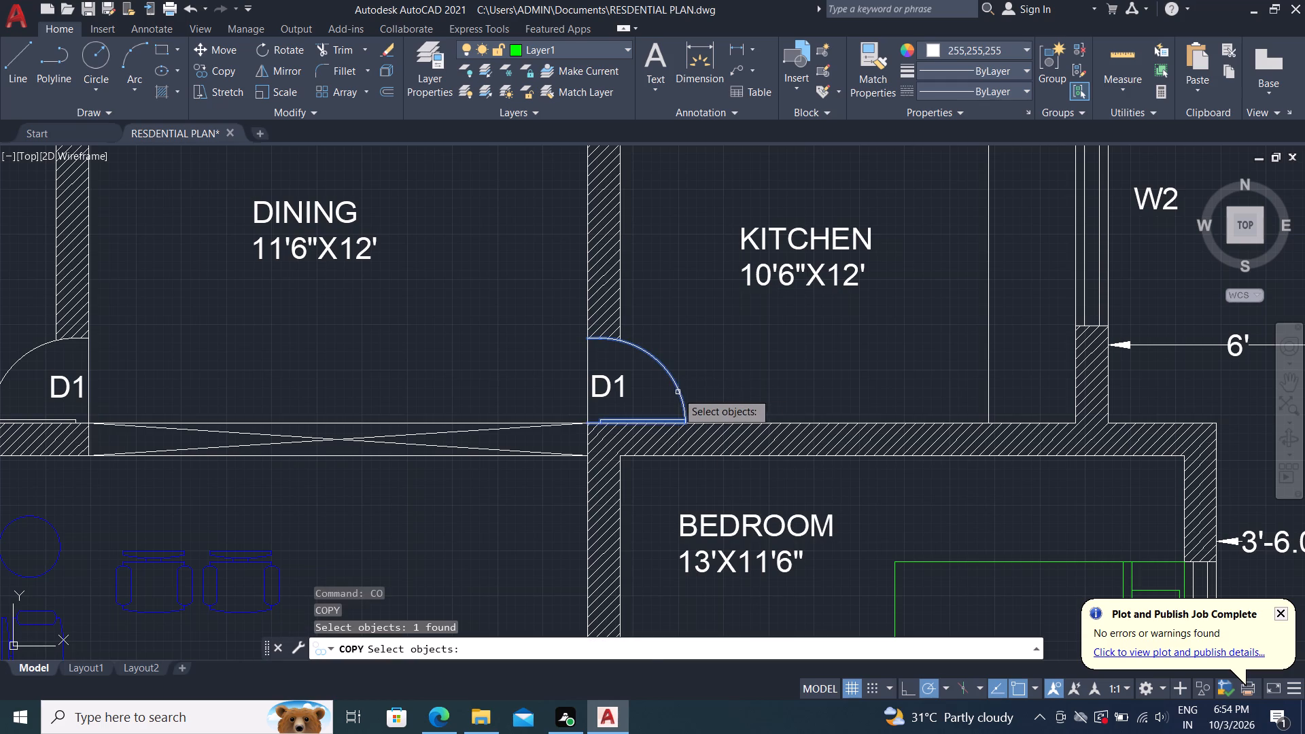
right_click(675, 388)
scroll(569, 413, up, 3)
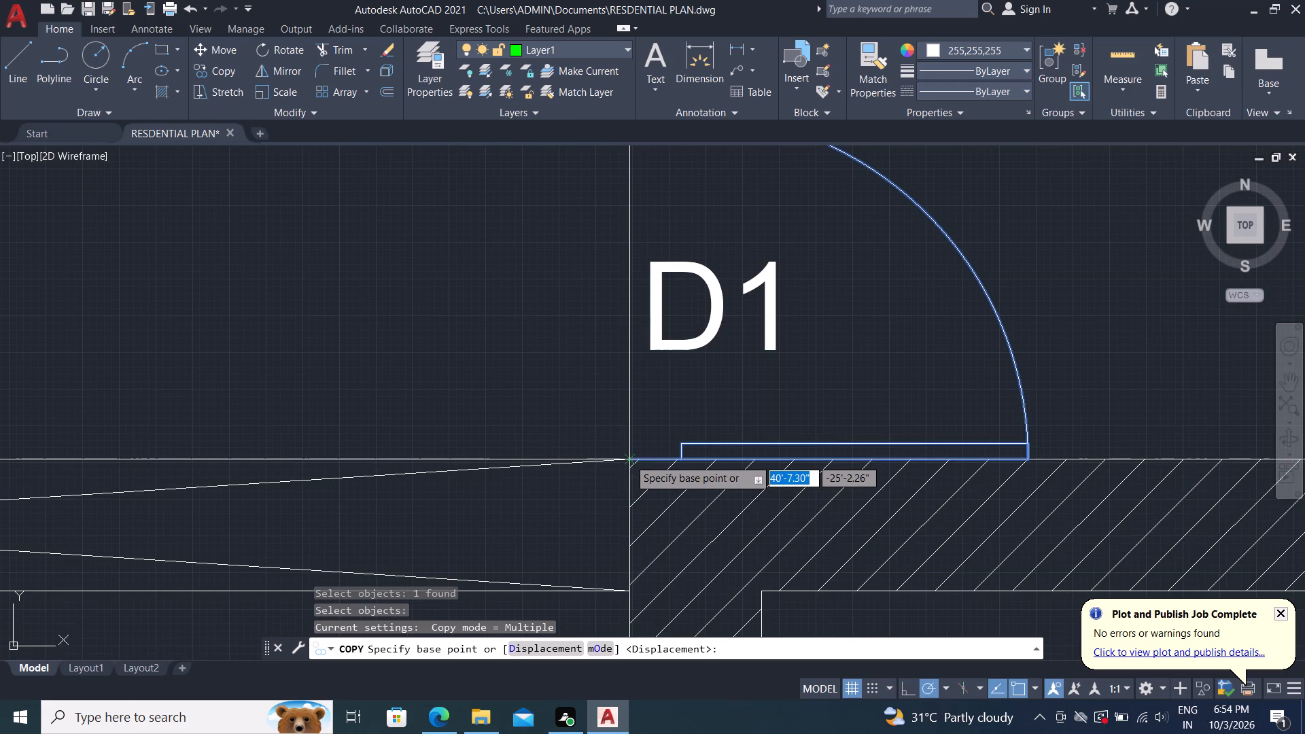
click(629, 459)
scroll(488, 355, down, 6)
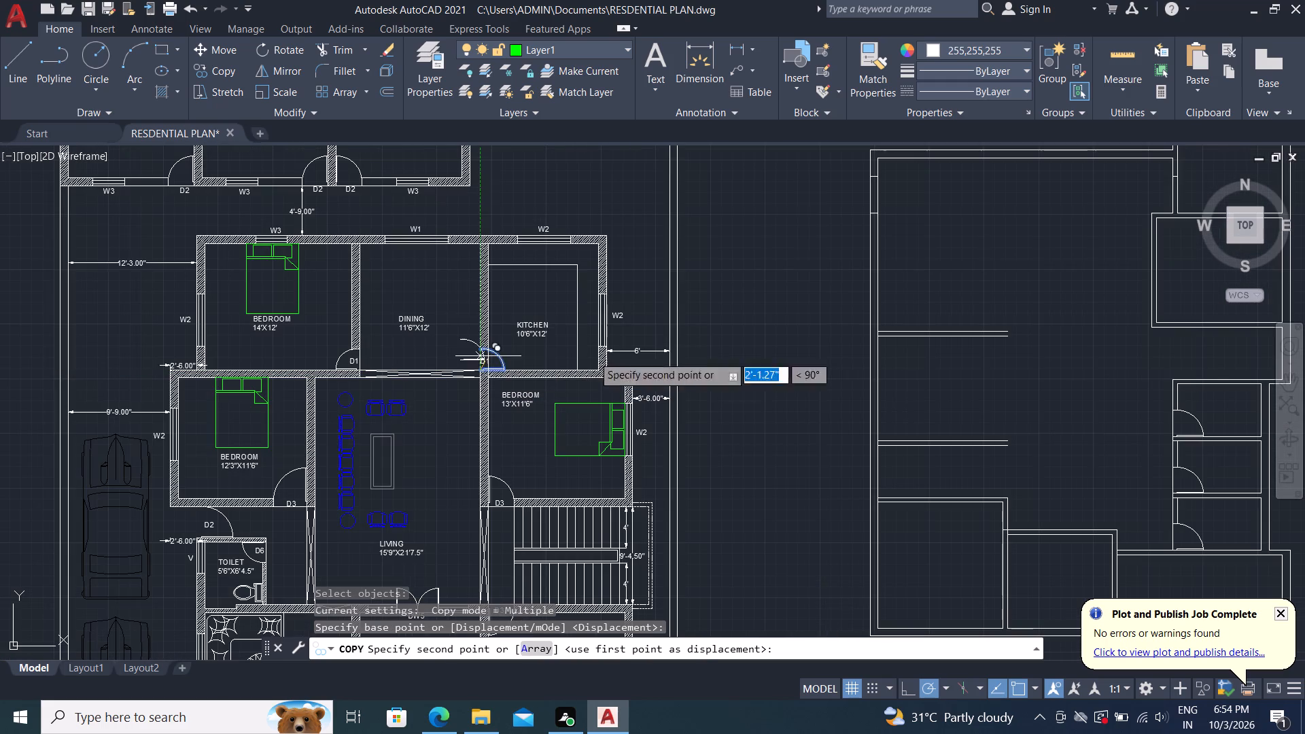
scroll(879, 217, up, 3)
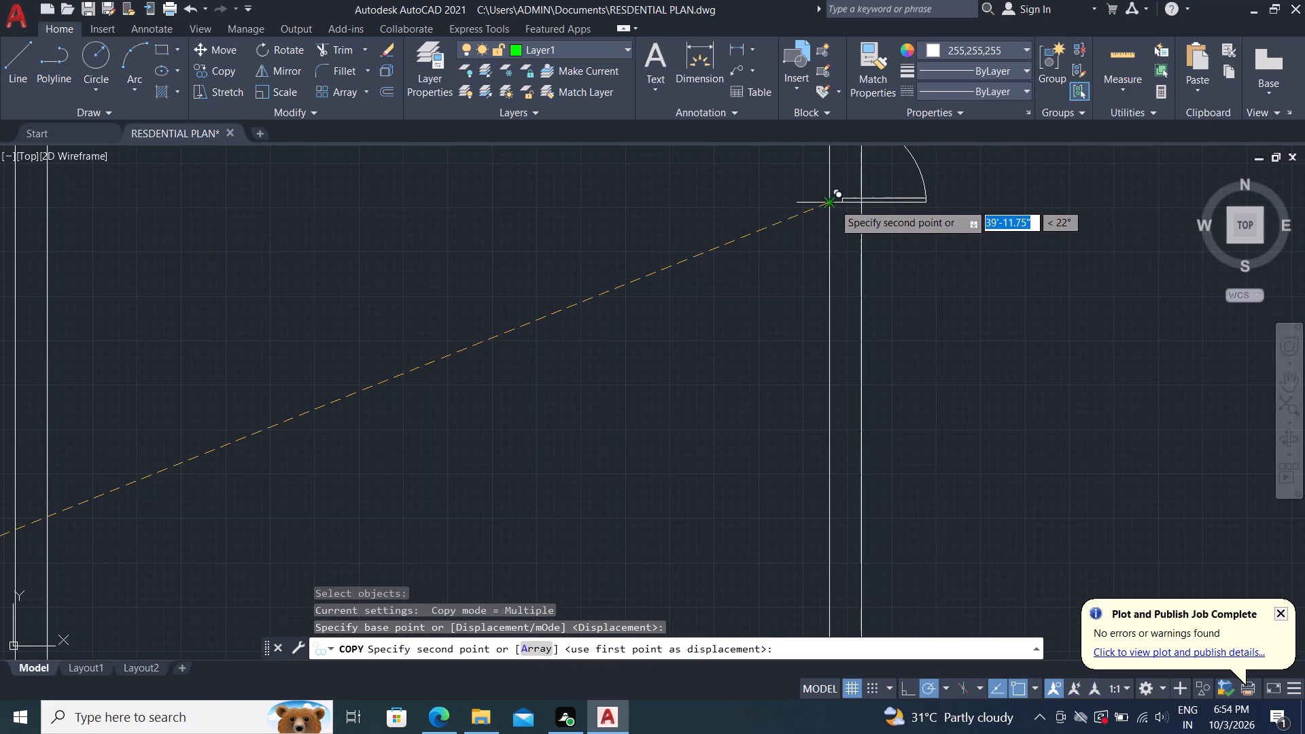
click(833, 201)
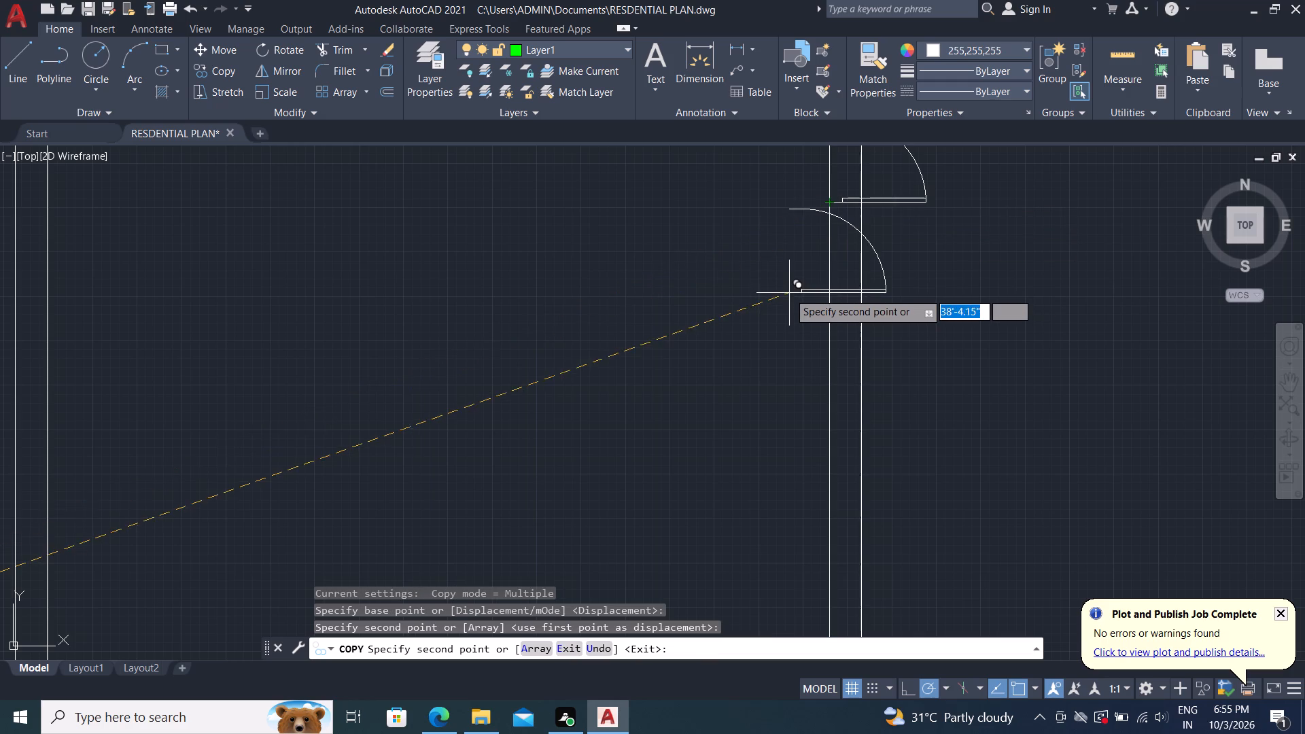
scroll(788, 292, down, 2)
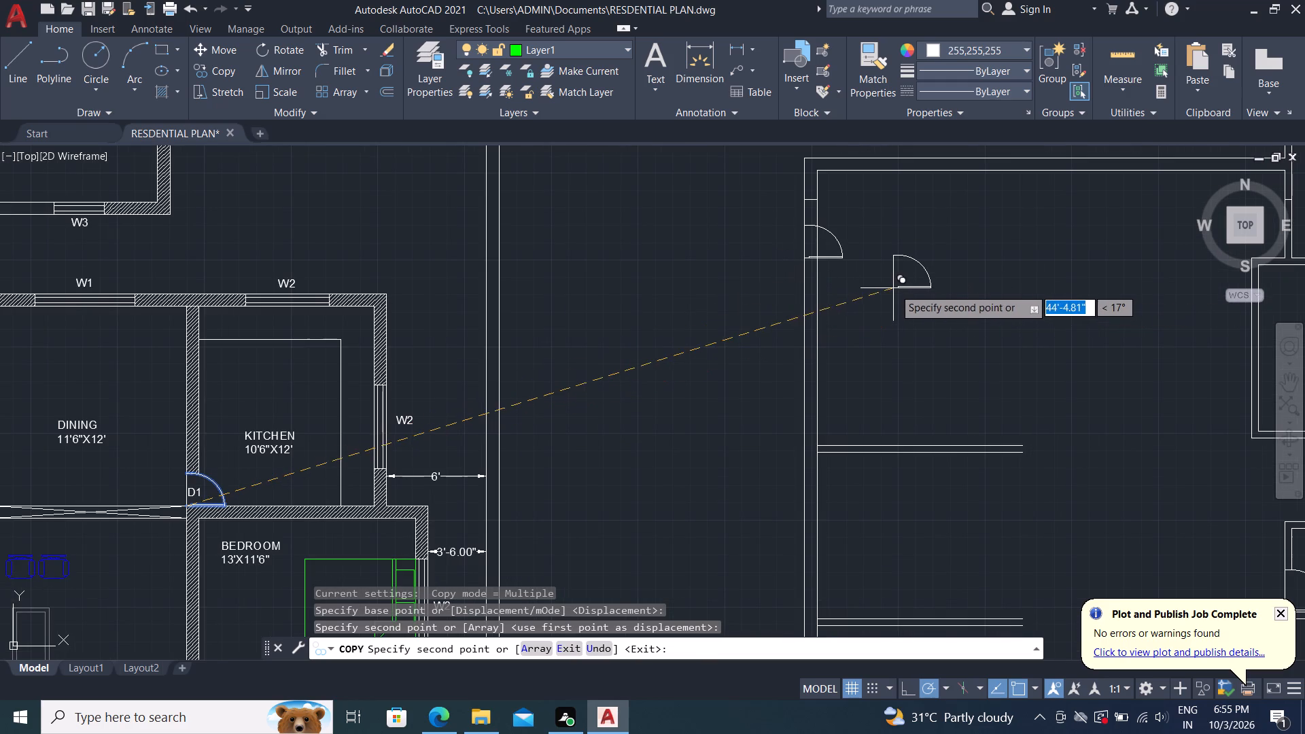
key(Escape)
Scale the copied door by about 1.76 from its lower wall corner to roughly fill the left wall opening.
scroll(844, 245, up, 2)
middle_drag(844, 247, 903, 408)
text(sc)
key(space)
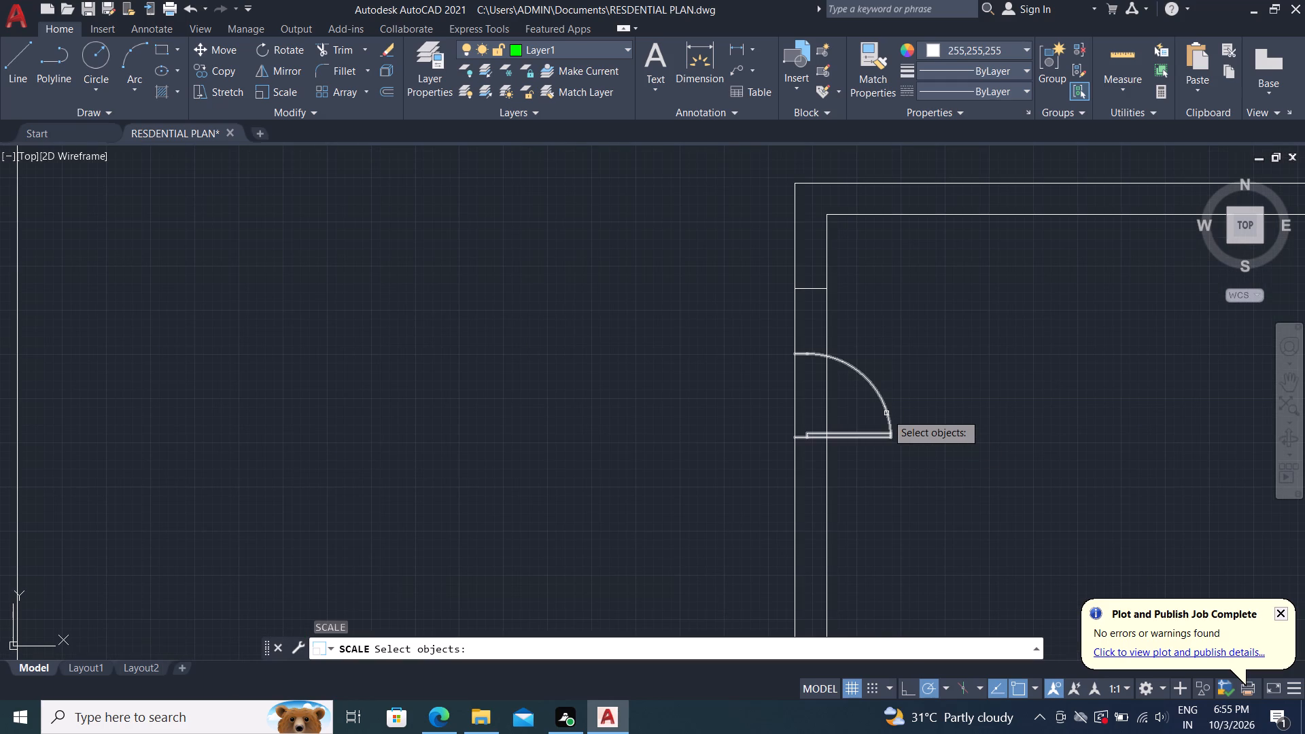
click(886, 413)
right_click(885, 412)
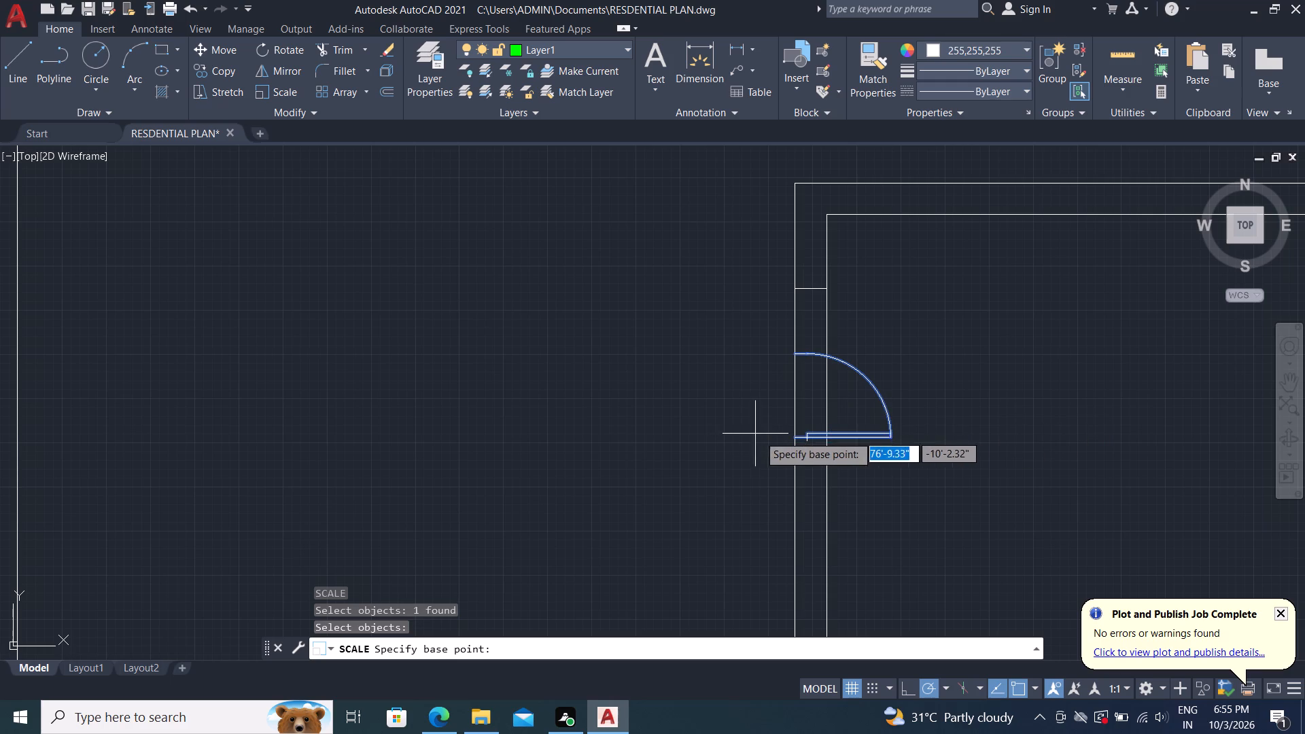
click(795, 438)
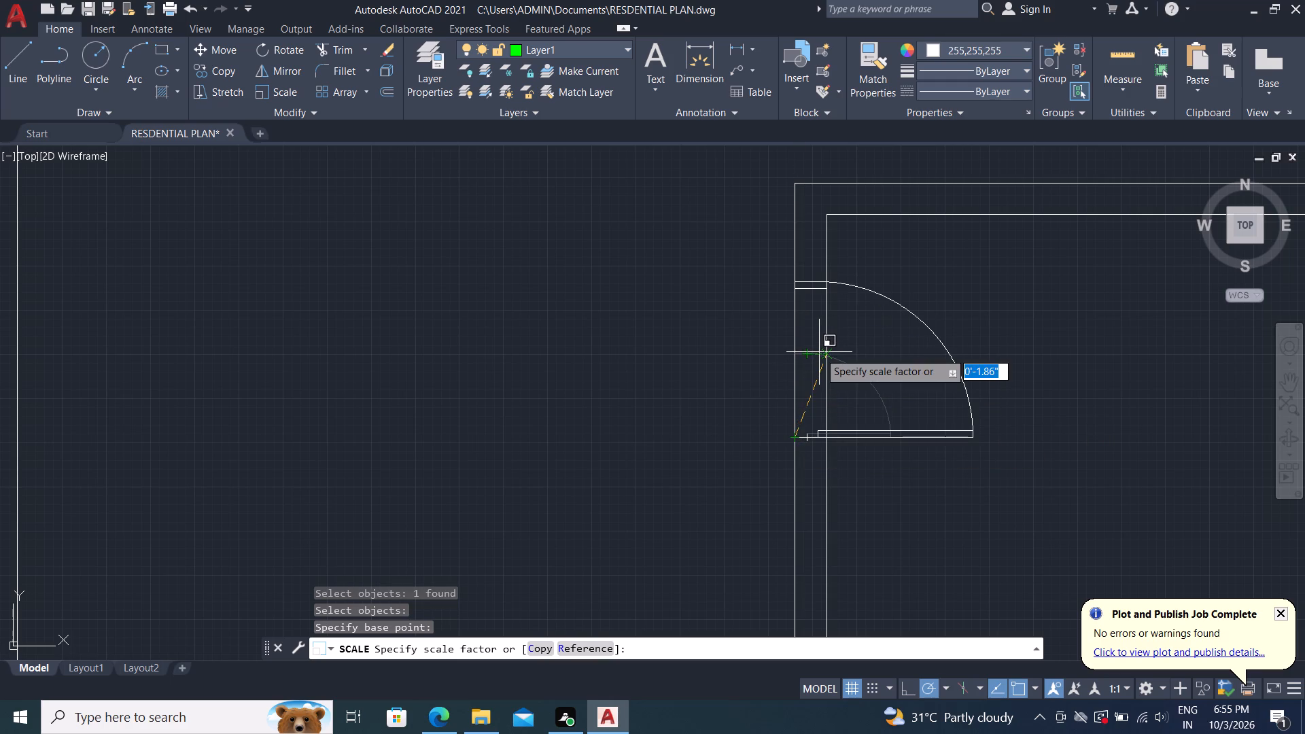
middle_drag(819, 352, 843, 438)
scroll(819, 352, up, 1)
scroll(843, 437, up, 2)
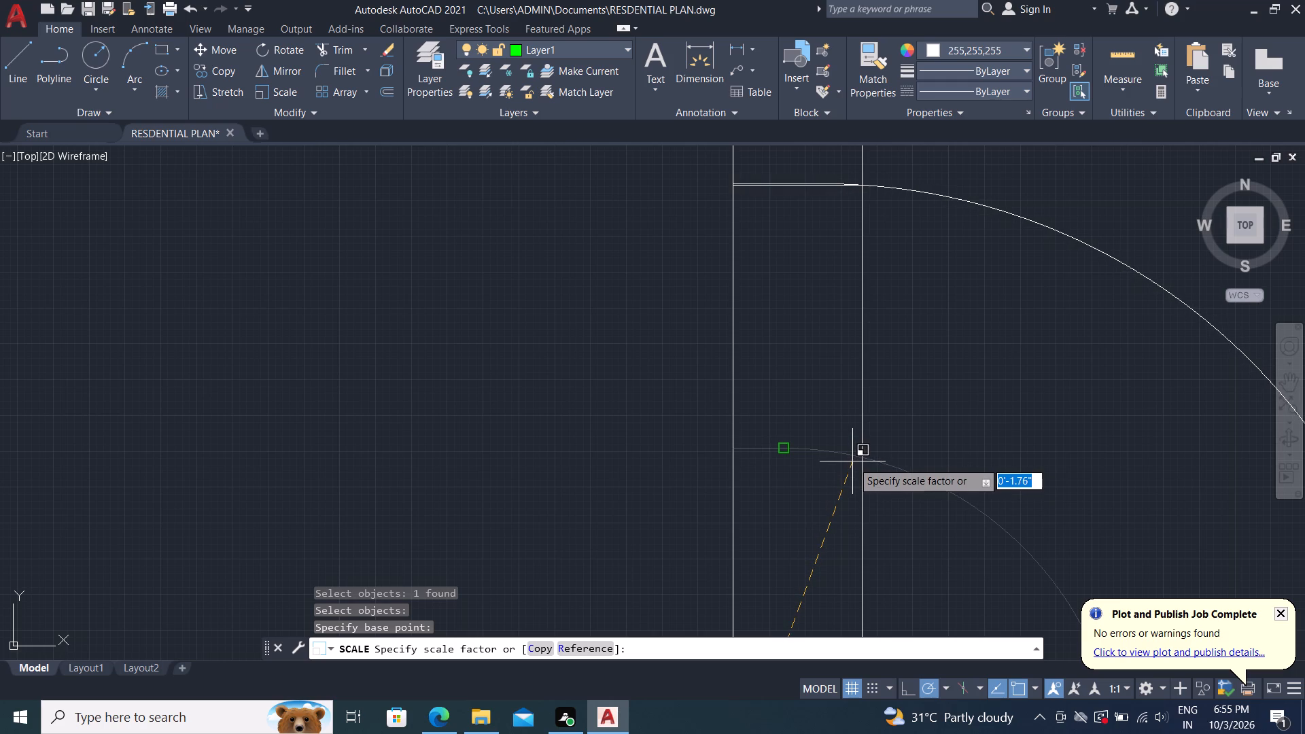
click(852, 461)
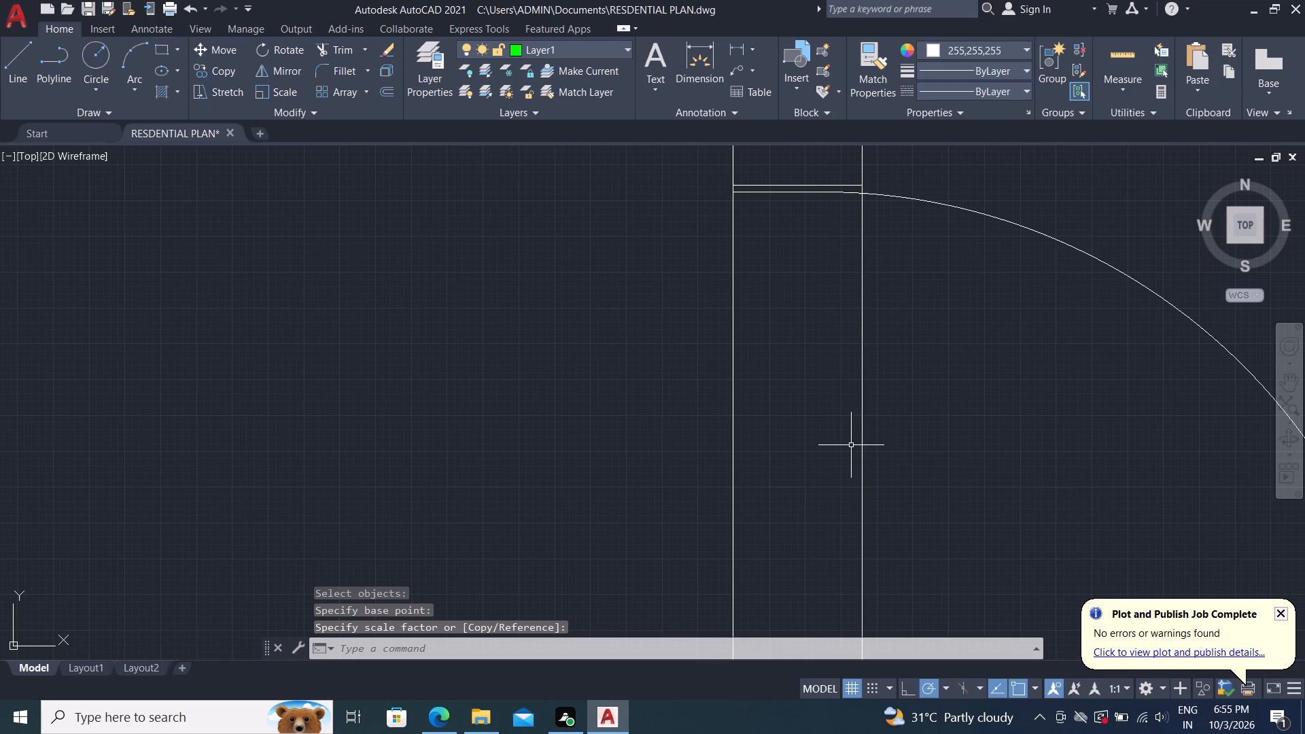
scroll(842, 288, down, 1)
key(Escape)
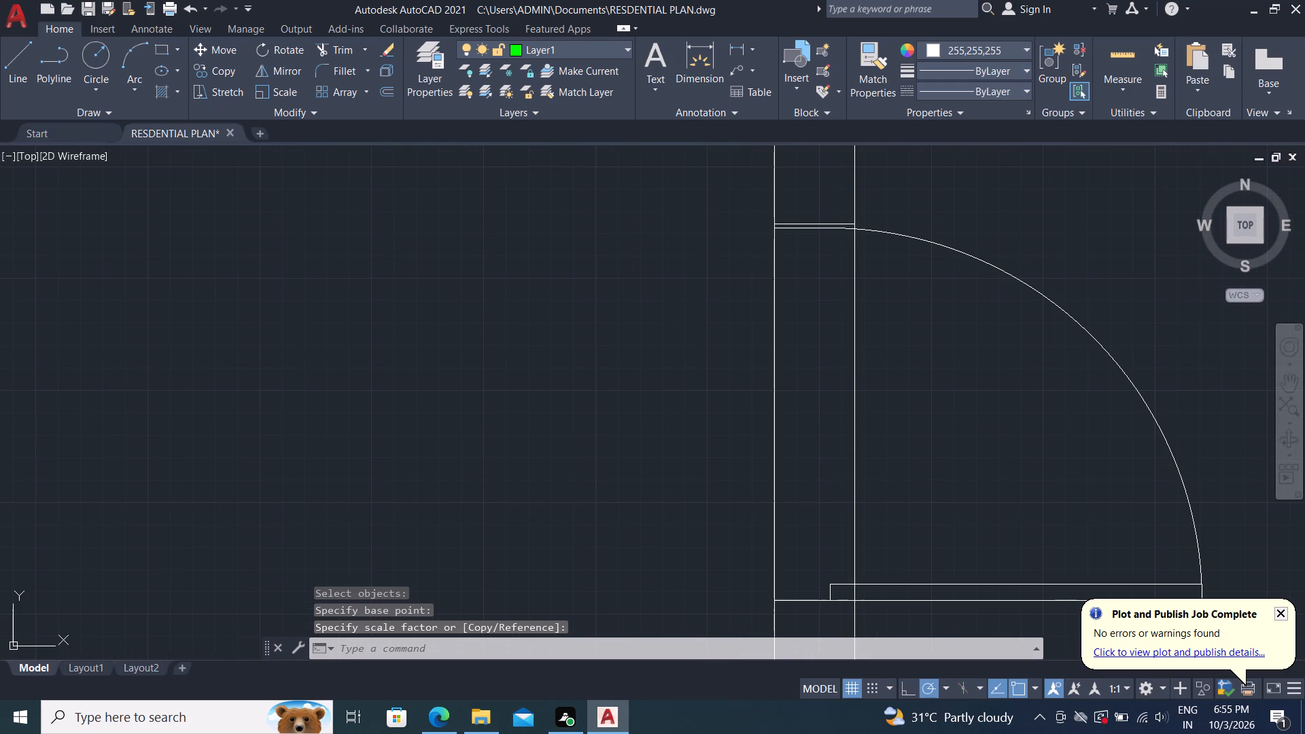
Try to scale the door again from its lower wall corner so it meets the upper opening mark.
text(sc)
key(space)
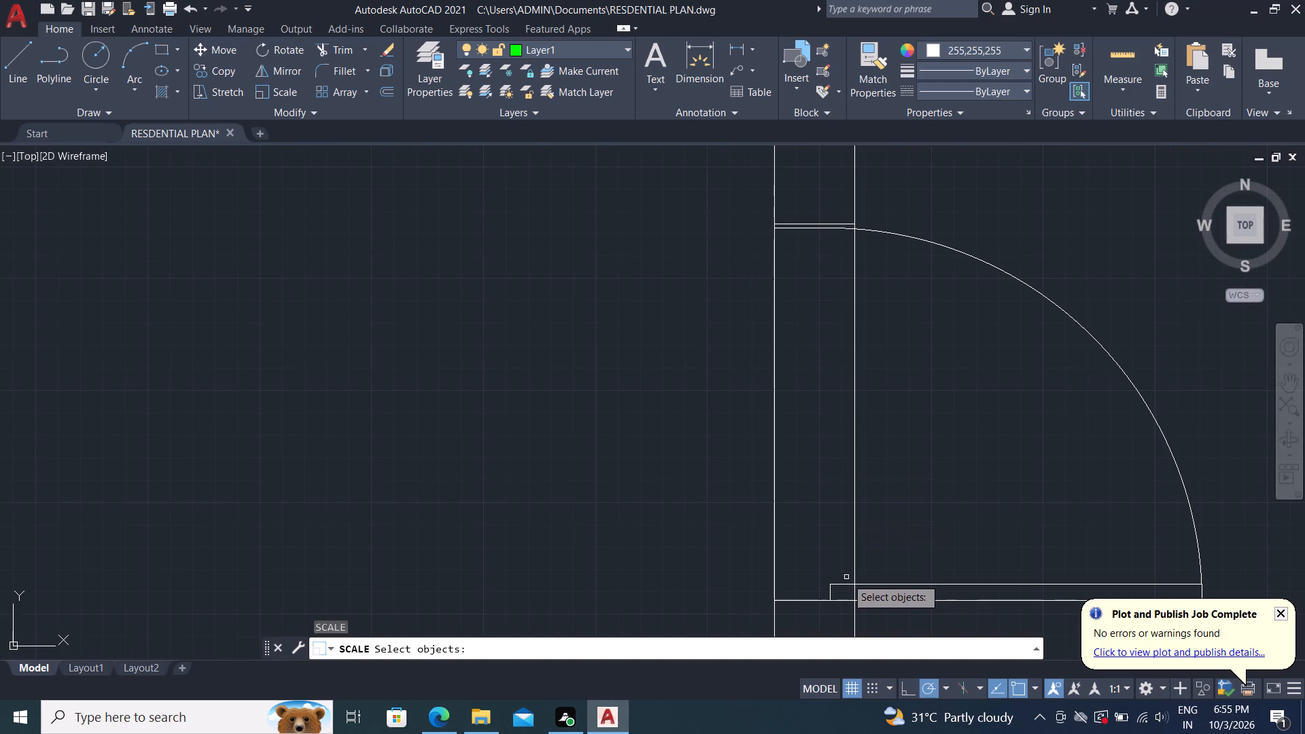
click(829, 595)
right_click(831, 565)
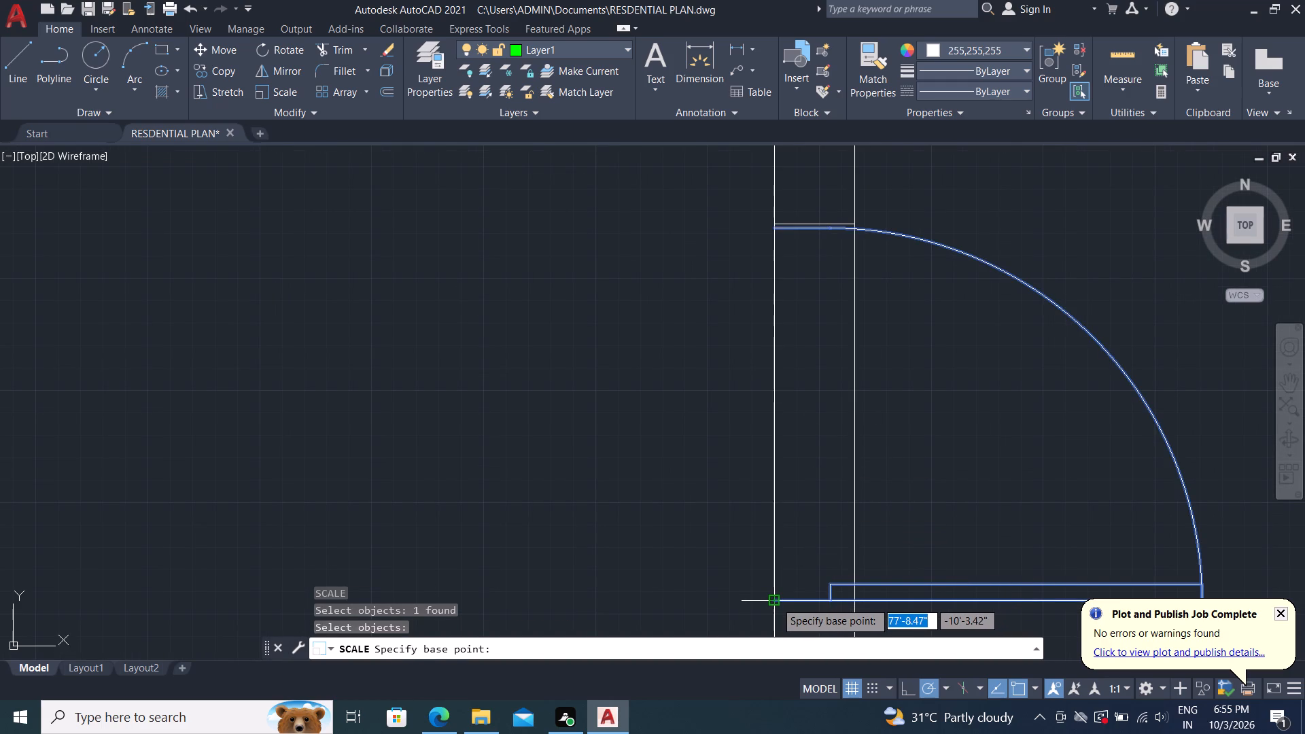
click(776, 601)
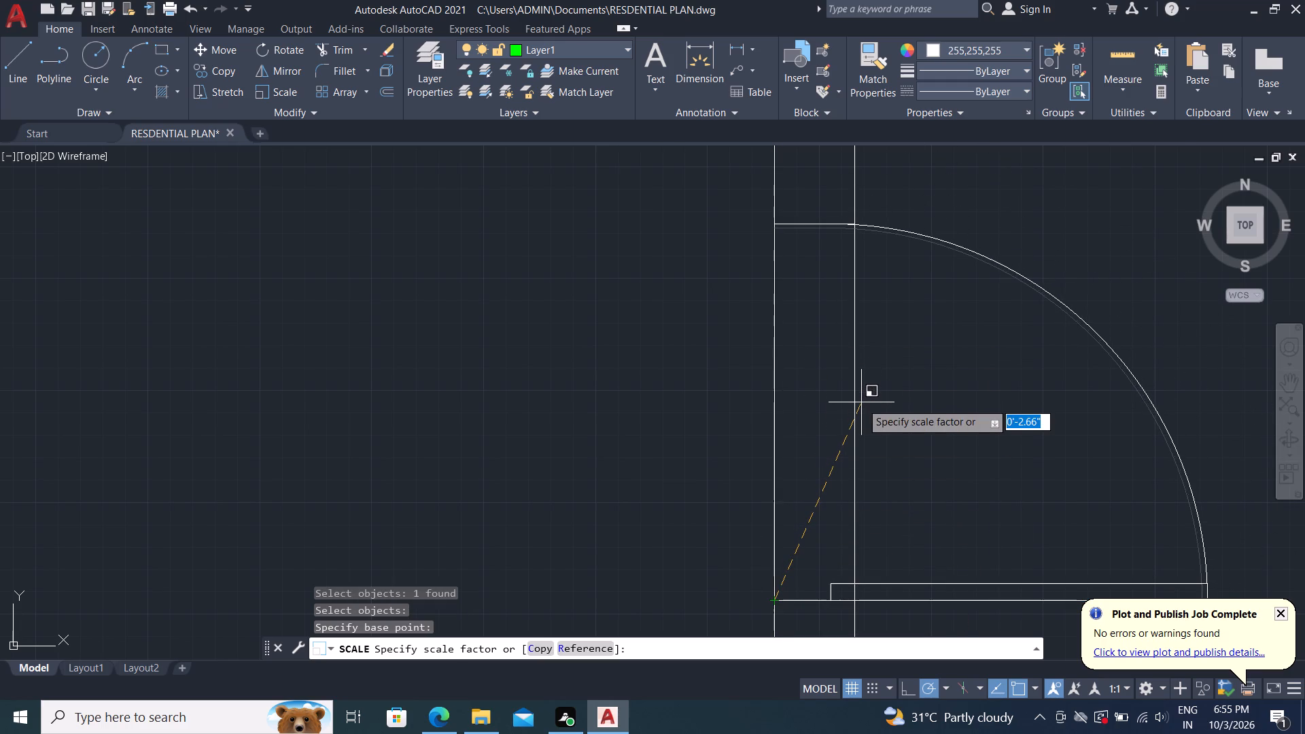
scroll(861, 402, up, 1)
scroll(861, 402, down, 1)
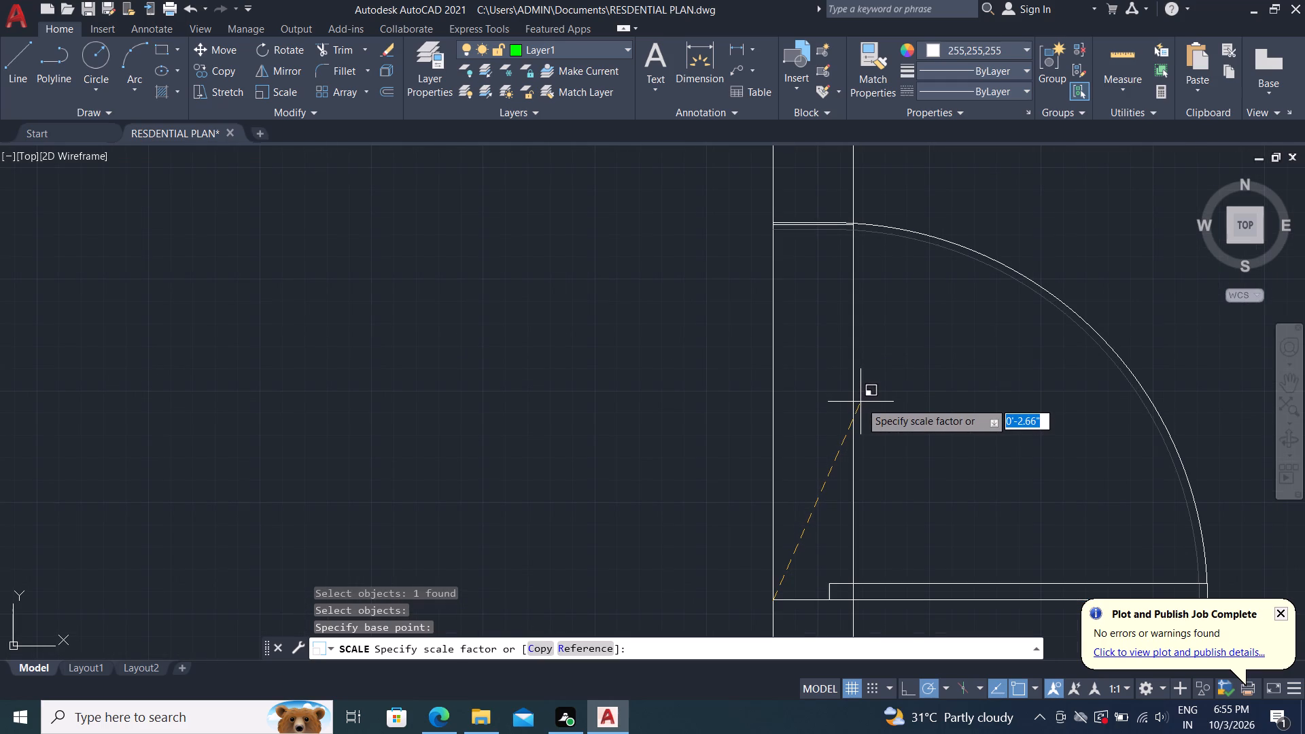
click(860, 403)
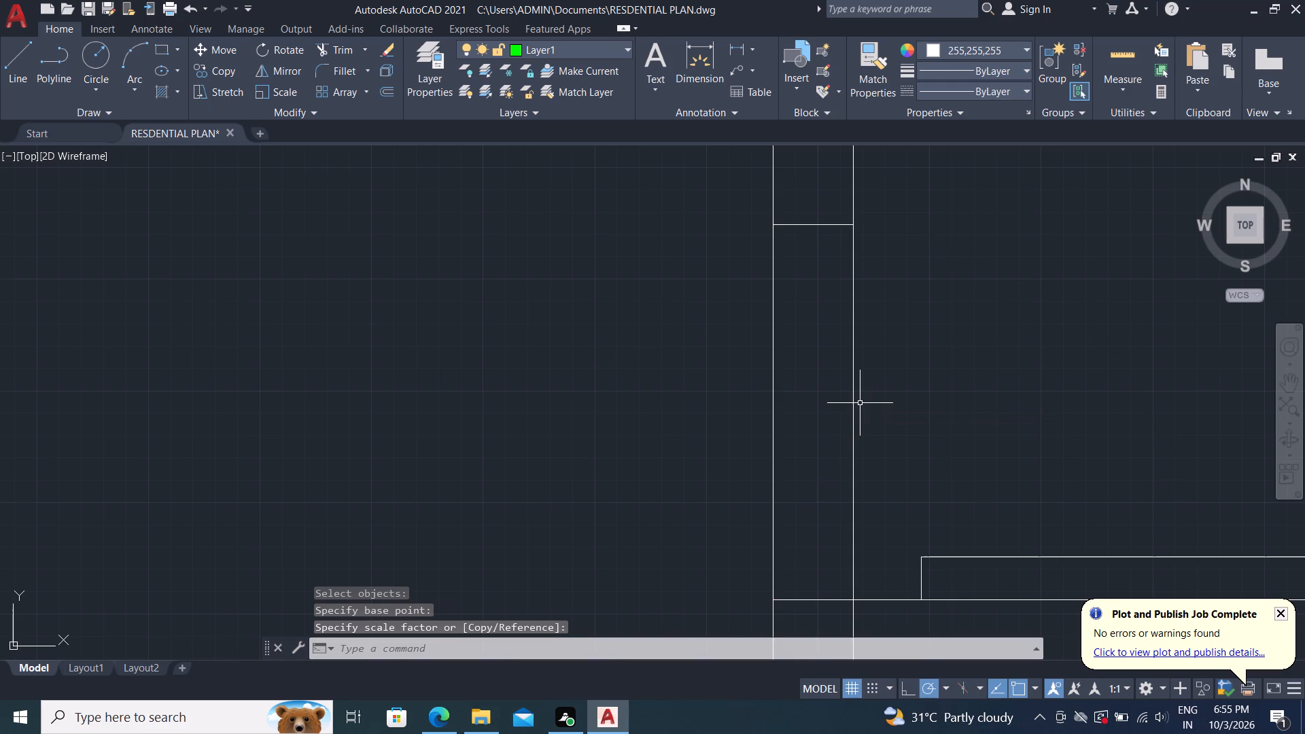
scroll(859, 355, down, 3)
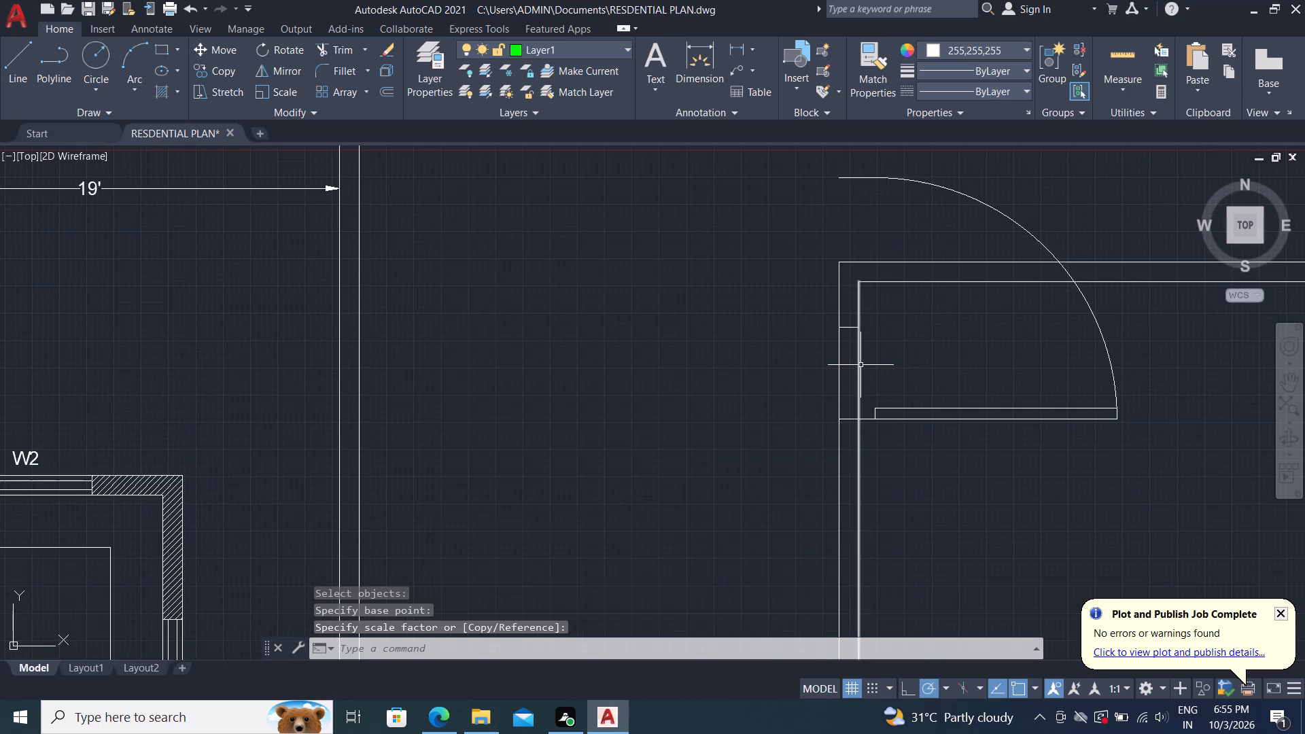
Scale the oversized door down from its lower wall corner to fit between the left wall's two opening marks.
key(s)
key(c)
key(space)
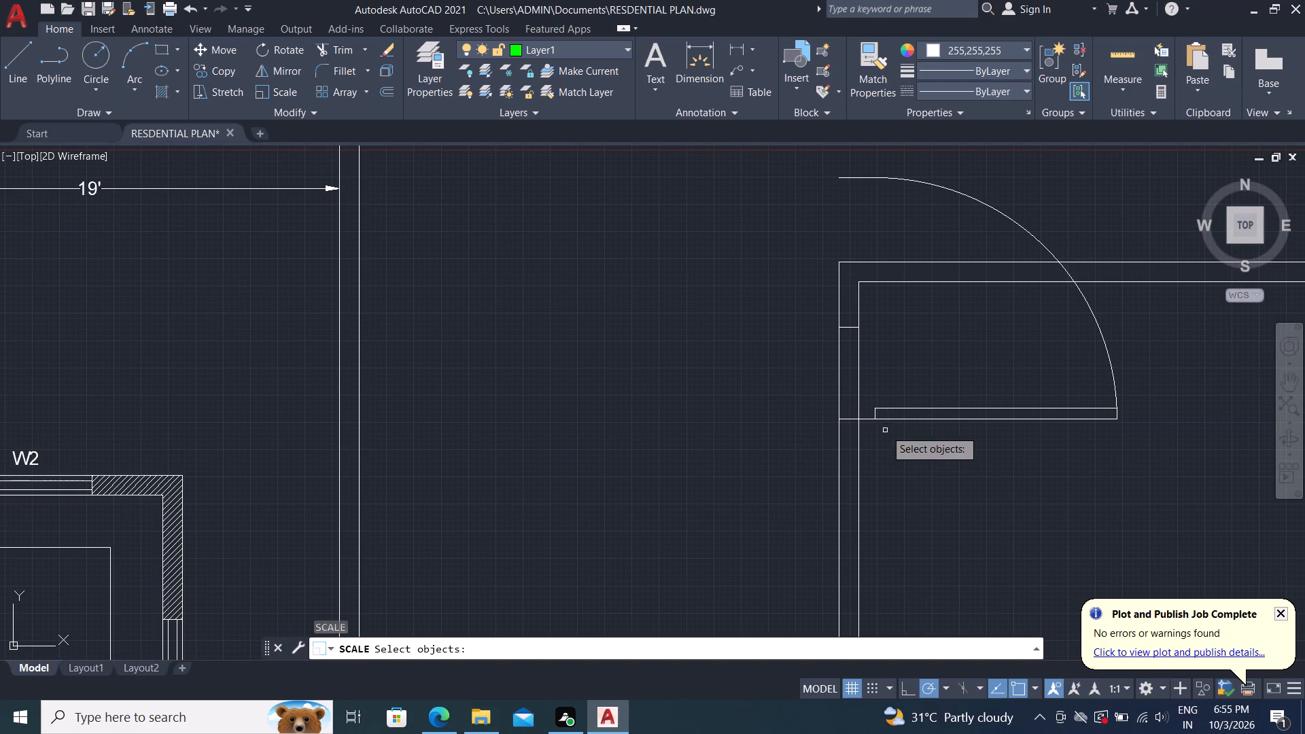
click(885, 418)
right_click(873, 428)
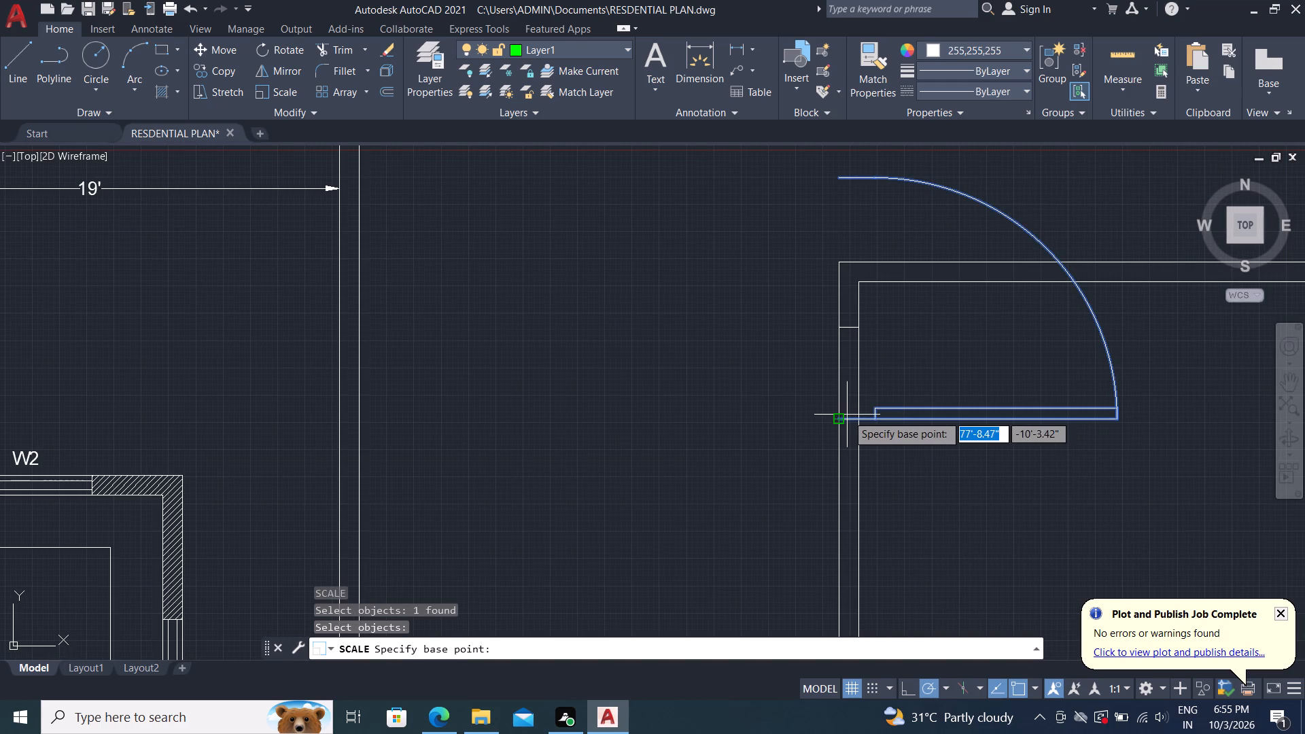
click(840, 419)
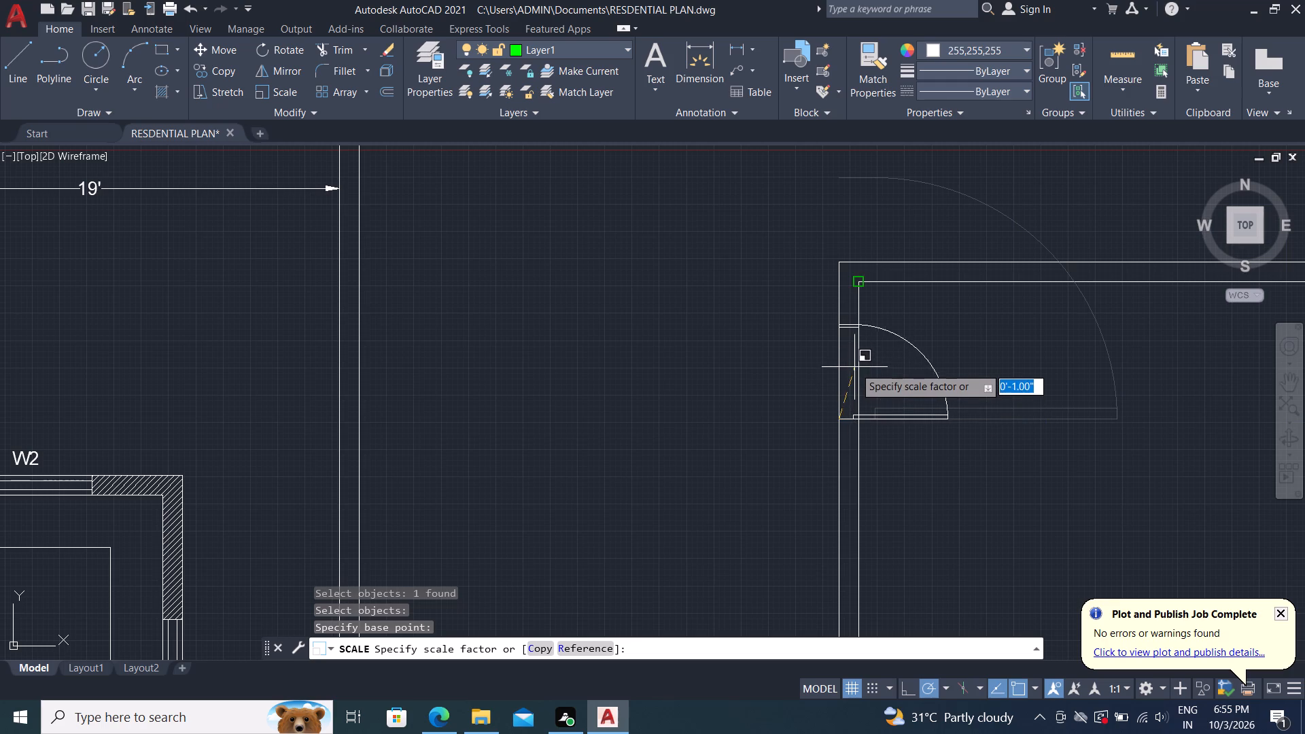
scroll(854, 366, up, 2)
middle_drag(856, 368, 894, 476)
middle_click(897, 499)
scroll(898, 491, up, 2)
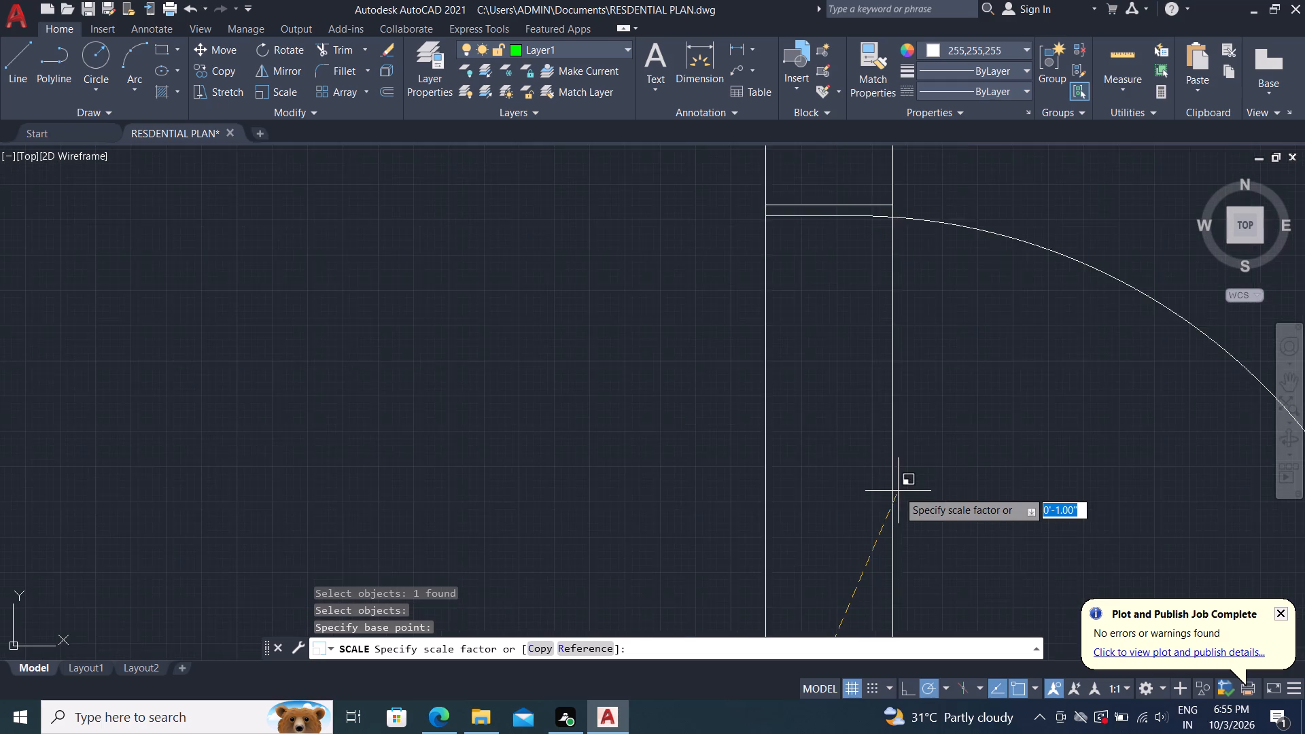
scroll(898, 491, up, 1)
scroll(898, 489, down, 1)
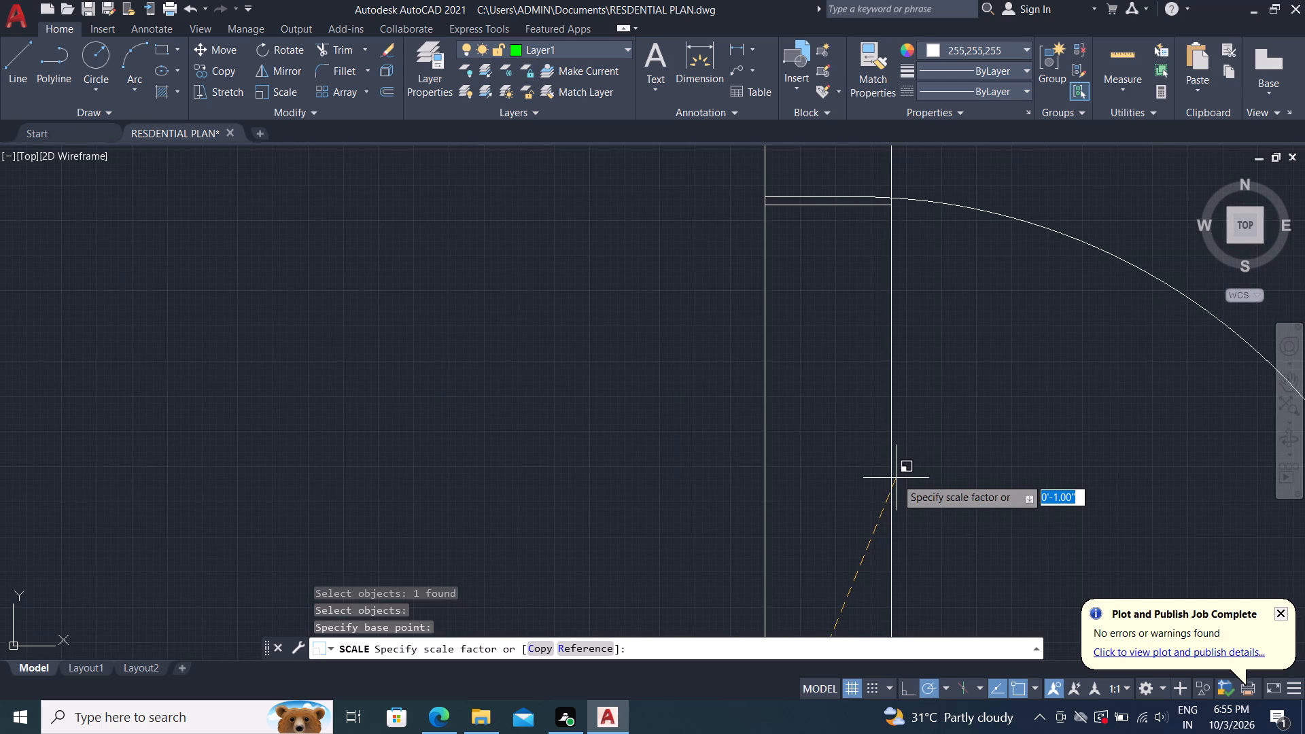
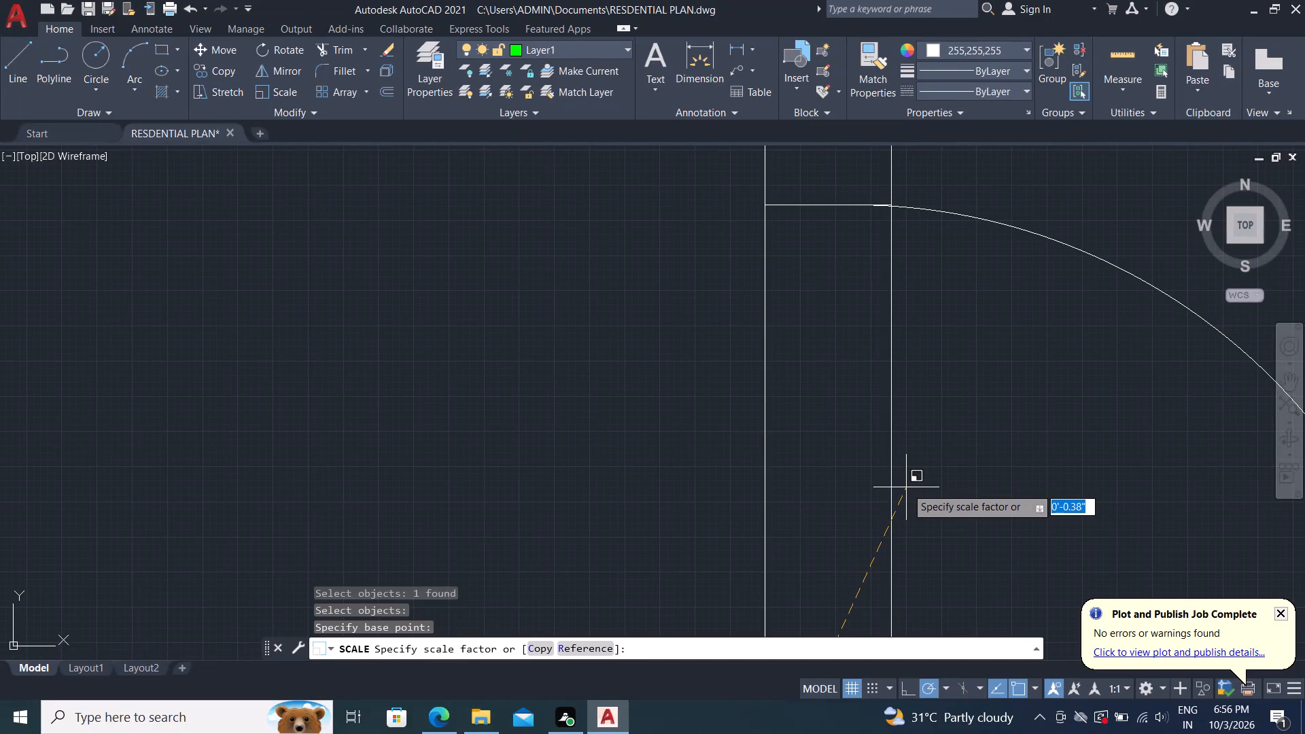
Finish scaling the left wall door from its lower wall corner so its arc meets the upper opening mark.
click(906, 487)
scroll(720, 389, down, 2)
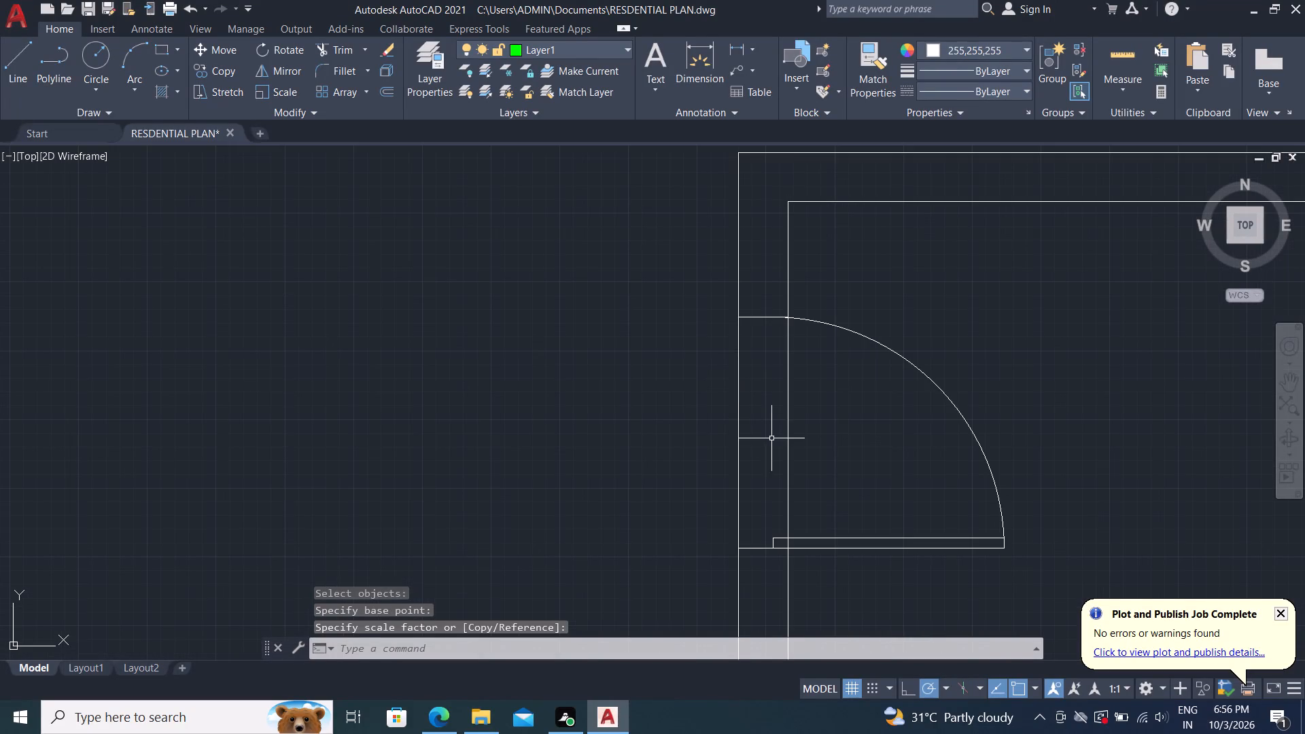
Measure the left wall's door opening along the outer line with a temporary linear dimension.
double_click(737, 43)
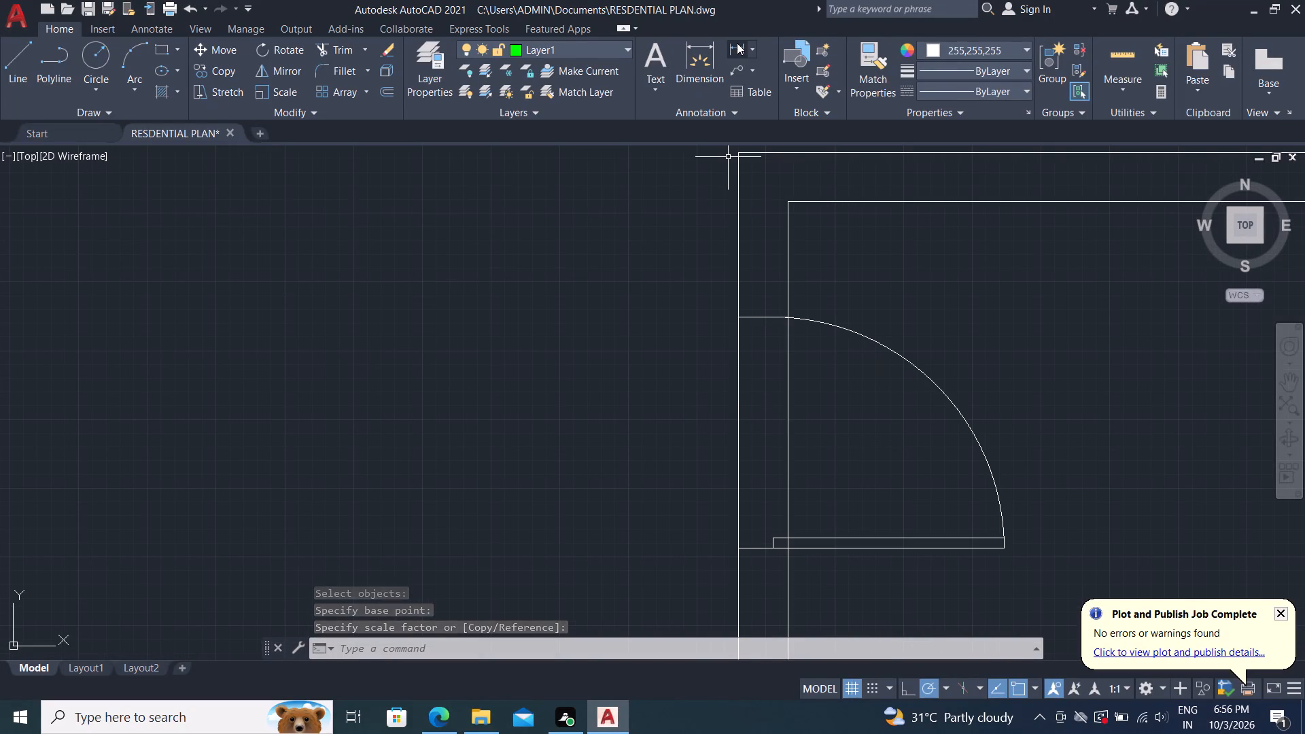
click(741, 319)
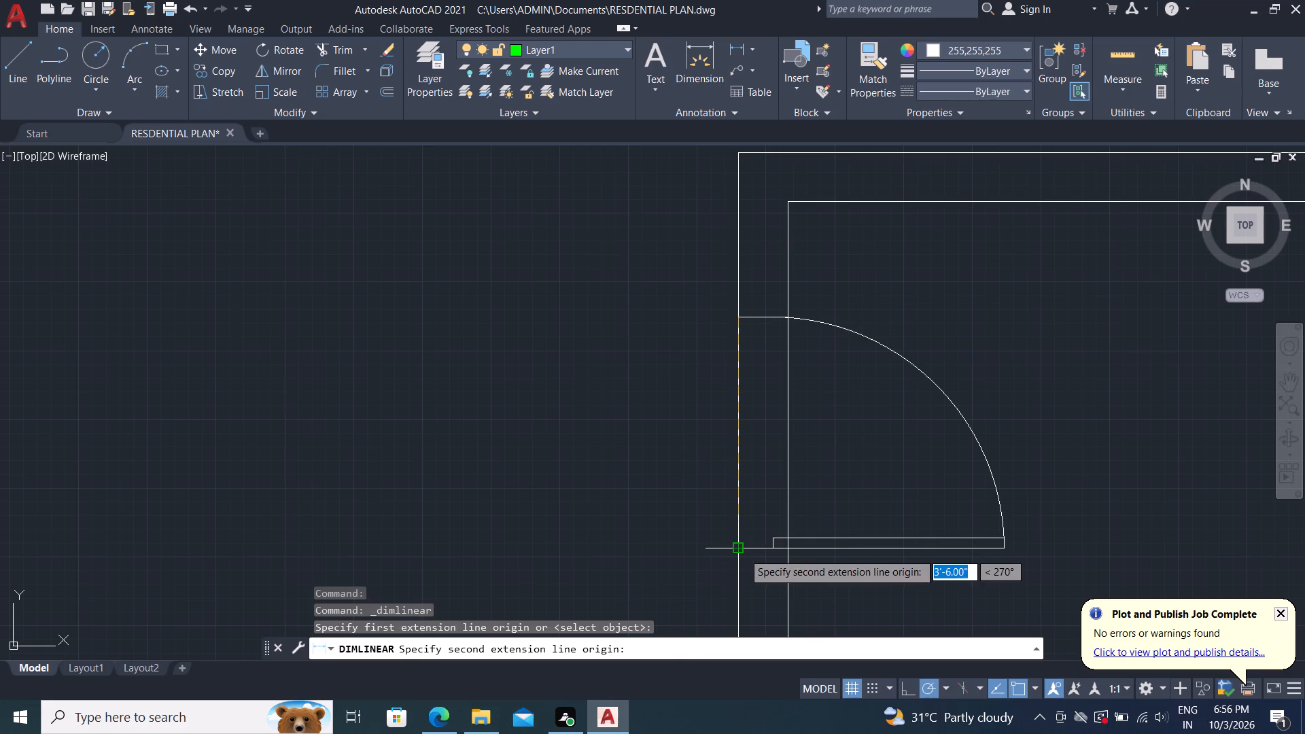
click(743, 550)
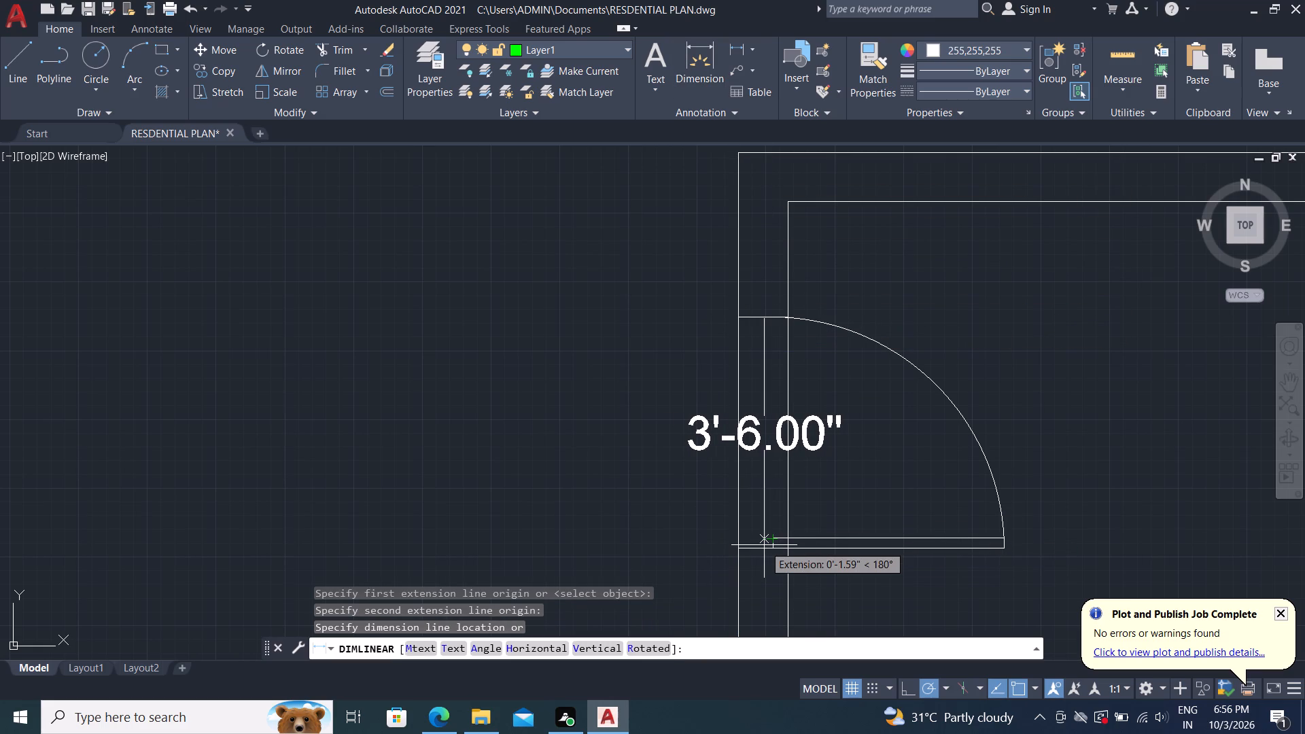
key(grave)
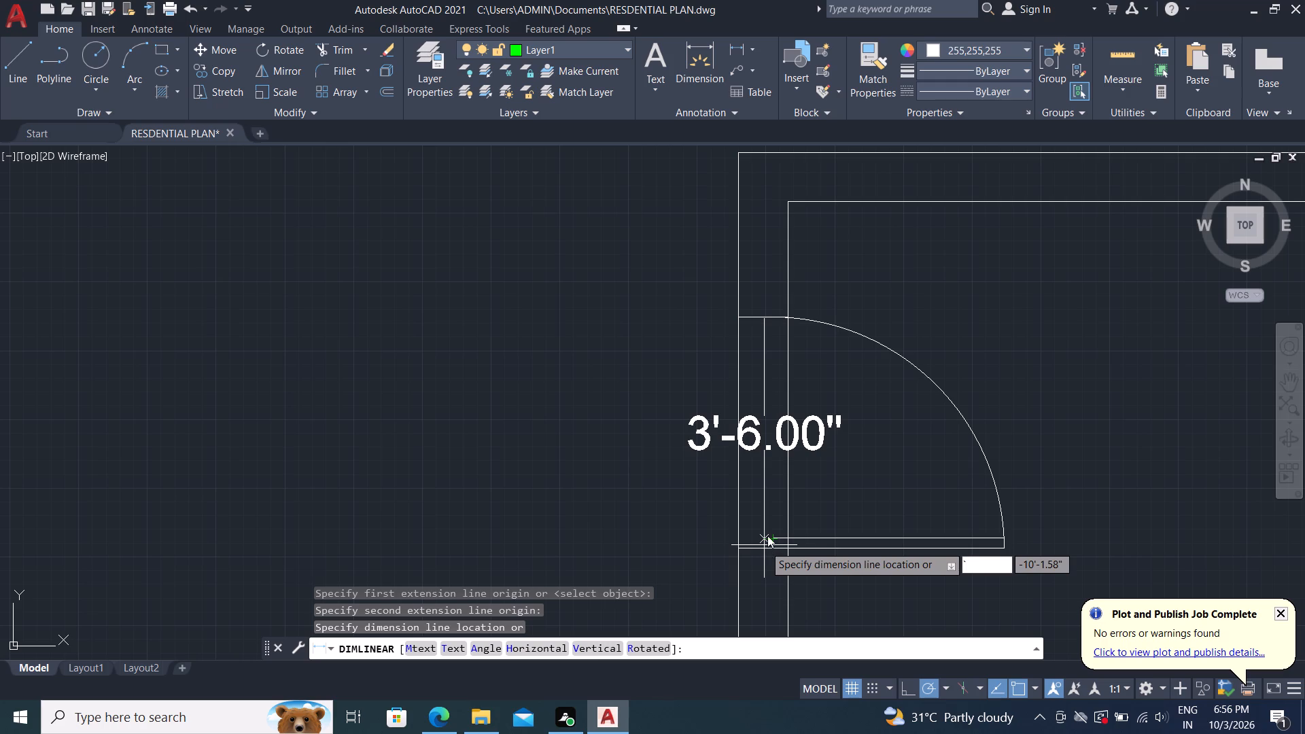
key(Escape)
Copy the left wall door from its lower wall corner to the lower left outer corner of the top-right room, 28'-10" across.
key(c)
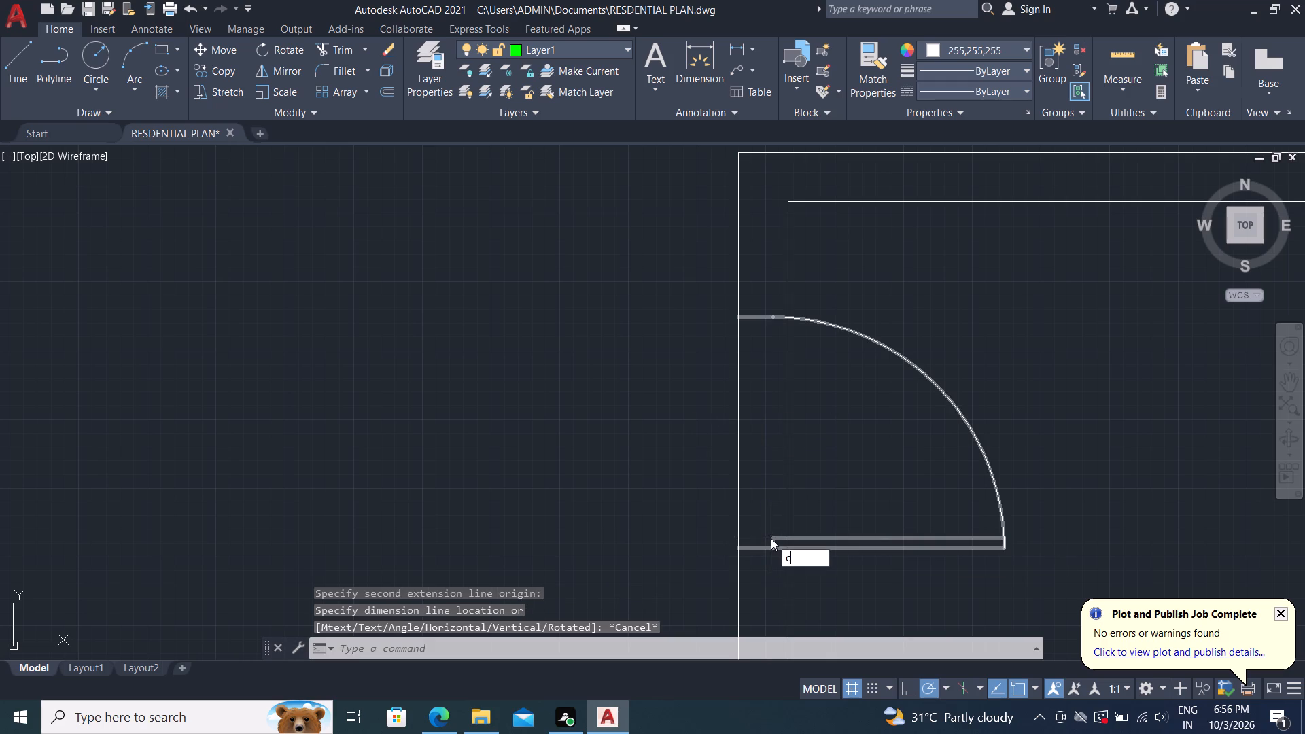
key(o)
key(space)
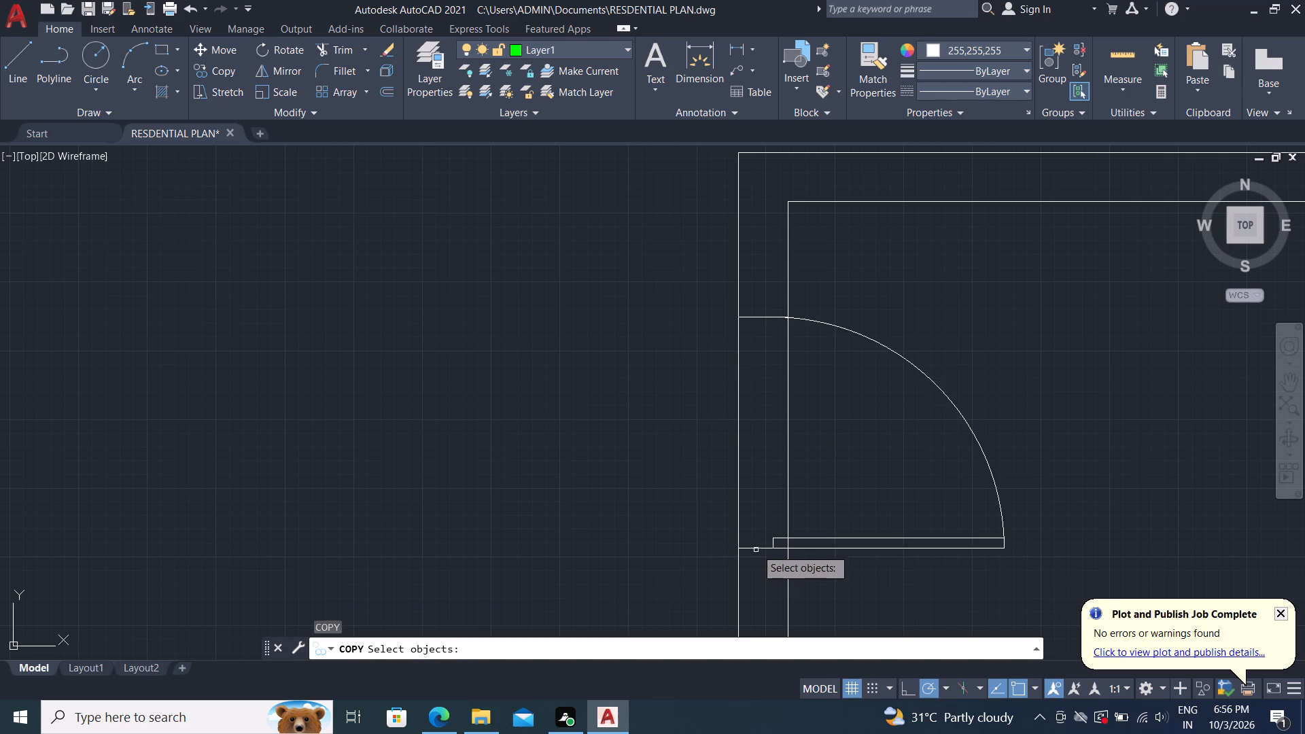
click(759, 550)
right_click(759, 537)
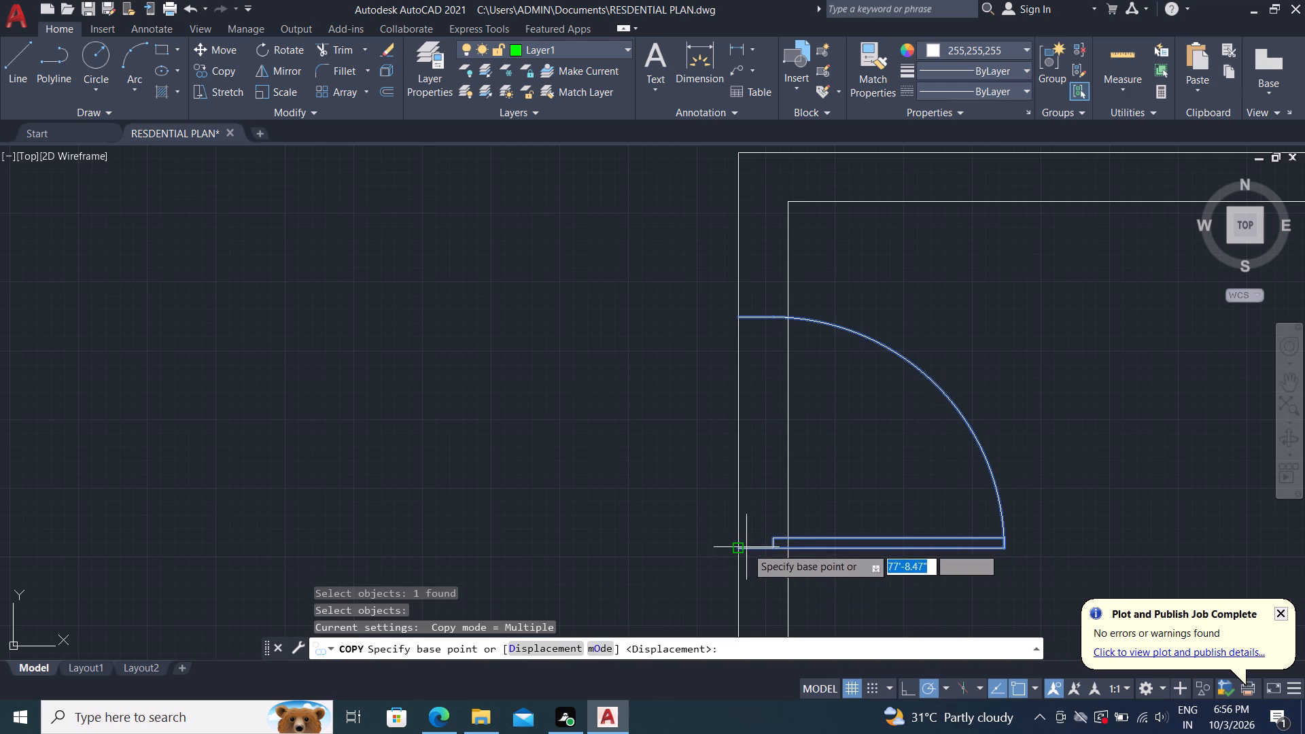
click(742, 550)
scroll(744, 478, down, 3)
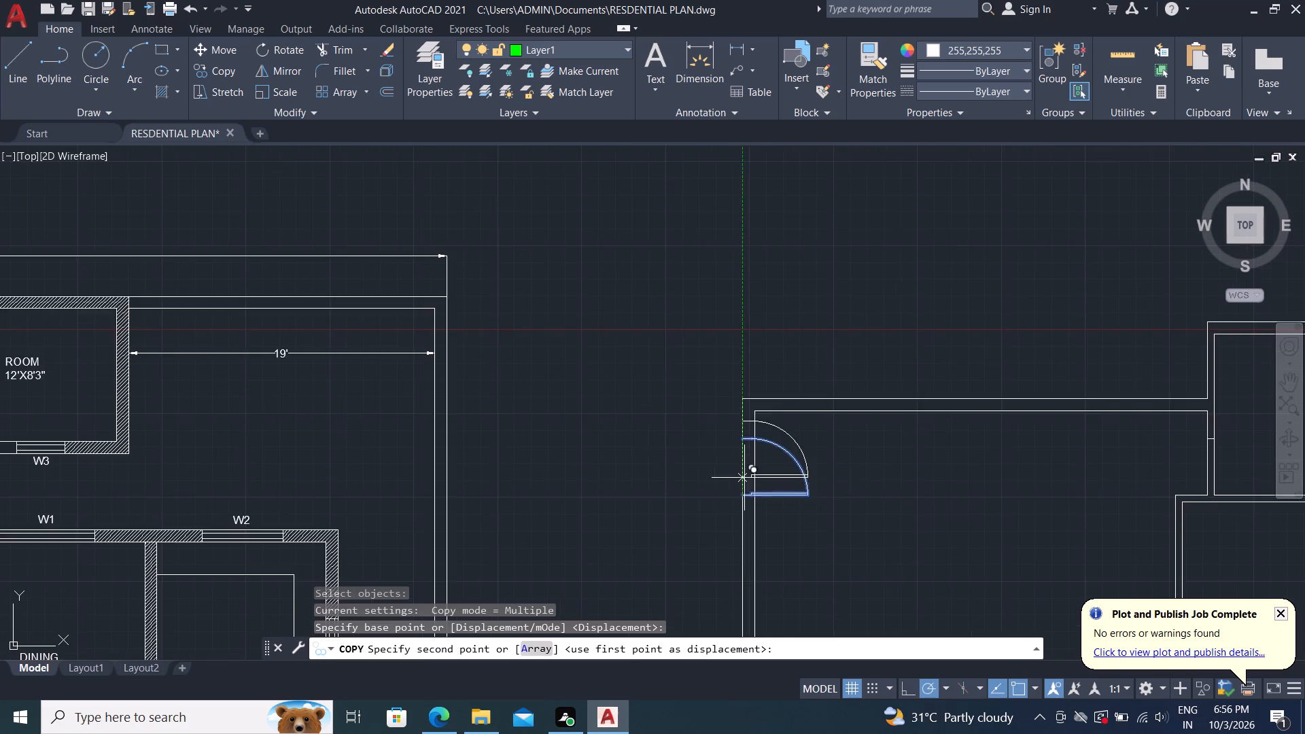
scroll(638, 469, down, 2)
scroll(851, 476, up, 4)
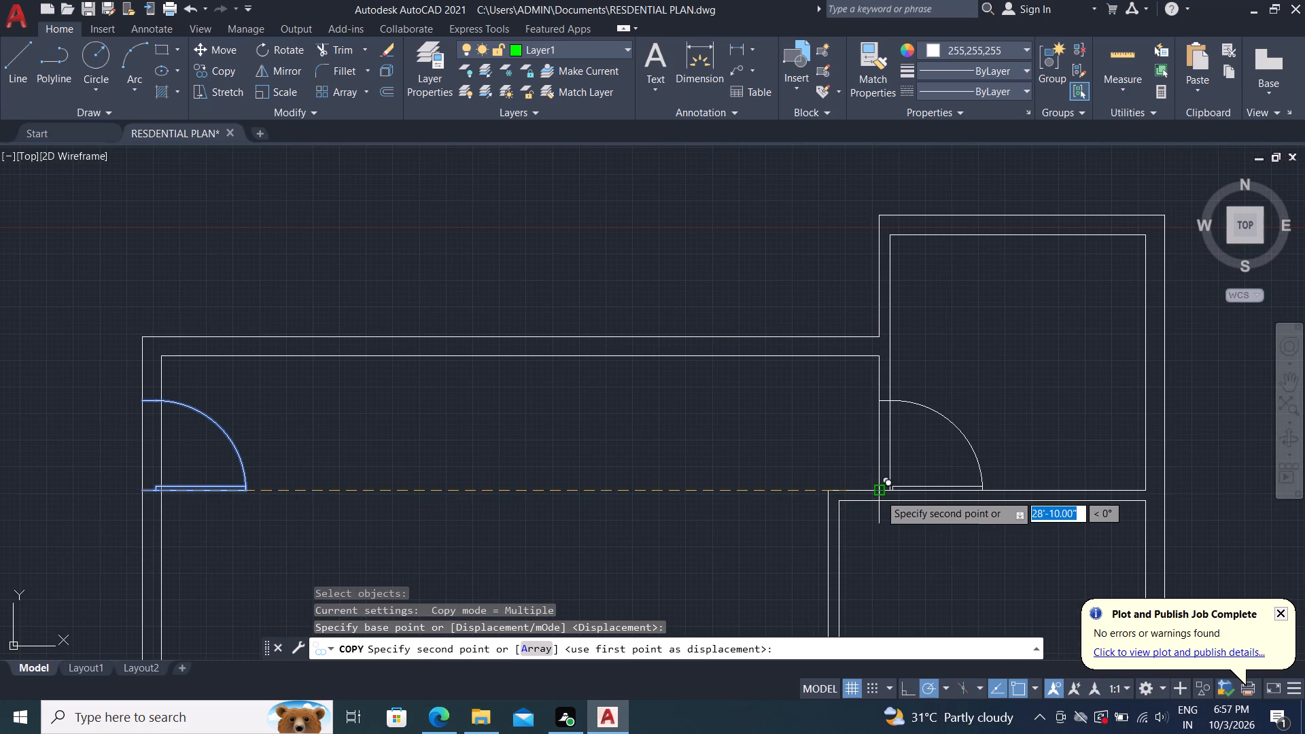
click(880, 494)
key(Escape)
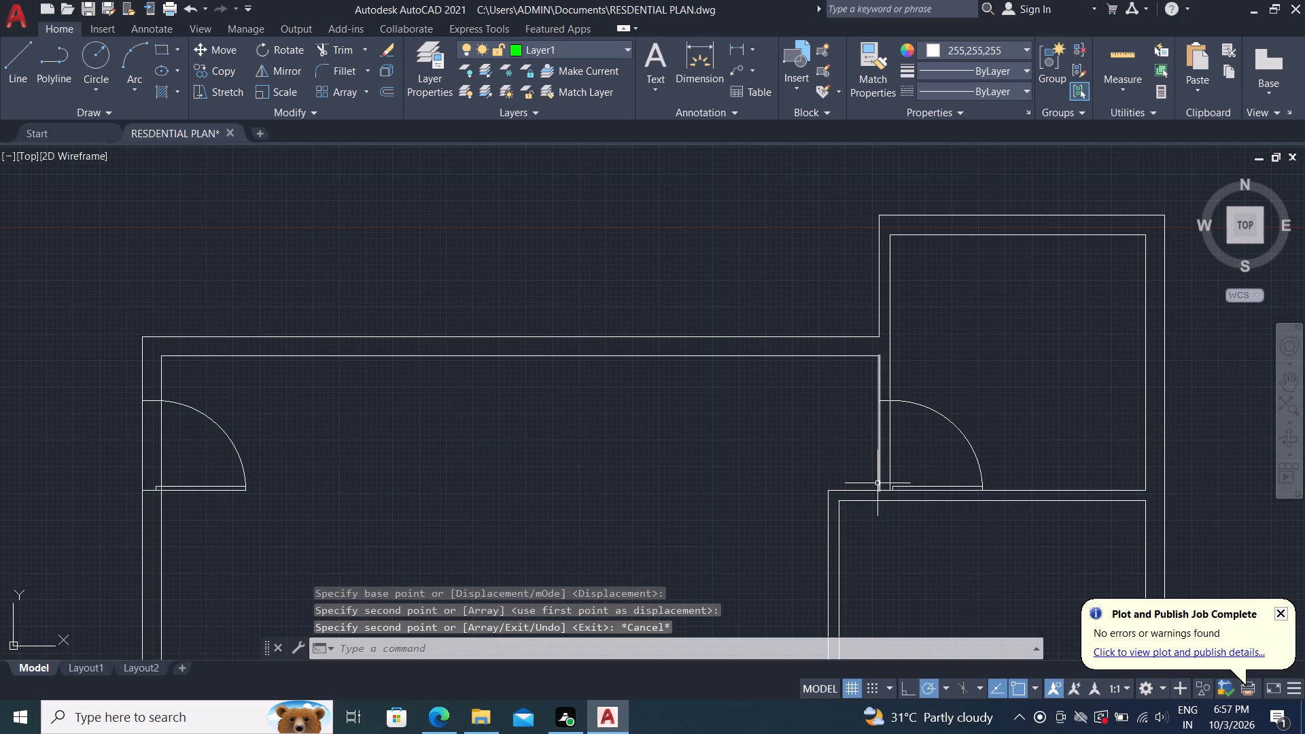
Trim the inner wall lines out of the top-right room's door opening and the left wall's door opening.
text(tr)
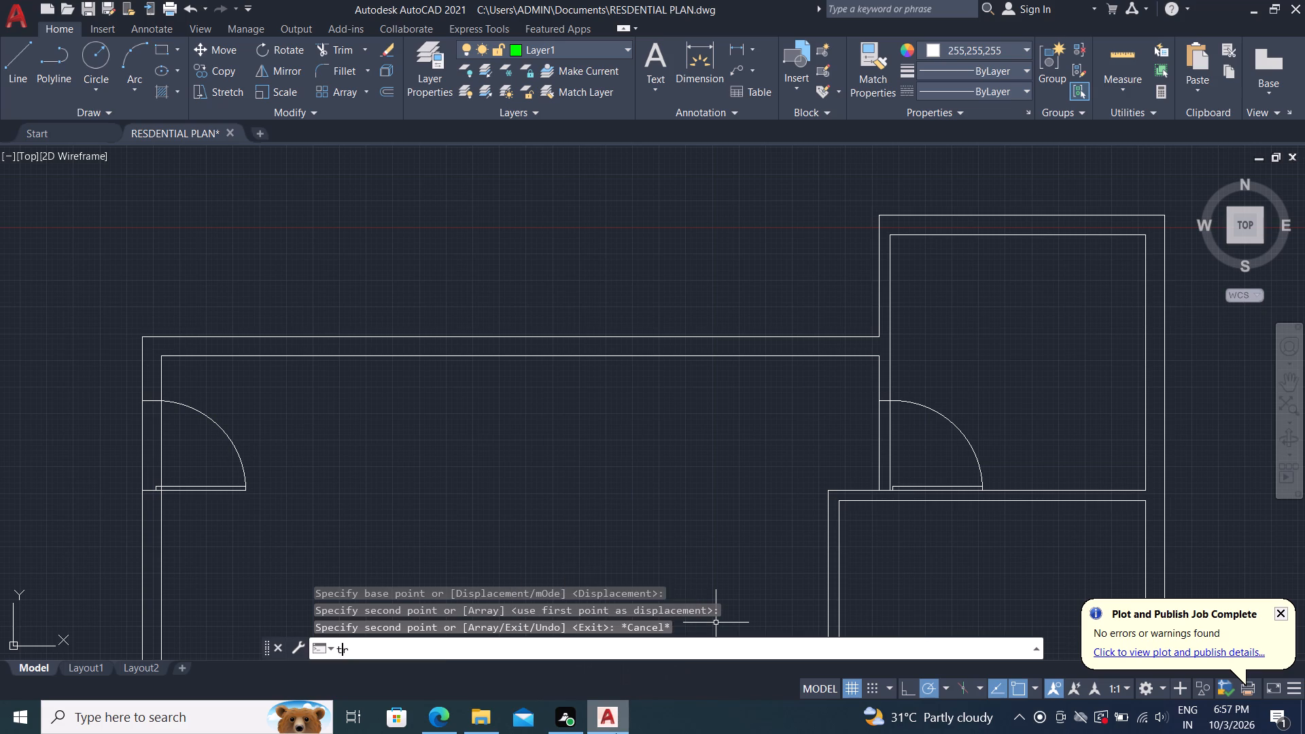
key(space)
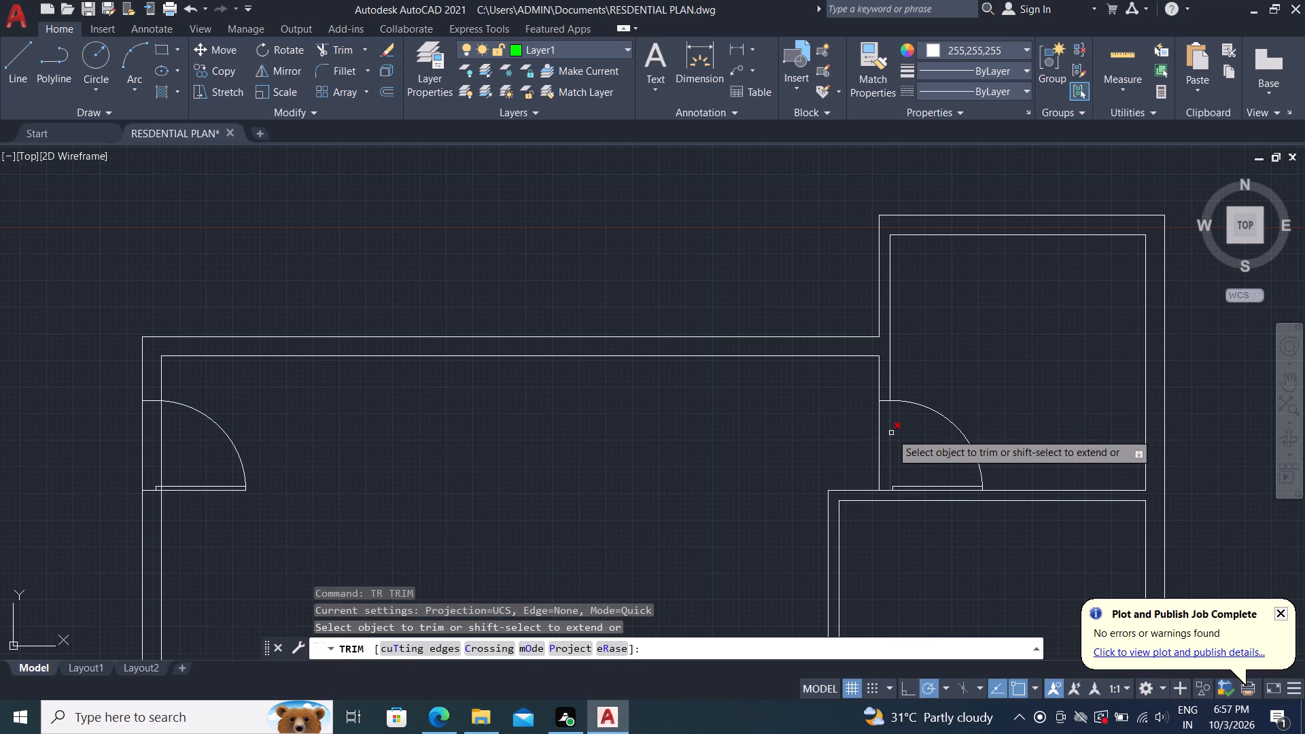
click(892, 433)
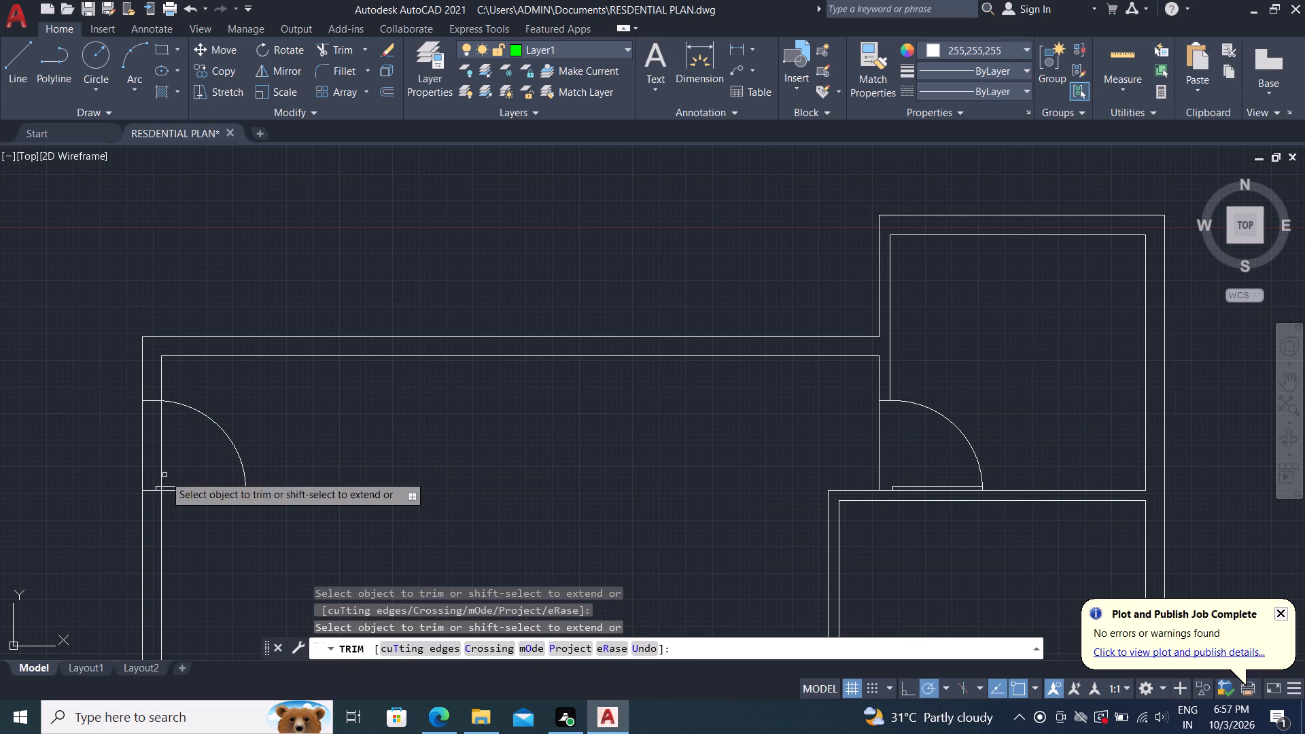
scroll(163, 470, up, 2)
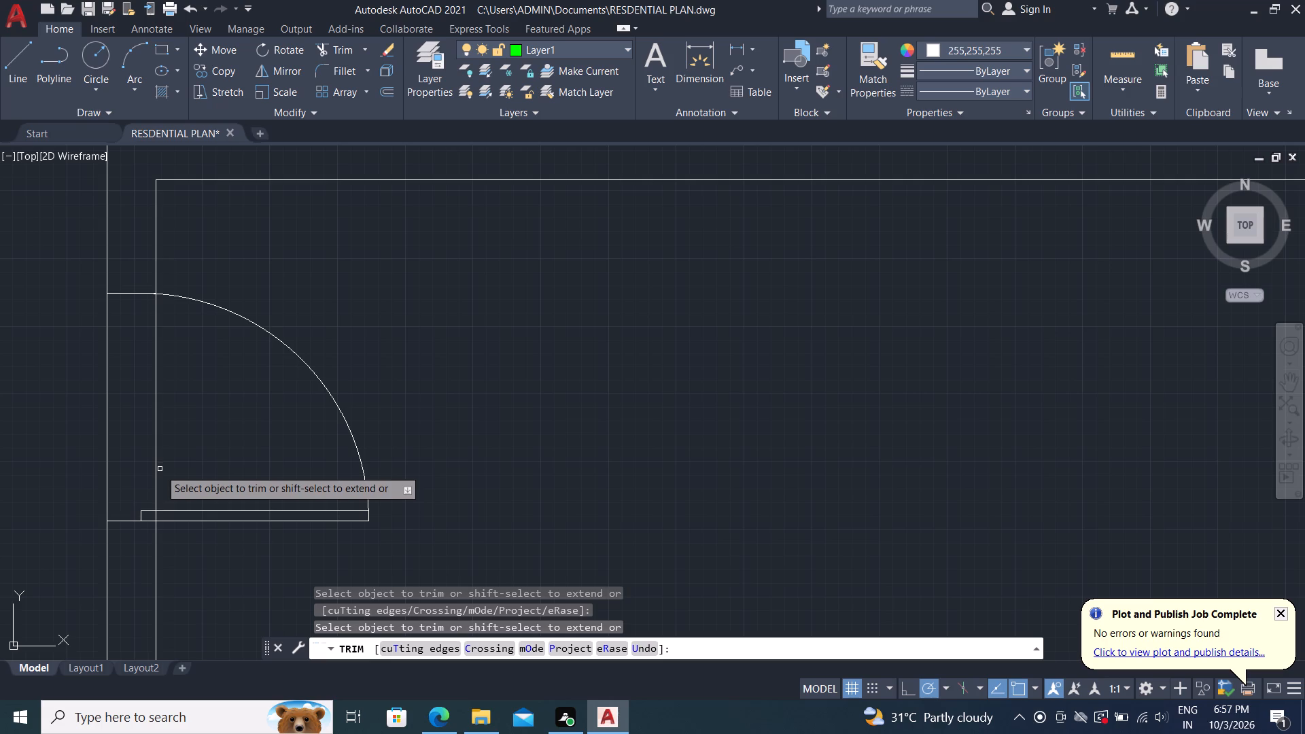
click(147, 466)
click(192, 483)
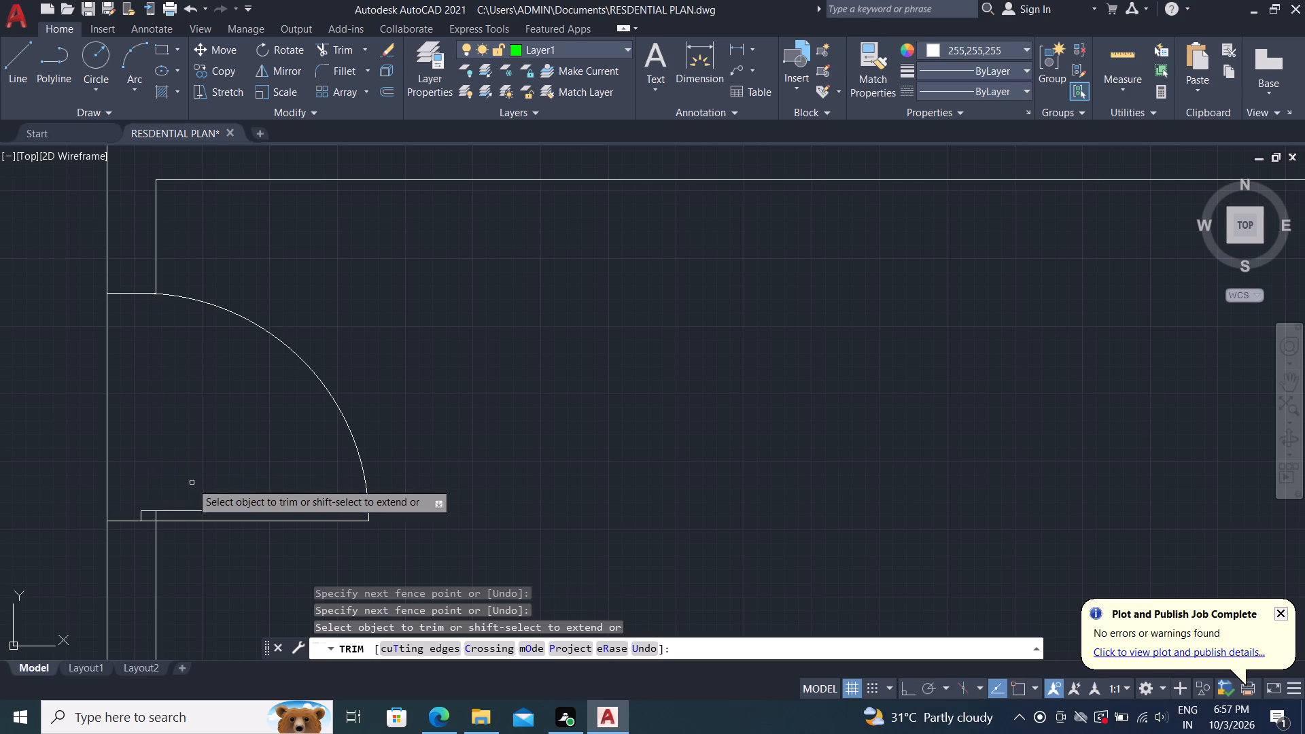
scroll(174, 521, up, 3)
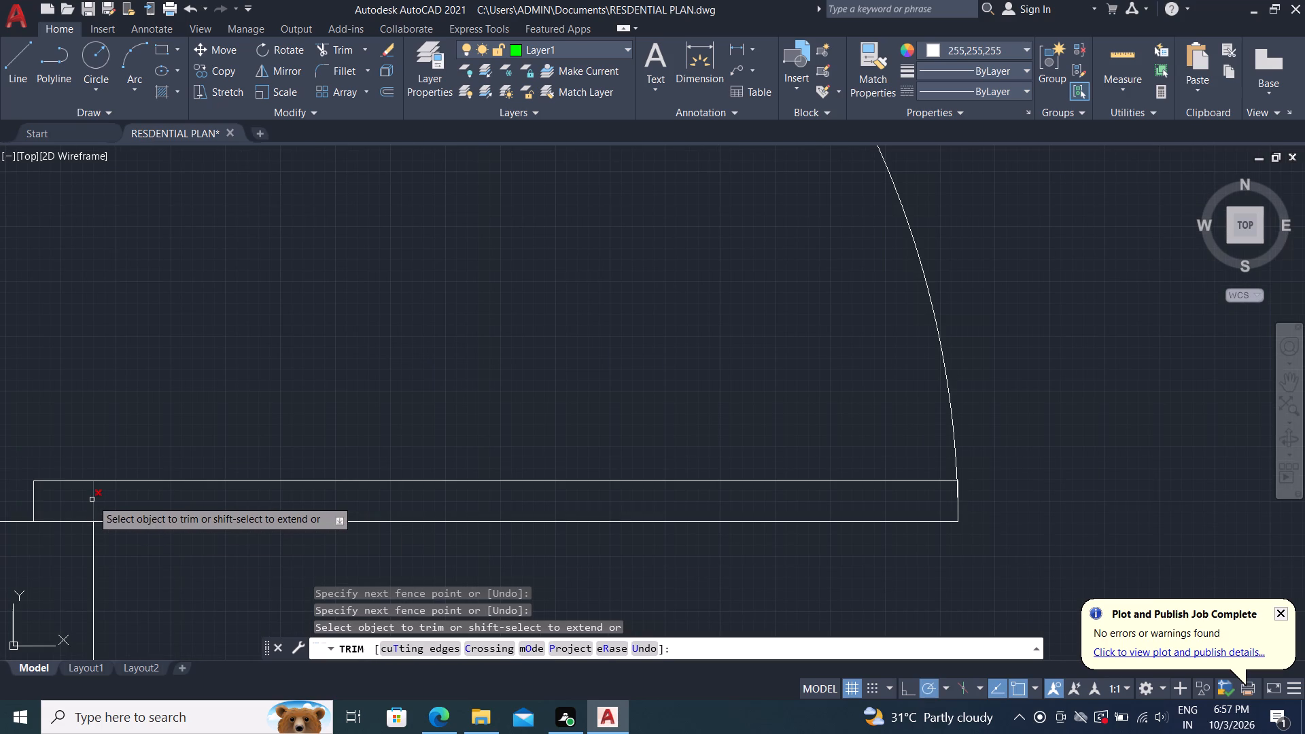
click(92, 500)
Trim the left wall's inner line between the two lines of the upper partition.
scroll(179, 430, down, 6)
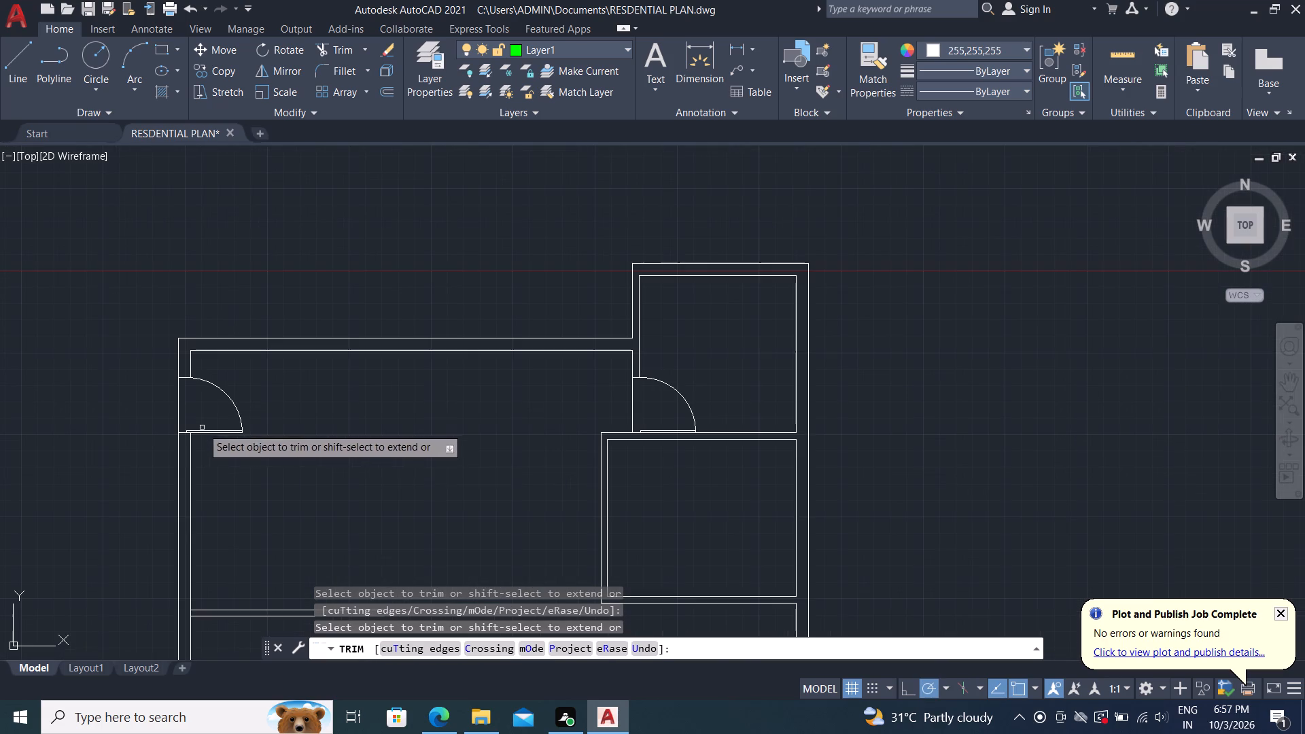
scroll(408, 485, down, 1)
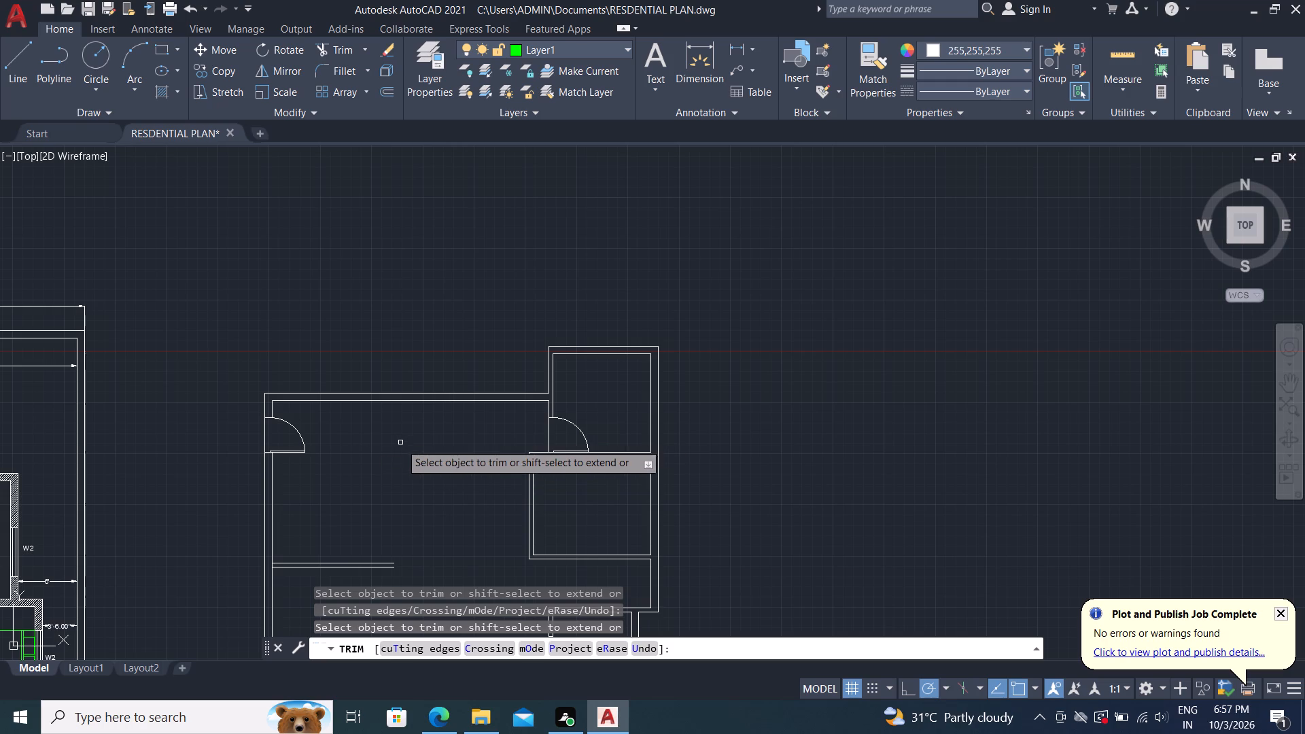
scroll(379, 521, up, 1)
middle_drag(379, 521, 404, 463)
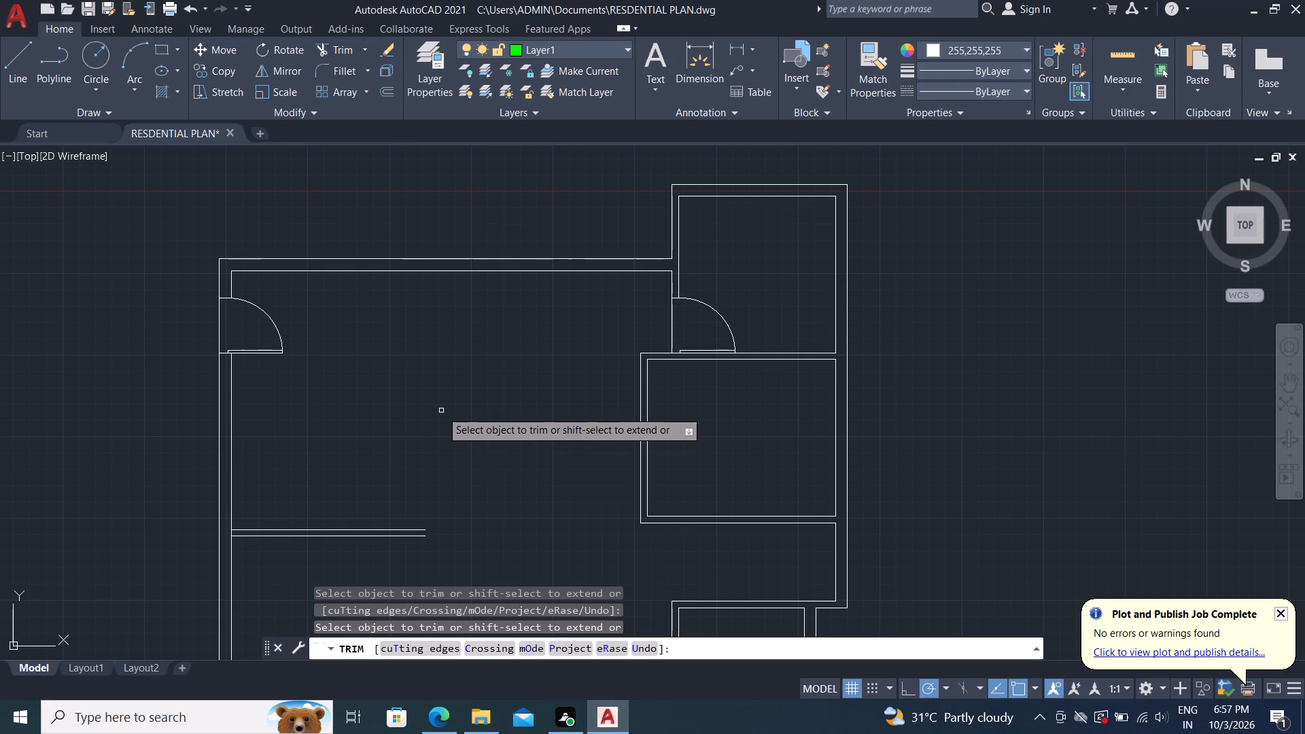
middle_drag(439, 409, 512, 324)
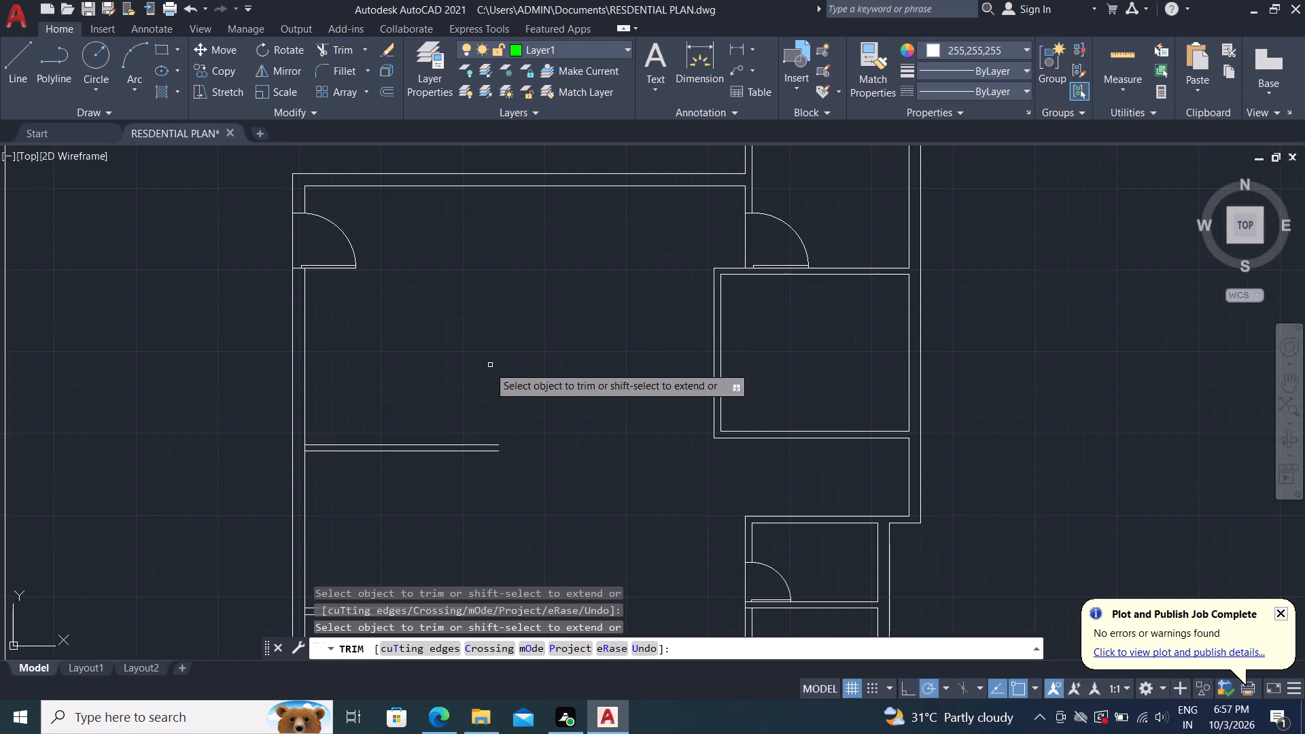
scroll(343, 445, up, 3)
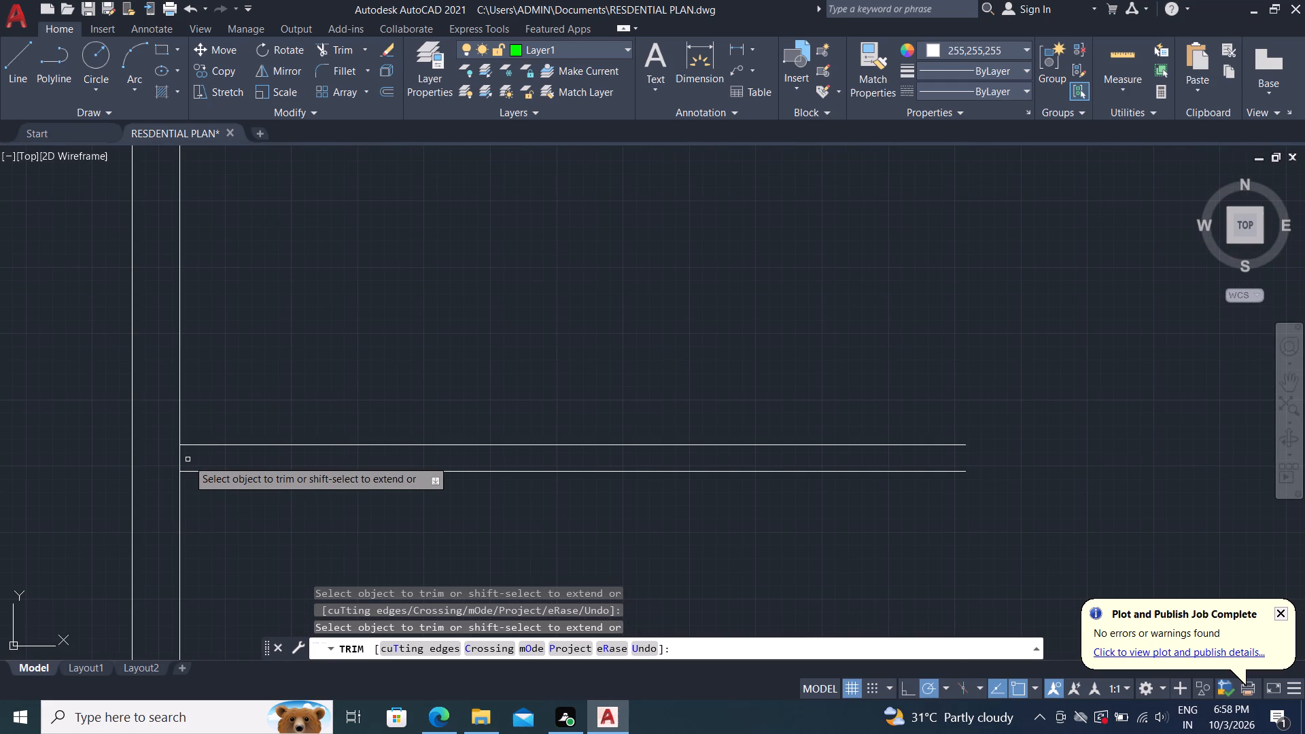
click(179, 457)
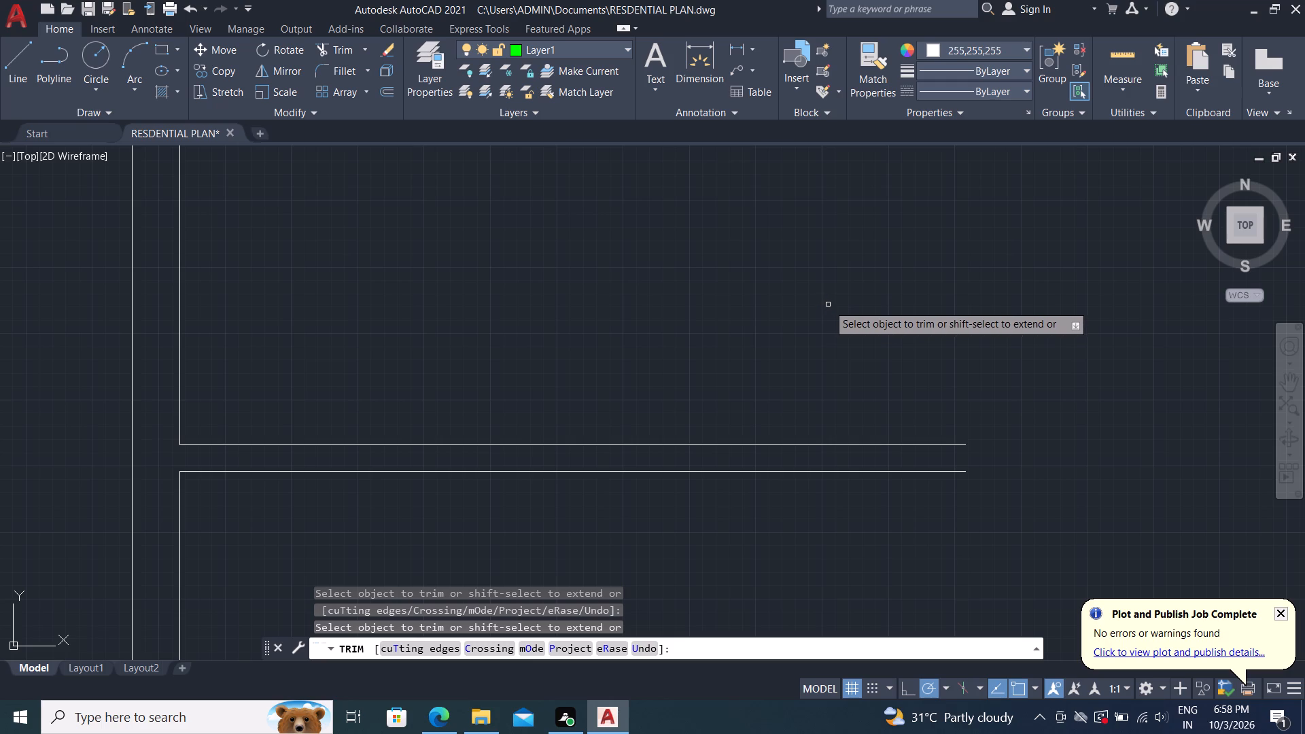
scroll(830, 310, down, 2)
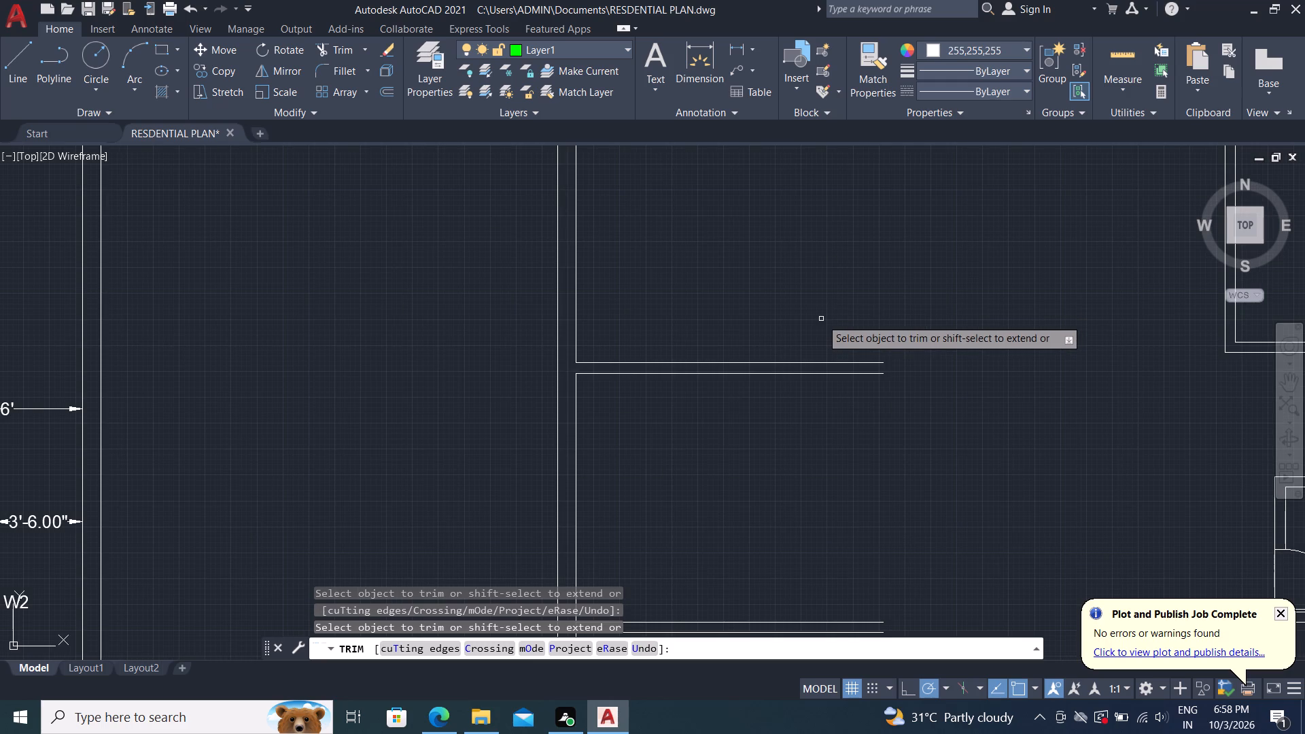
key(Escape)
Offset the left wall's inner line 10' into the room between its door and the upper partition.
text(o)
key(space)
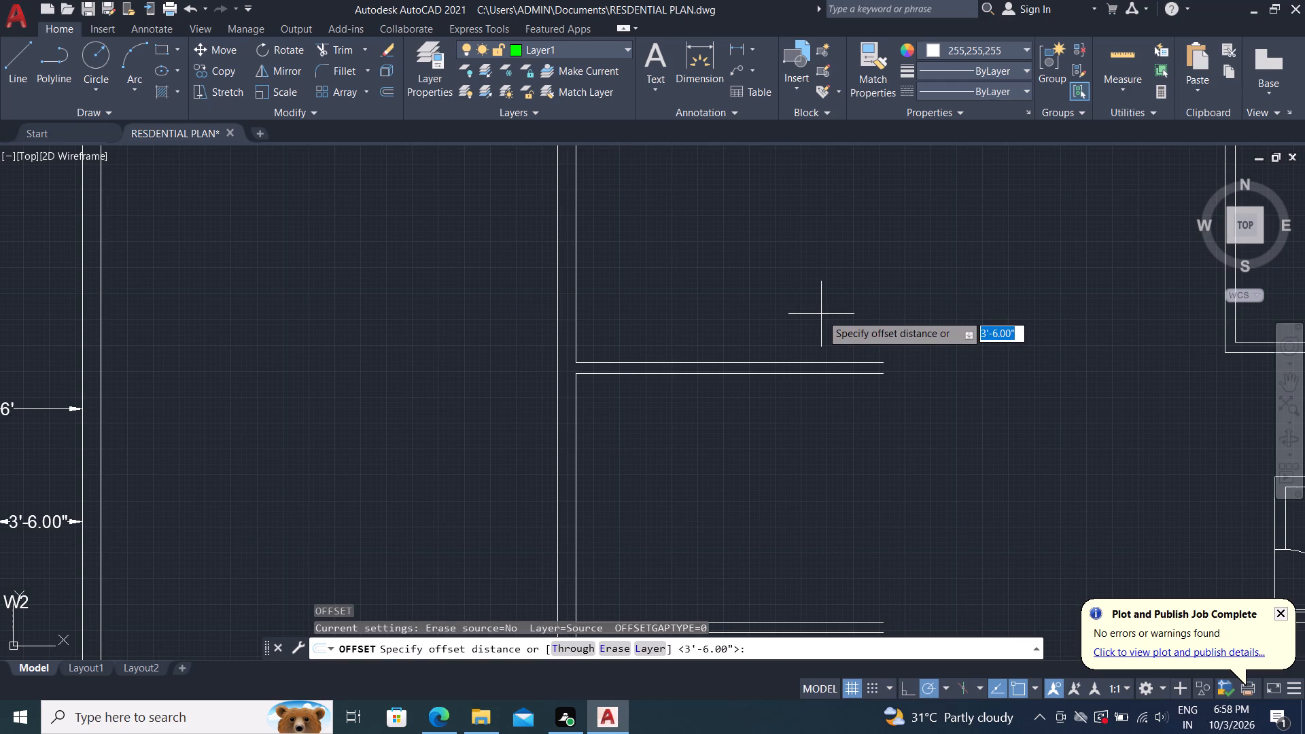
key(1)
key(o)
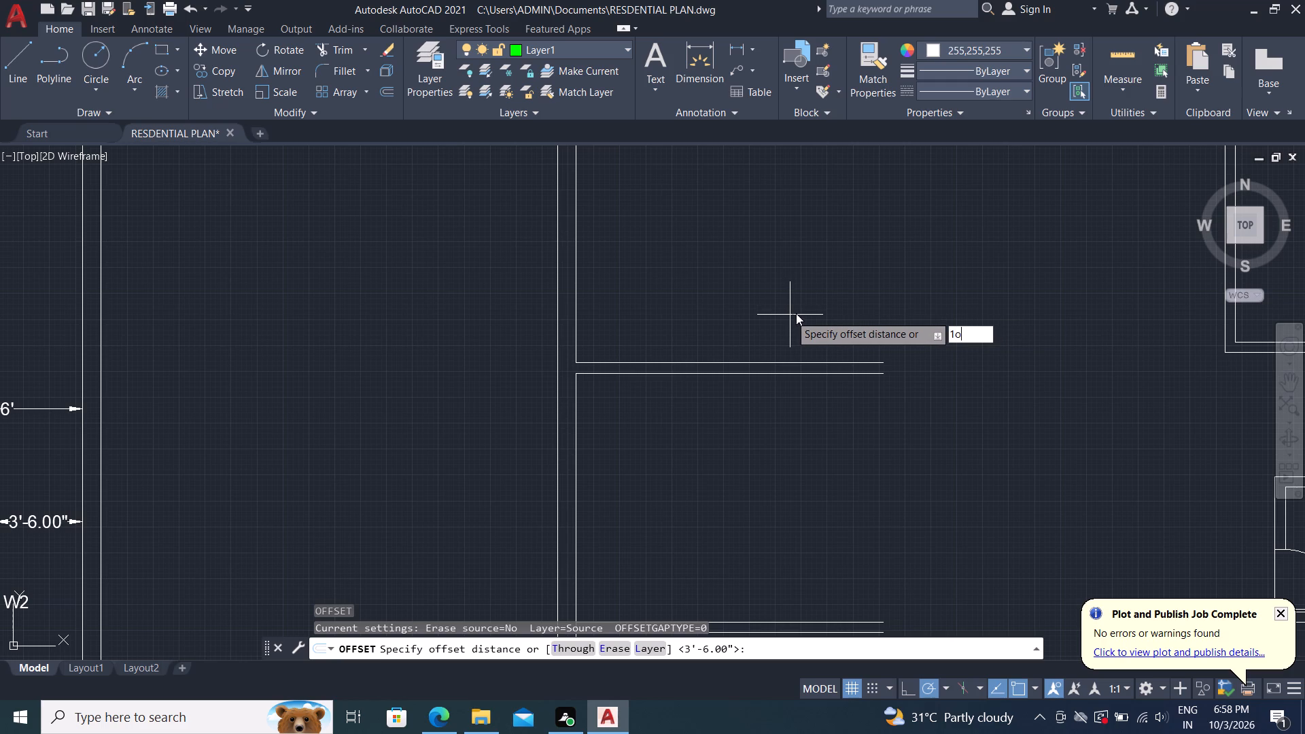
key(BackSpace)
key(0)
text(')
key(space)
scroll(790, 315, down, 1)
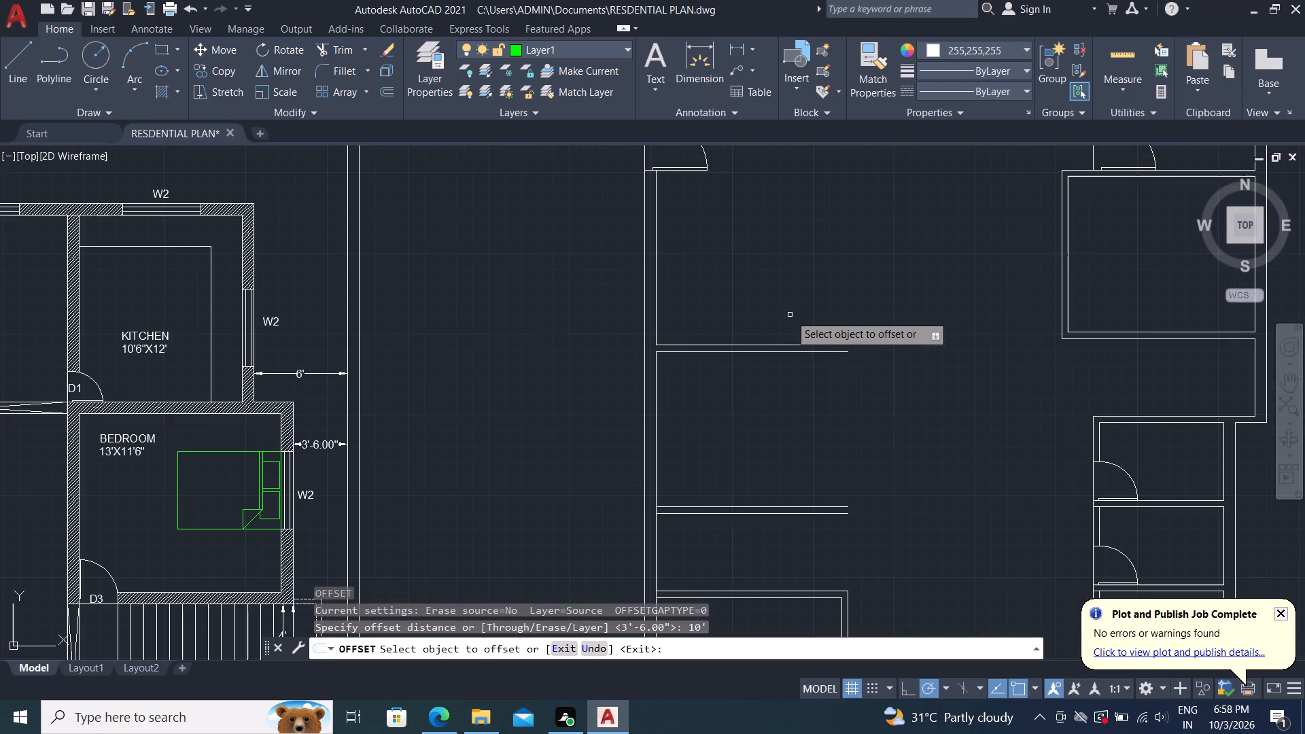
click(657, 277)
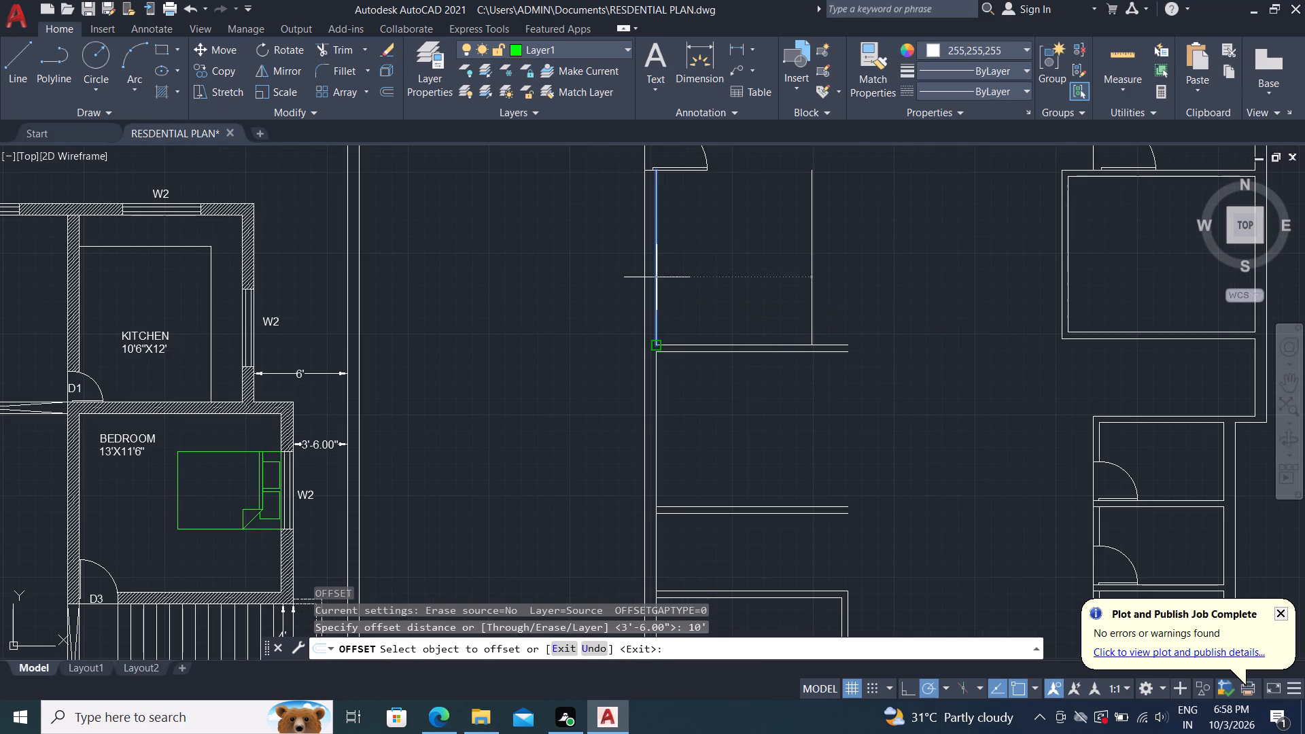
click(842, 264)
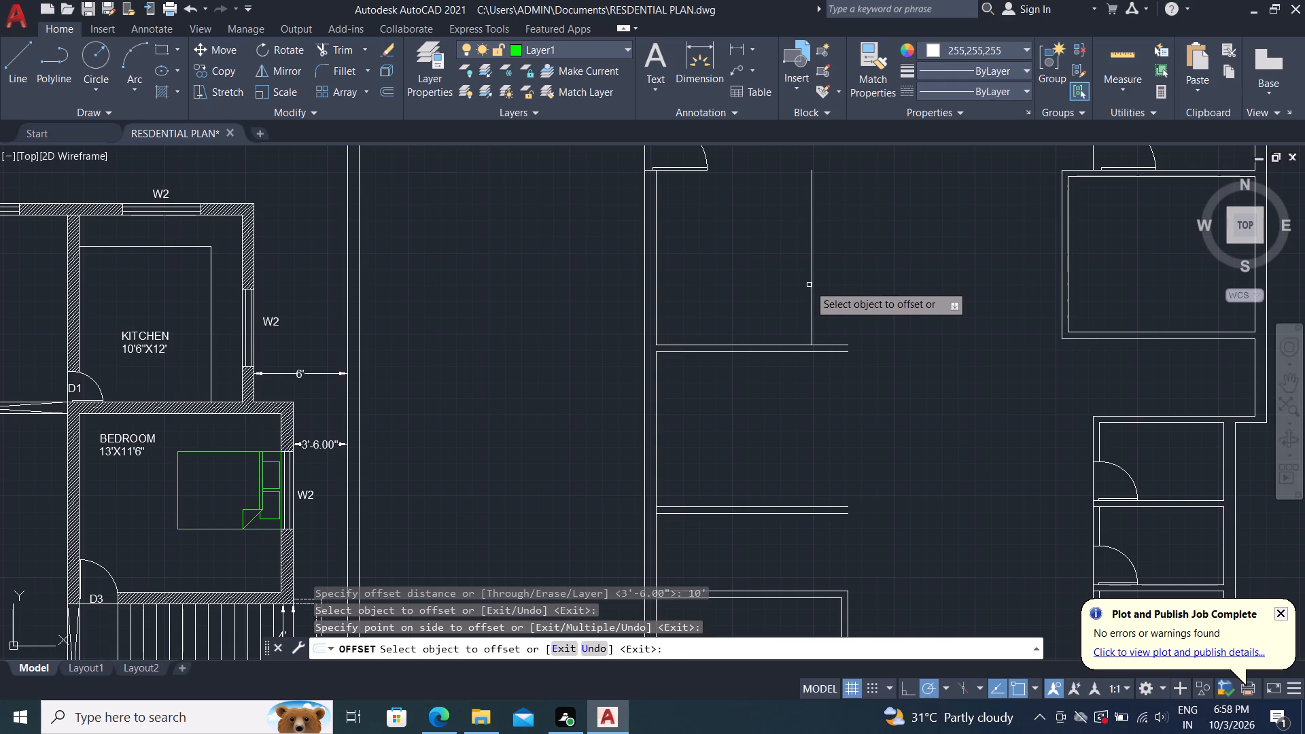
key(Escape)
Extend the 10' offset line down across both left-side partitions to the lower line of the bottom-left room's top wall.
key(e)
text(x)
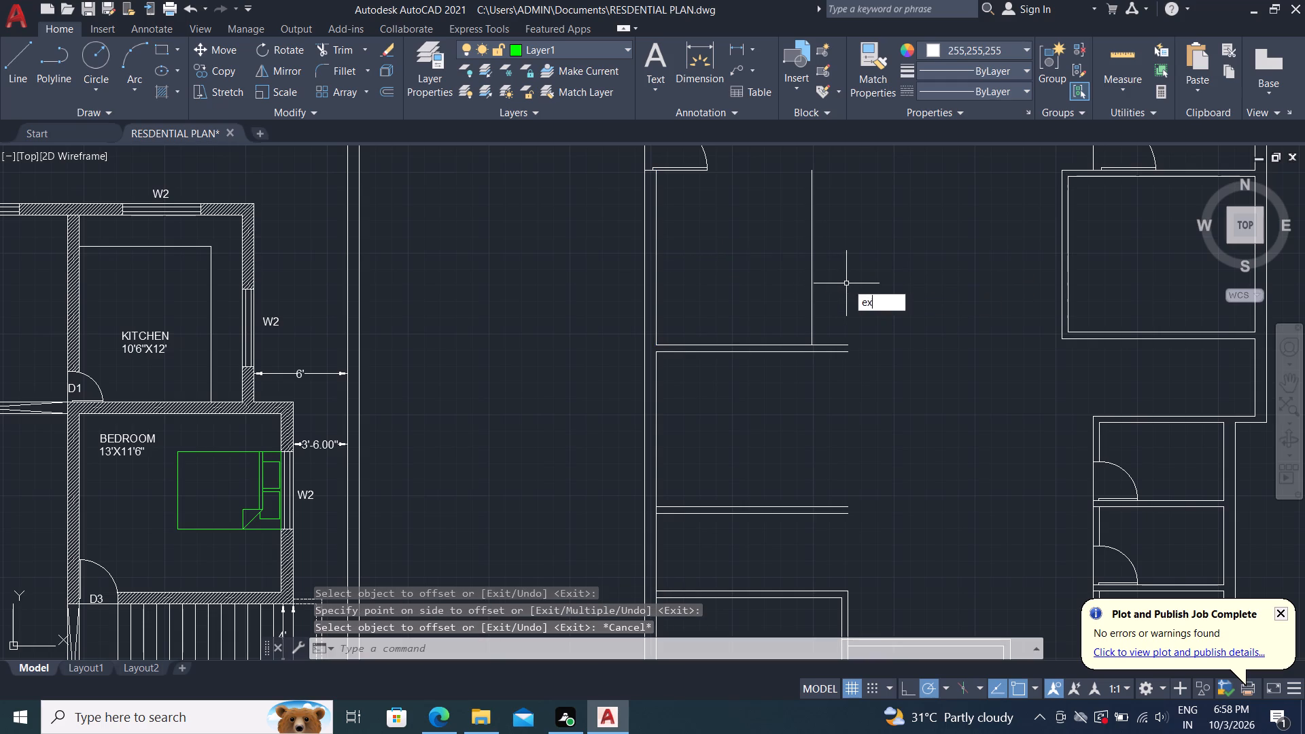
key(space)
click(813, 302)
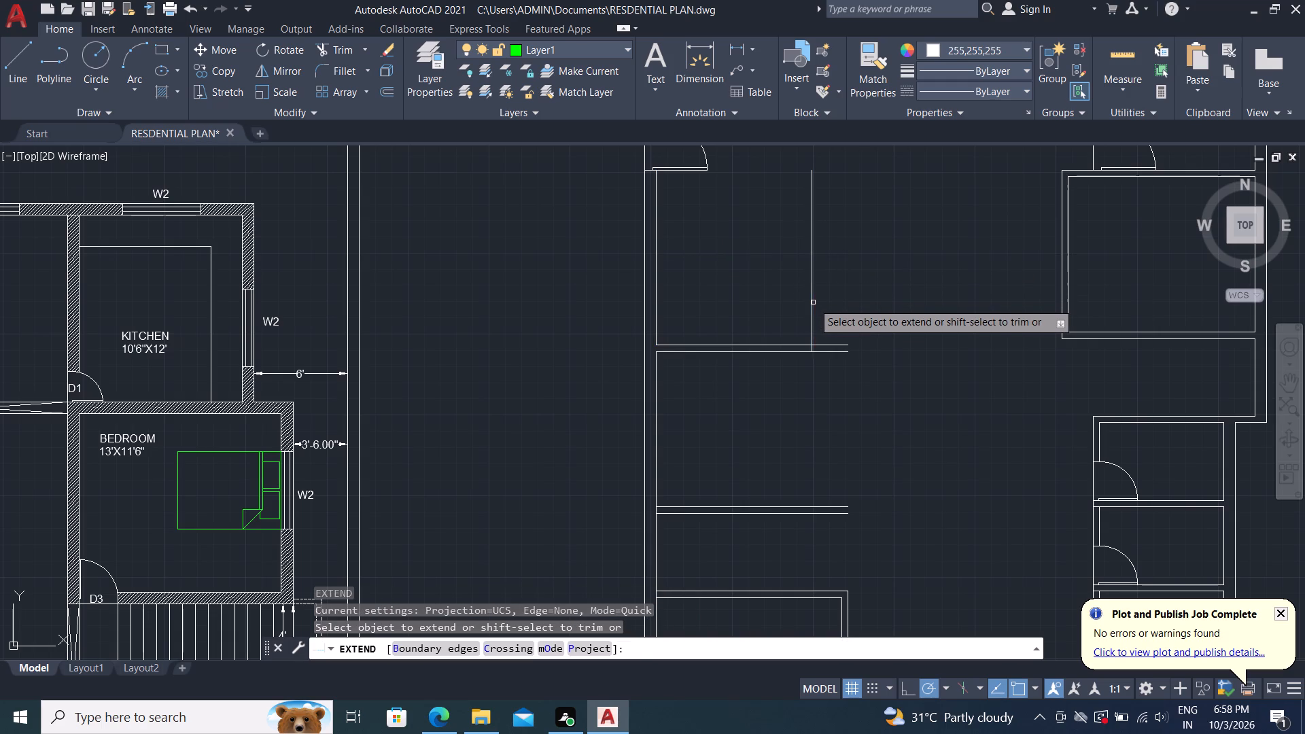
click(814, 305)
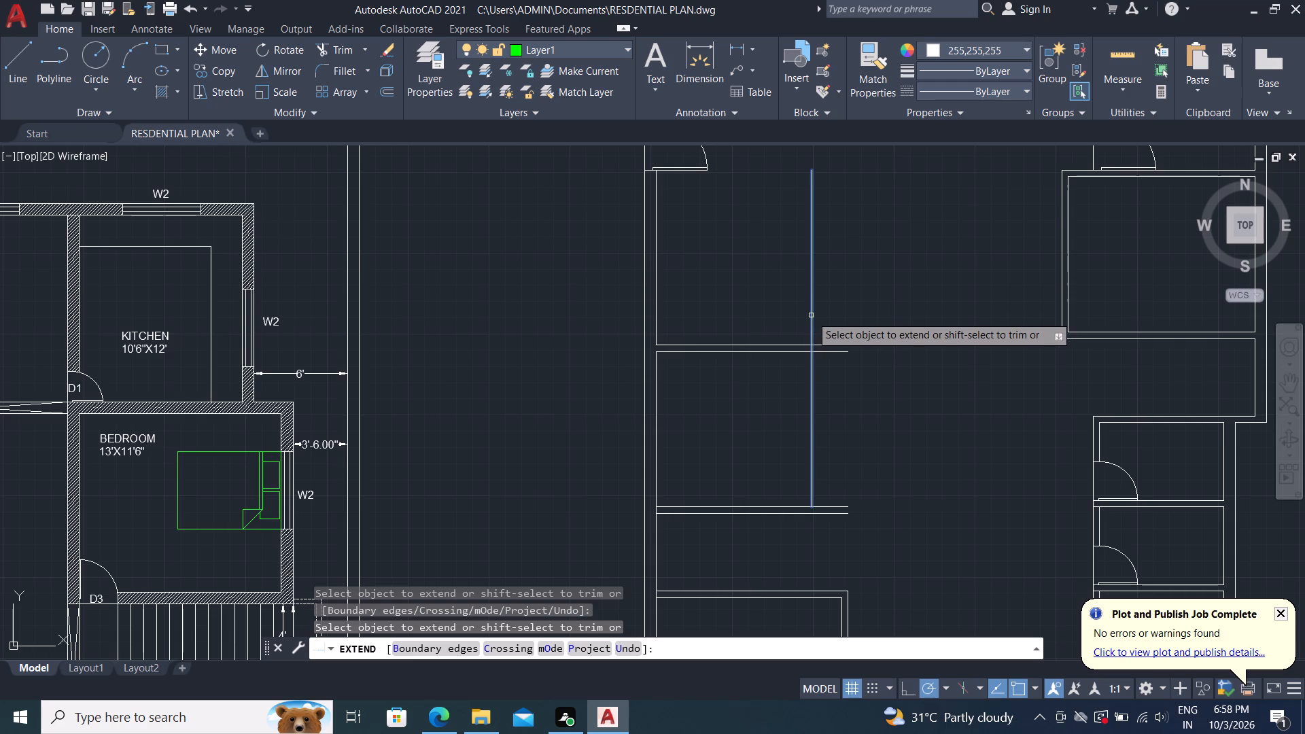
click(812, 315)
click(812, 323)
click(812, 323)
click(812, 324)
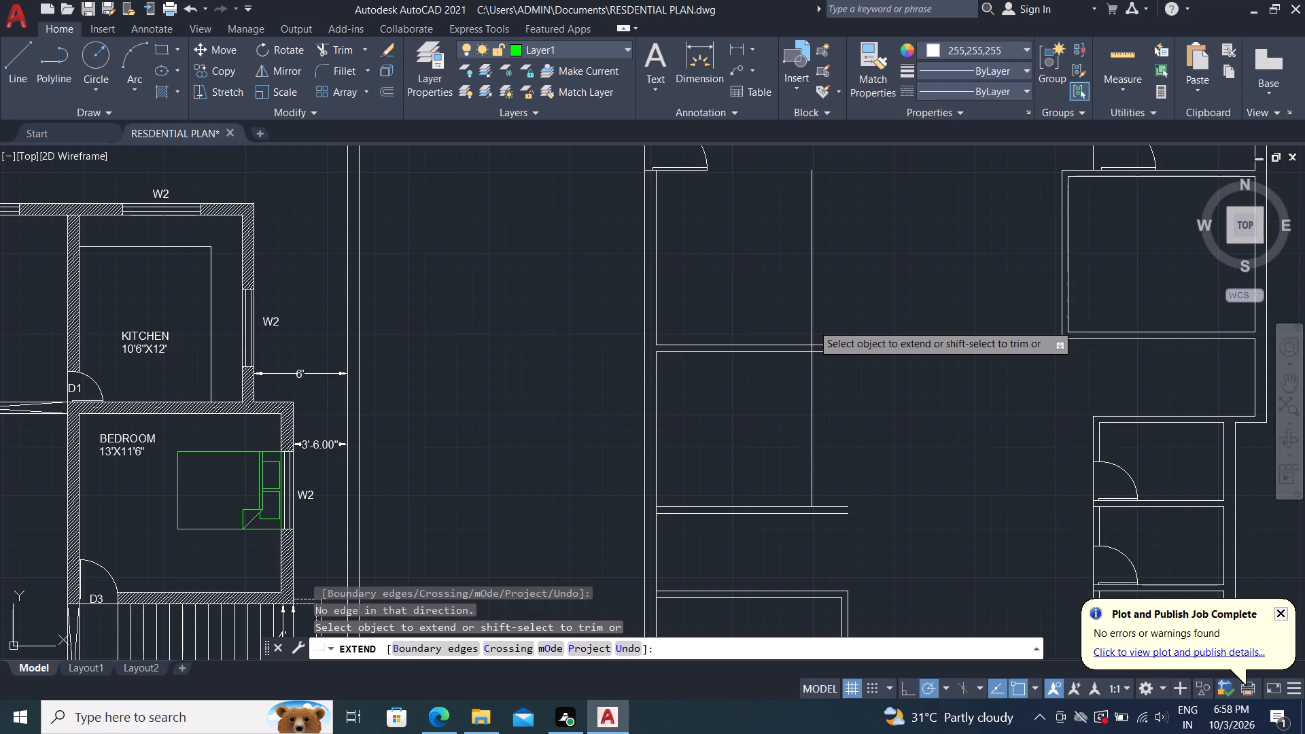
click(814, 328)
click(814, 328)
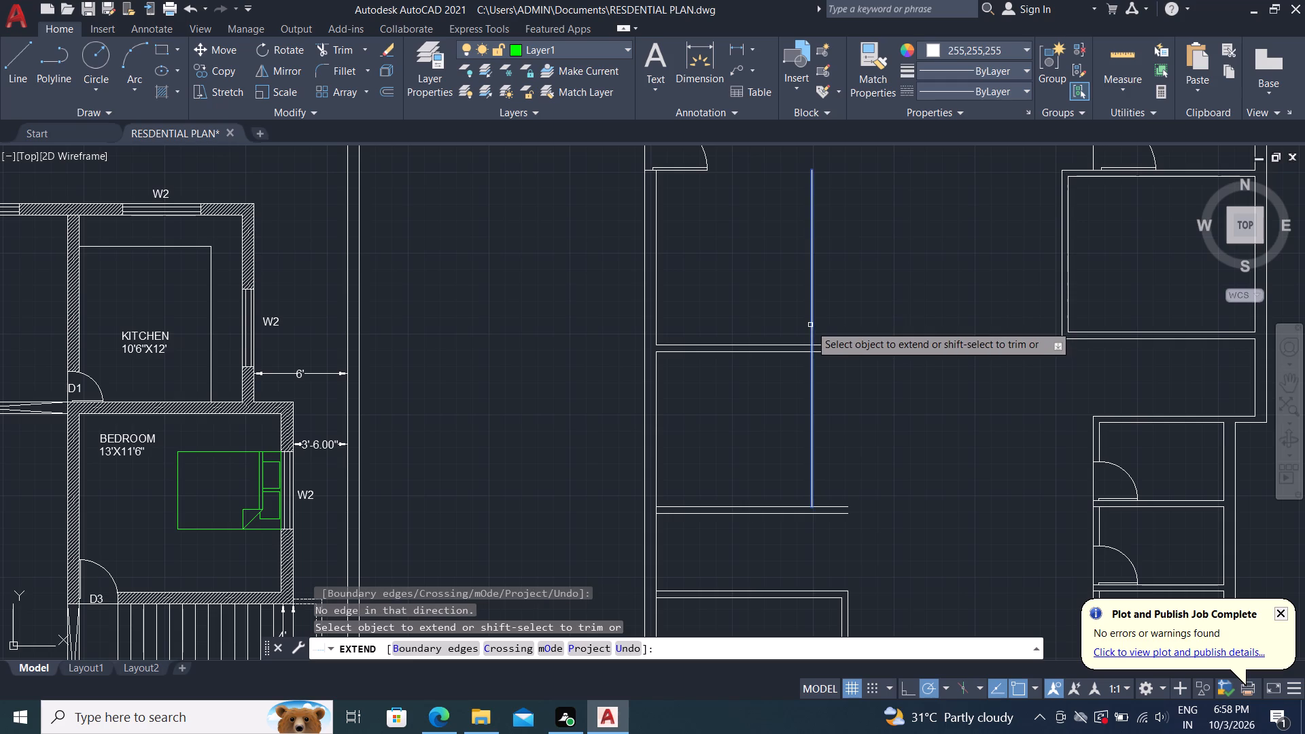
click(811, 325)
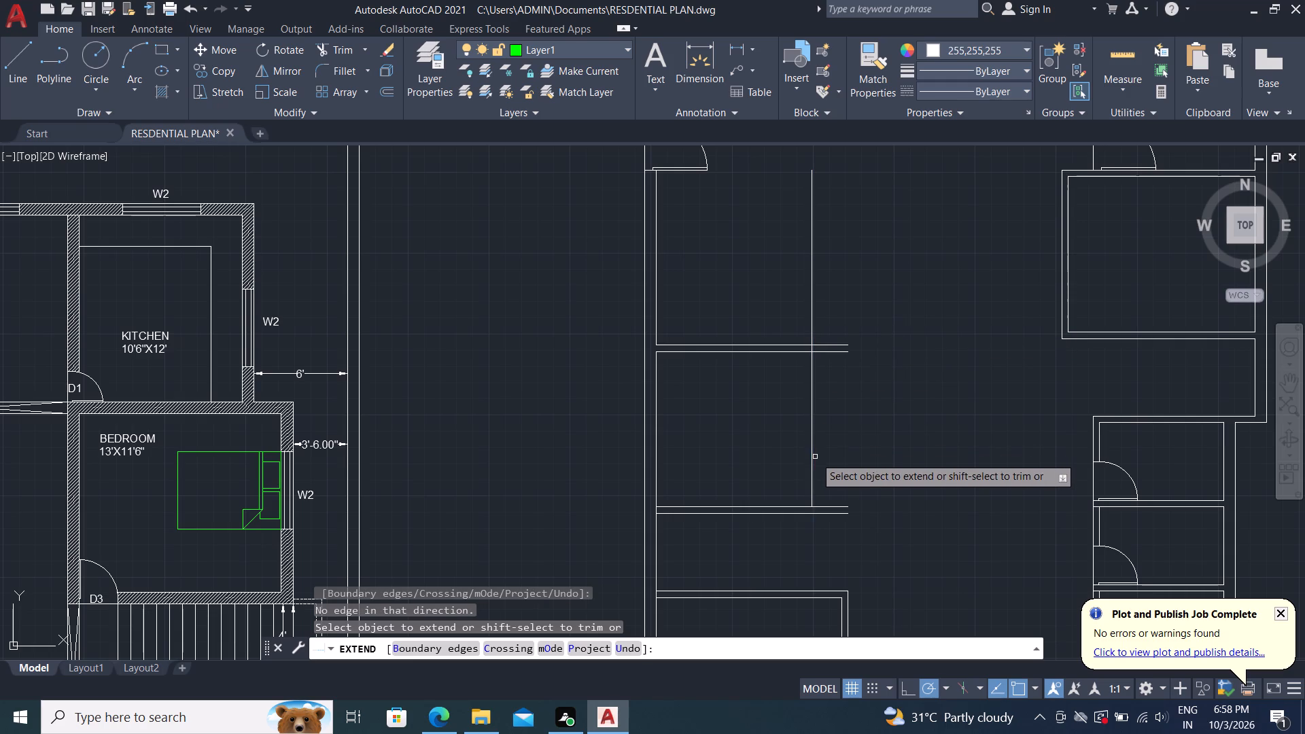
click(812, 458)
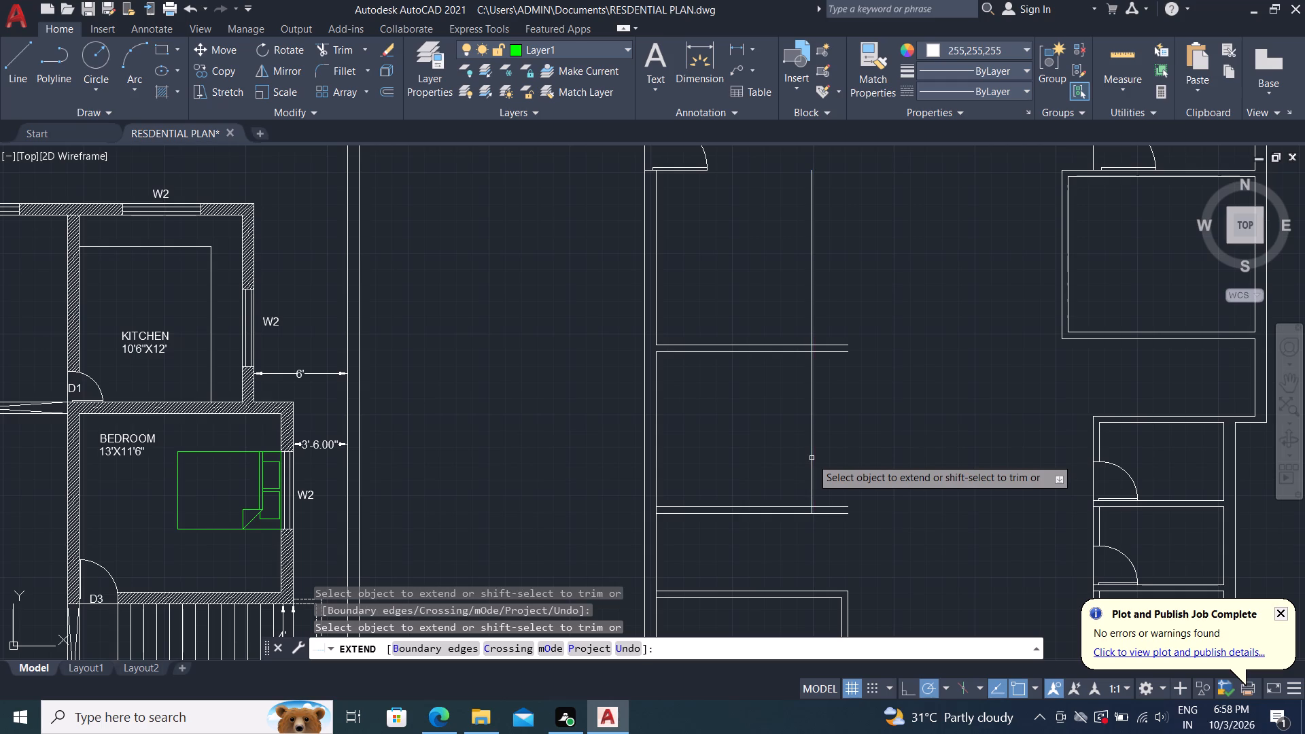
click(813, 486)
click(813, 491)
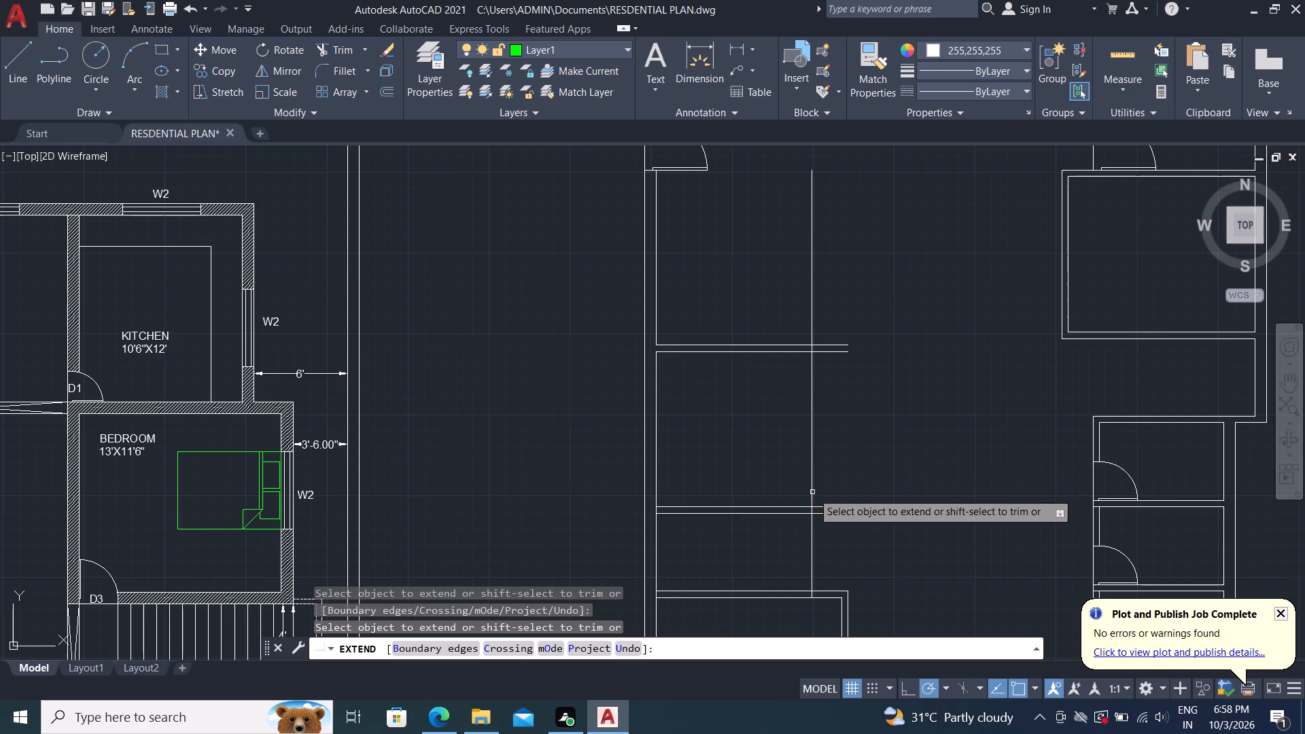
key(Escape)
Offset the extended line 5" on the side away from the left wall to form the new wall's thickness.
key(o)
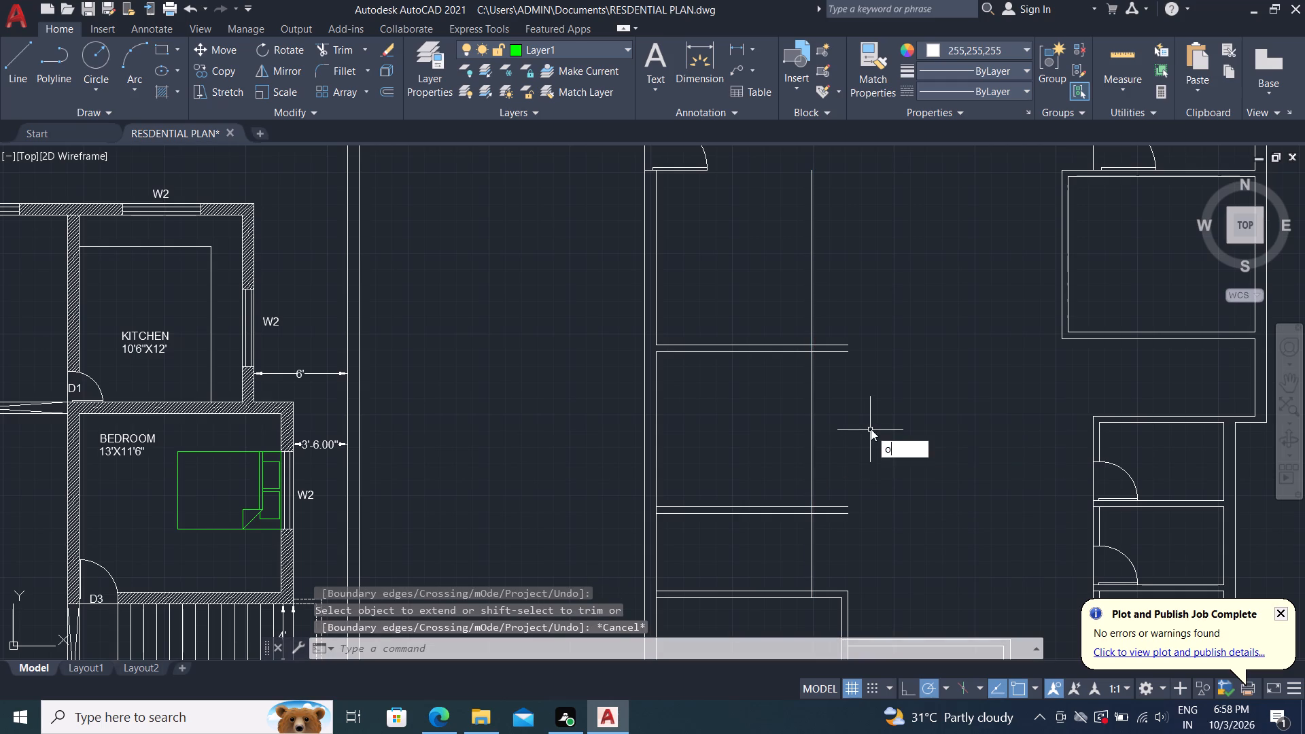
key(space)
key(5)
key(shift+quotedbl)
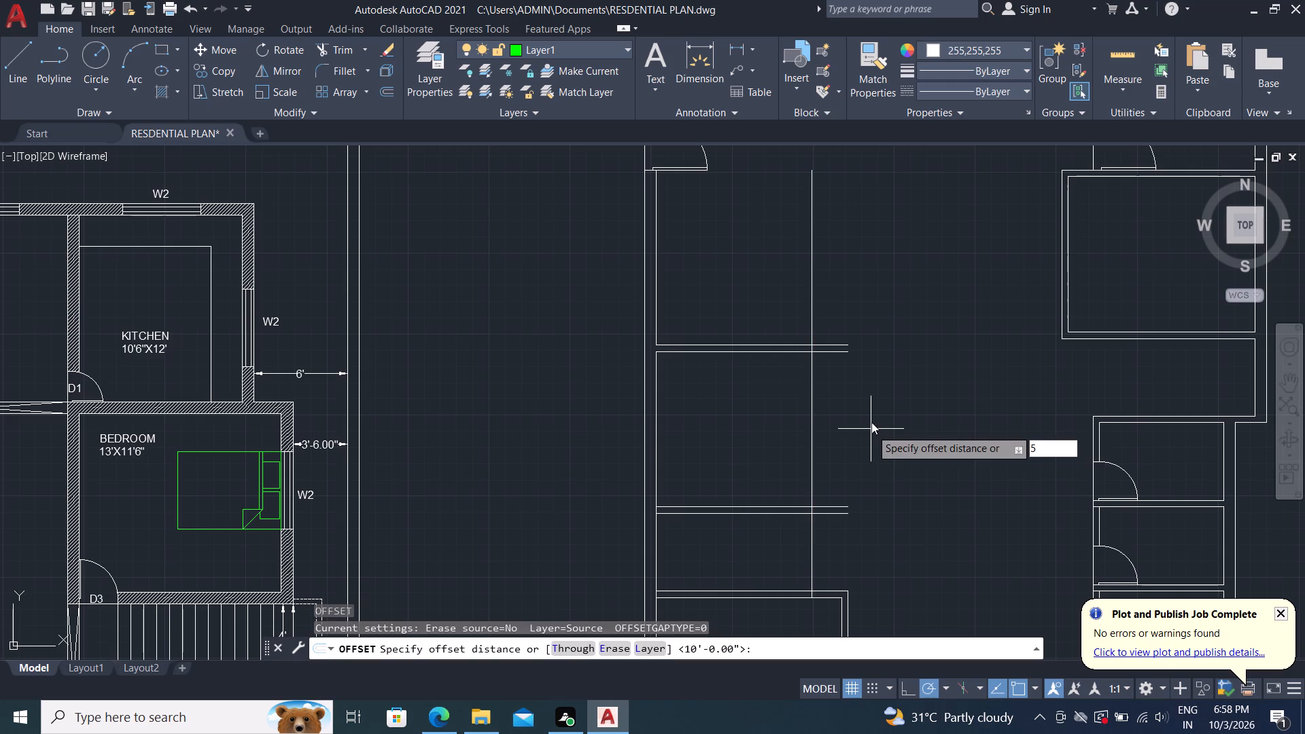
key(Return)
double_click(815, 425)
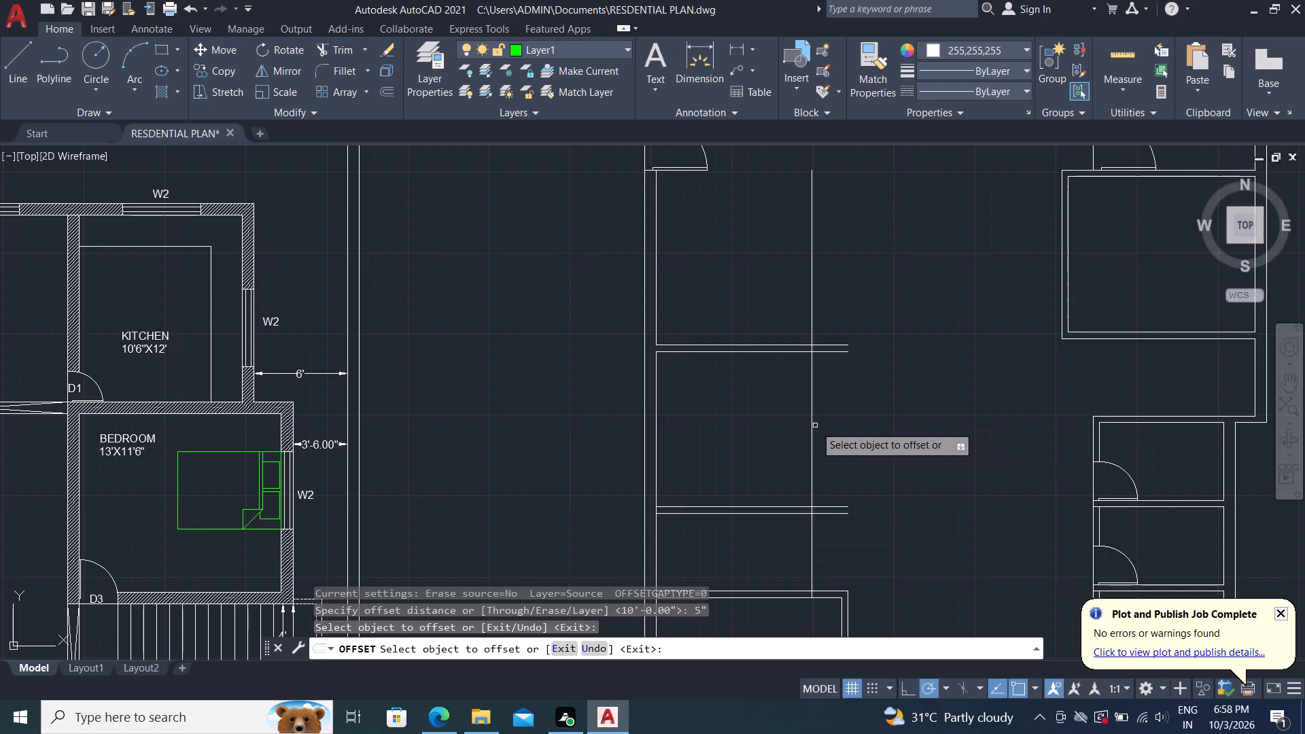
click(812, 426)
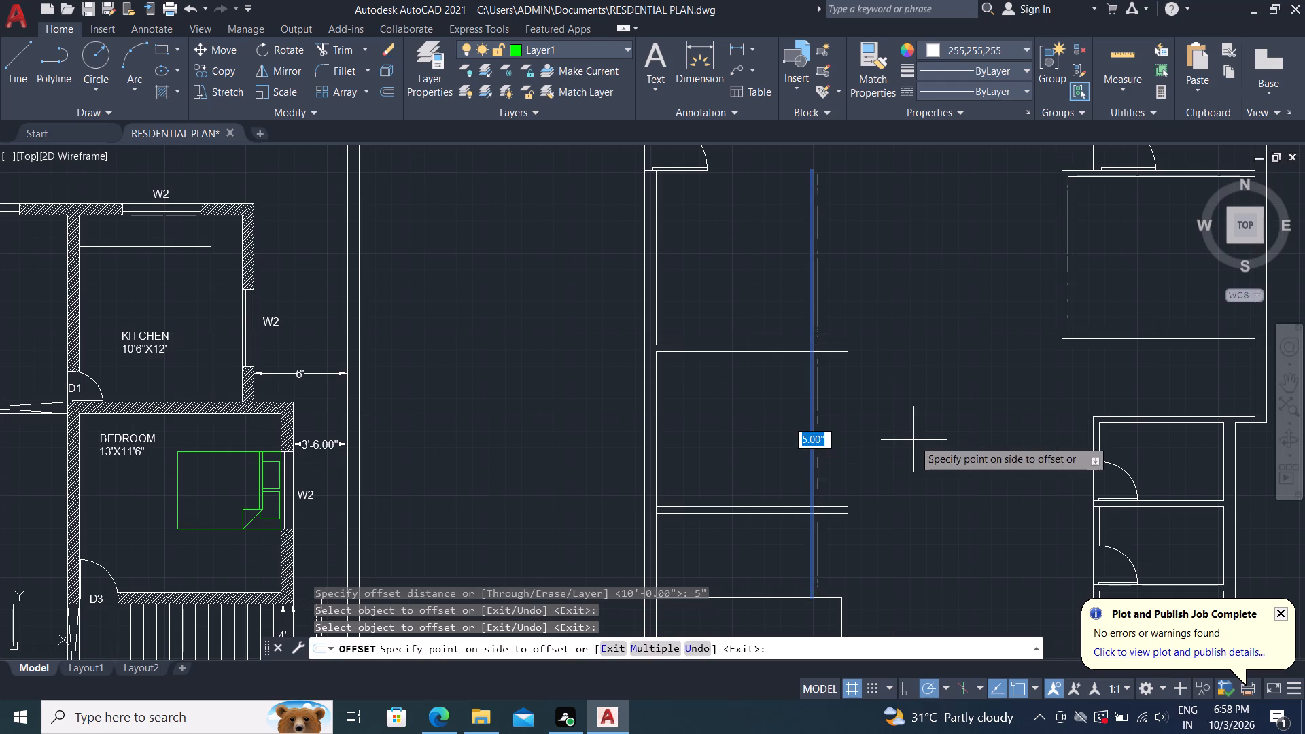
click(913, 440)
key(Escape)
Trim the stubs of both left-side partitions that project beyond the new 5" wall.
text(tr)
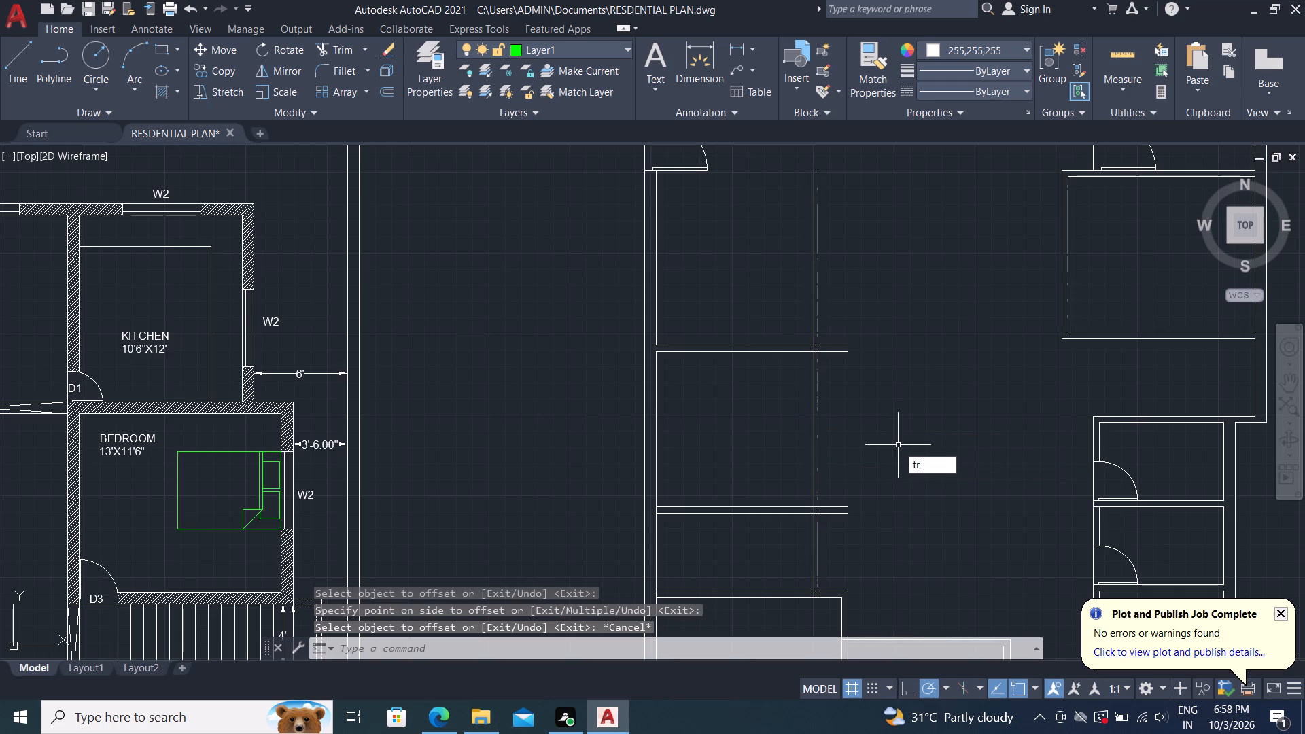
key(space)
click(845, 307)
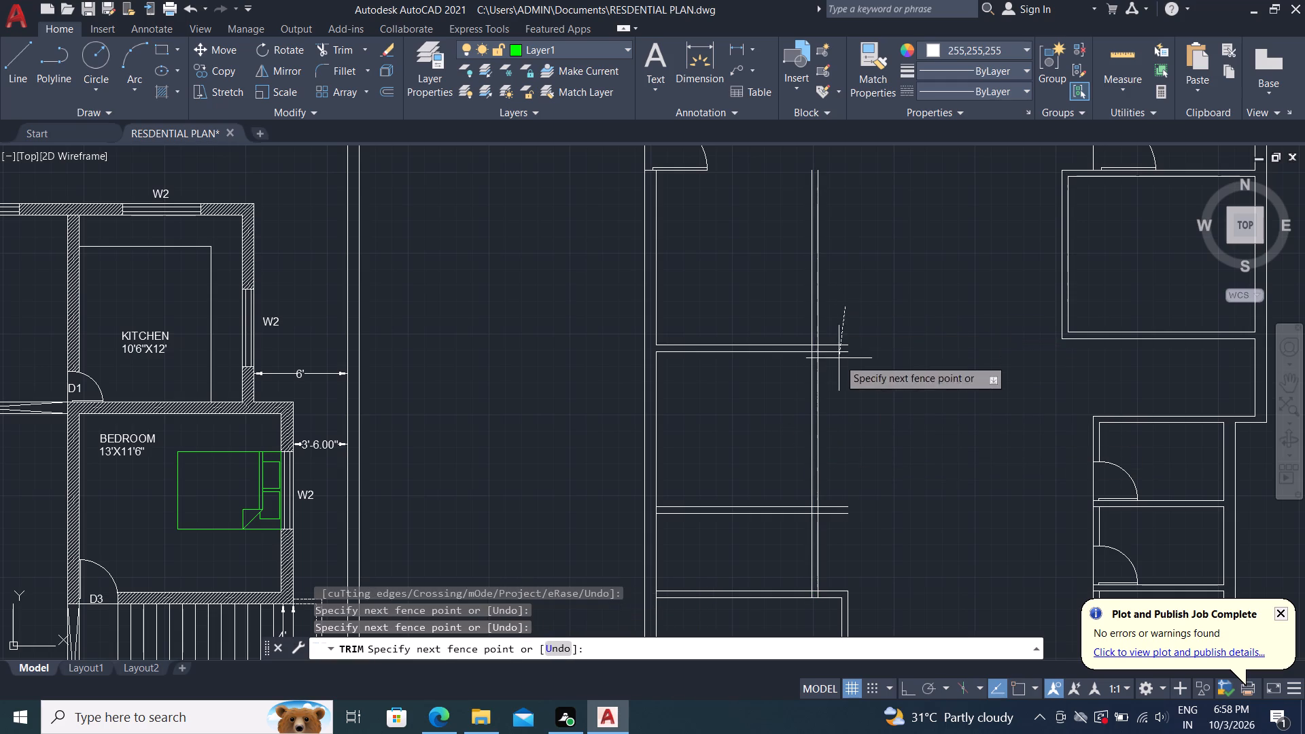
click(848, 384)
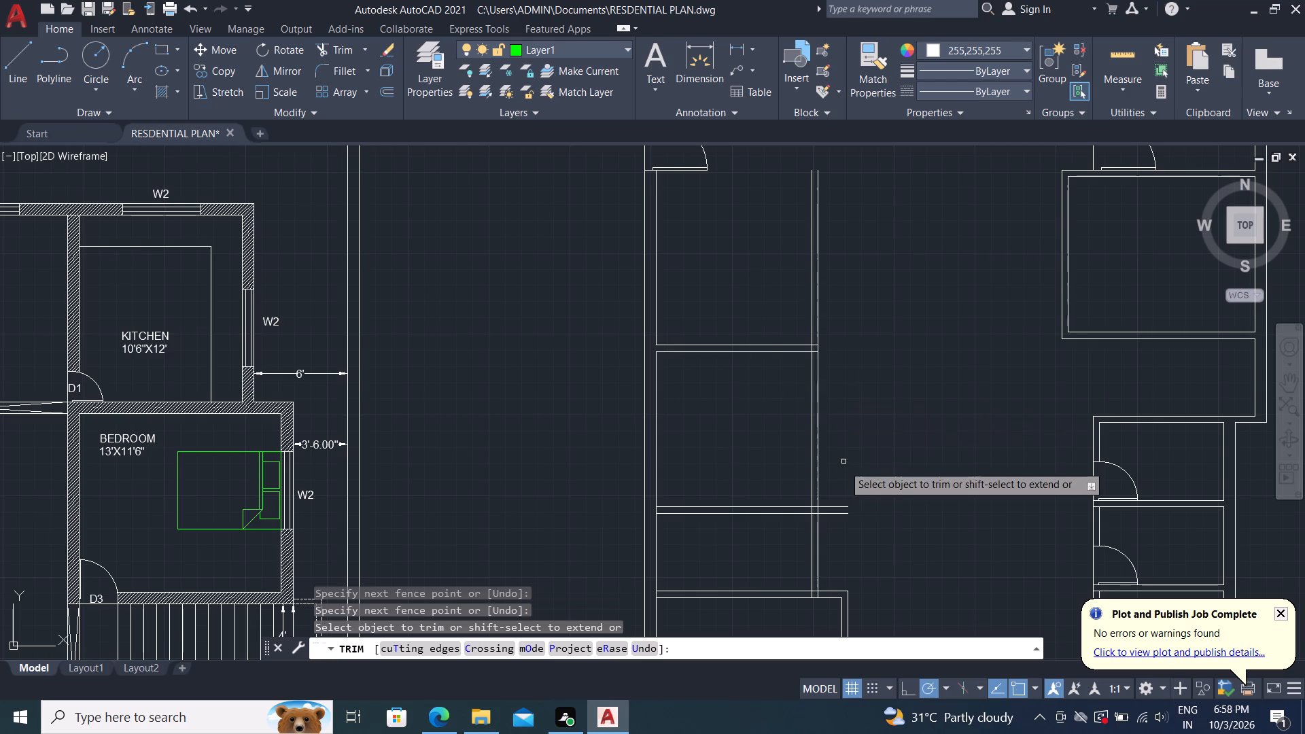
drag(844, 476, 846, 532)
Trim the wall lines inside the junction of the new 5" wall with the bottom-left room's top wall.
scroll(820, 596, up, 5)
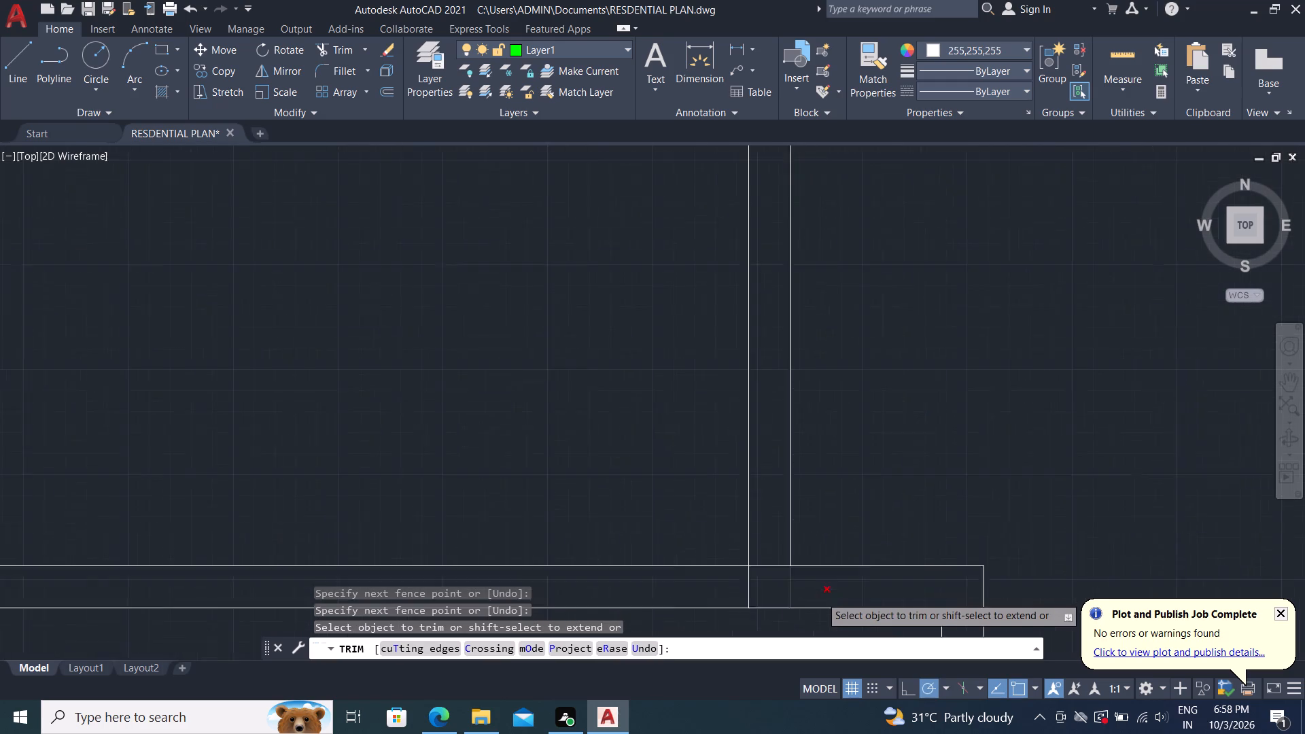
drag(697, 591, 766, 574)
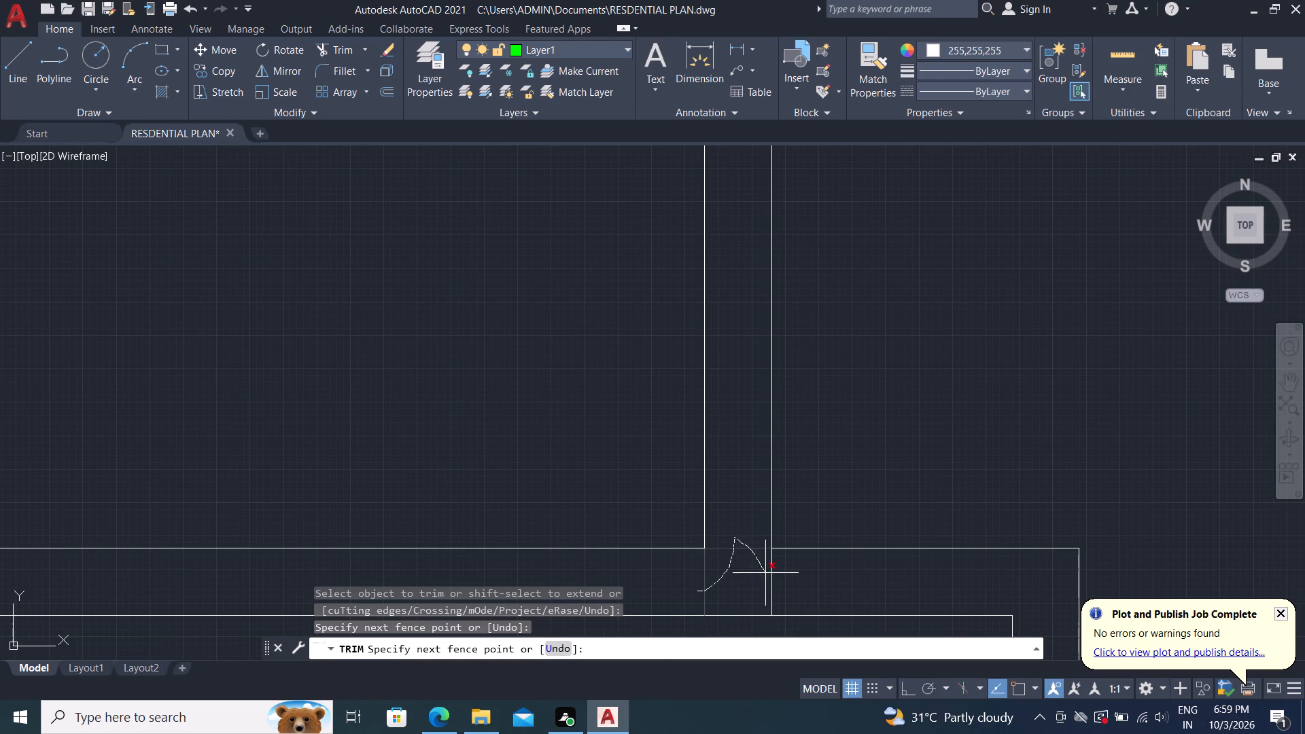
drag(766, 574, 780, 588)
click(780, 588)
scroll(746, 593, down, 1)
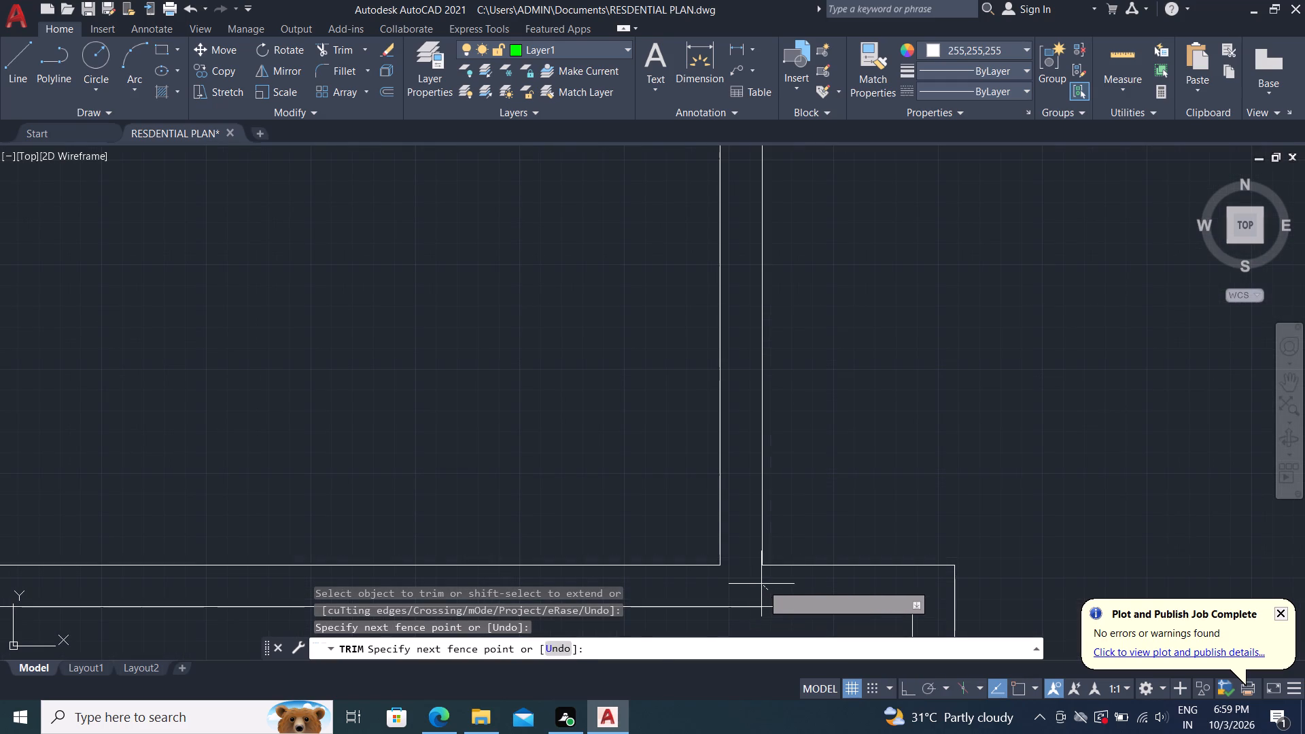
key(Escape)
Trim the overlapping lines where the lower of the two left-side partitions meets the new 5" wall.
scroll(560, 407, down, 1)
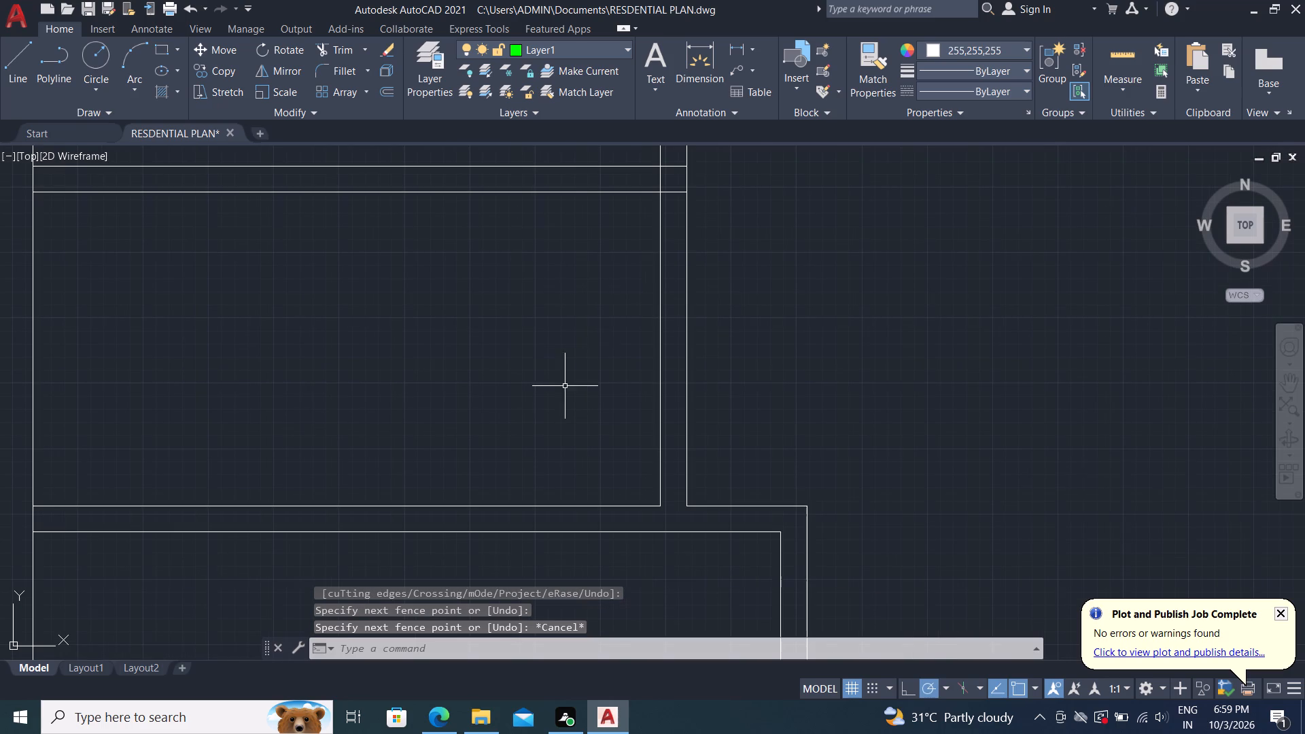
middle_drag(621, 291, 619, 426)
key(space)
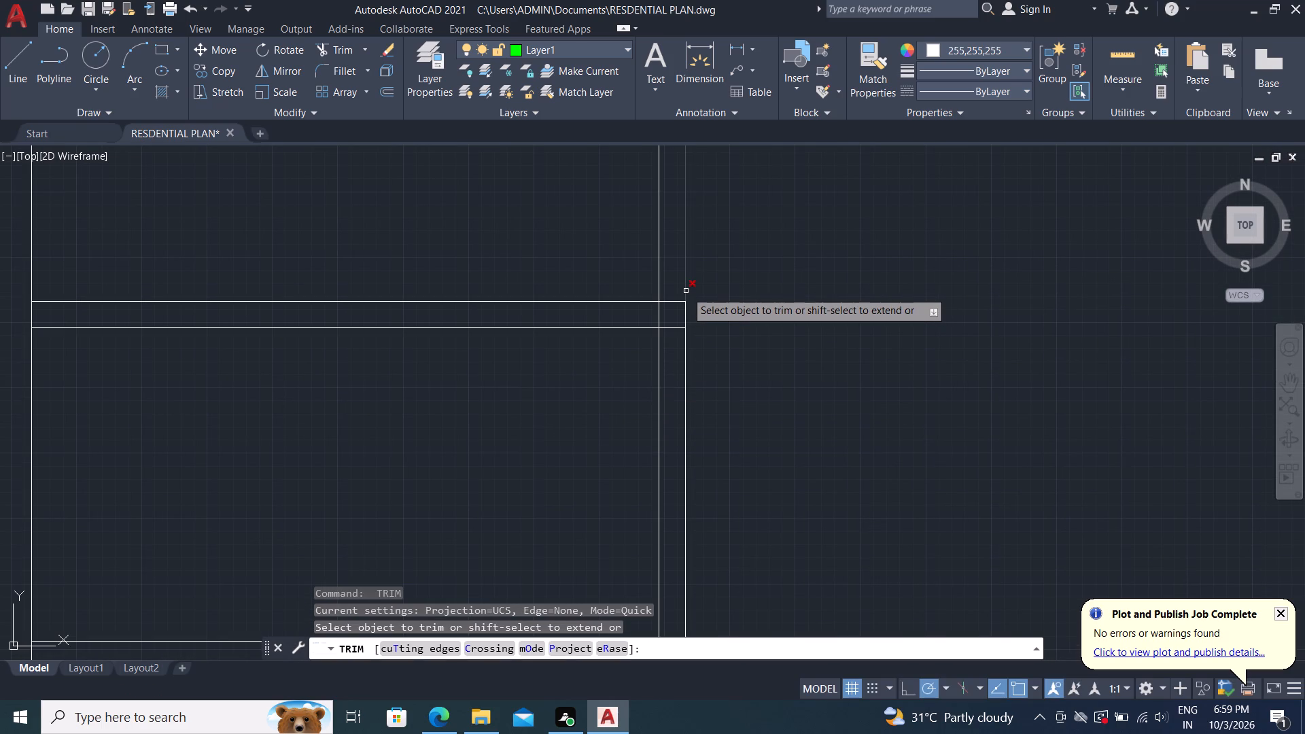
scroll(686, 294, up, 1)
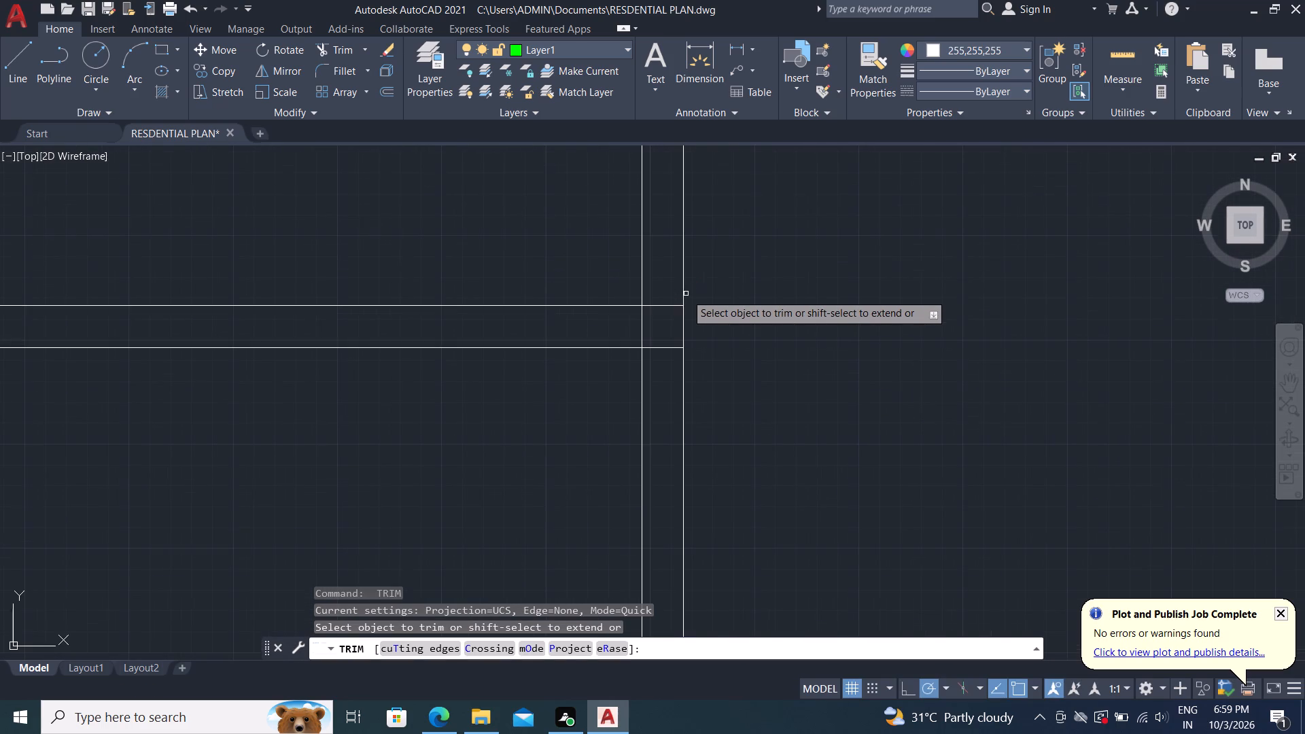
drag(665, 295, 633, 334)
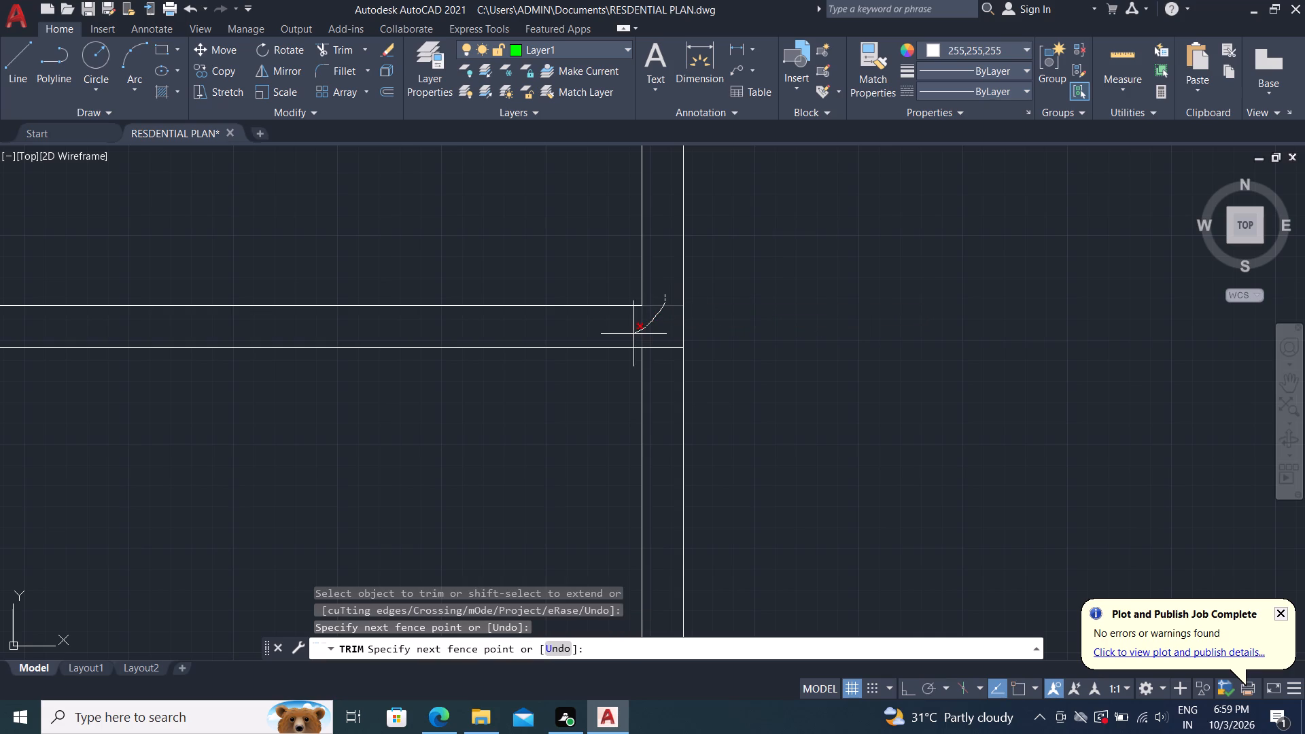
drag(633, 334, 663, 369)
Trim the overlapping lines where the upper left-side partition meets the new 5" wall.
scroll(568, 426, down, 1)
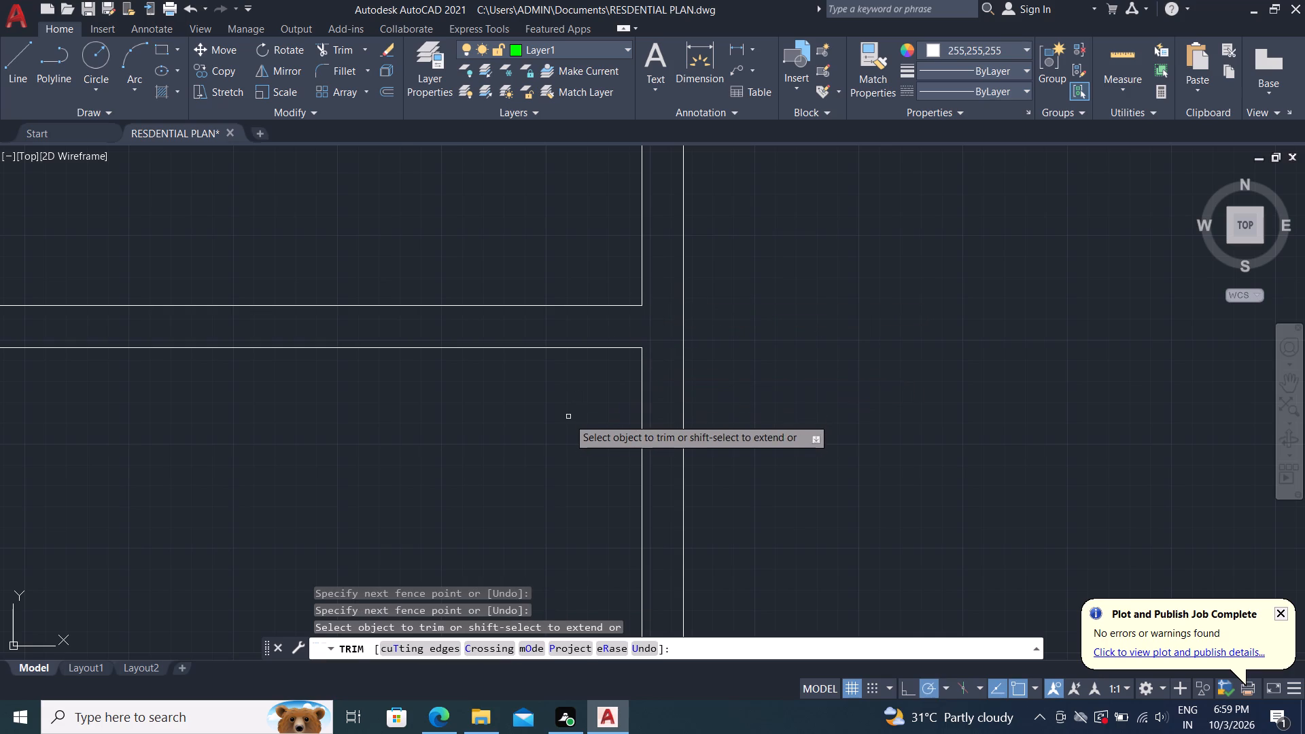
scroll(568, 426, down, 2)
middle_drag(534, 258, 561, 334)
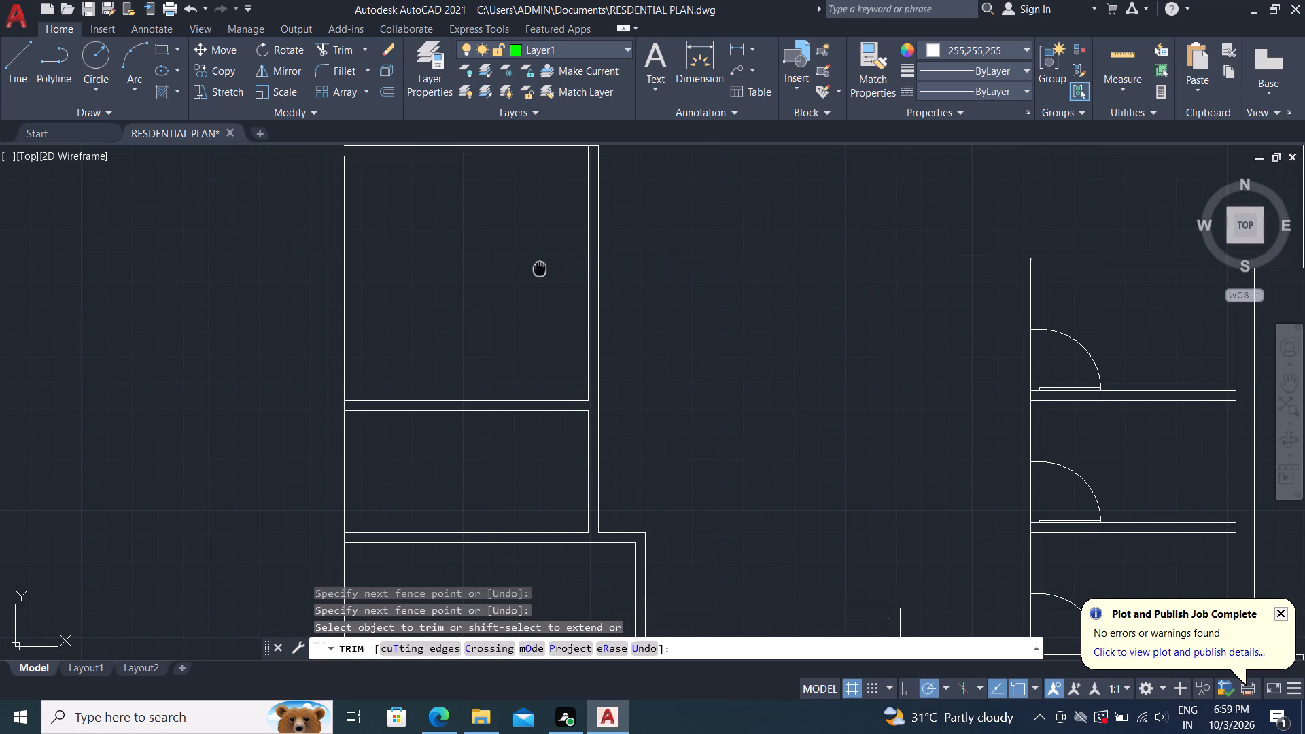
middle_drag(561, 334, 572, 371)
scroll(611, 251, up, 4)
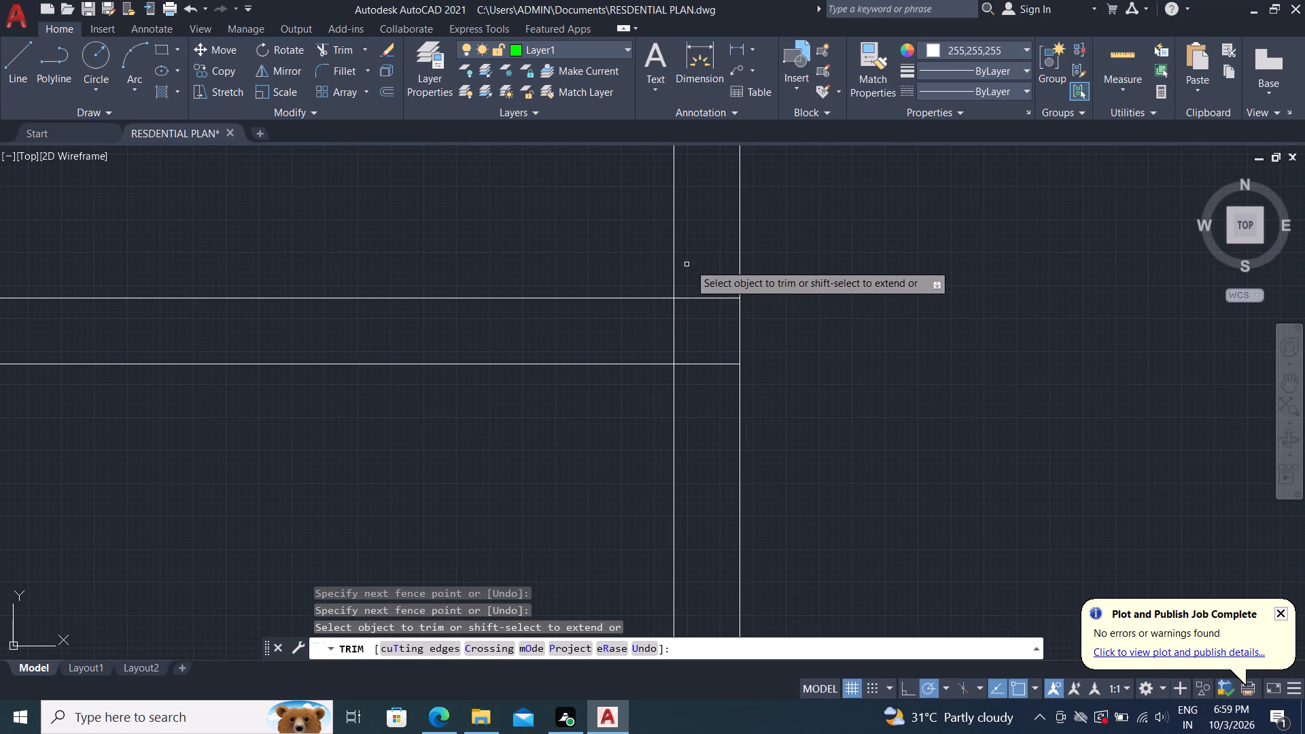
drag(703, 257, 710, 366)
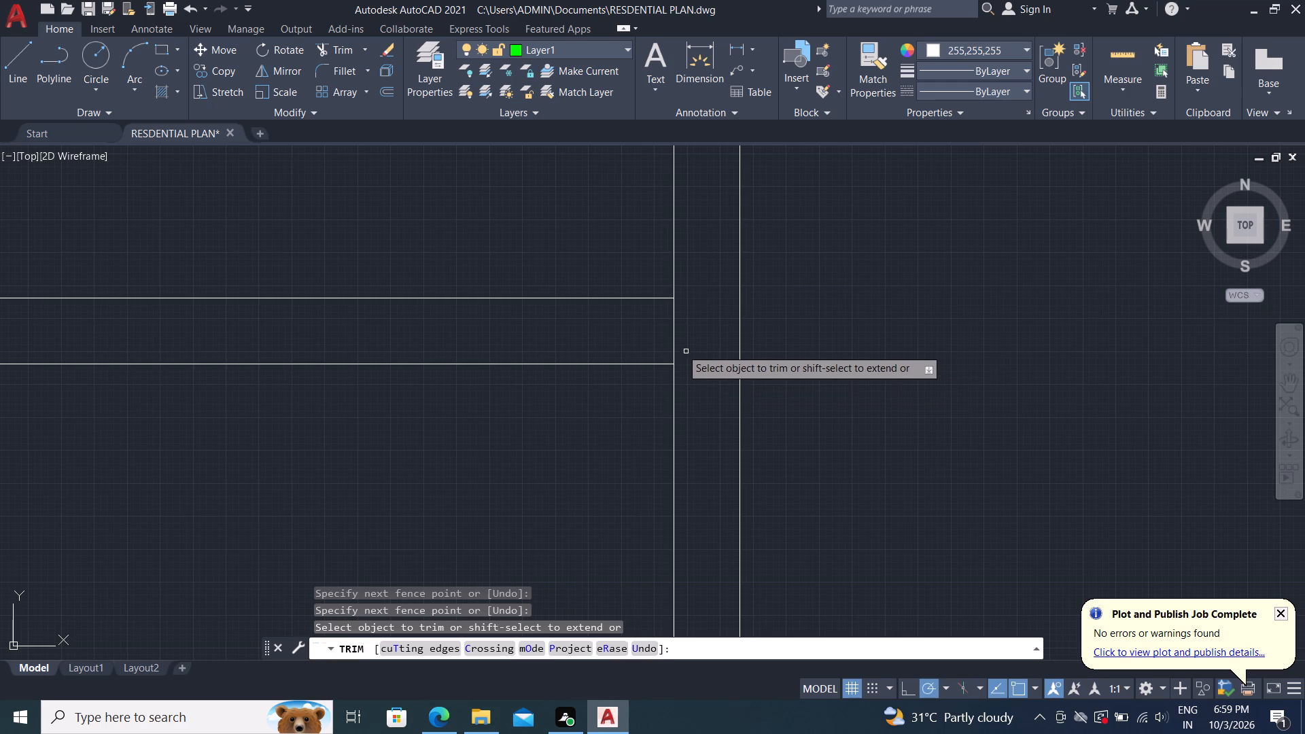
click(672, 345)
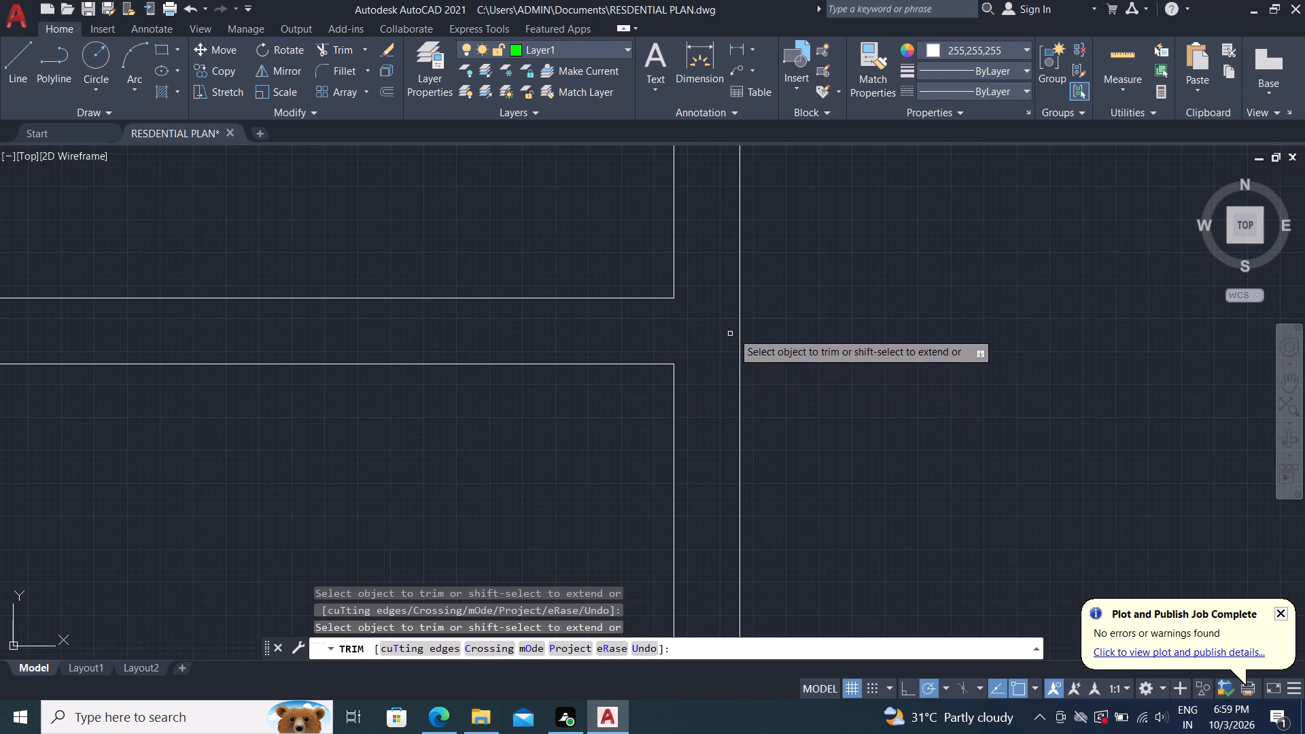
Draw a 5" line closing the open upper end of the new wall near the left wall door.
scroll(737, 330, down, 3)
middle_drag(805, 276, 833, 629)
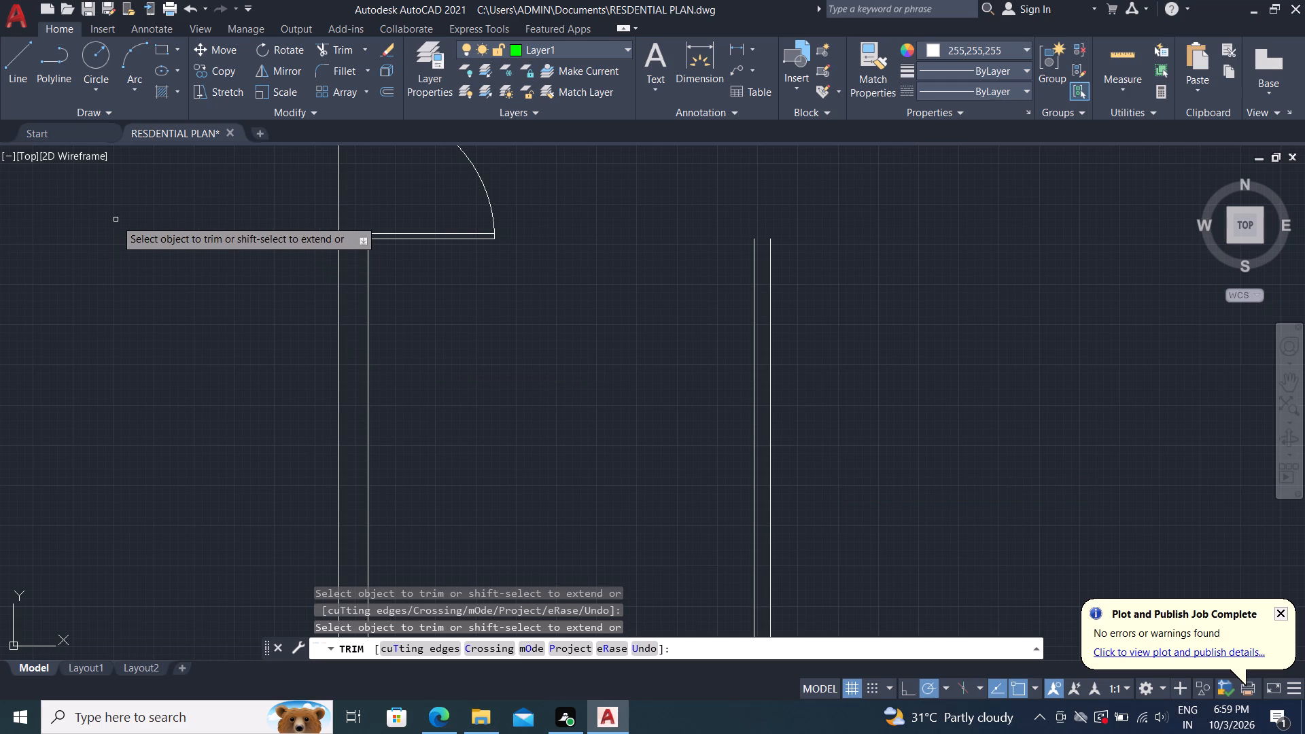
click(14, 58)
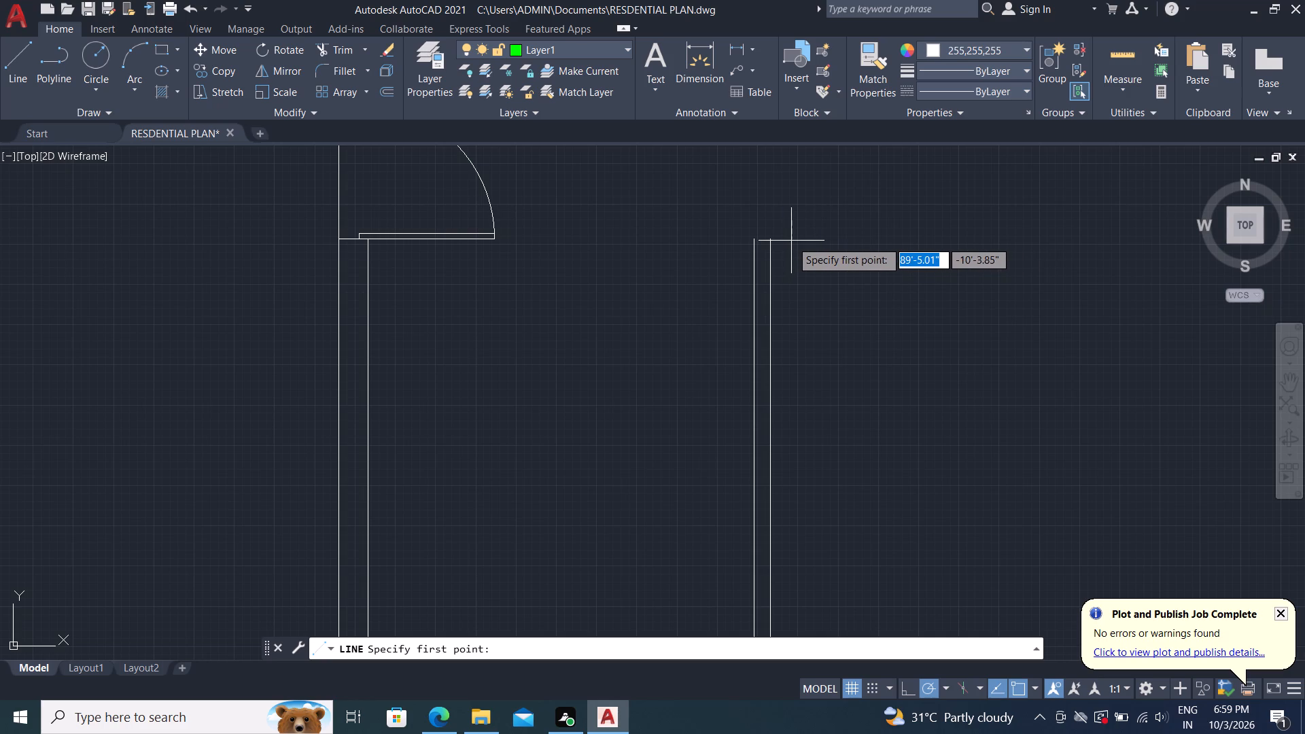
click(755, 237)
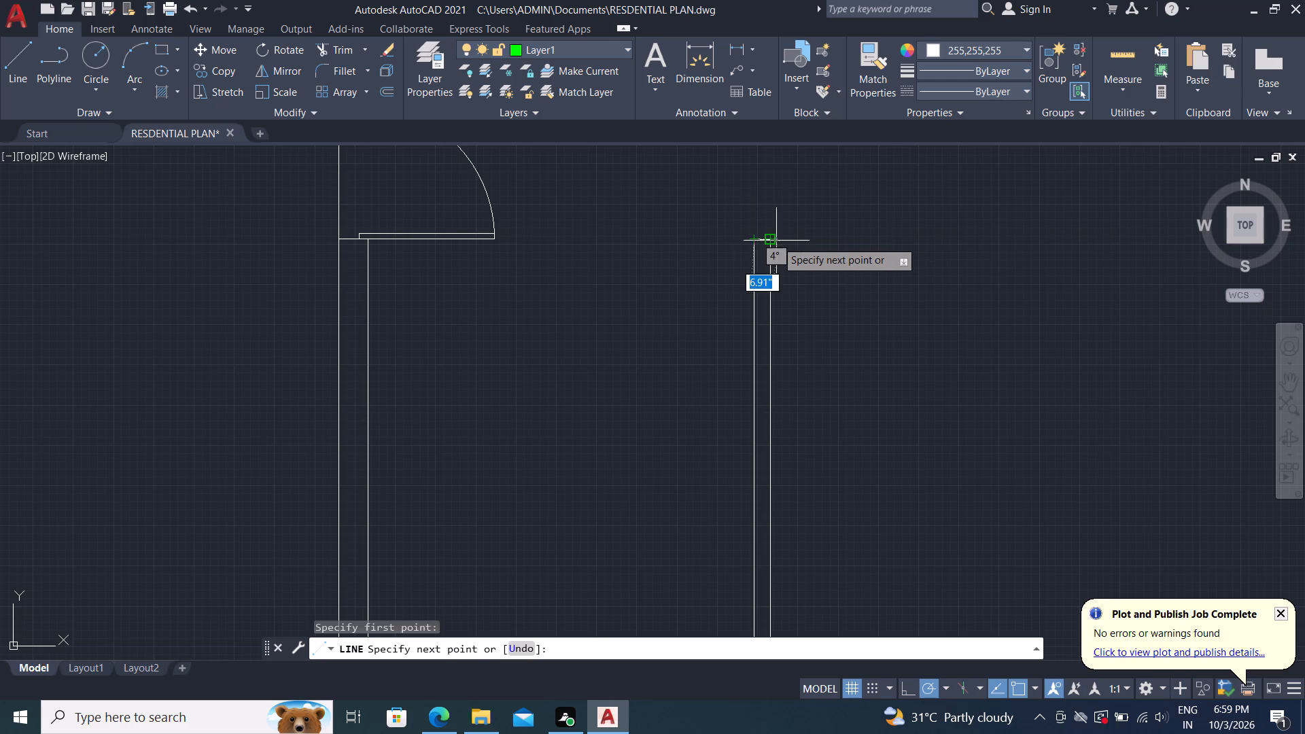
scroll(774, 241, up, 4)
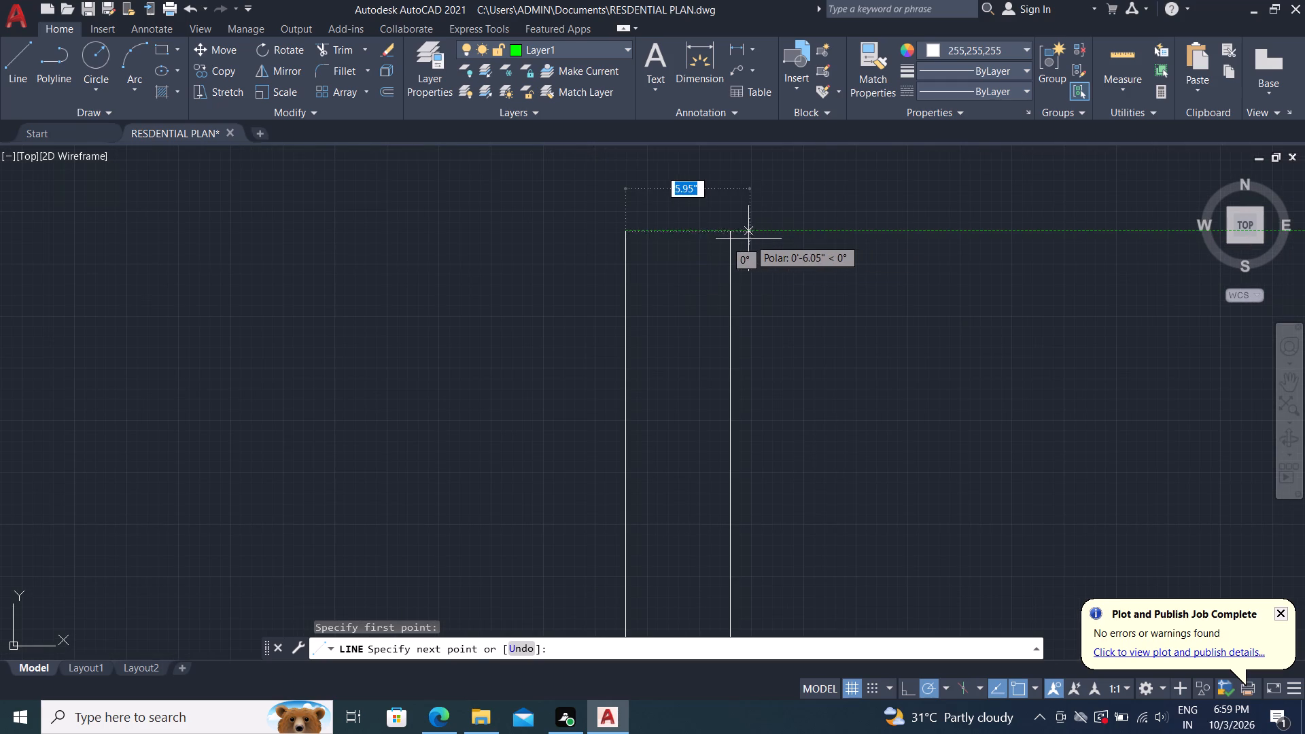
click(732, 231)
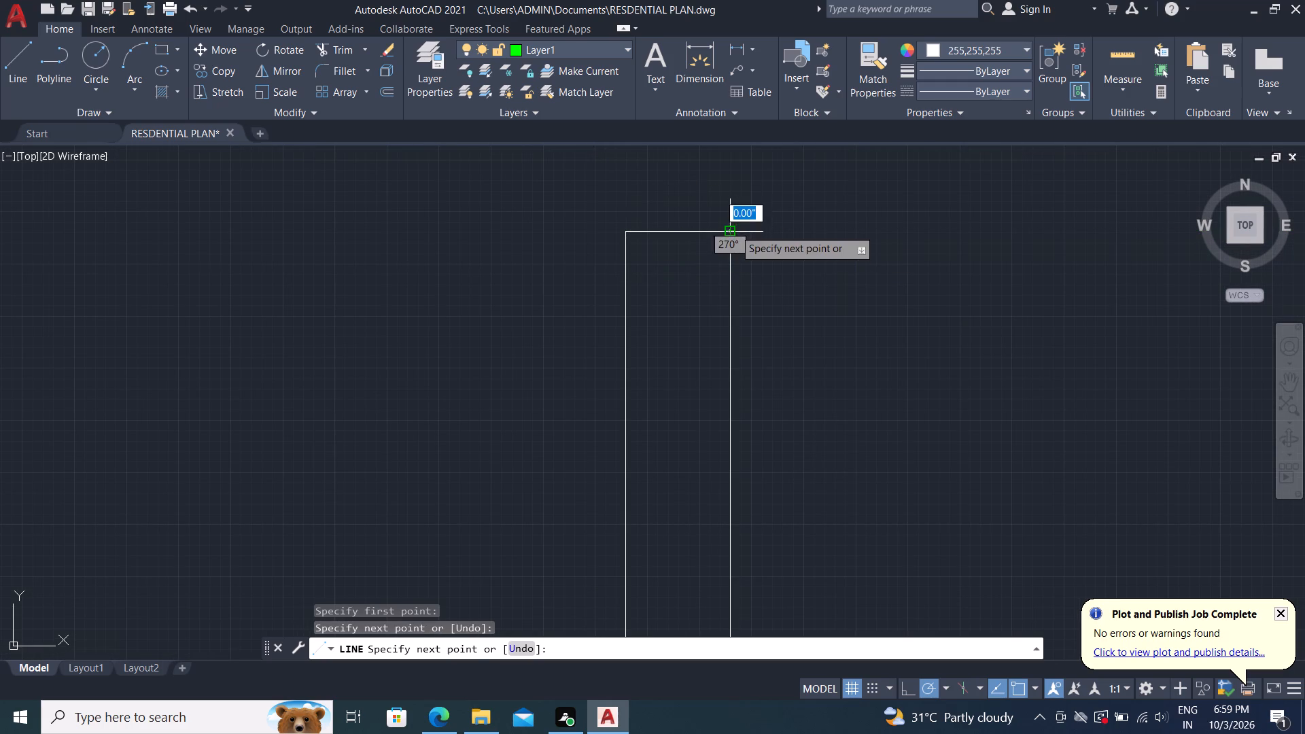
key(Escape)
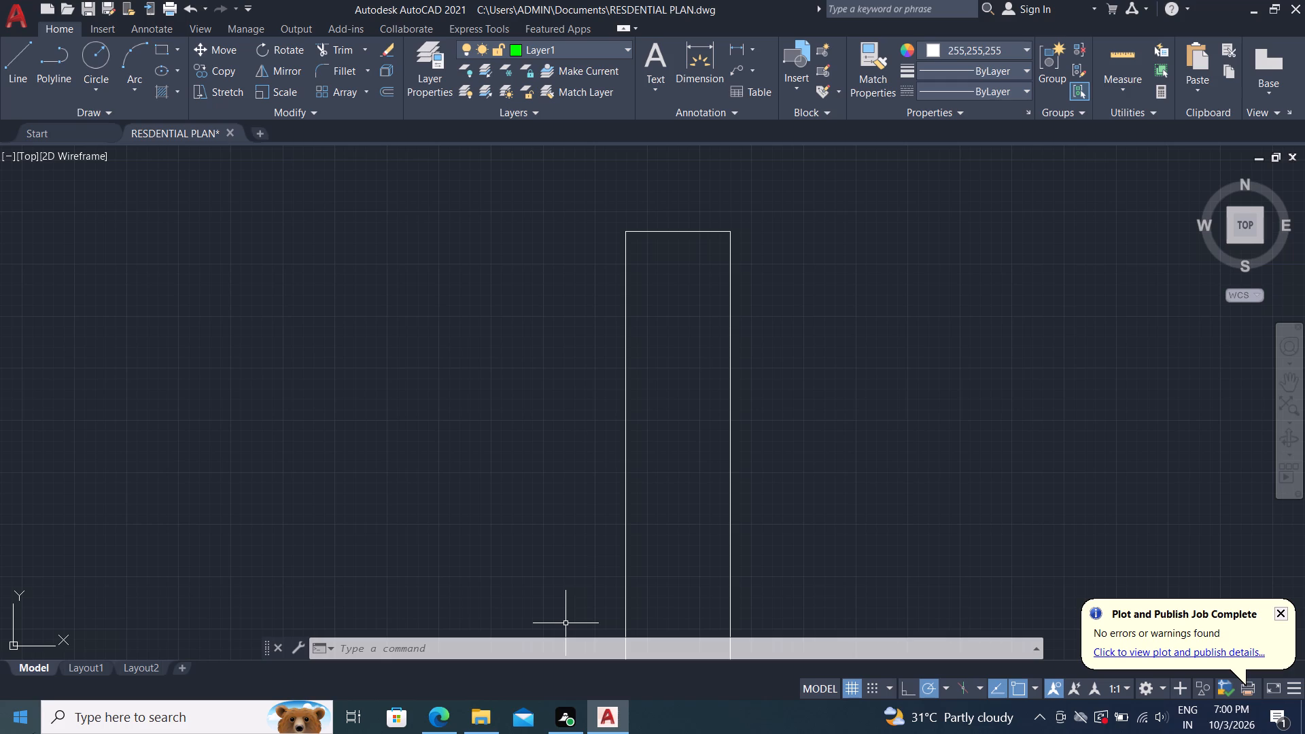
Review the office building layout alongside the complete residential plan.
scroll(29, 731, down, 3)
scroll(570, 332, down, 1)
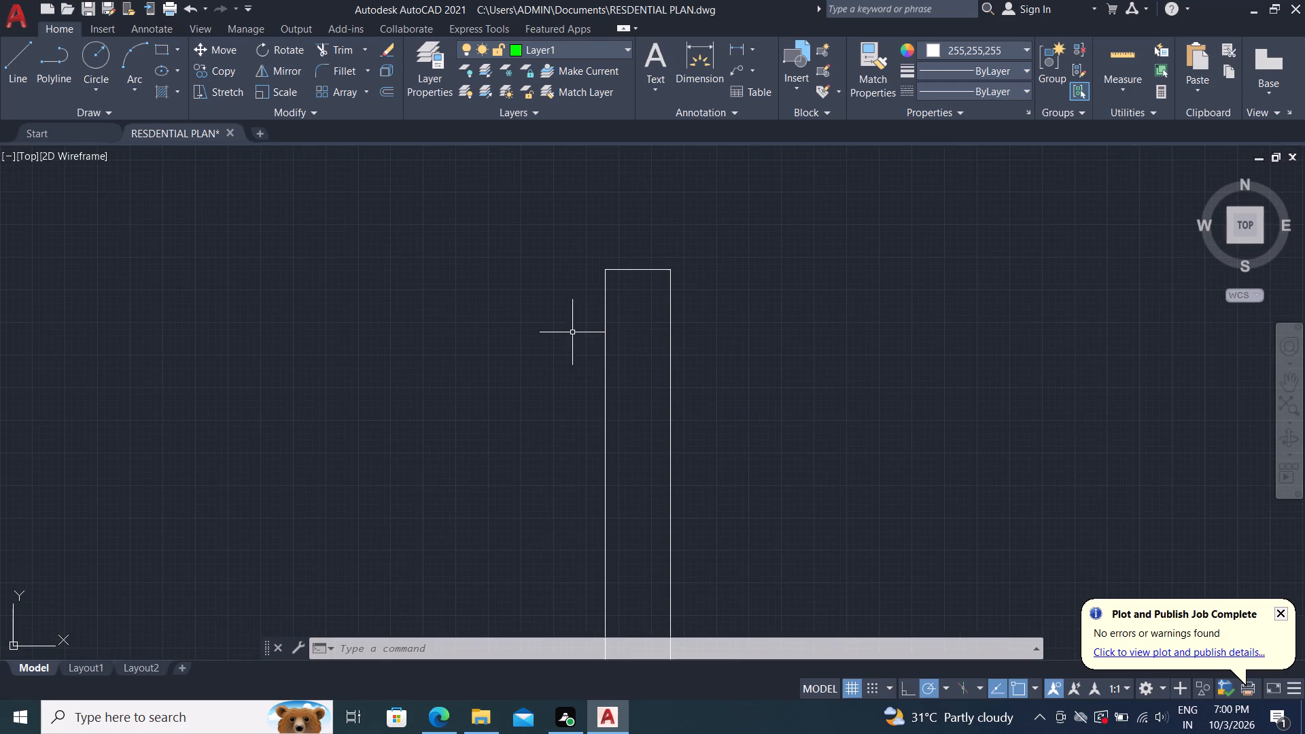
scroll(630, 324, down, 3)
scroll(684, 302, down, 3)
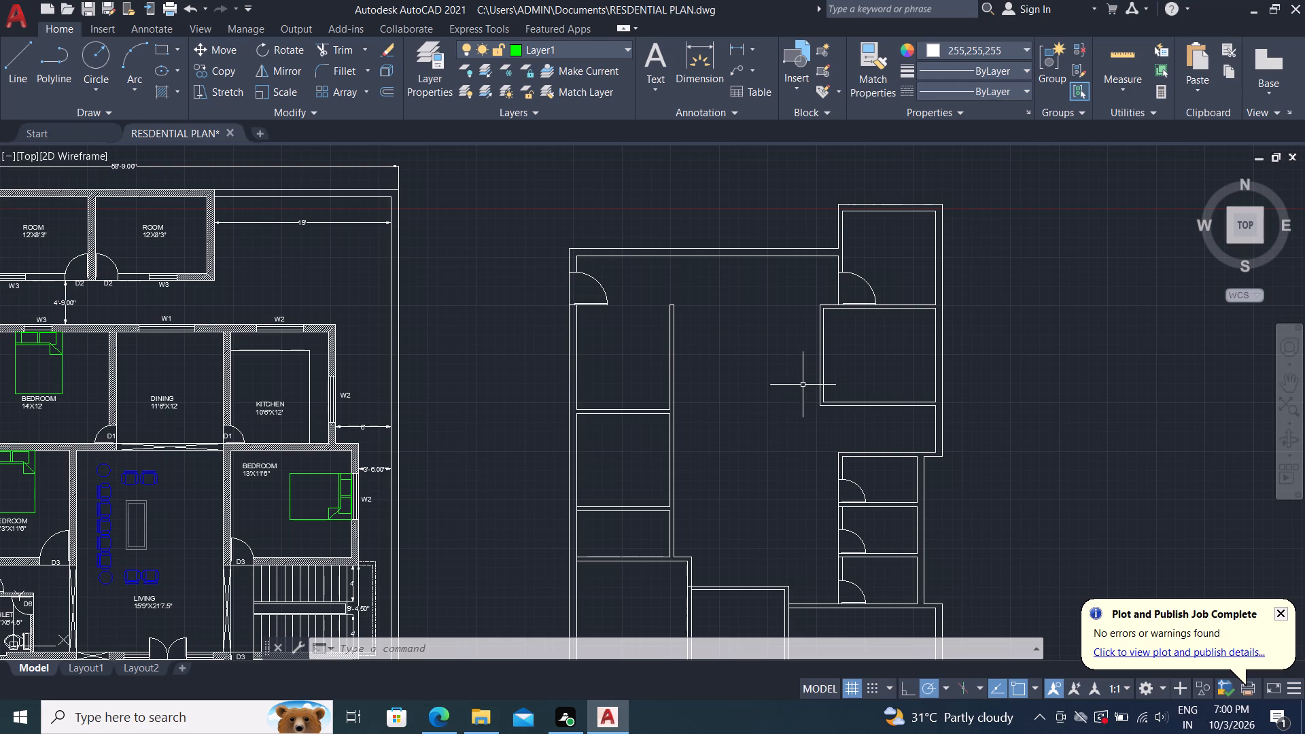
middle_drag(320, 404, 709, 377)
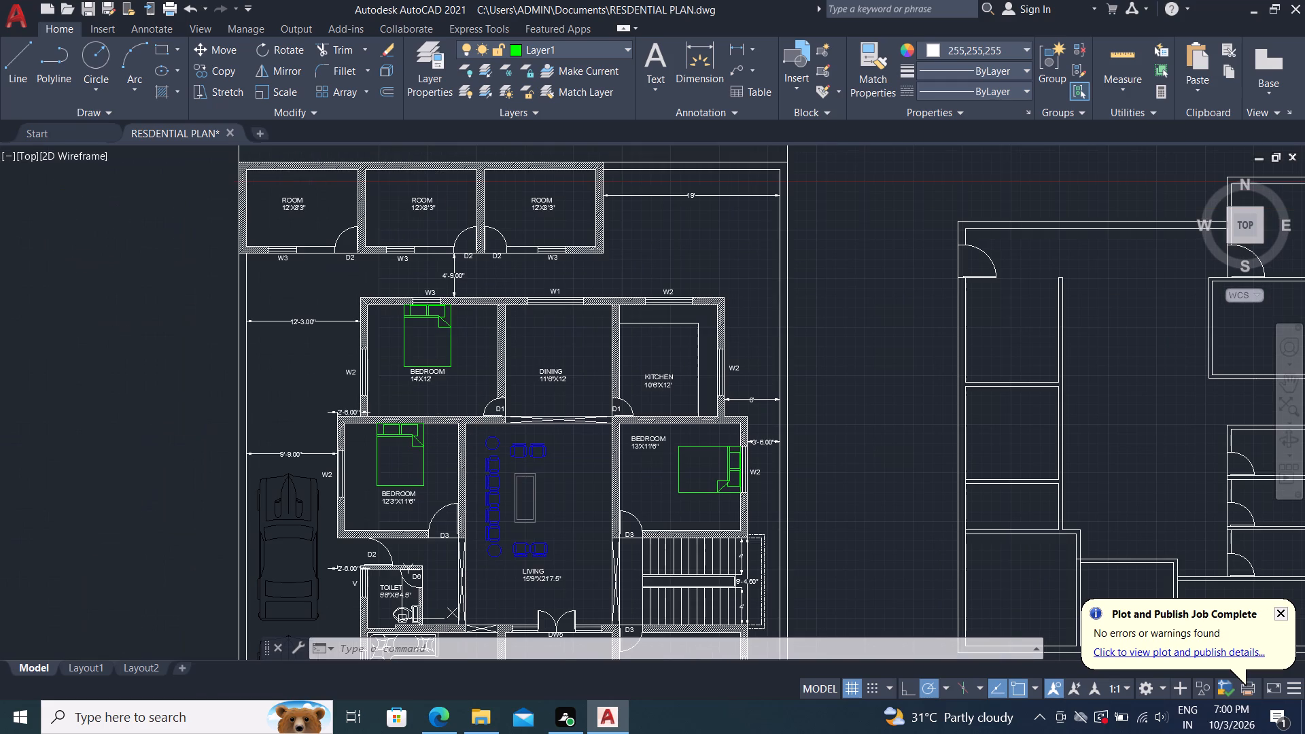
scroll(816, 382, down, 1)
middle_drag(816, 421, 811, 413)
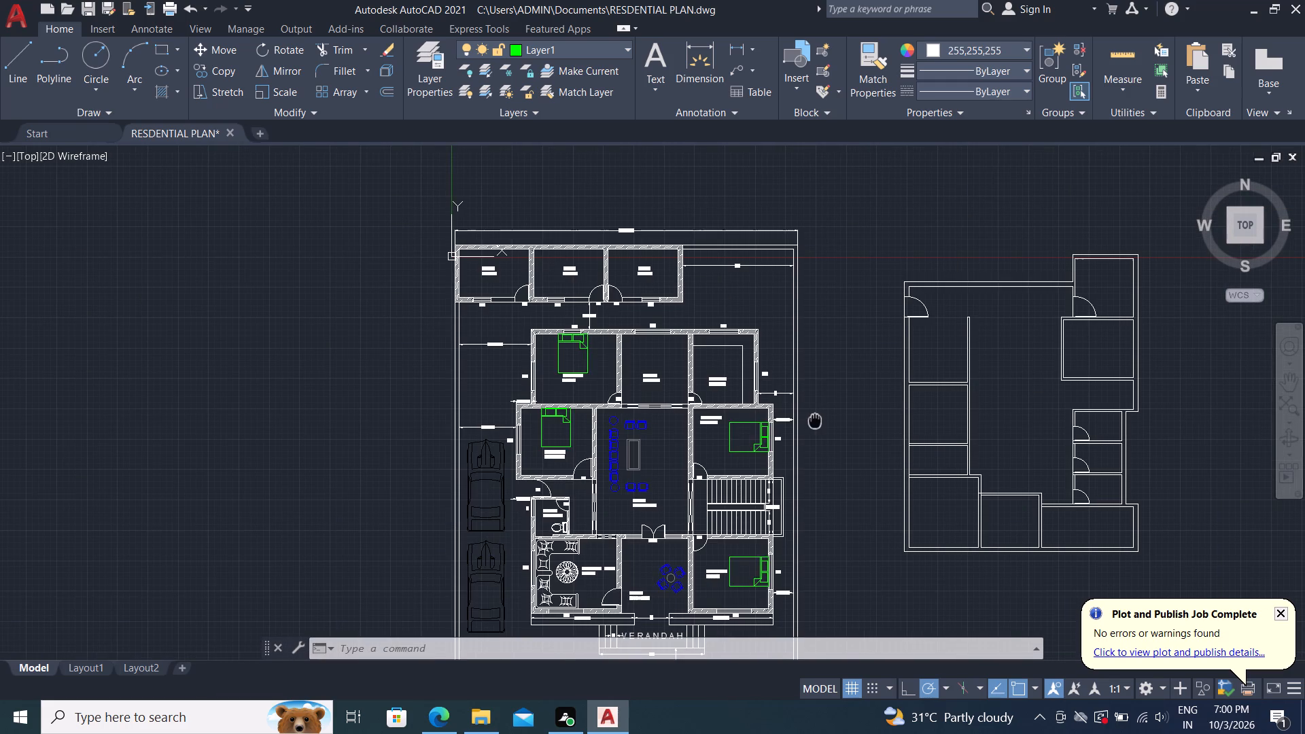
middle_drag(811, 413, 813, 351)
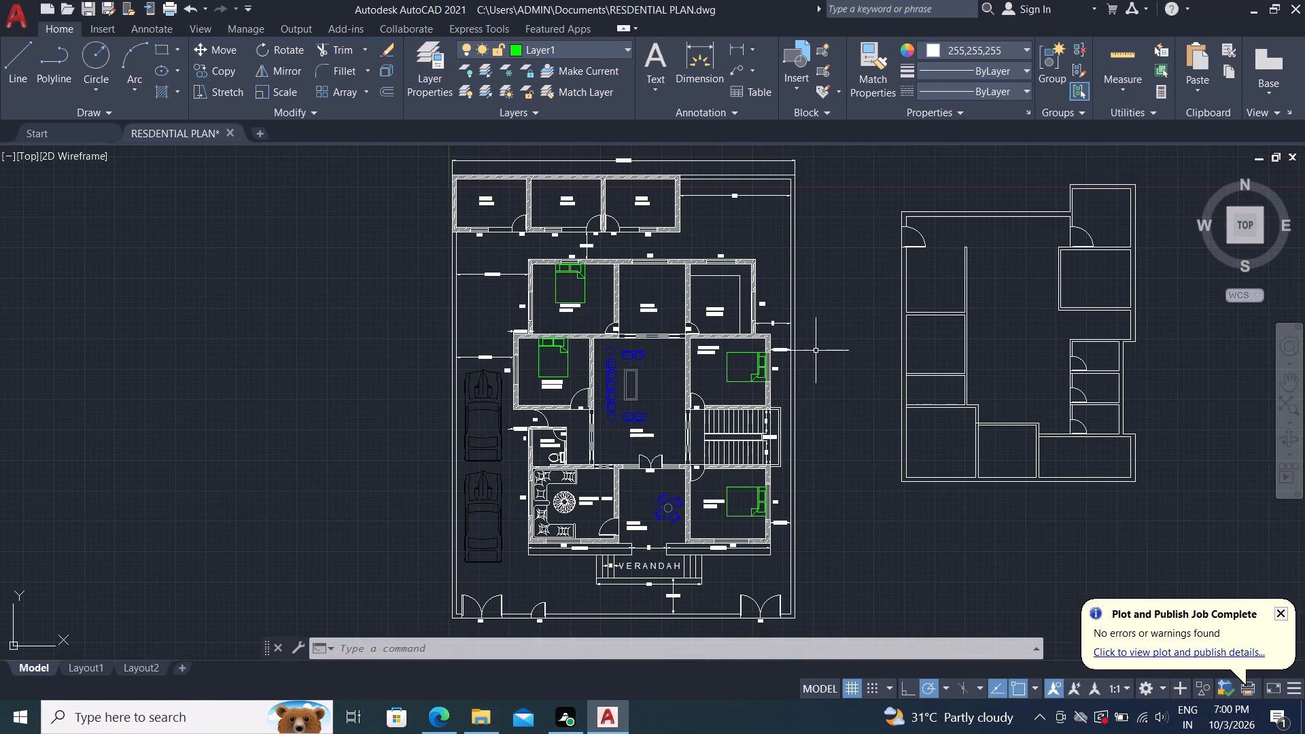
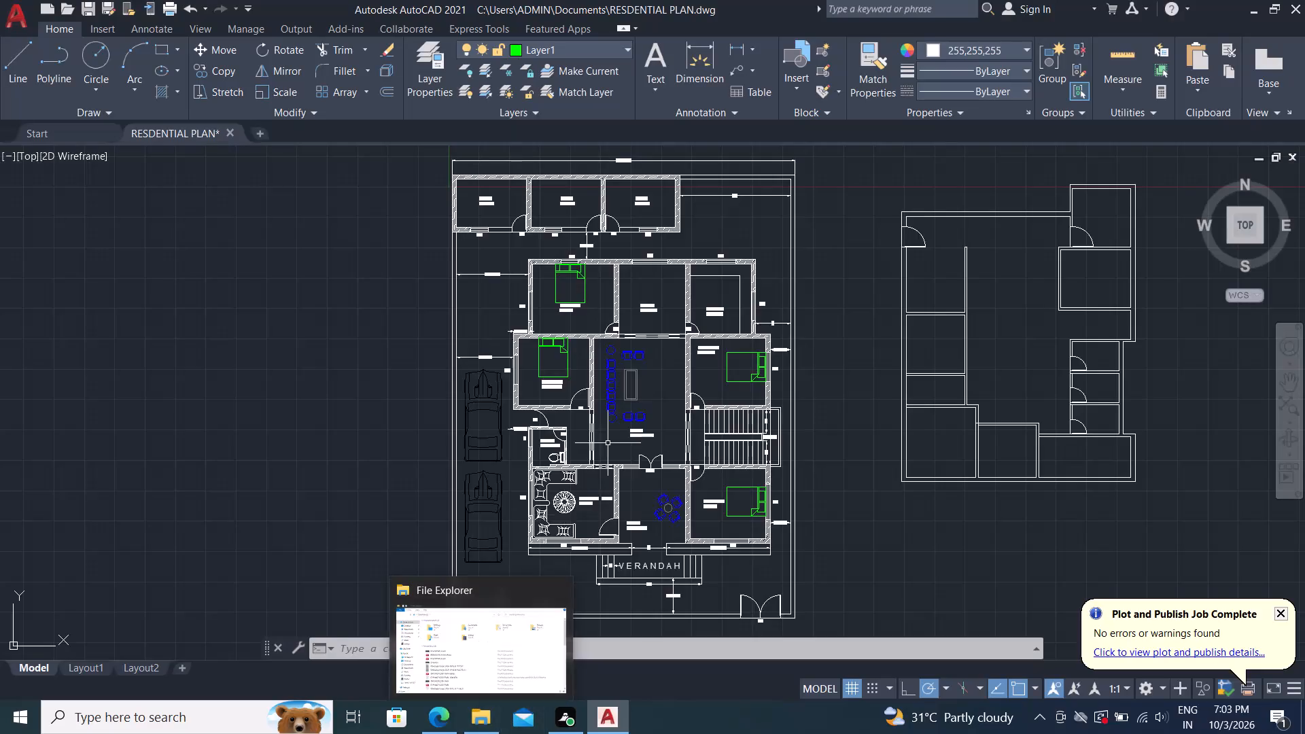
Examine the residential plan around the toilet and living room, and the wall junctions of the office layout's lower rooms.
scroll(608, 443, up, 3)
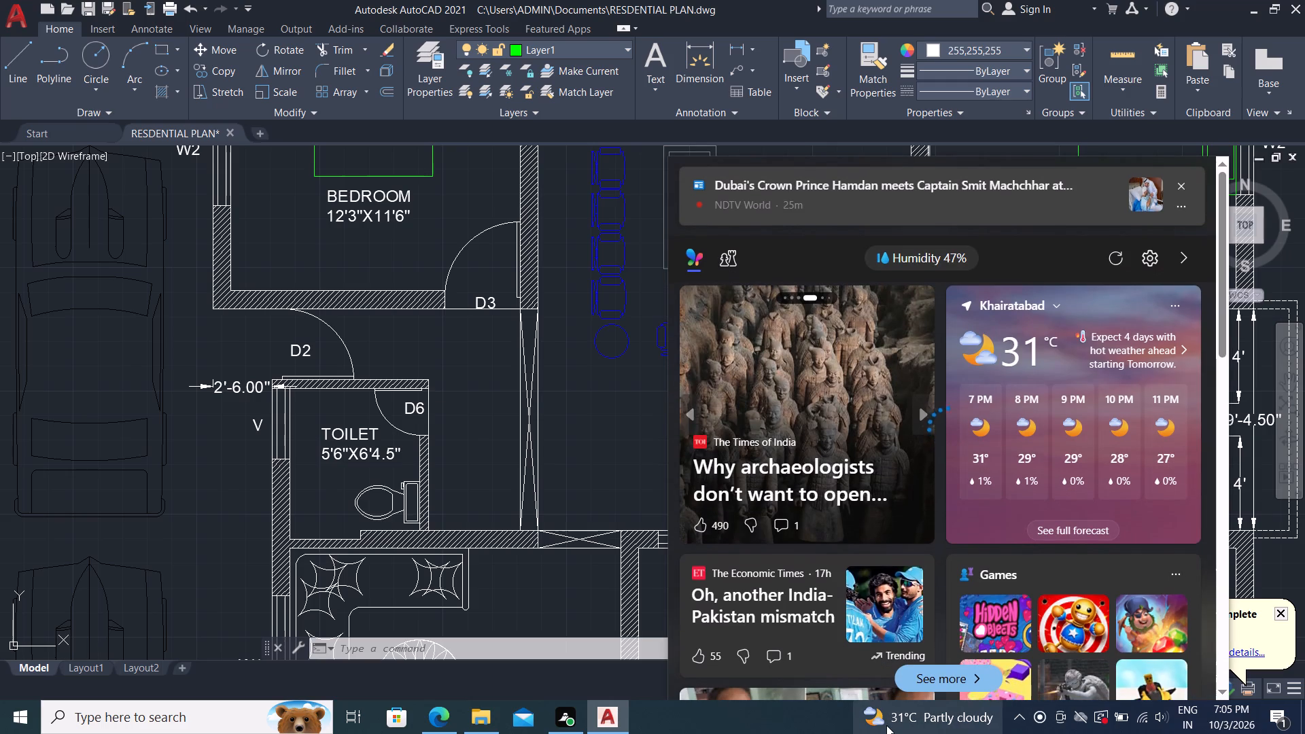
scroll(551, 434, up, 2)
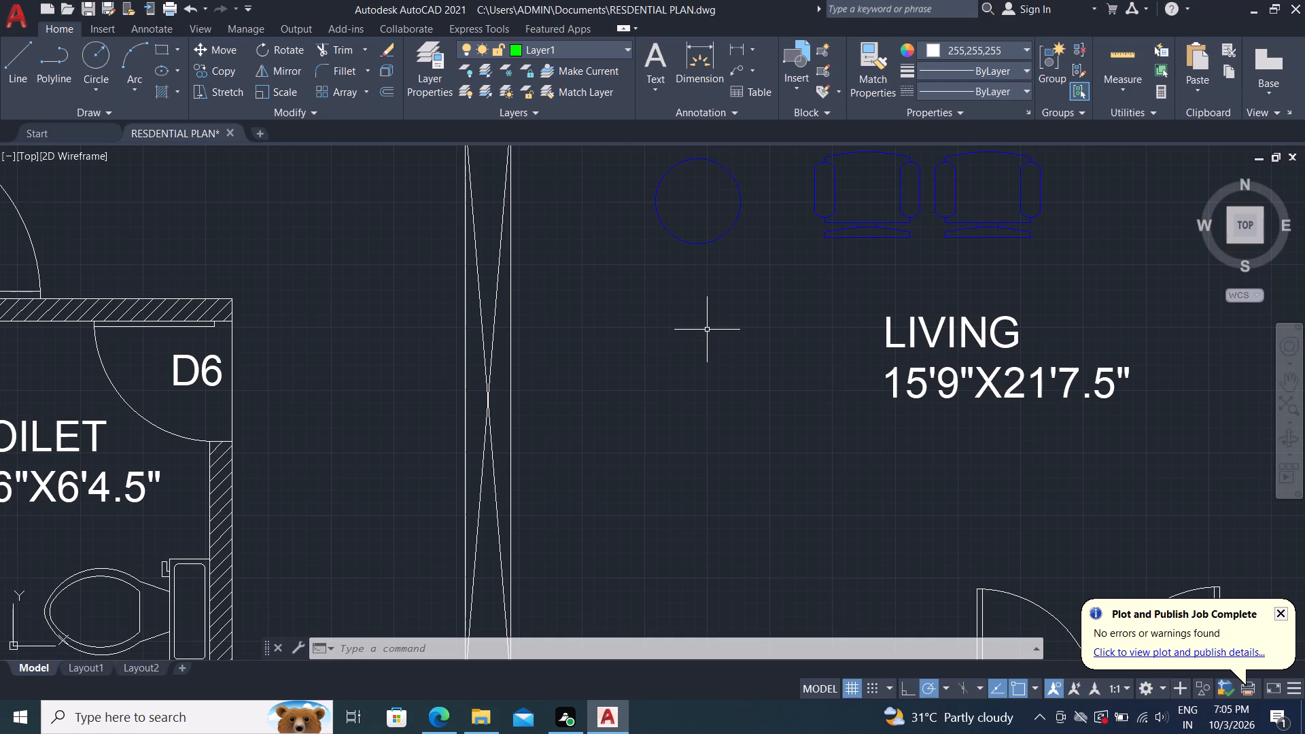
scroll(707, 330, down, 2)
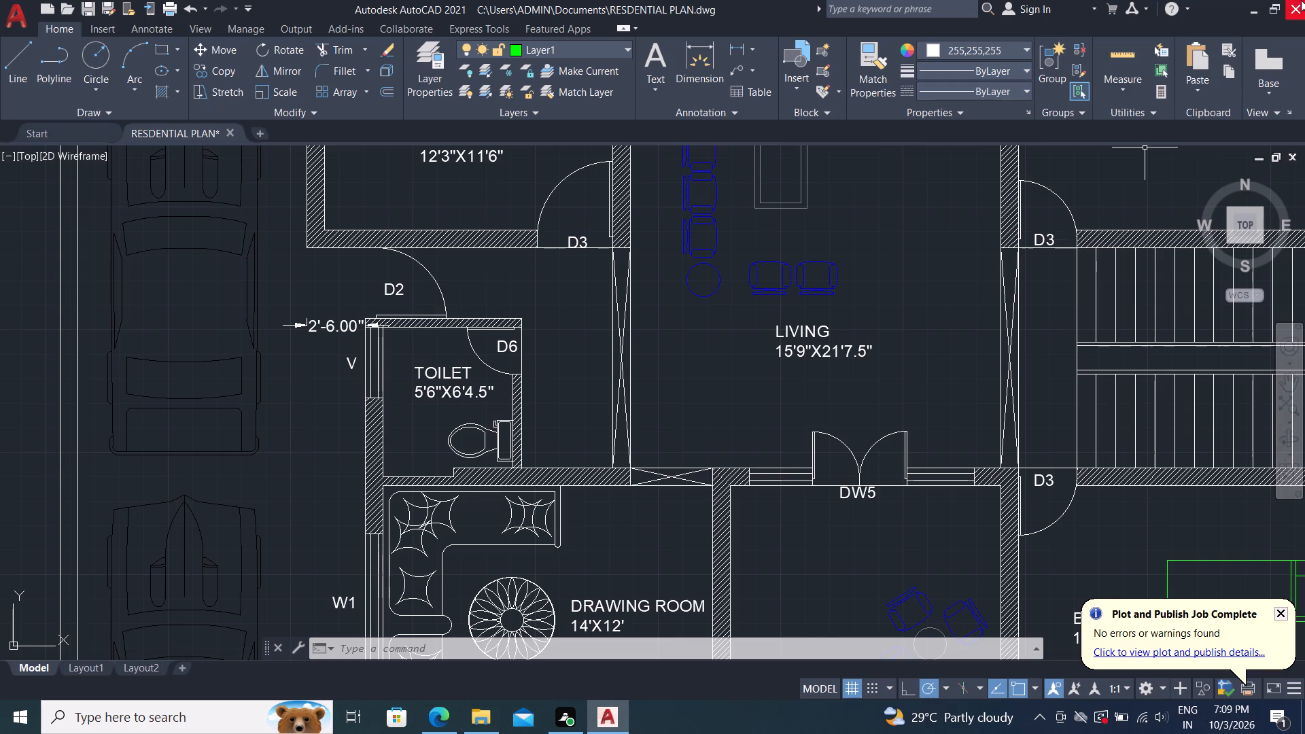
scroll(843, 231, down, 5)
scroll(997, 241, up, 4)
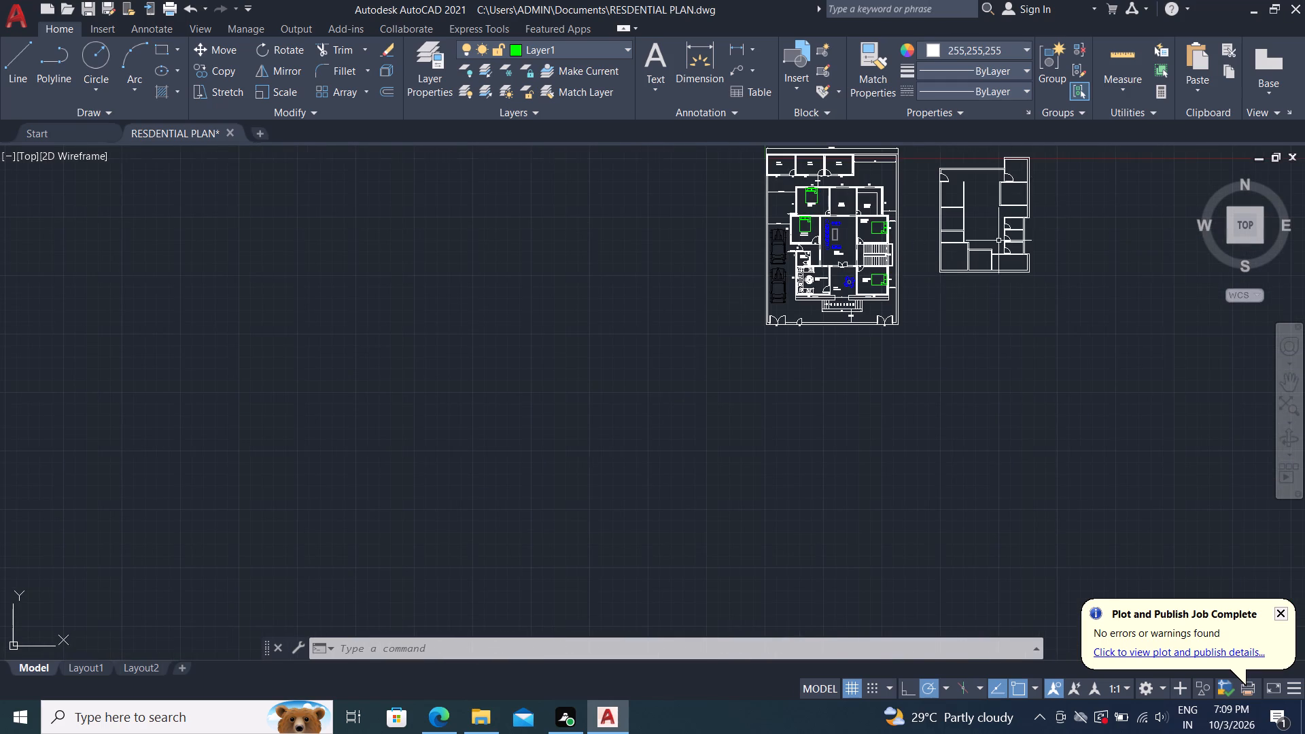
scroll(992, 236, up, 2)
scroll(935, 244, down, 1)
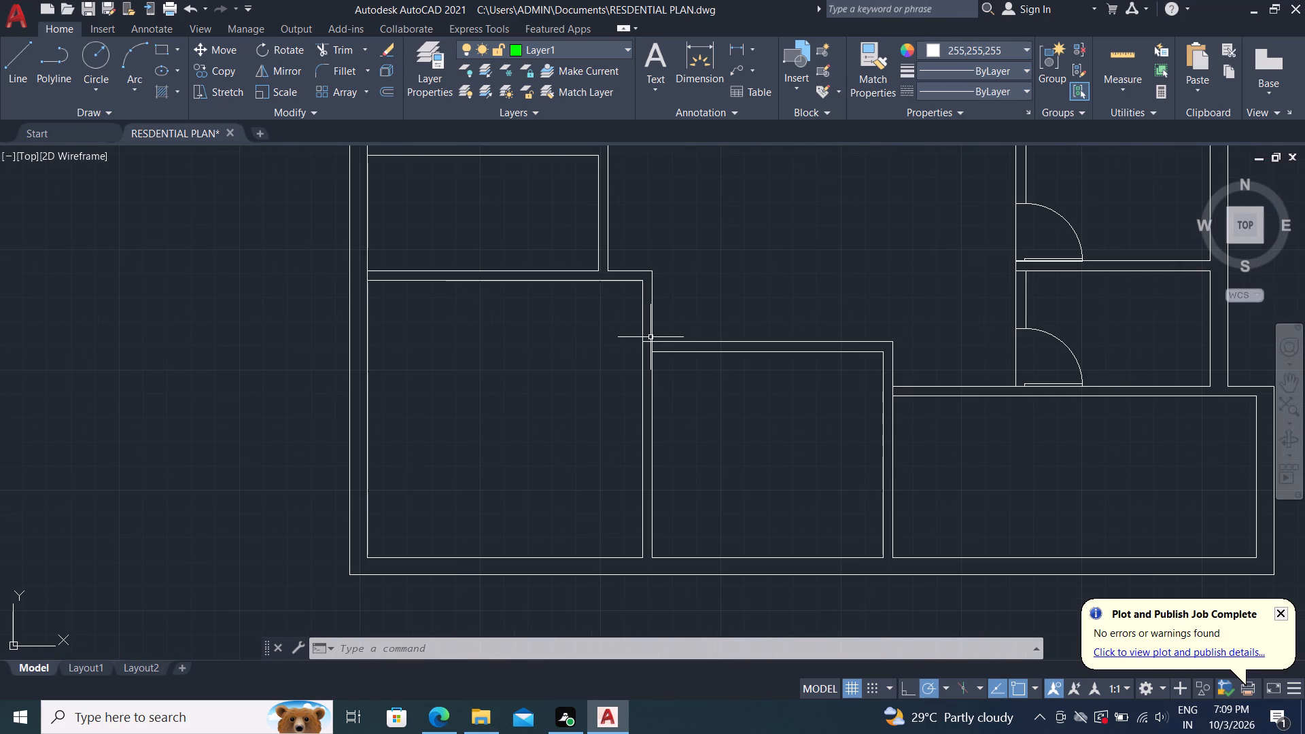
scroll(650, 337, up, 3)
scroll(653, 343, down, 3)
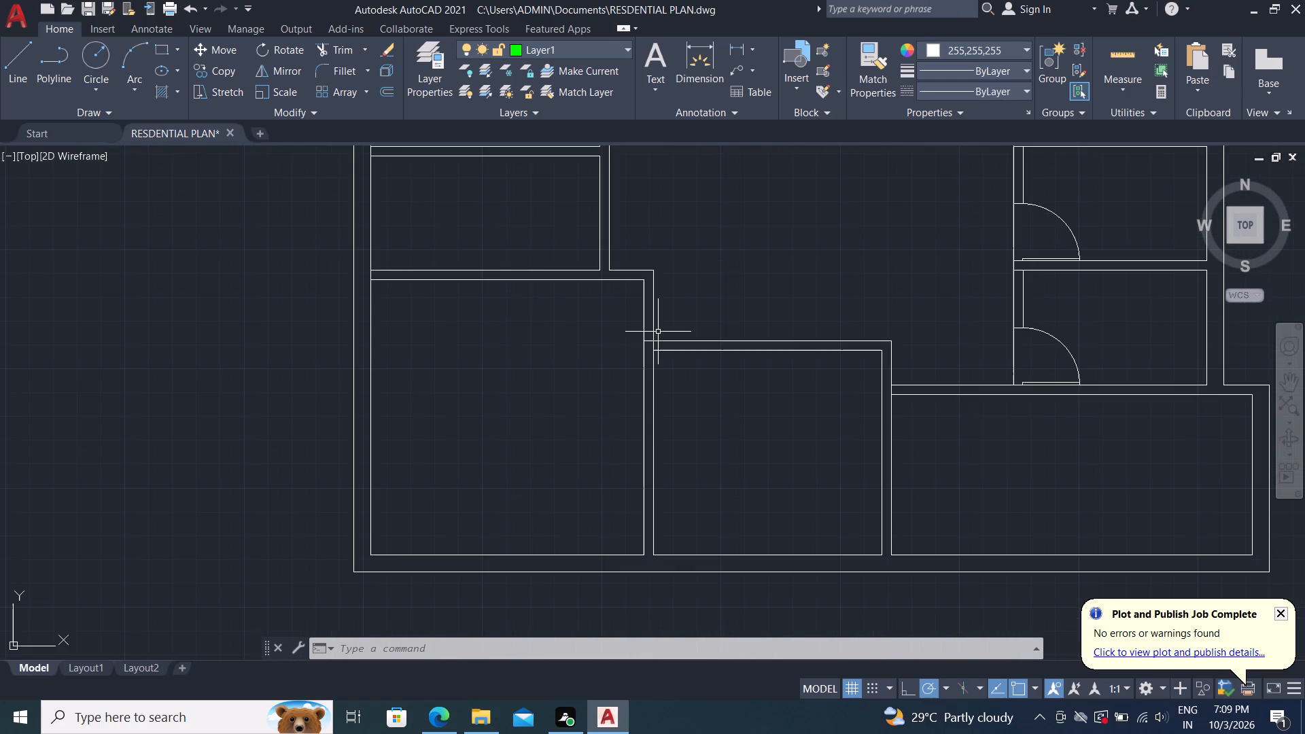
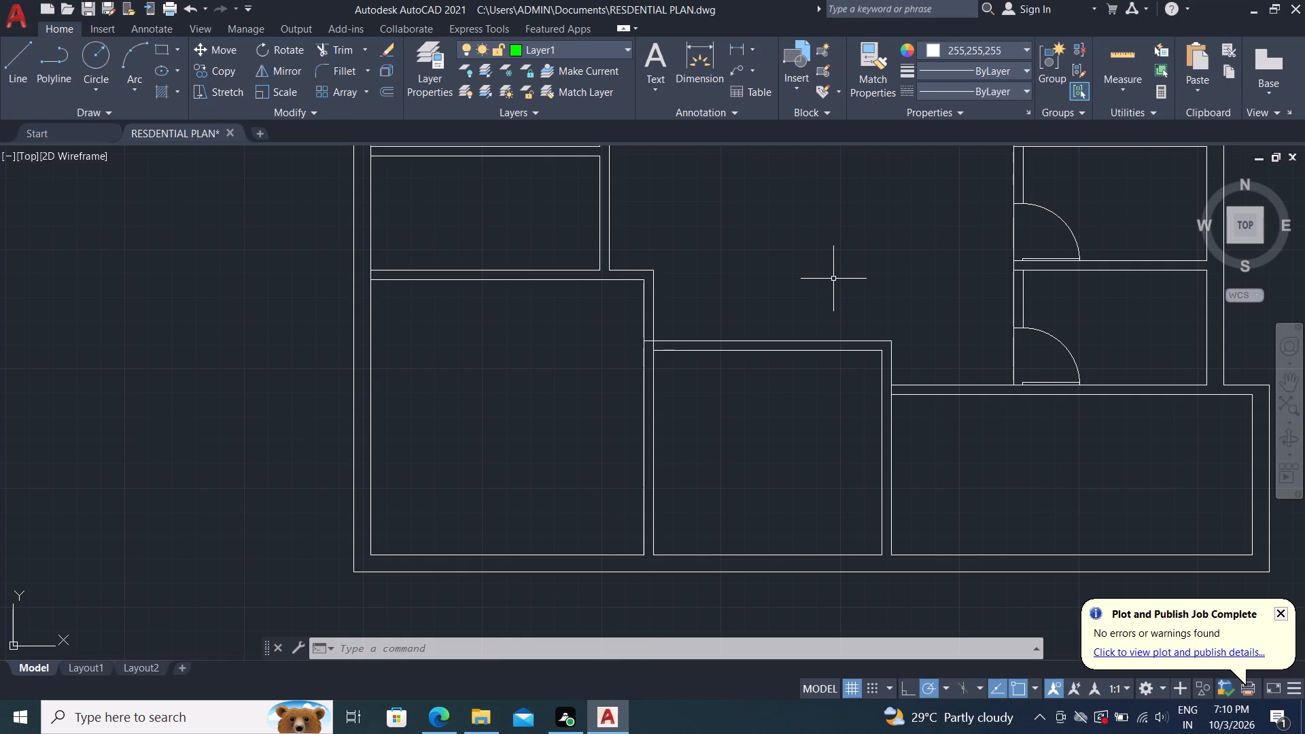
Quit AutoCAD and save the changes to RESDENTIAL PLAN.dwg.
scroll(4, 10, up, 2)
scroll(37, 28, right, 4)
double_click(30, 24)
drag(27, 18, 14, 16)
click(0, 91)
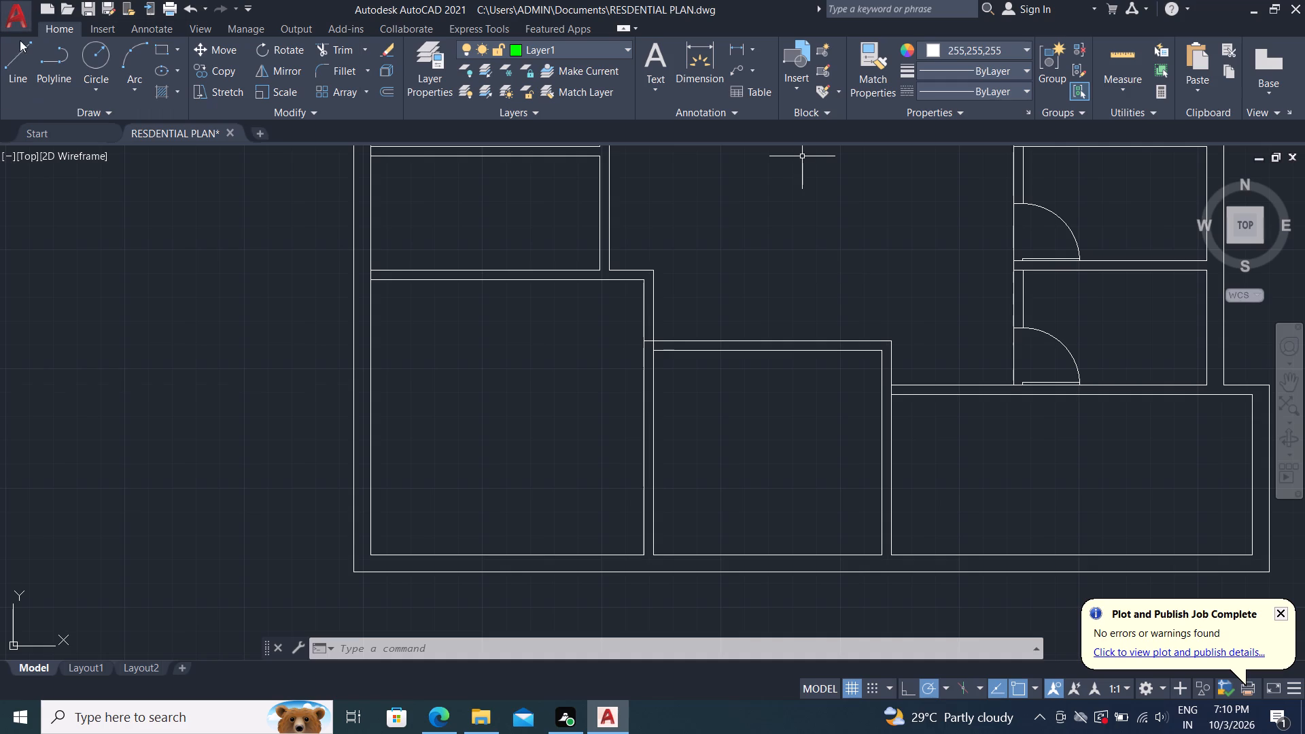
click(20, 40)
drag(20, 40, 23, 22)
click(23, 22)
key(super+s)
scroll(24, 29, left, 20)
scroll(24, 29, left, 13)
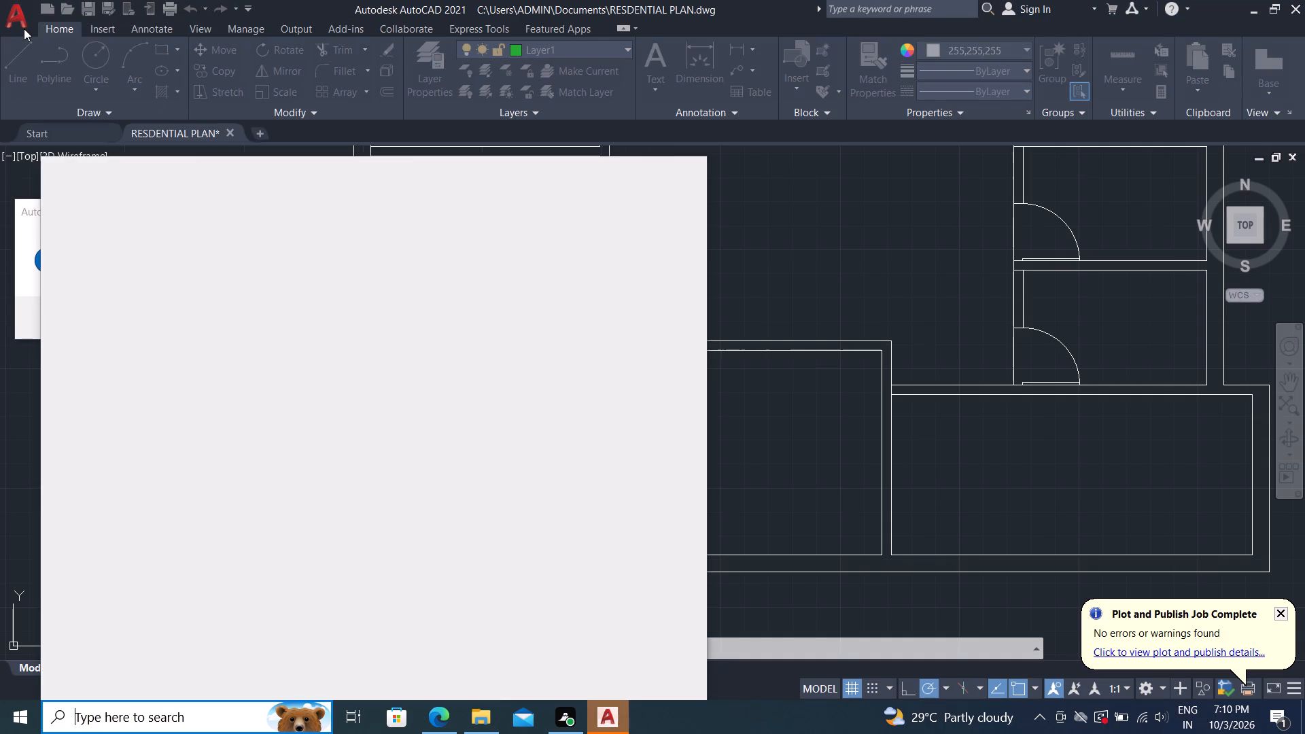
click(876, 245)
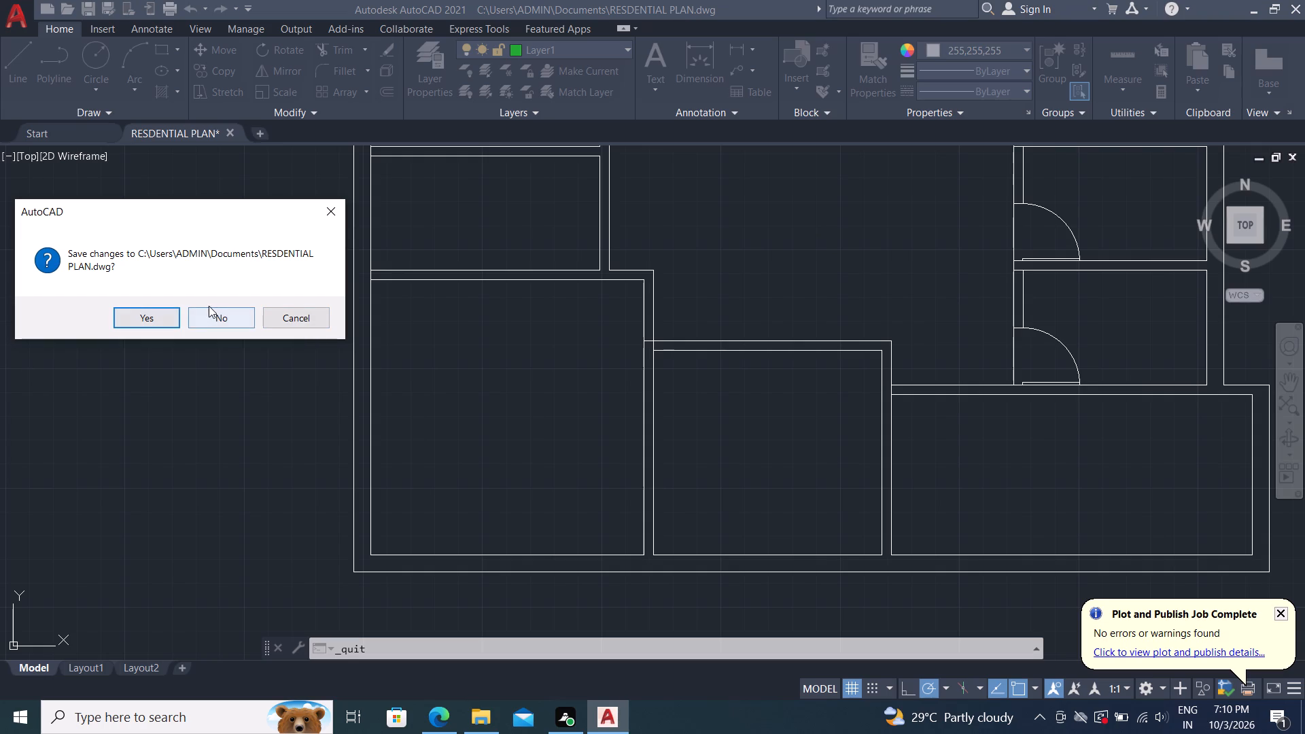
scroll(209, 306, down, 2)
click(164, 313)
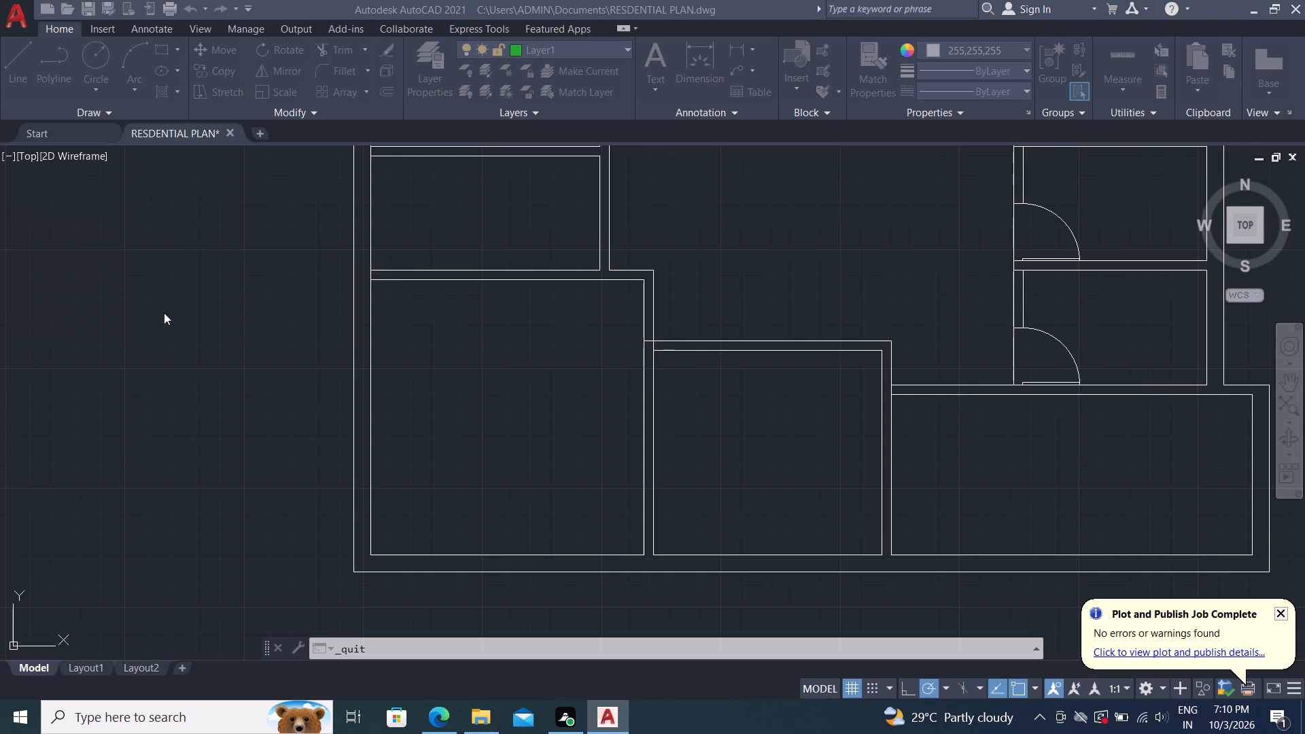
scroll(319, 298, down, 2)
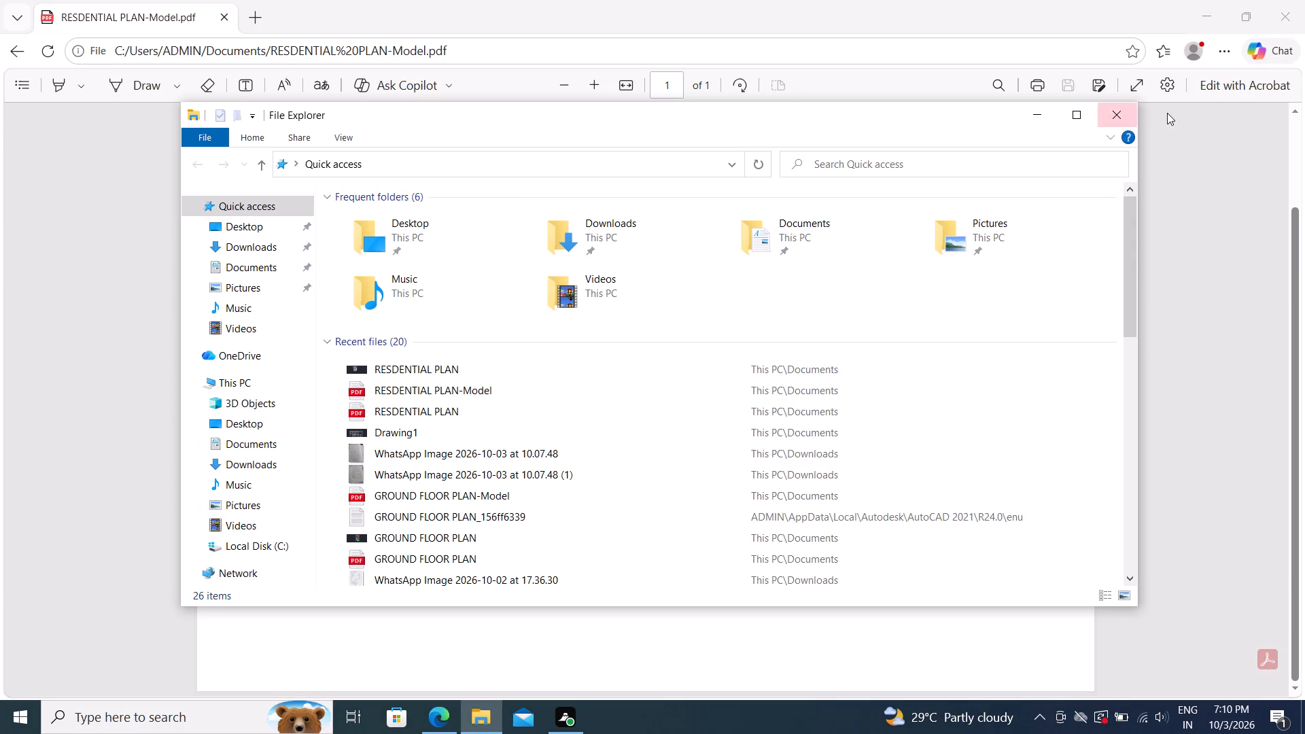
Close the File Explorer window and look over the plotted residential plan in RESDENTIAL PLAN-Model.pdf in Microsoft Edge.
click(1125, 121)
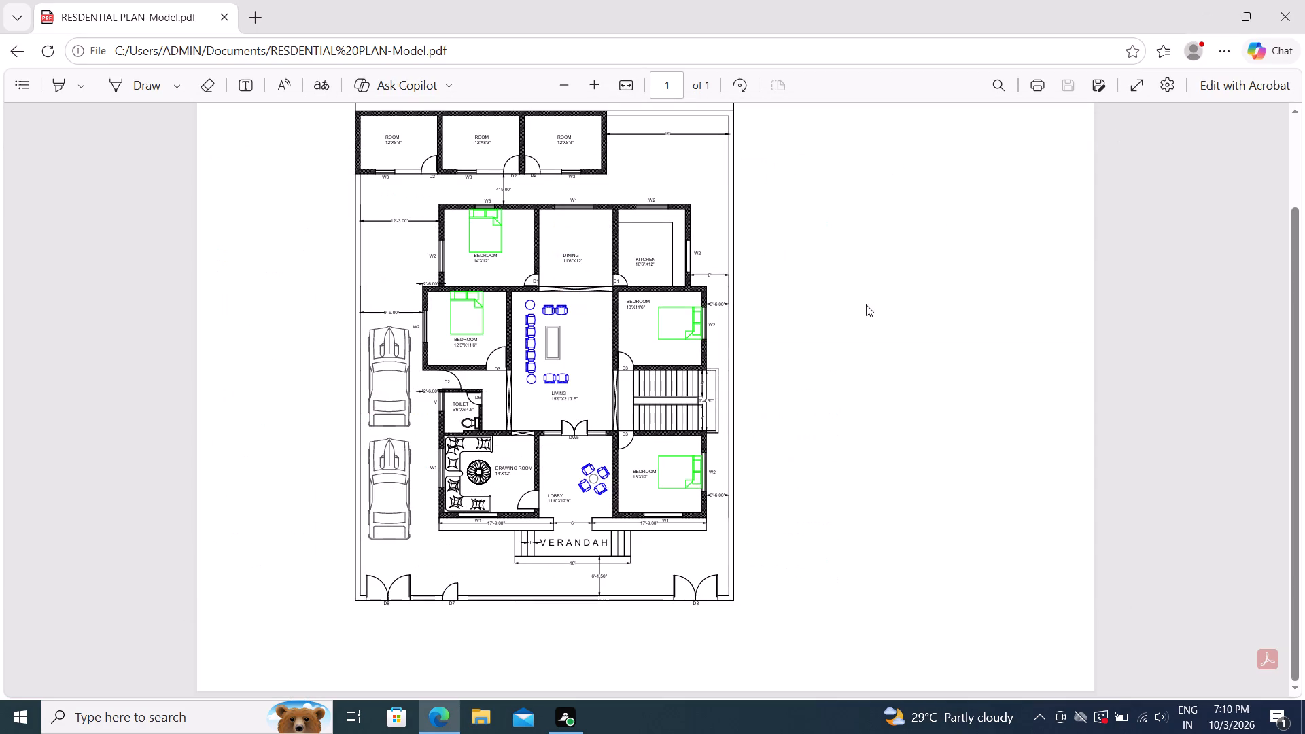
scroll(746, 361, up, 1)
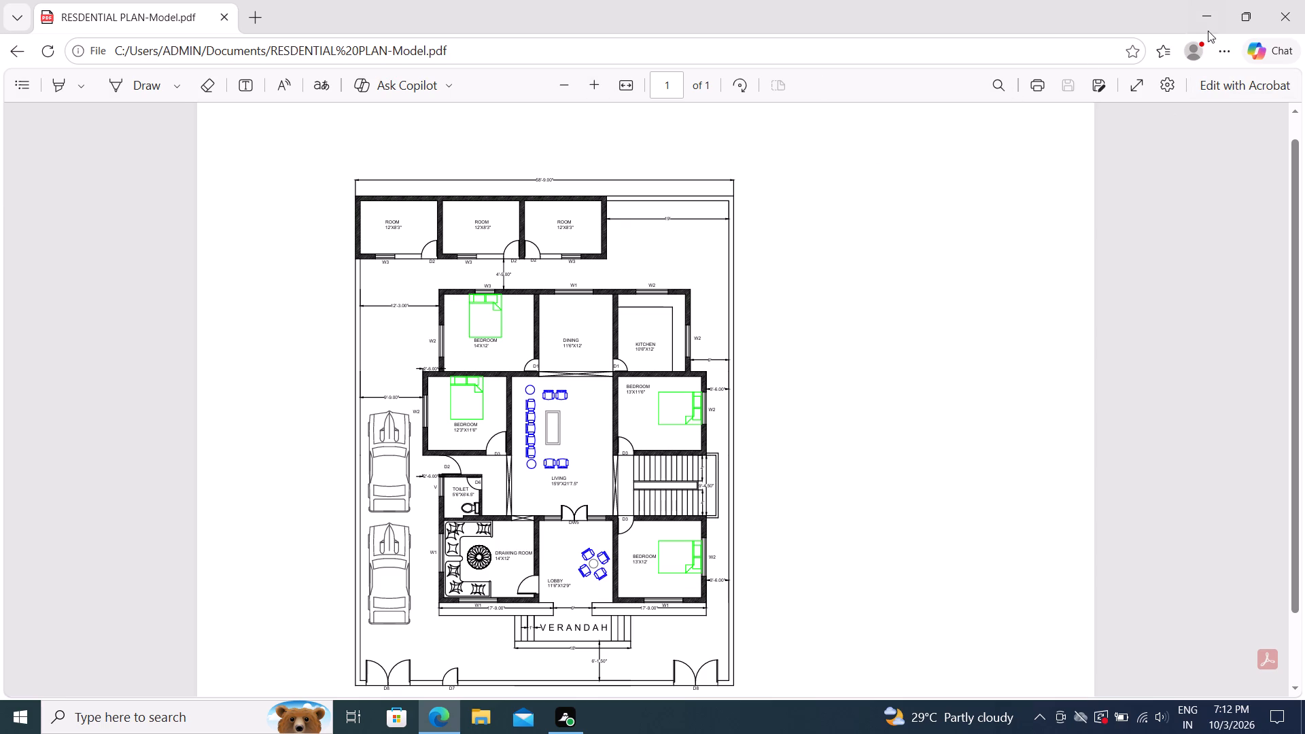
scroll(544, 467, down, 4)
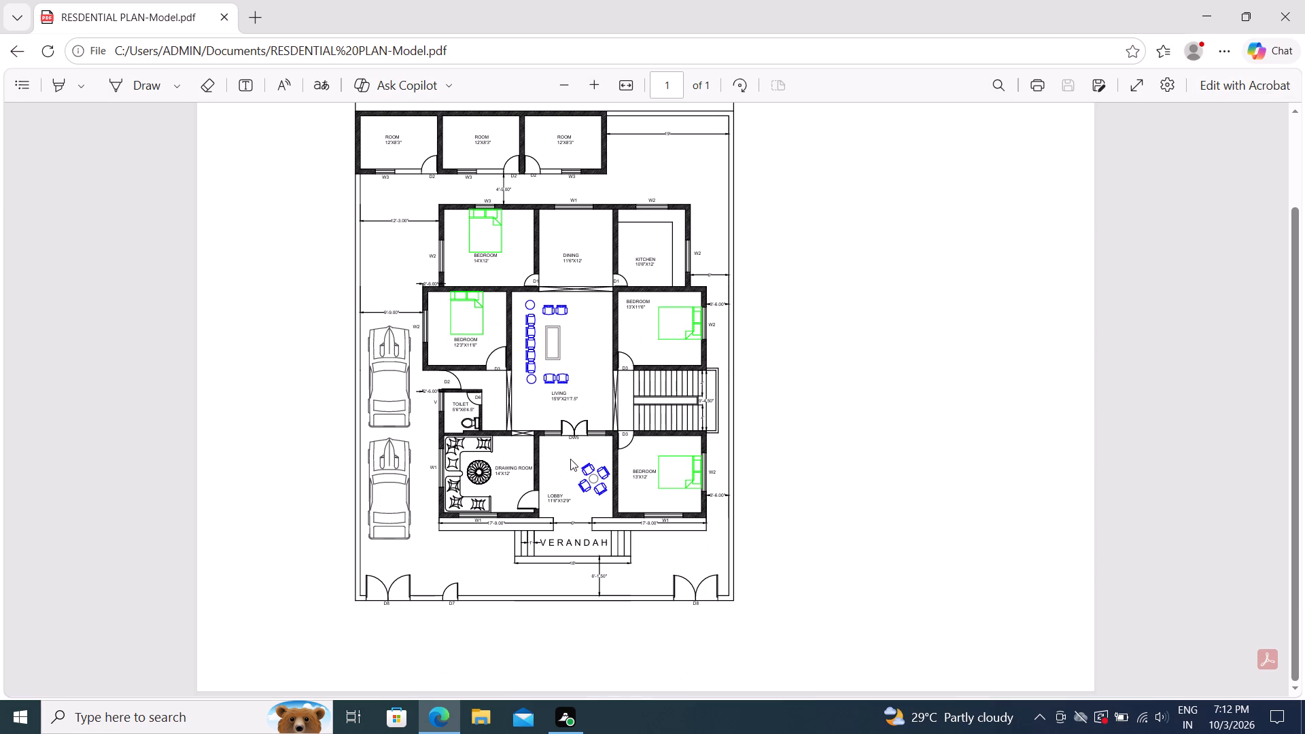
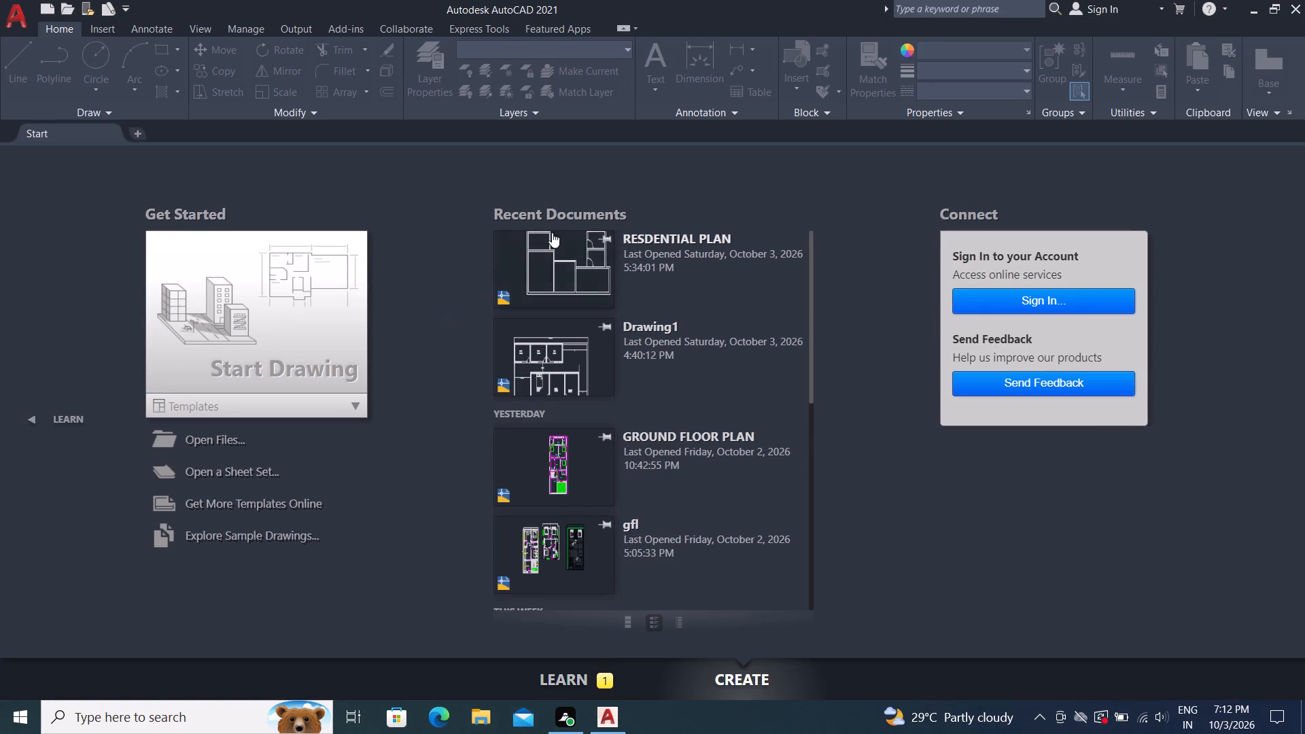
Reopen the recent drawing RESDENTIAL PLAN.
double_click(577, 245)
click(560, 260)
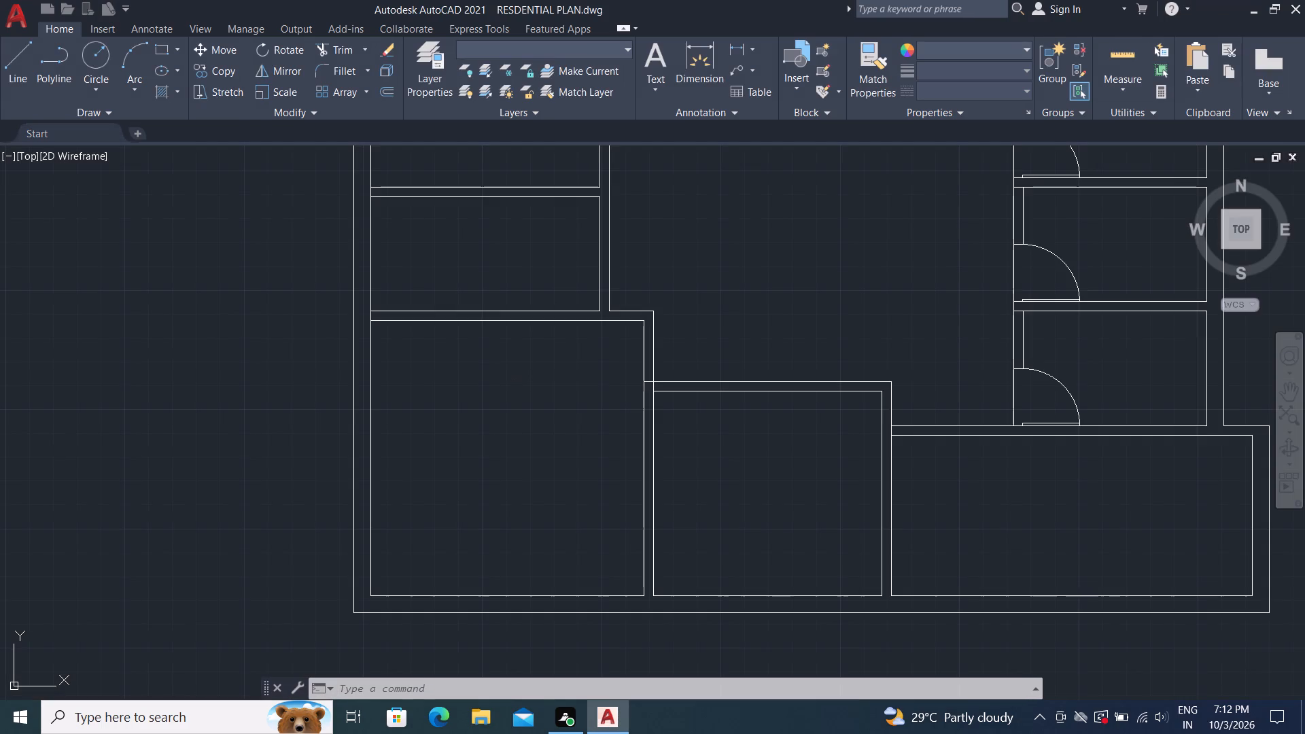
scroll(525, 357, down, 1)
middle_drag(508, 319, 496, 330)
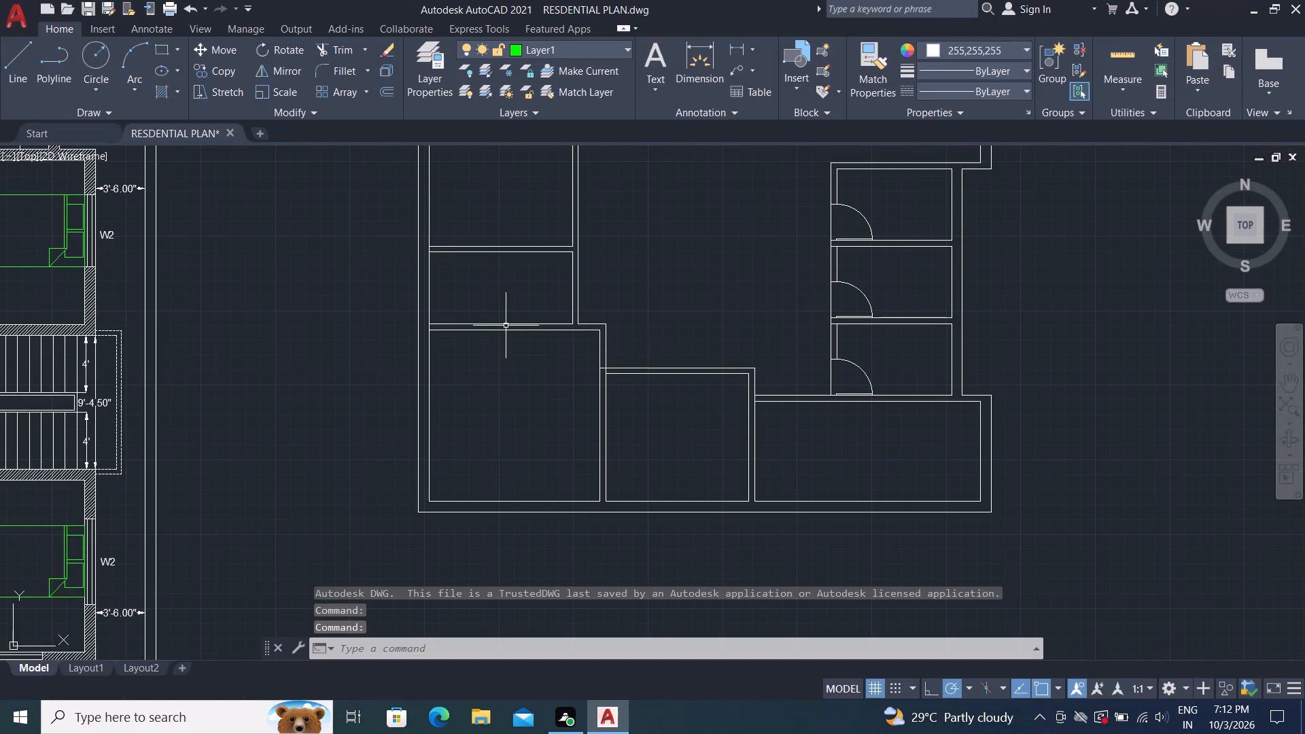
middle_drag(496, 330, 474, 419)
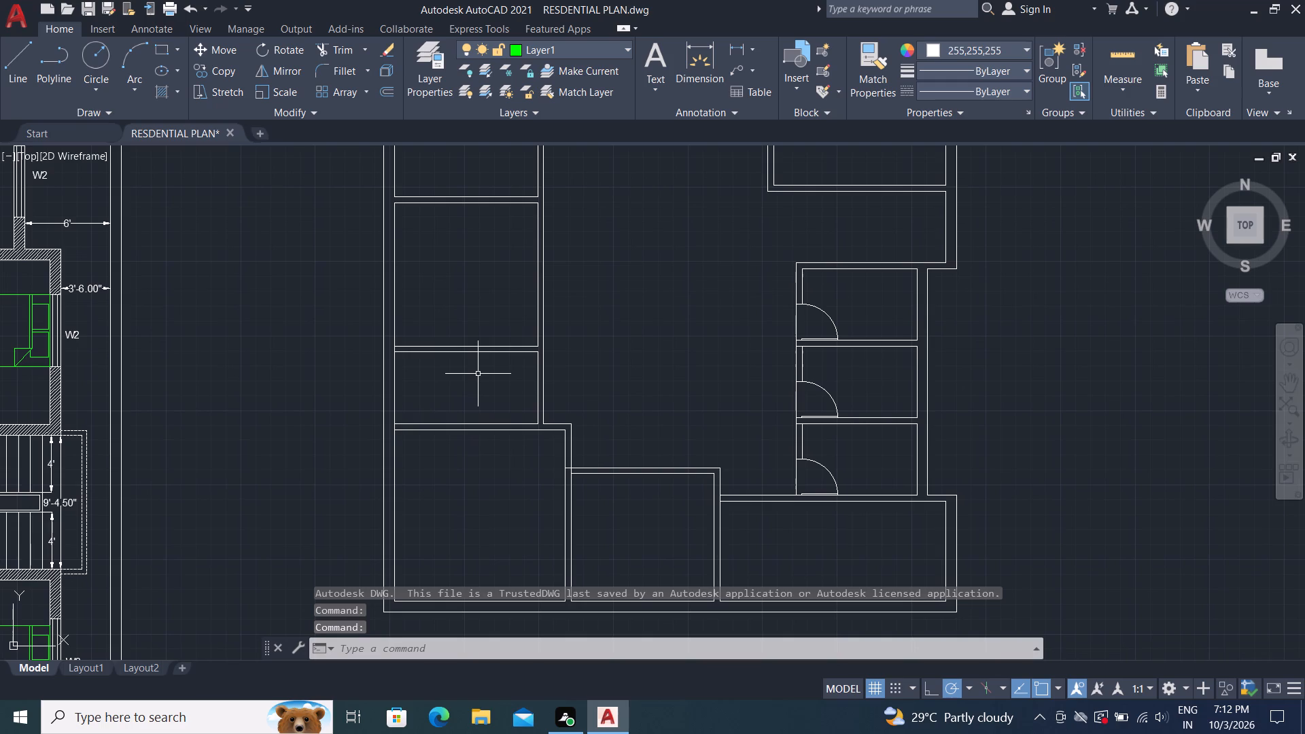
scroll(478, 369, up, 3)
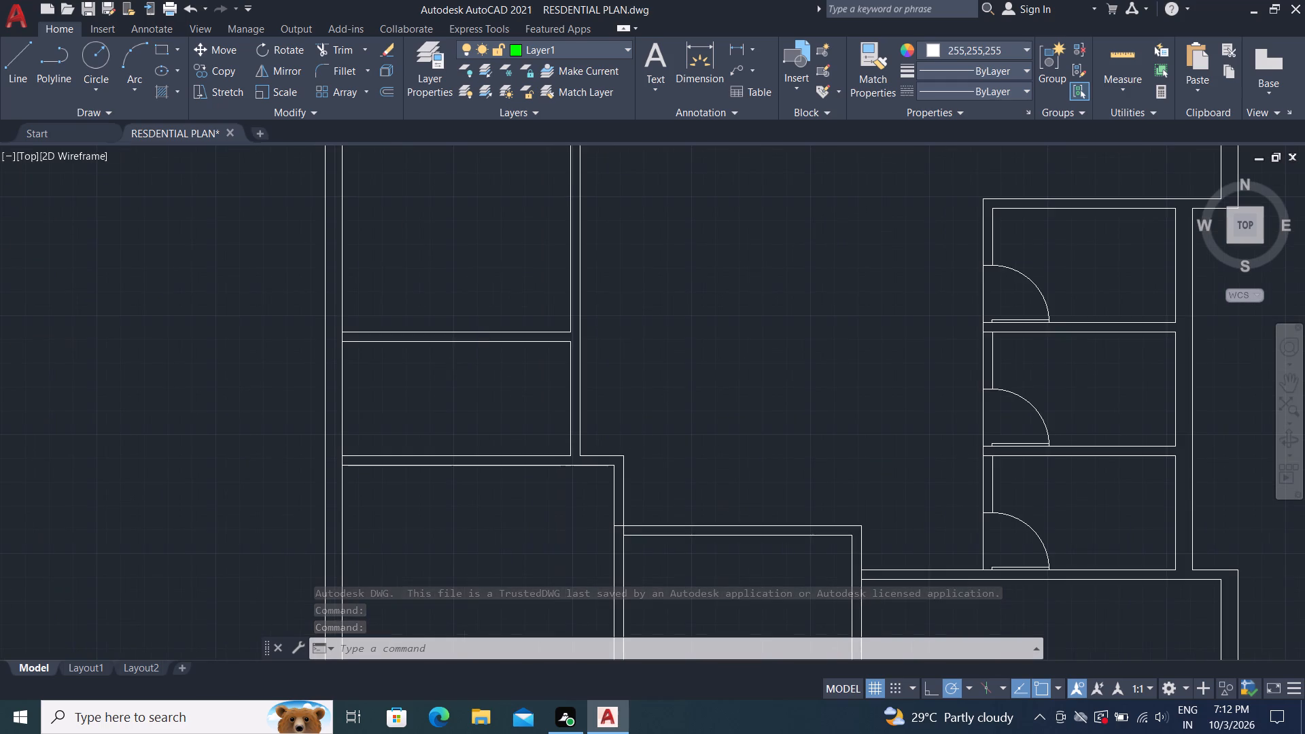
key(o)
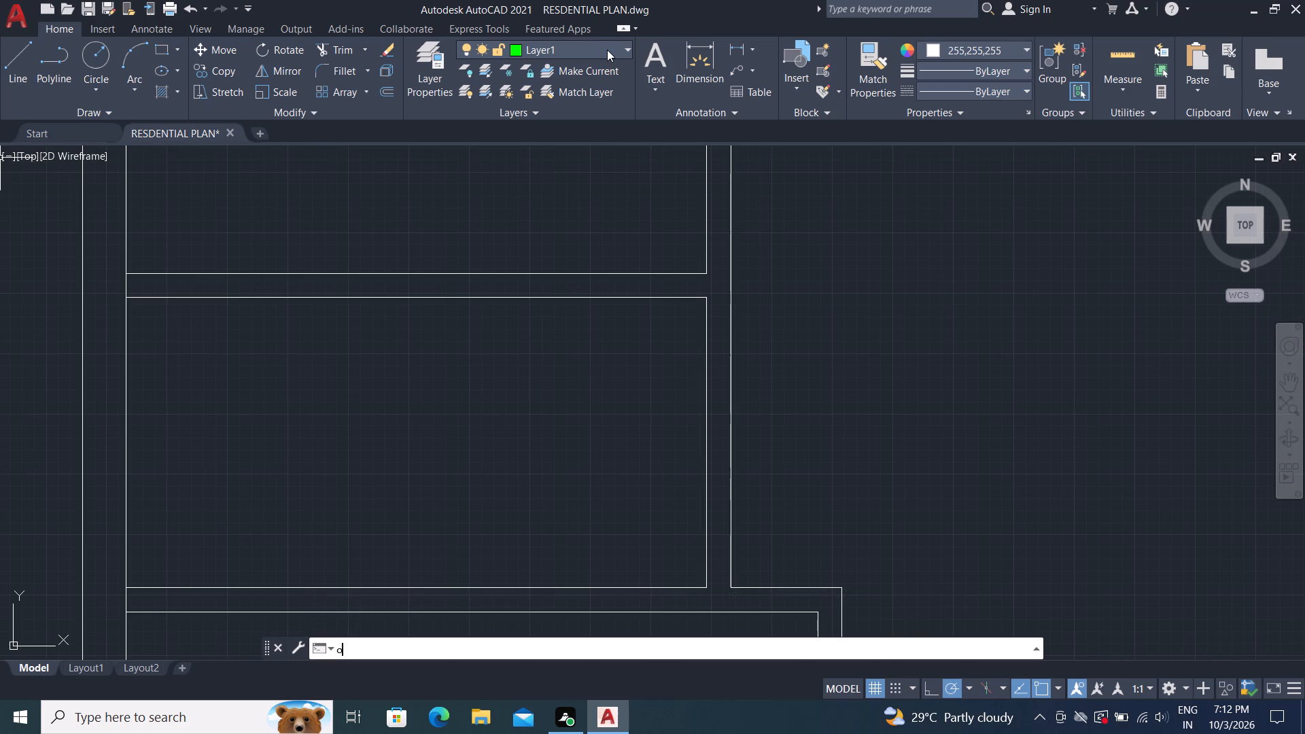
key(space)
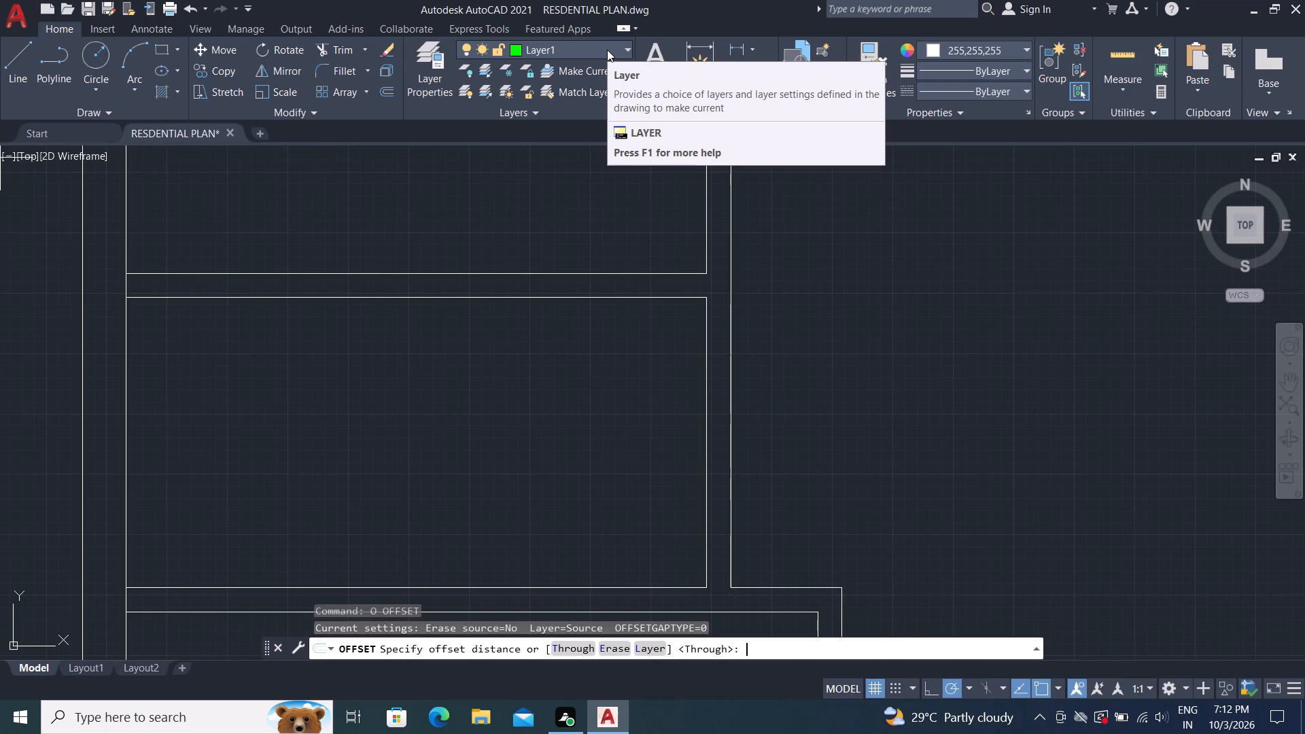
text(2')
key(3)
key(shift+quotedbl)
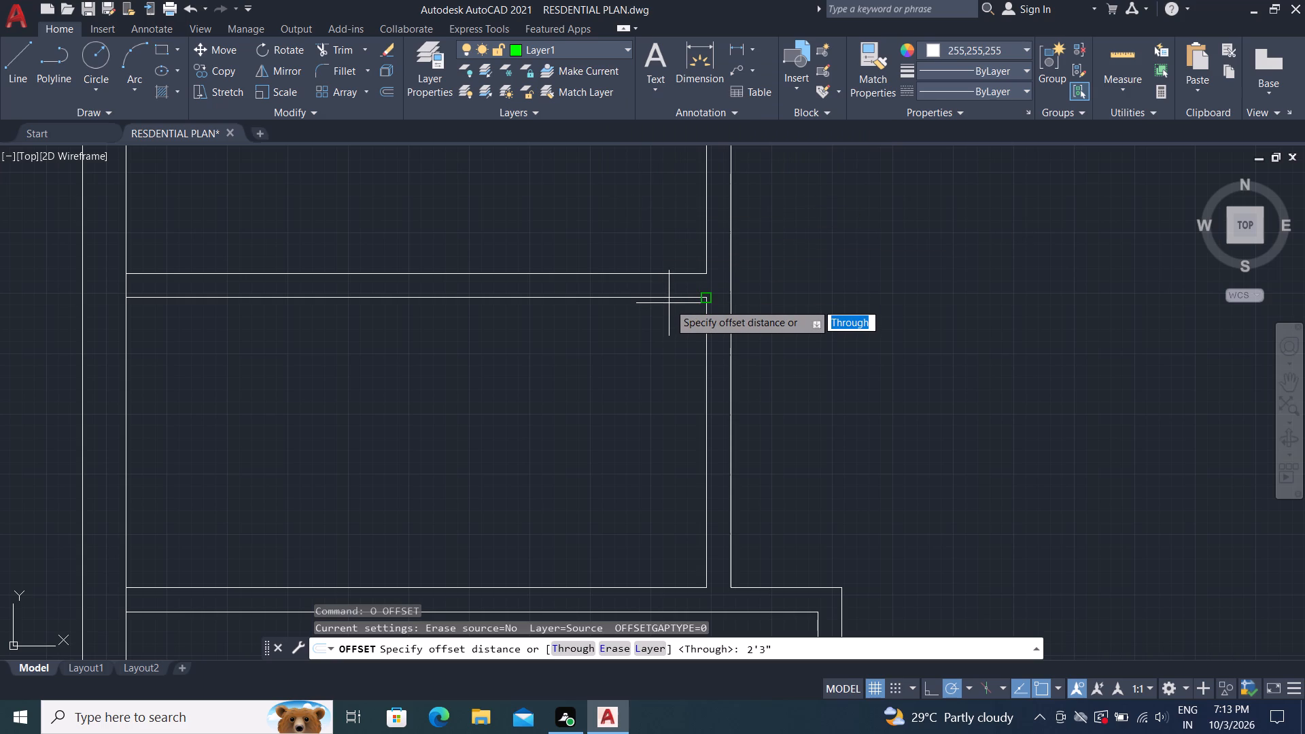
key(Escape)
Offset the right inner wall line of the small room above the large lower-left room by 2'3" into the room.
key(space)
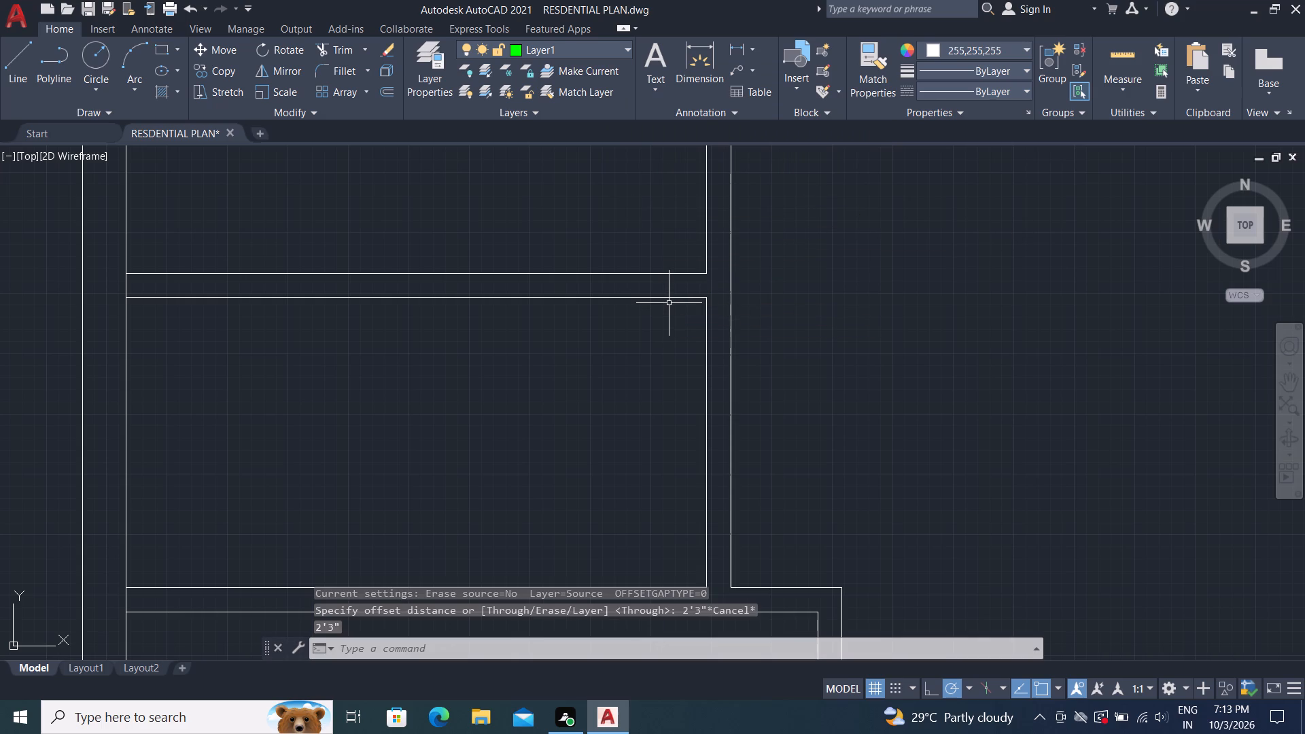
key(space)
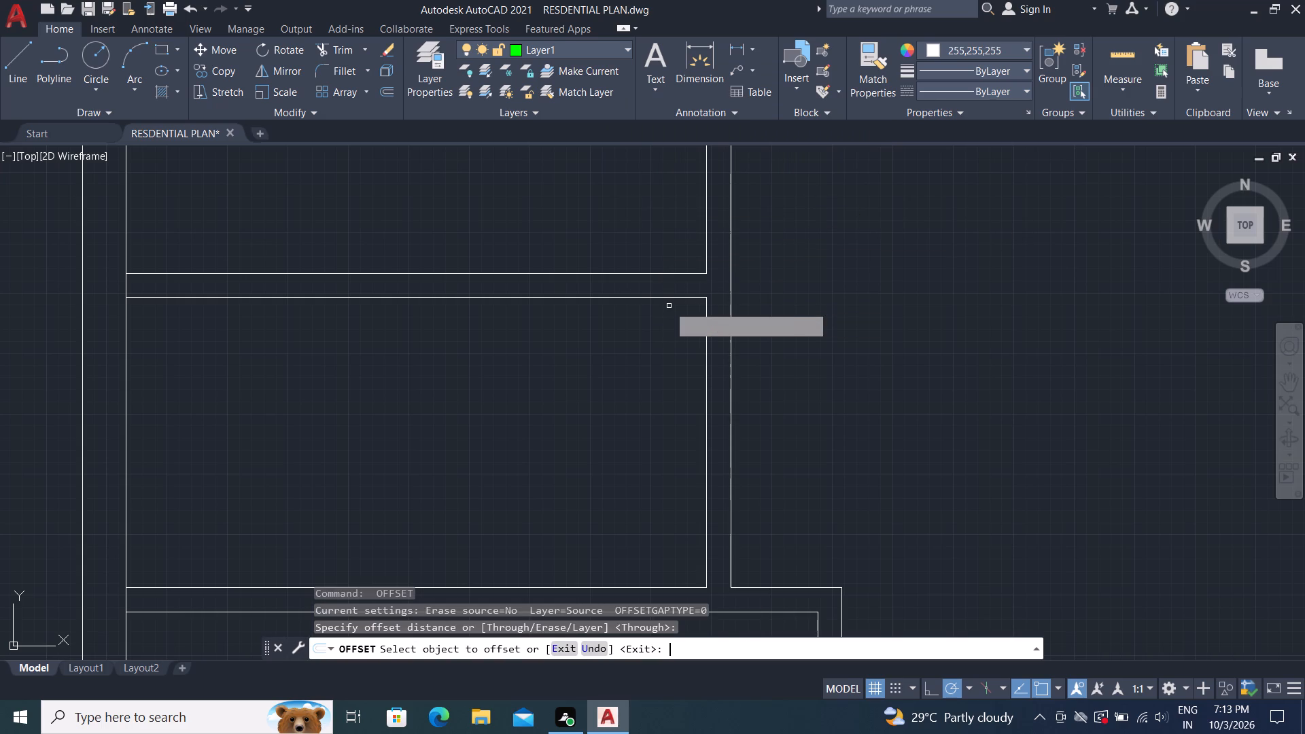
click(708, 415)
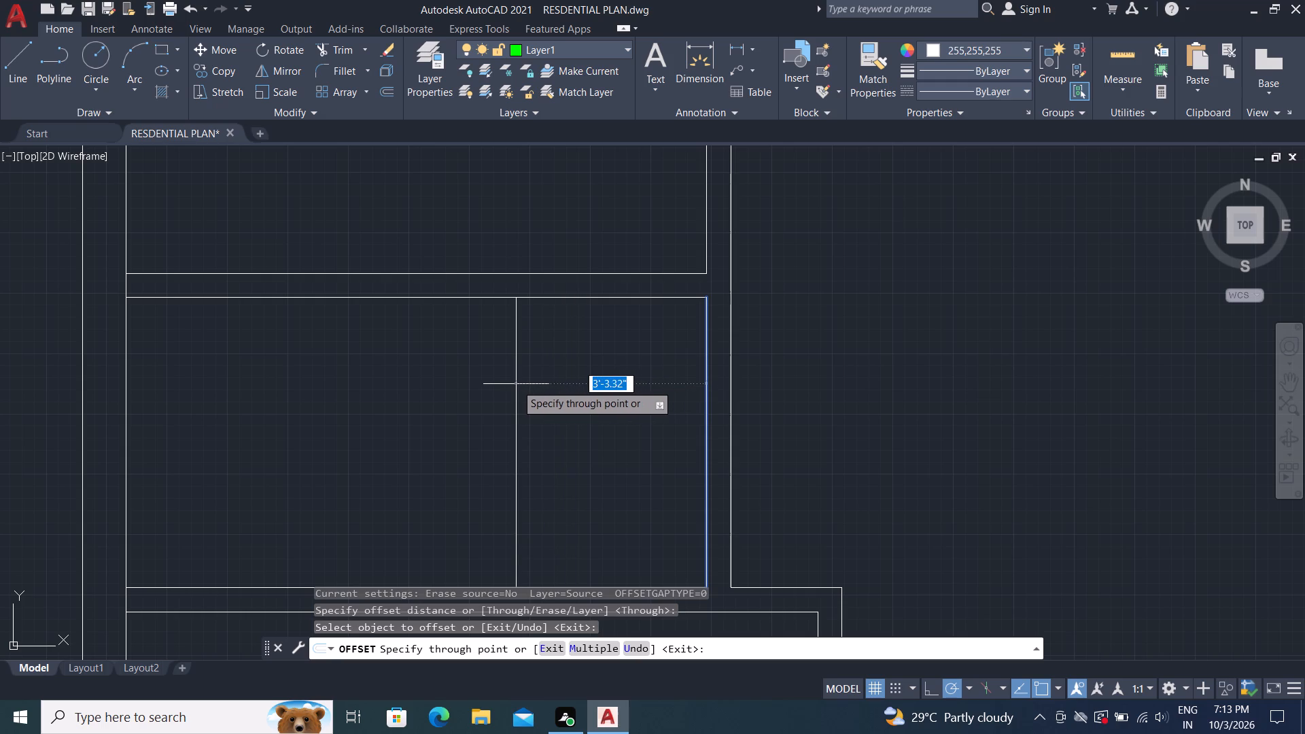
key(2)
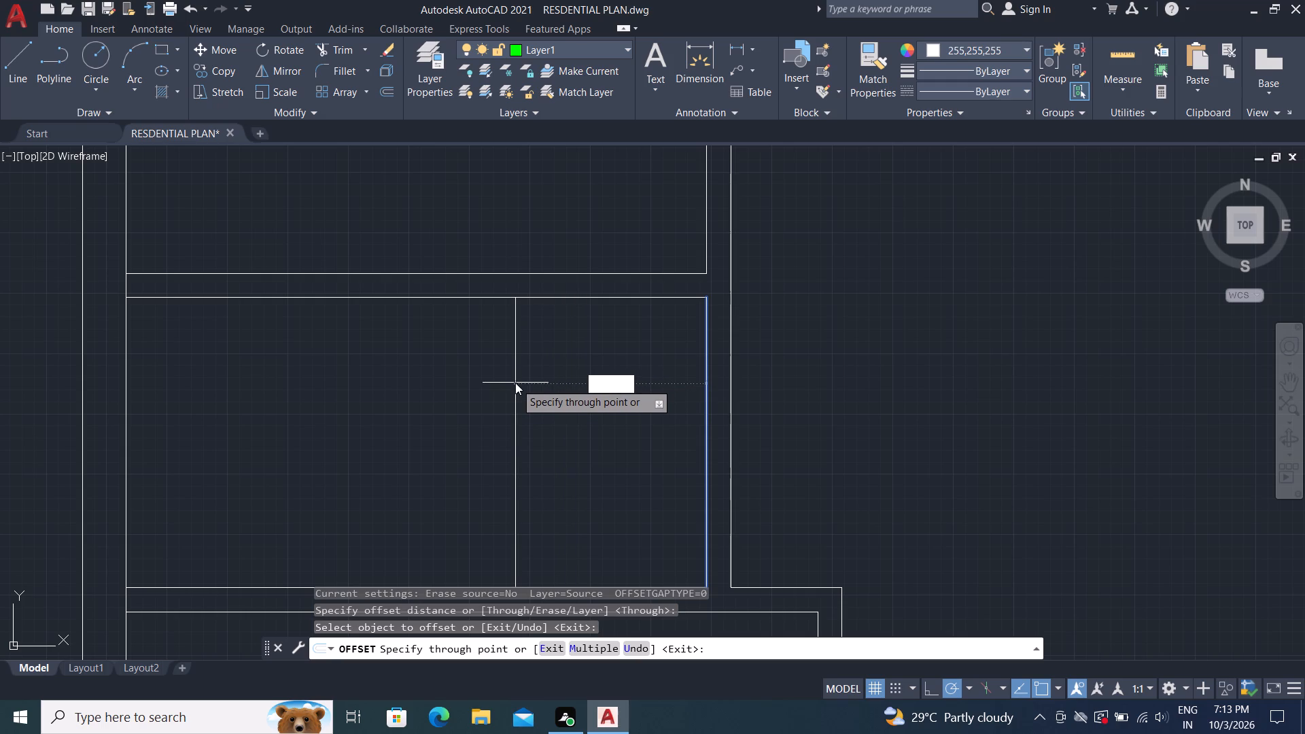
key(apostrophe)
key(3)
key(shift+quotedbl)
key(Return)
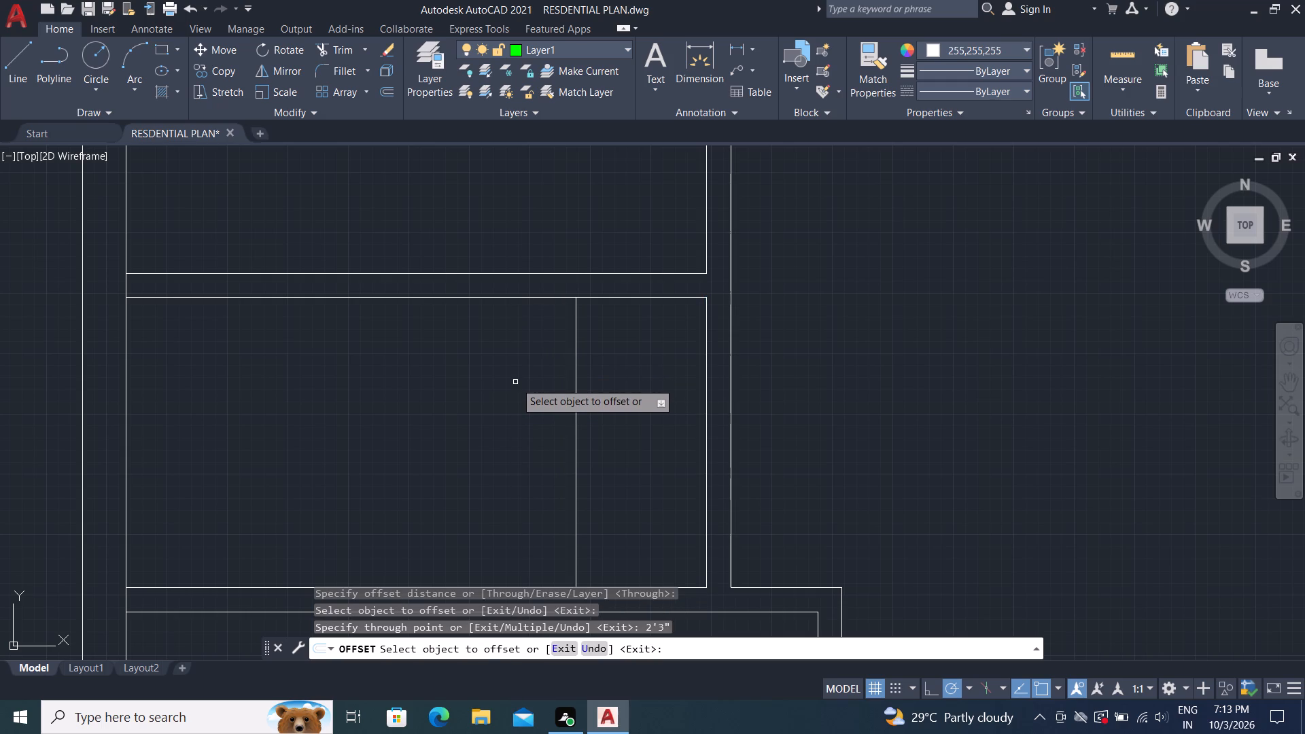
scroll(561, 386, down, 1)
key(Escape)
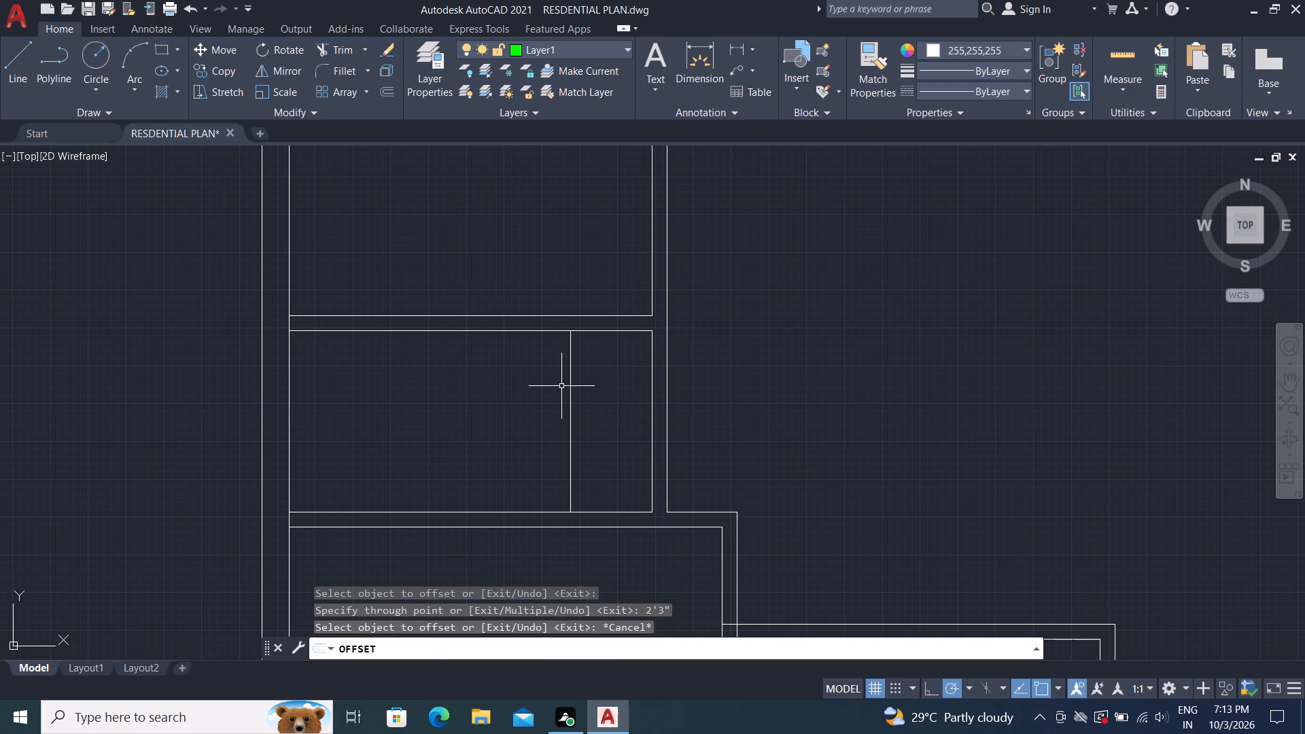
Offset the upper inner wall line of the room directly above the small room by 3'6" down into that room.
text(o)
key(space)
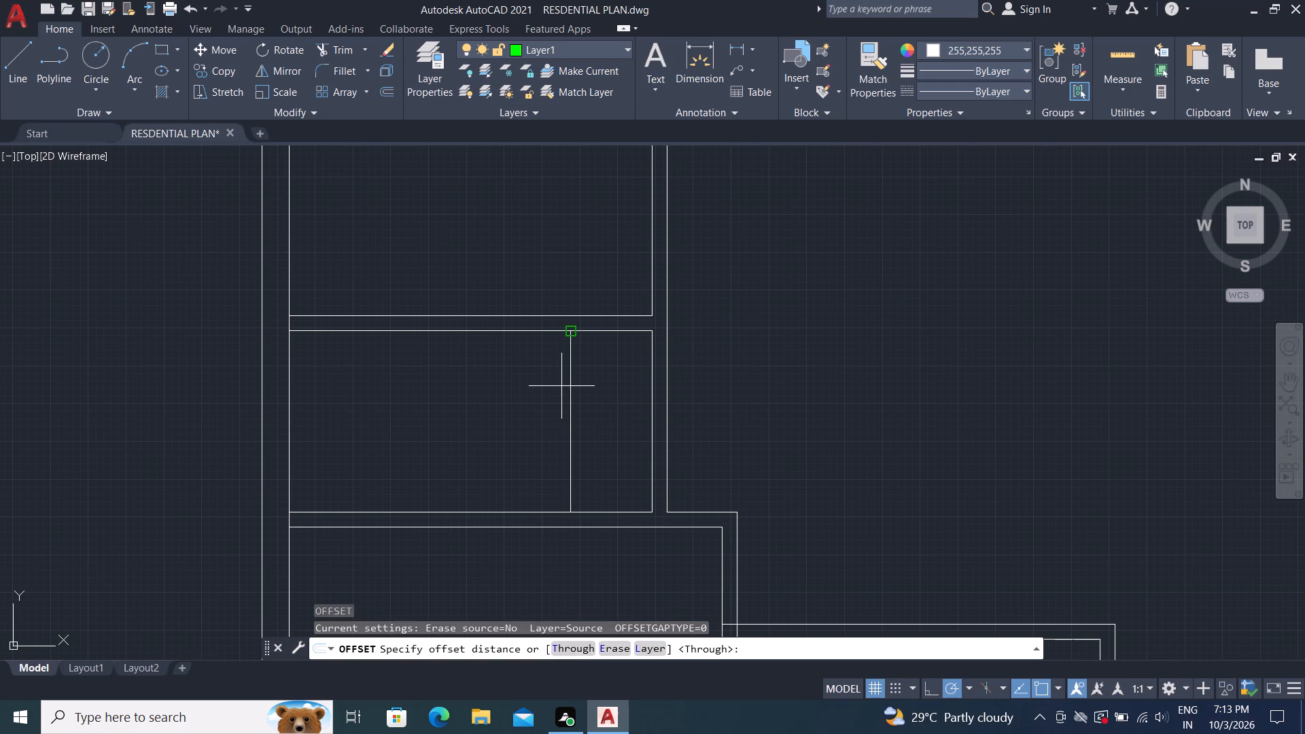
key(3)
text('6")
key(Return)
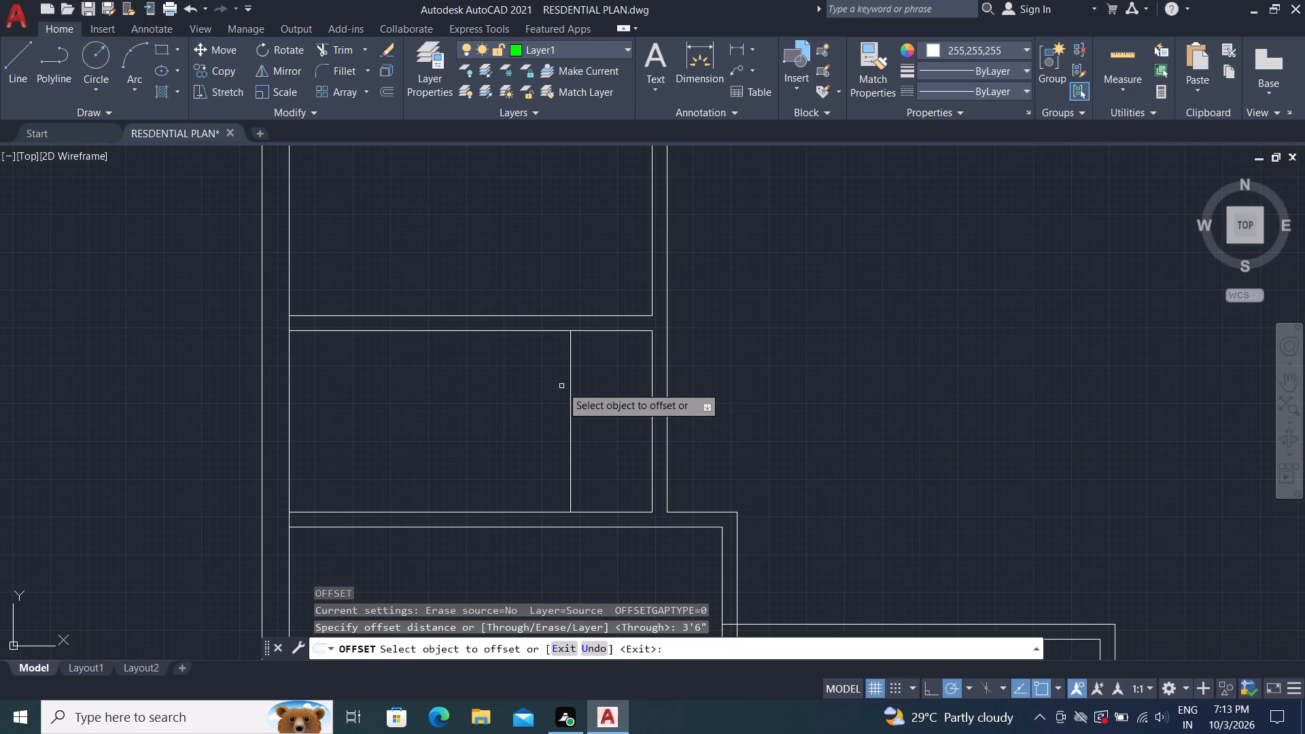
scroll(607, 304, down, 2)
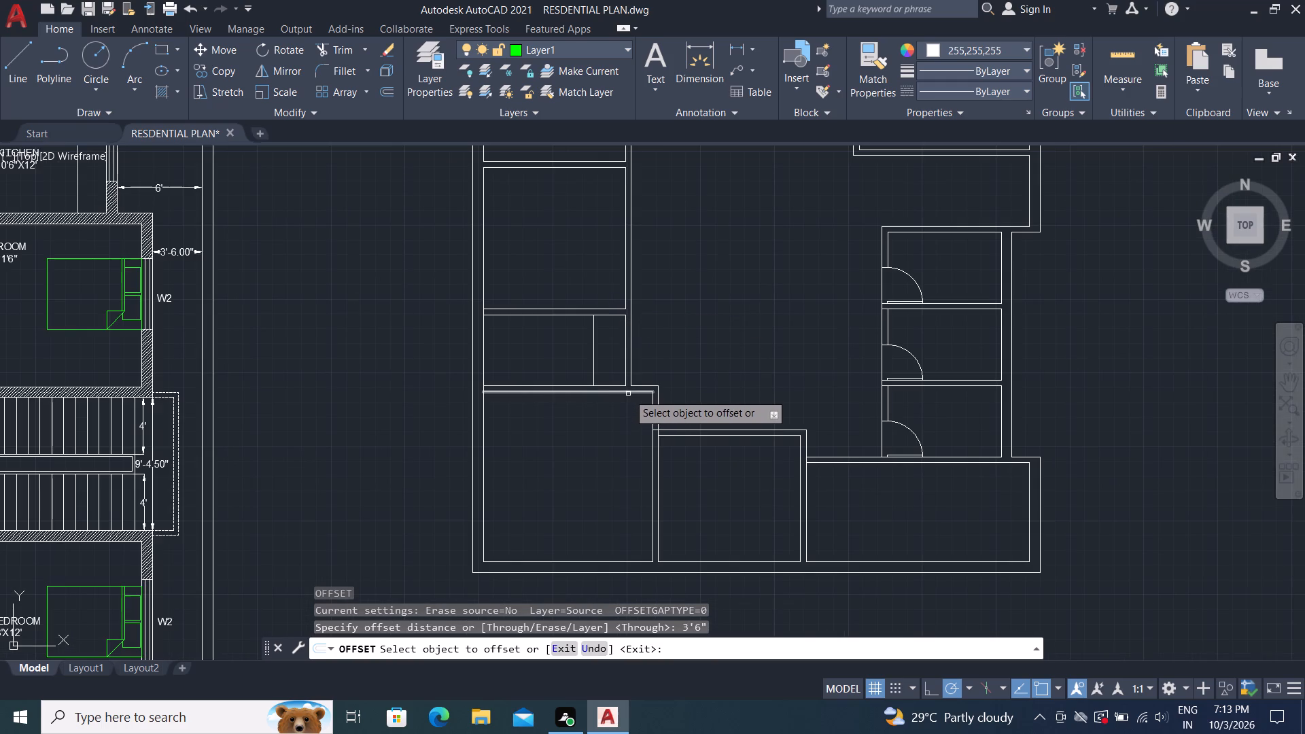
click(627, 394)
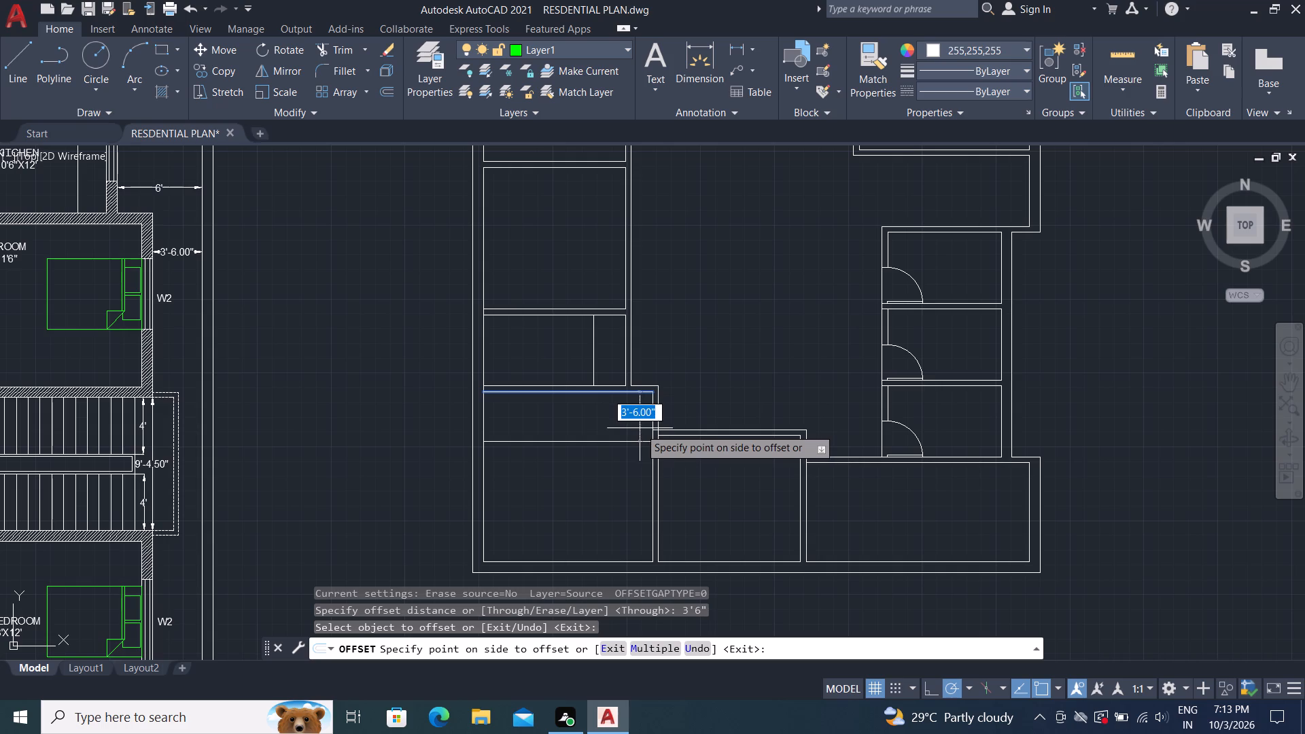
key(Escape)
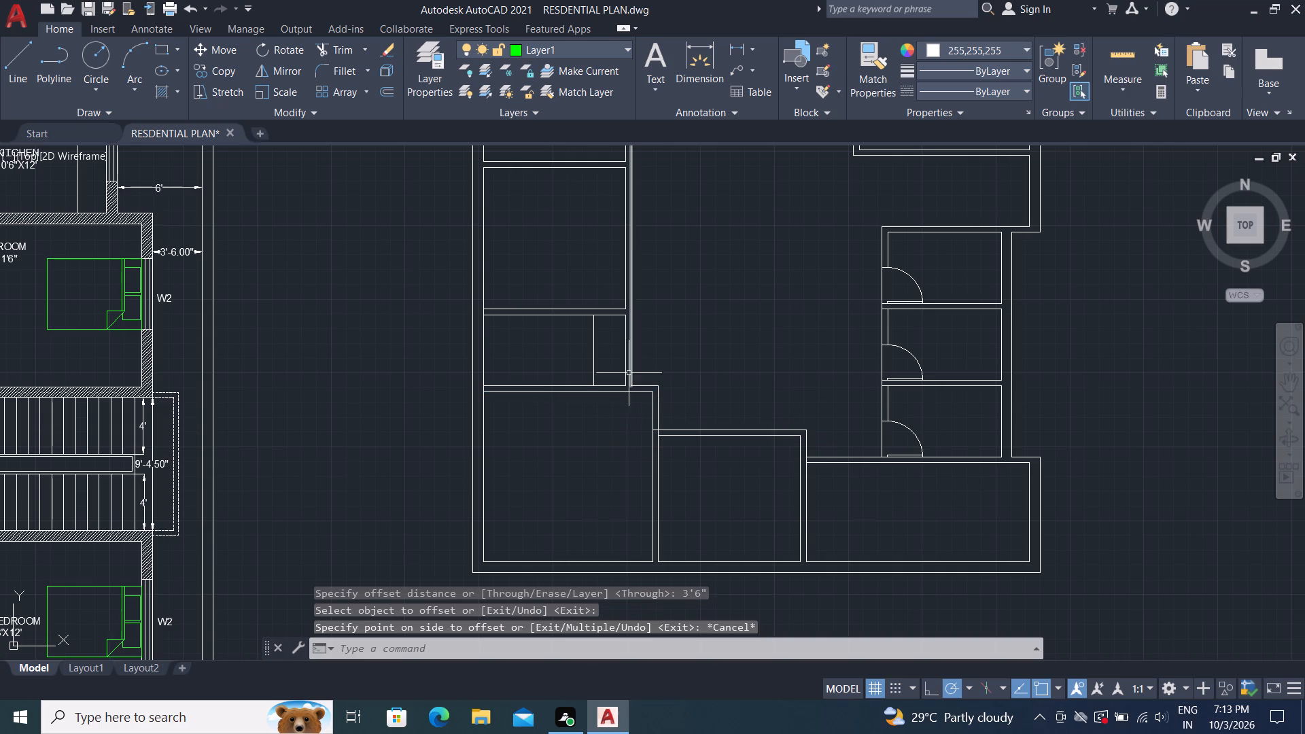
key(space)
scroll(607, 175, up, 1)
middle_drag(607, 174, 602, 294)
key(space)
click(589, 283)
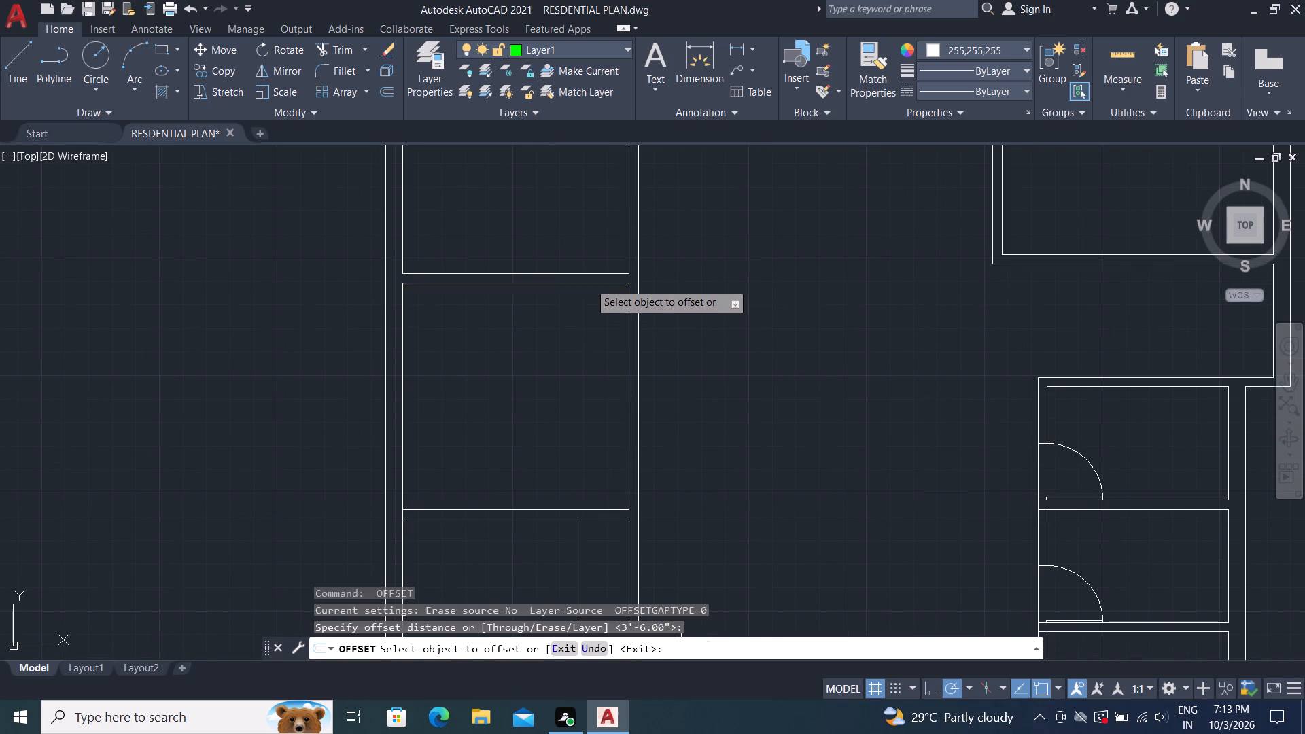
click(605, 385)
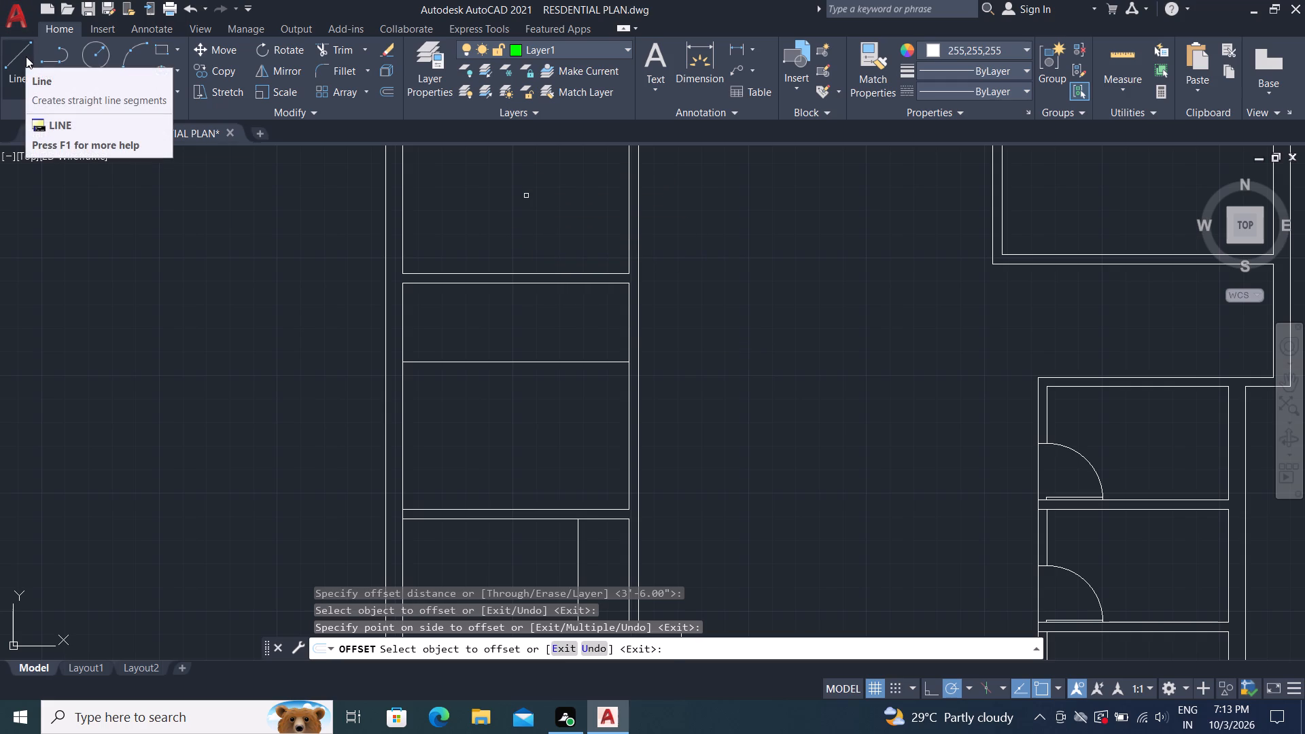
text(ex)
key(space)
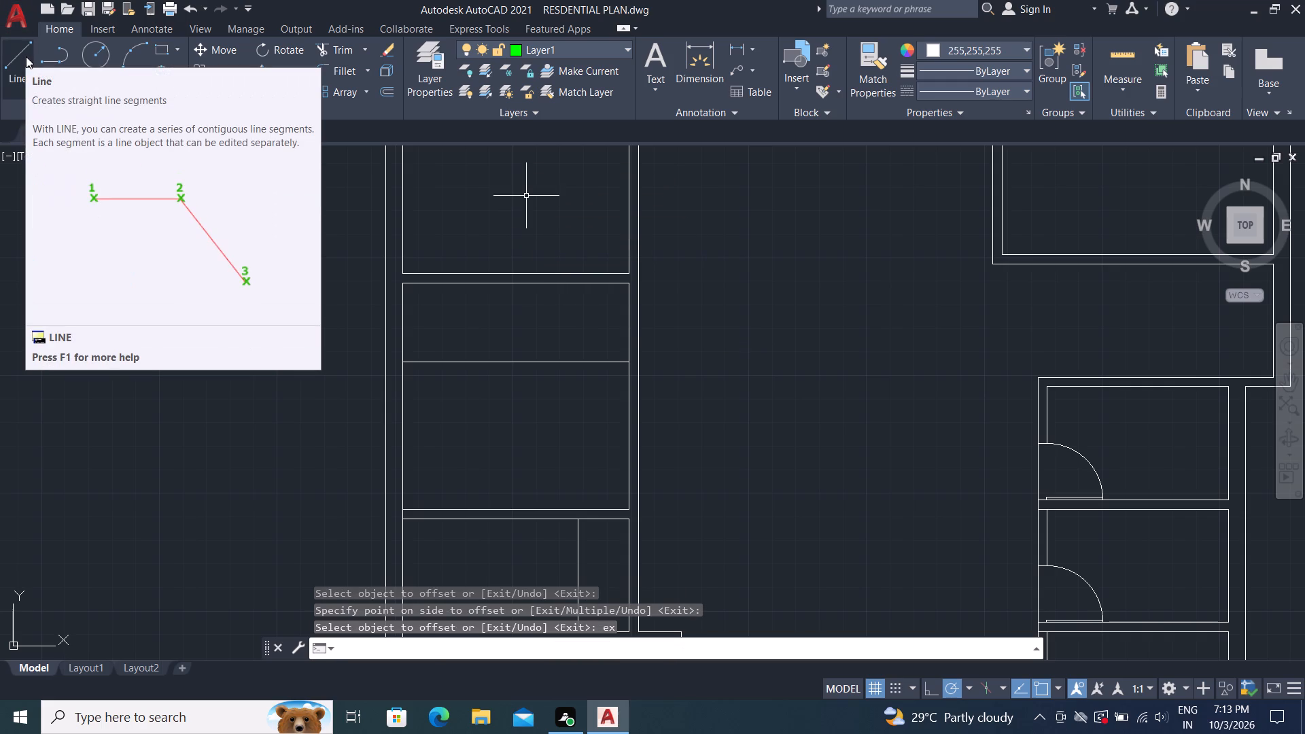
key(Escape)
key(Escape)
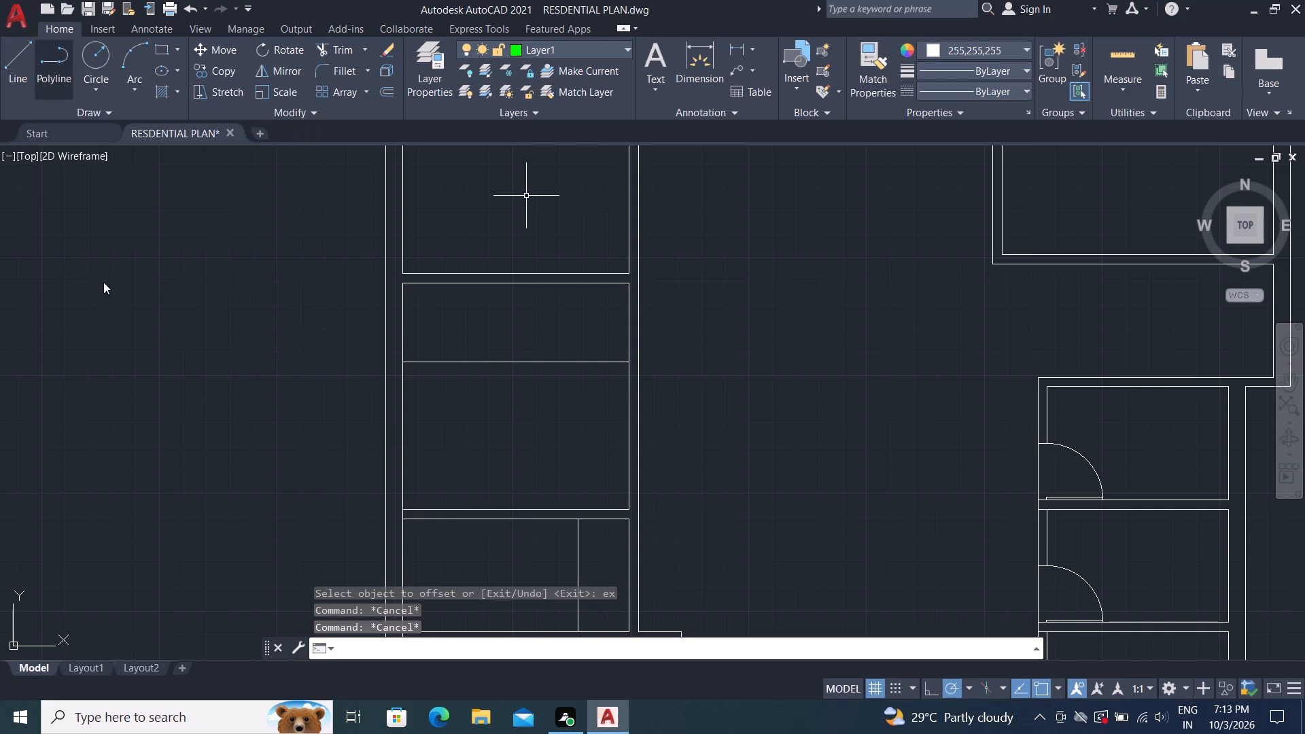
key(Escape)
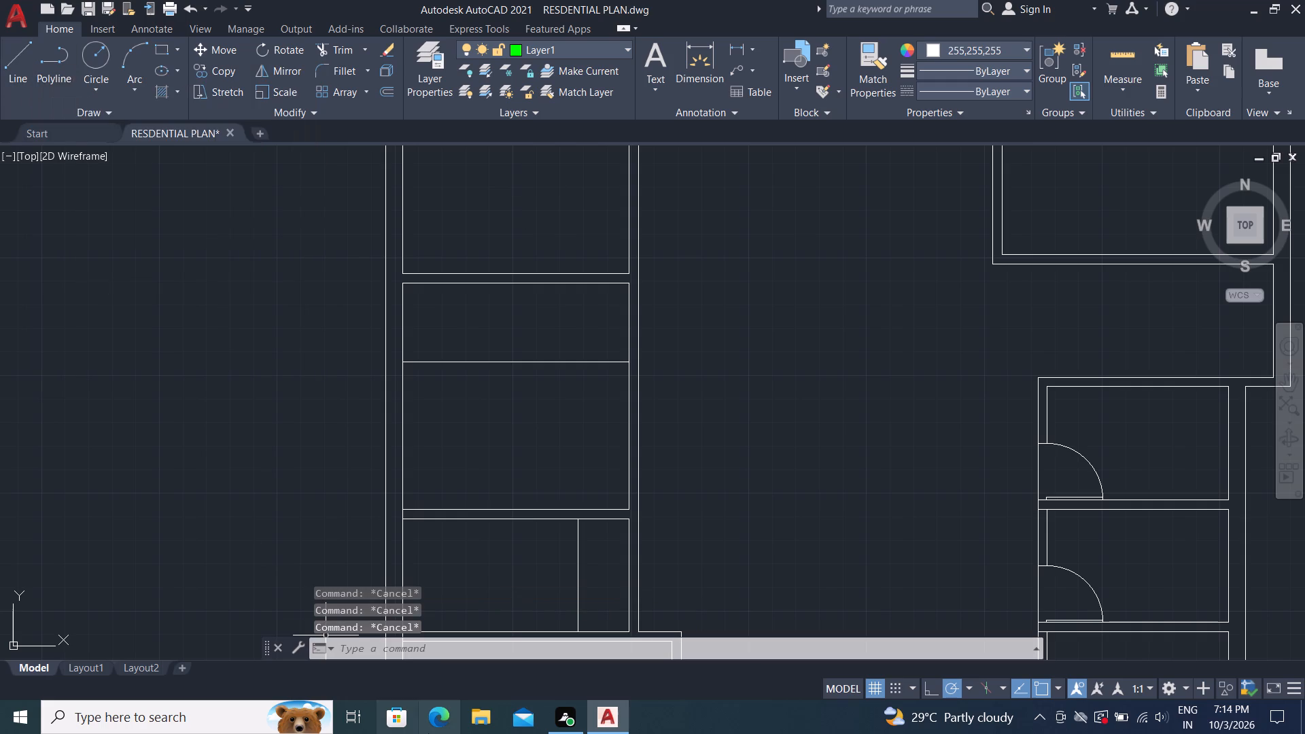
Extend the new horizontal line across the room's right wall and the small room's new vertical line up across the partition above.
text(ex)
key(space)
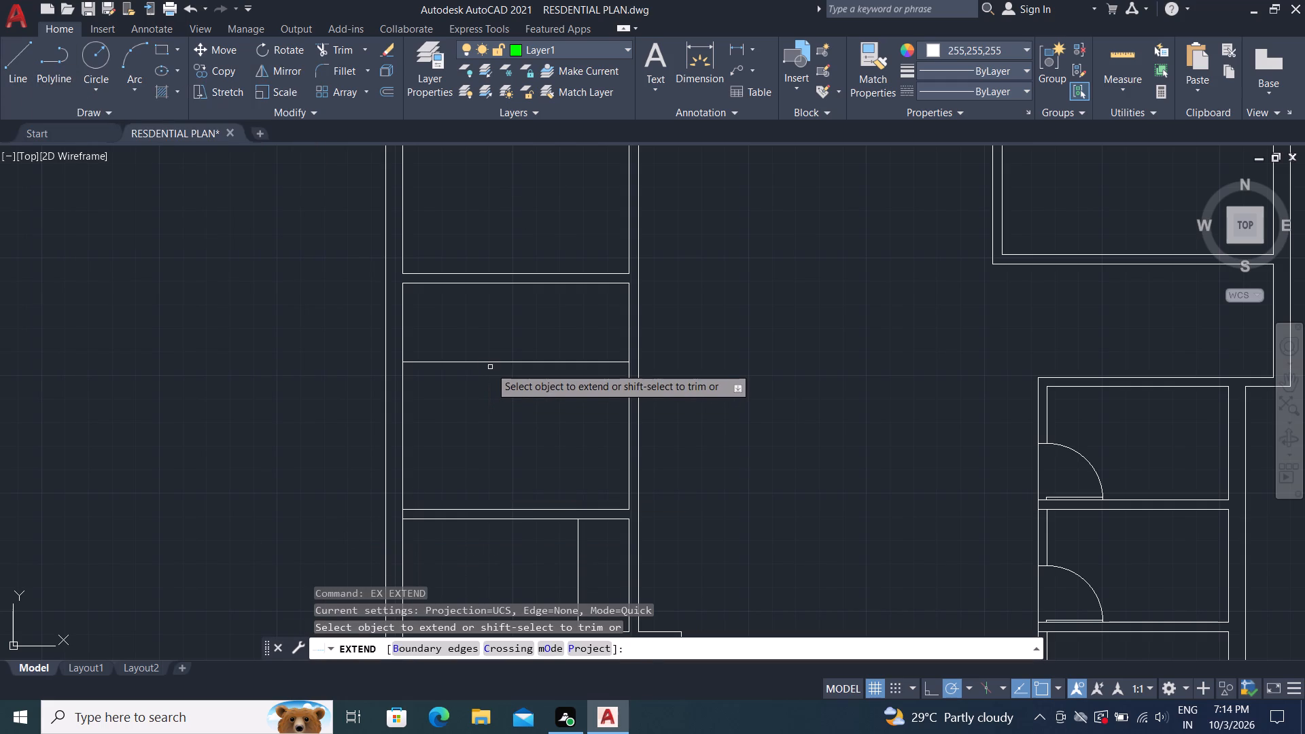
click(553, 362)
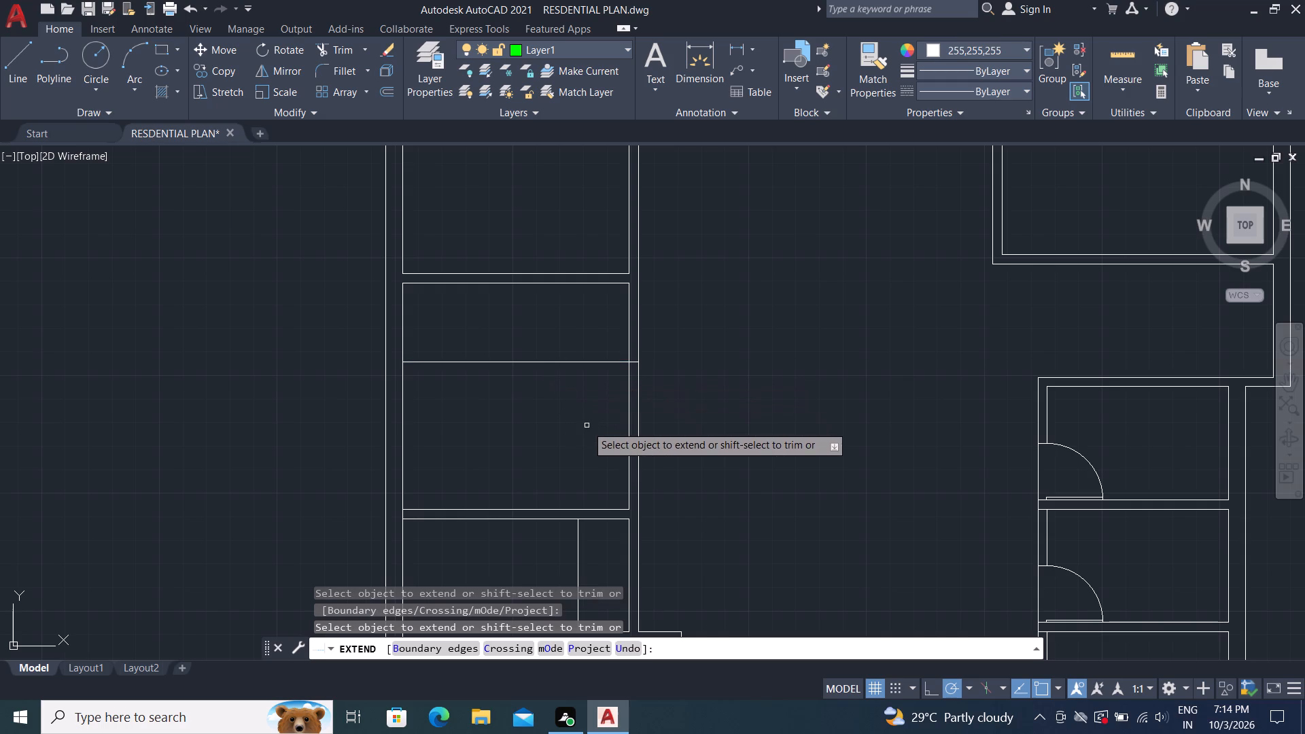
click(577, 531)
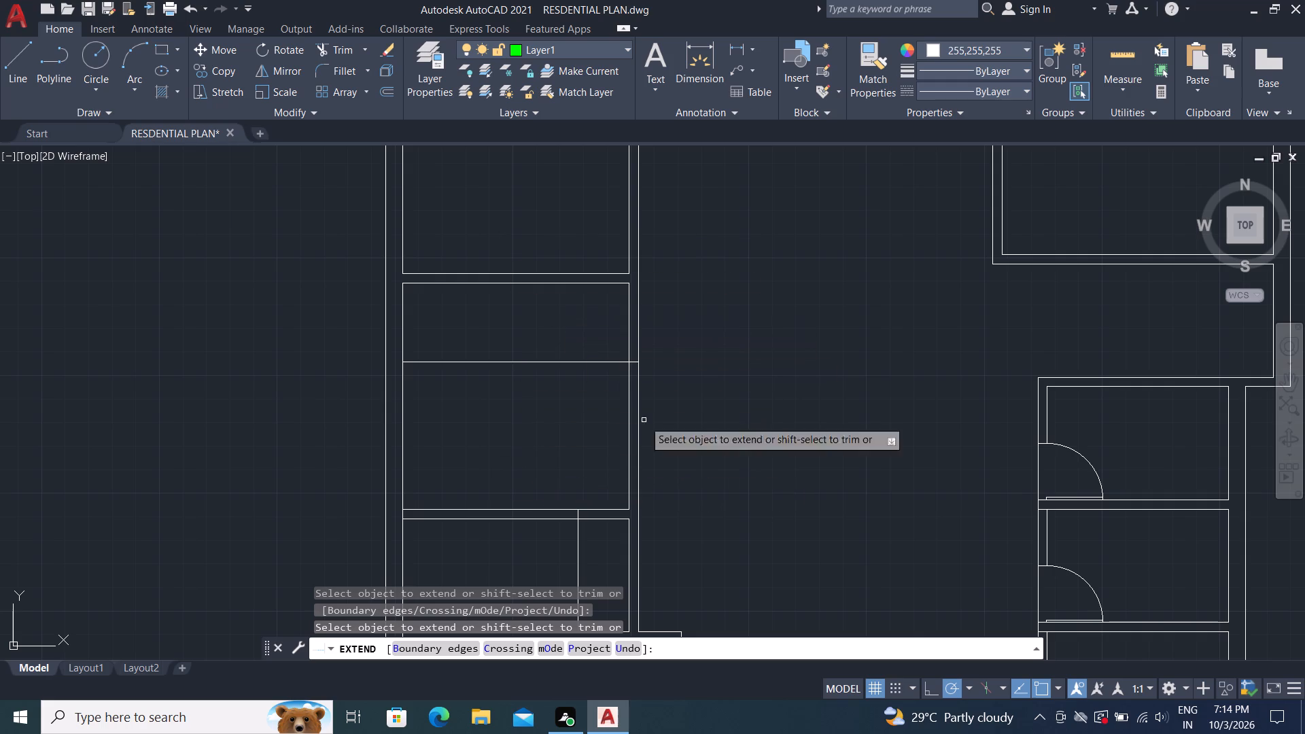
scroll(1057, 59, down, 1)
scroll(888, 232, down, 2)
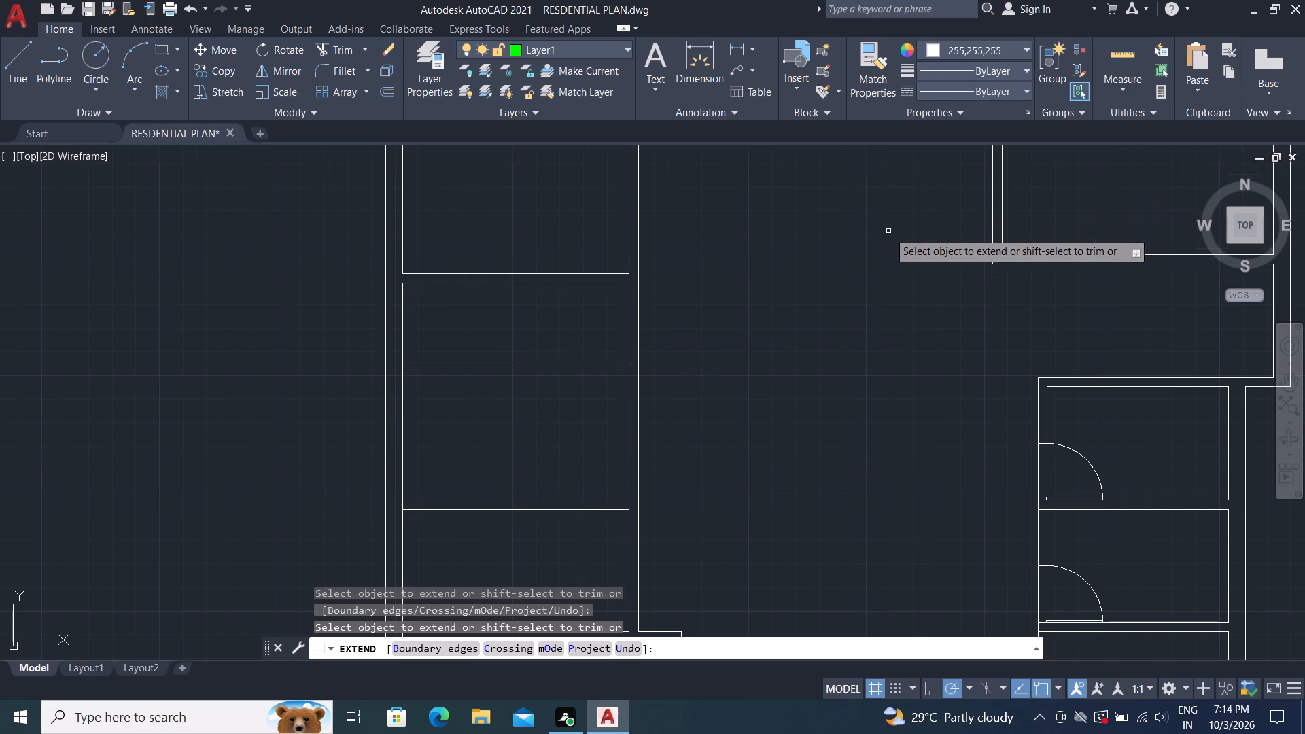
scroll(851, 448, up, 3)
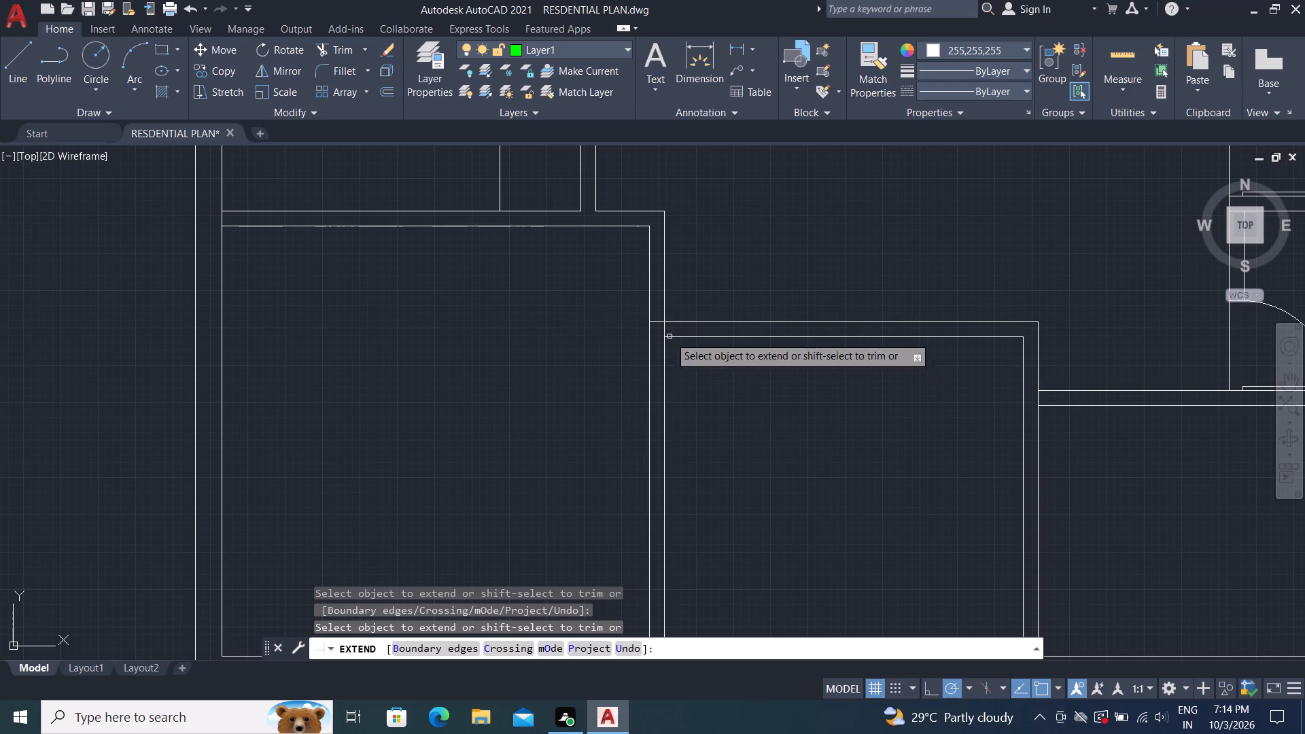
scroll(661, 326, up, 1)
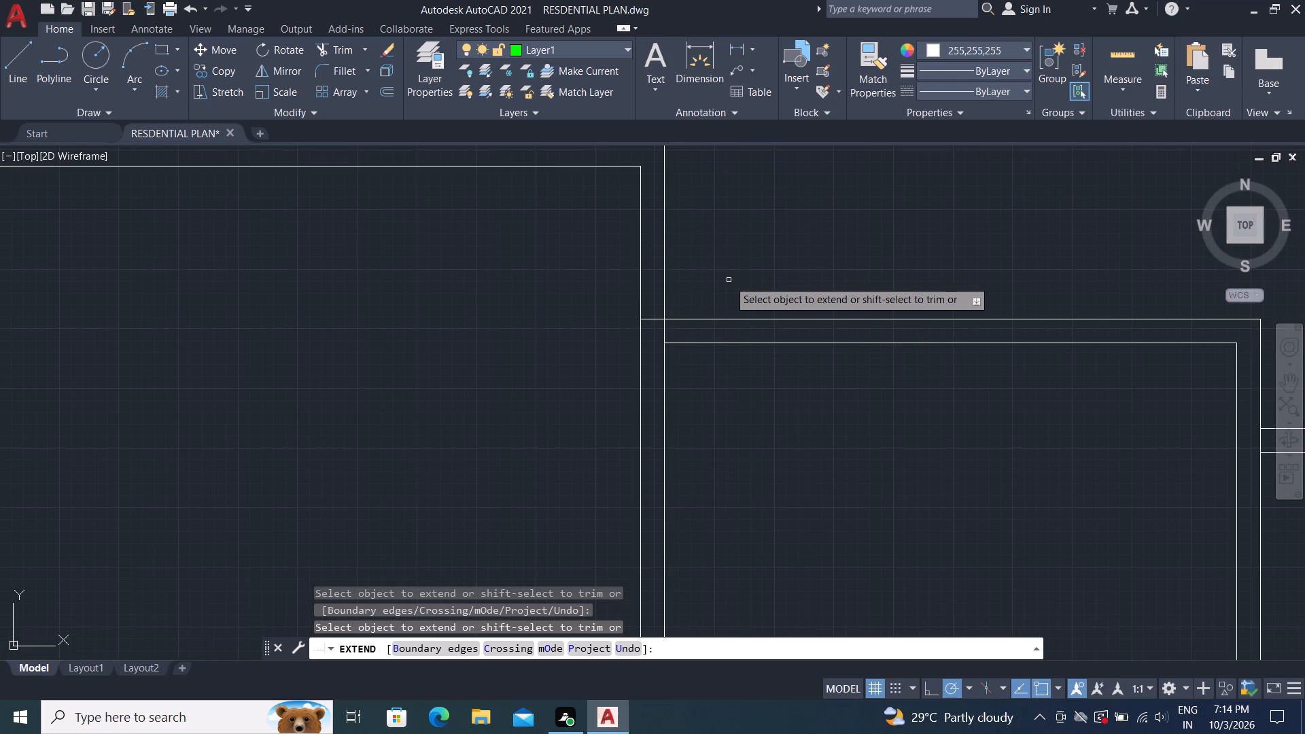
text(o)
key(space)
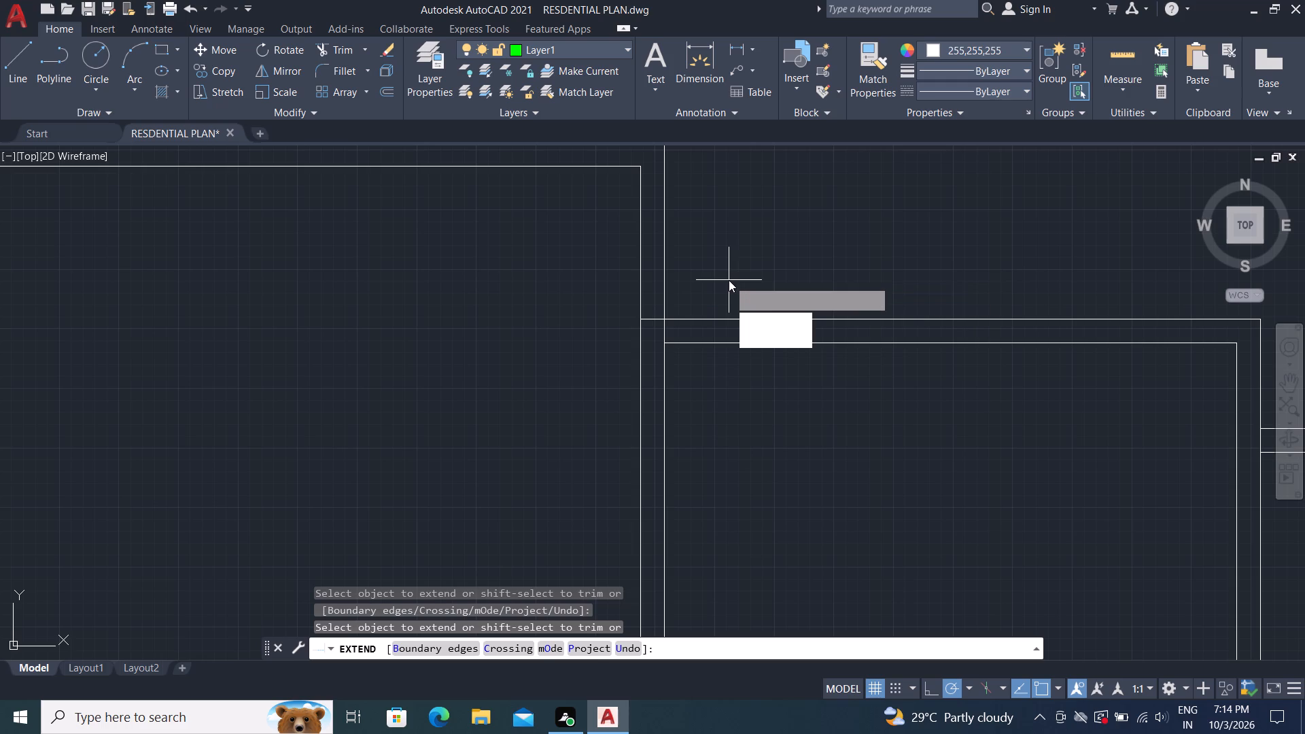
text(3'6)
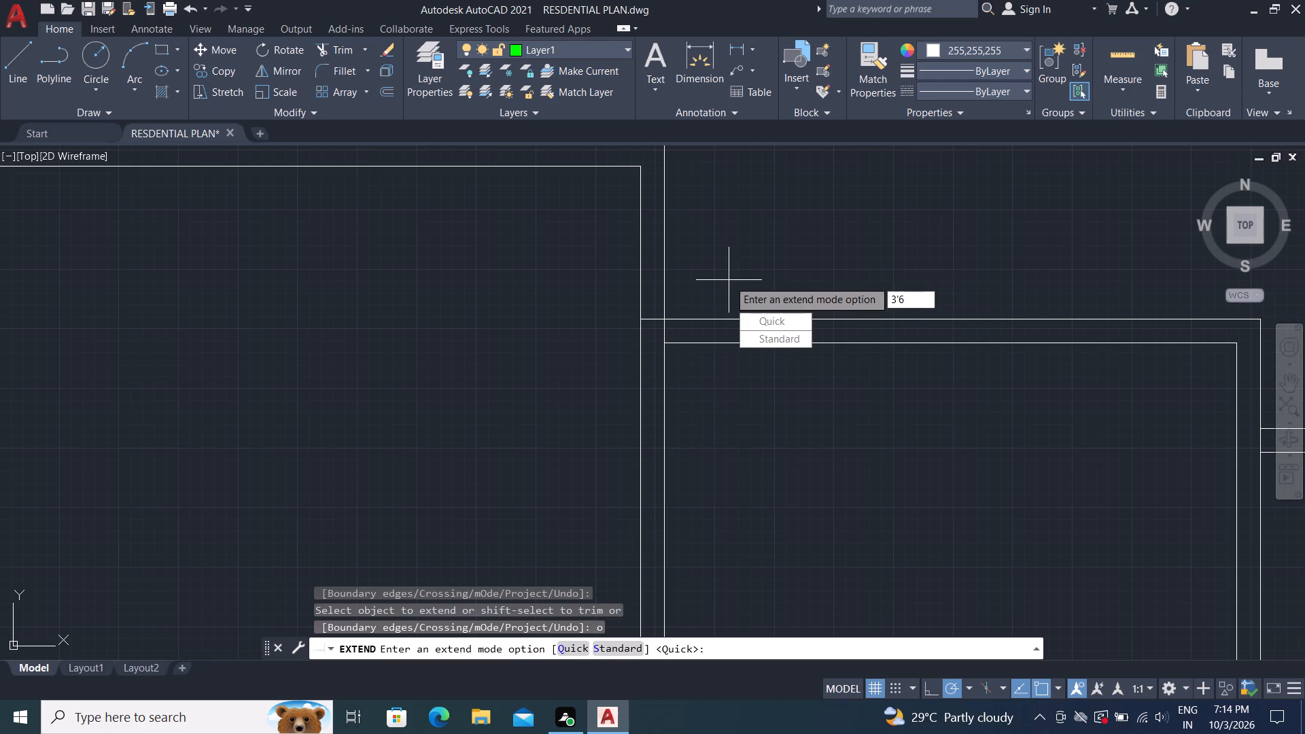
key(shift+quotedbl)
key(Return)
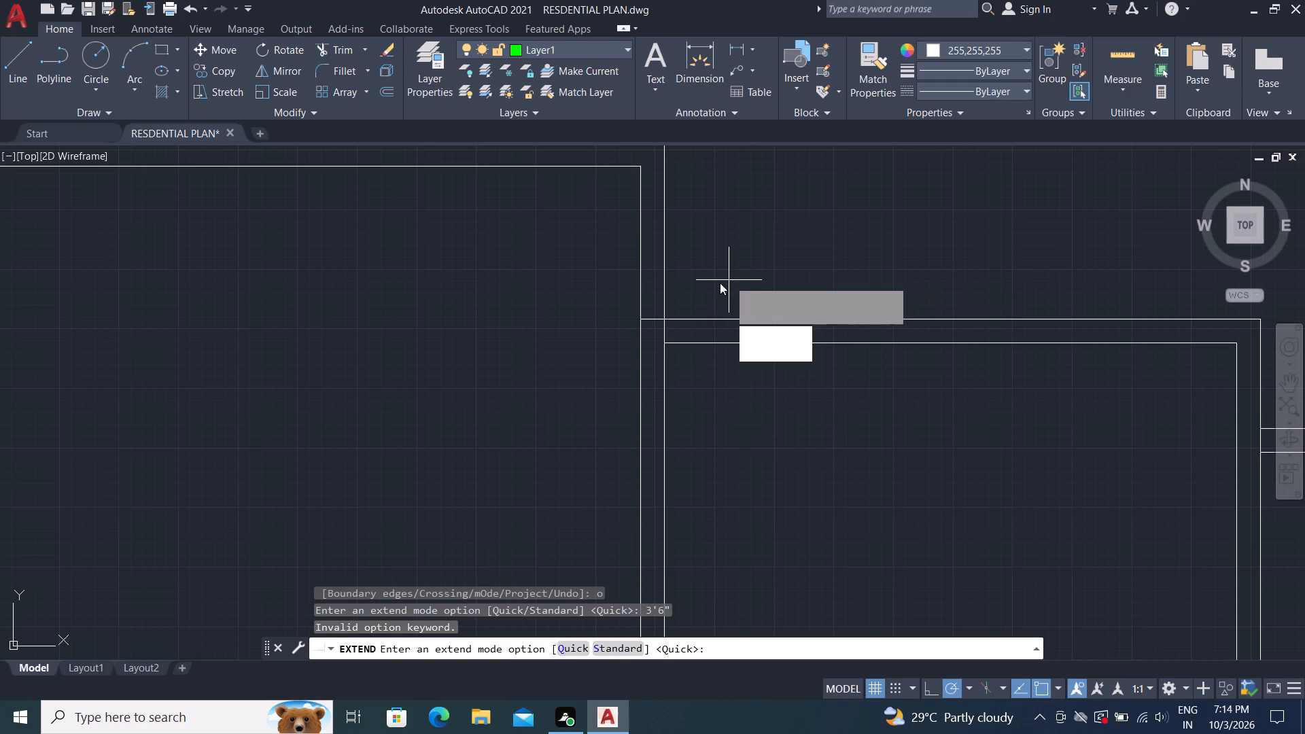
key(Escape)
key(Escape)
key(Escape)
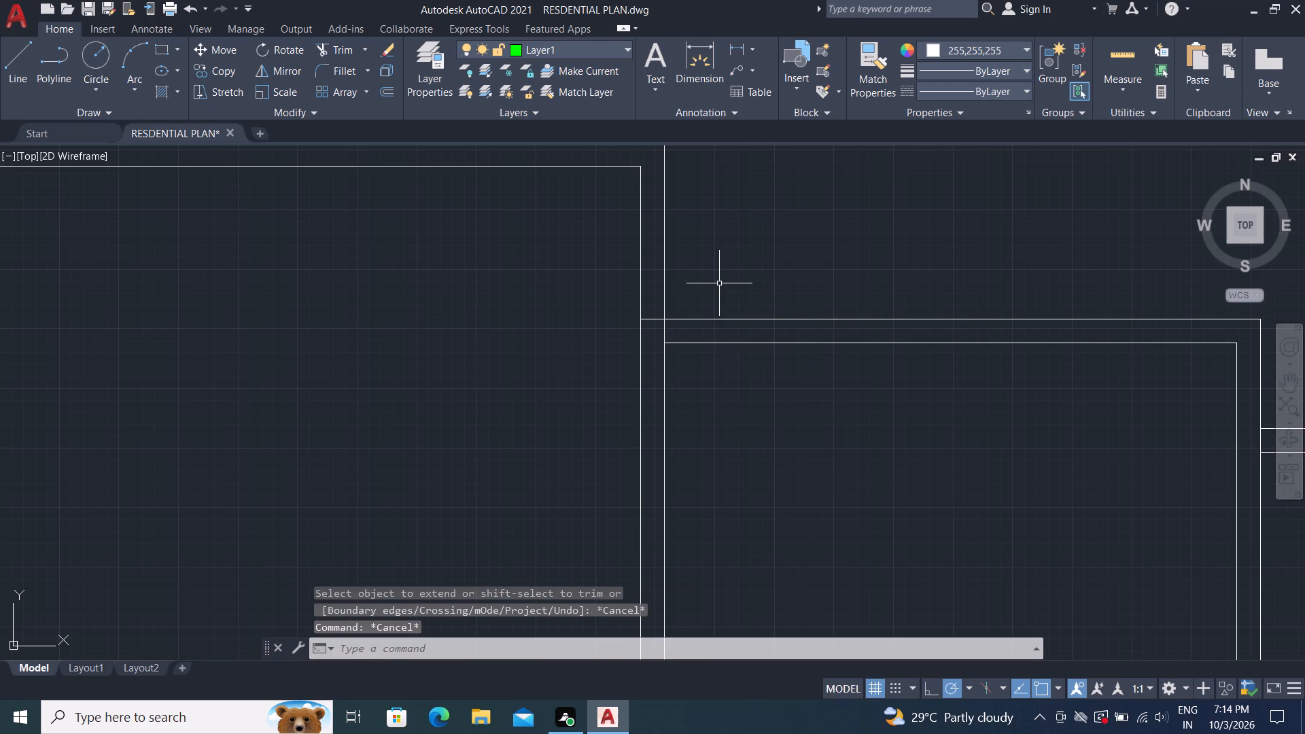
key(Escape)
Offset the left inner wall line of the bottom middle room by 3'6" into that room.
text(o)
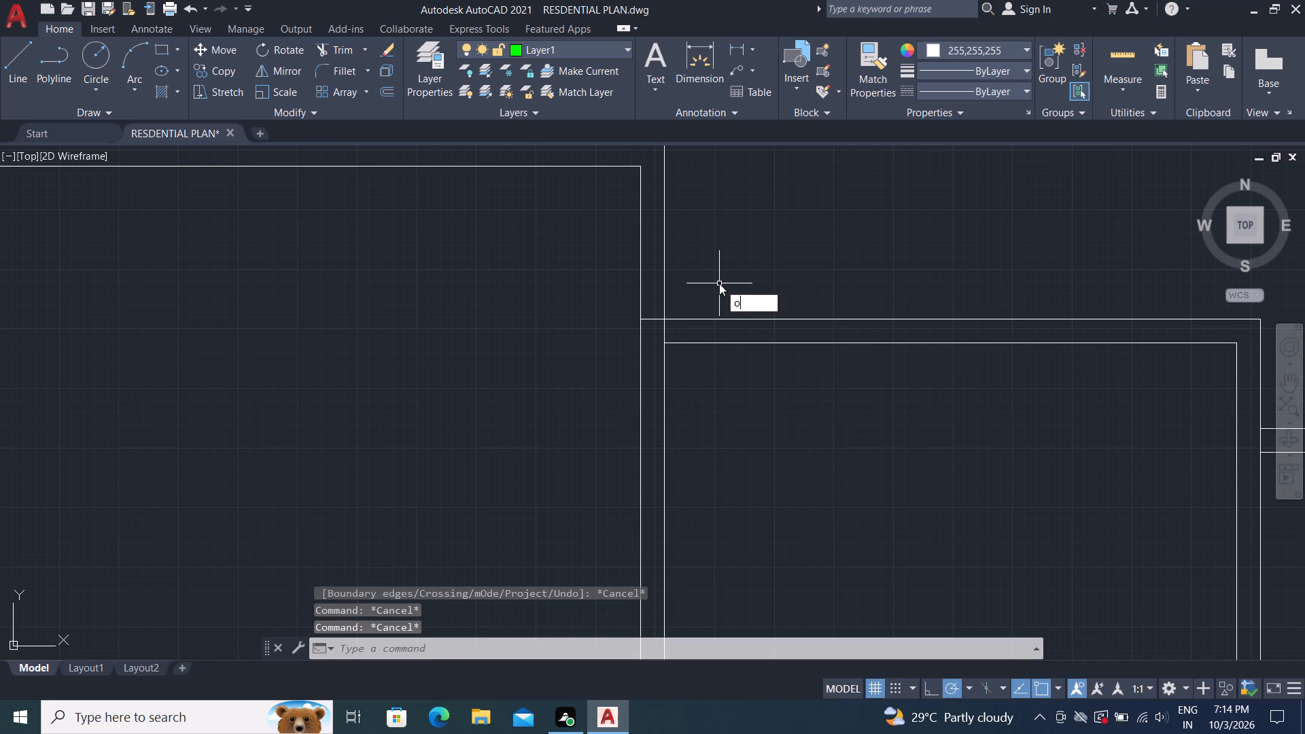
key(space)
text(3'6")
key(Return)
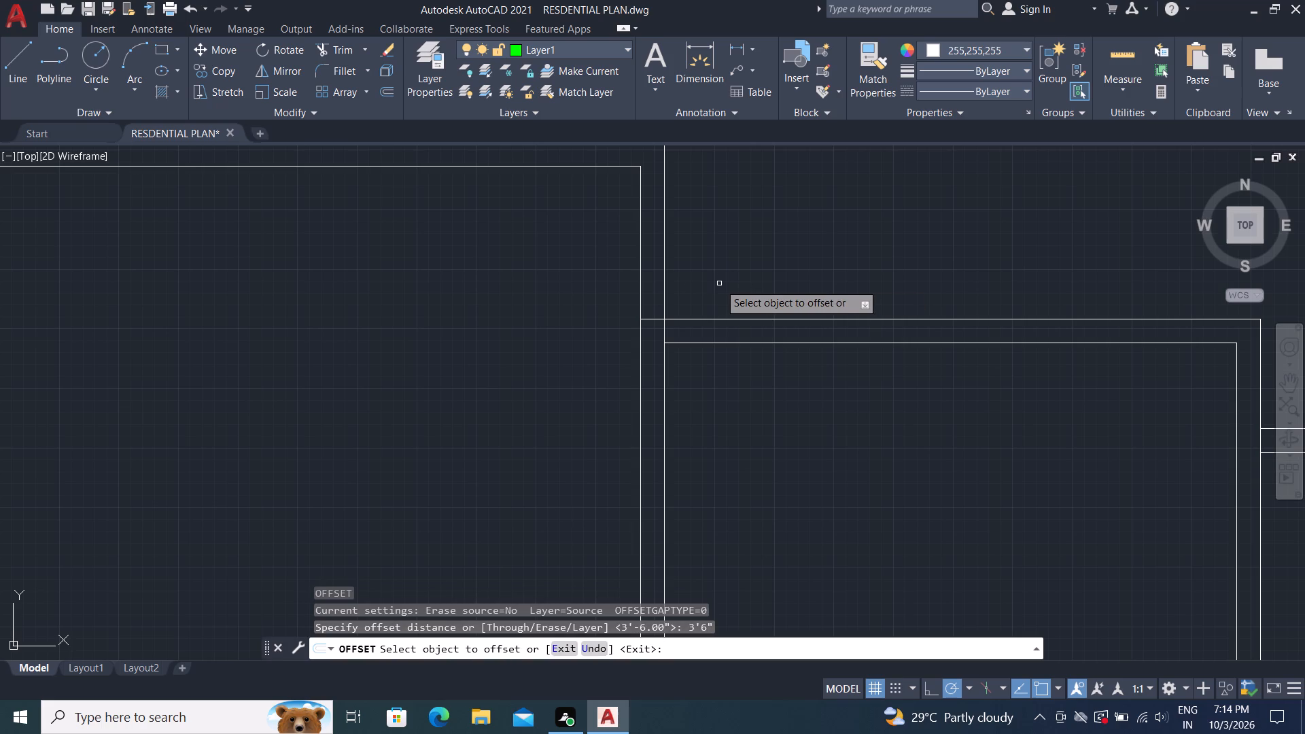
click(665, 378)
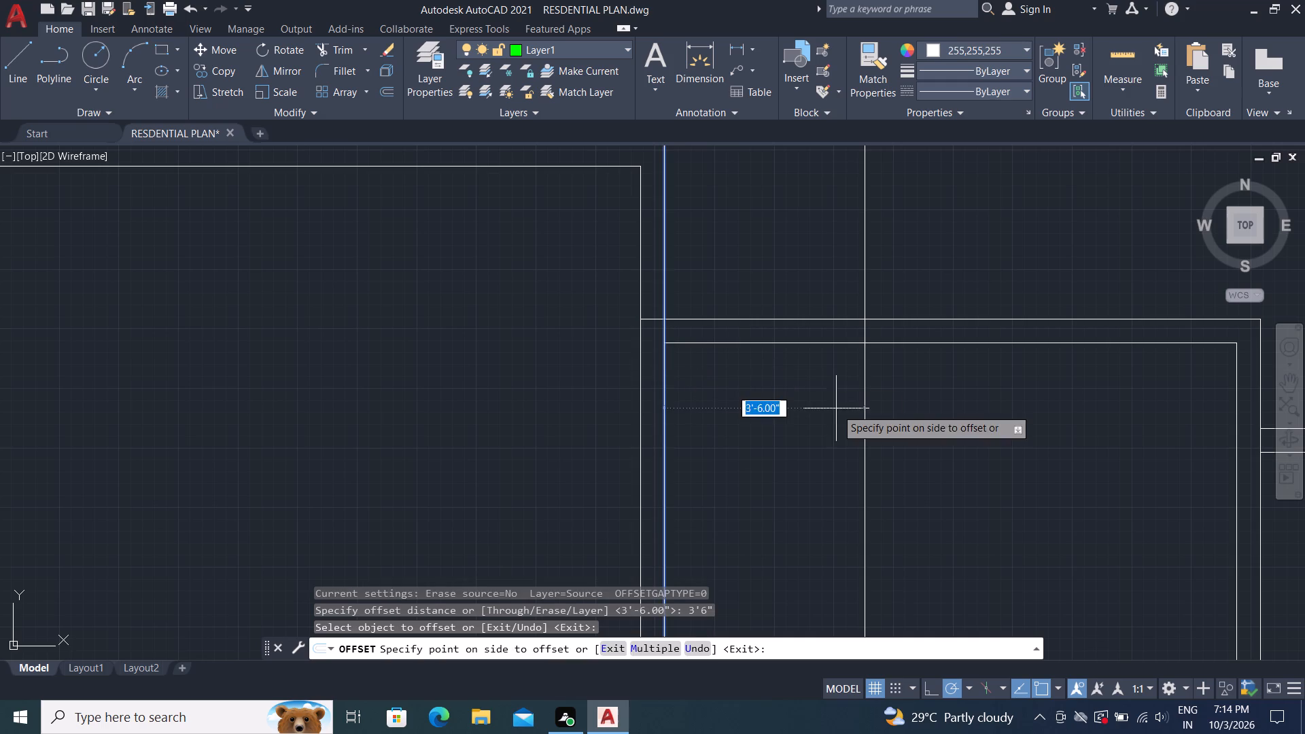
click(842, 410)
key(Escape)
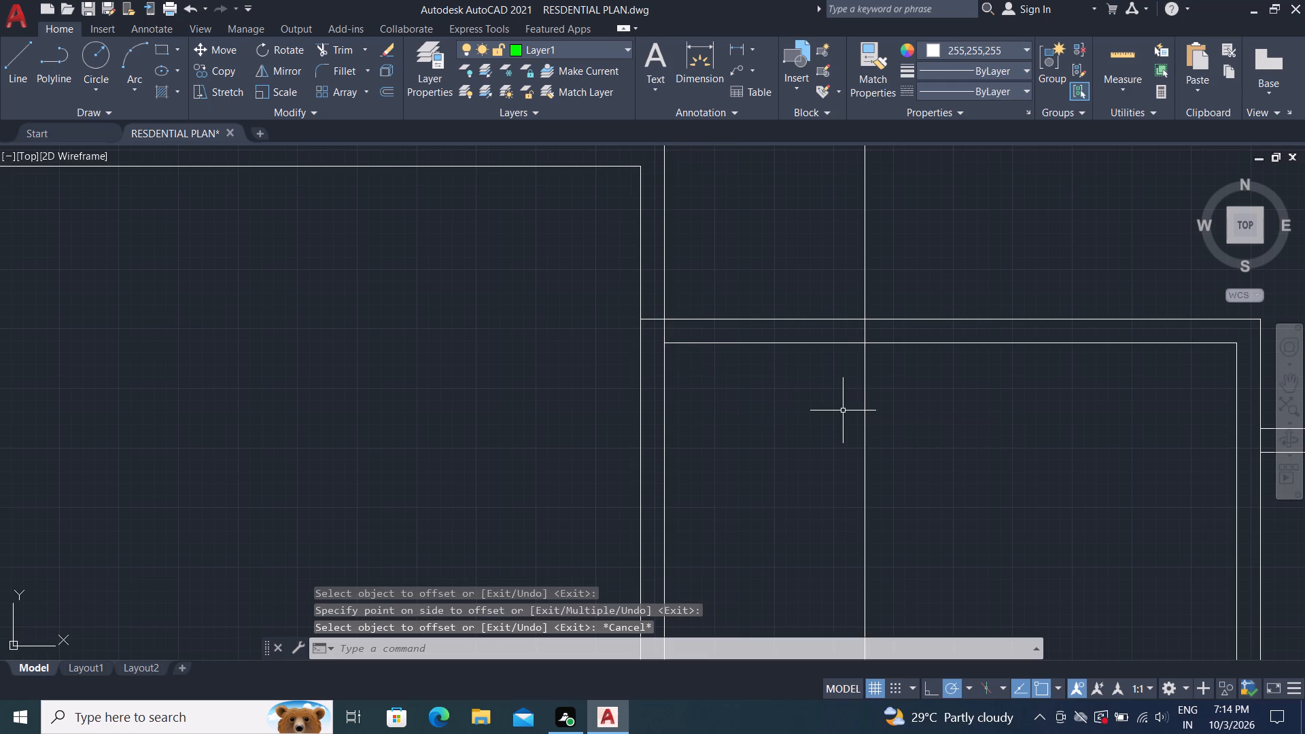
Trim the new vertical line above and below the bottom middle room's upper wall, keeping only the piece within the wall thickness.
text(tr)
key(space)
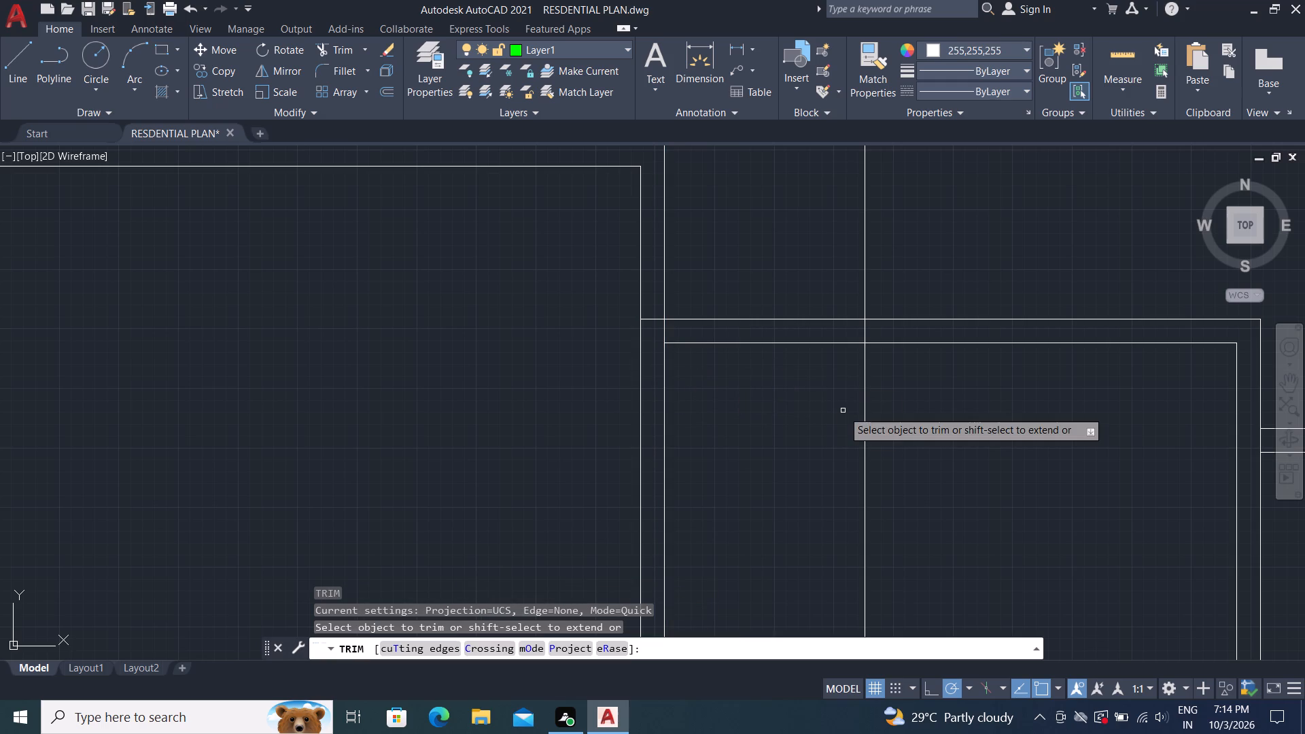
scroll(812, 275, down, 2)
drag(811, 265, 846, 272)
drag(815, 372, 854, 380)
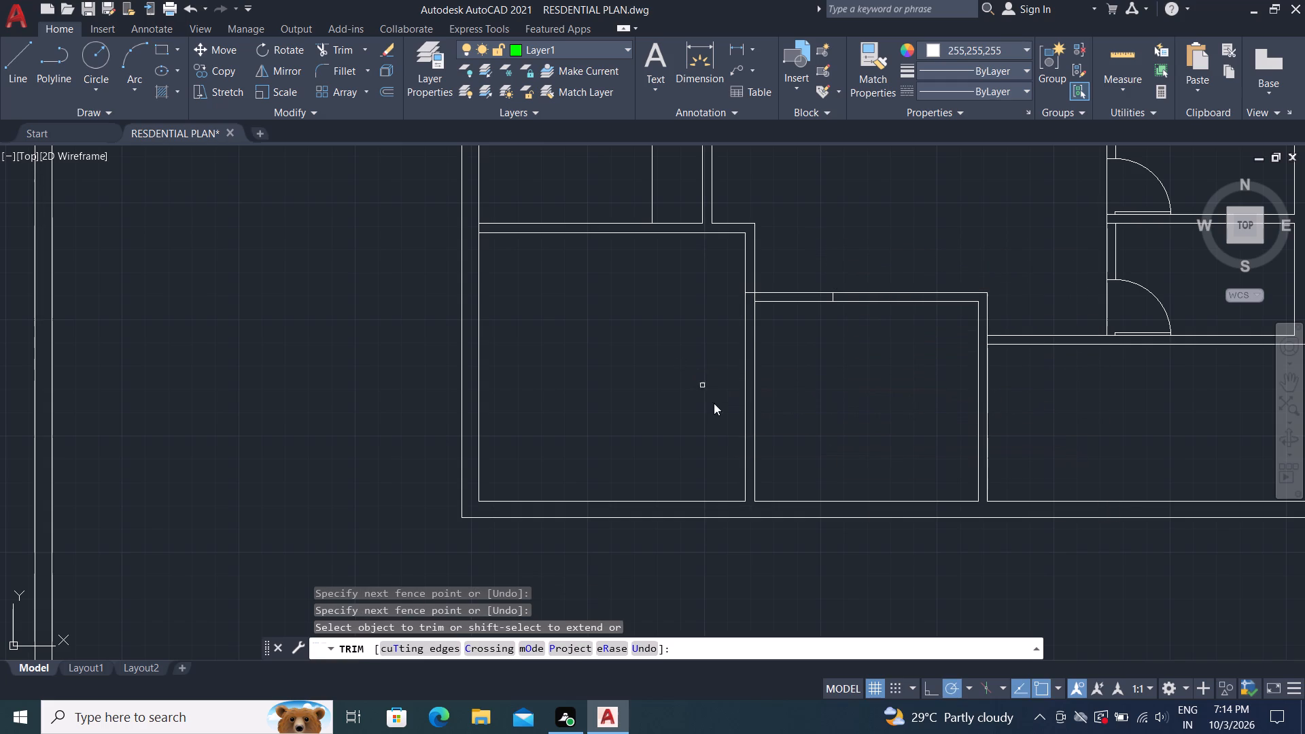
Trim the vertical line inside the small room above the large lower-left room, keeping its piece within the partition.
scroll(859, 228, down, 2)
scroll(858, 226, up, 1)
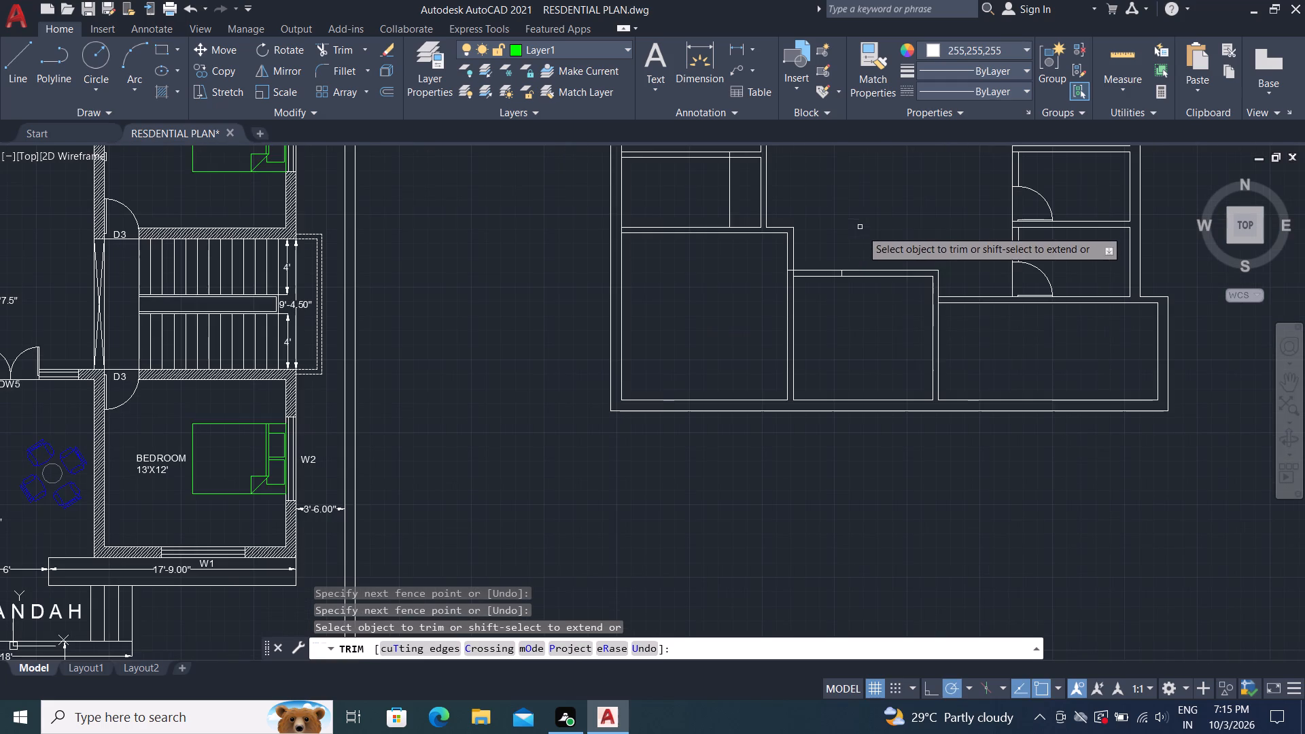
click(730, 211)
key(Escape)
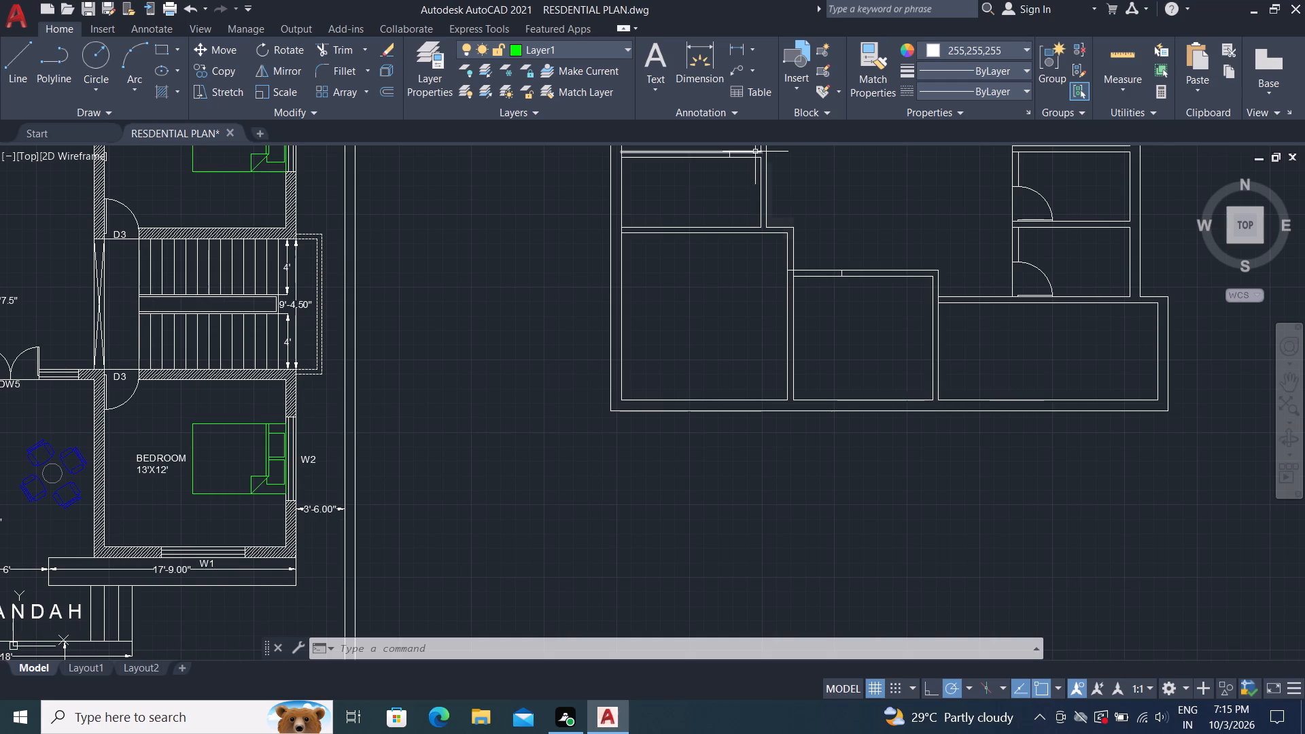
Examine the room and opening layout of the new floor plan beside the finished residential plan.
scroll(774, 258, down, 1)
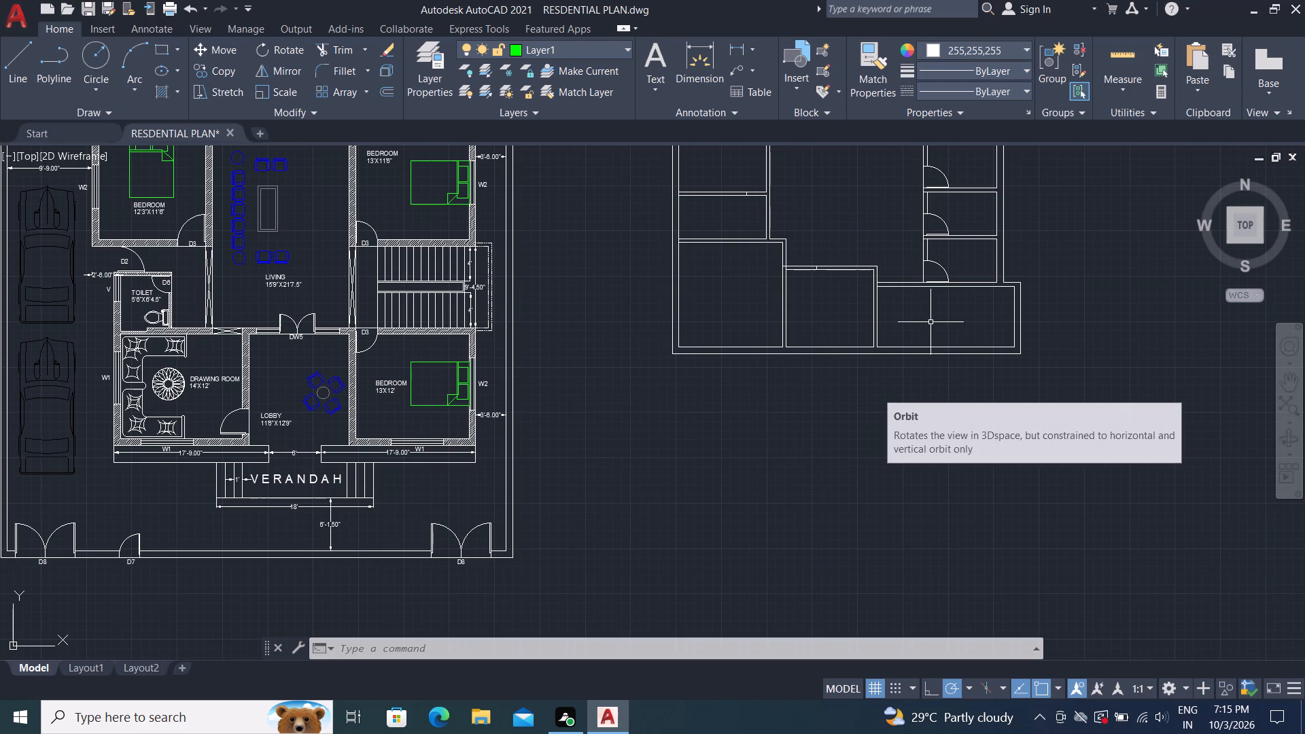
right_drag(848, 312, 834, 307)
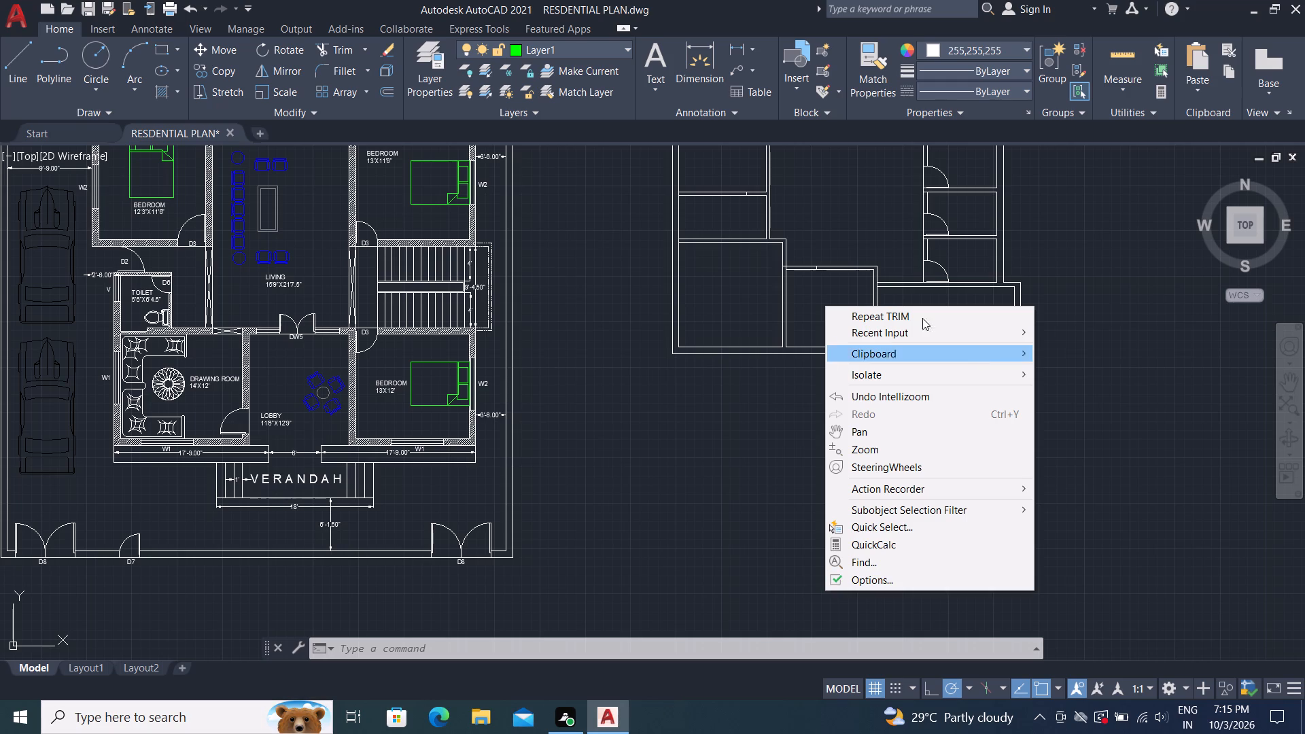
key(Escape)
scroll(810, 212, down, 1)
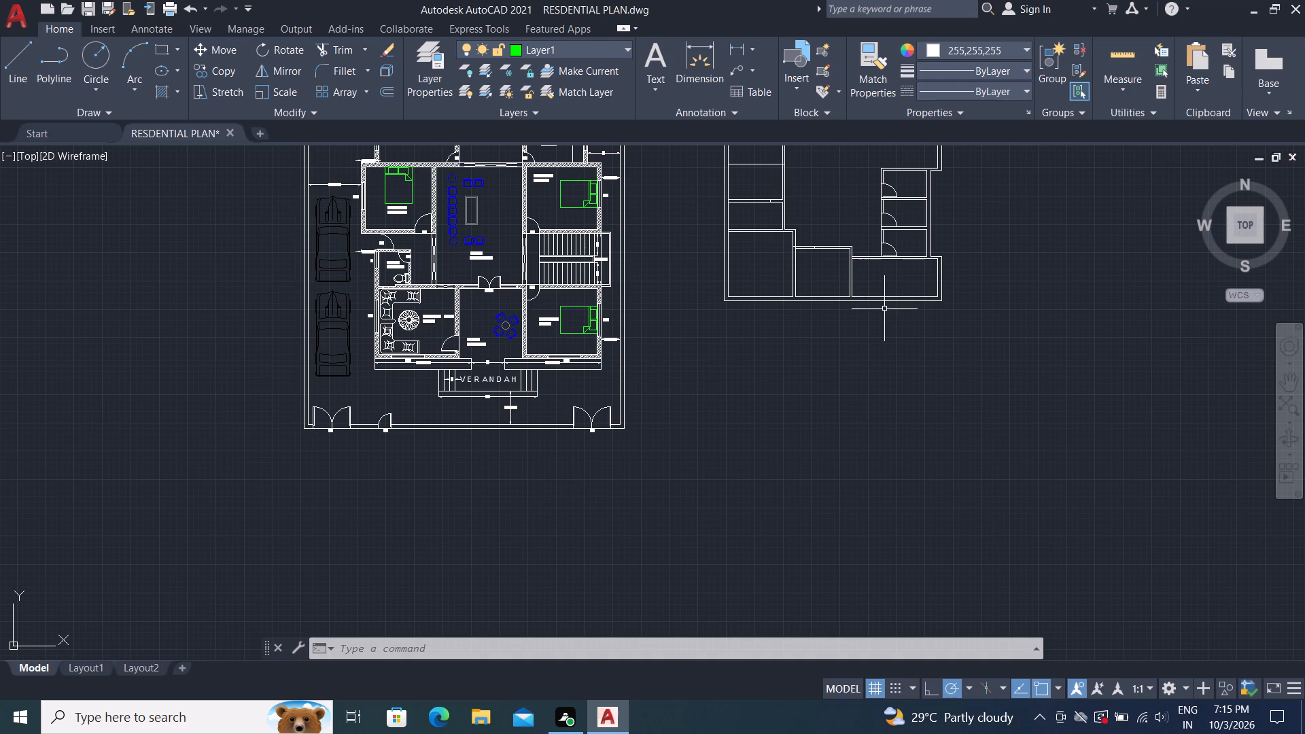
scroll(727, 298, up, 3)
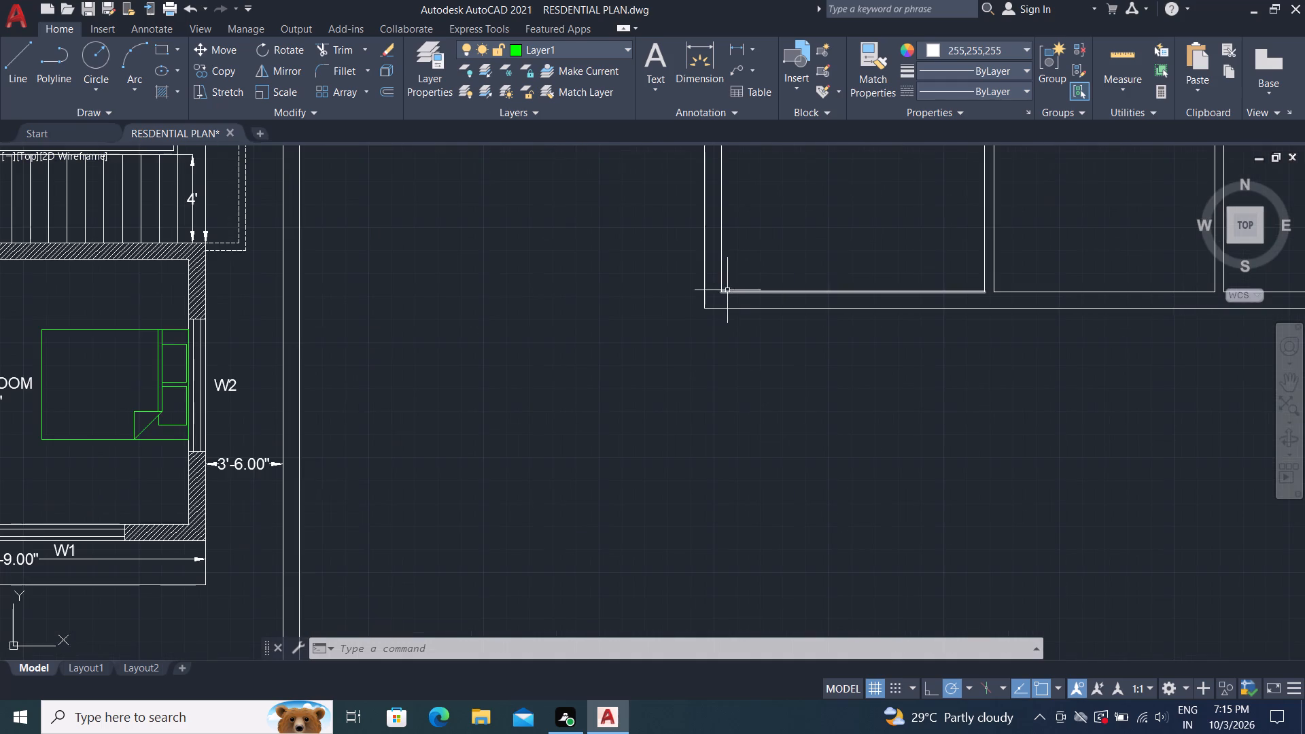
scroll(816, 270, up, 1)
scroll(802, 275, down, 6)
scroll(875, 364, down, 4)
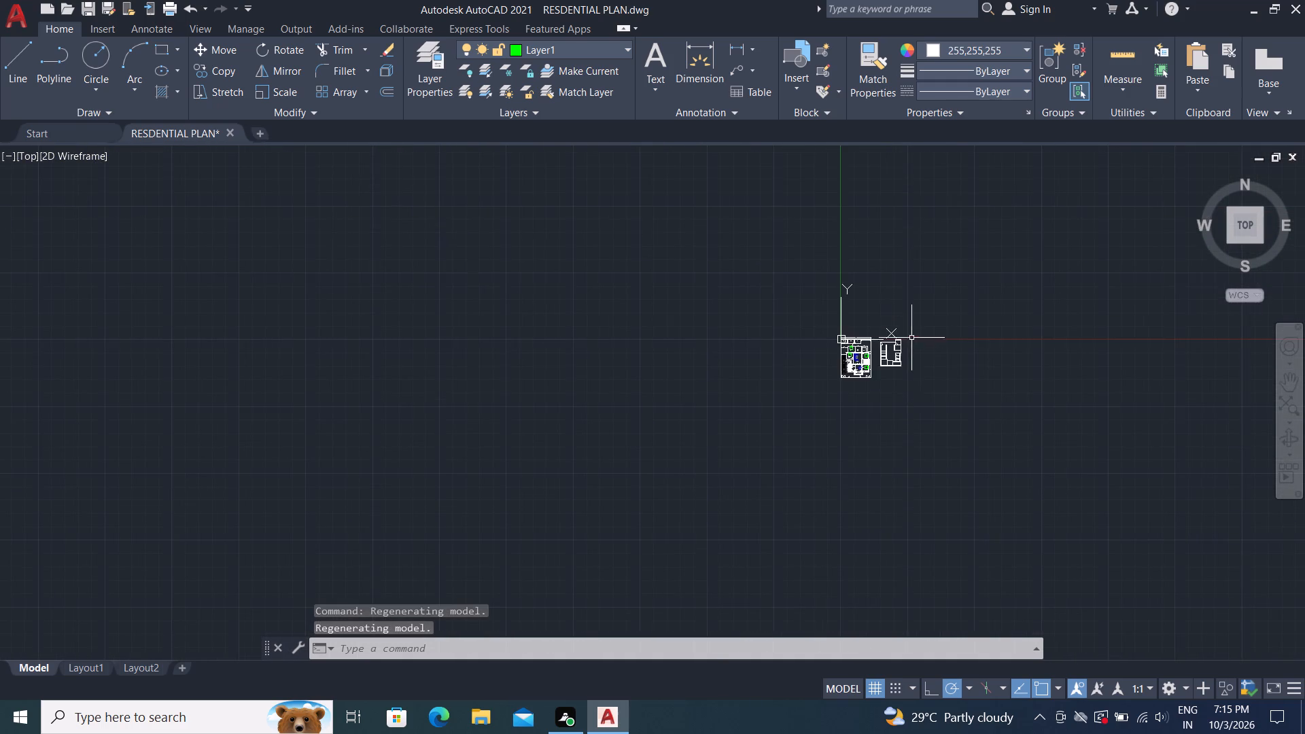
scroll(913, 338, up, 5)
scroll(645, 478, up, 1)
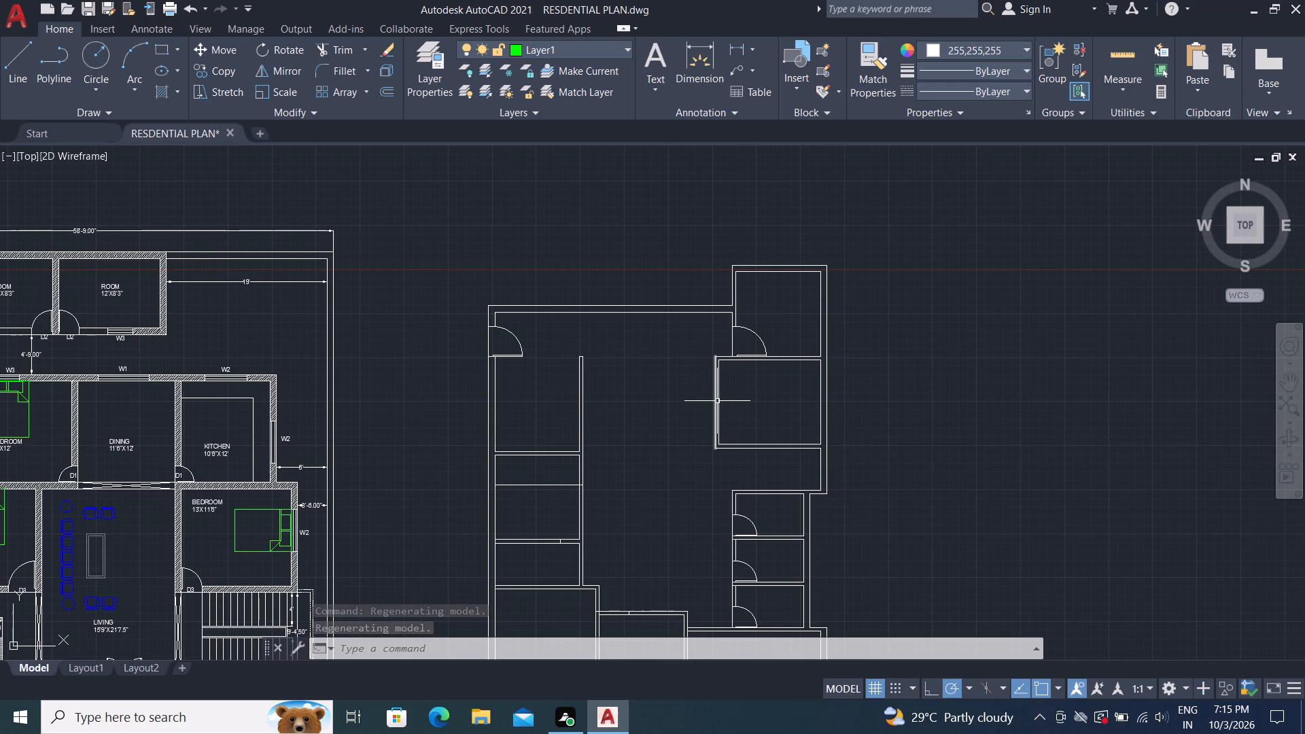
scroll(717, 400, down, 1)
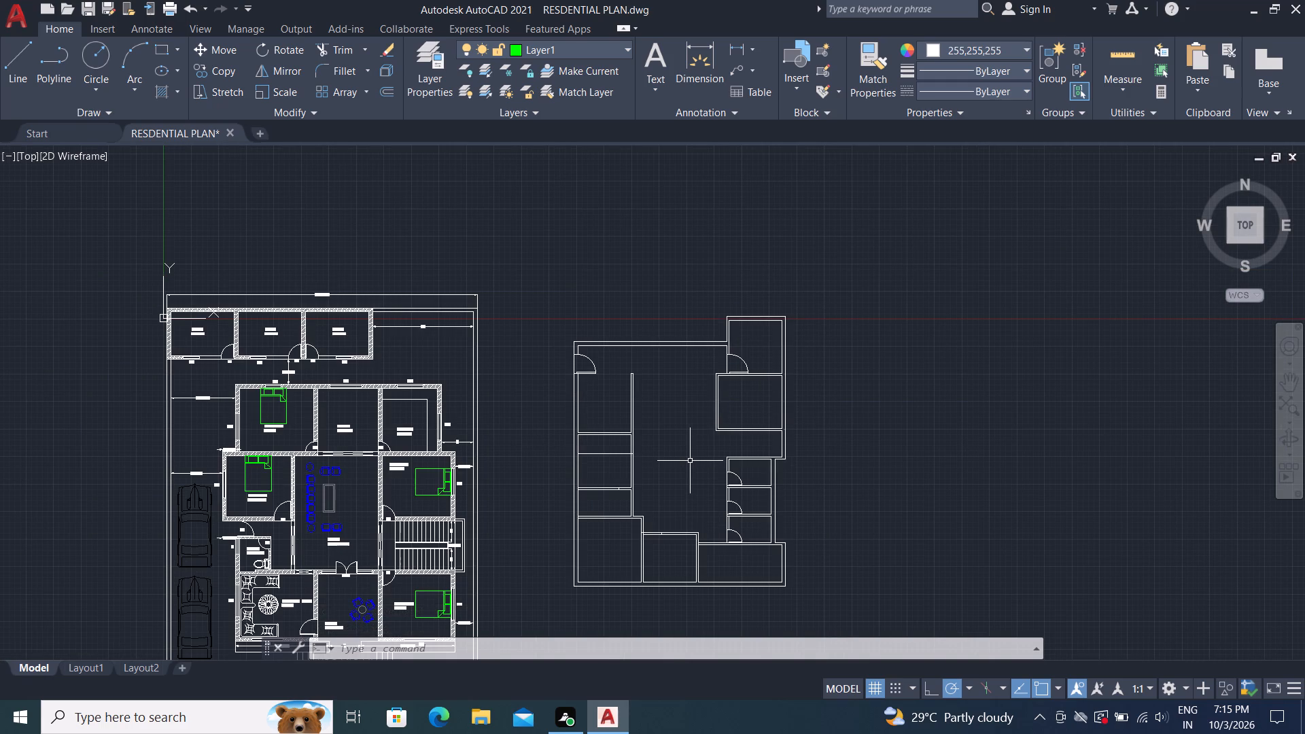
scroll(694, 483, up, 1)
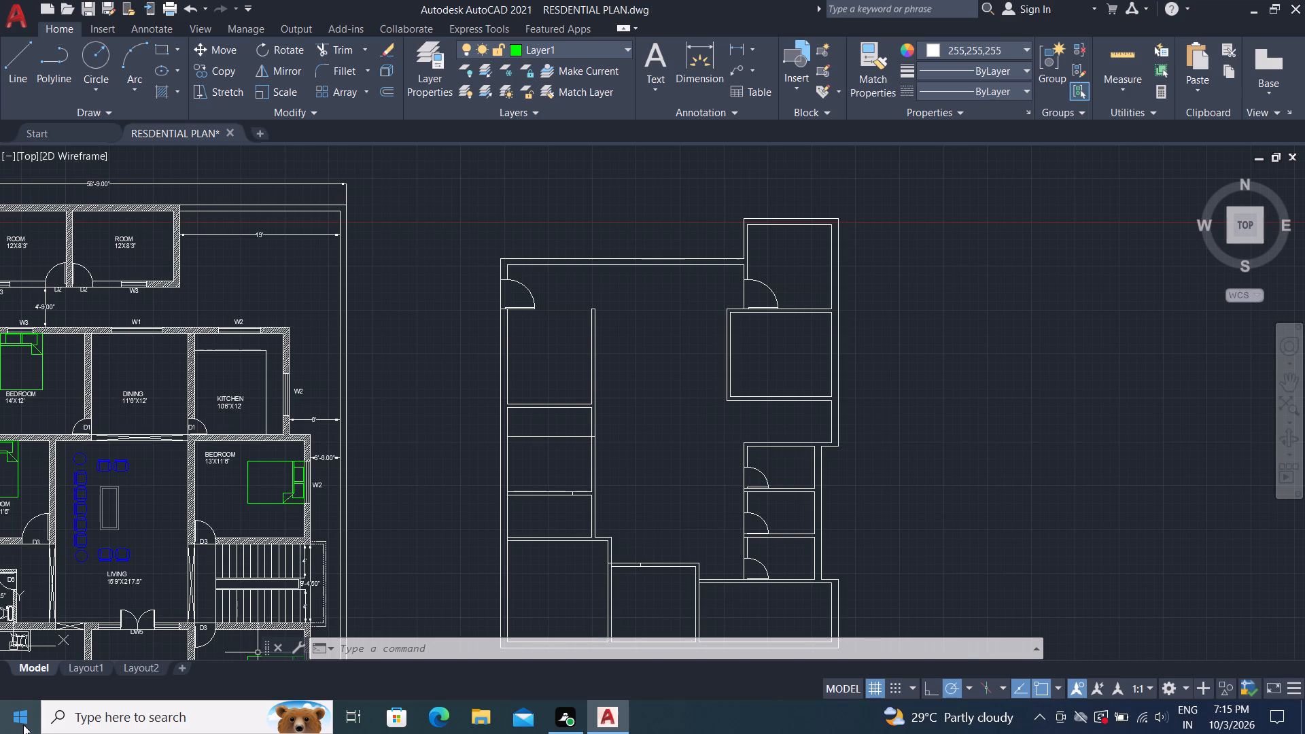
scroll(728, 372, down, 2)
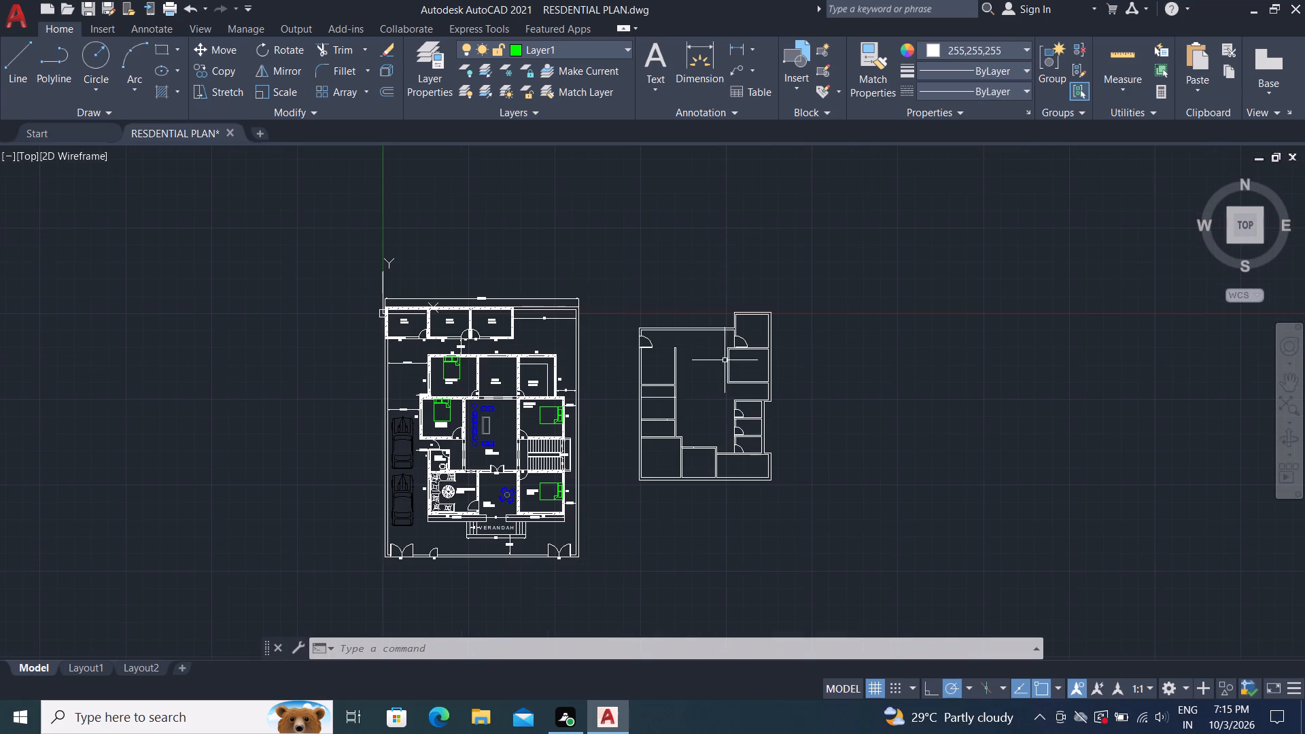
scroll(682, 457, up, 1)
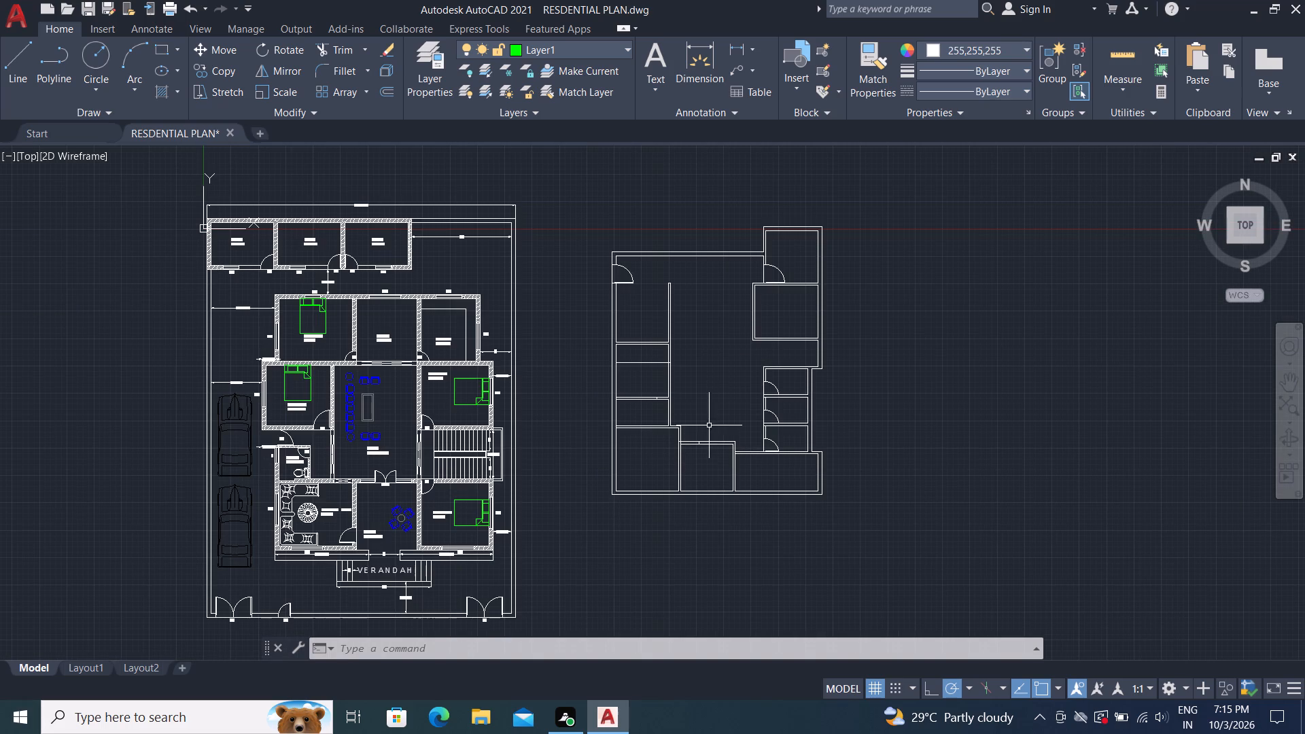
scroll(712, 406, up, 1)
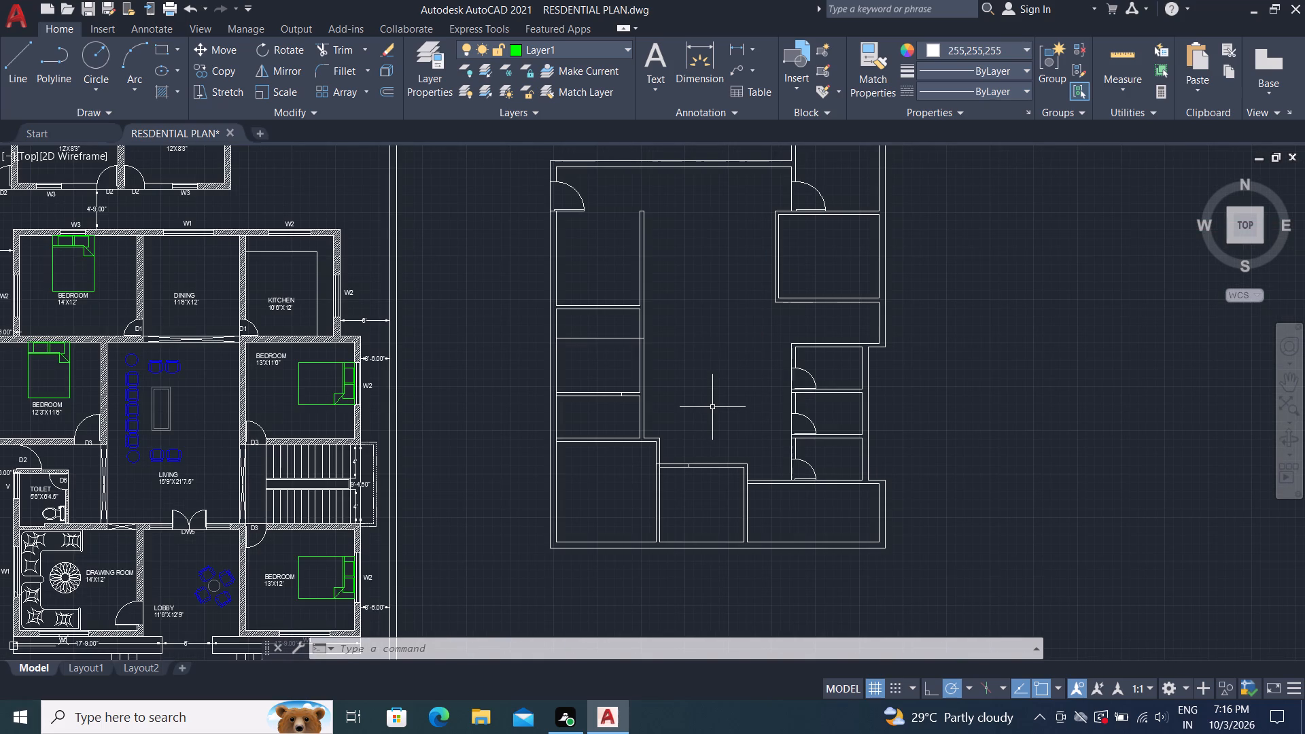
scroll(712, 407, down, 1)
scroll(662, 362, up, 1)
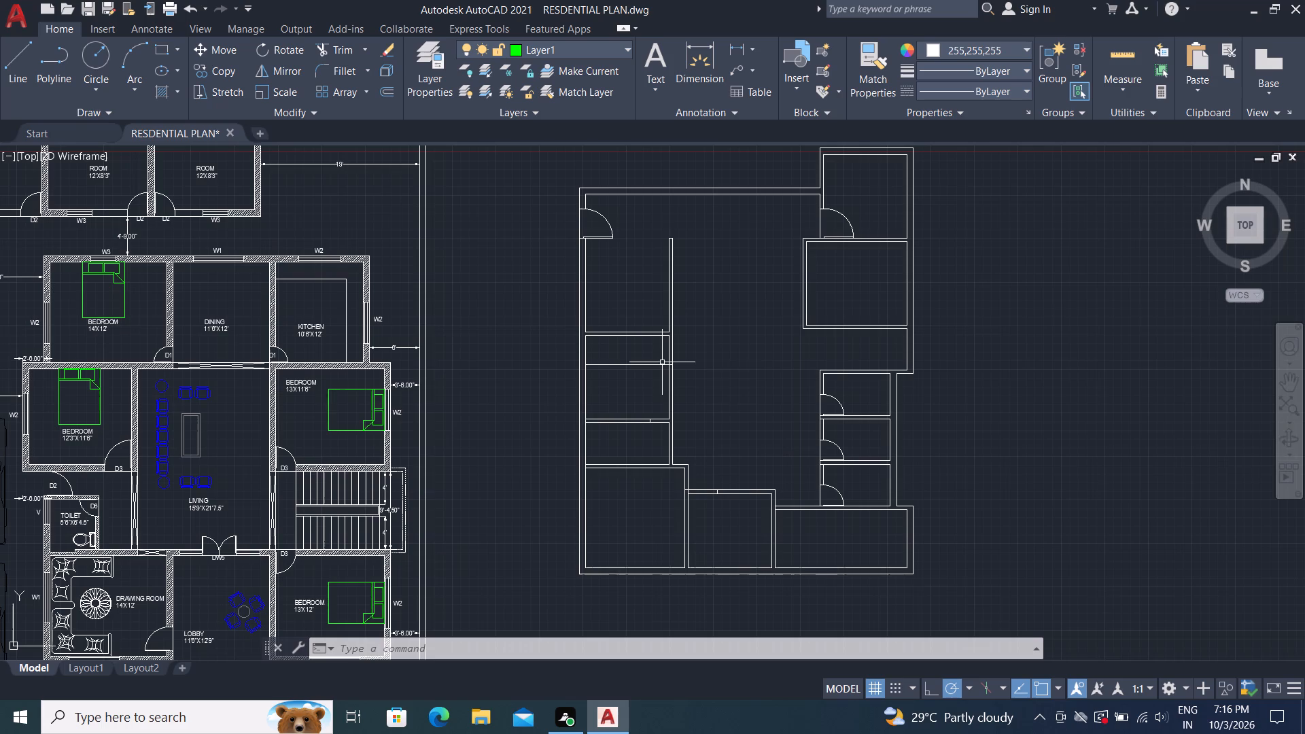
Trim the horizontal line inside the room directly above the small room, keeping its piece within the right wall.
scroll(651, 372, up, 1)
text(tr)
key(space)
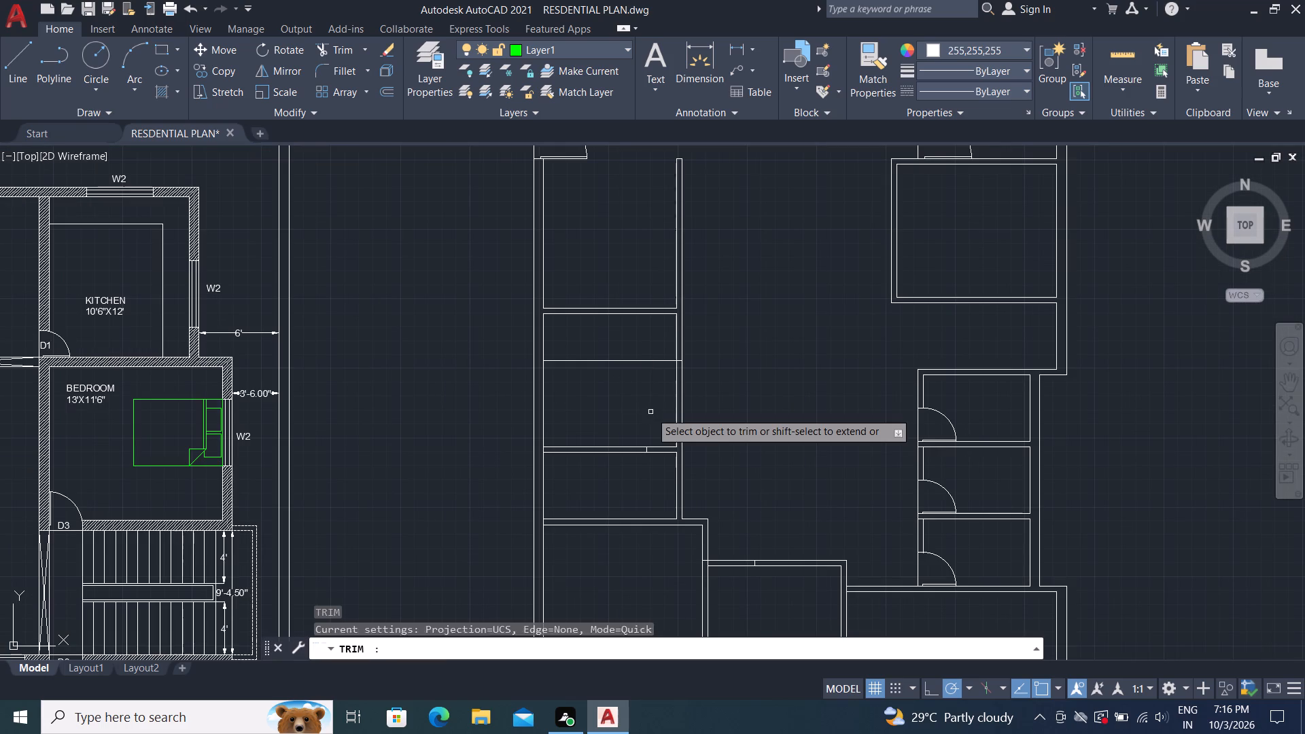
click(631, 360)
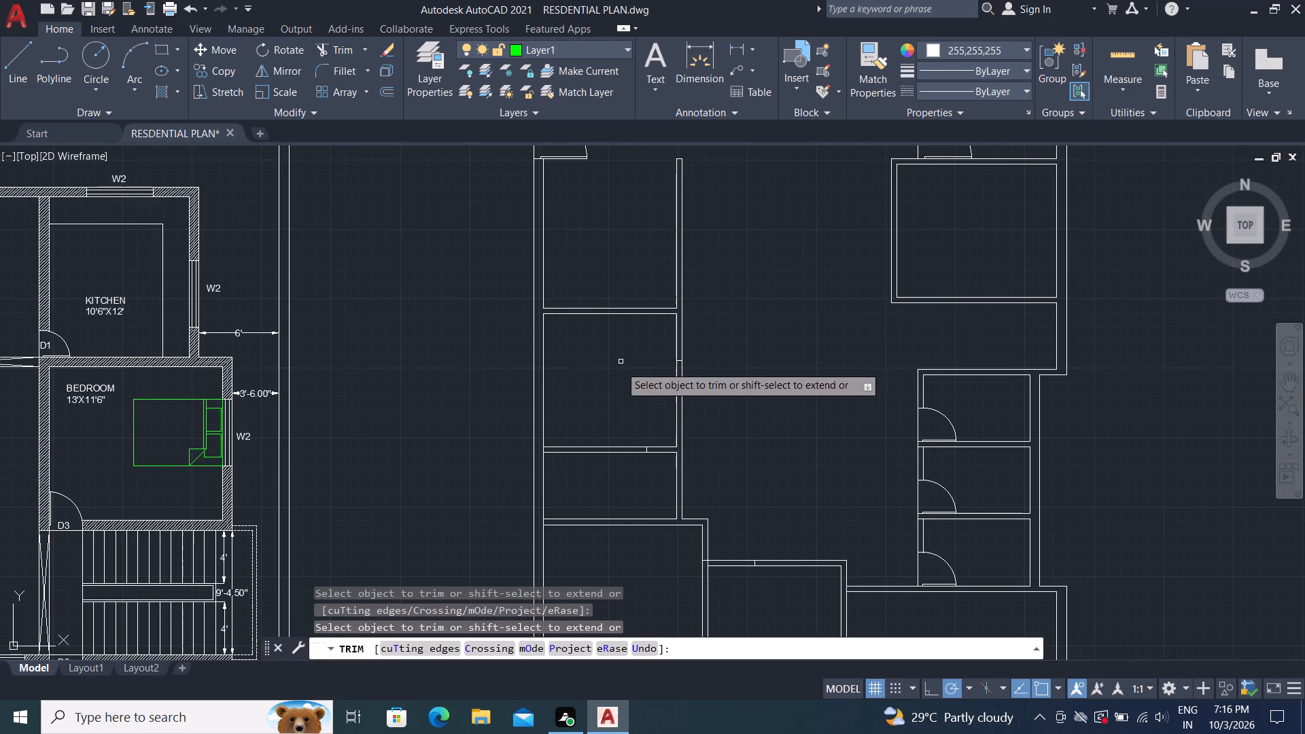
key(Escape)
Copy the door at the plan's upper-left corner from its leaf end to the empty space right of the plan.
scroll(633, 377, down, 2)
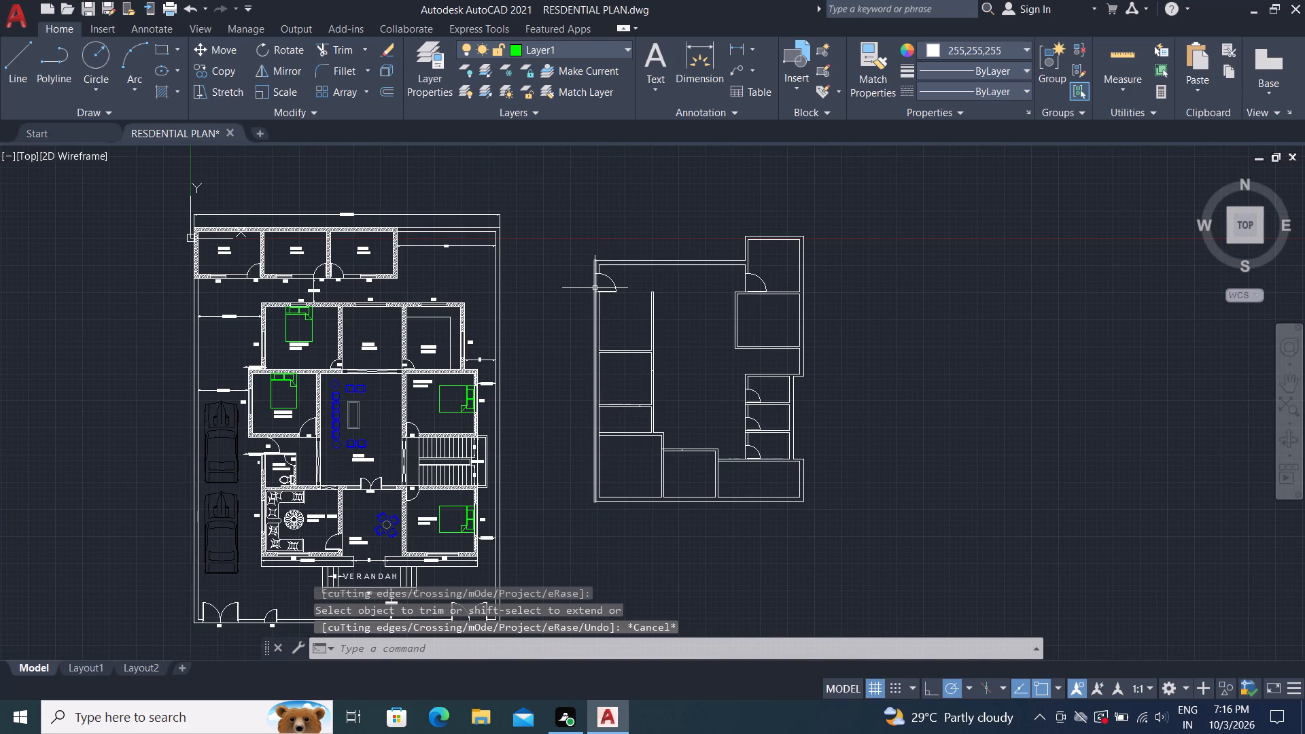
key(c)
text(o)
key(space)
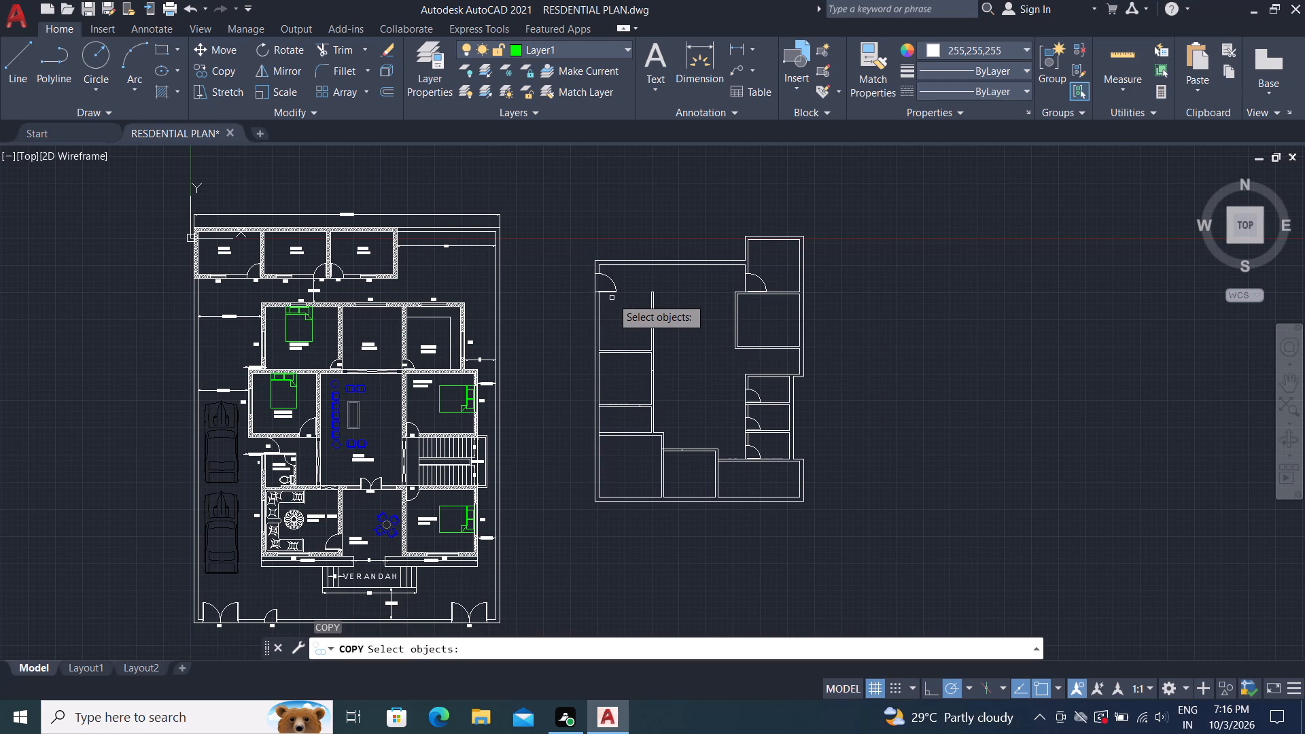
click(614, 290)
right_click(607, 285)
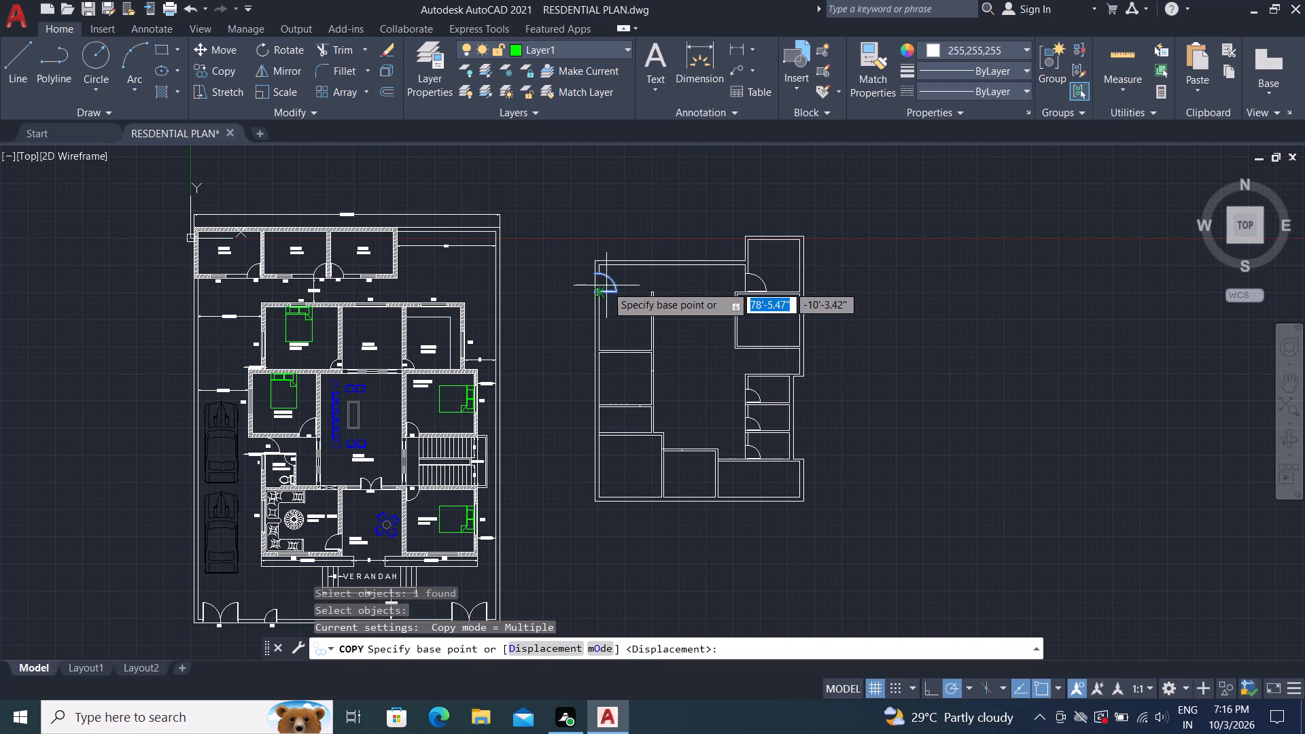
click(617, 292)
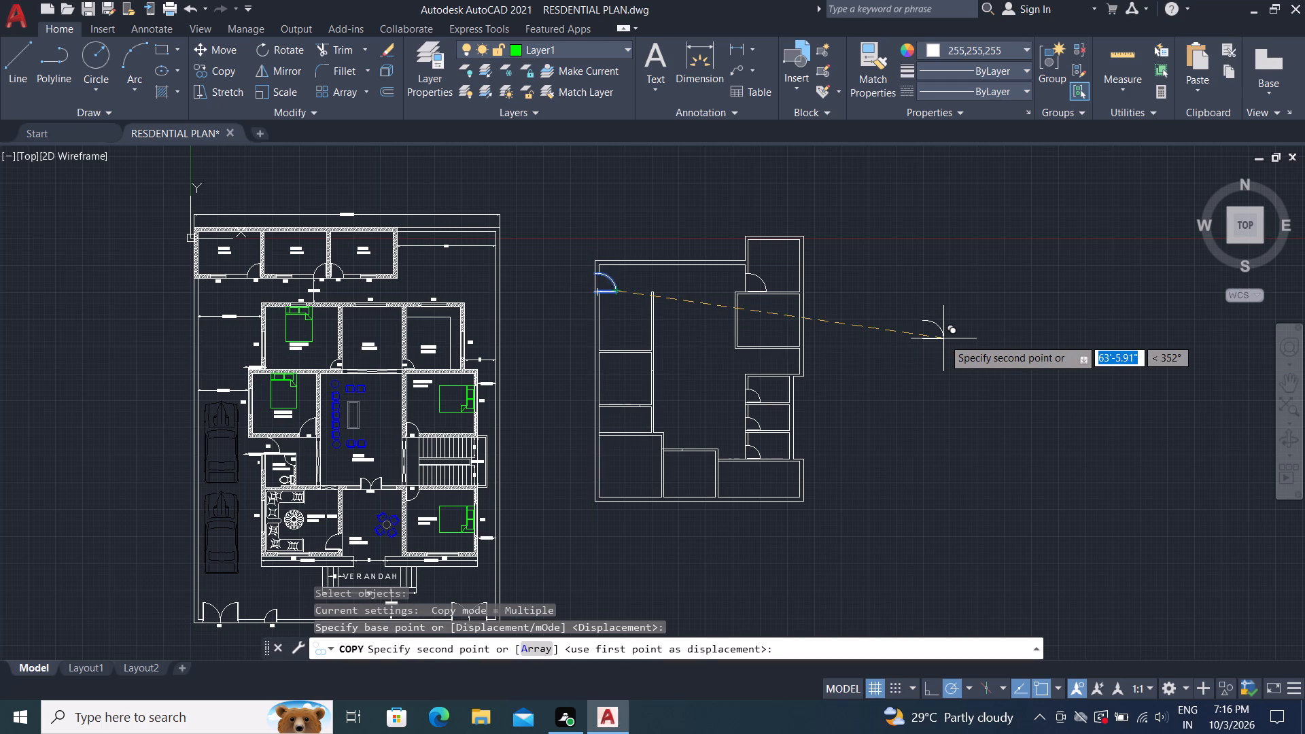
click(944, 340)
scroll(944, 340, up, 2)
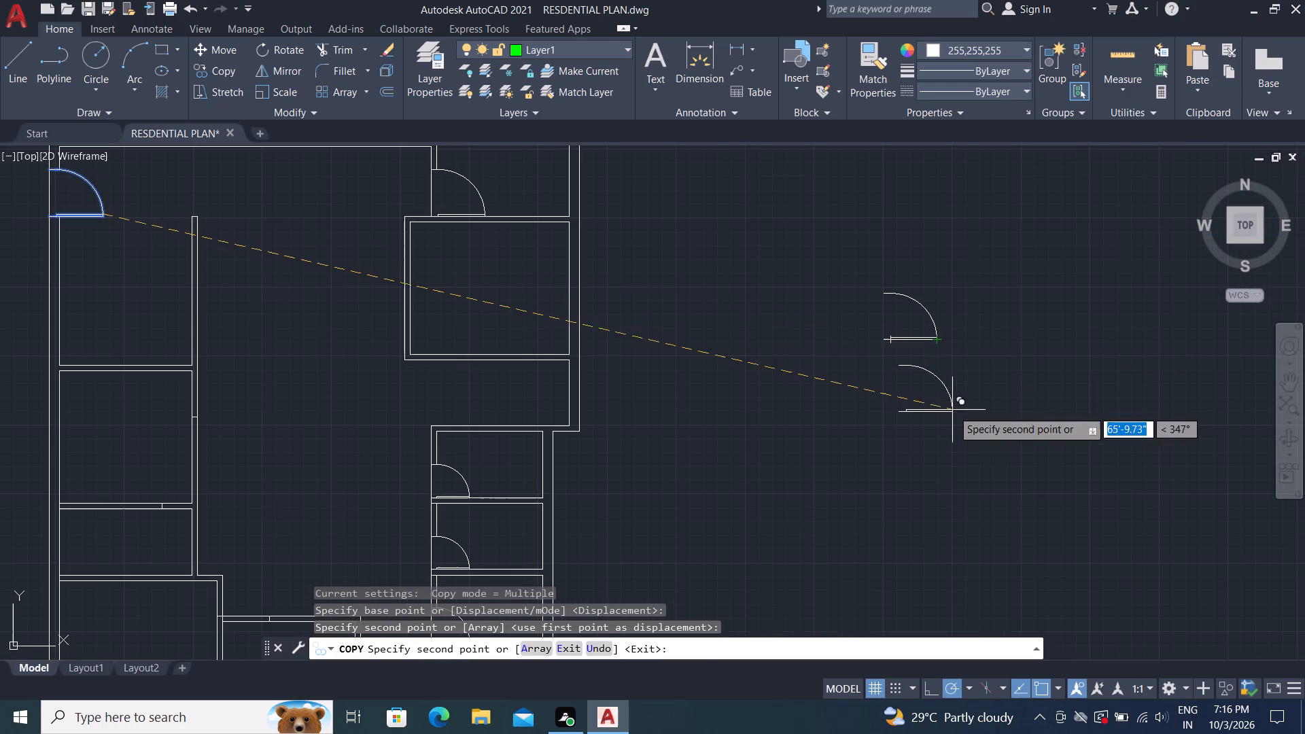
key(Escape)
Rotate the spare door copy beside the plan by 270° about the hinge-side end of its leaf line.
key(r)
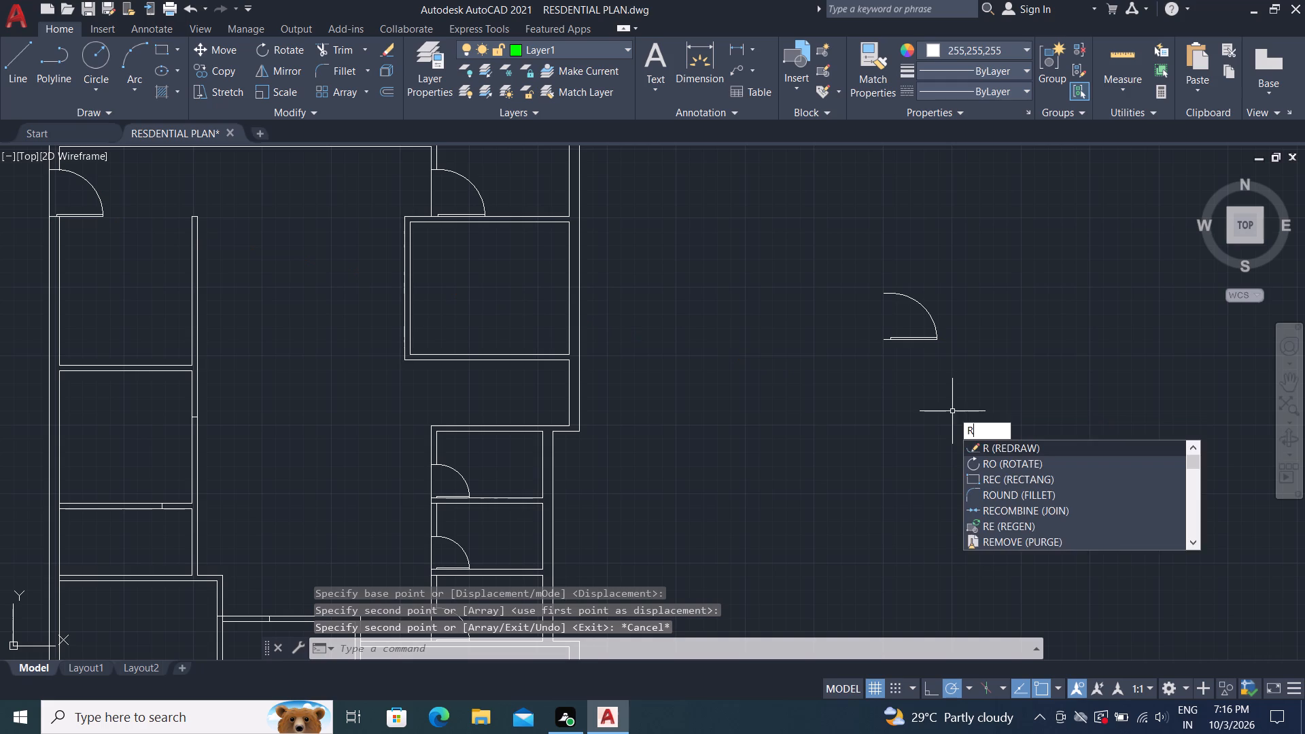
key(o)
key(space)
click(923, 339)
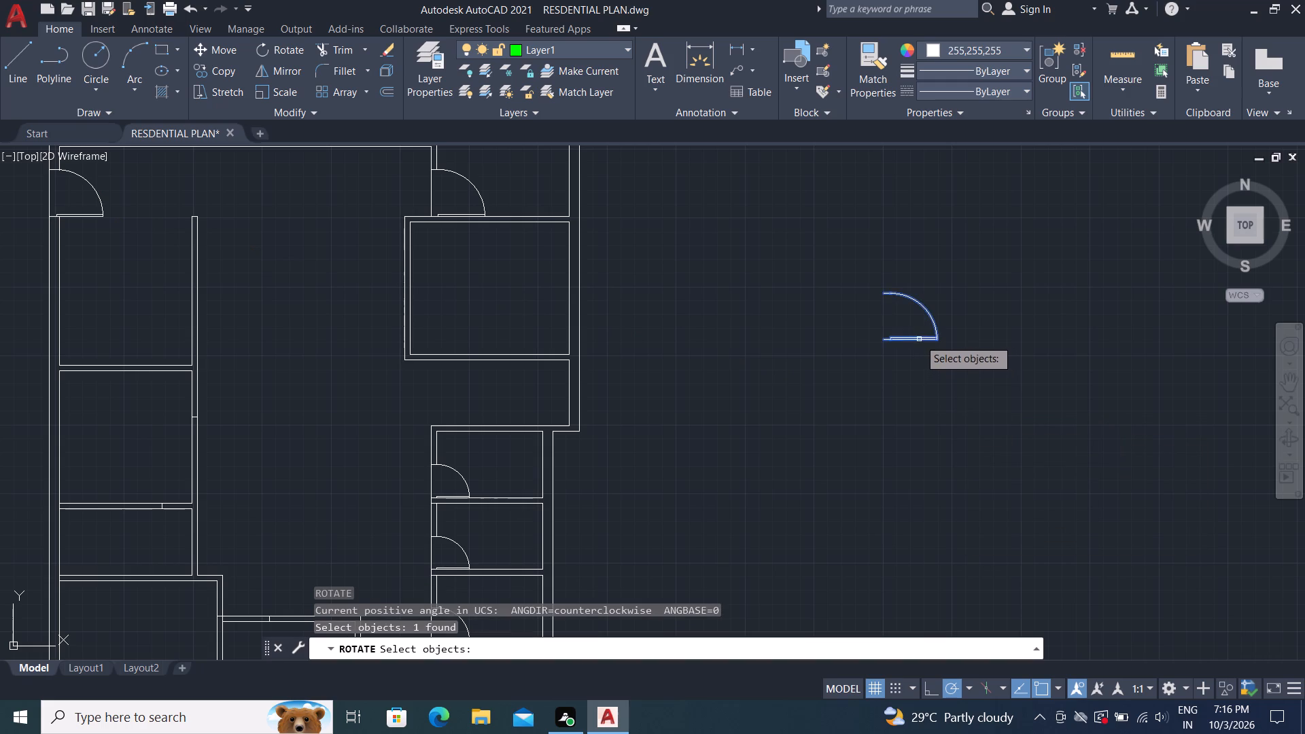
scroll(901, 334, up, 3)
right_click(897, 336)
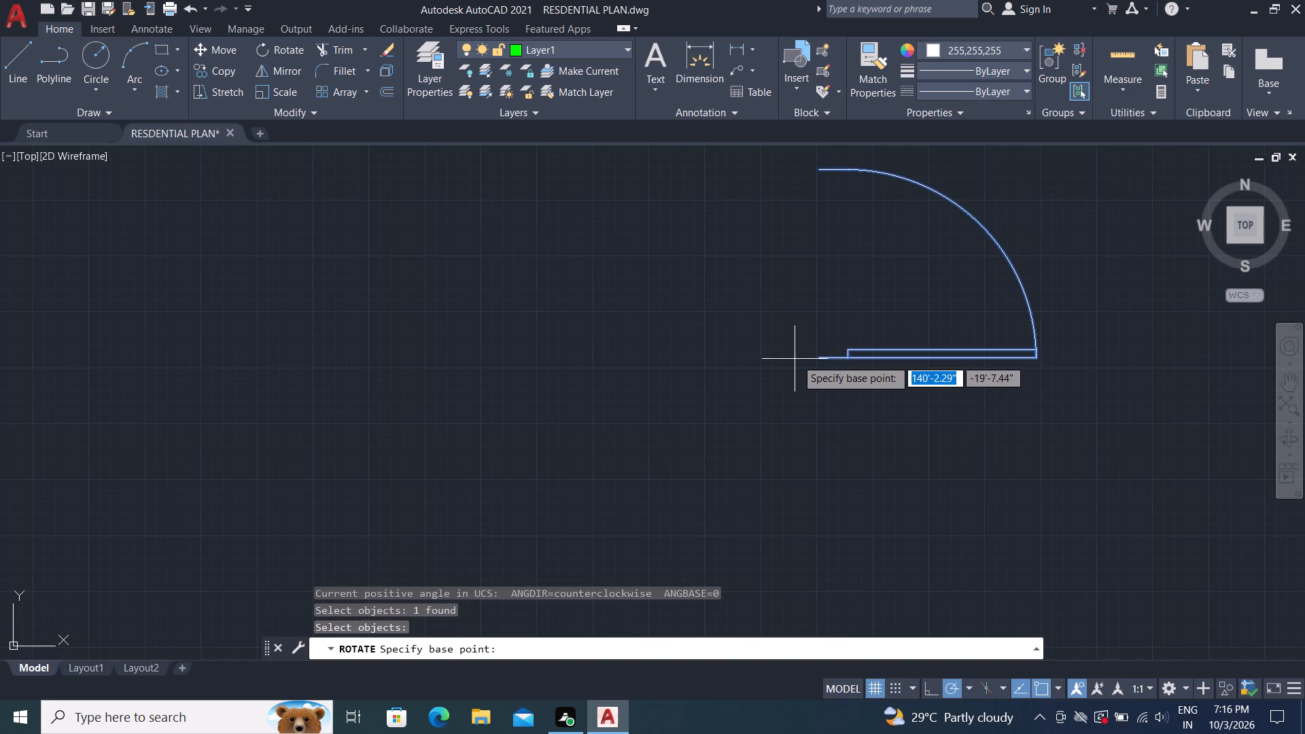
click(824, 358)
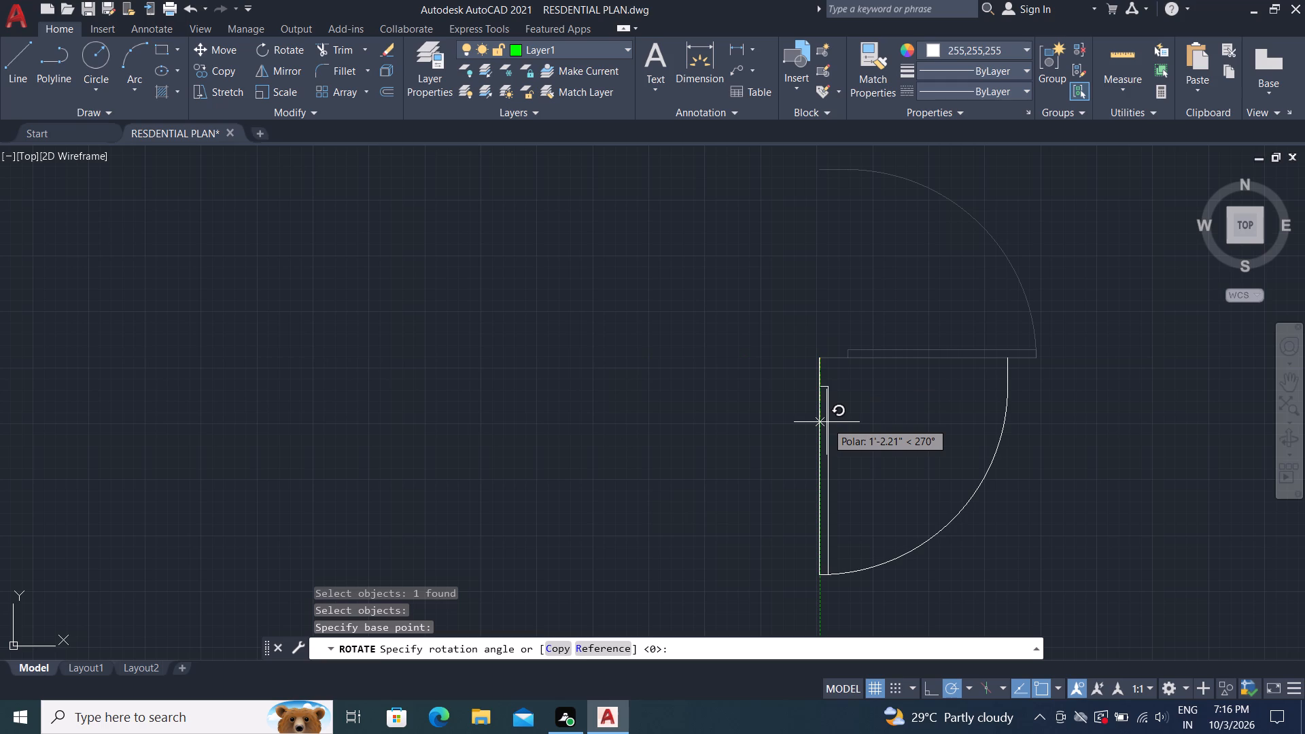
click(826, 422)
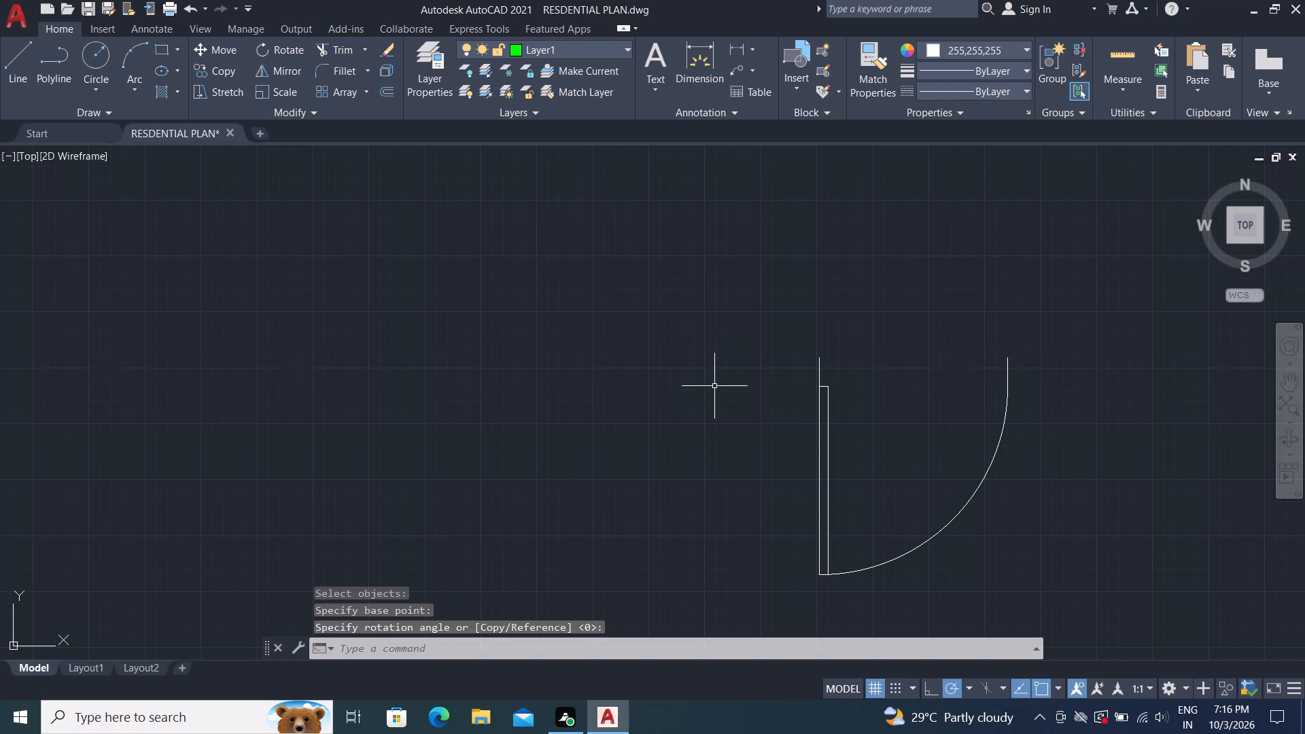
Copy the rotated spare door from its hinge-side end to the empty space just above it, beside the plan.
key(c)
text(o)
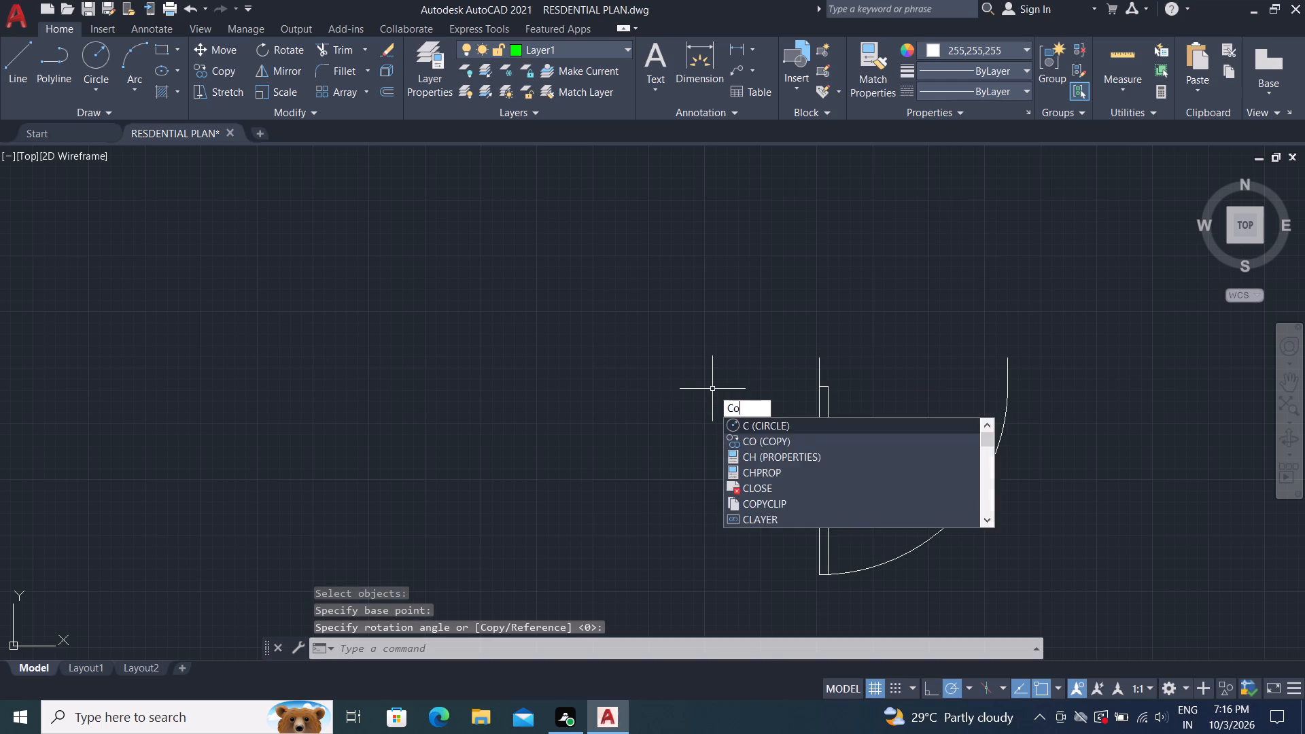
key(space)
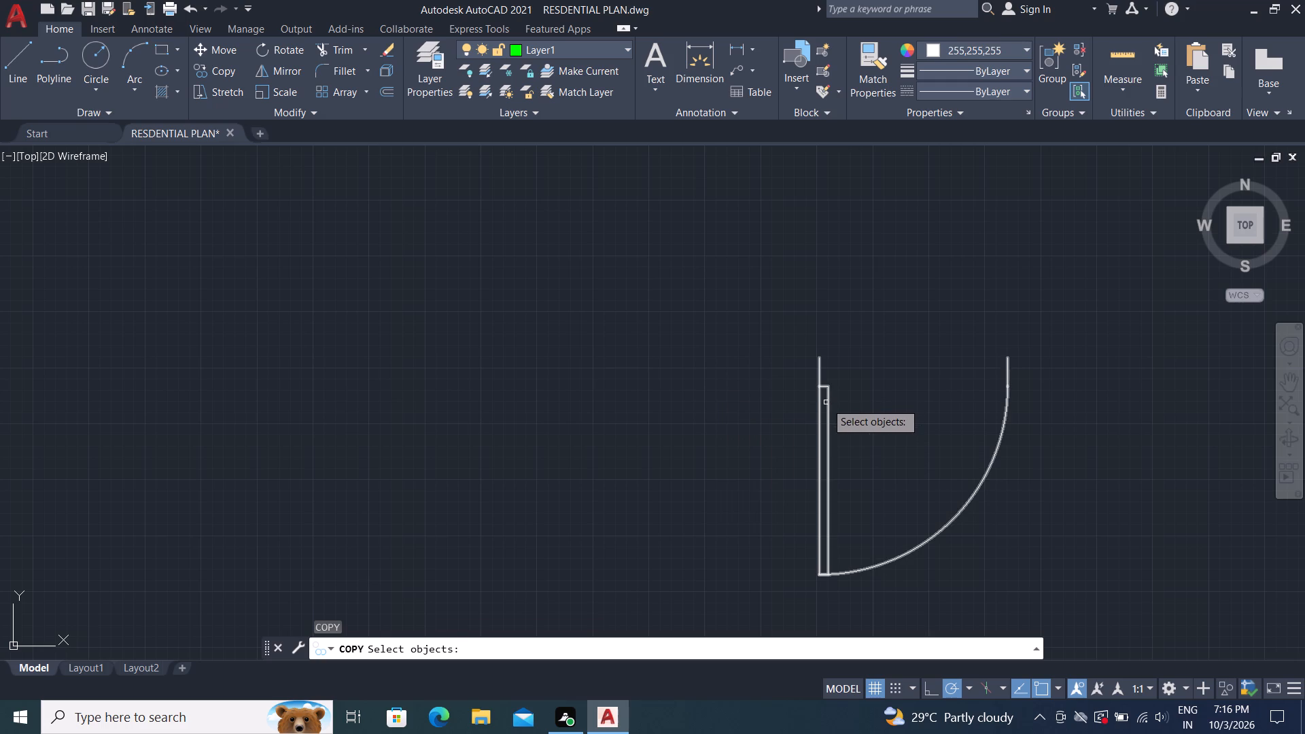
click(826, 402)
click(821, 406)
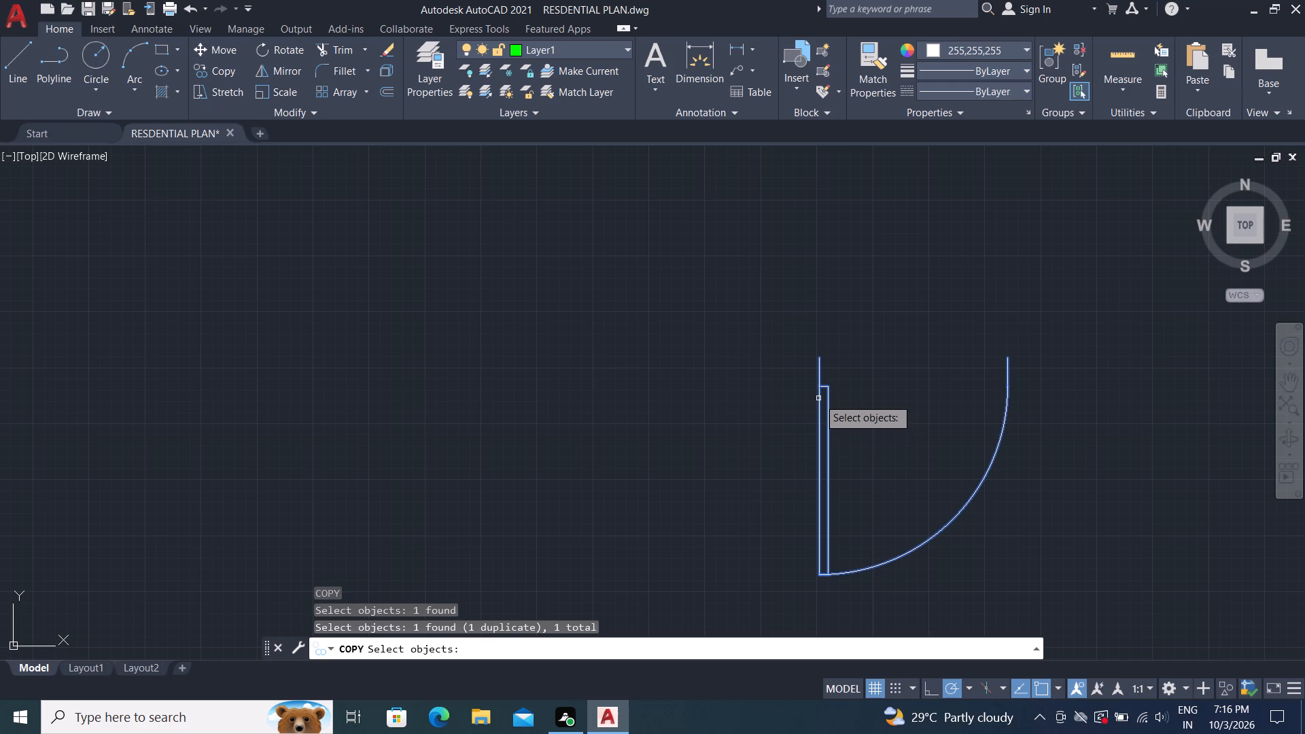
click(824, 395)
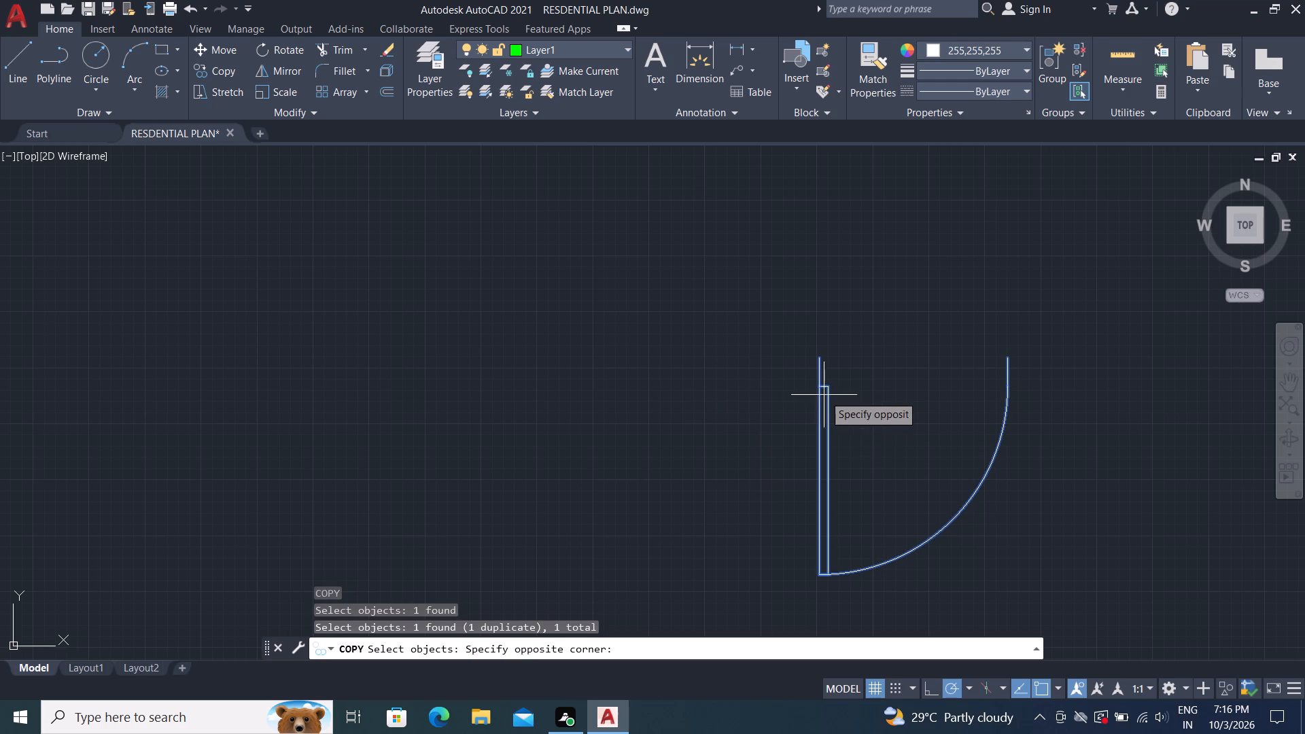
right_click(825, 394)
click(820, 351)
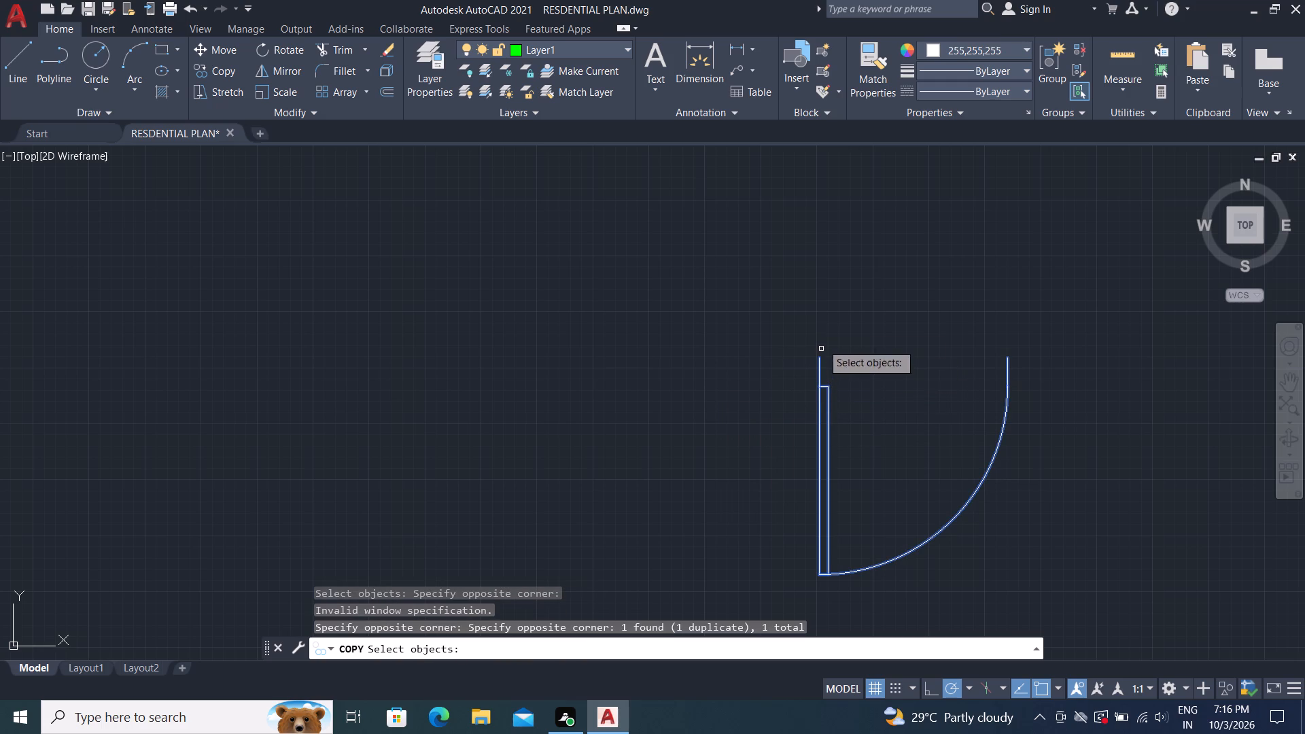
right_click(815, 355)
click(820, 356)
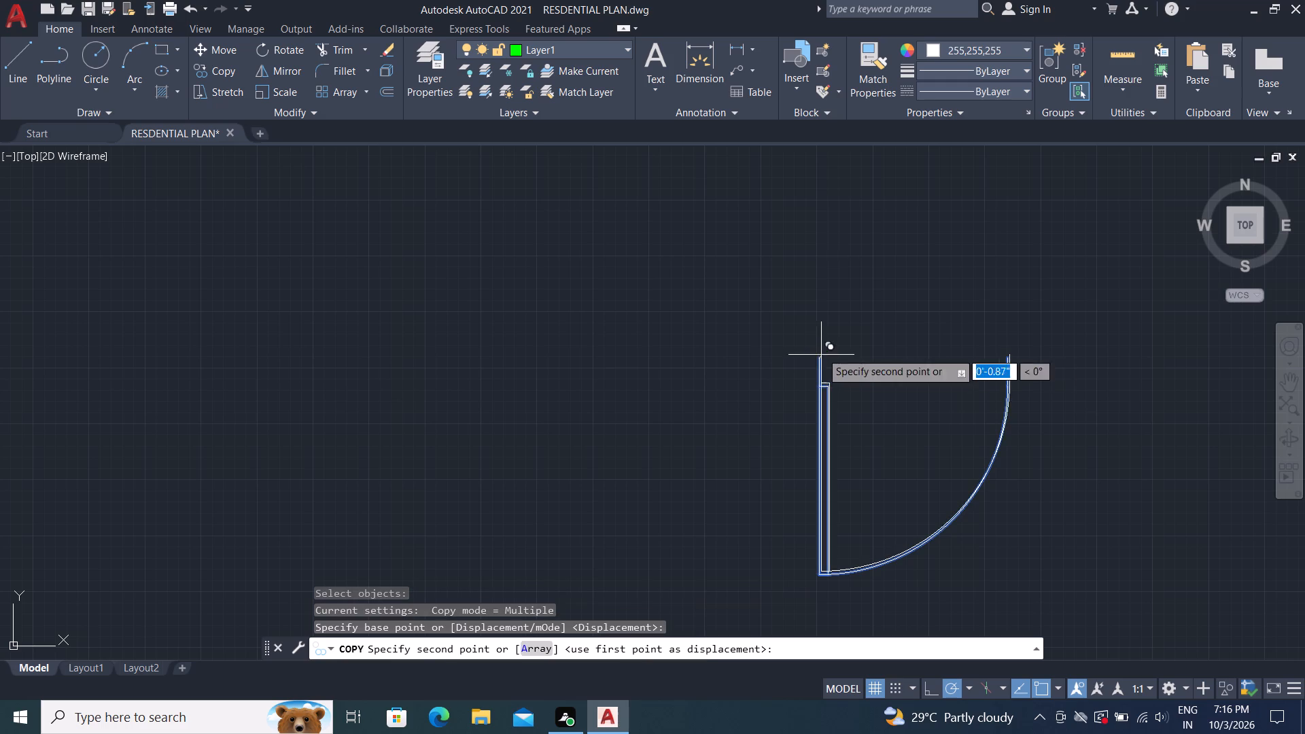
scroll(877, 285, down, 3)
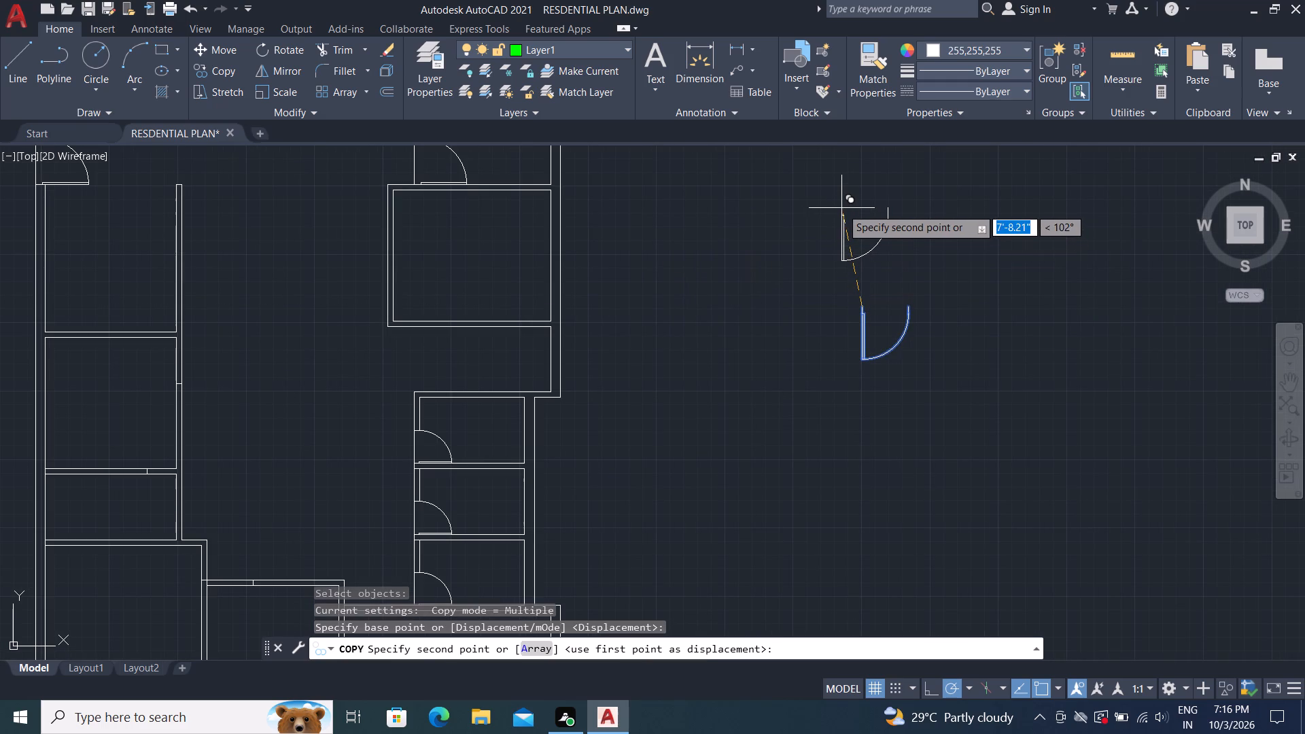
click(840, 208)
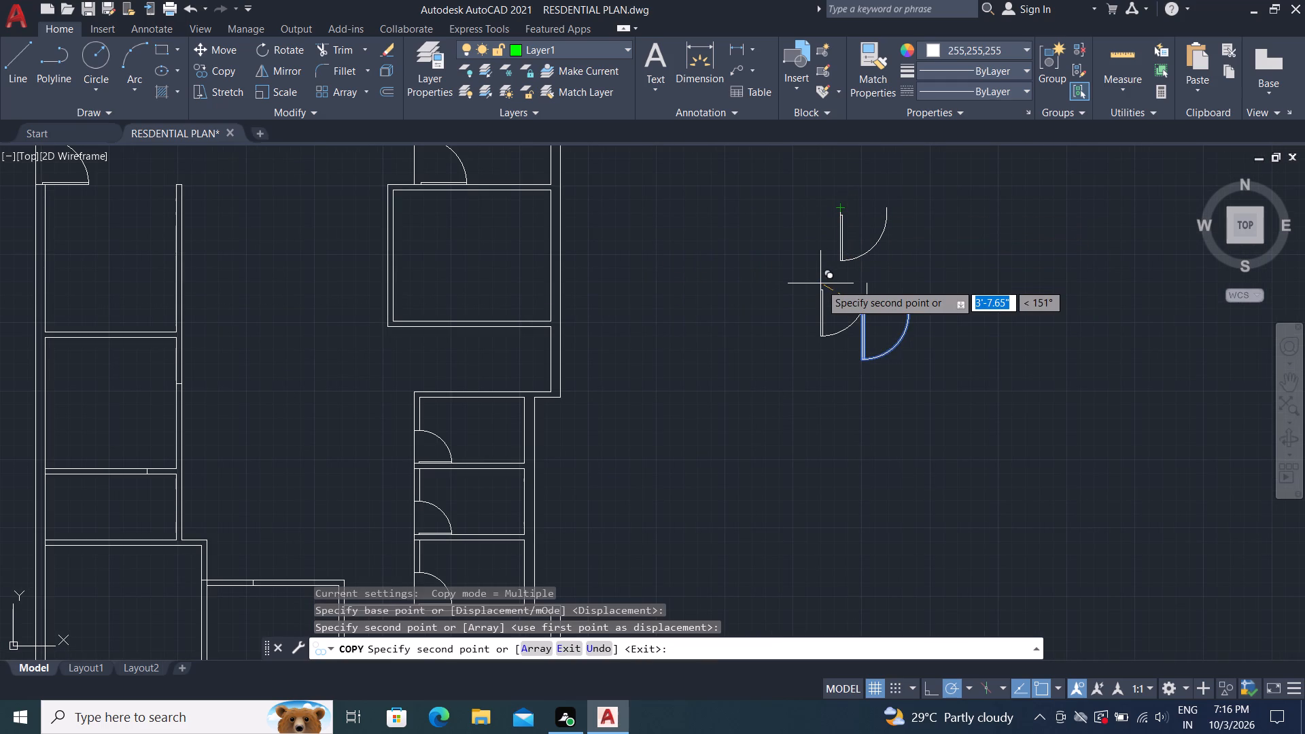
key(Escape)
Rotate the upper spare door by 270° about its hinge-side end so its leaf points left.
text(ro)
key(space)
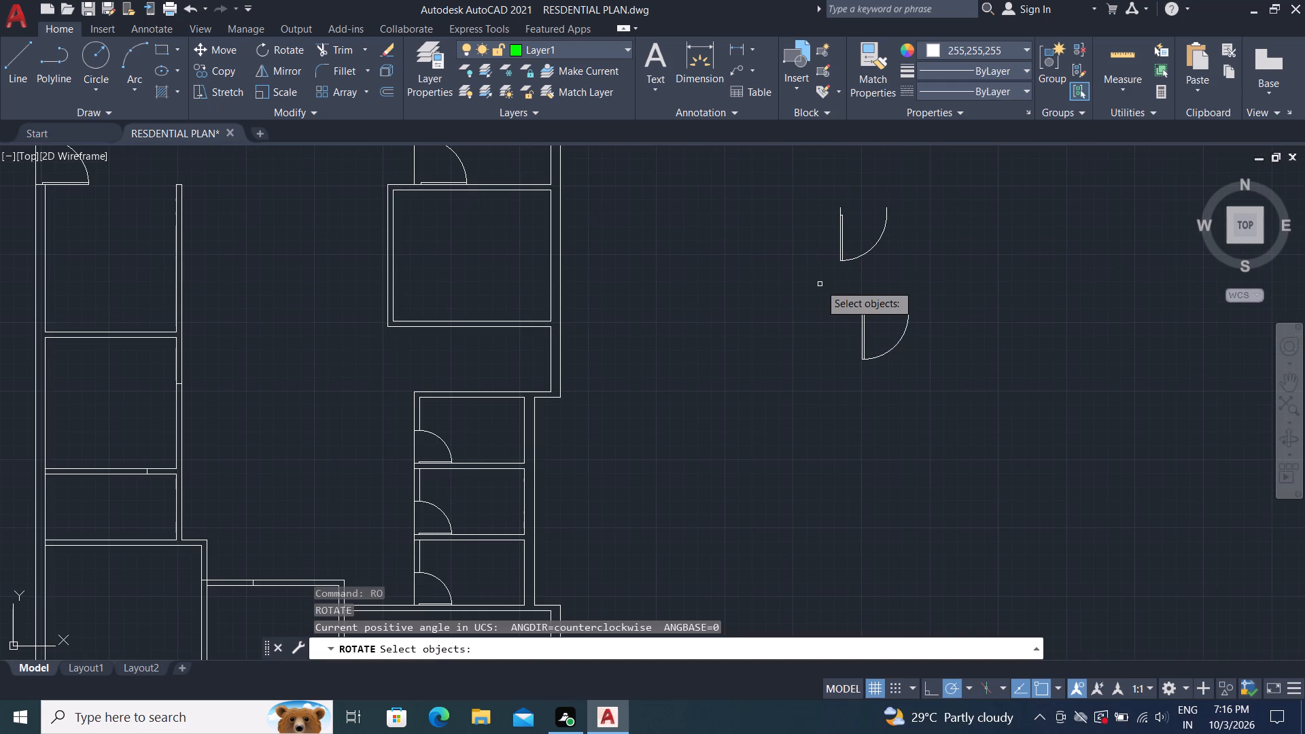
click(884, 230)
right_click(882, 214)
scroll(858, 217, up, 3)
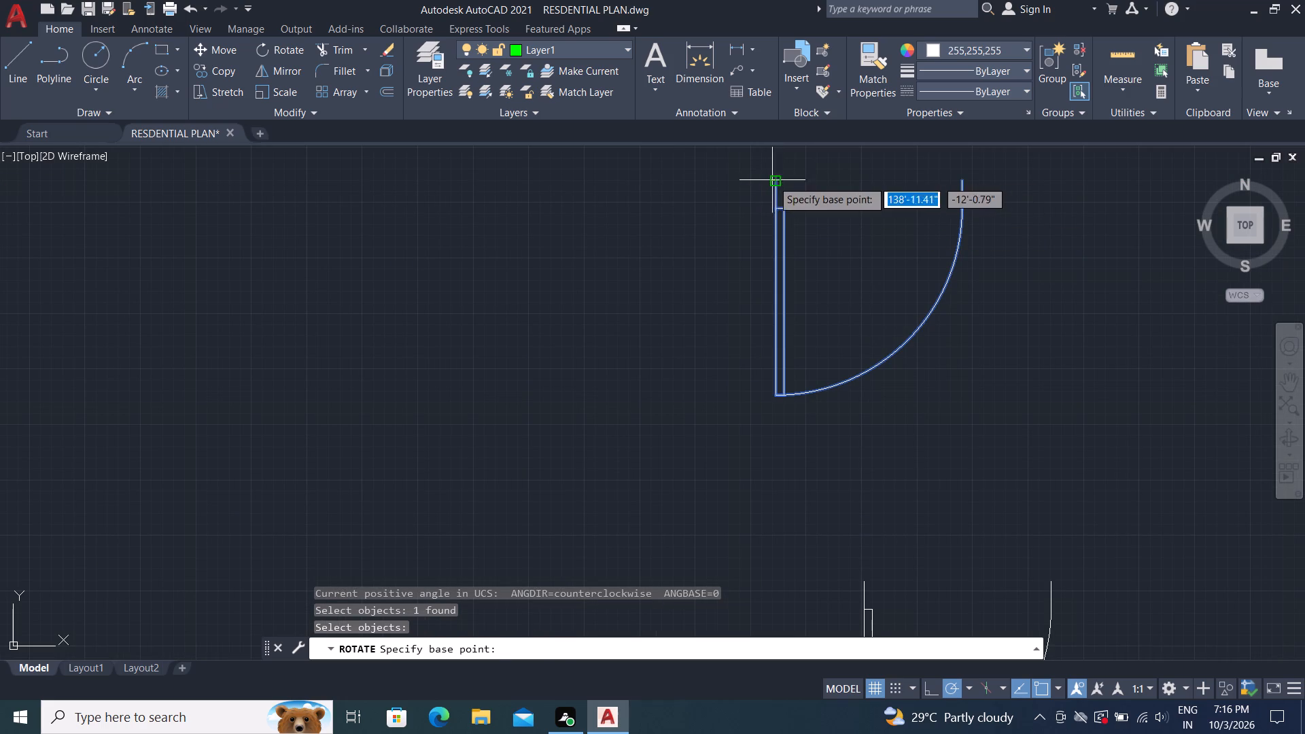
click(772, 180)
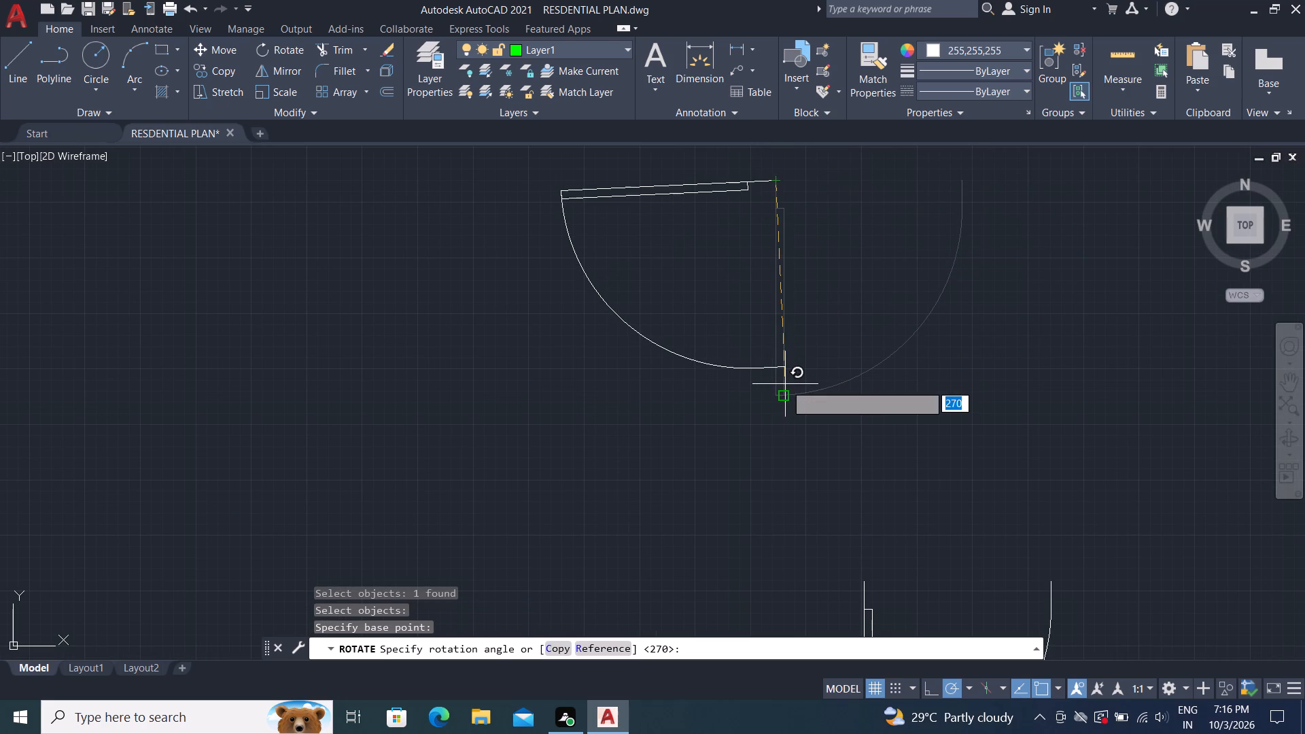
click(775, 432)
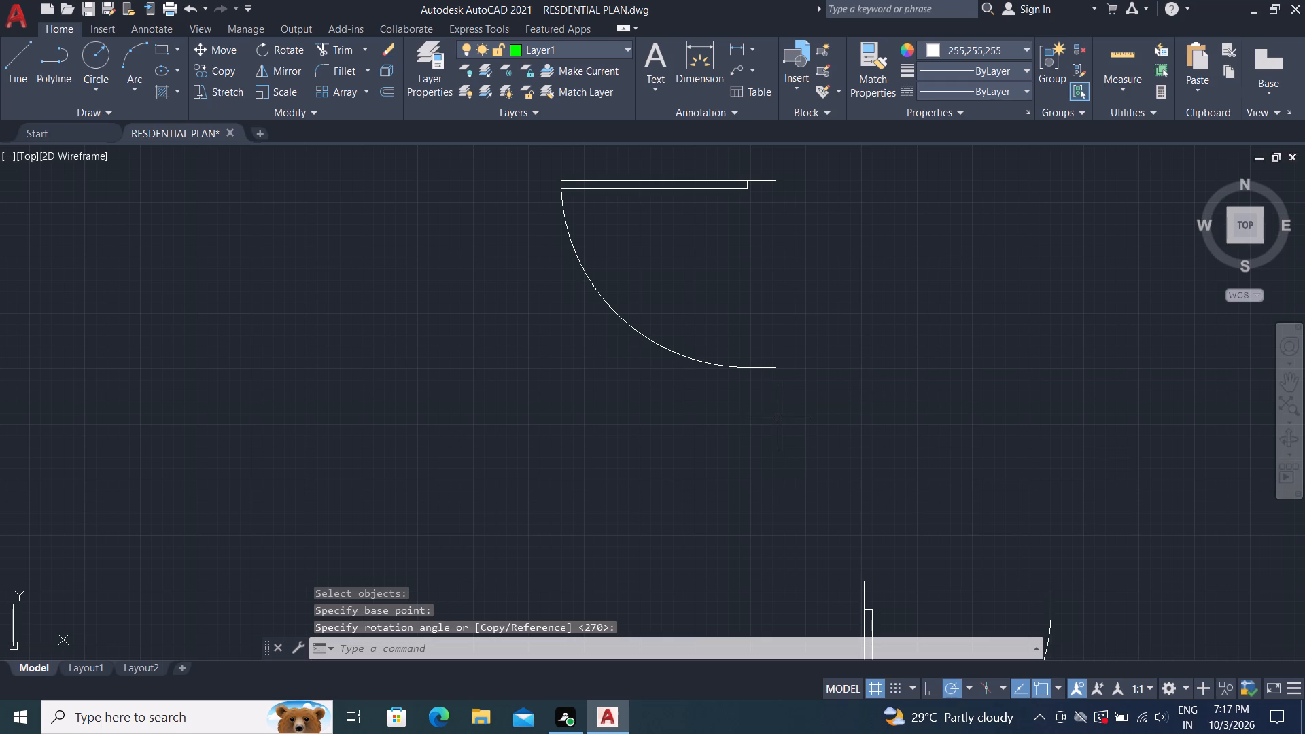
Copy the left-pointing spare door from its hinge-side end to the upper-right wall corner of the middle left-hand room.
text(co)
key(space)
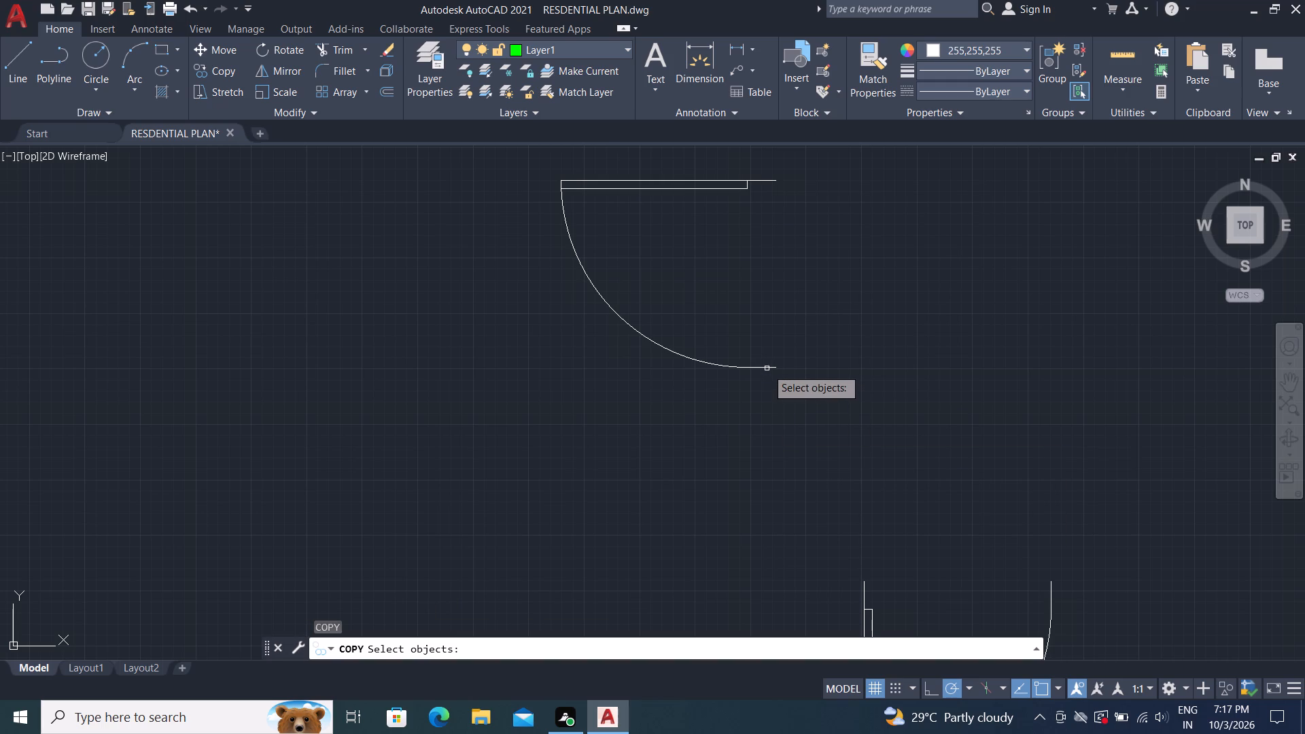
click(767, 368)
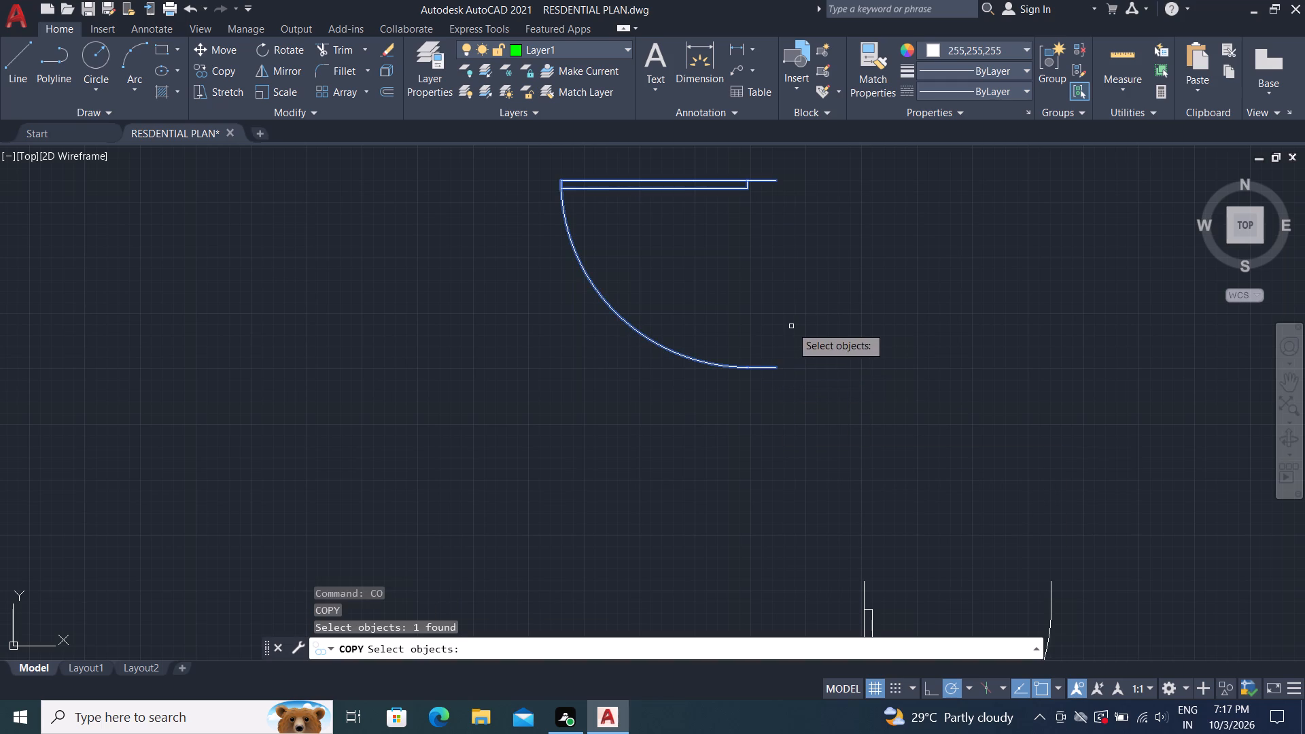
right_click(838, 337)
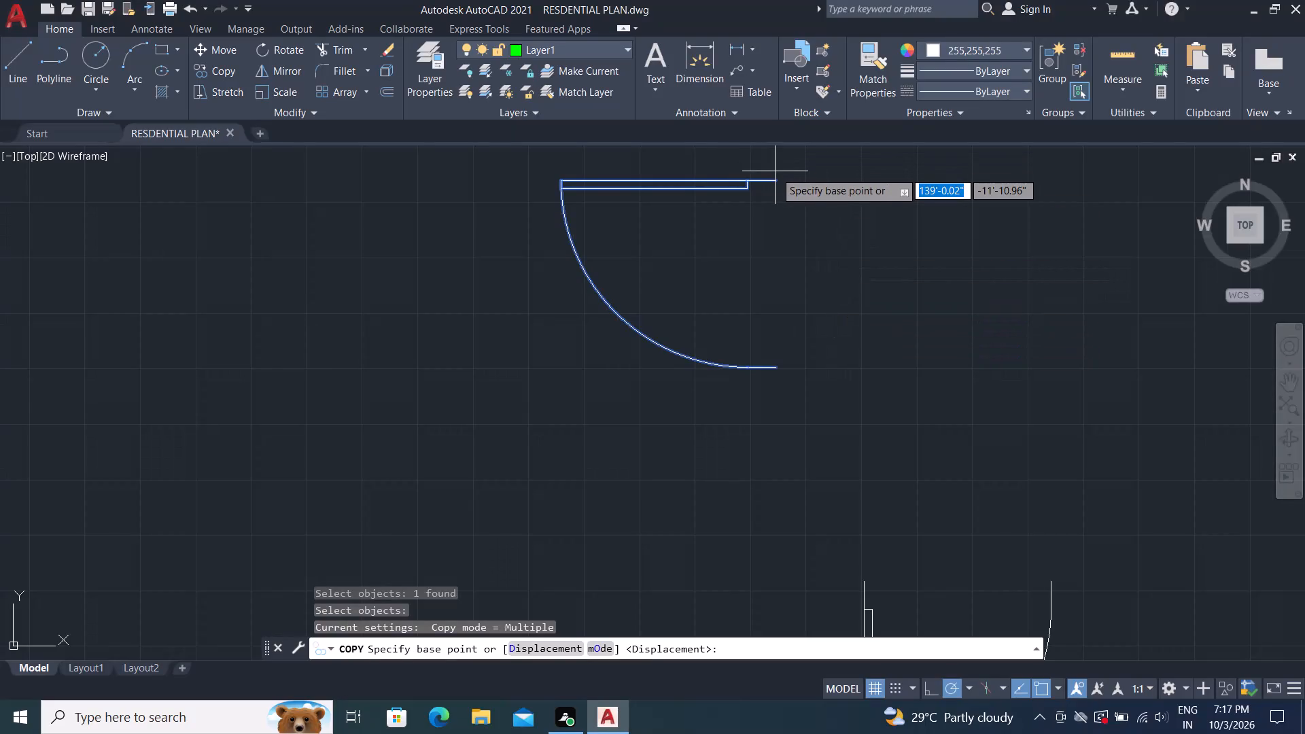
click(776, 179)
scroll(771, 273, down, 2)
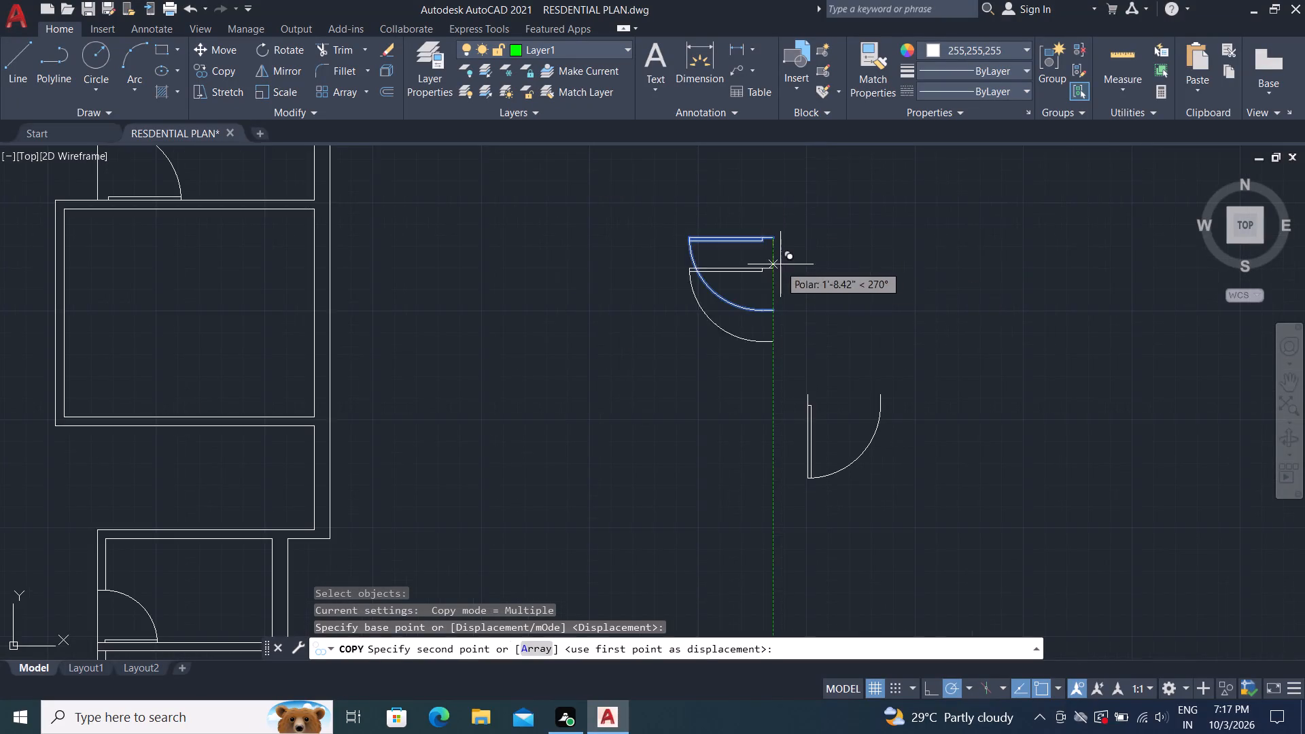
scroll(795, 263, down, 2)
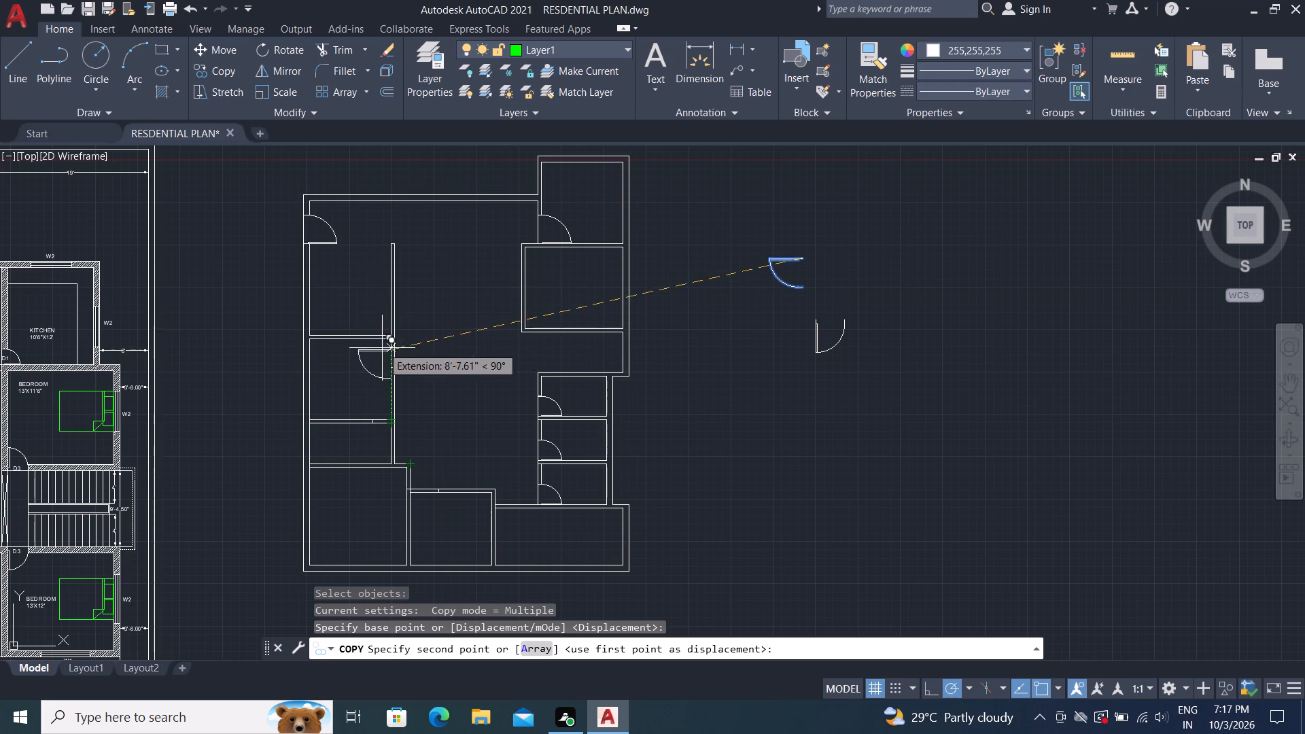
scroll(382, 347, up, 5)
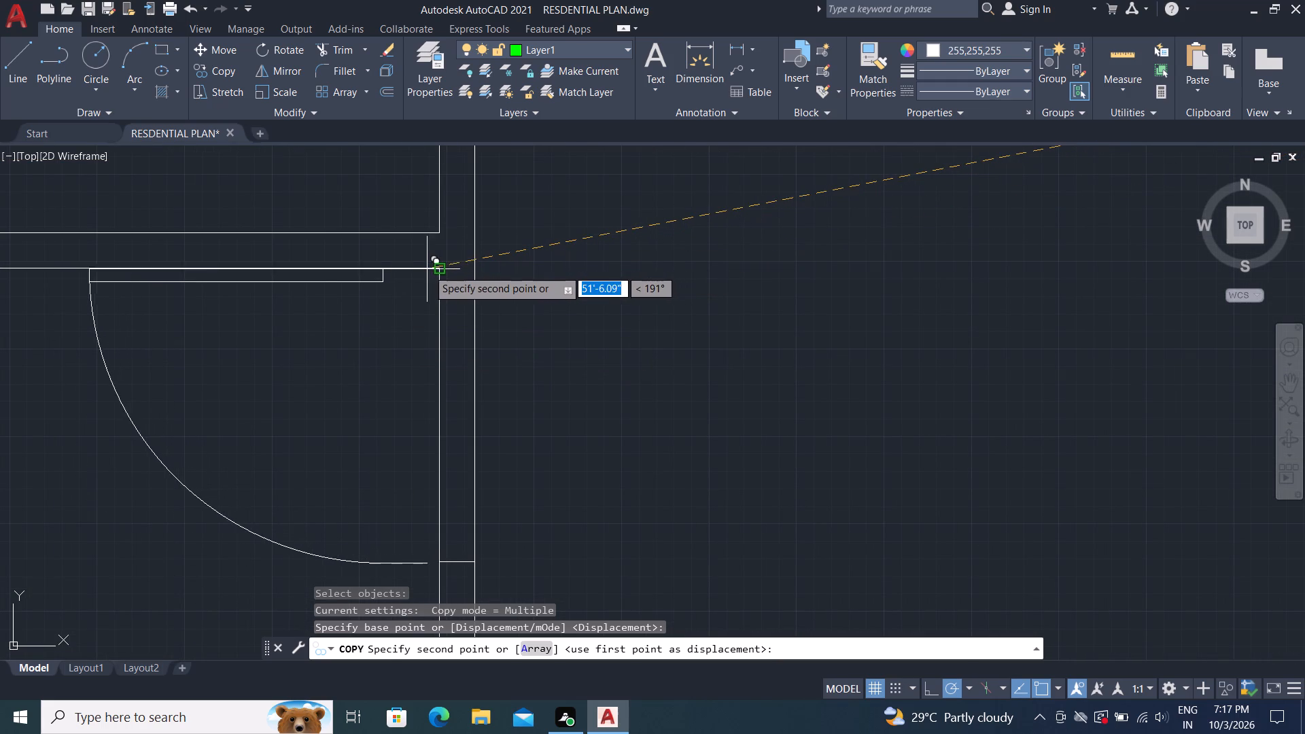
click(476, 270)
Place another copy of the same door at the upper-right wall corner of the large lower-left room.
scroll(481, 312, down, 3)
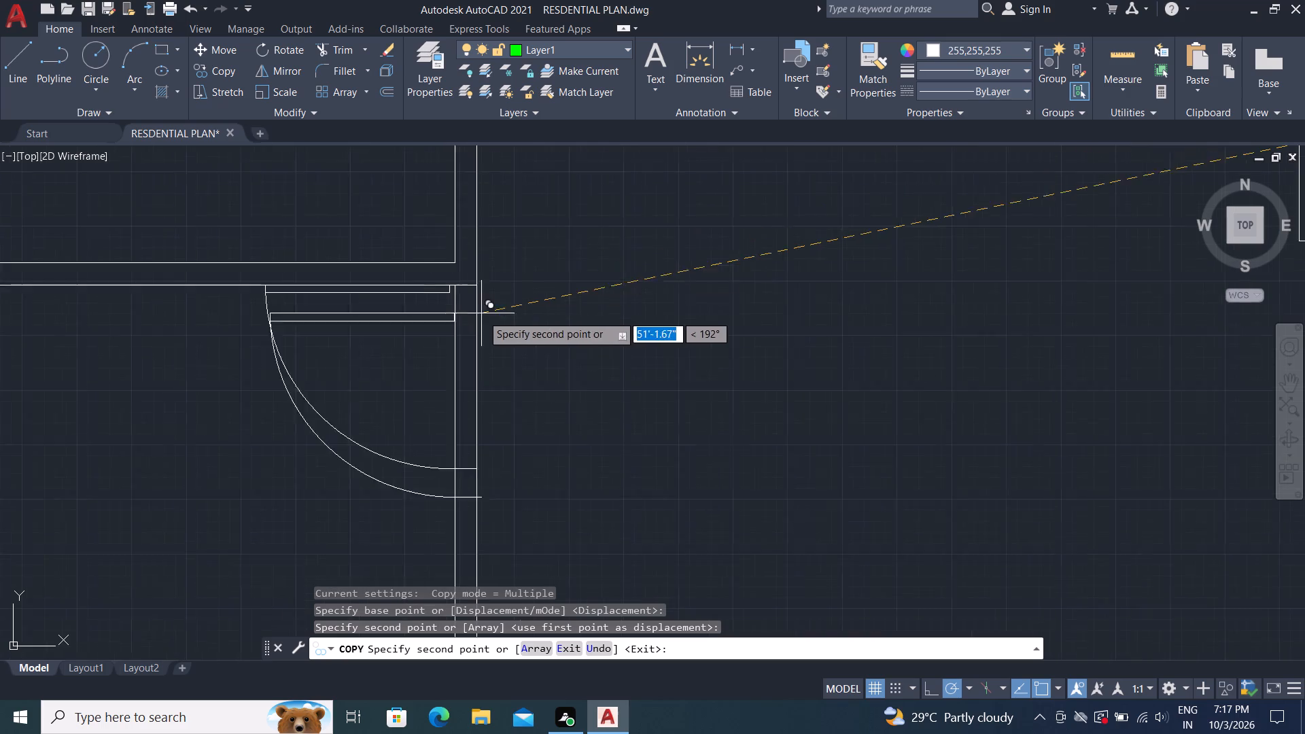
scroll(517, 296, down, 1)
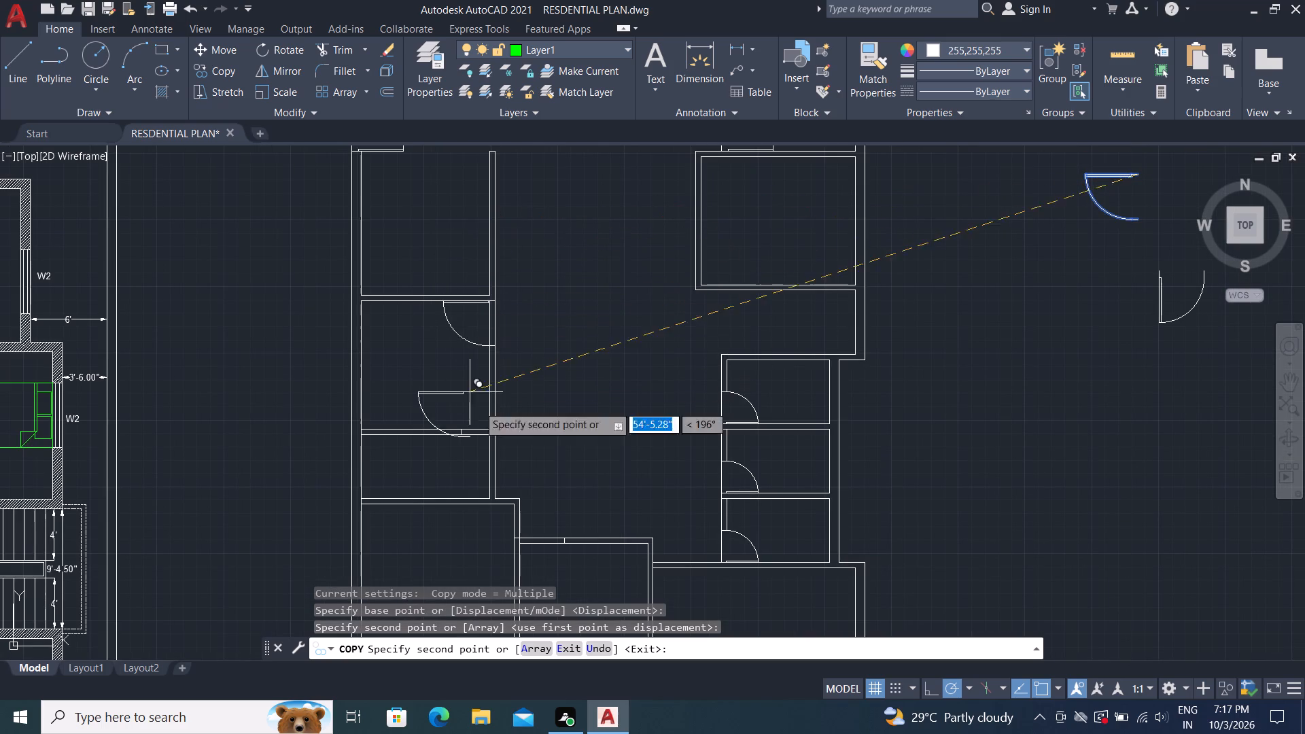
scroll(515, 513, up, 3)
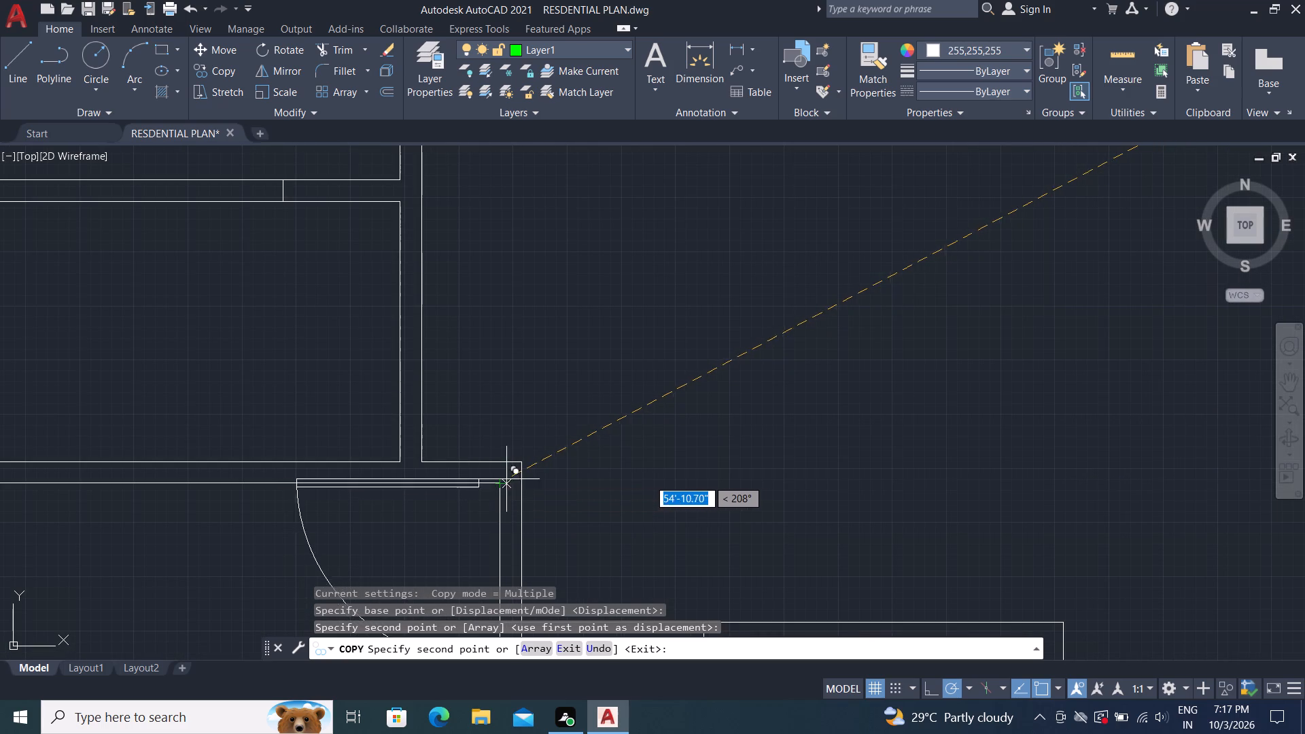
click(519, 480)
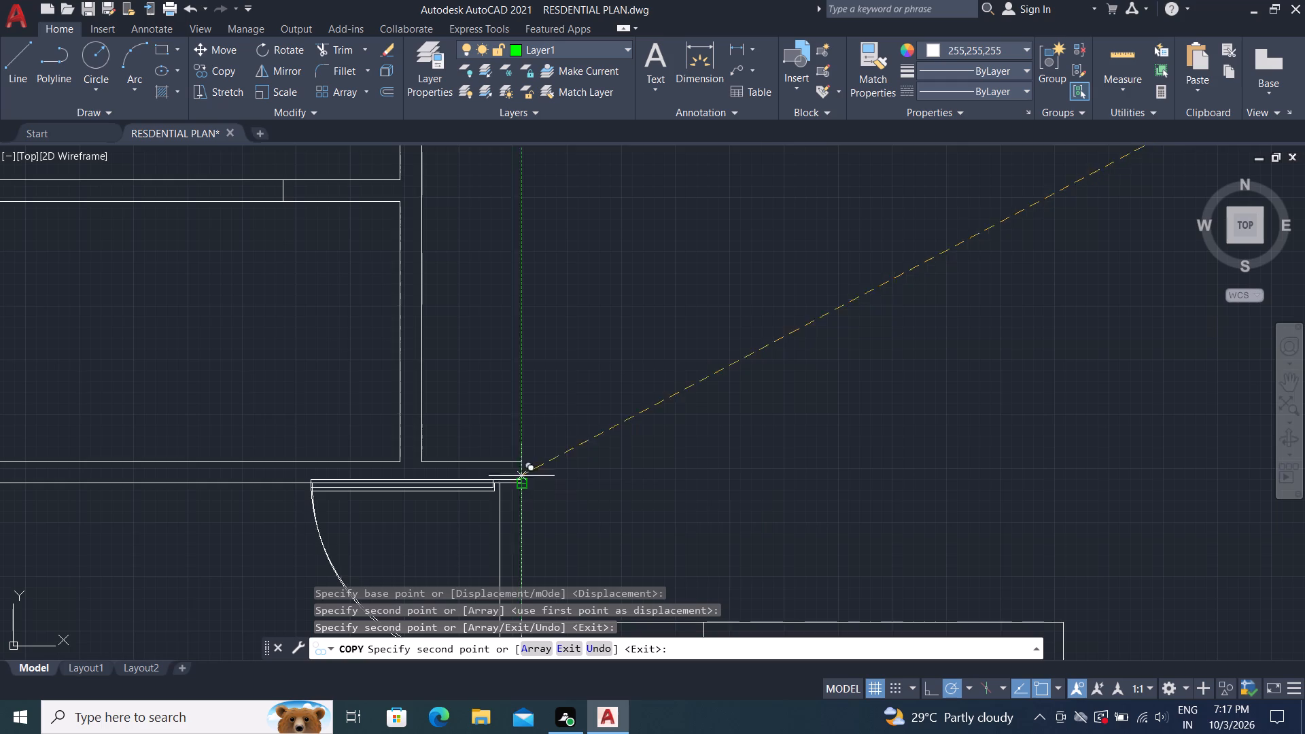
scroll(573, 425, down, 2)
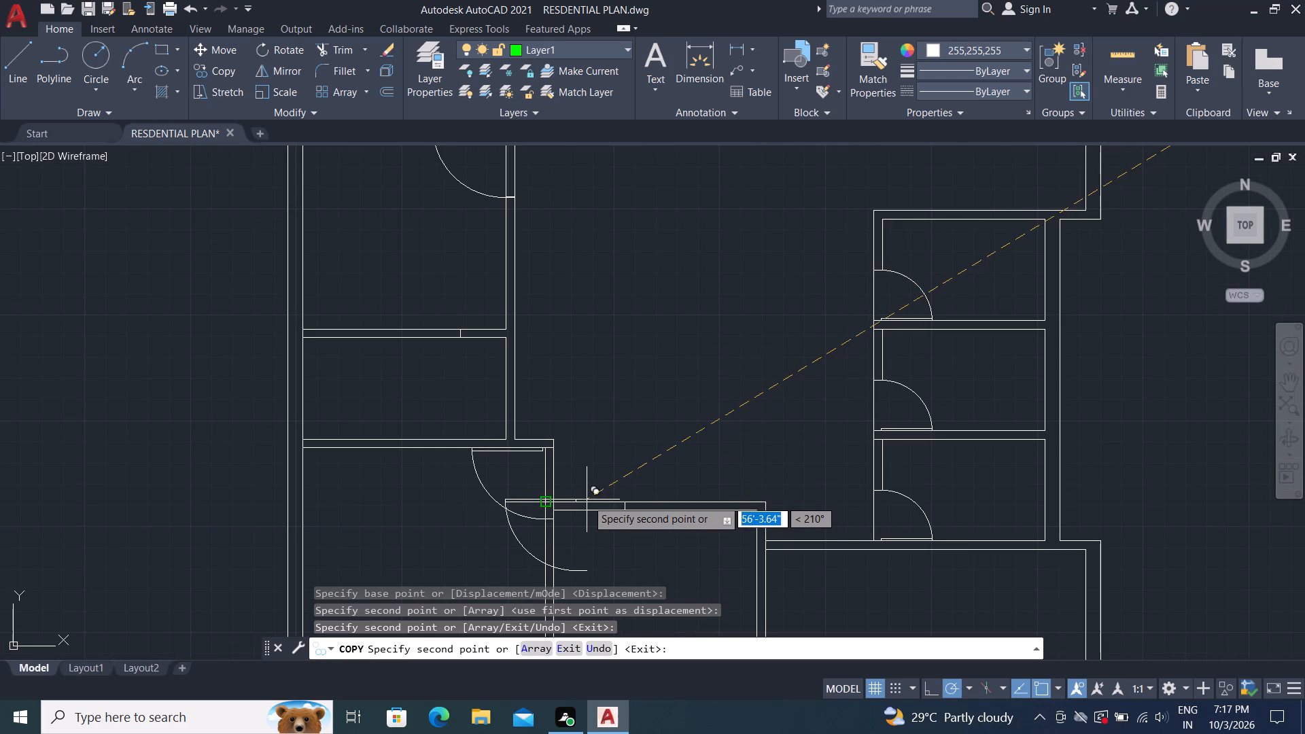
key(Escape)
Scale down the large lower-left room's door about its upper wall corner to fit the short wall above the adjoining room.
scroll(560, 505, up, 1)
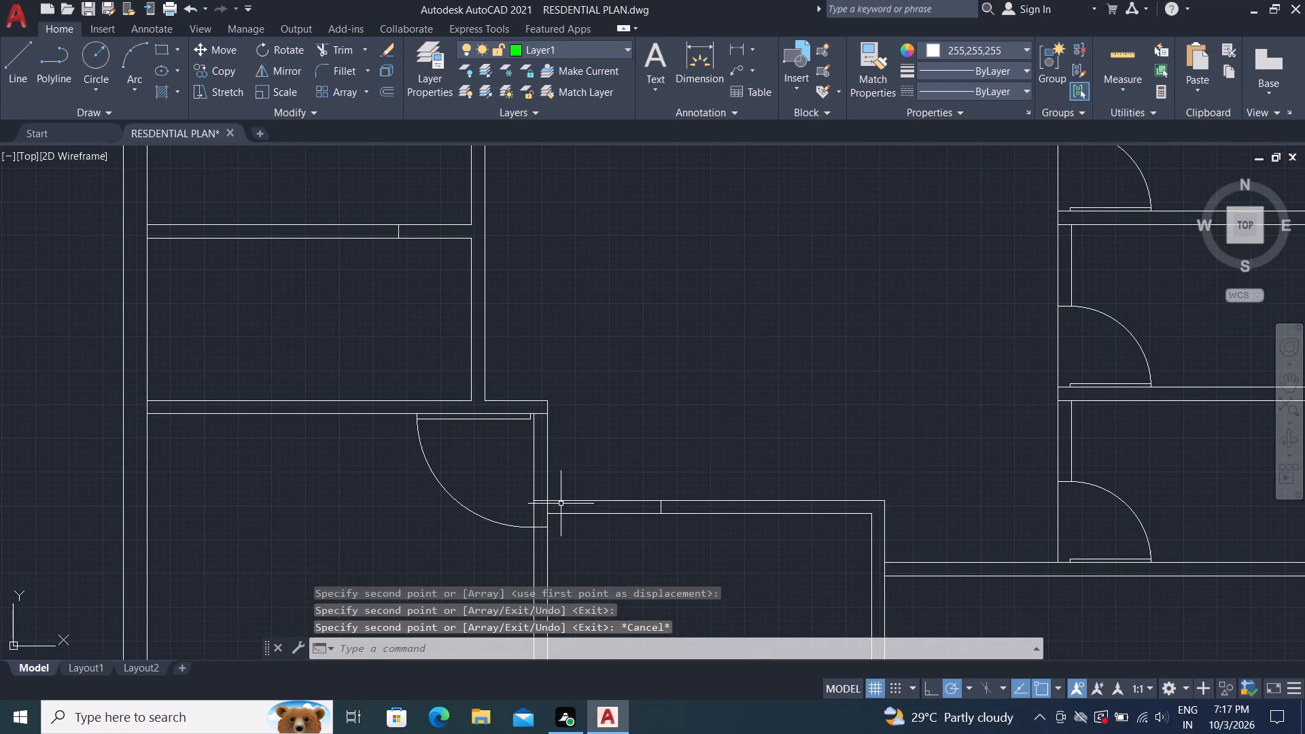
text(sc)
key(space)
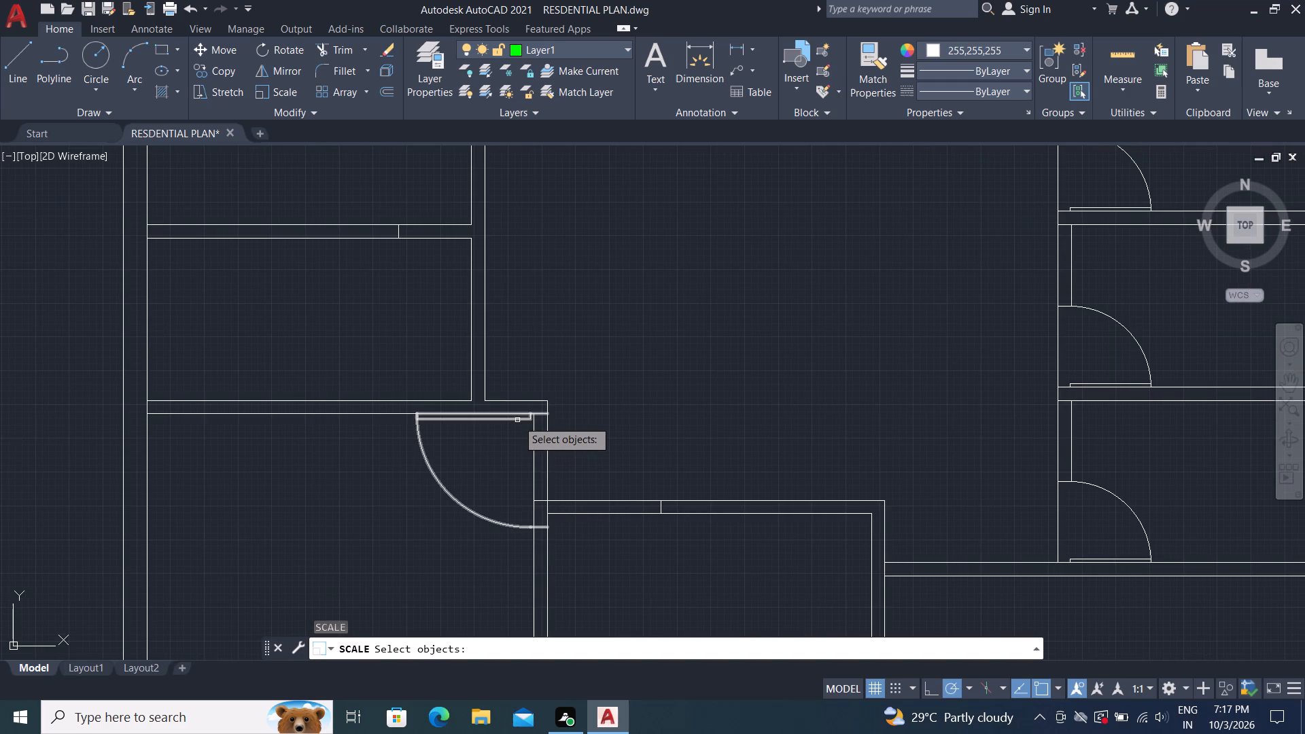
click(517, 418)
scroll(515, 415, up, 1)
right_click(515, 415)
click(569, 414)
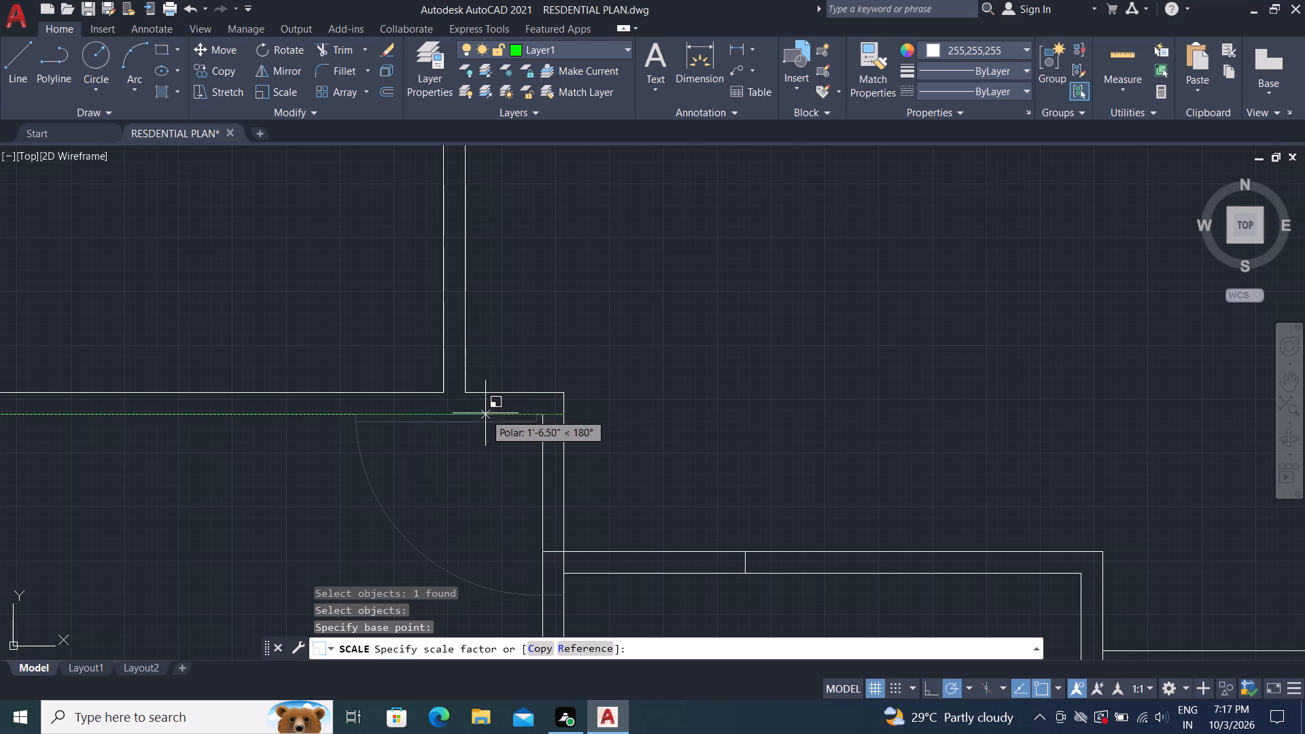
click(487, 413)
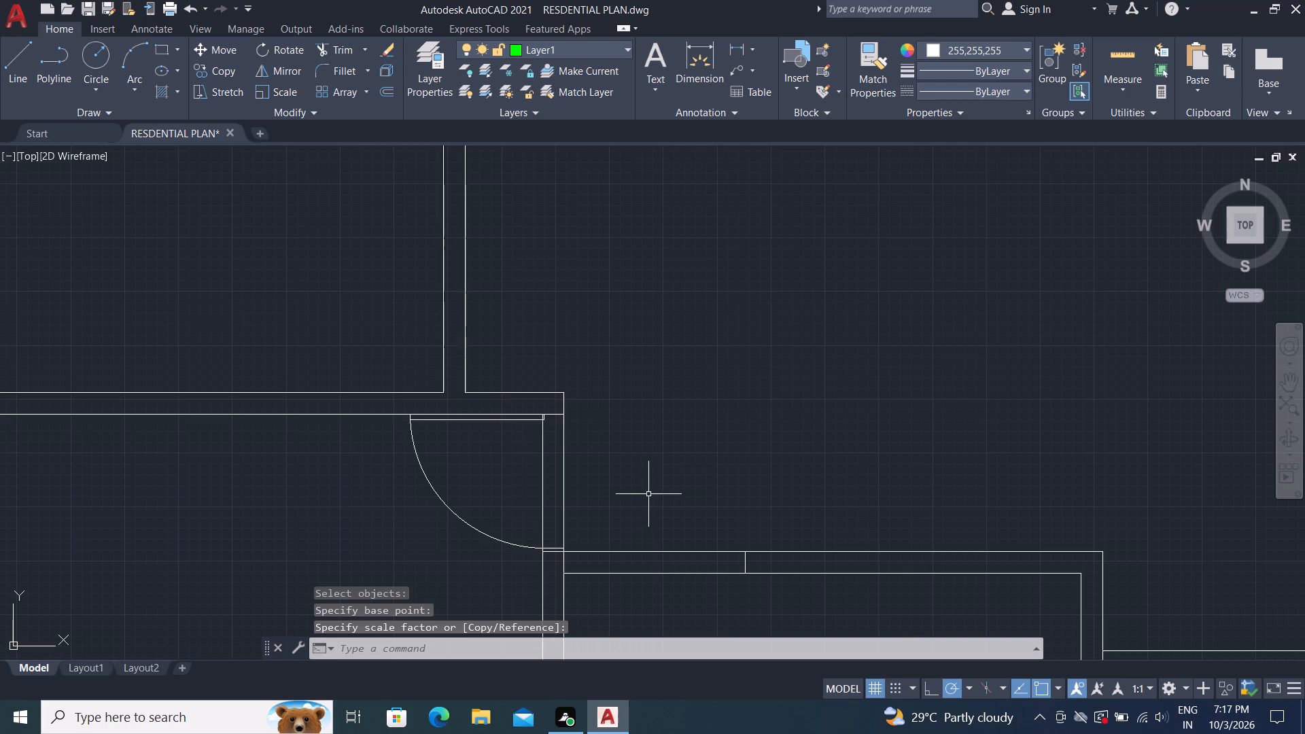
key(Escape)
Copy the lower spare door from its hinge-side end to the upper-left wall corner of the lower middle room.
scroll(595, 459, down, 3)
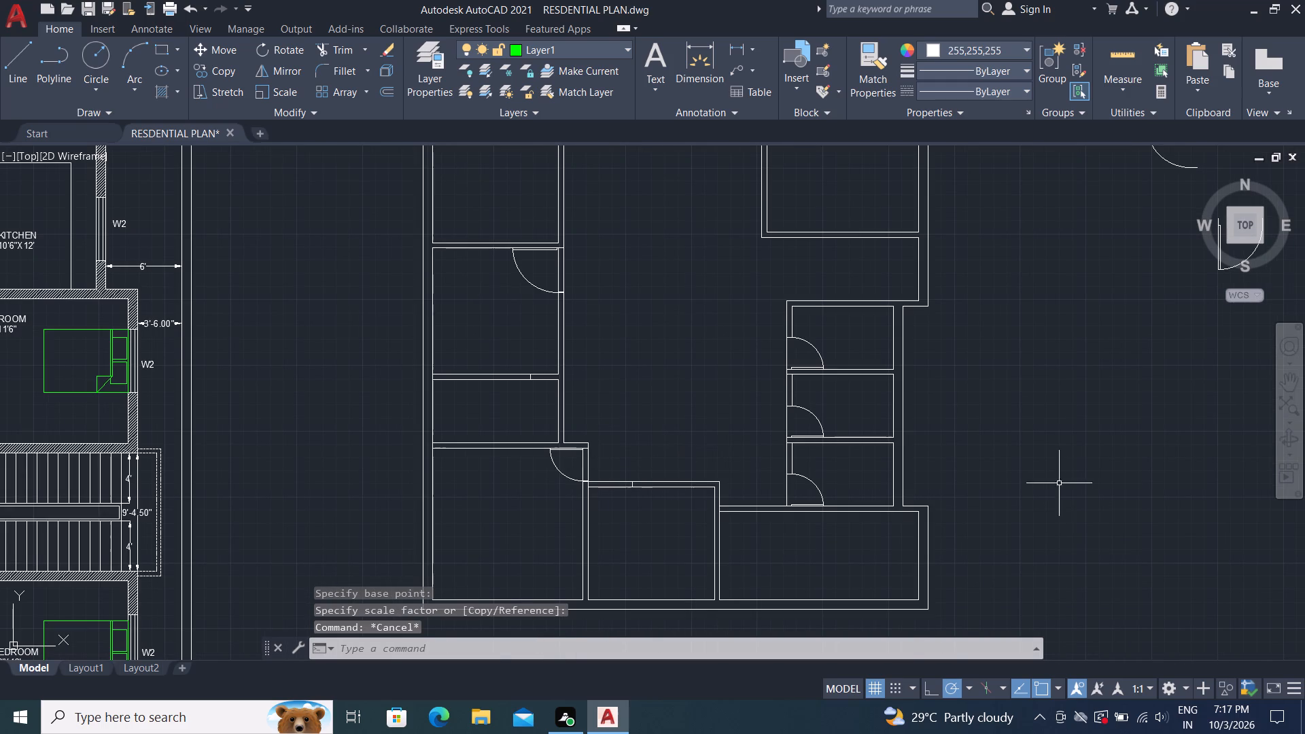
scroll(808, 529, down, 2)
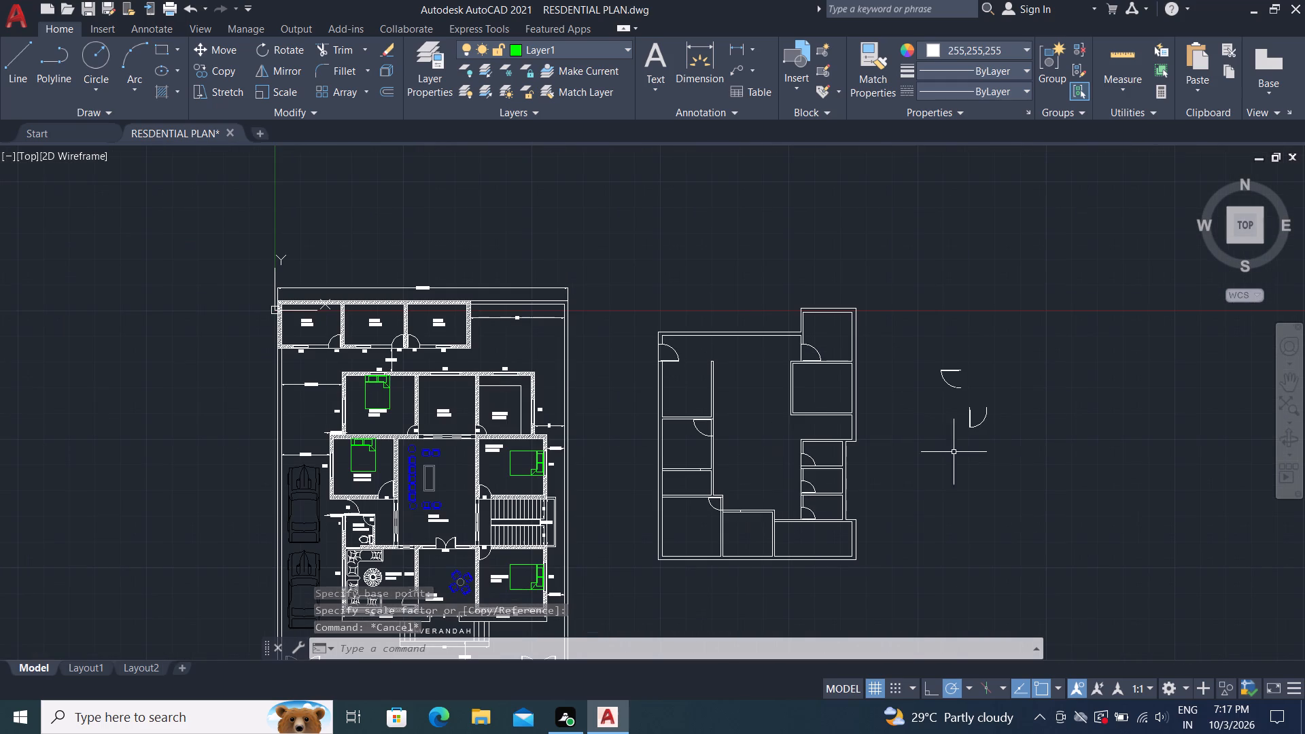
scroll(978, 419, up, 3)
key(c)
key(o)
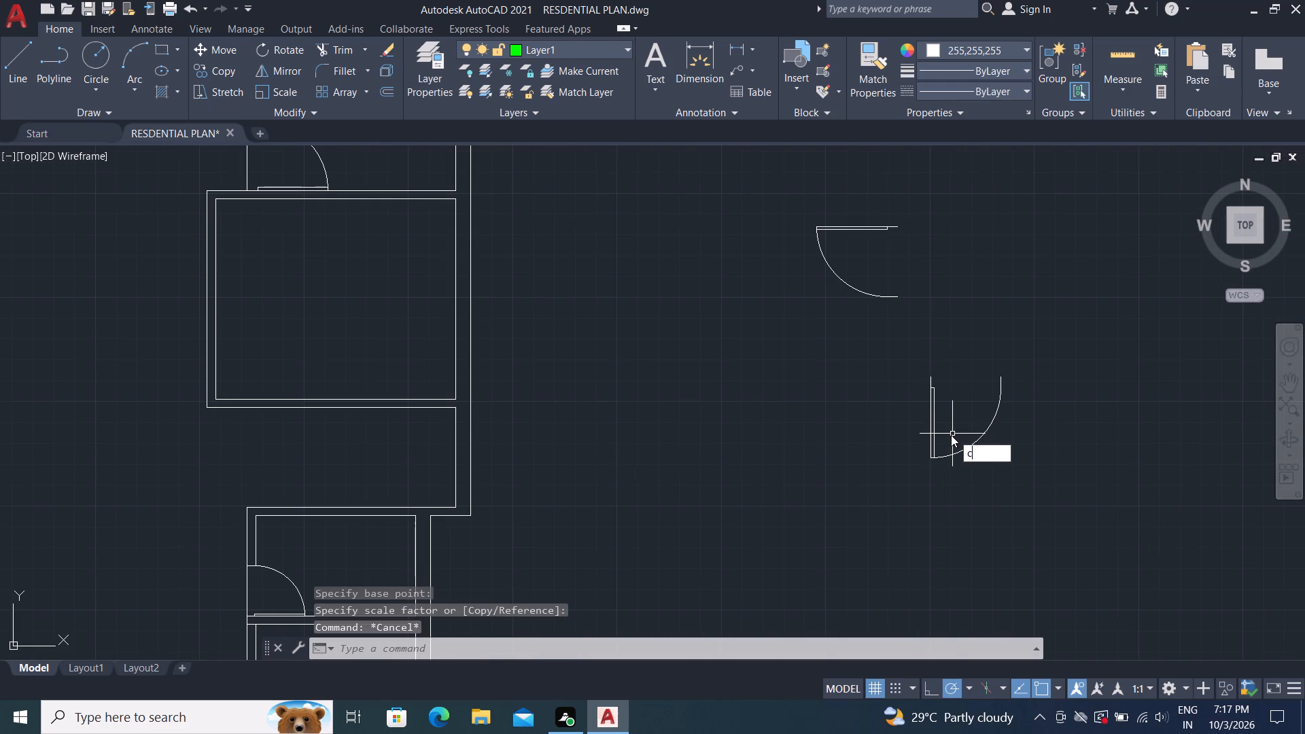
key(space)
click(934, 416)
right_click(936, 413)
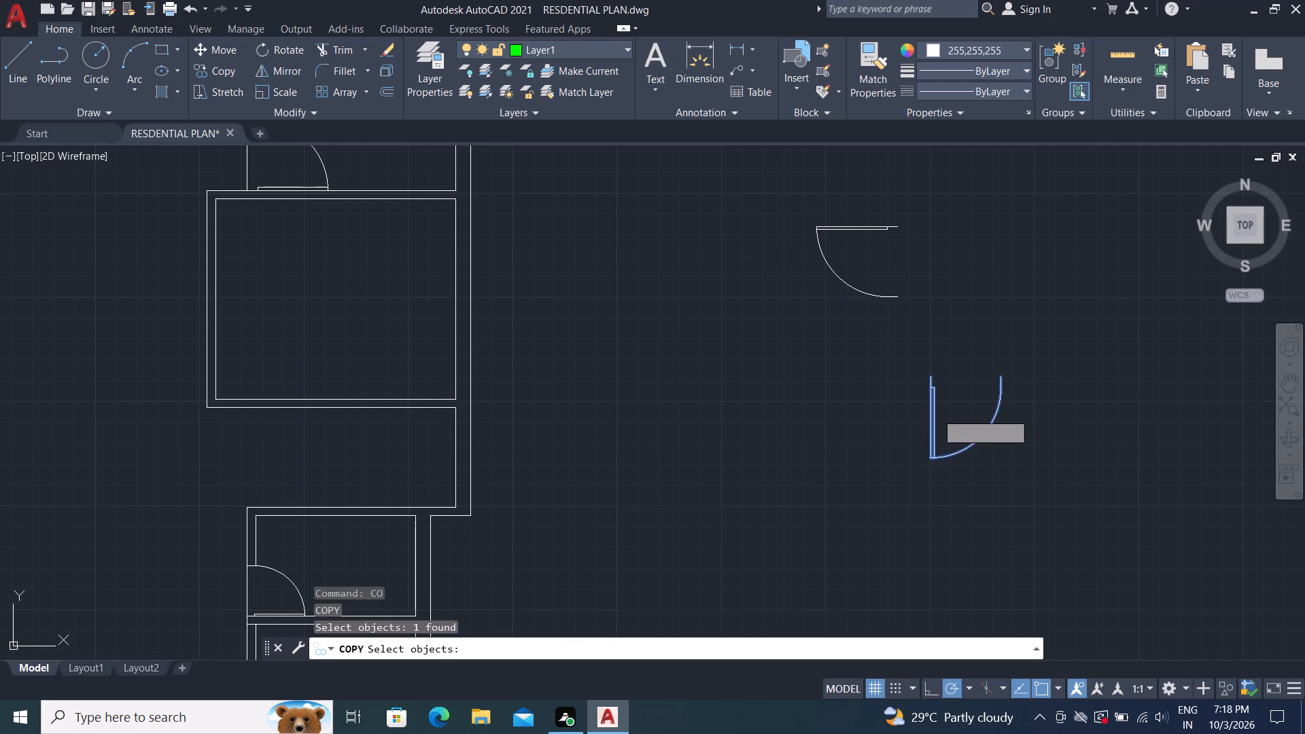
click(929, 379)
scroll(673, 405, down, 2)
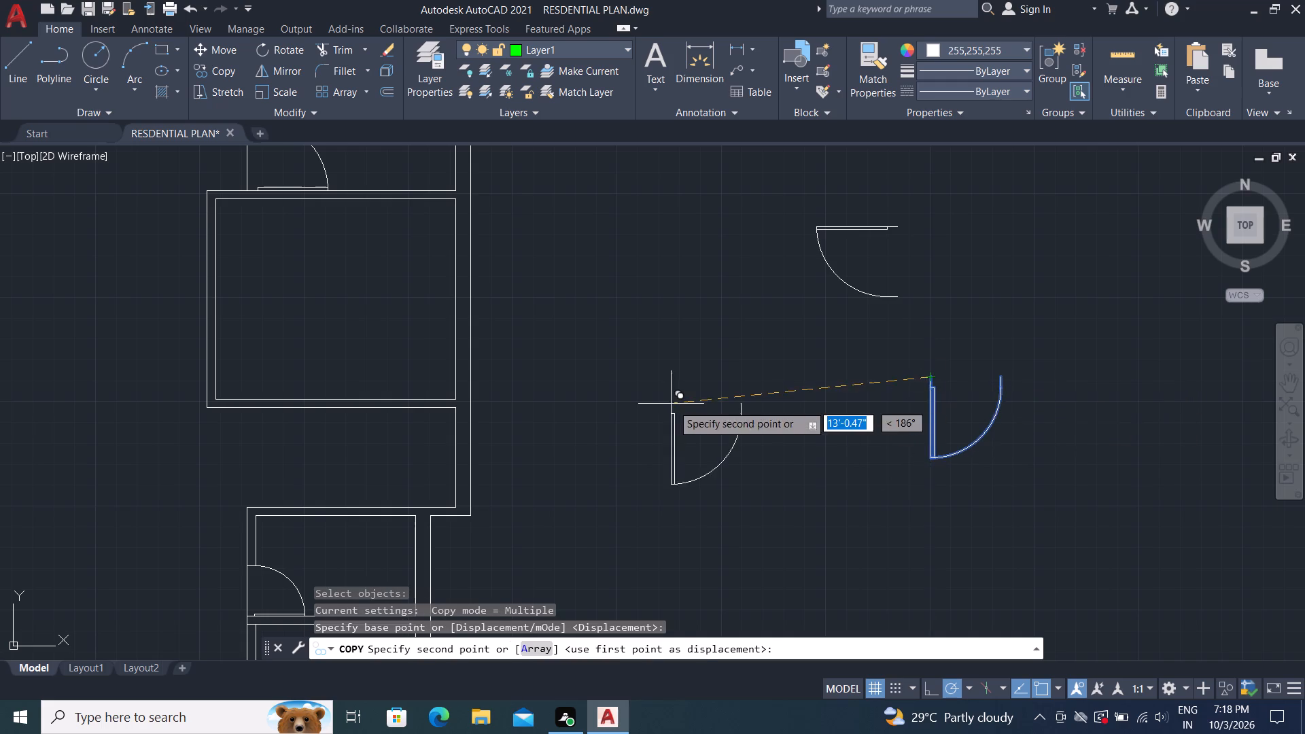
scroll(676, 401, down, 2)
scroll(538, 467, up, 4)
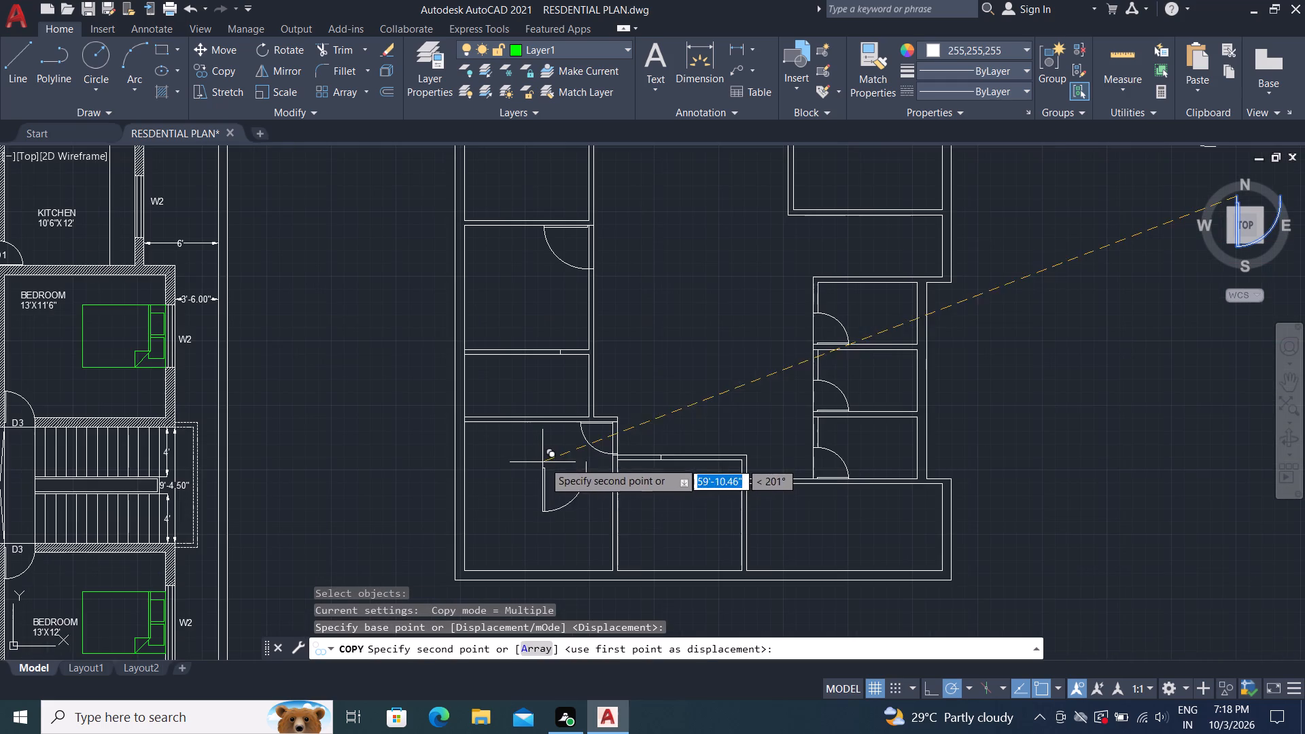
scroll(597, 459, up, 3)
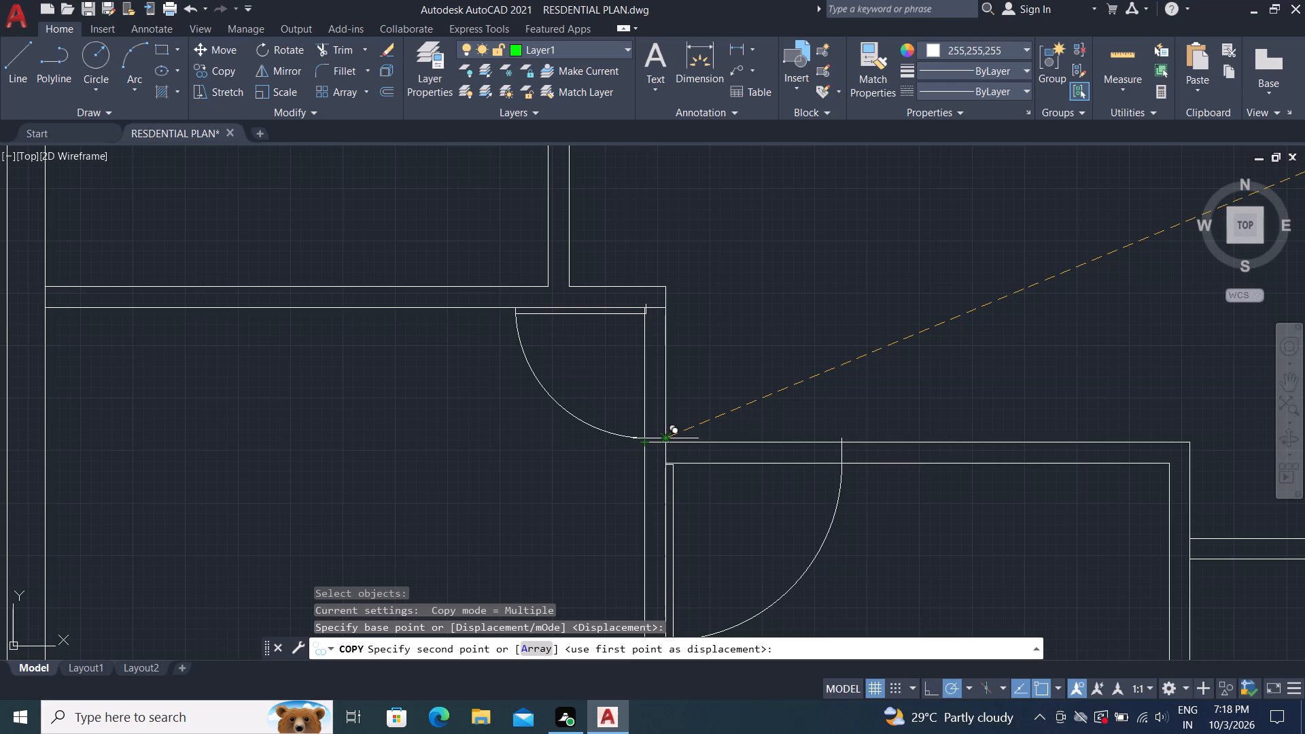
scroll(660, 442, up, 5)
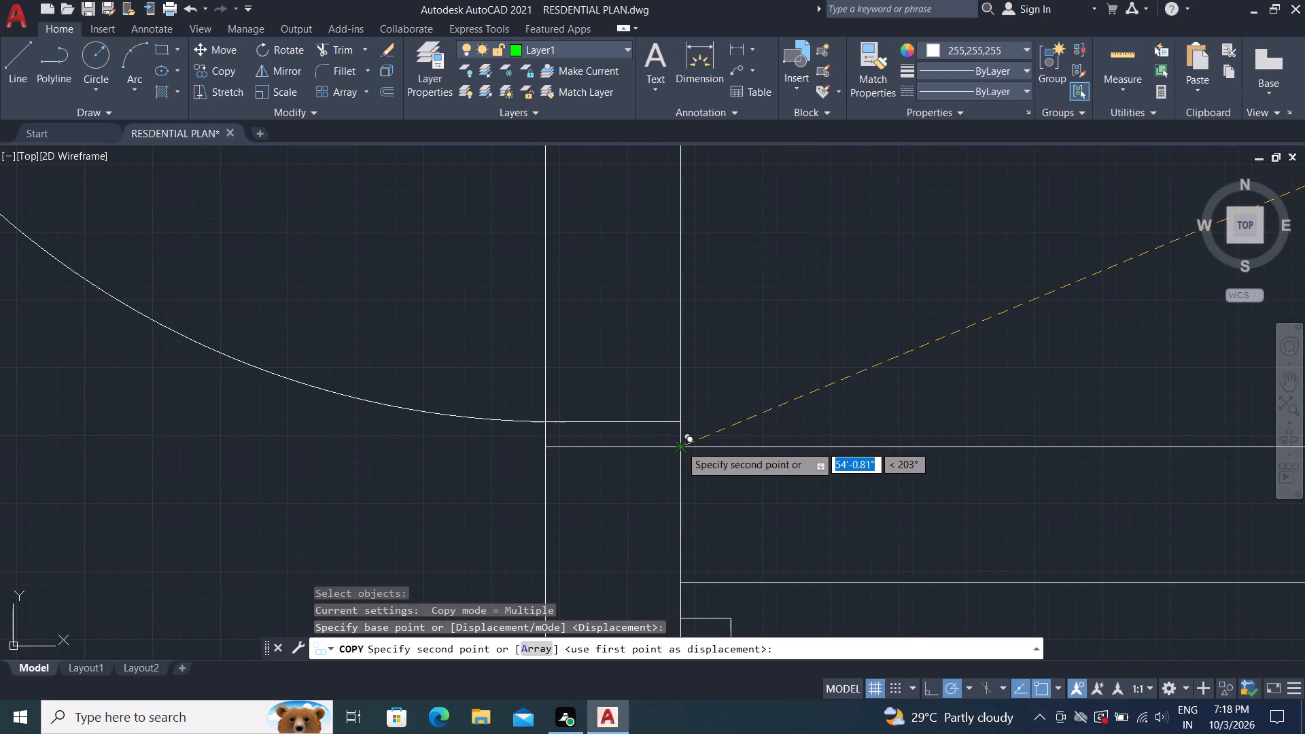
click(680, 445)
Place another copy of the same door at the upper-left wall corner of the wide lower-right room.
scroll(614, 413, down, 3)
scroll(495, 372, down, 3)
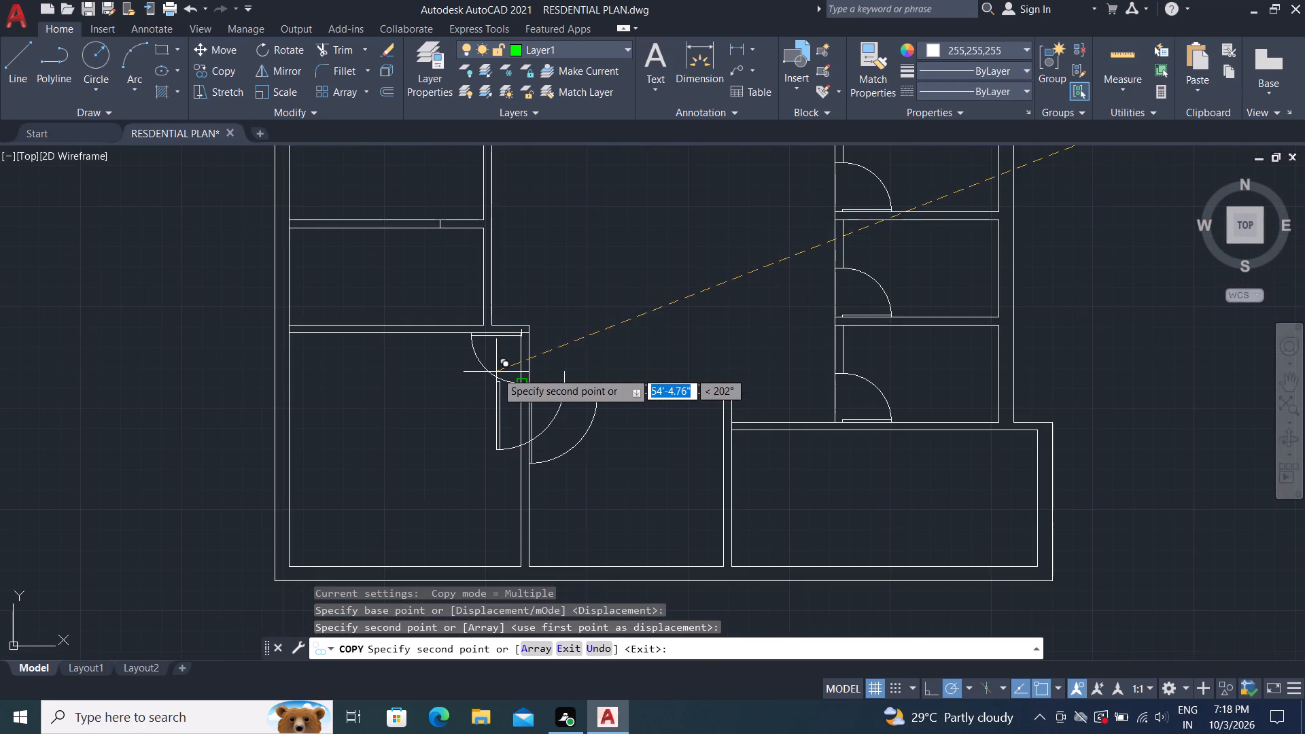
scroll(498, 370, down, 1)
scroll(664, 418, up, 4)
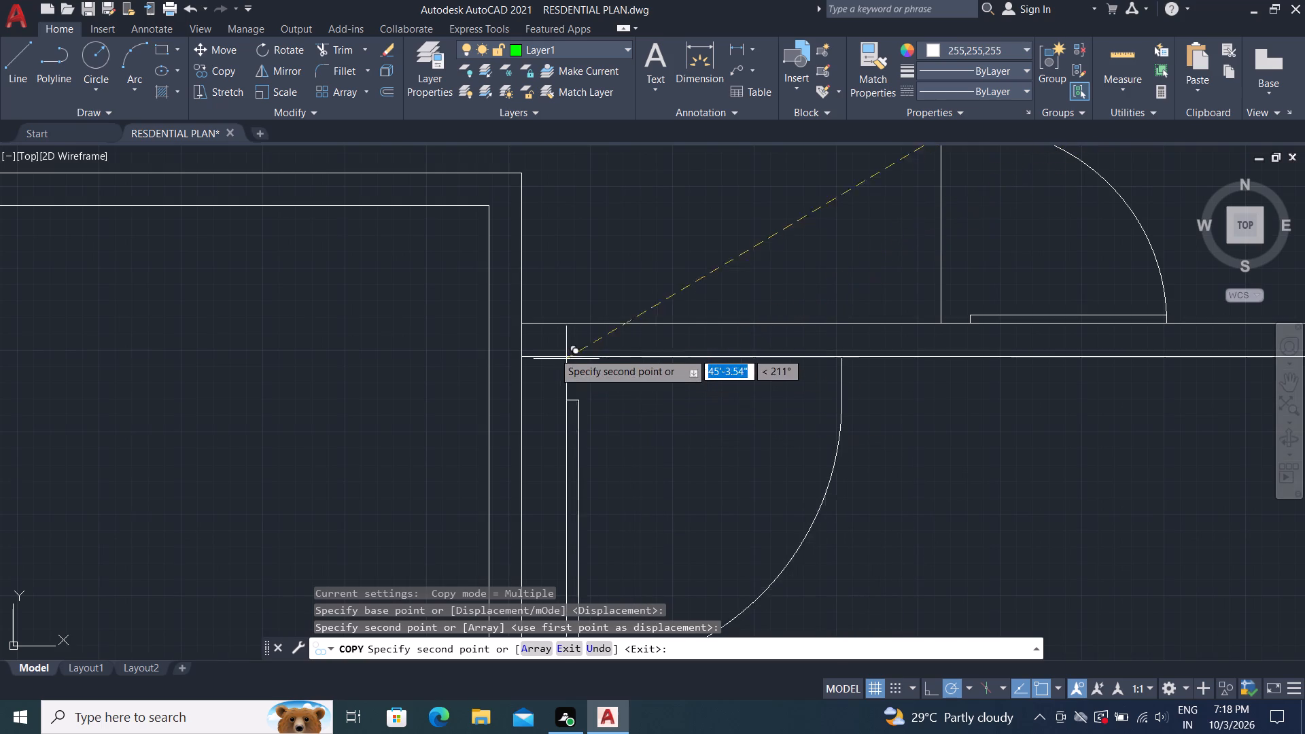
click(525, 328)
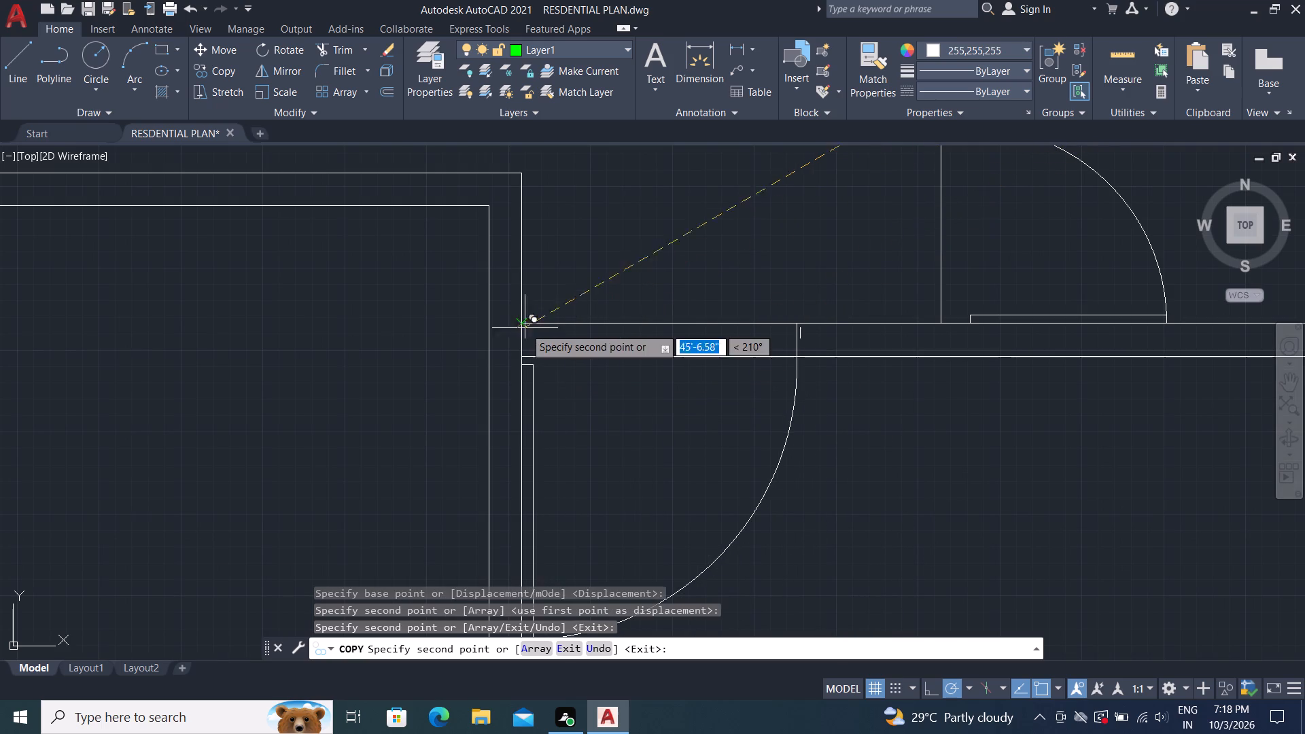
scroll(547, 332, down, 6)
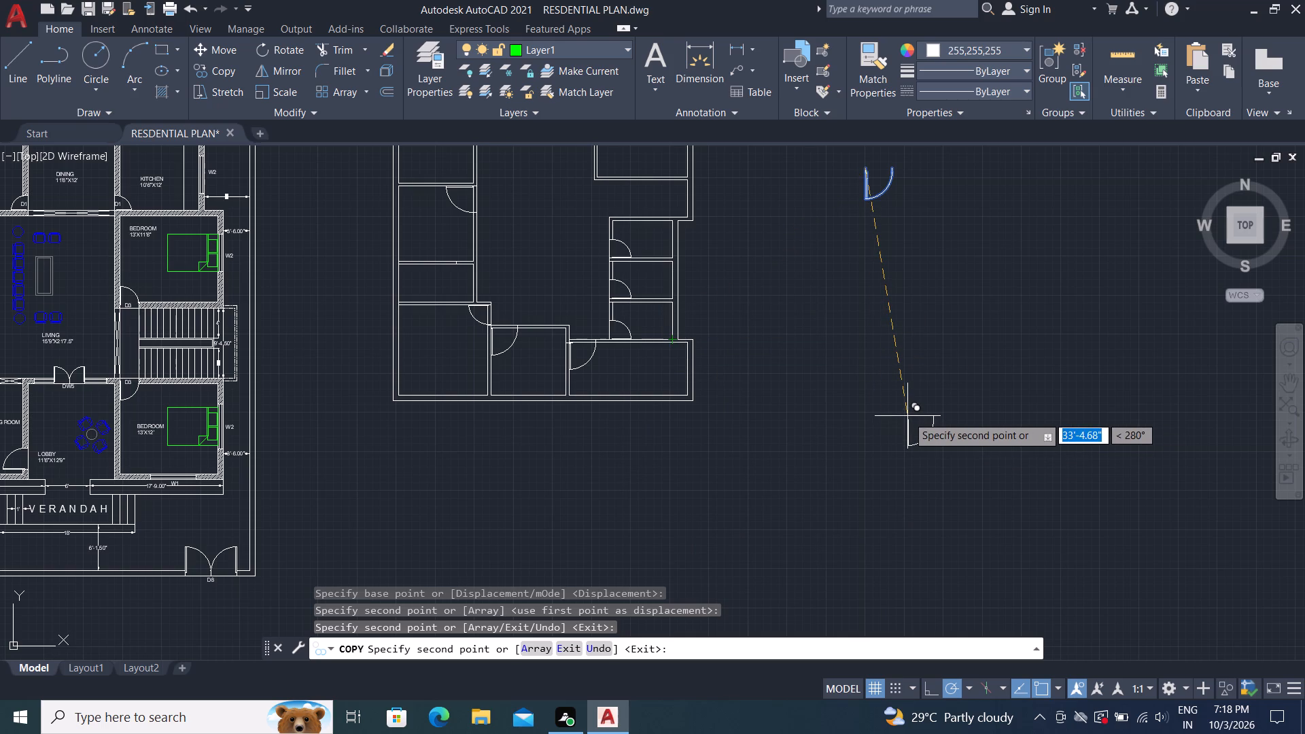
key(Escape)
Copy the top-right room's door from its hinge-side end to the lower-left wall corner of the room directly below it.
scroll(821, 266, up, 1)
scroll(832, 413, down, 3)
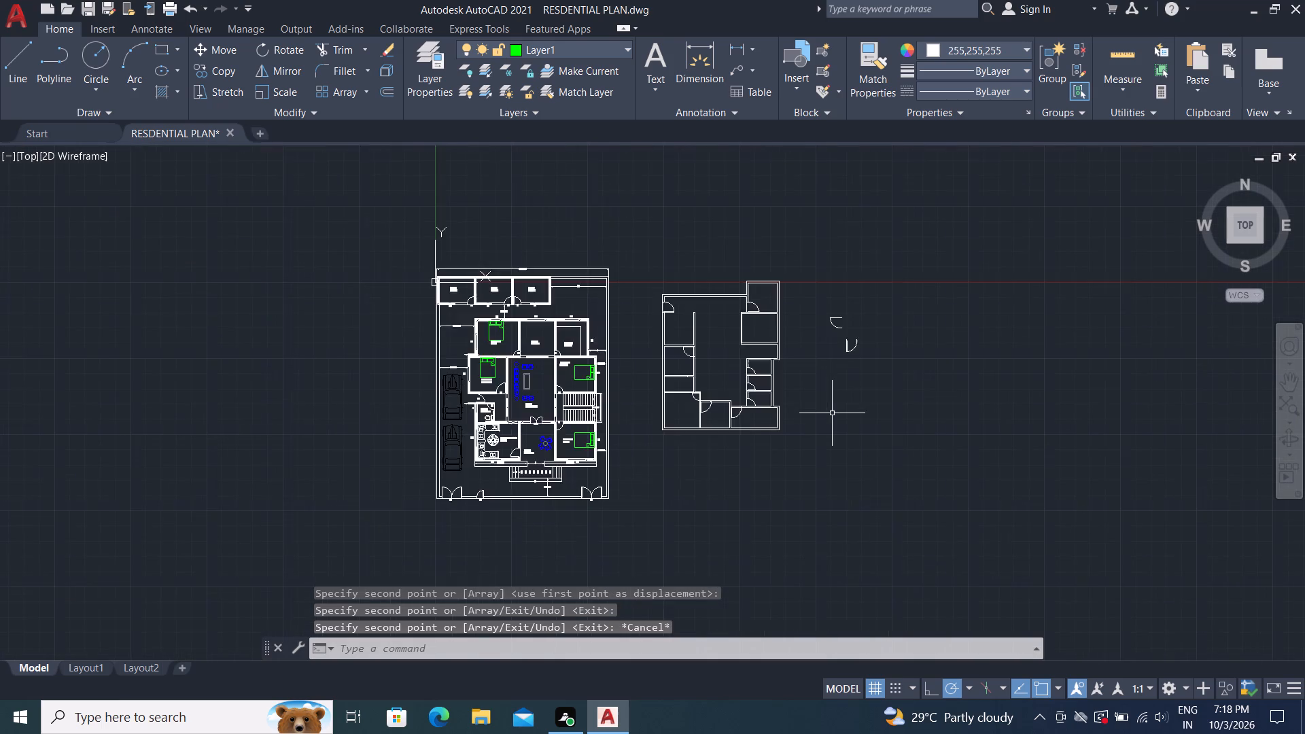
scroll(830, 413, down, 1)
scroll(769, 342, up, 4)
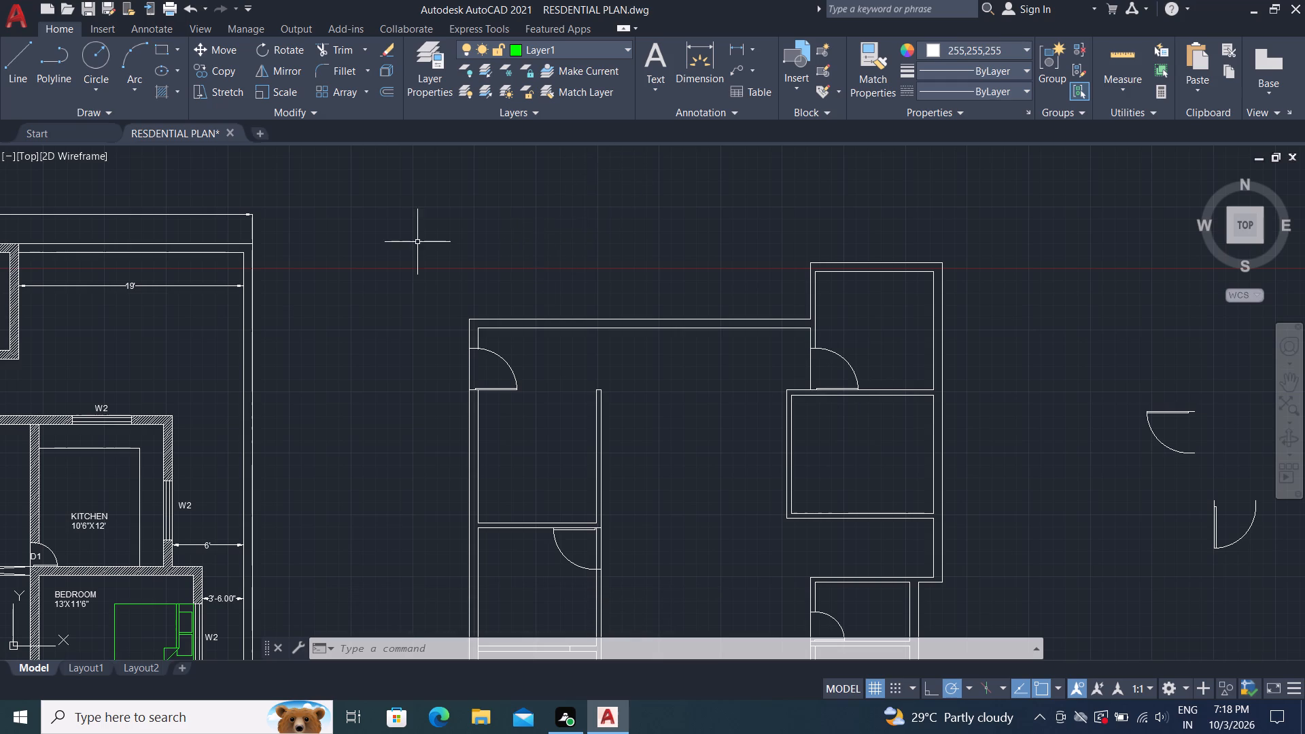
click(233, 69)
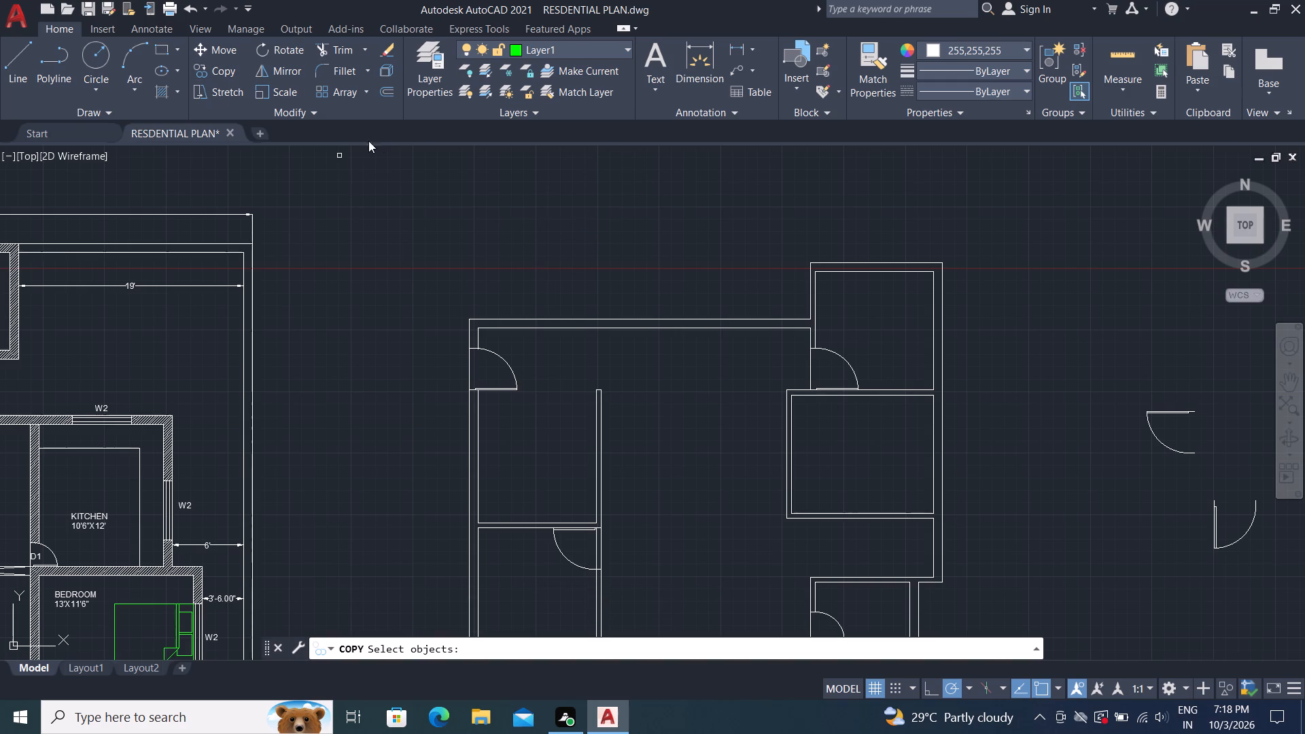
click(853, 364)
click(837, 364)
right_click(837, 366)
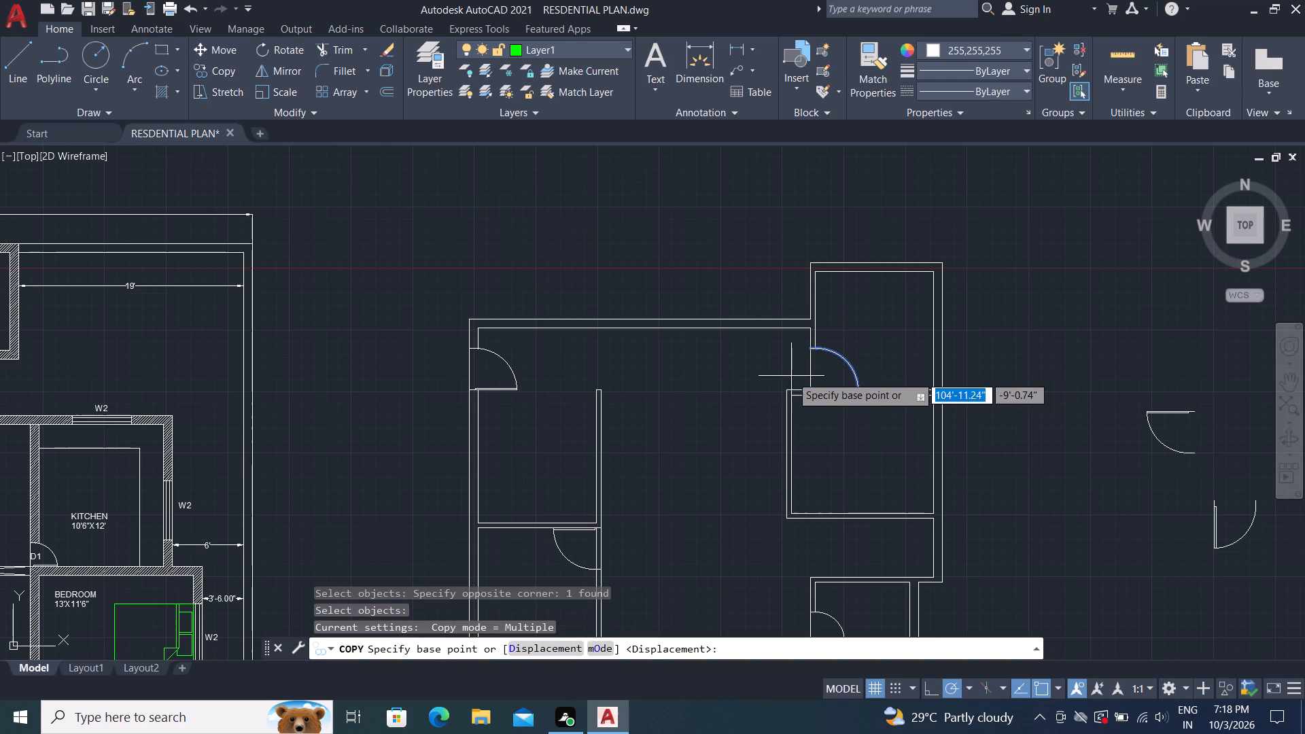
scroll(790, 386, up, 5)
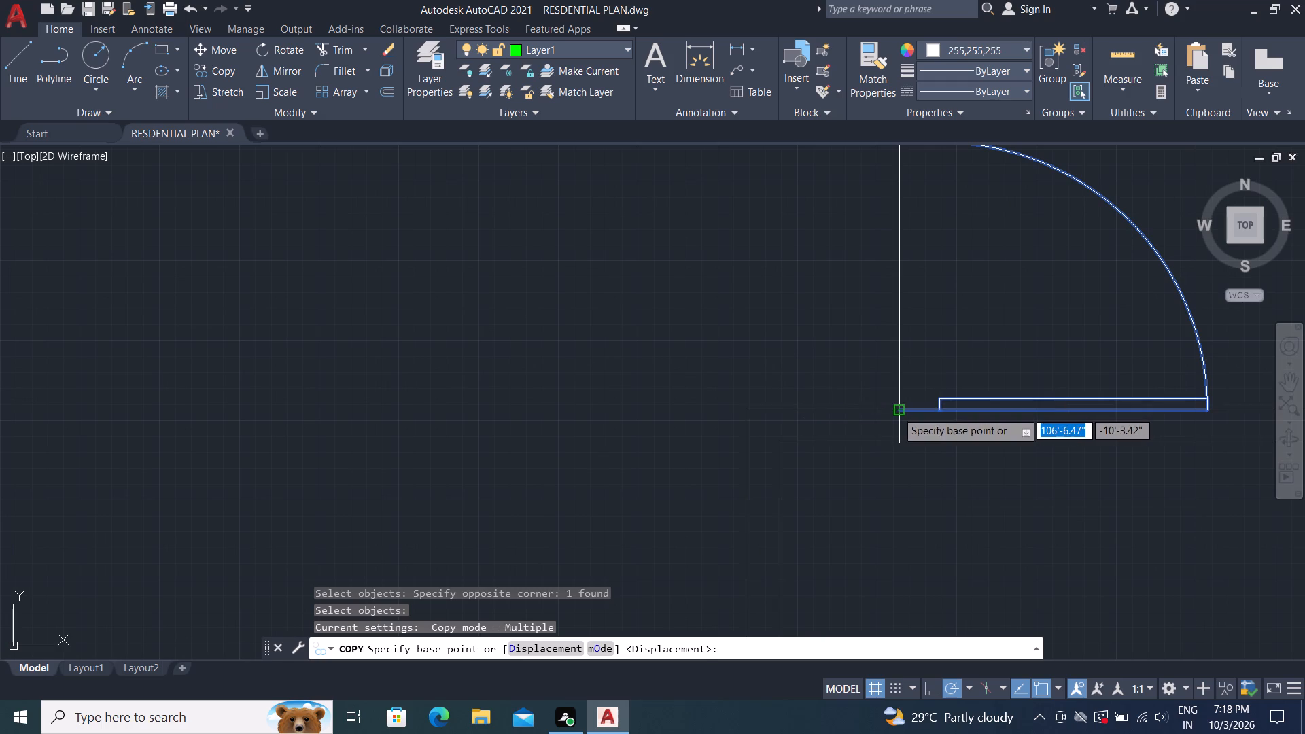
click(897, 411)
scroll(553, 330, down, 3)
scroll(512, 281, down, 2)
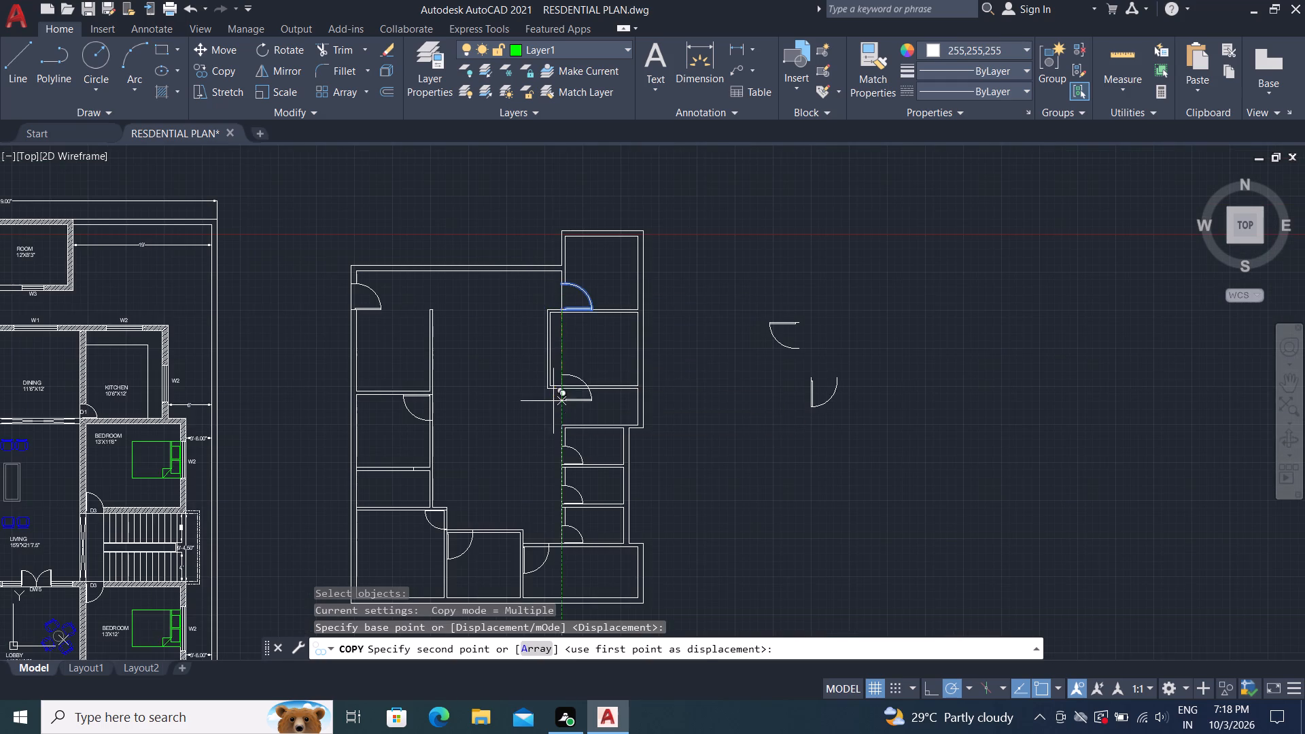
scroll(549, 400, up, 5)
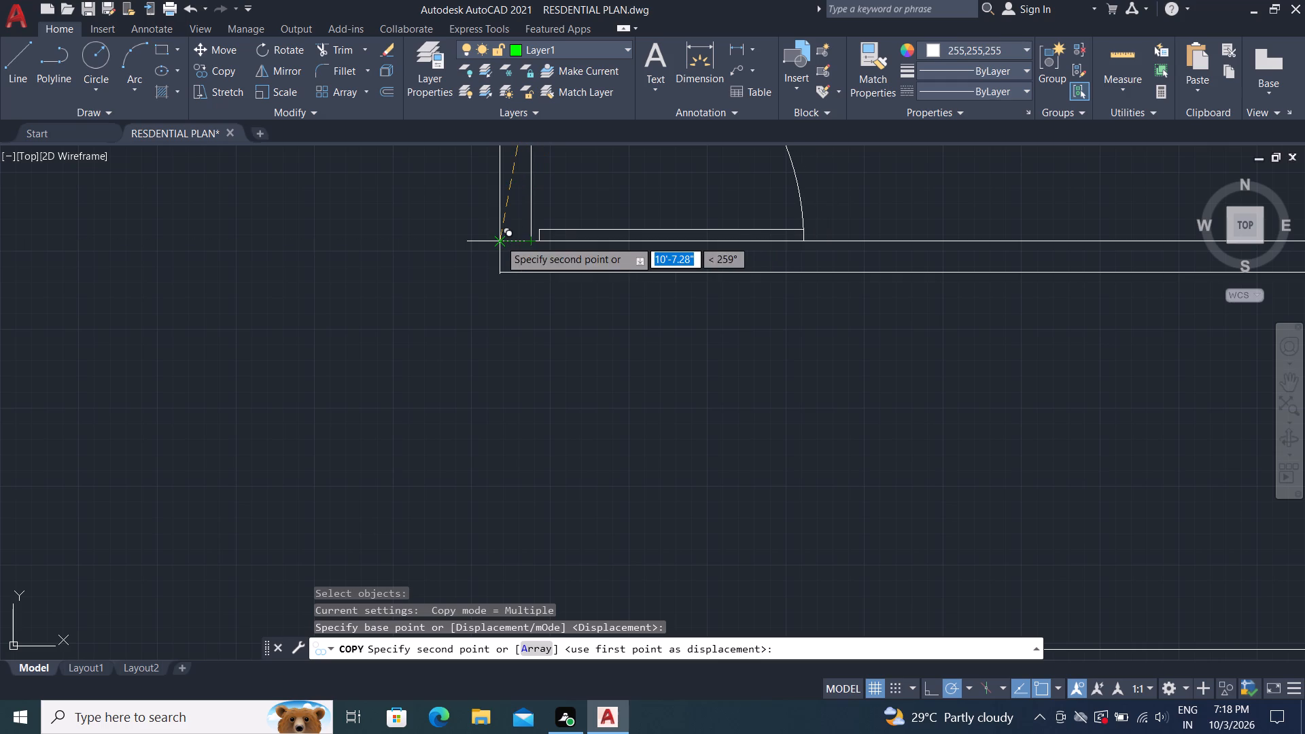
click(500, 240)
scroll(408, 289, down, 4)
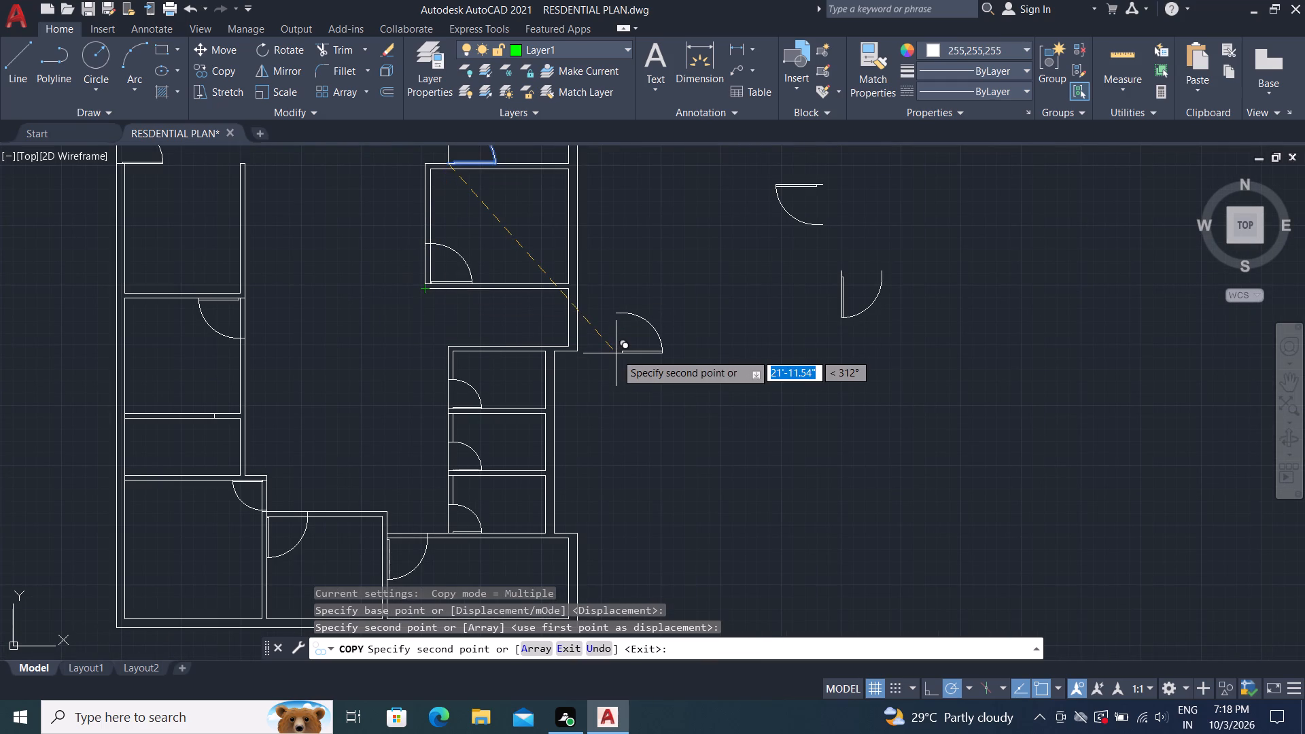
key(Escape)
Mirror the lower spare door about a vertical line through its hinge-side end, keeping the source door.
scroll(445, 277, down, 2)
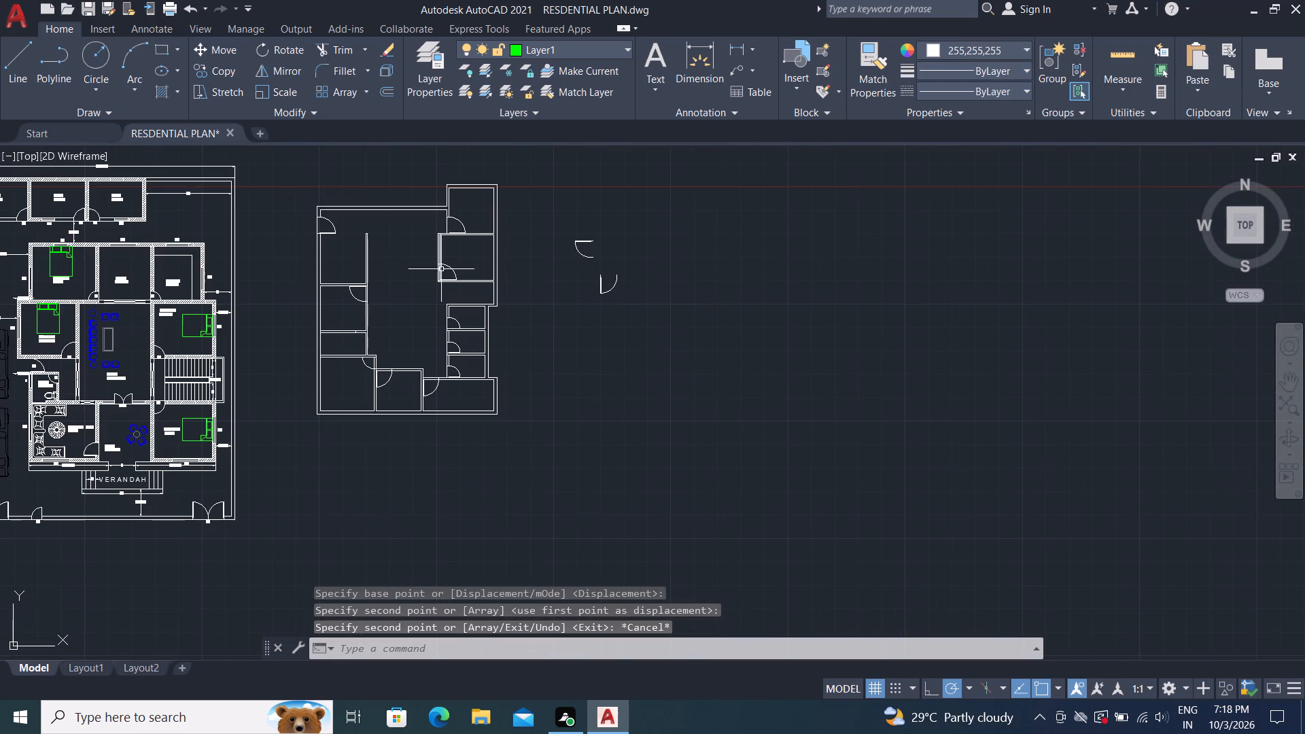
scroll(440, 268, up, 1)
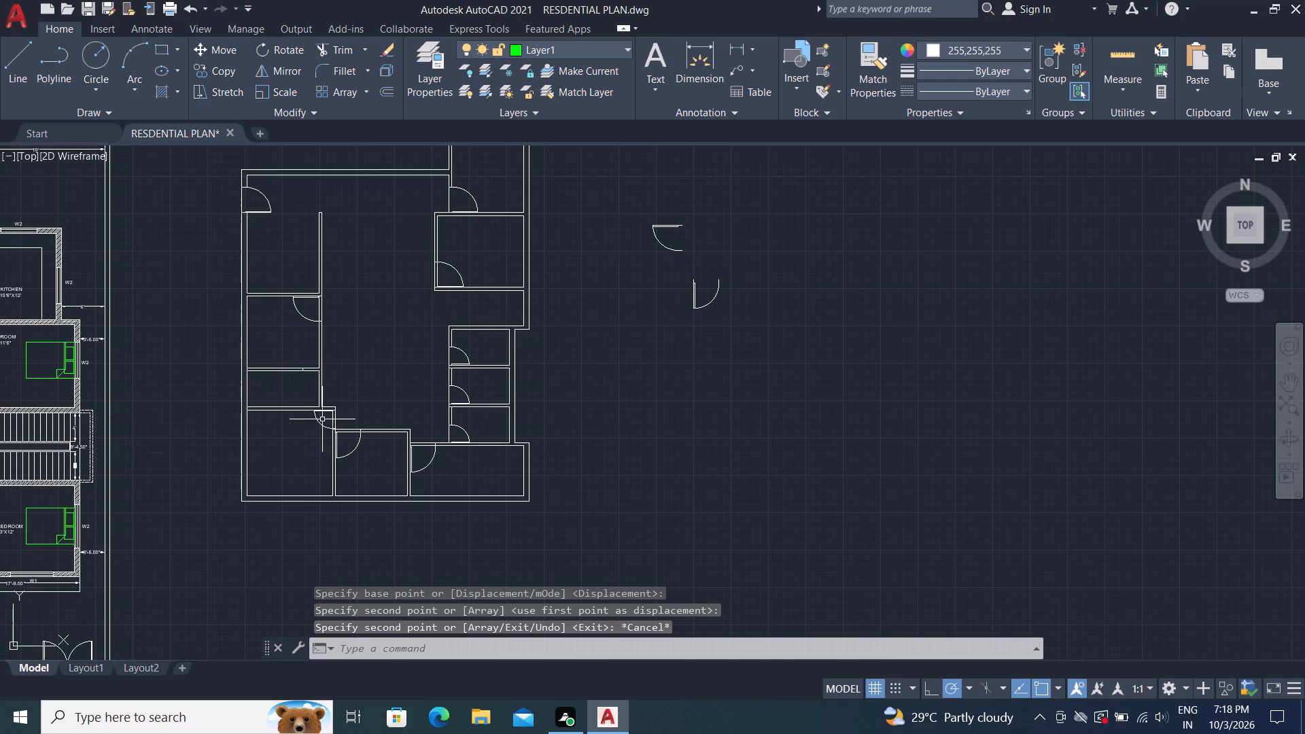
scroll(305, 374, up, 2)
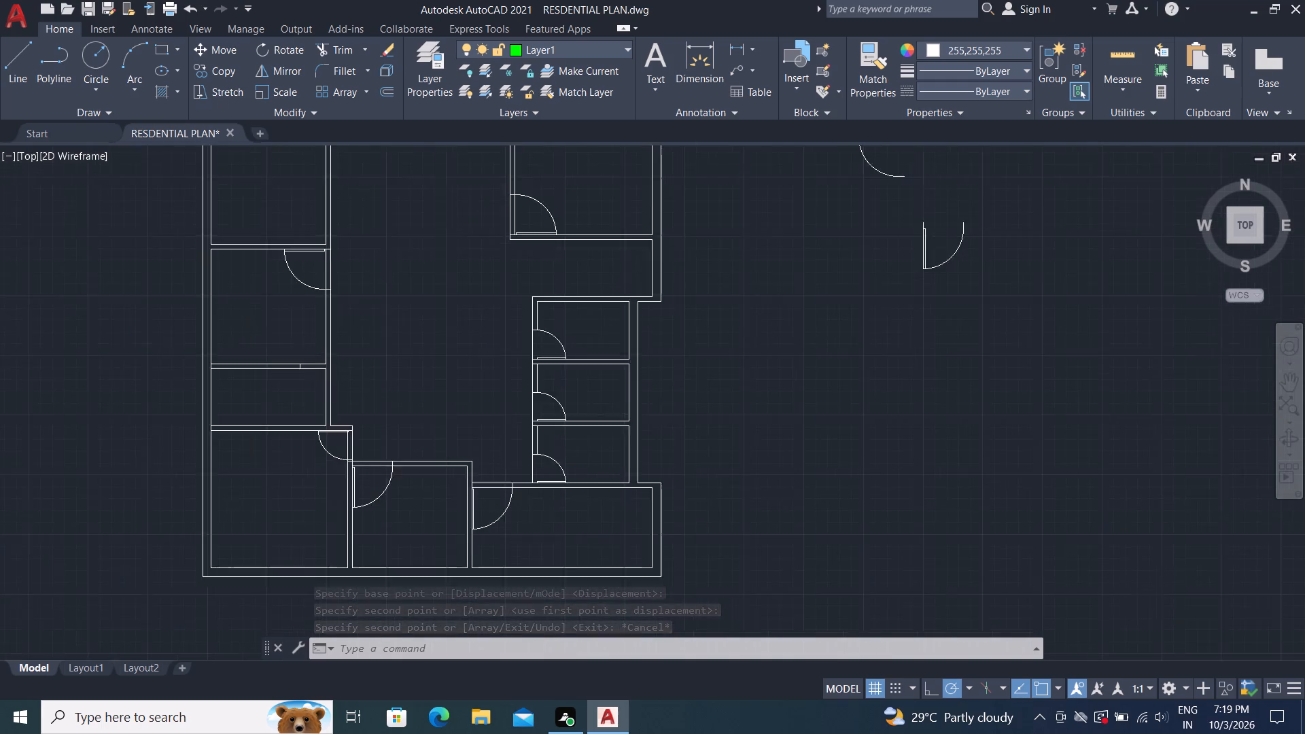
scroll(305, 374, up, 2)
scroll(350, 345, down, 3)
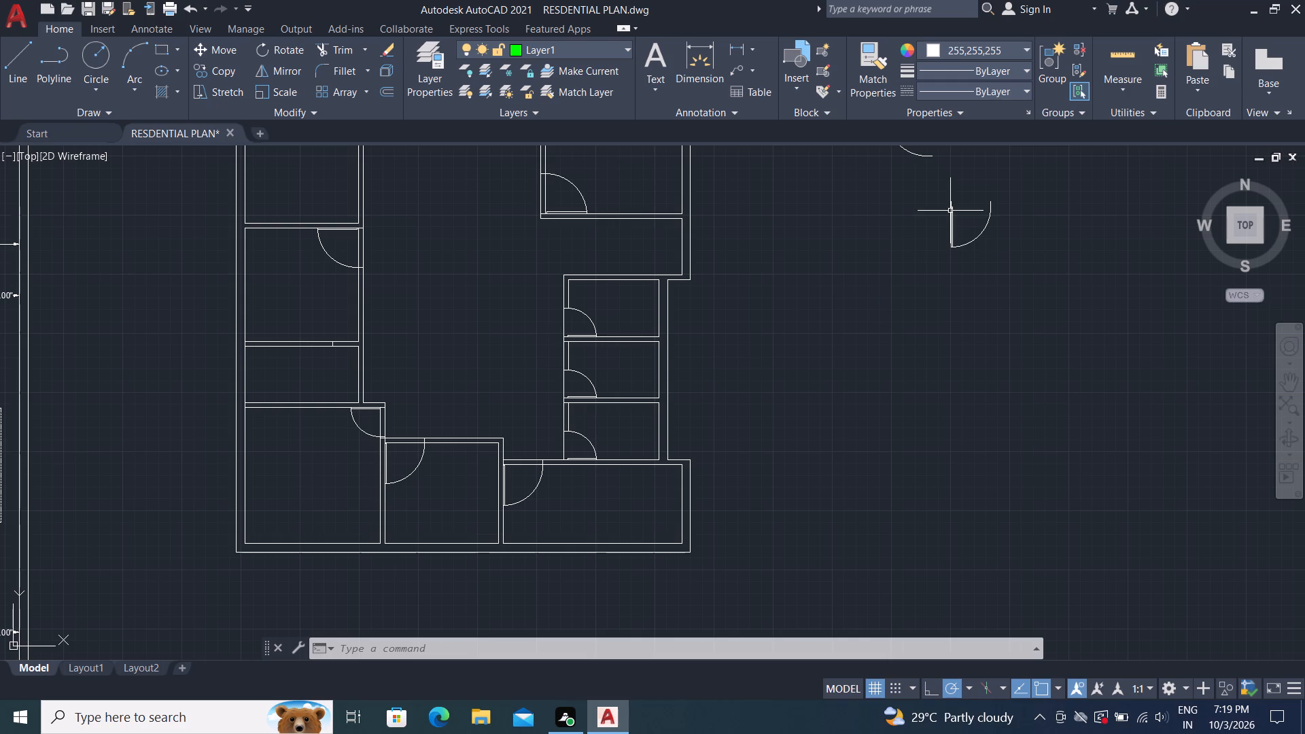
scroll(960, 207, up, 2)
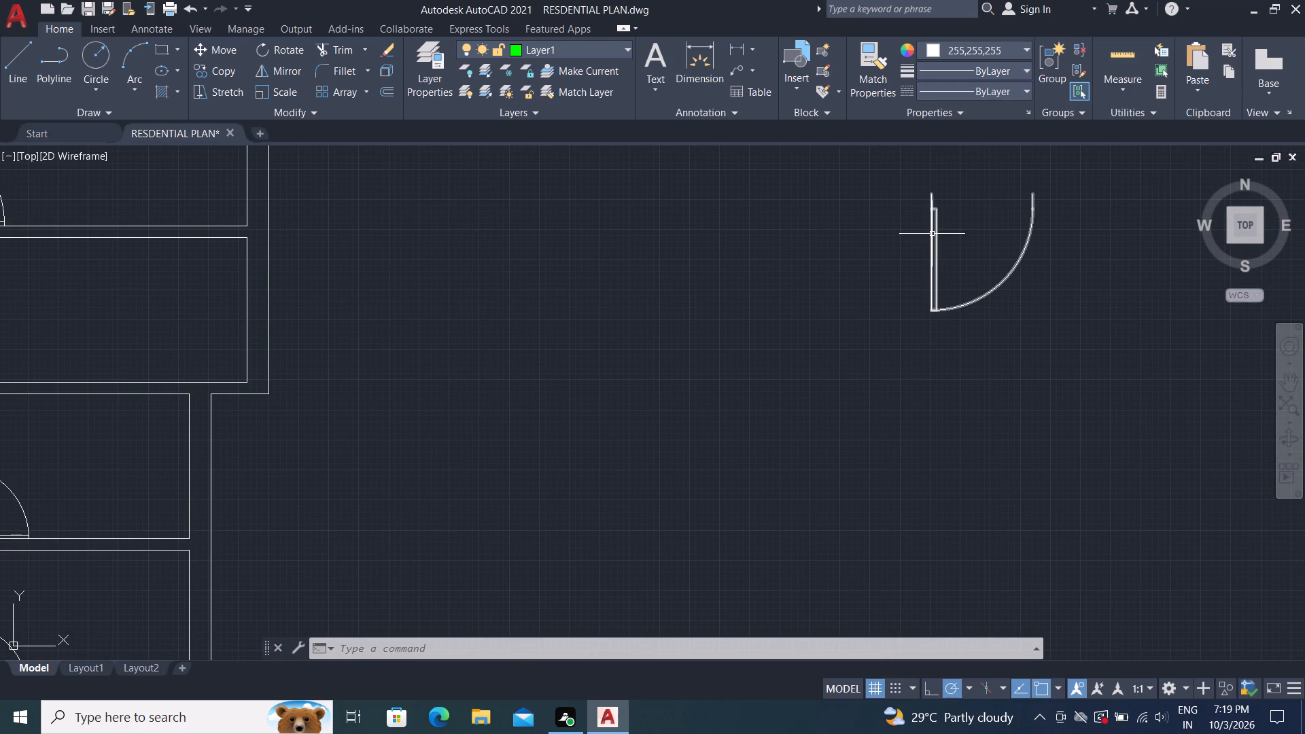
key(m)
text(i)
key(space)
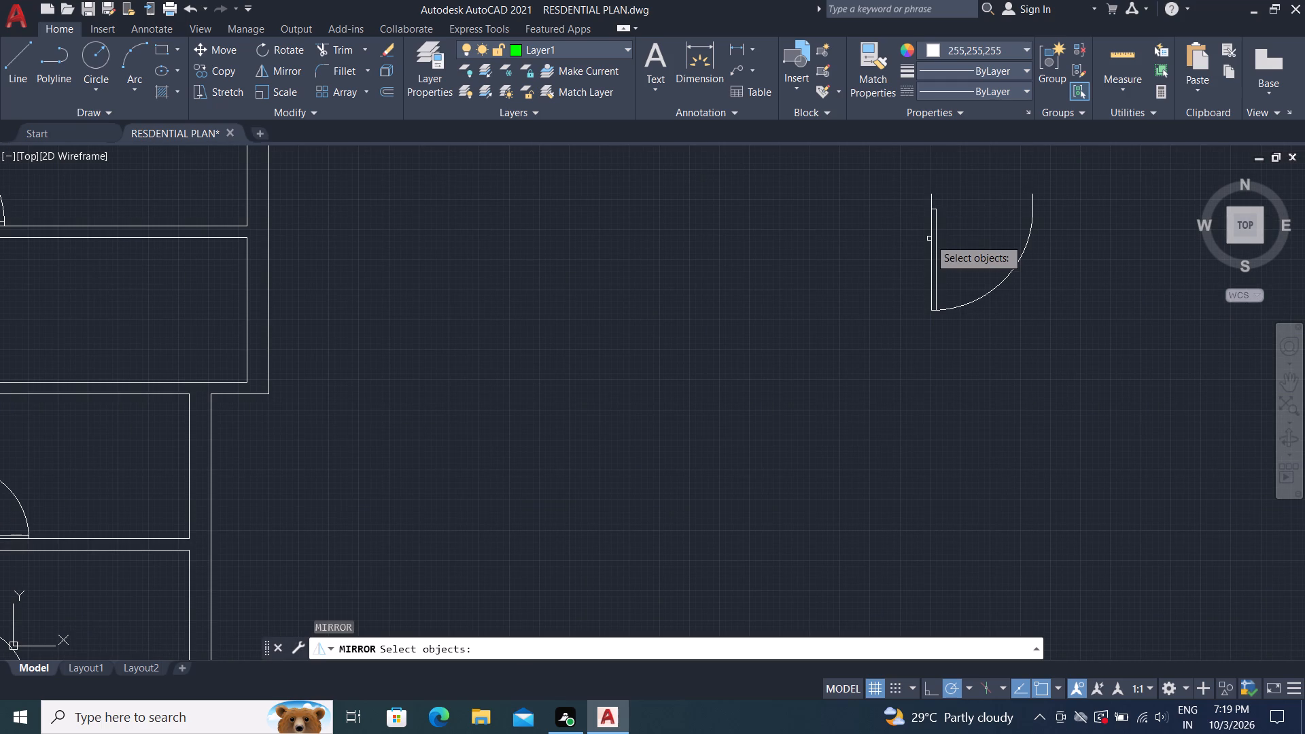
scroll(960, 241, up, 1)
scroll(1153, 323, down, 2)
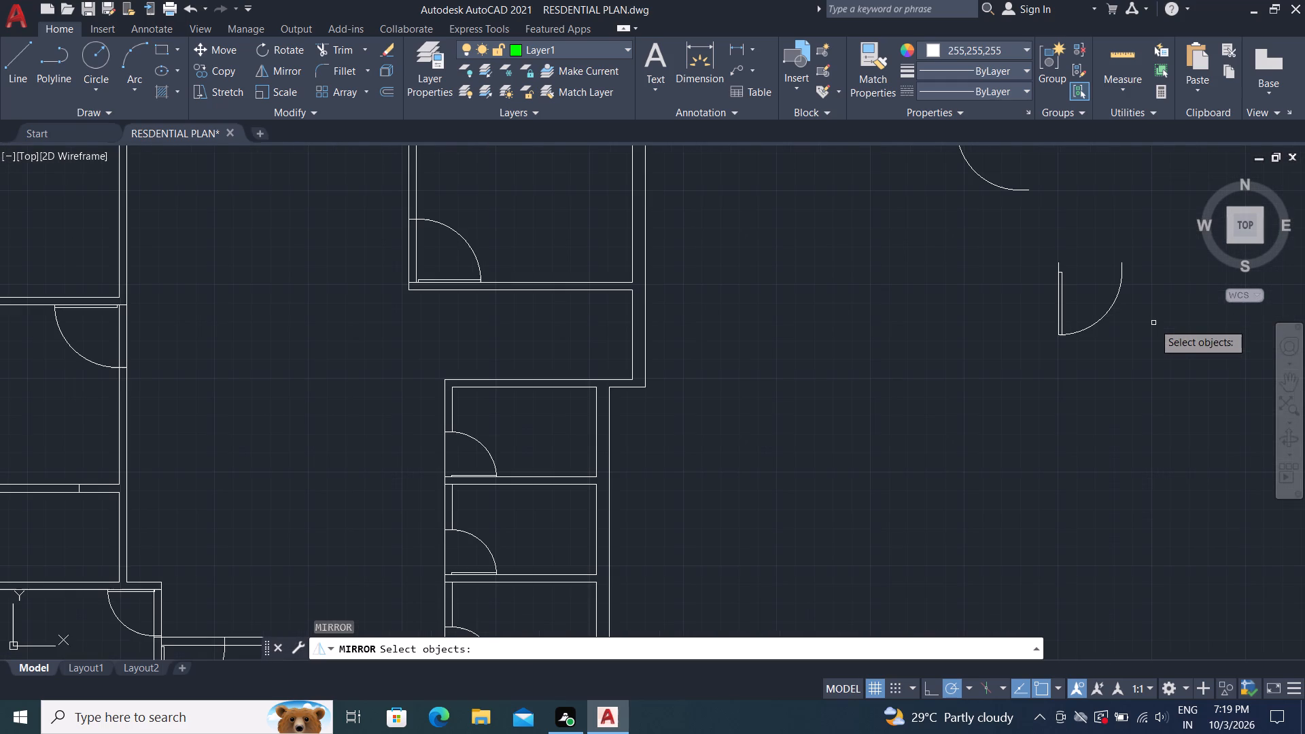
click(1062, 292)
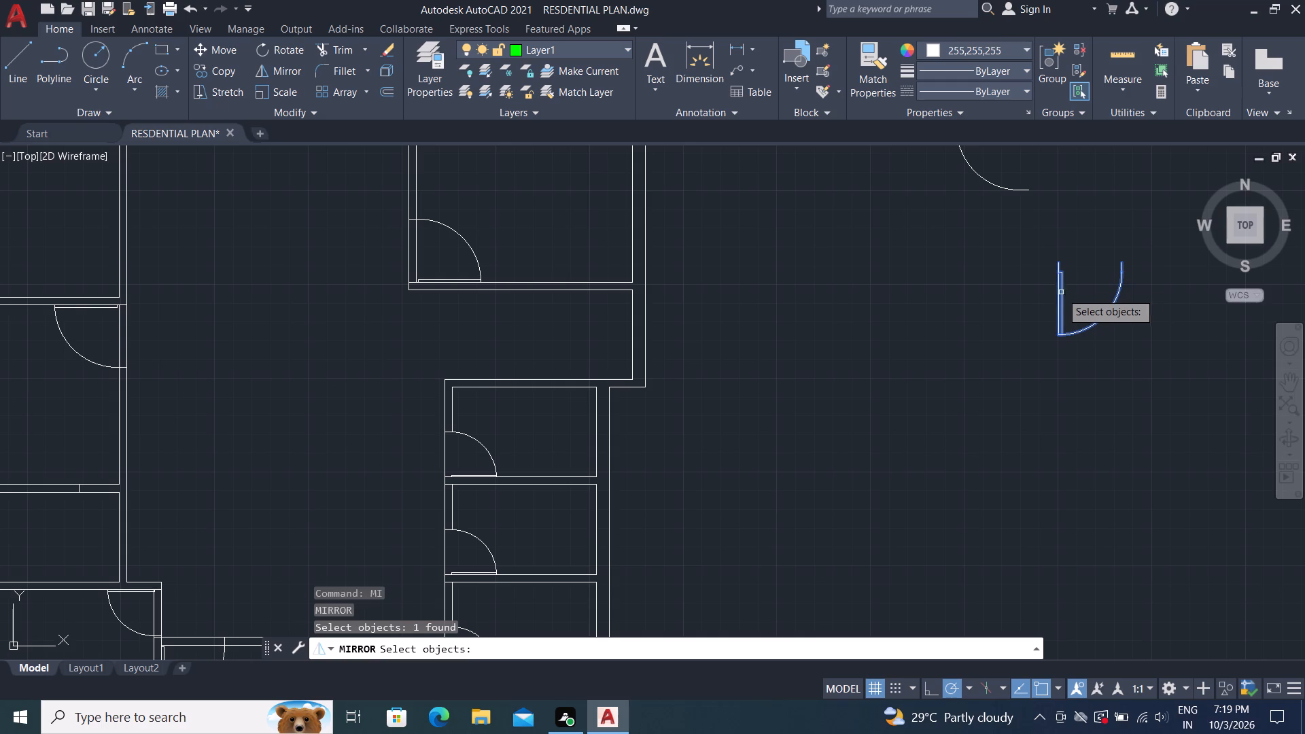
right_click(1074, 283)
click(1062, 264)
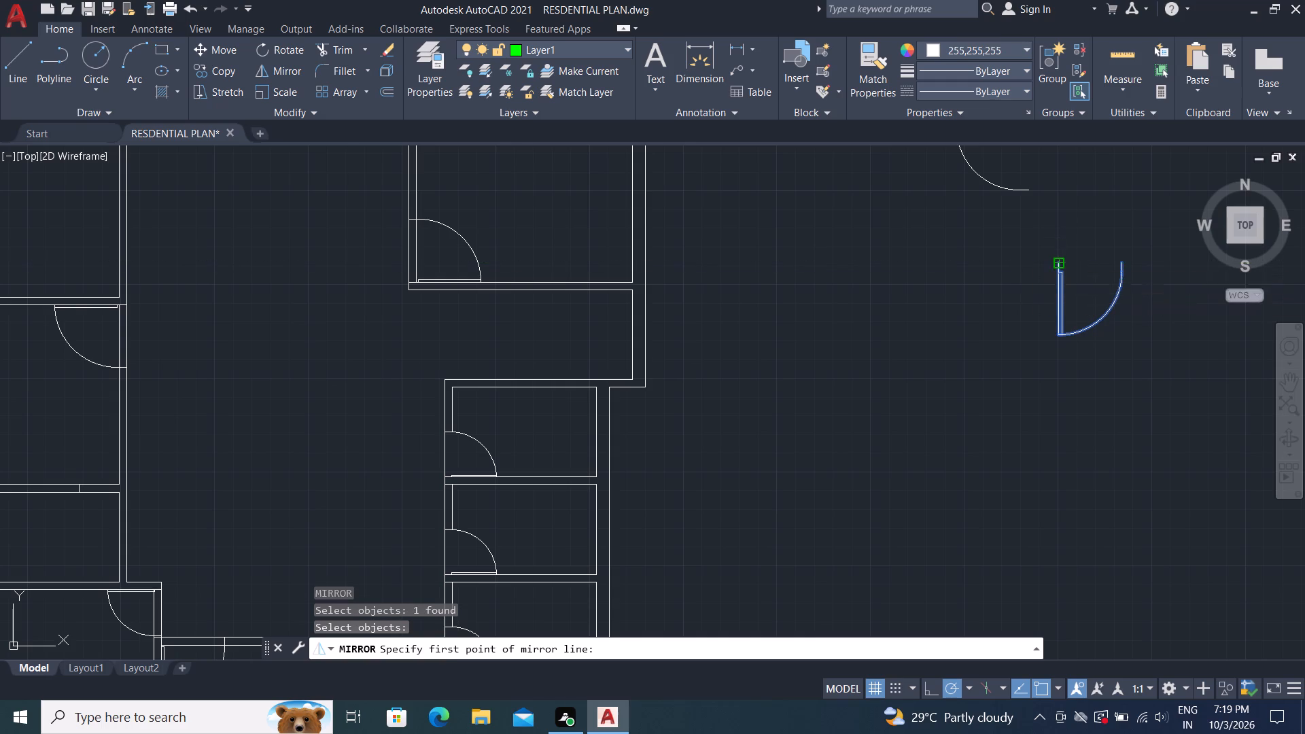
click(1064, 413)
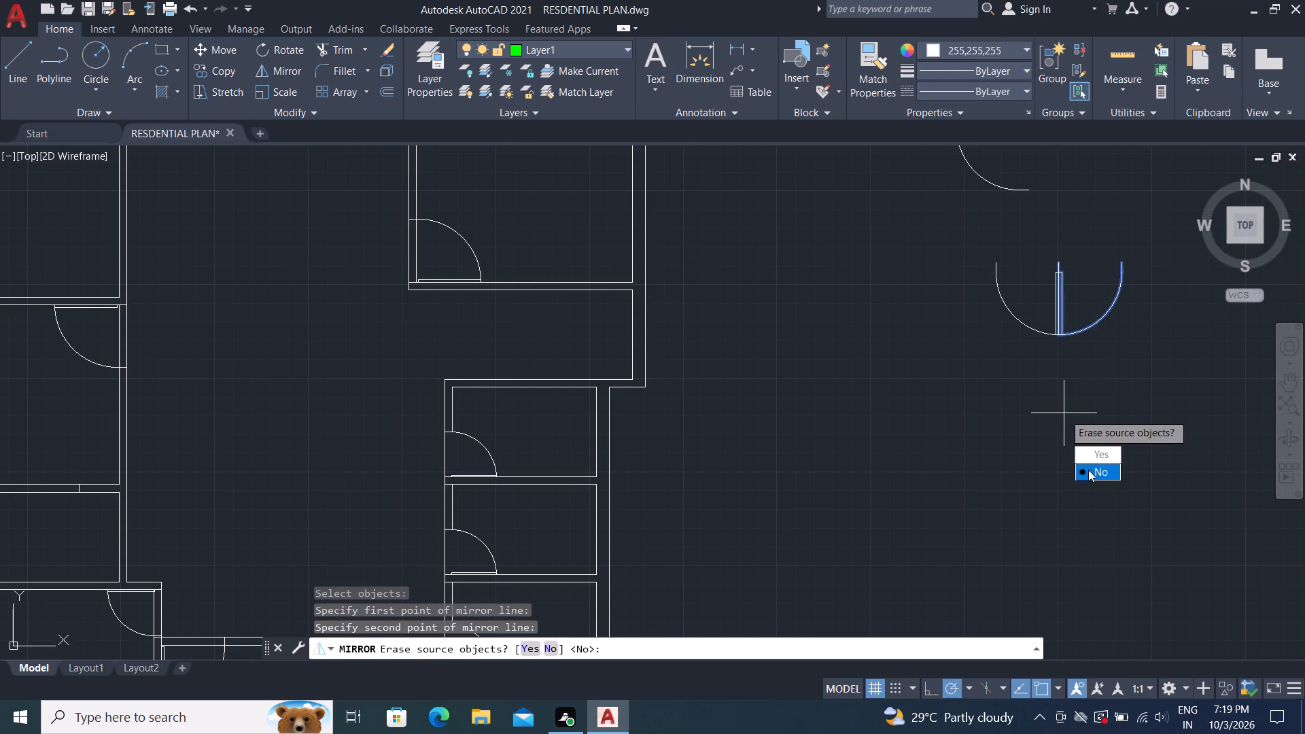
drag(1088, 470, 1064, 413)
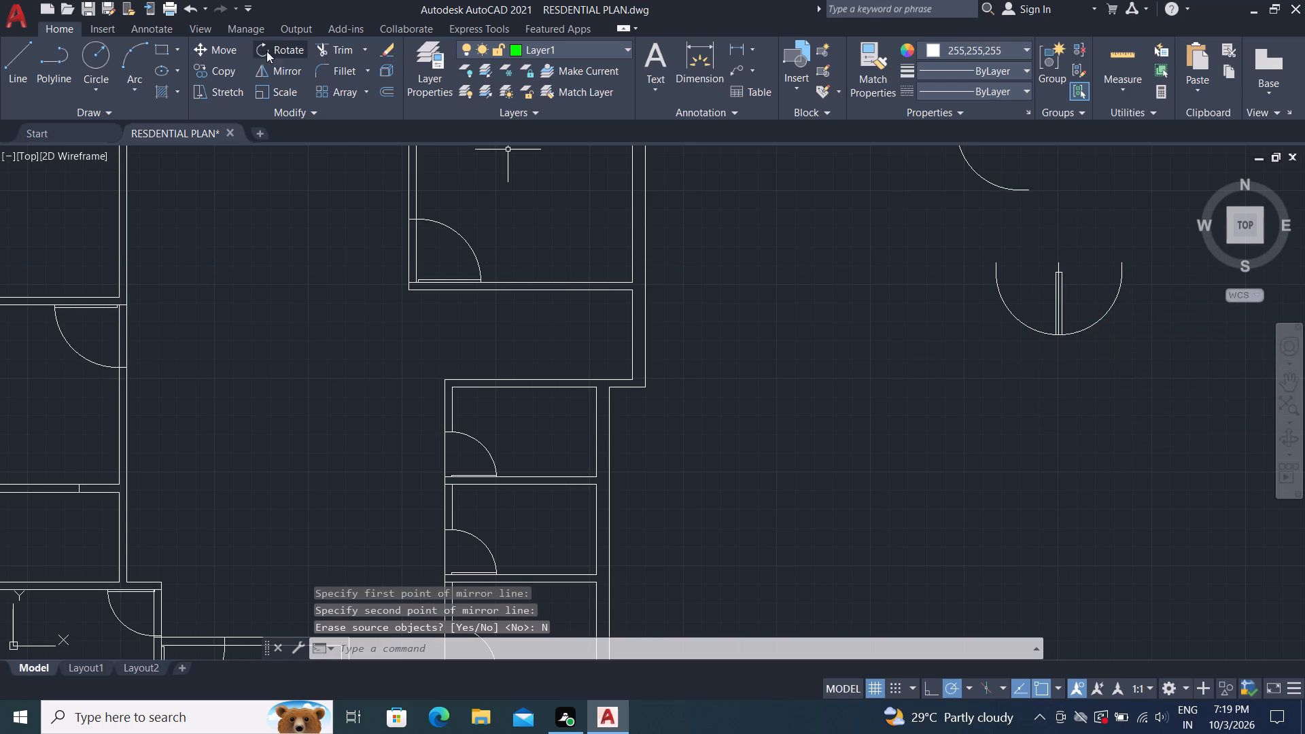
Copy the unmirrored half of the lower spare door pair from its hinge-side end to the upper-right wall corner of the narrow left-side room.
click(220, 68)
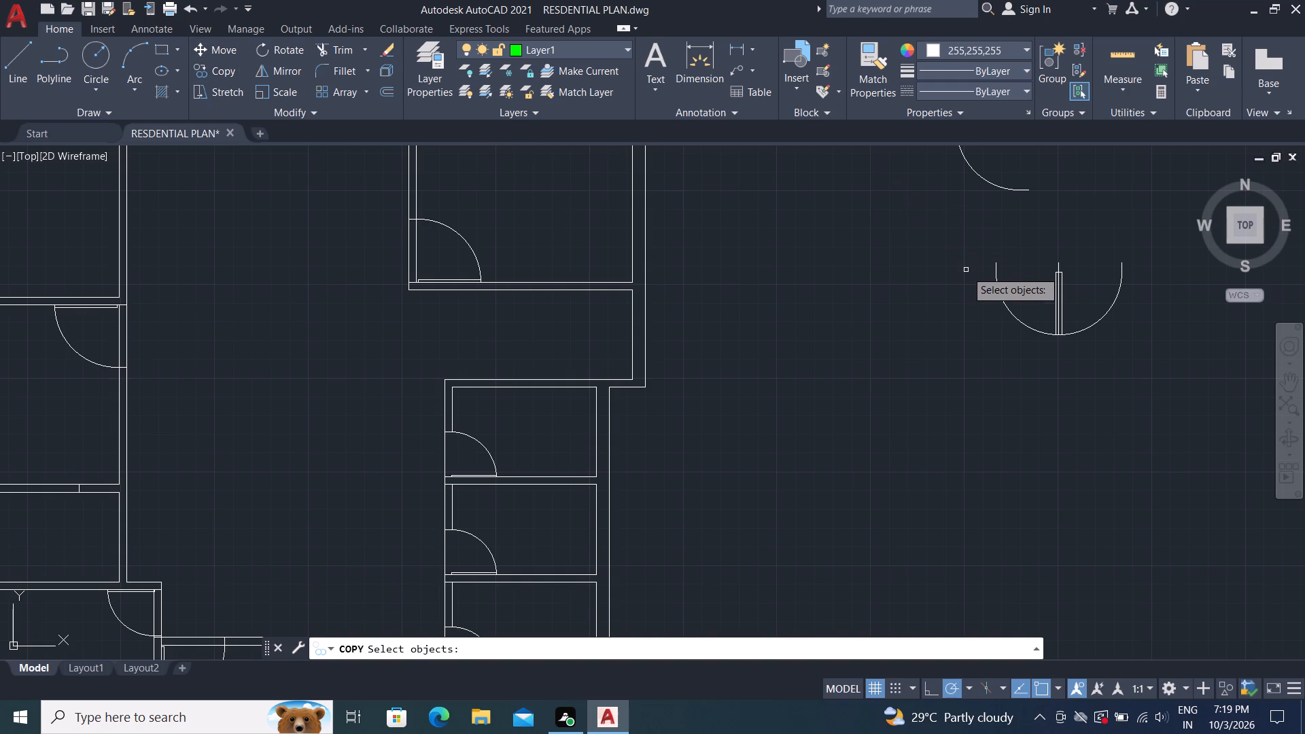
click(998, 283)
right_click(1013, 225)
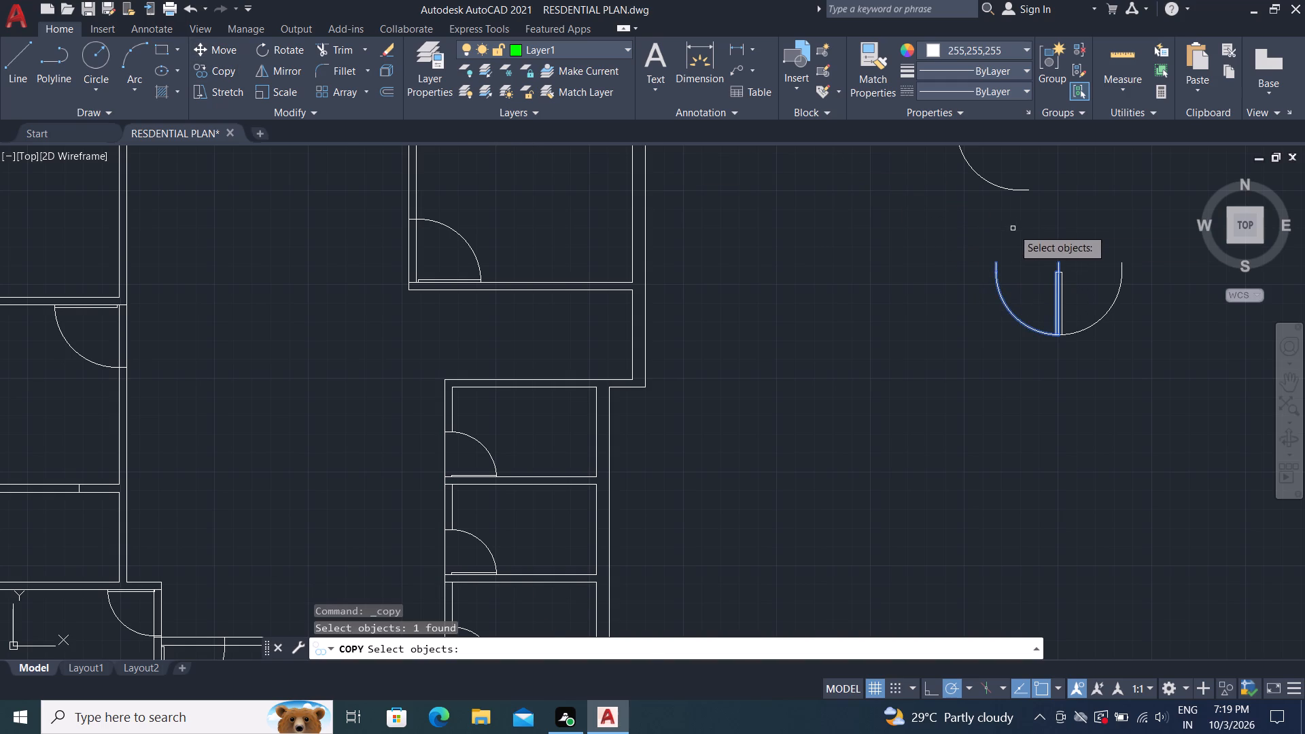
click(1060, 262)
scroll(758, 262, down, 1)
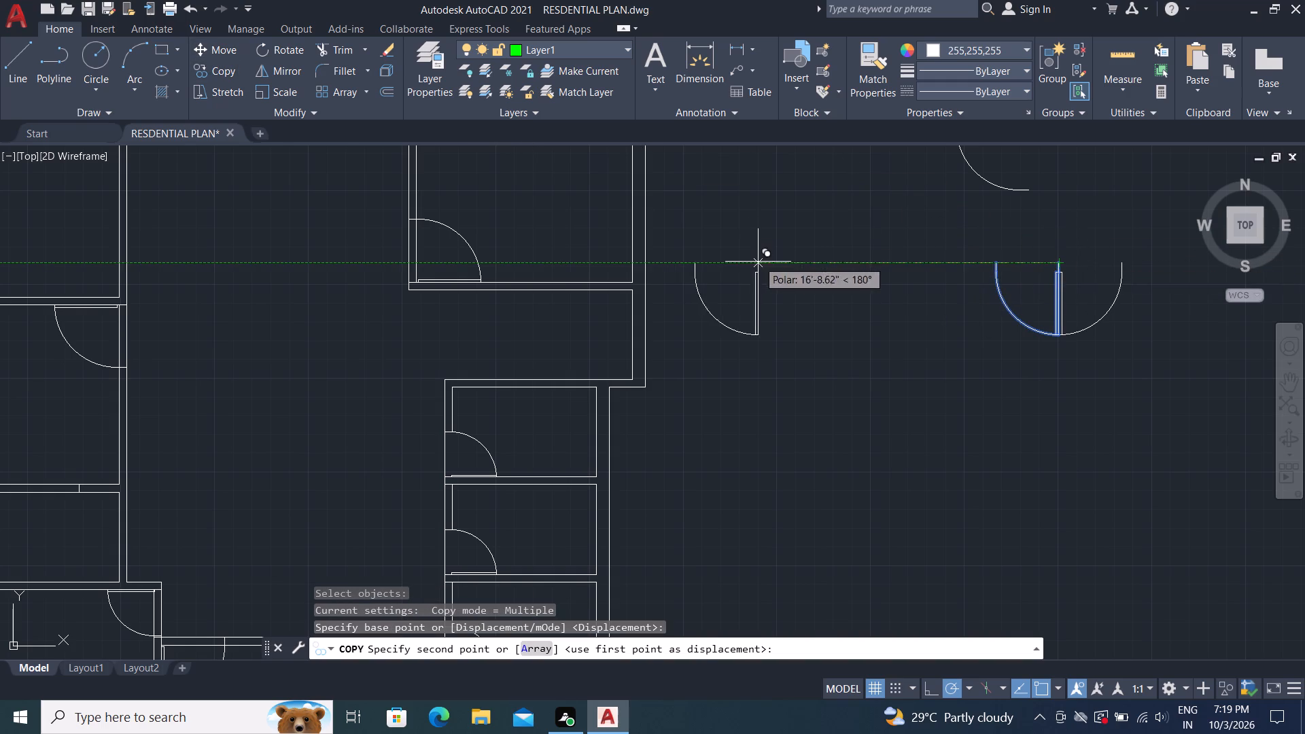
scroll(343, 421, up, 3)
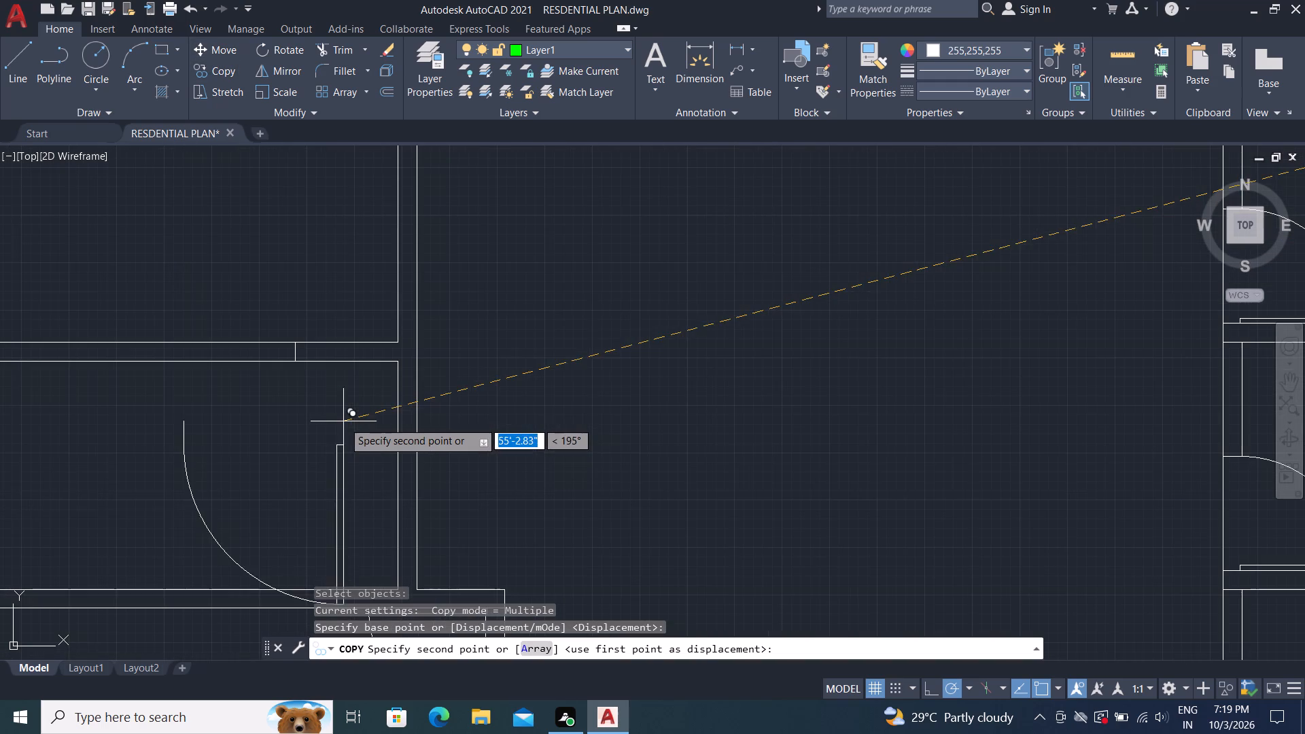
click(396, 345)
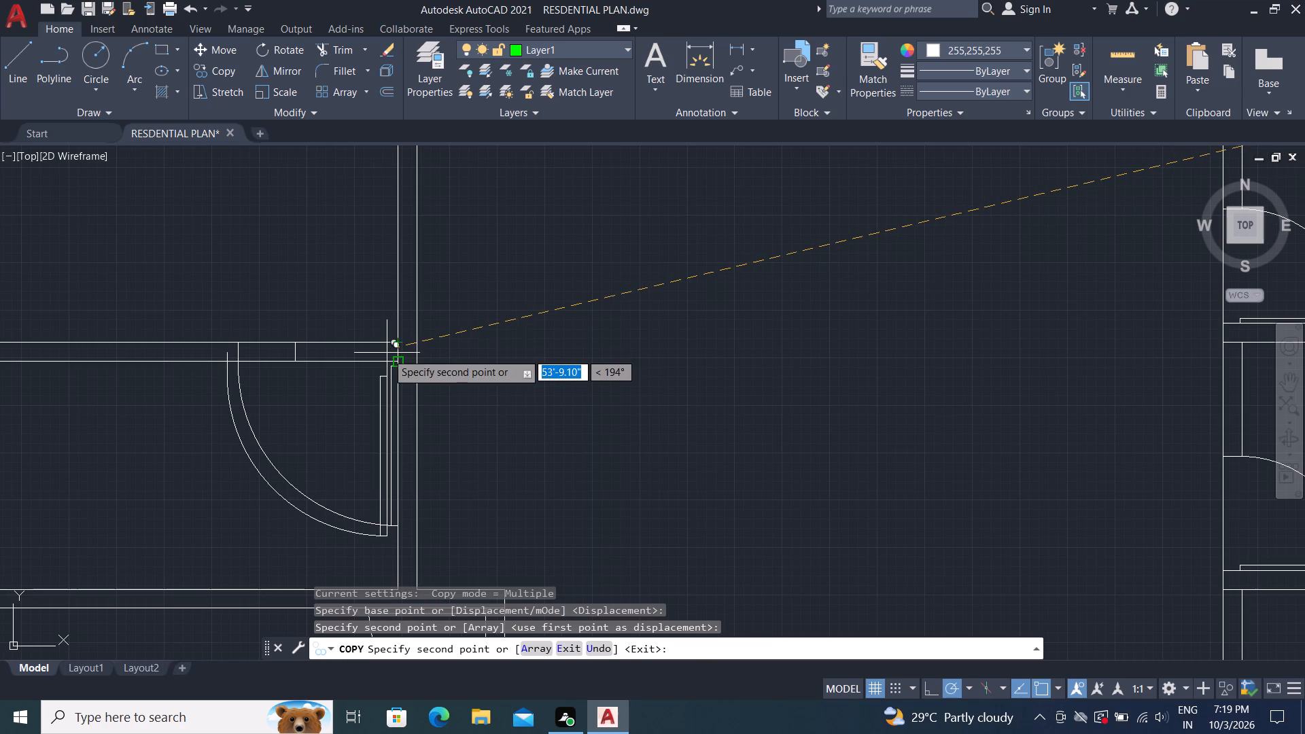
key(Escape)
Scale the narrow left-side room's new door by about 0.64 from its hinge-side wall corner to fit the marked opening.
text(sc)
key(space)
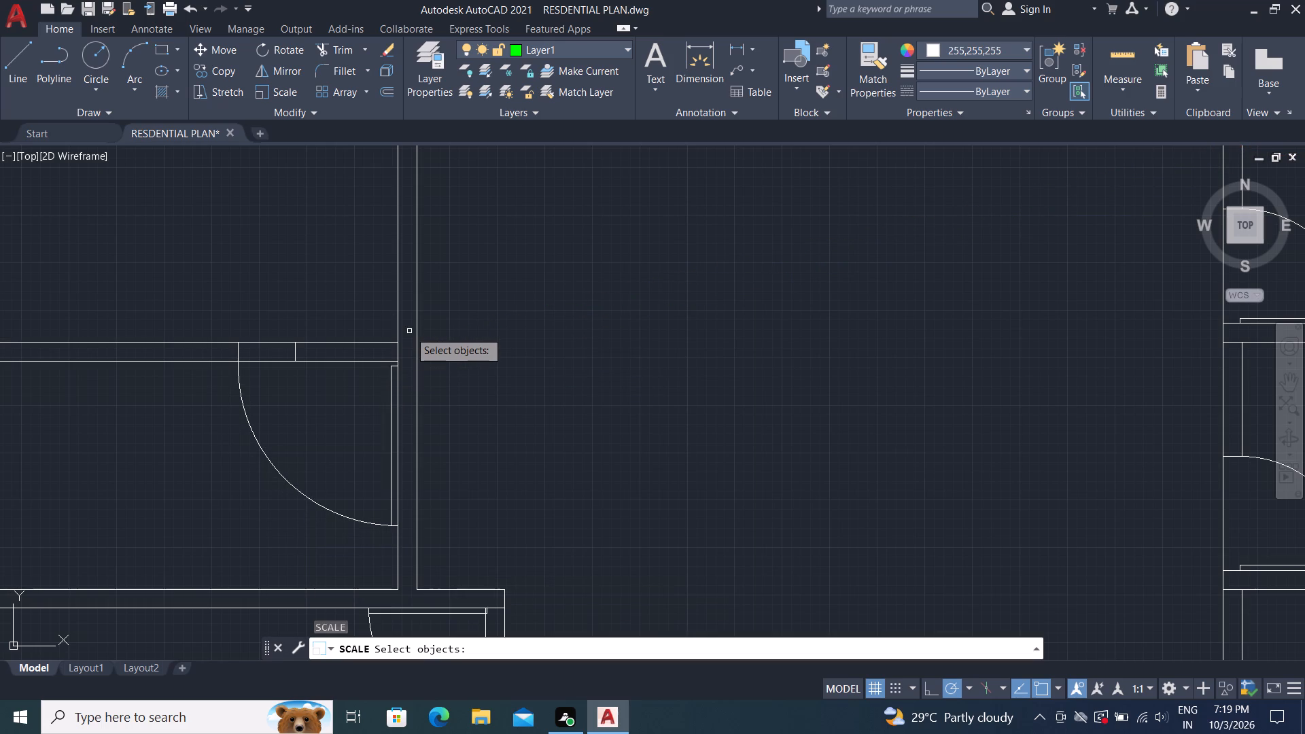
click(395, 391)
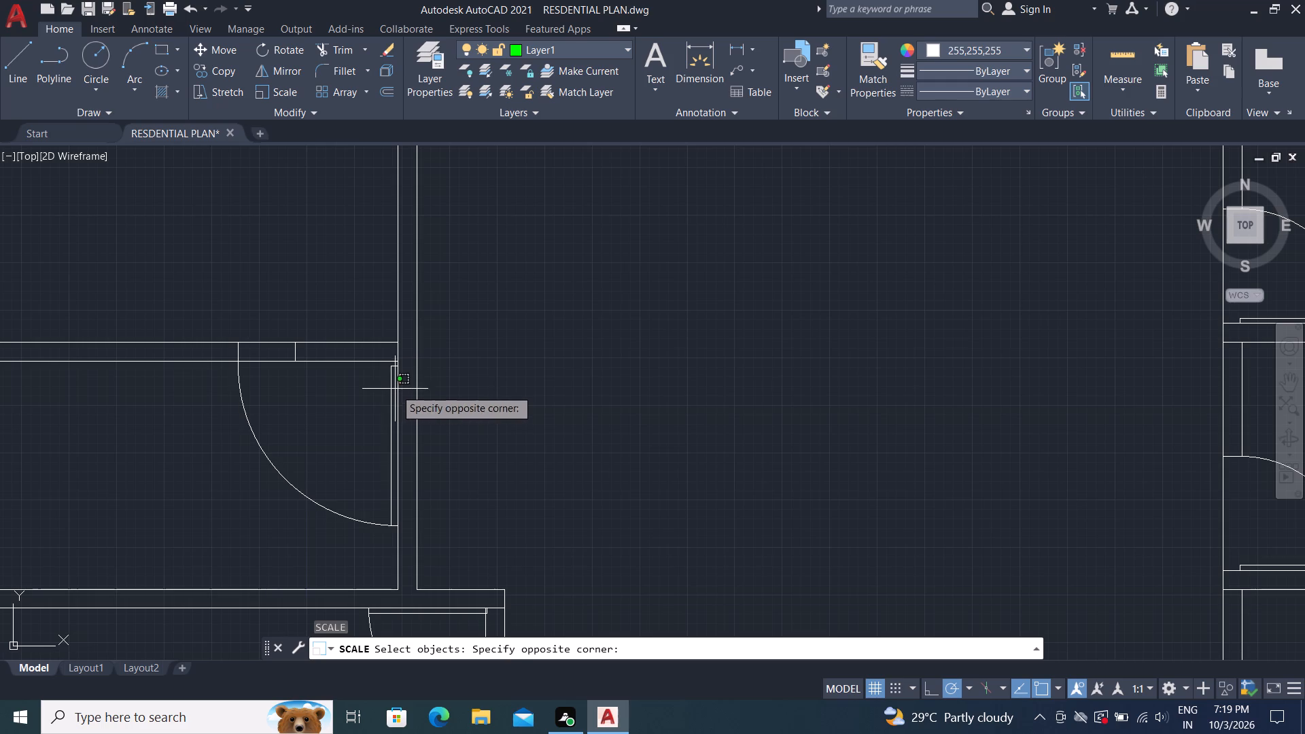
click(391, 385)
click(391, 381)
right_click(392, 379)
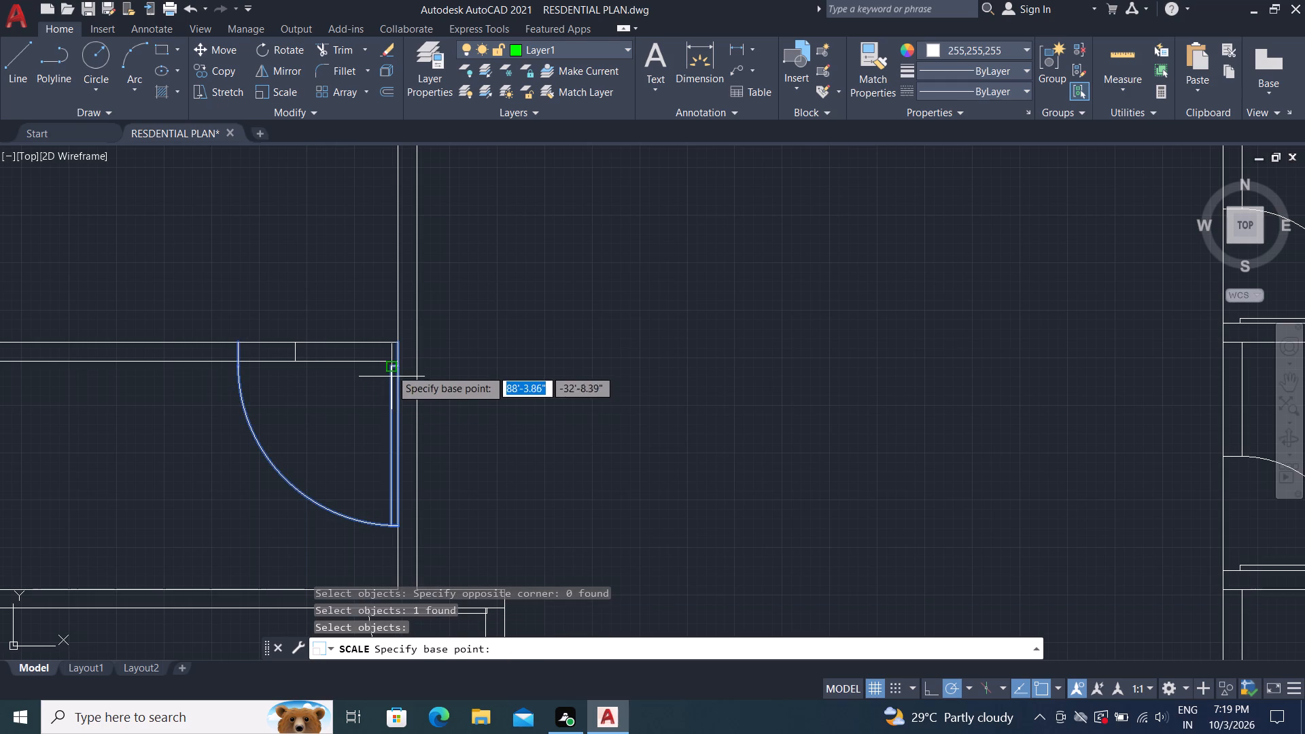
scroll(394, 345, up, 4)
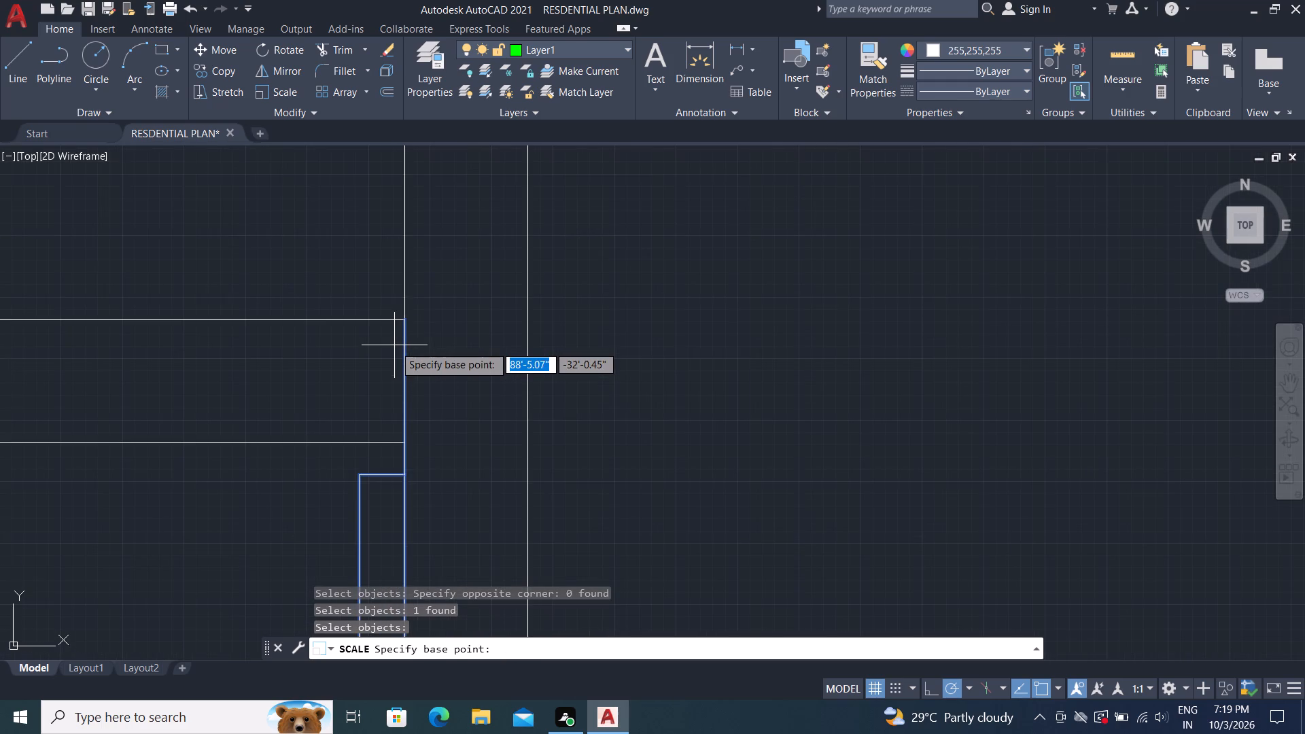
scroll(397, 343, down, 3)
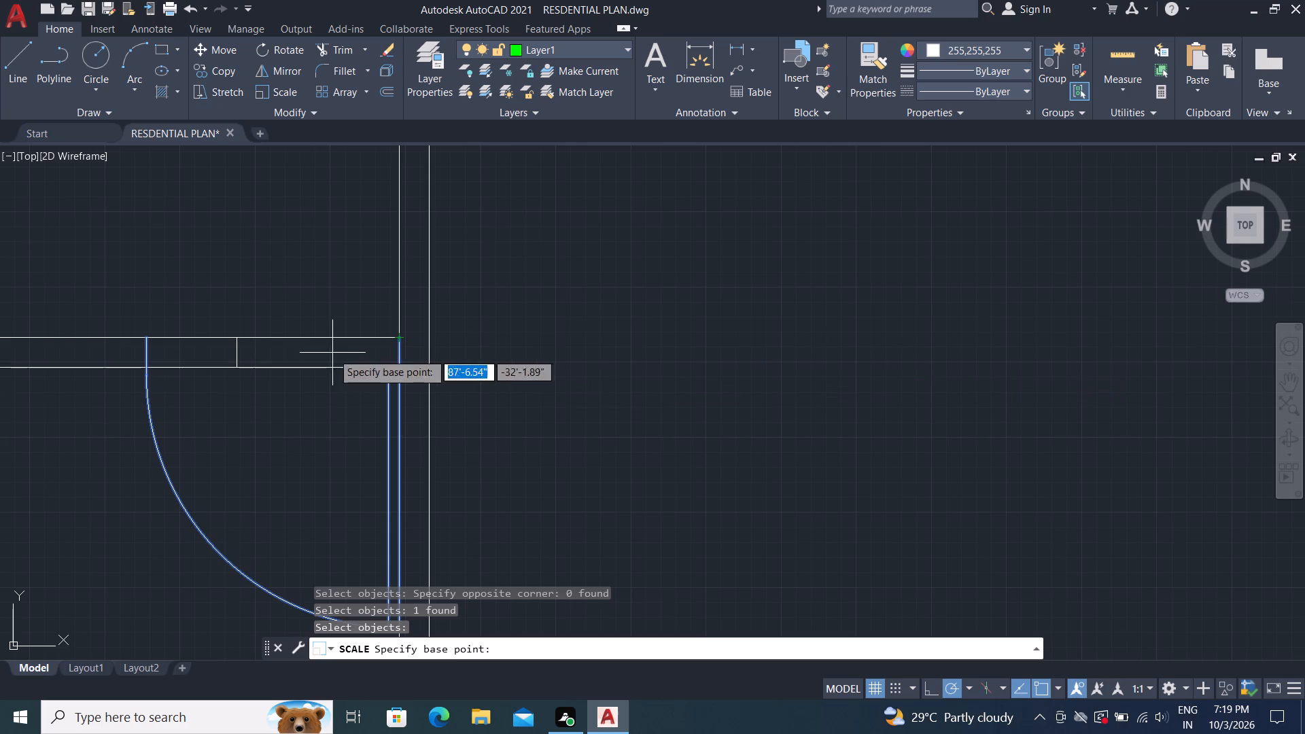
middle_drag(332, 417, 694, 350)
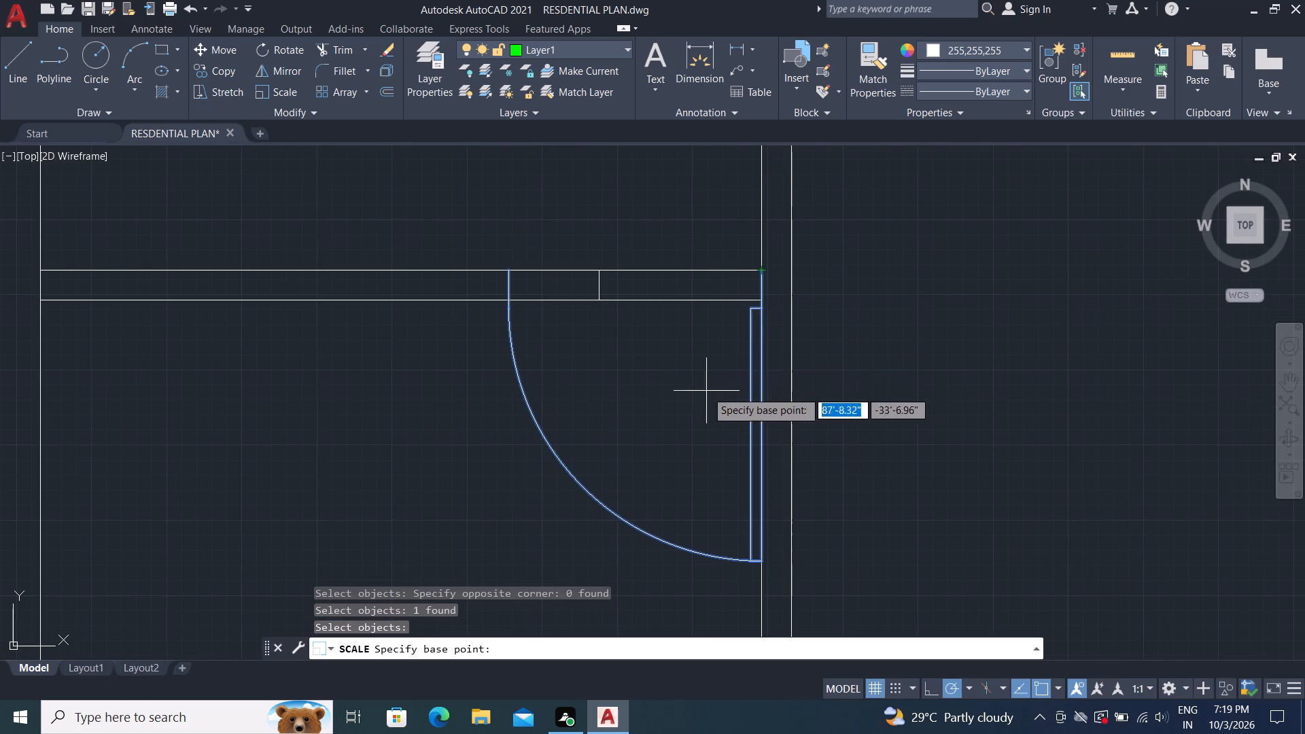
middle_drag(655, 396, 663, 391)
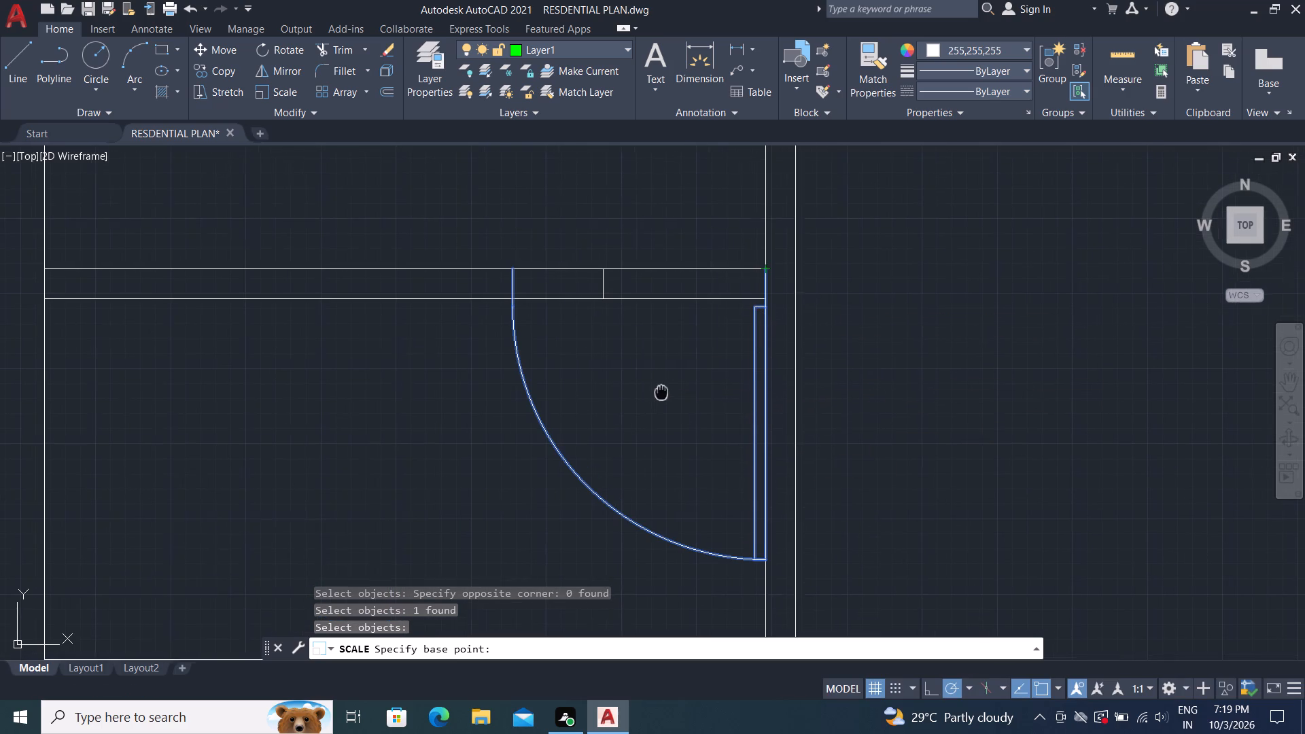
middle_drag(663, 391, 725, 345)
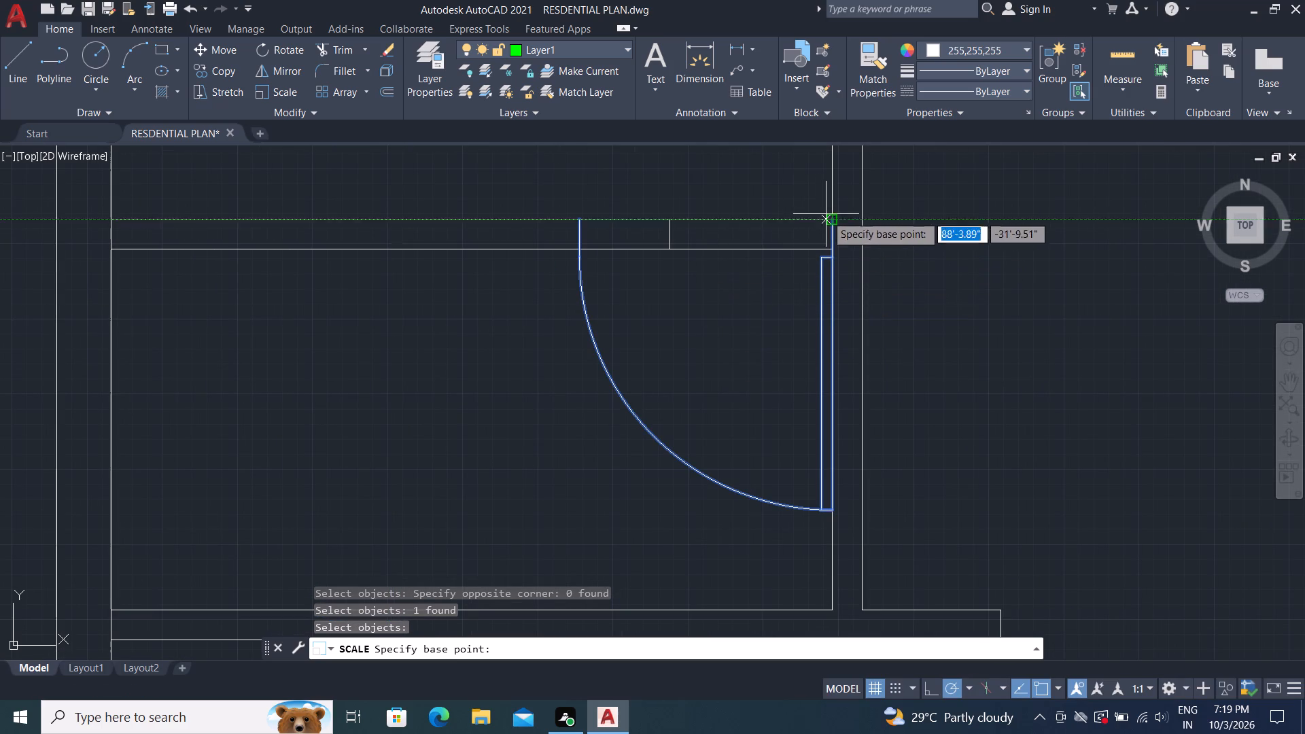
click(829, 223)
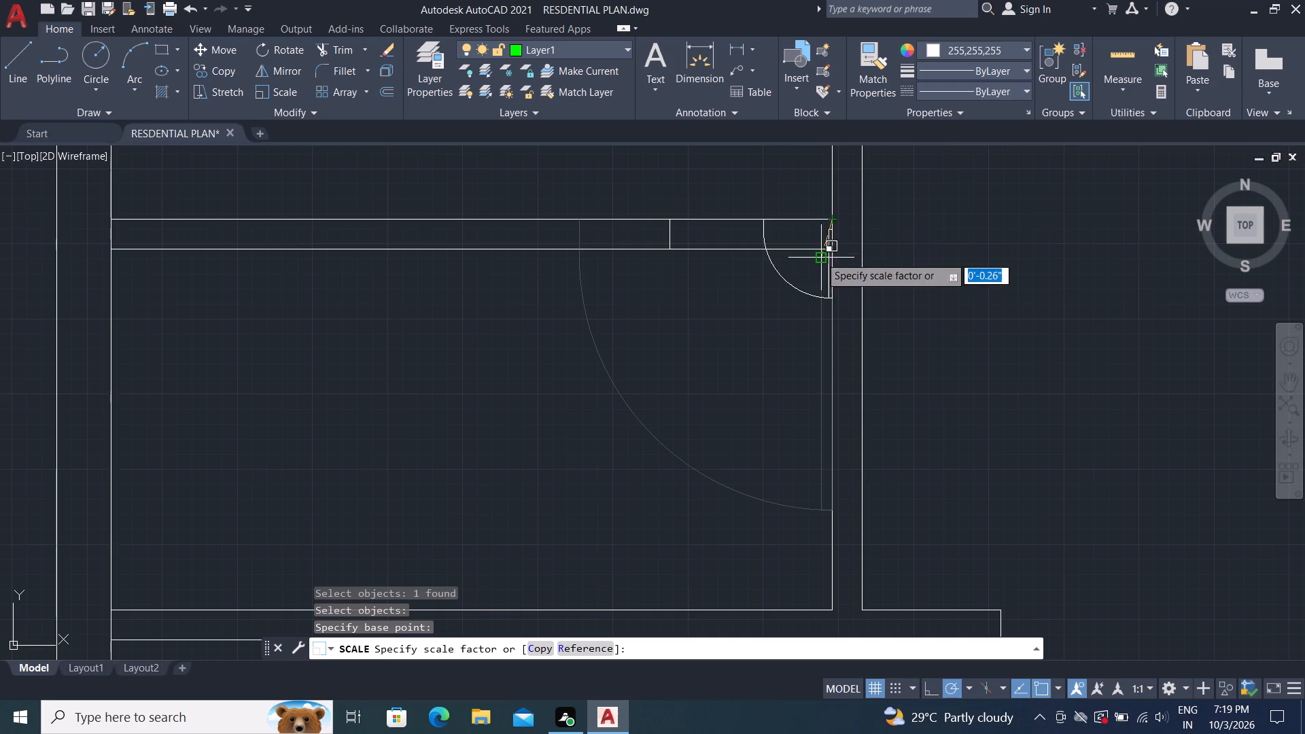
scroll(739, 260, up, 3)
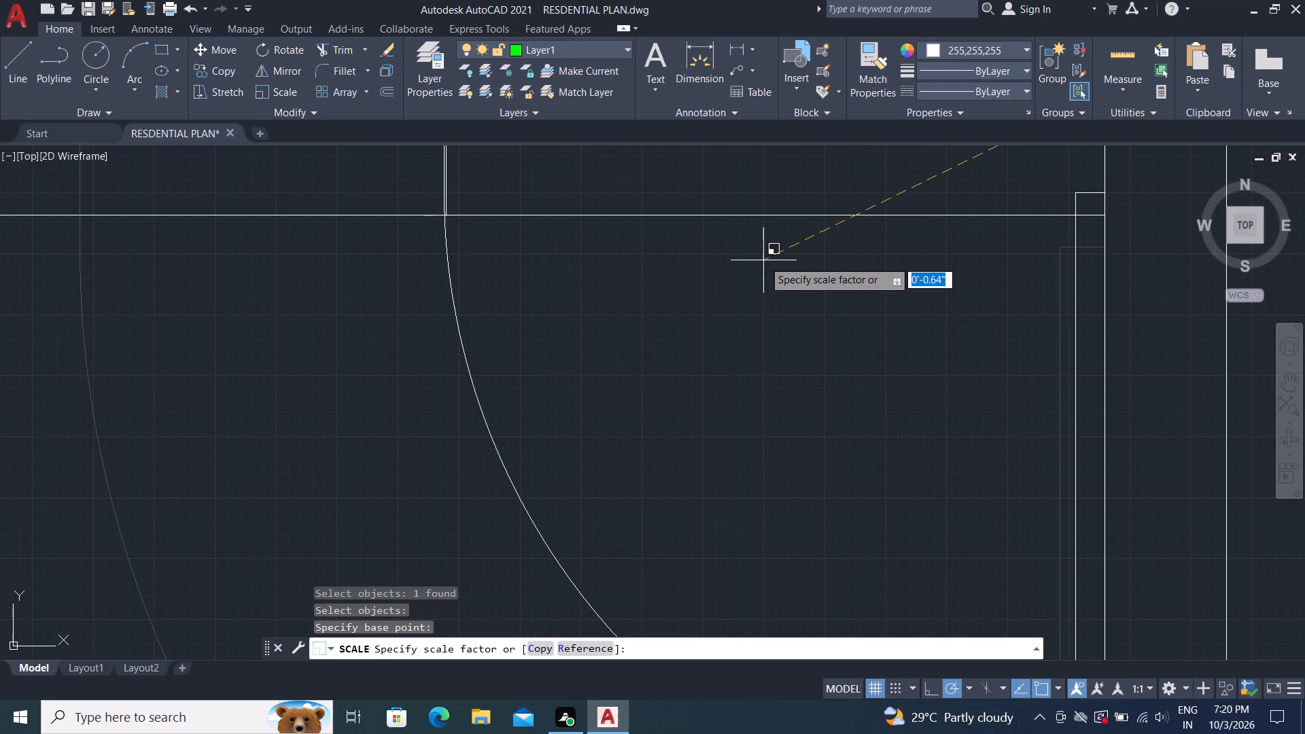
scroll(761, 262, up, 1)
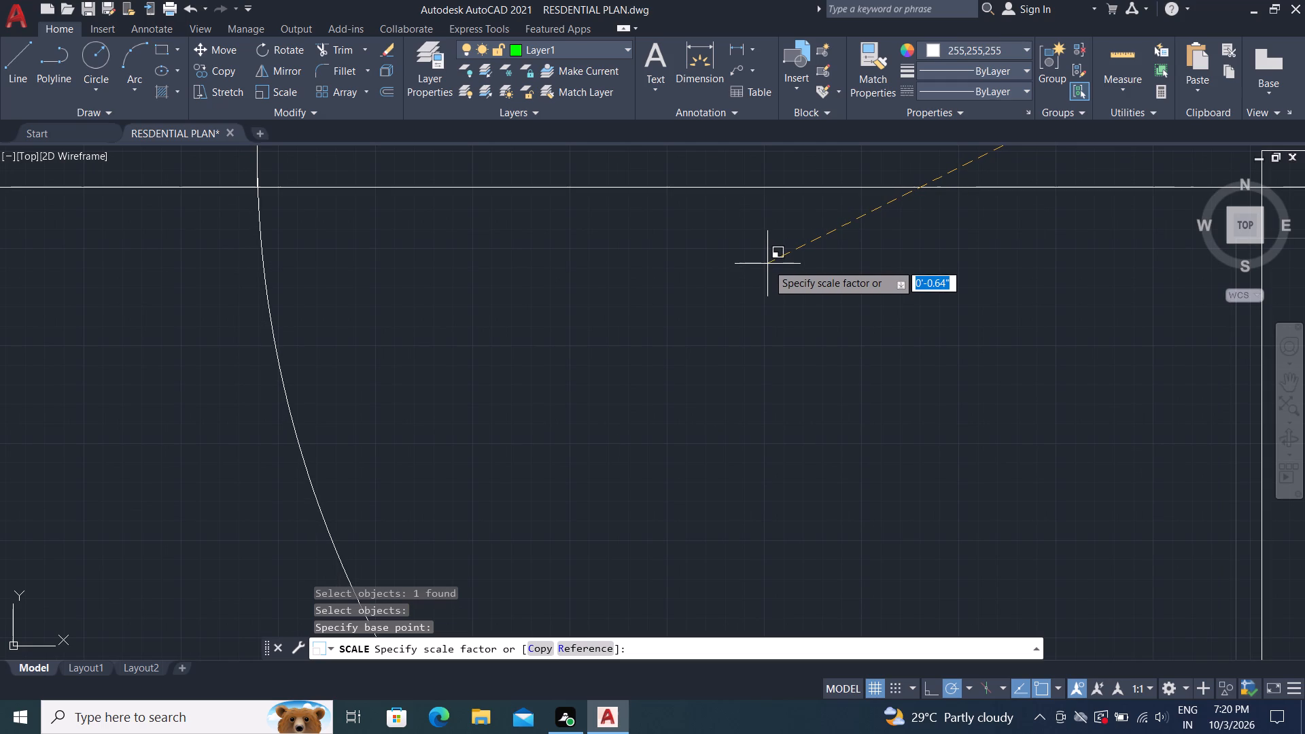
click(767, 264)
Delete the short line across the wall that overlaps the free end of the scaled door's swing.
scroll(629, 272, down, 3)
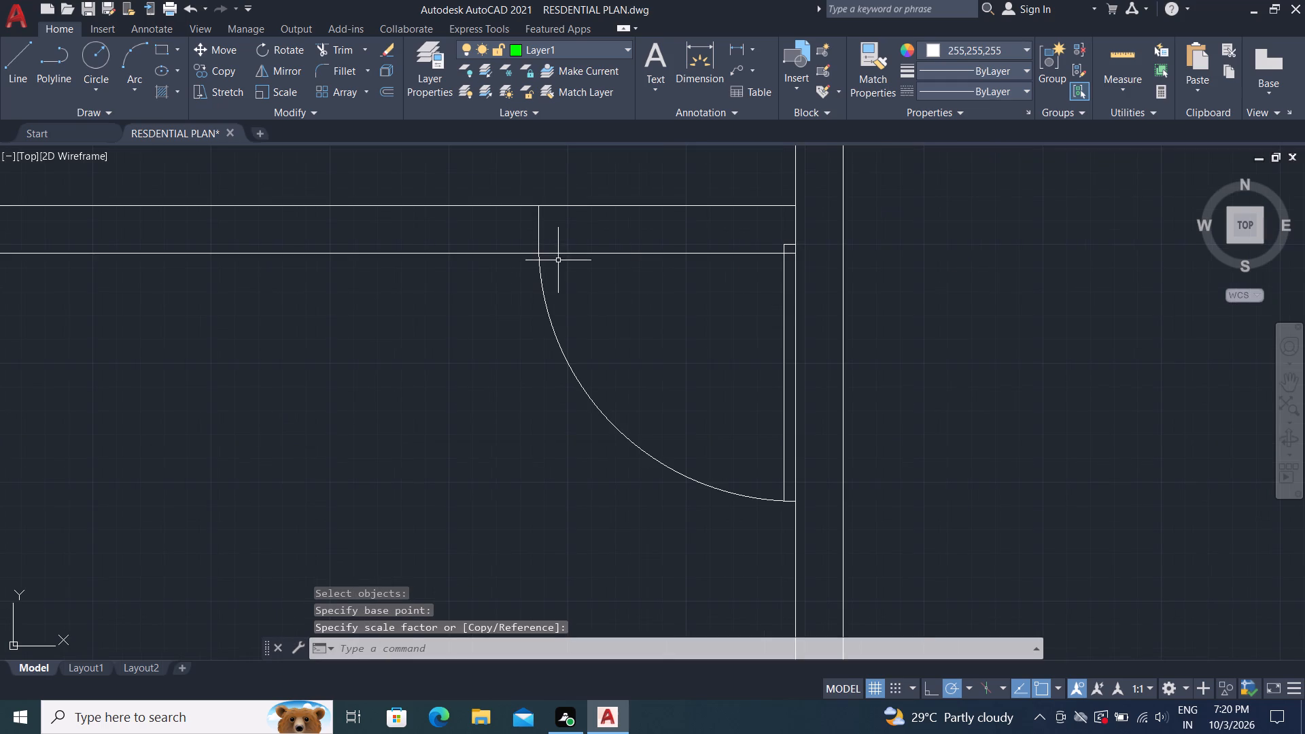
scroll(532, 249, up, 8)
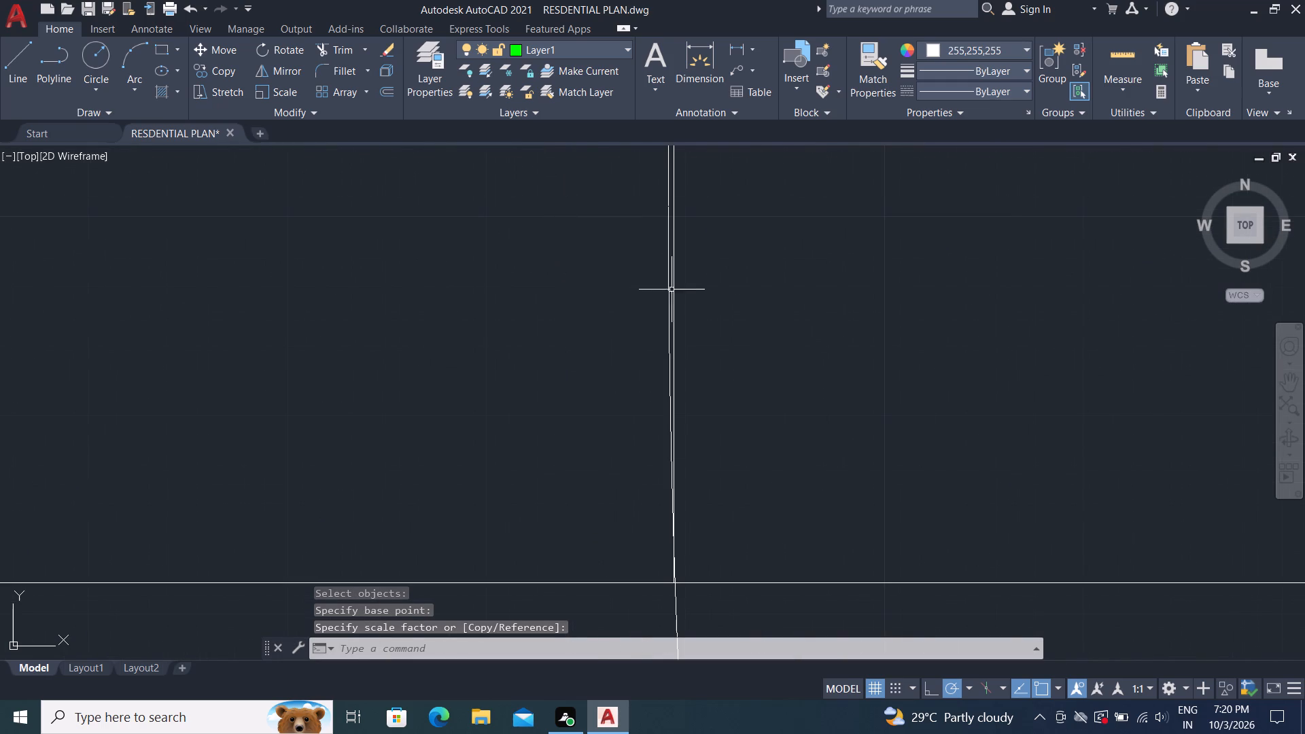
scroll(695, 306, up, 4)
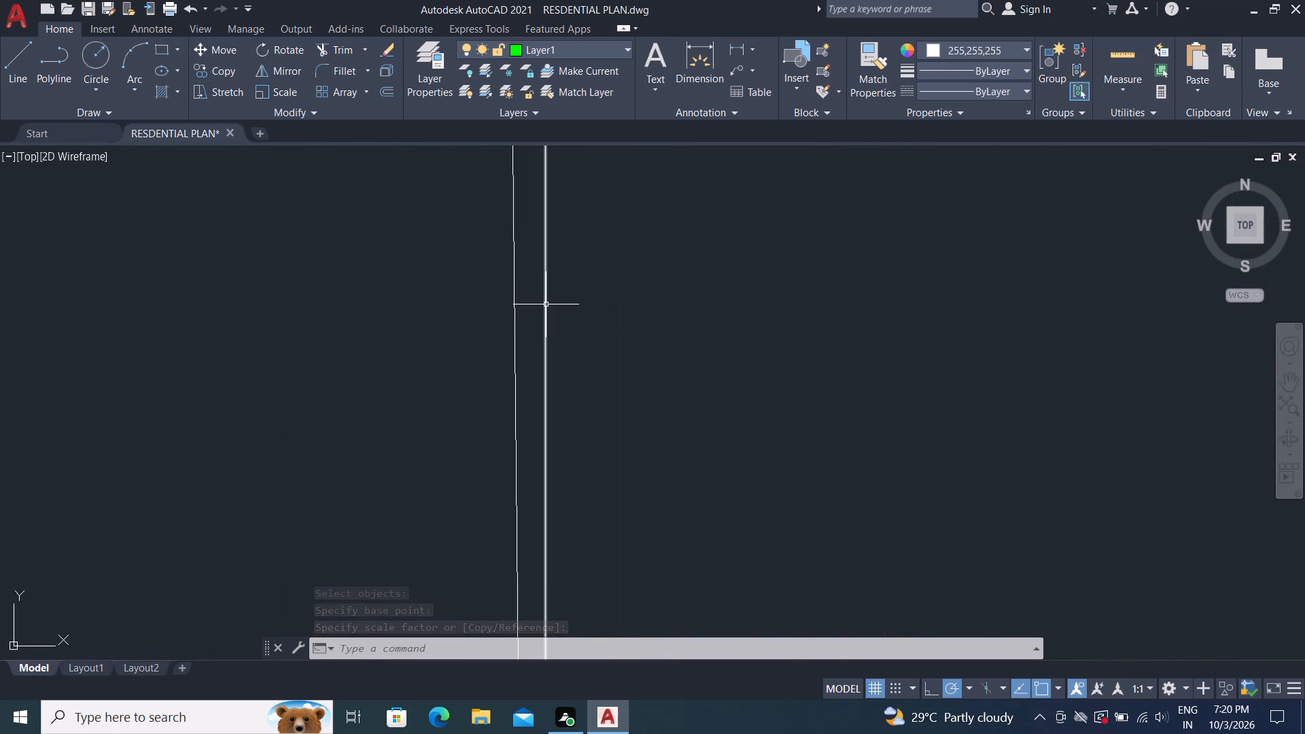
click(546, 304)
scroll(579, 311, down, 6)
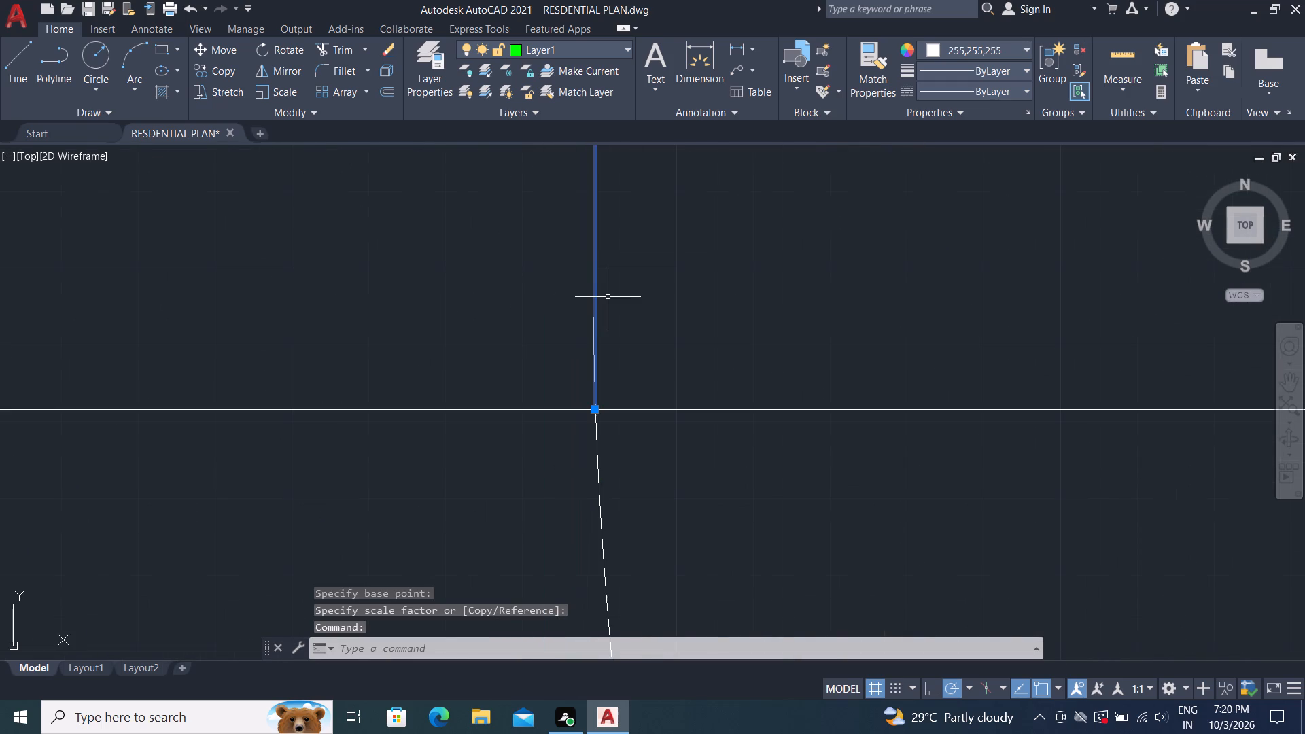
scroll(608, 301, down, 2)
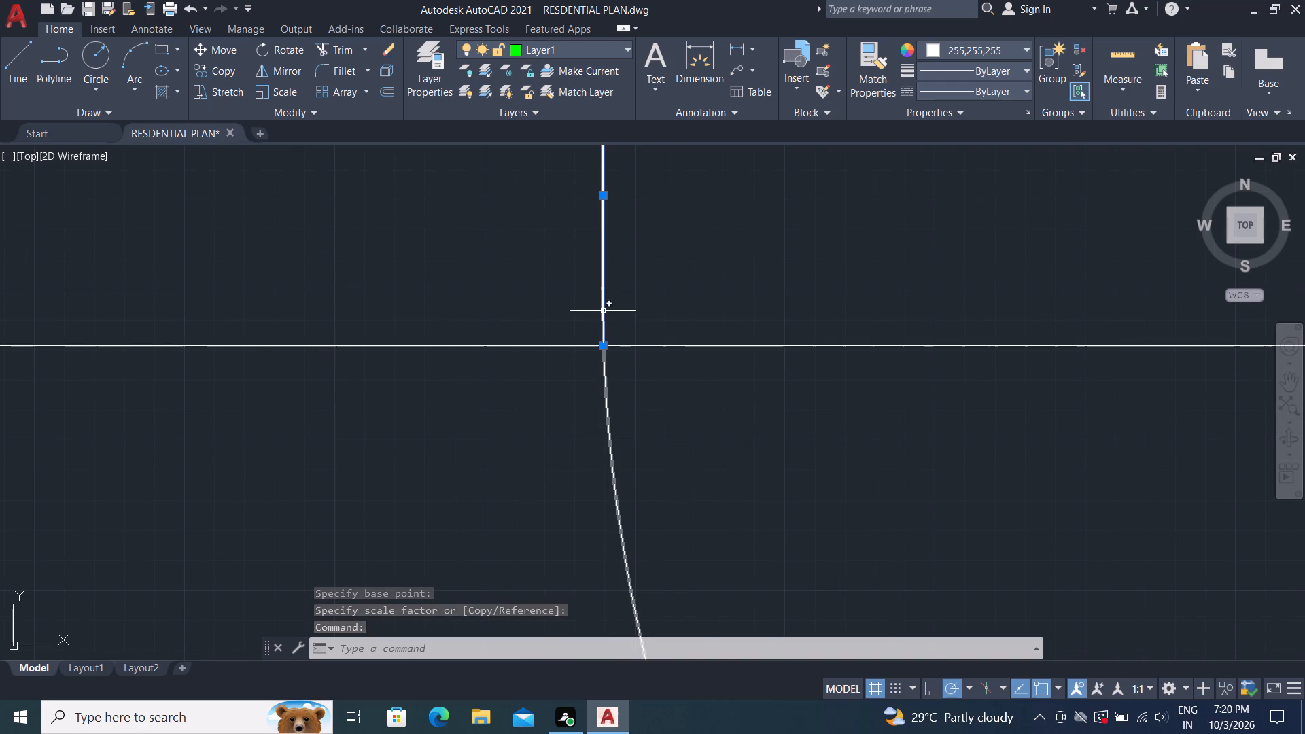
key(Delete)
Delete all the spare door symbols standing outside the office floor plan.
scroll(783, 348, down, 11)
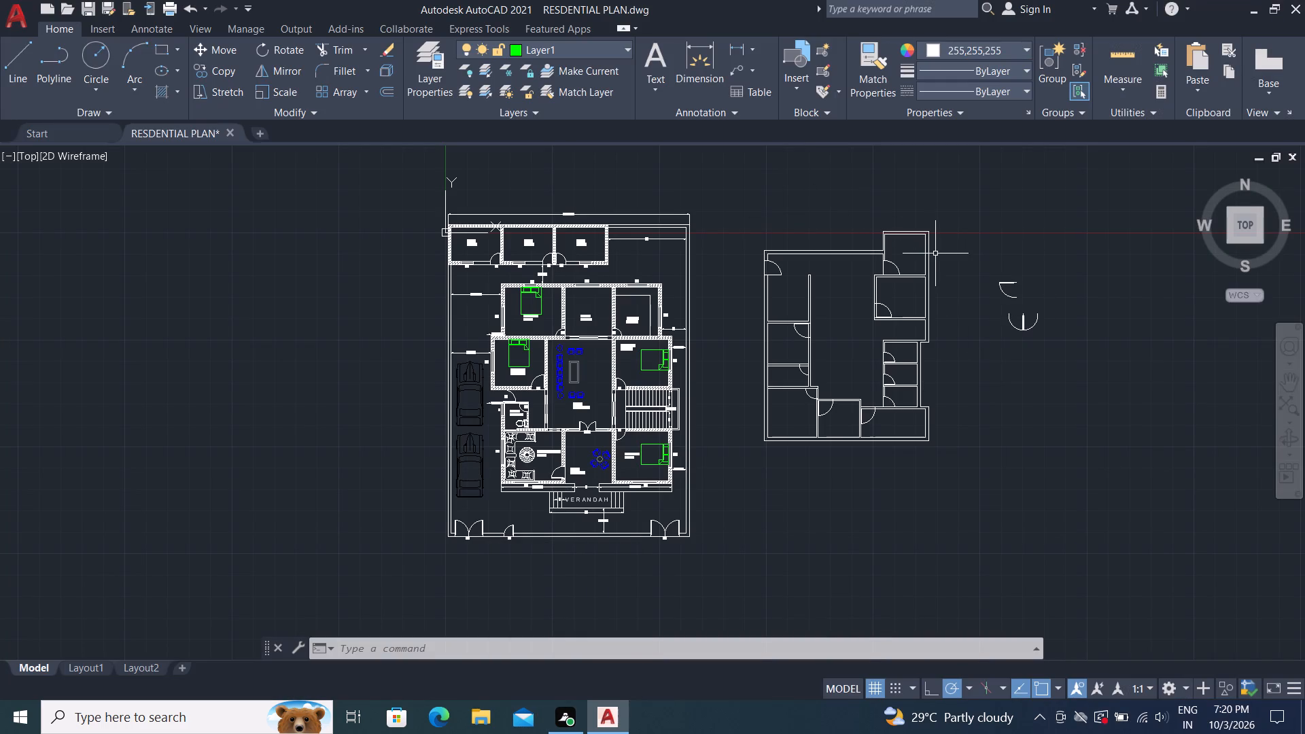
click(958, 259)
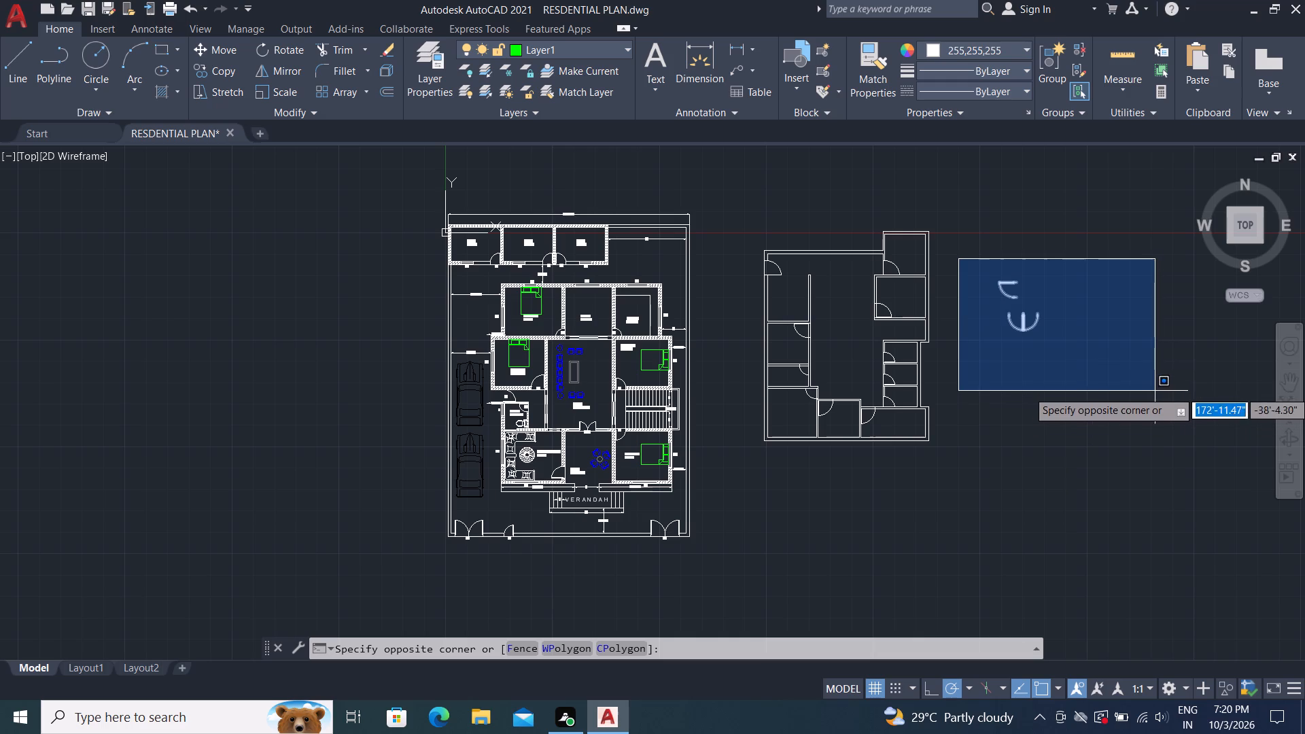
click(1062, 344)
key(Delete)
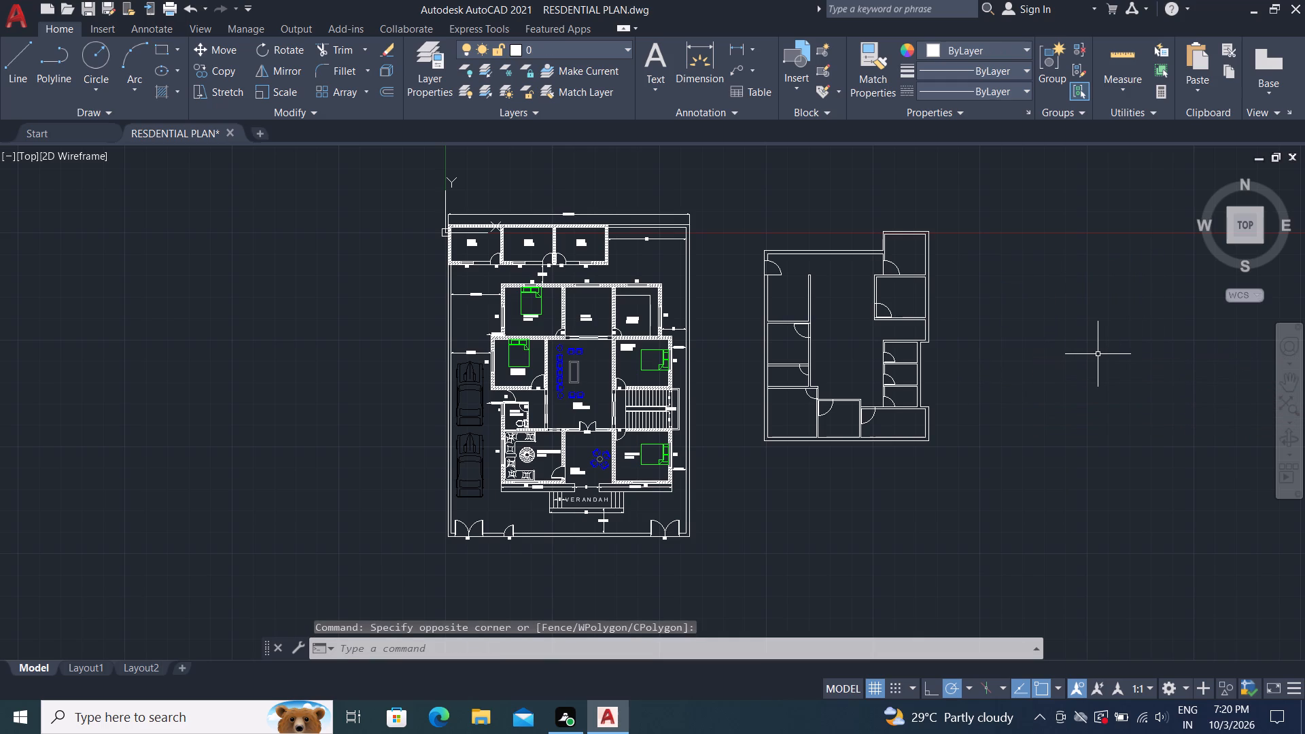
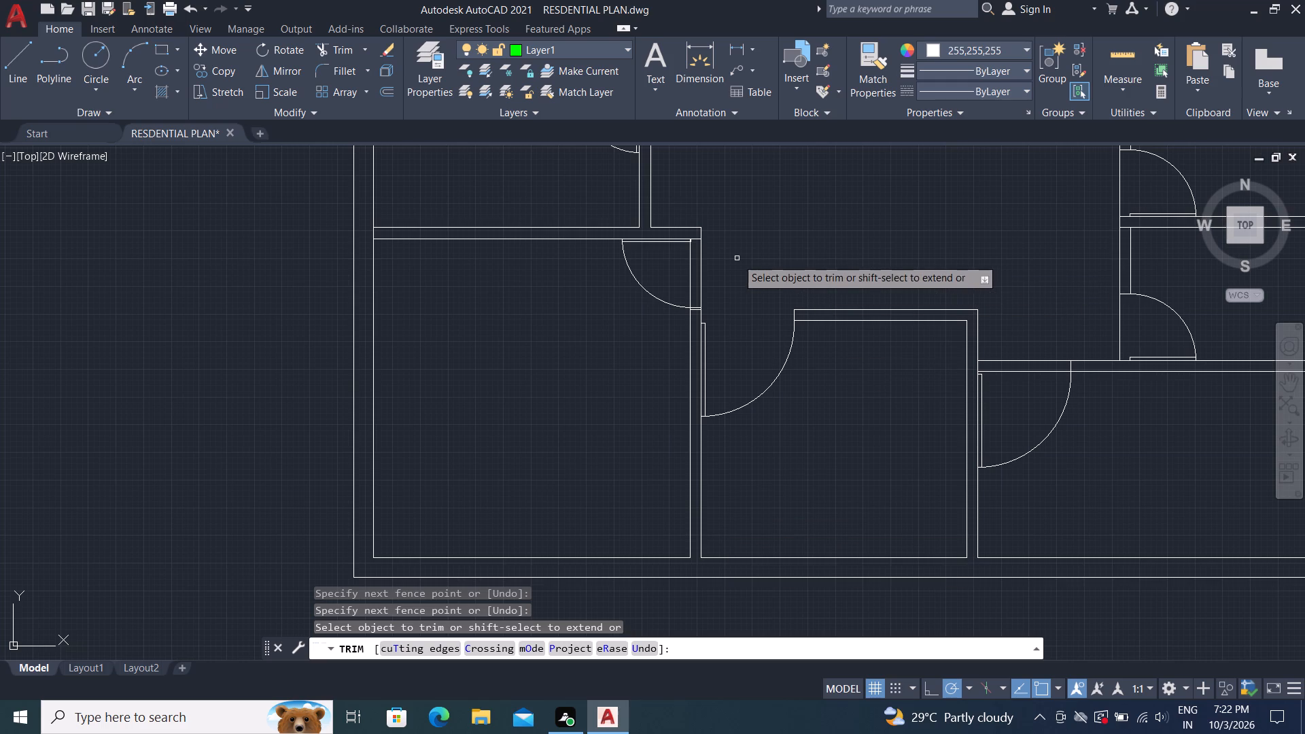
Trim the wall lines across the lower-left room's door opening and the short leftover lines at both of its jambs.
drag(673, 272, 711, 285)
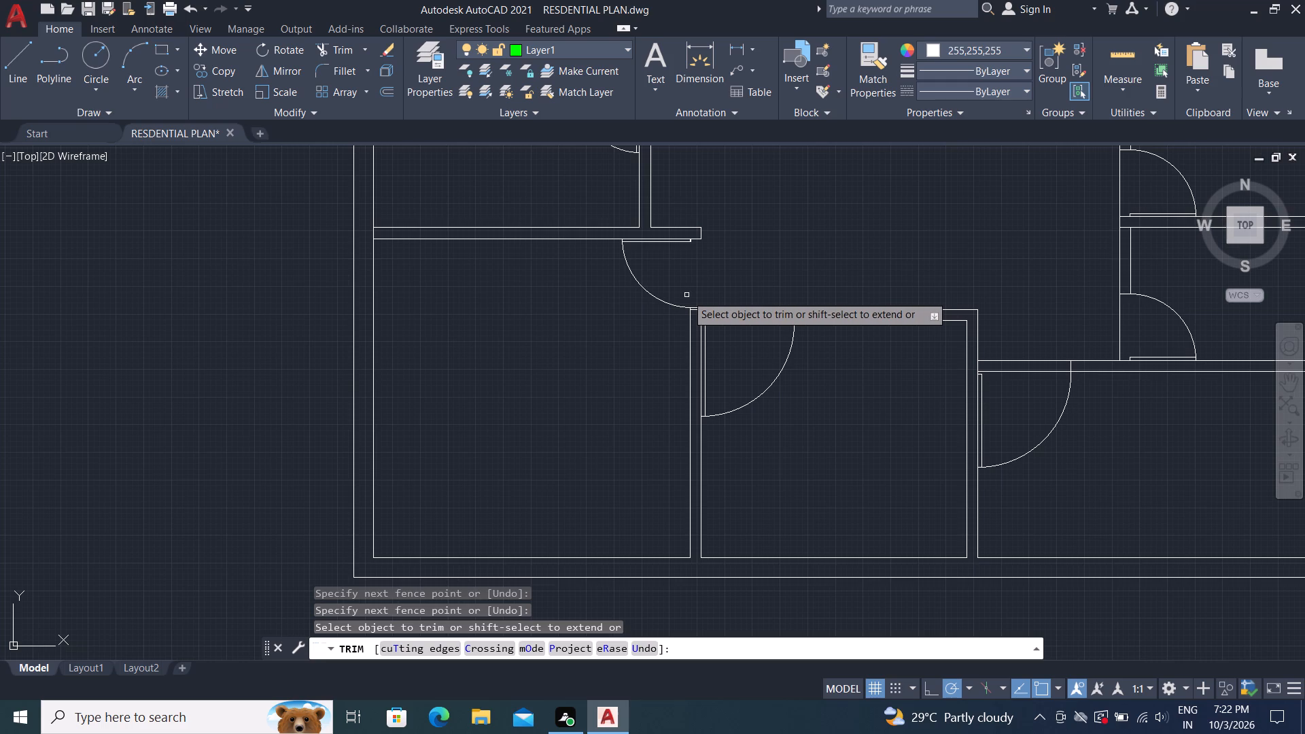
scroll(686, 295, up, 2)
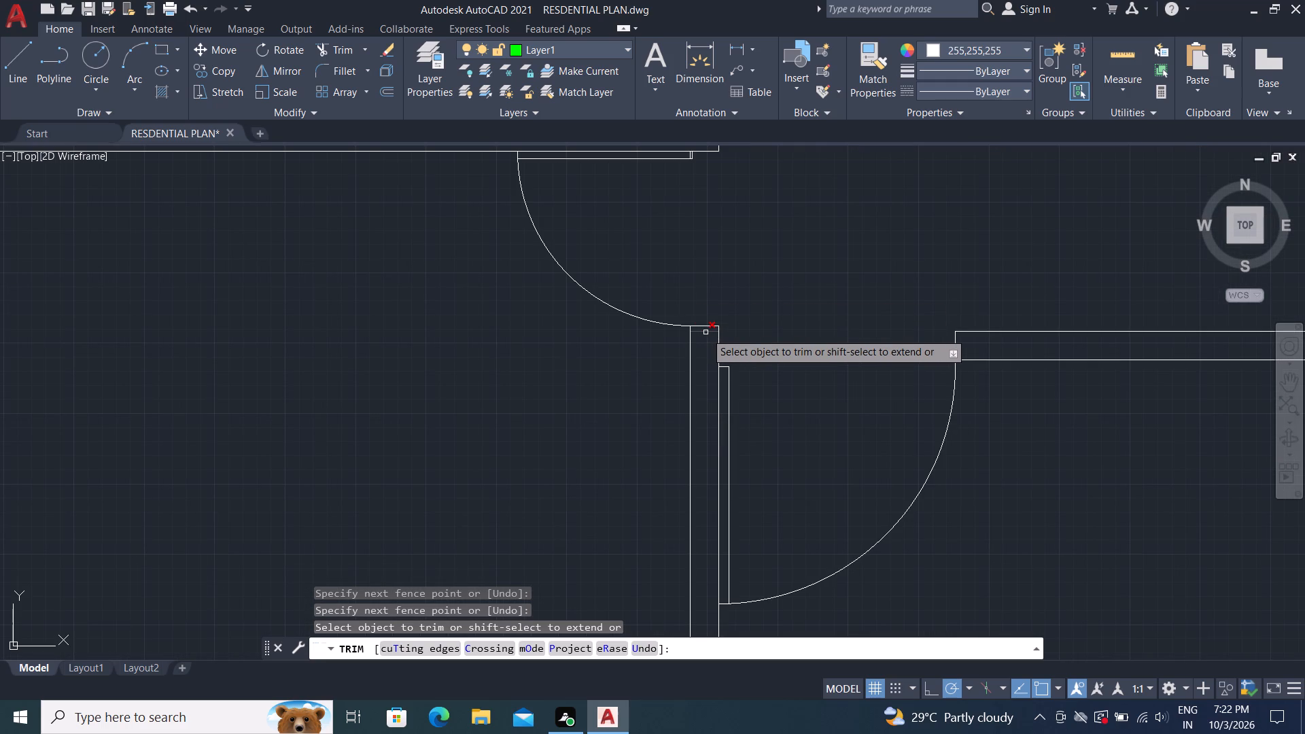
click(706, 332)
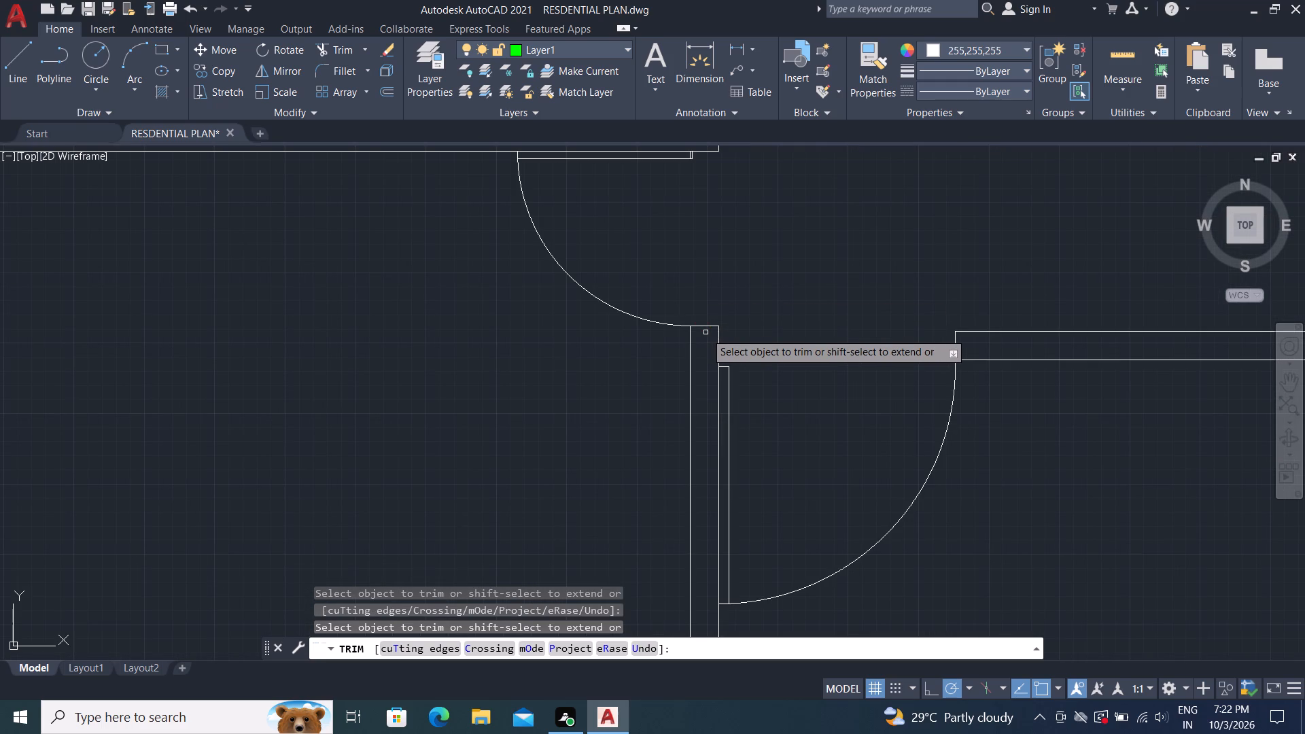
scroll(694, 146, up, 2)
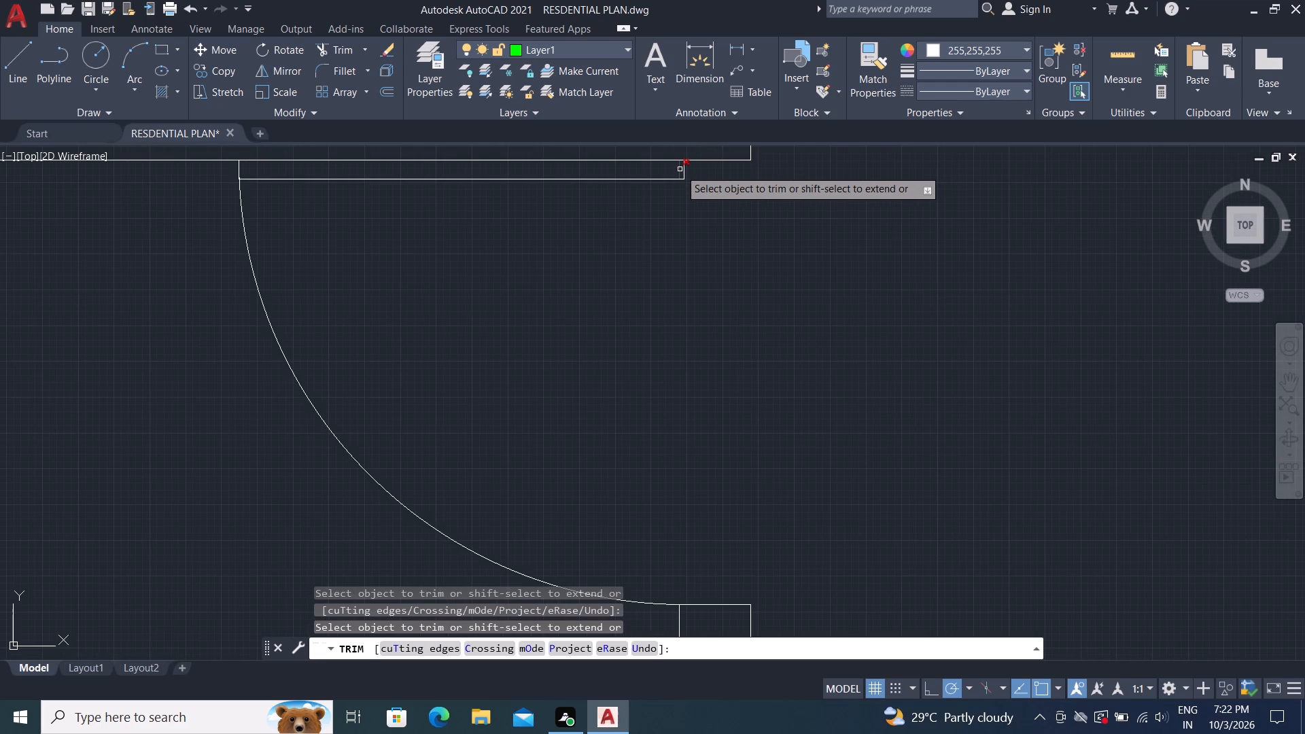
click(680, 169)
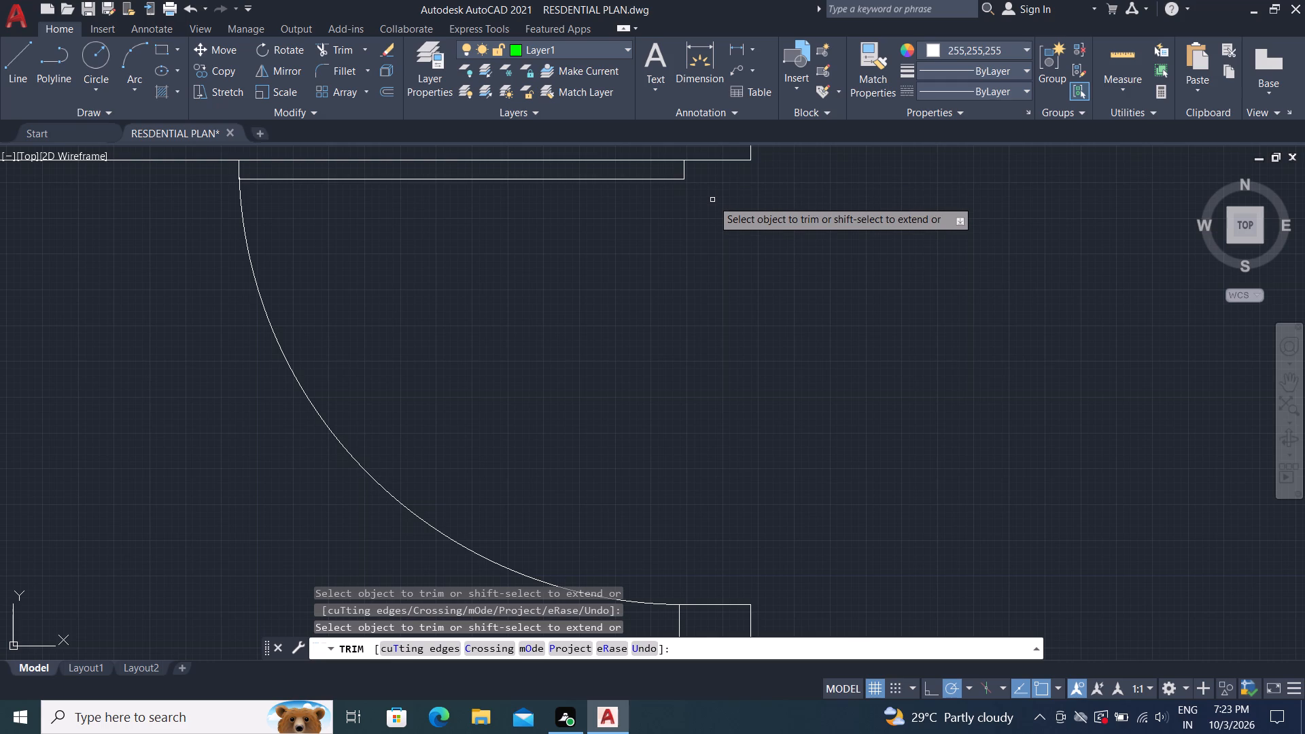
scroll(746, 249, down, 1)
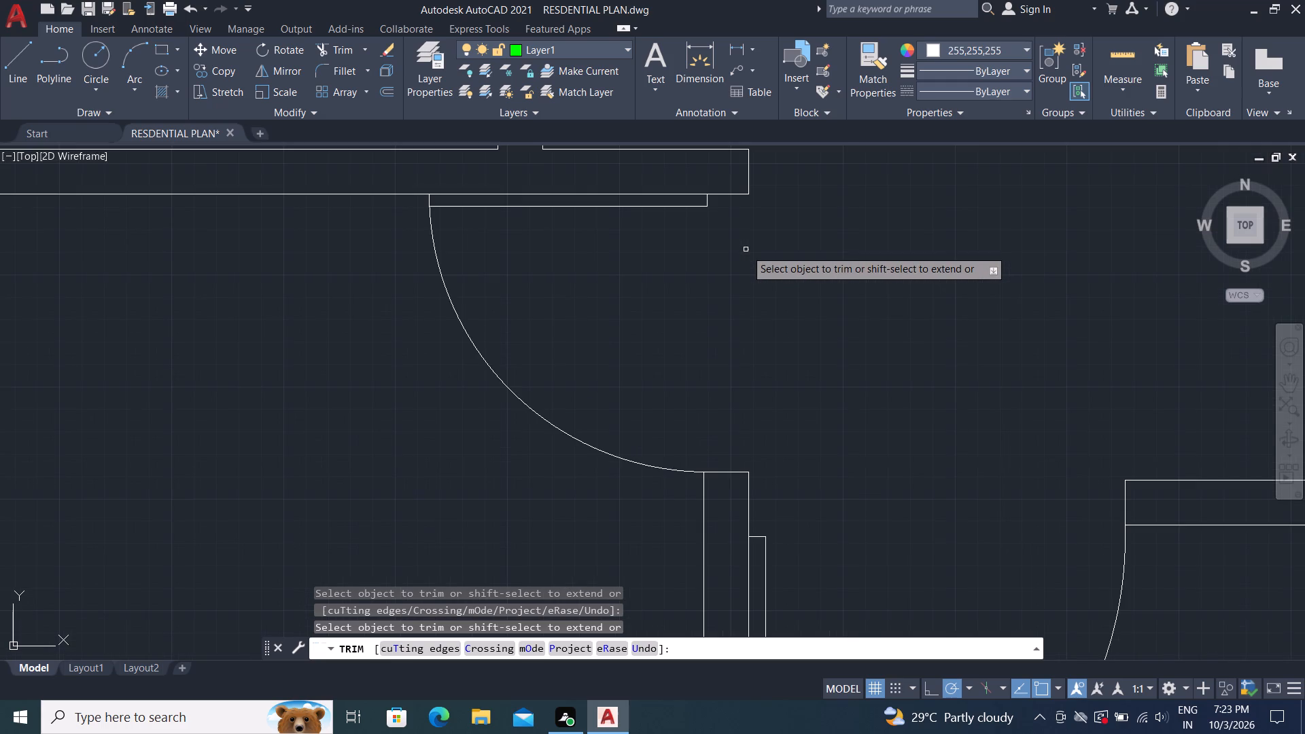
scroll(746, 249, down, 2)
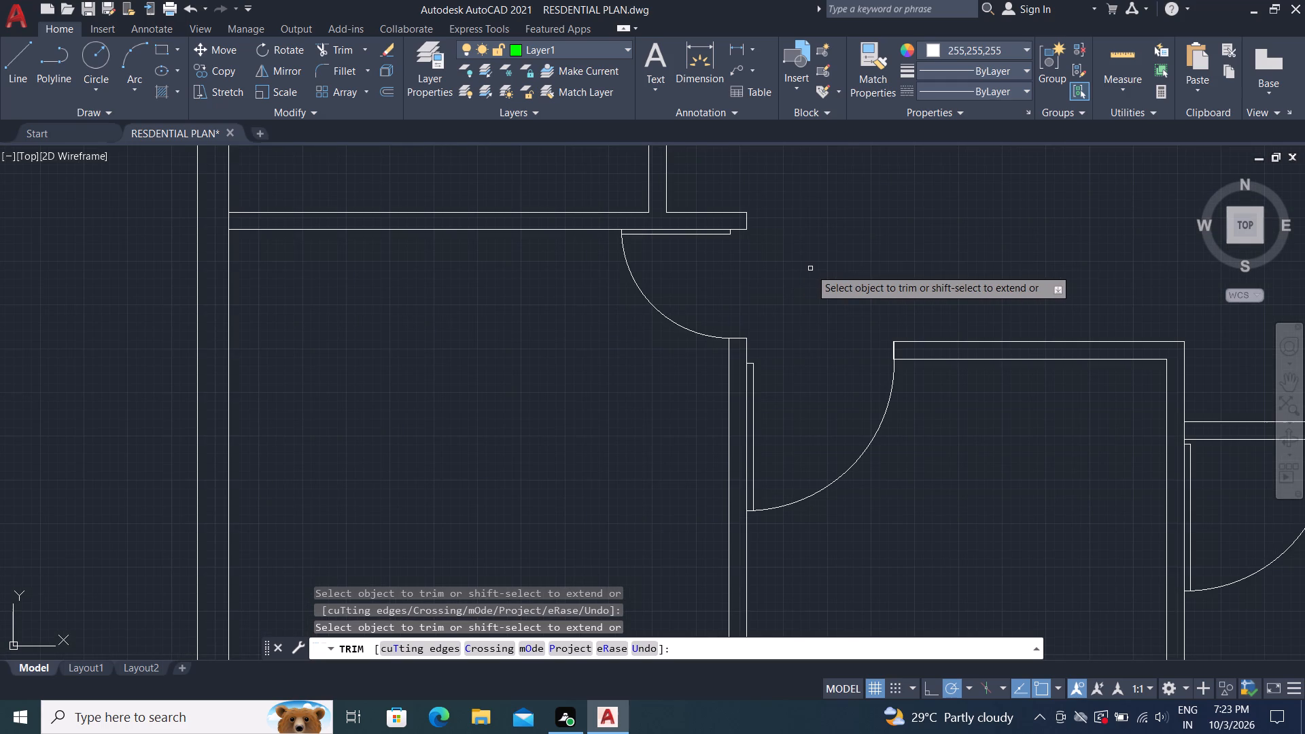
scroll(810, 268, down, 1)
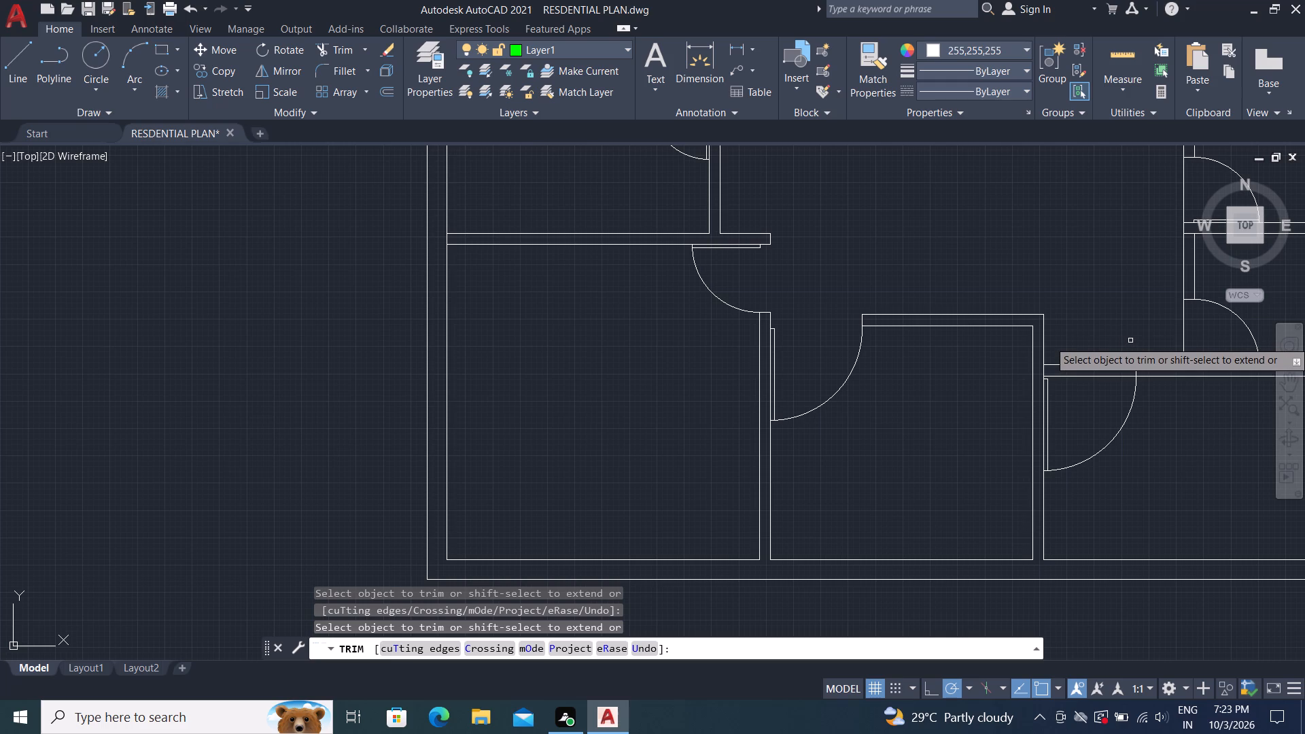
Trim the wall lines crossing the door opening in the top wall of the lower-right room.
drag(1095, 338, 1085, 372)
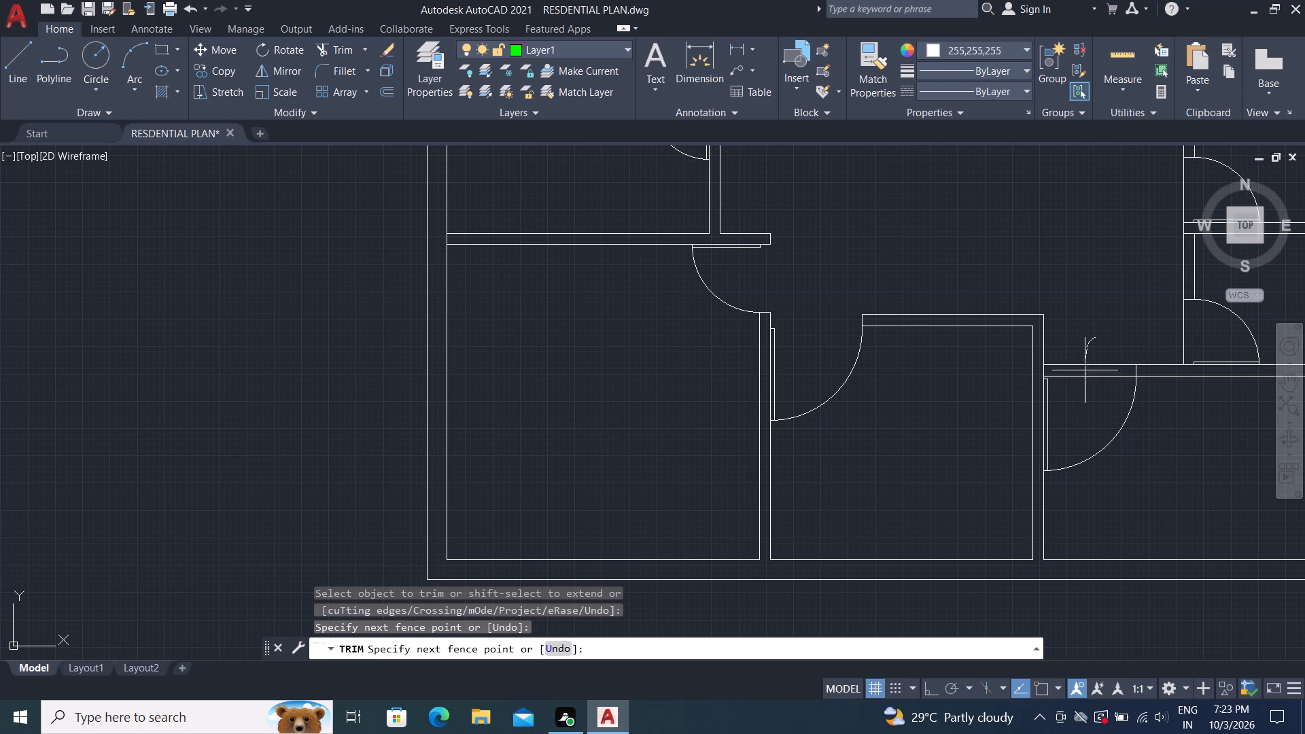
drag(1085, 372, 1085, 394)
Trim the wall lines crossing the door openings of the lowest and middle small rooms stacked along the right side.
scroll(1094, 334, down, 1)
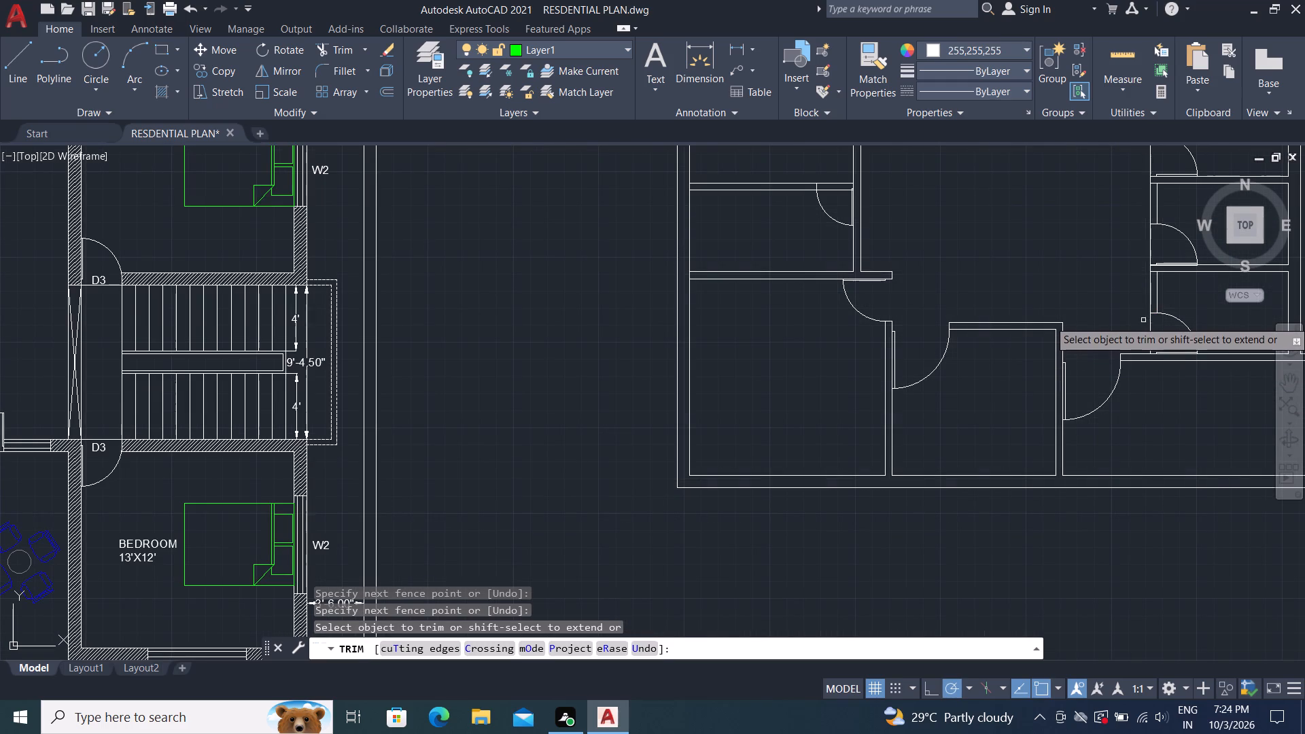
drag(1116, 330, 1145, 340)
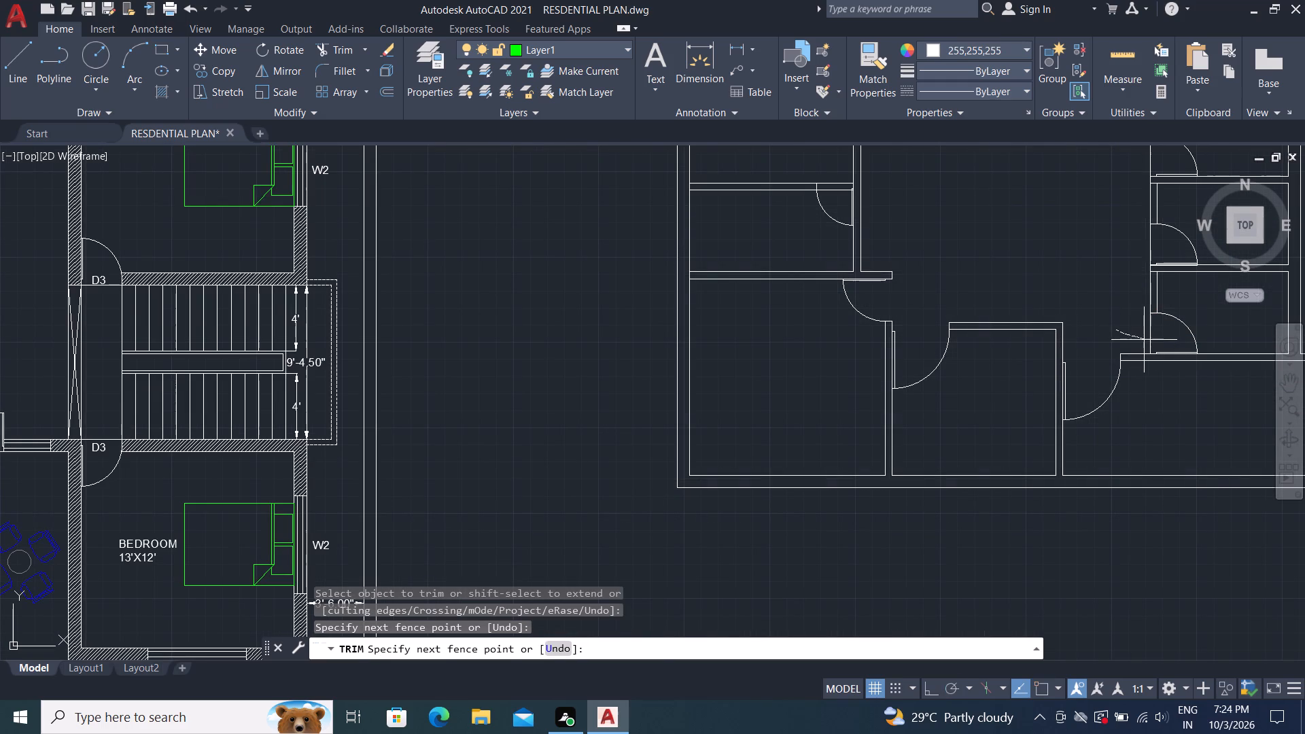
drag(1145, 340, 1172, 340)
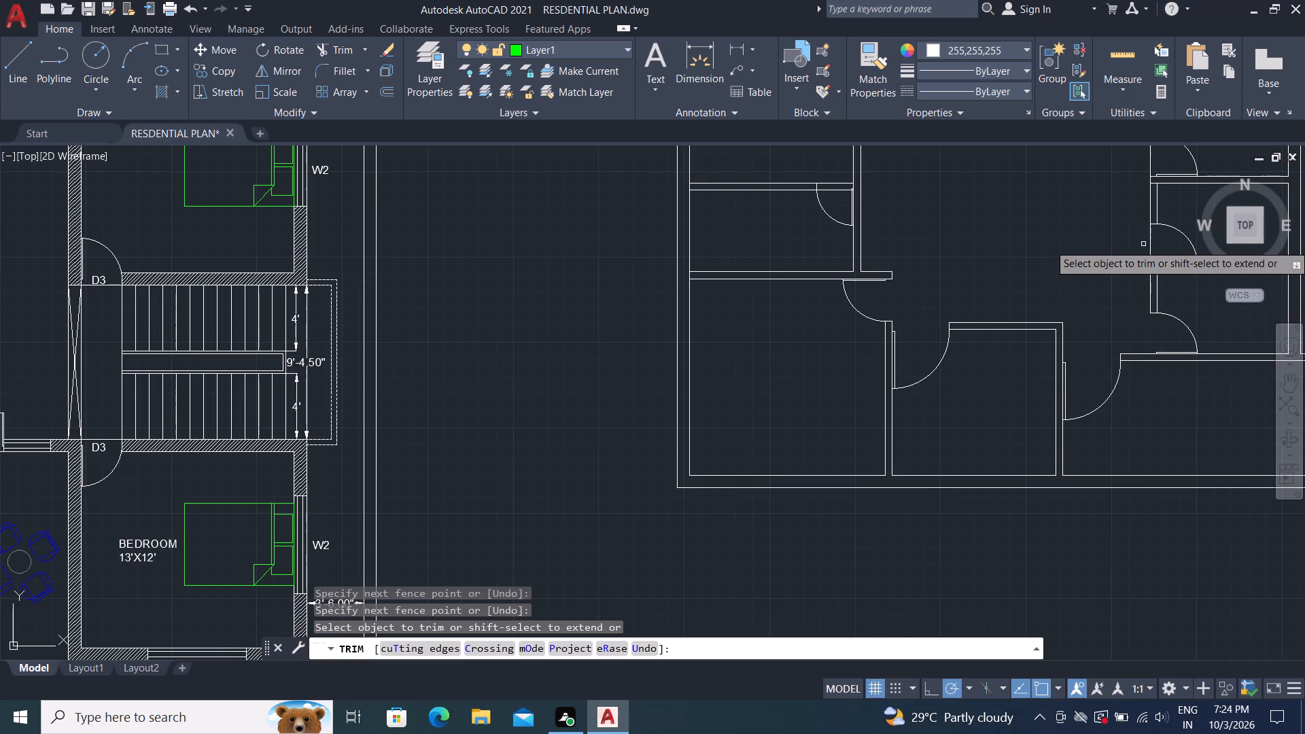
click(1149, 246)
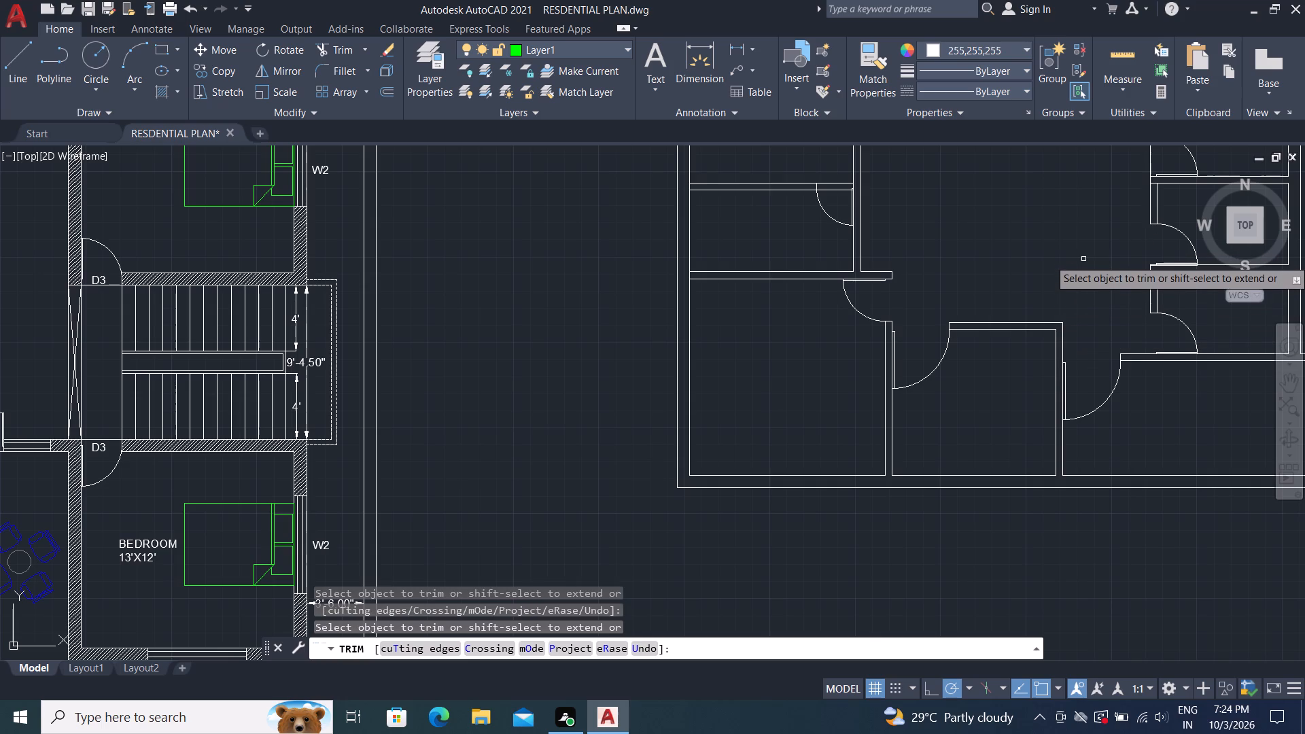
Trim the wall line crossing the door opening of the topmost of the three small right-side rooms.
scroll(1041, 252, down, 1)
scroll(1090, 187, up, 2)
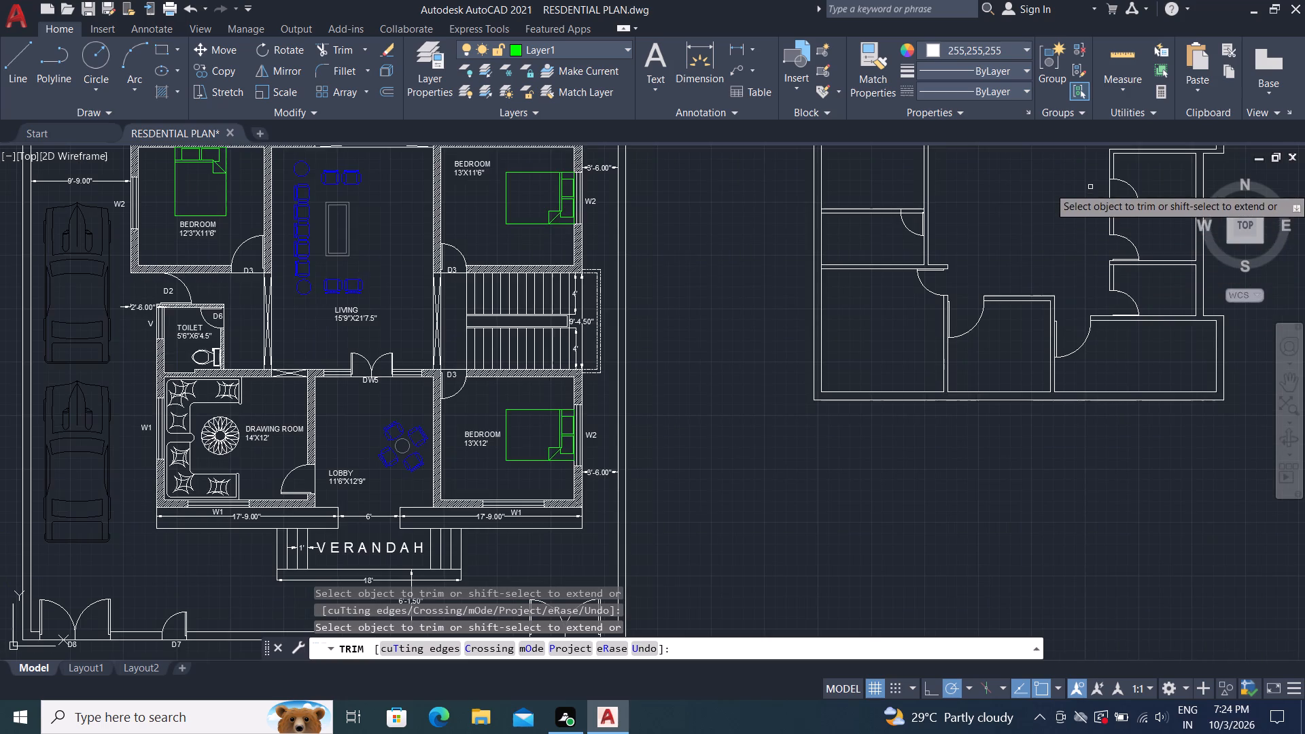
scroll(1042, 203, down, 4)
scroll(1037, 164, up, 2)
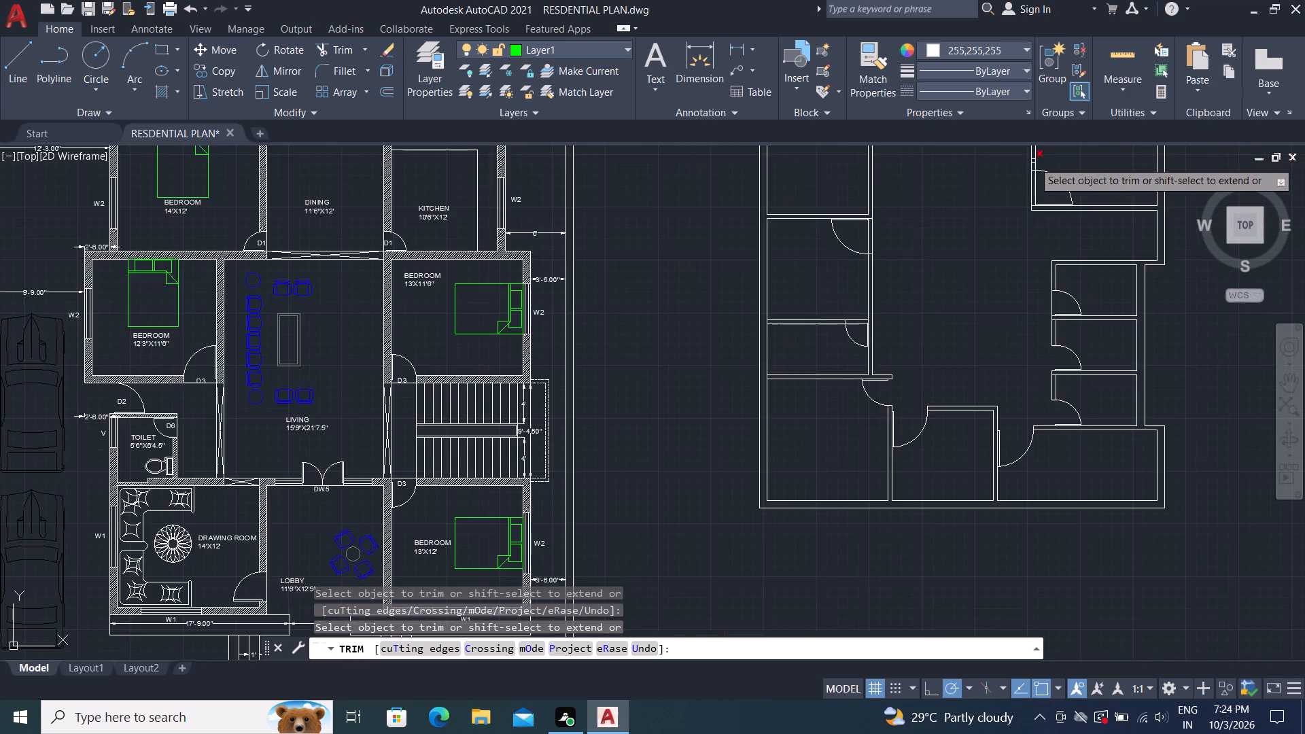
scroll(1033, 161, up, 2)
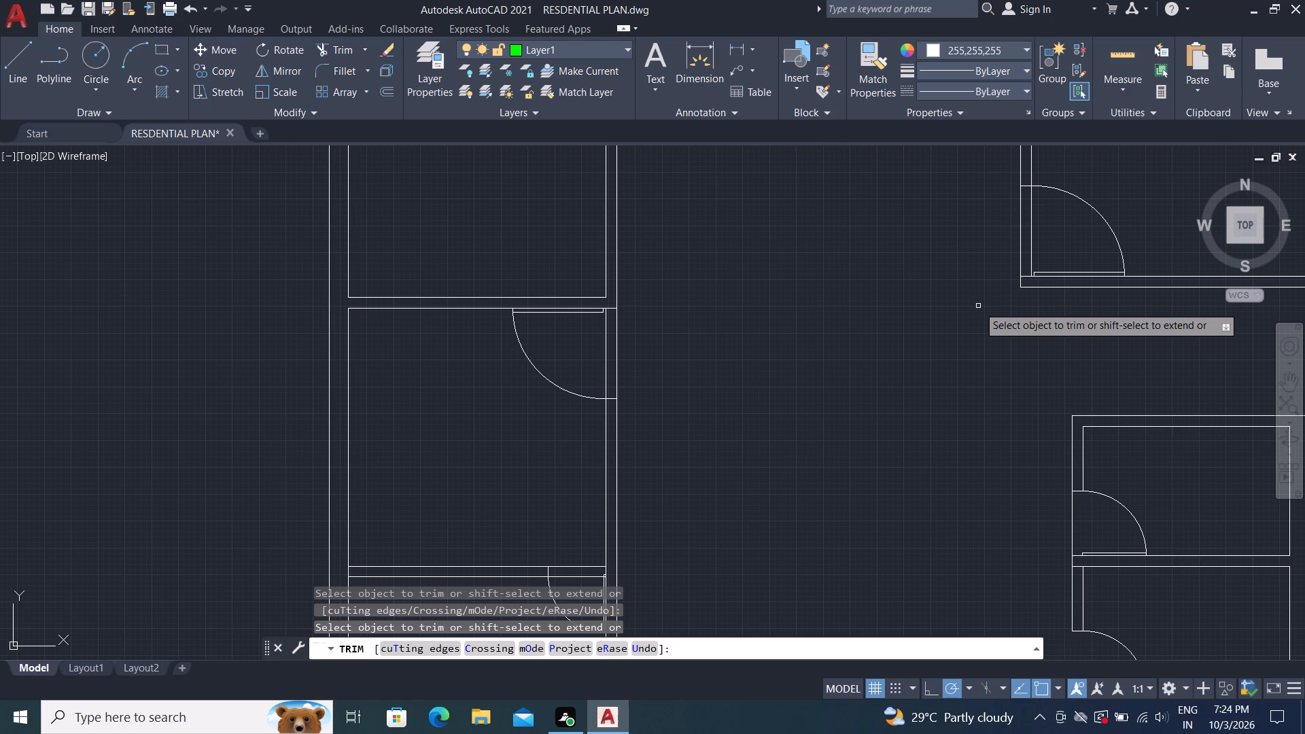
scroll(979, 302, down, 2)
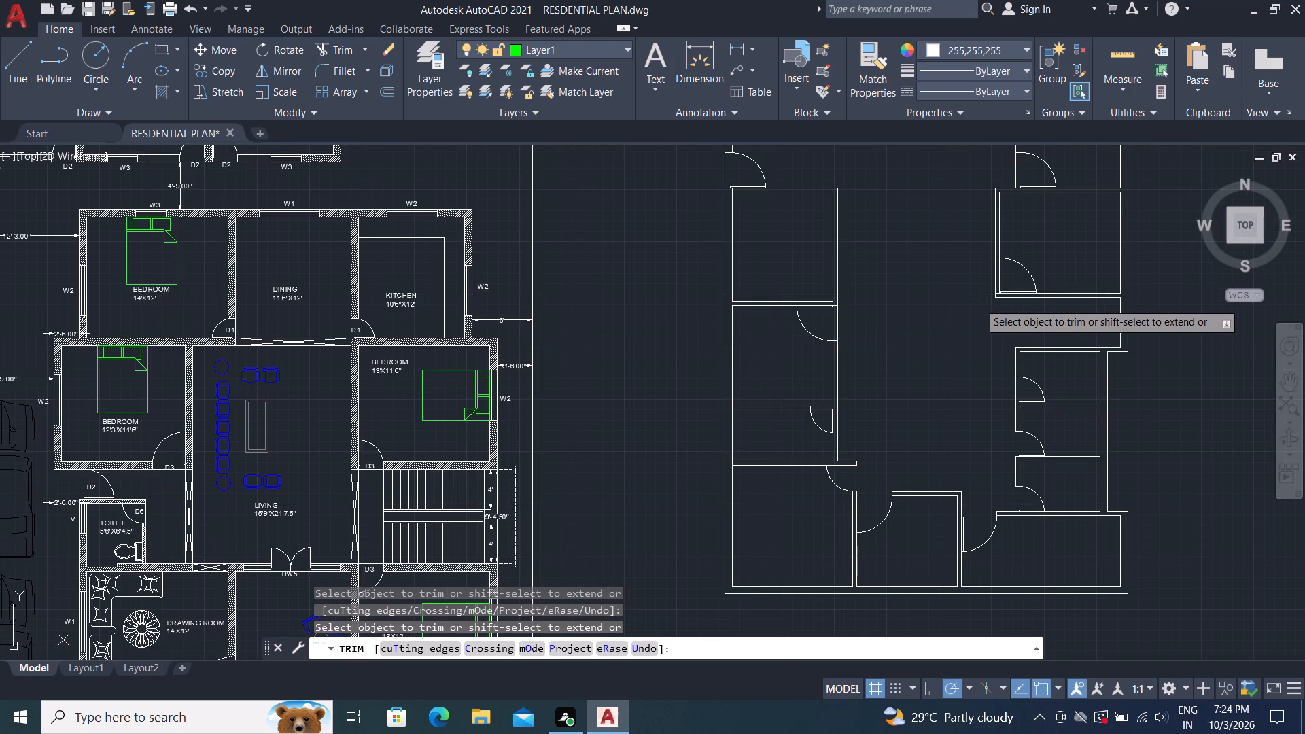
click(1026, 385)
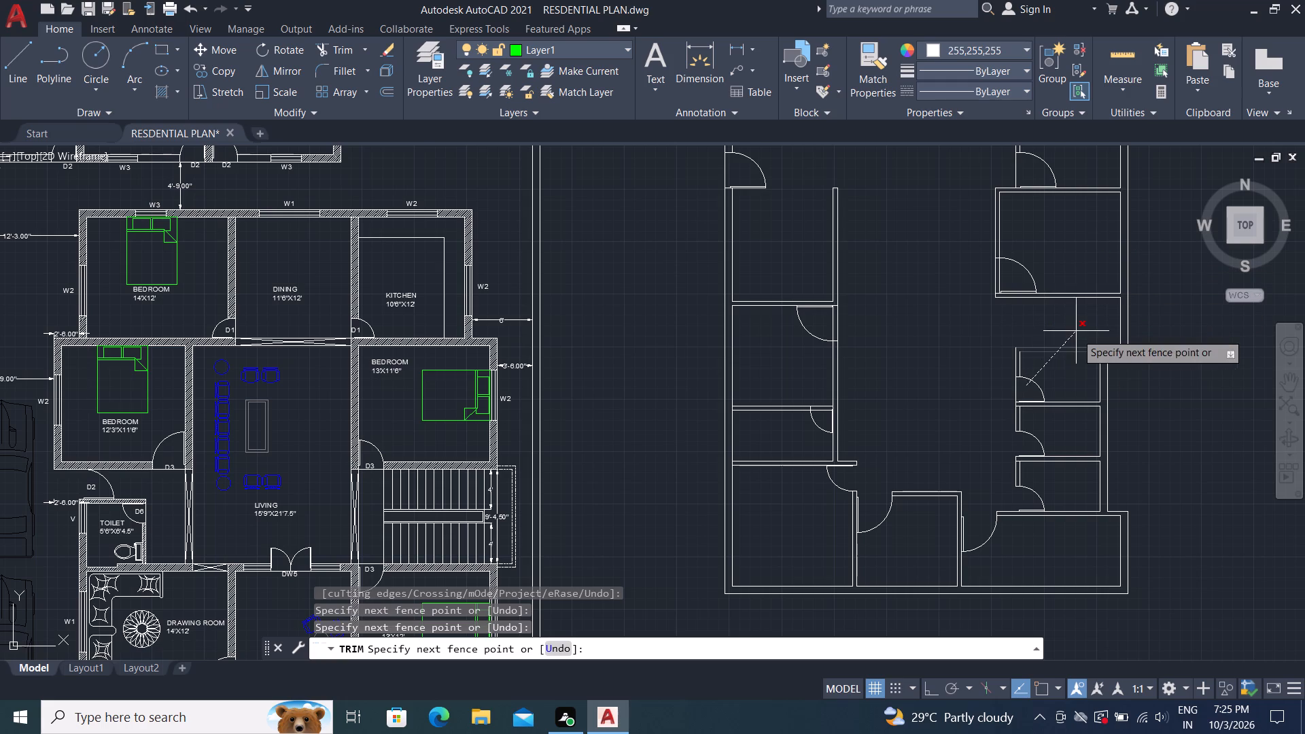
key(Escape)
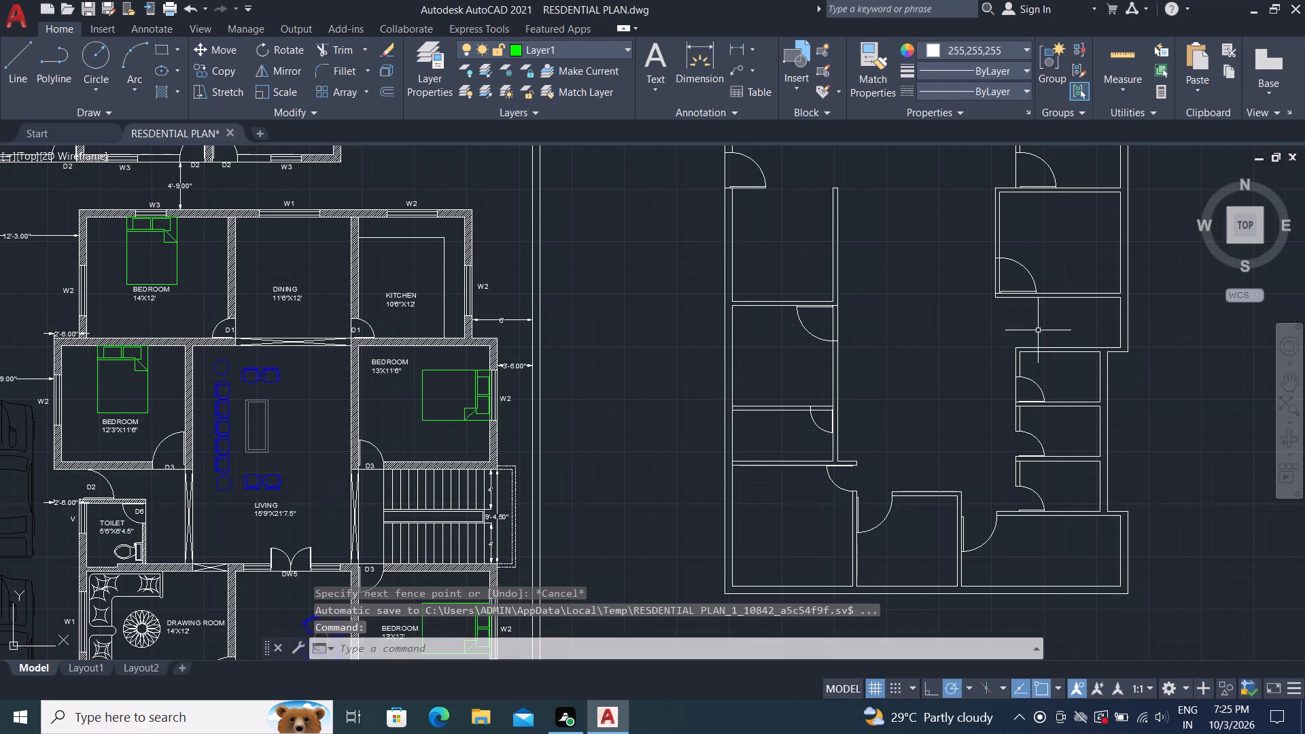
text(tr)
key(space)
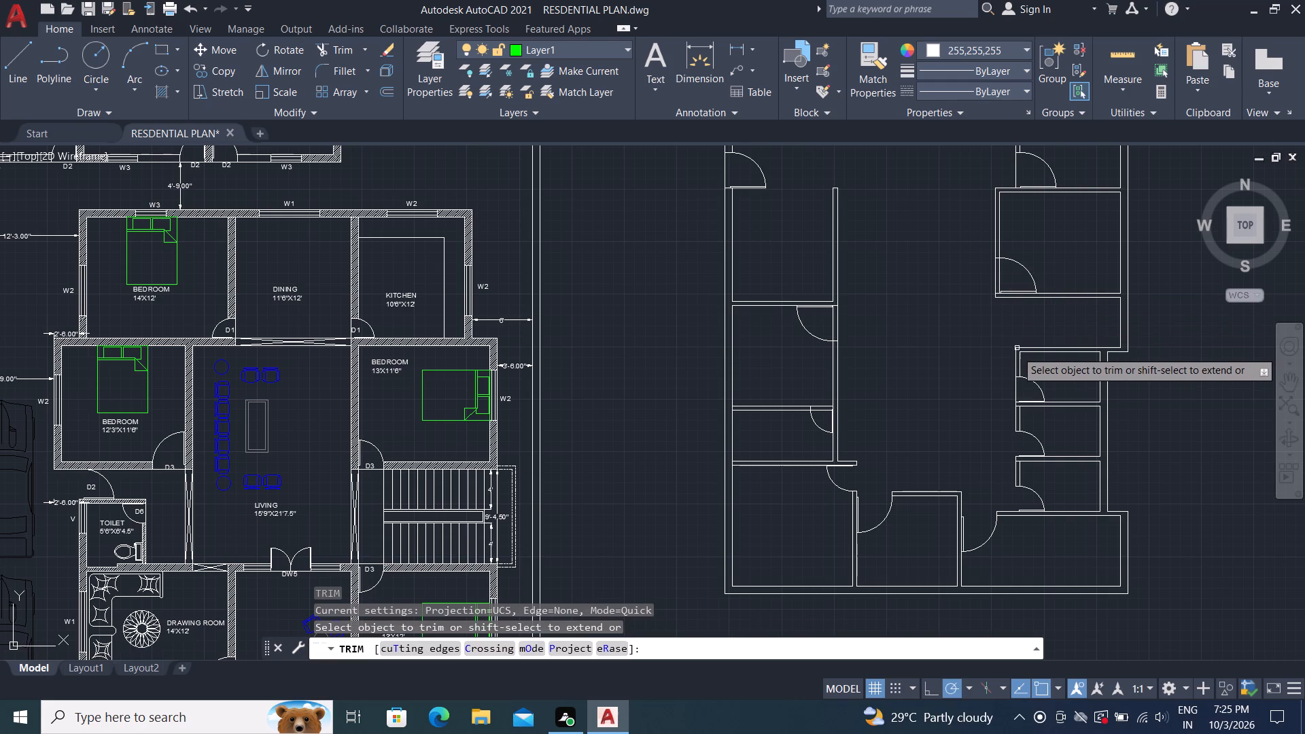
click(1017, 390)
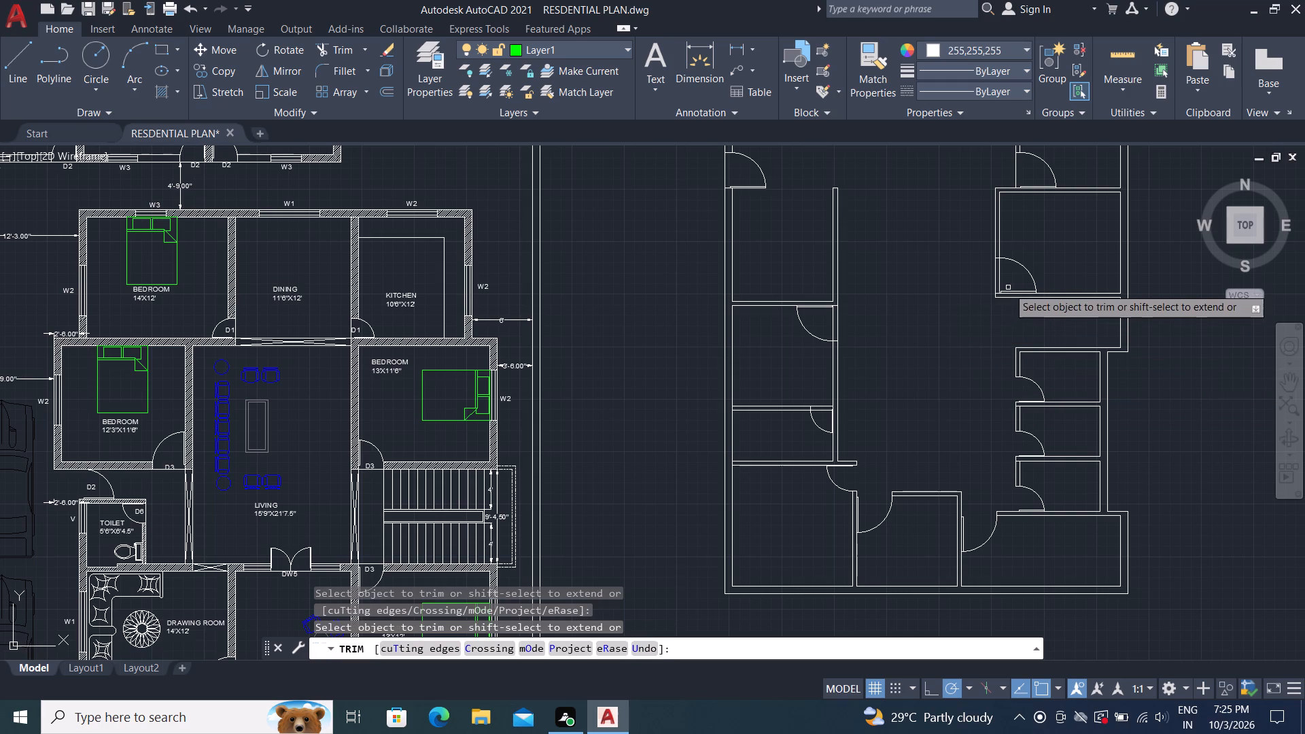
Trim the wall lines crossing the door openings of the two larger rooms at the plan's upper right.
scroll(1008, 281, up, 1)
drag(1008, 281, 976, 288)
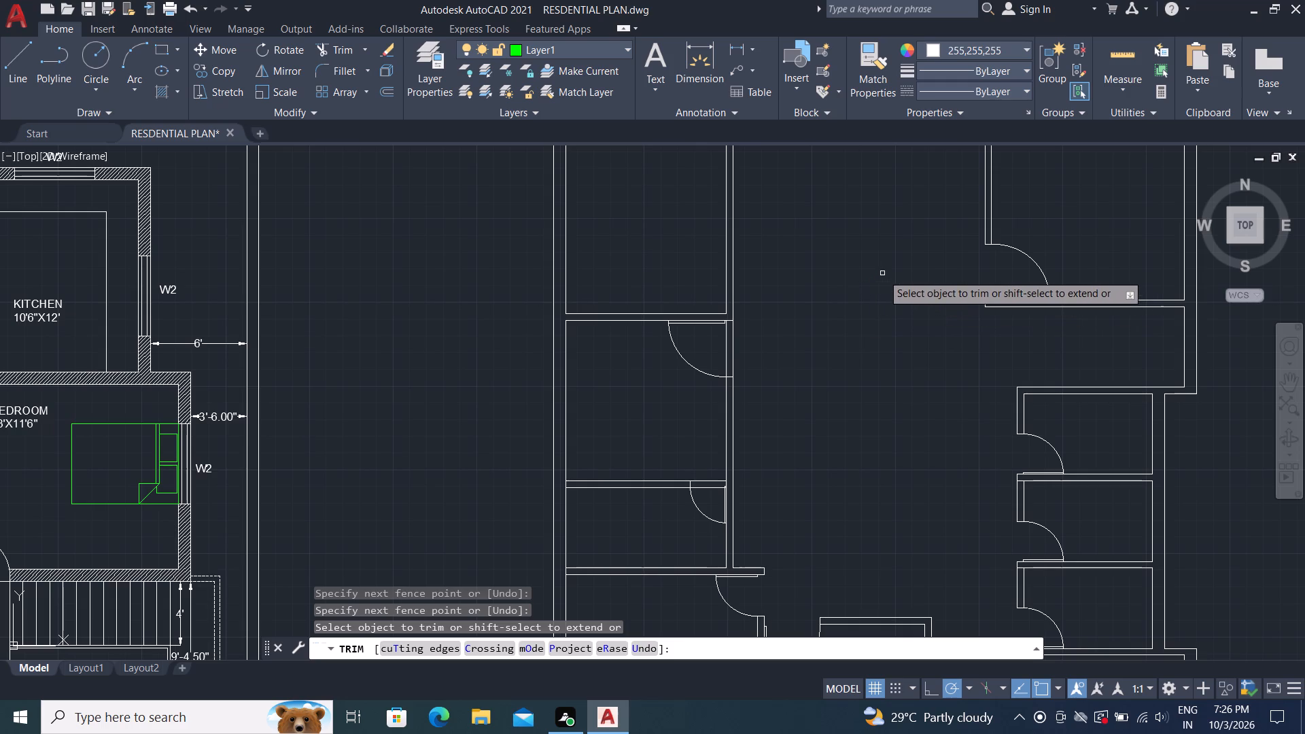
scroll(893, 237, down, 1)
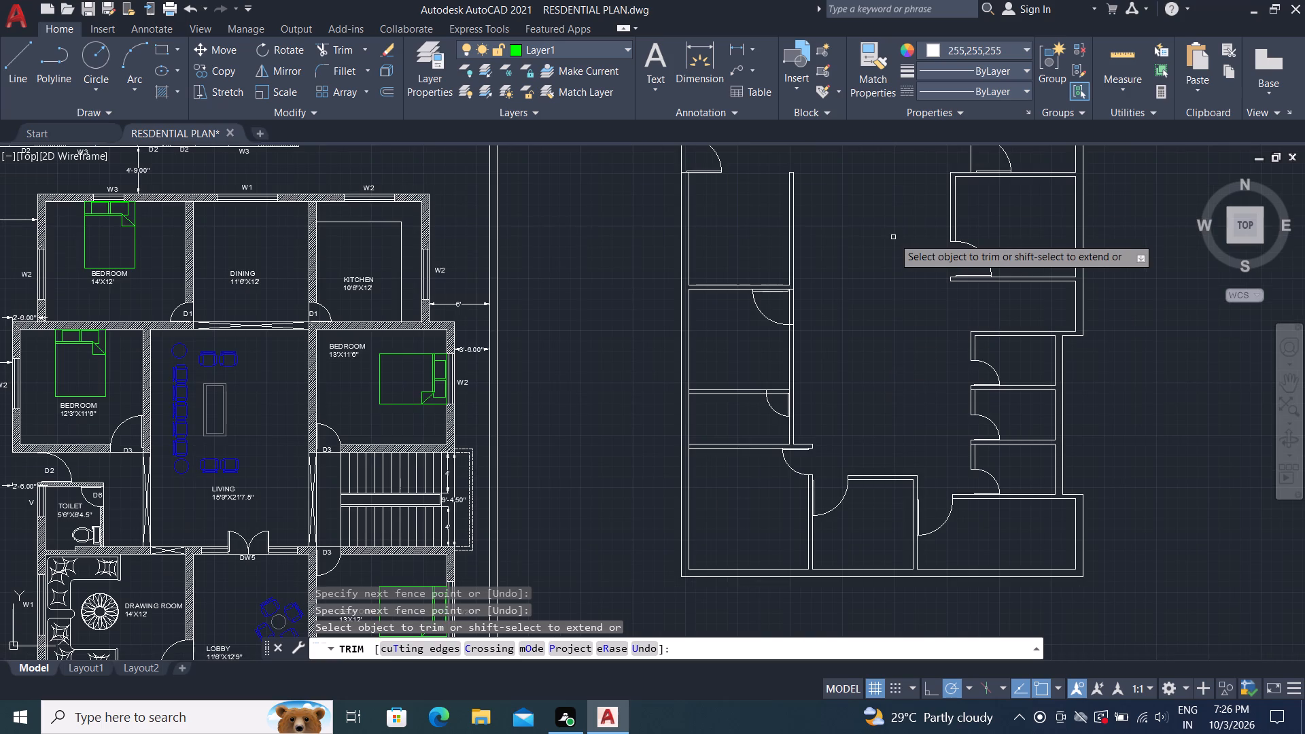
scroll(918, 287, down, 2)
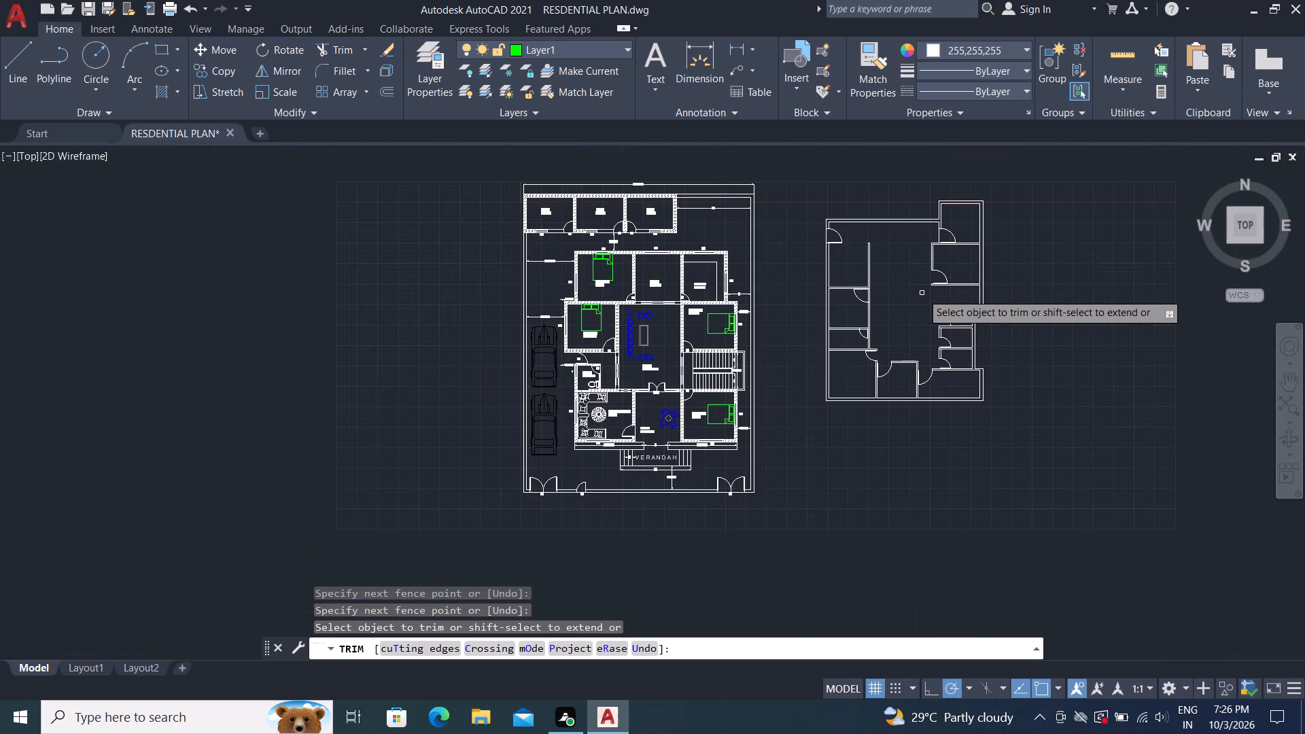
scroll(941, 241, up, 4)
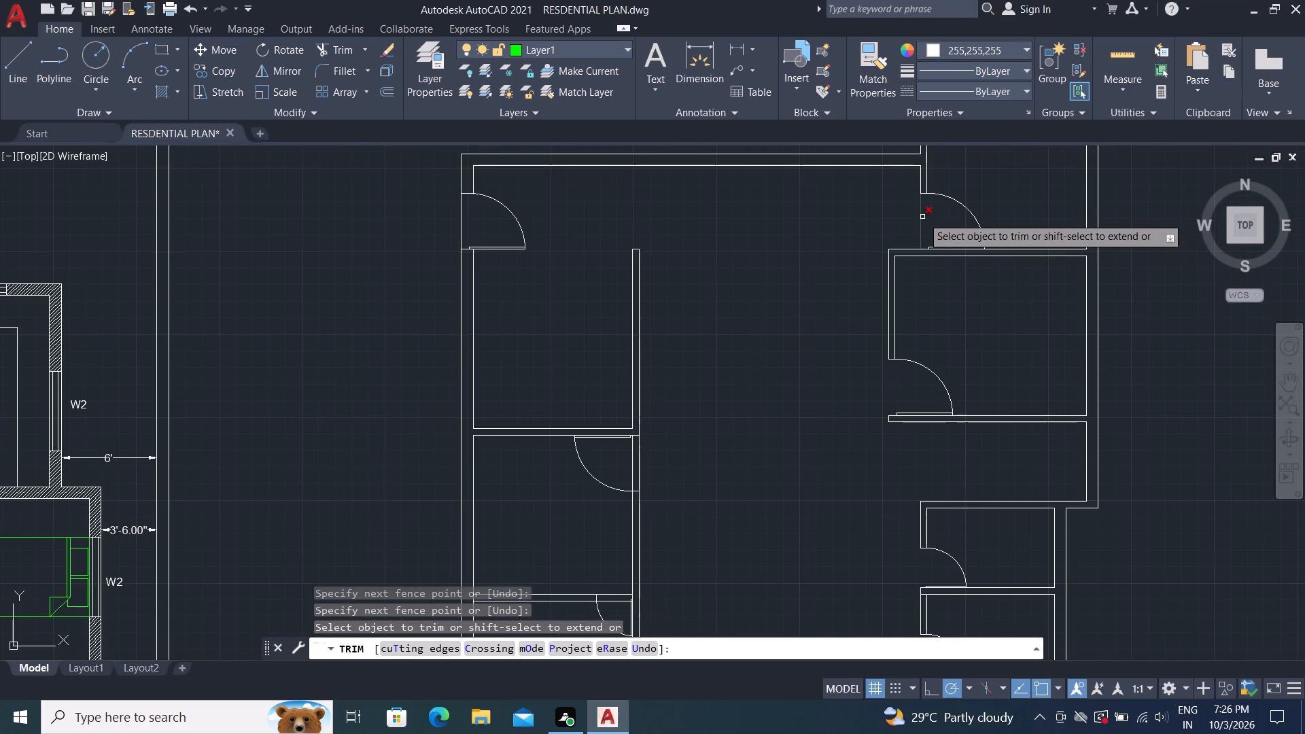
click(922, 217)
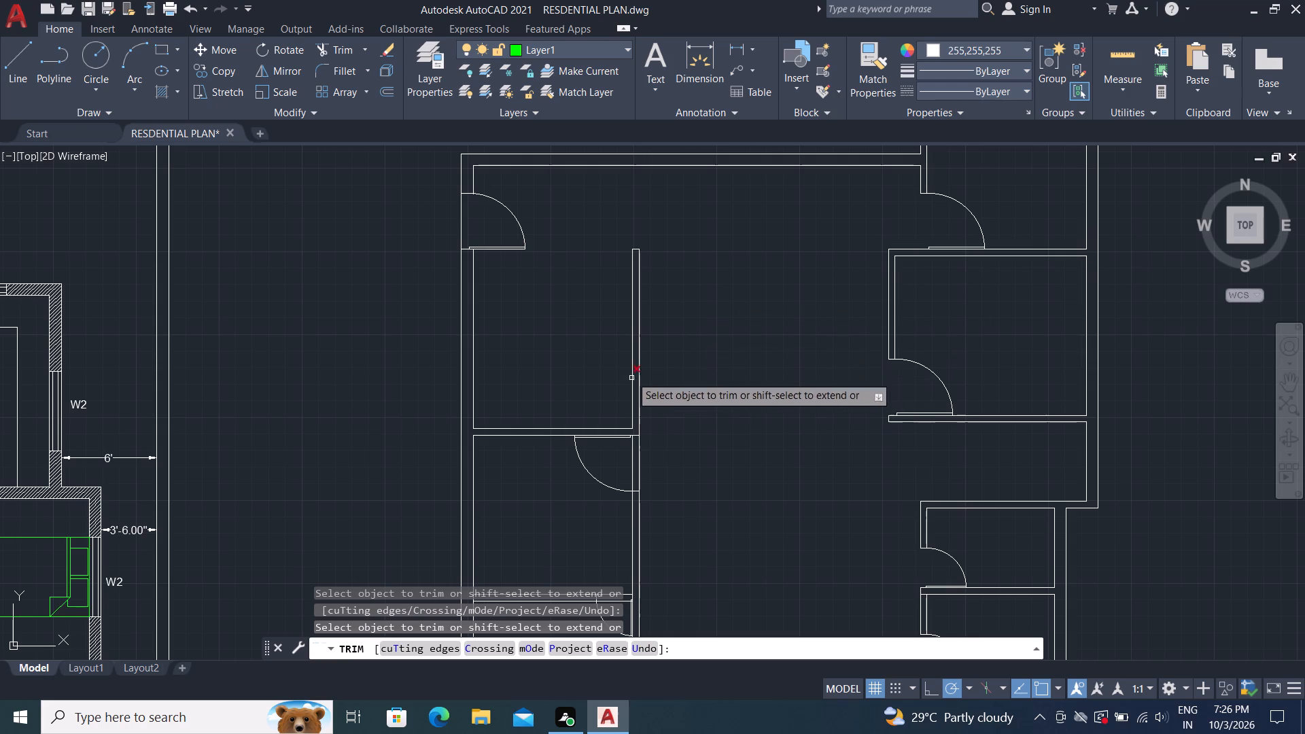
Trim the wall lines across the door opening of the left-side room directly above the narrow room.
click(612, 462)
click(654, 459)
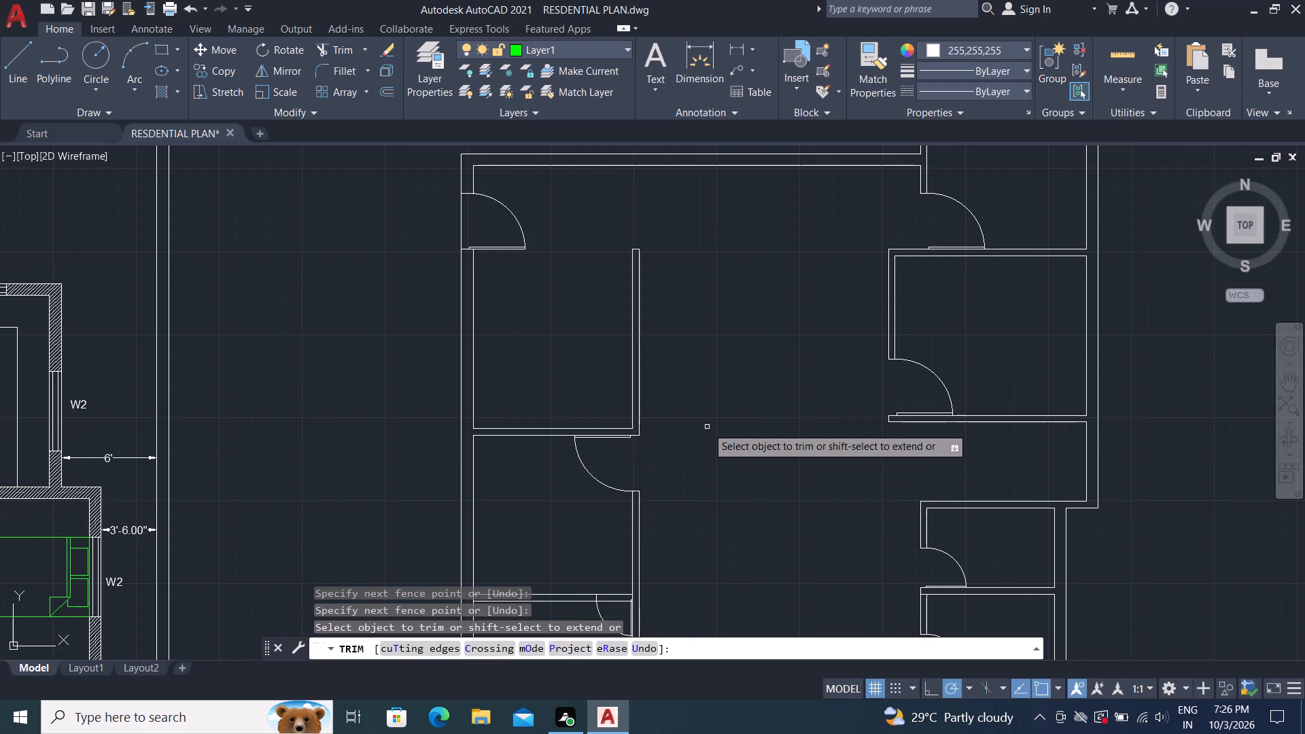
Trim the wall line across the narrow left-side room's door opening and the short leftover line at the door leaf's hinge end.
scroll(707, 427, down, 1)
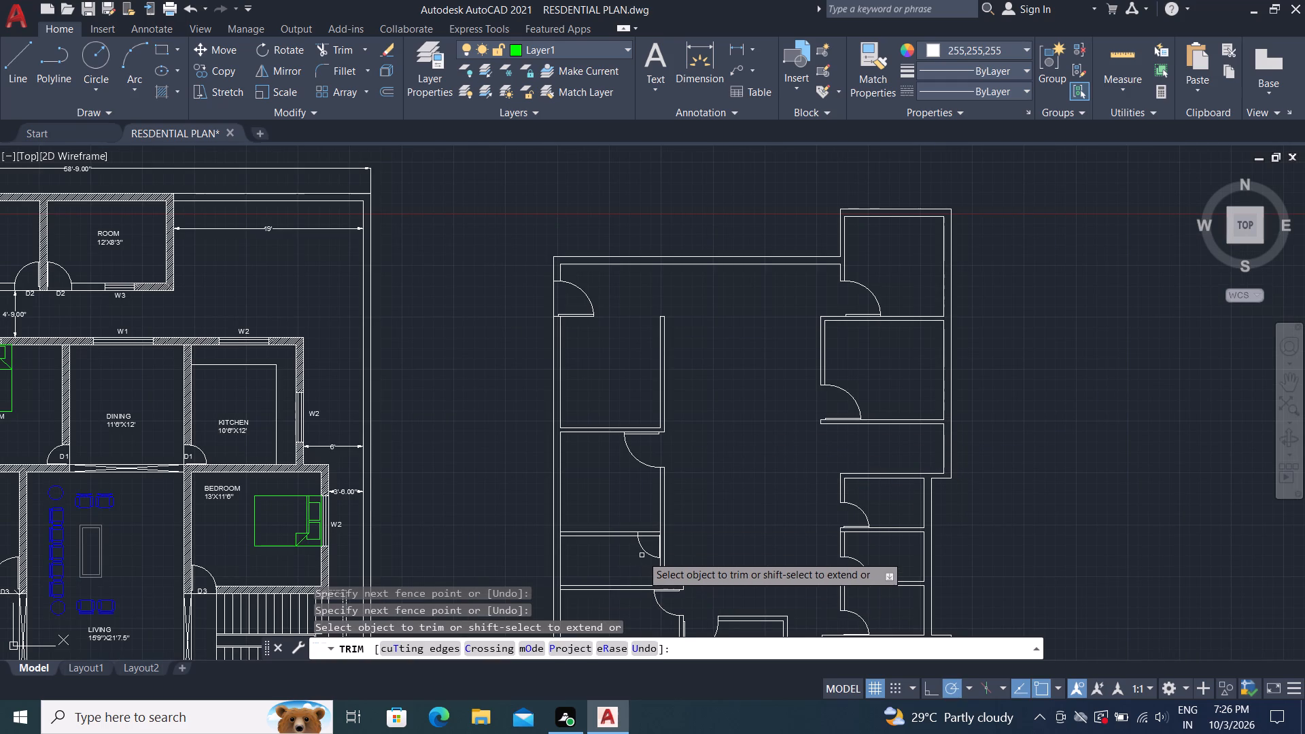
scroll(642, 555, up, 3)
click(661, 520)
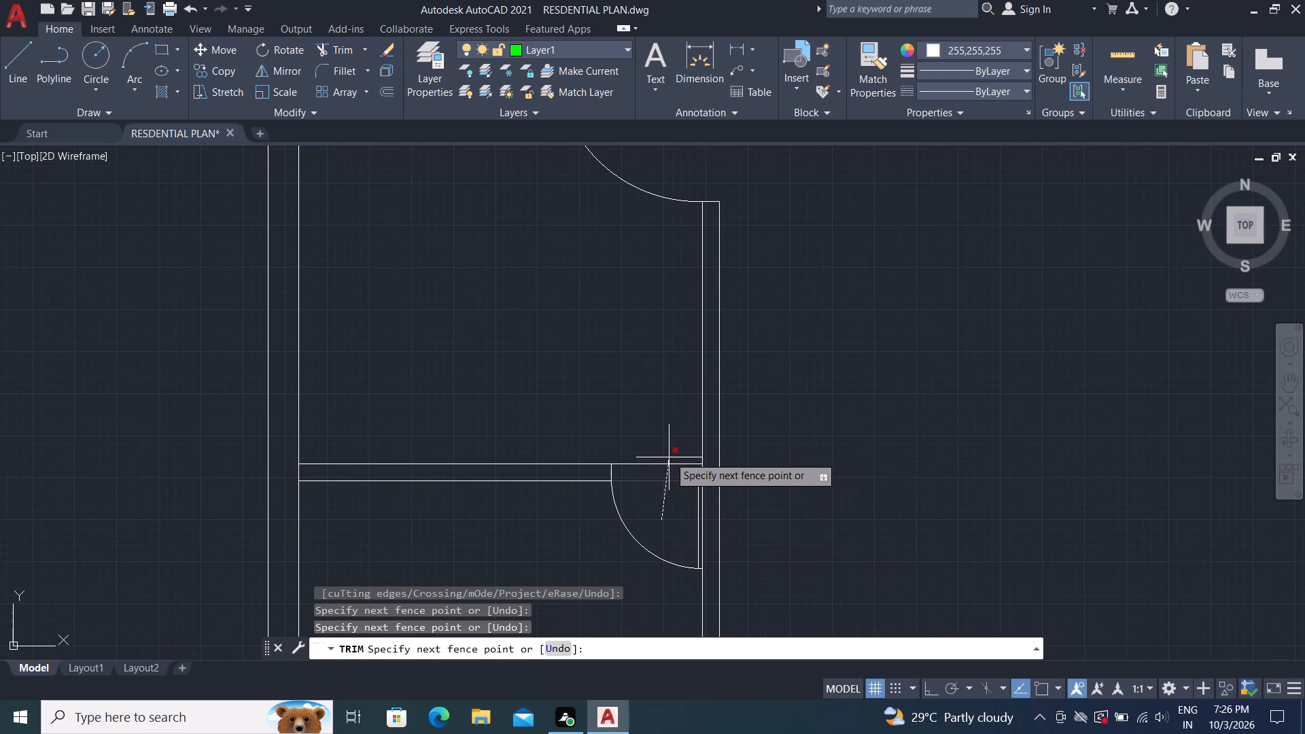
click(666, 416)
scroll(703, 491, up, 4)
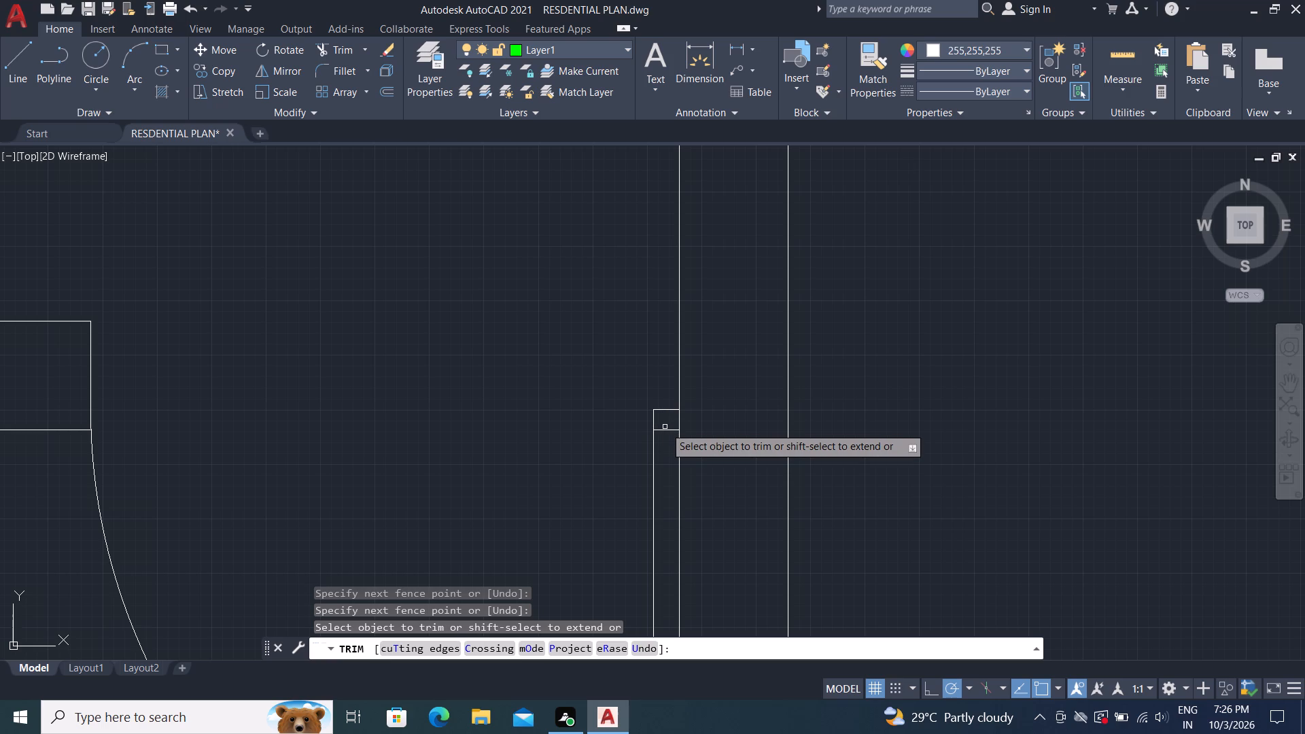
click(665, 429)
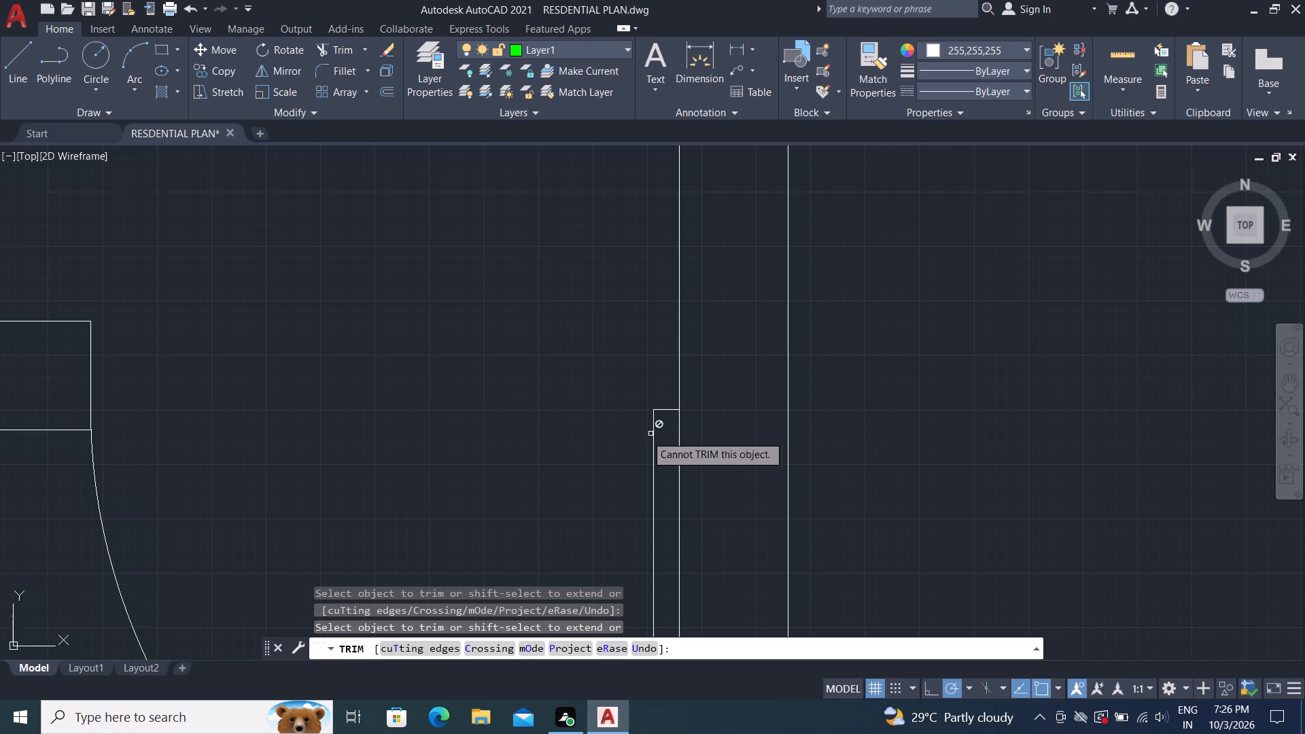
scroll(599, 334, down, 2)
scroll(574, 259, down, 3)
scroll(716, 349, down, 1)
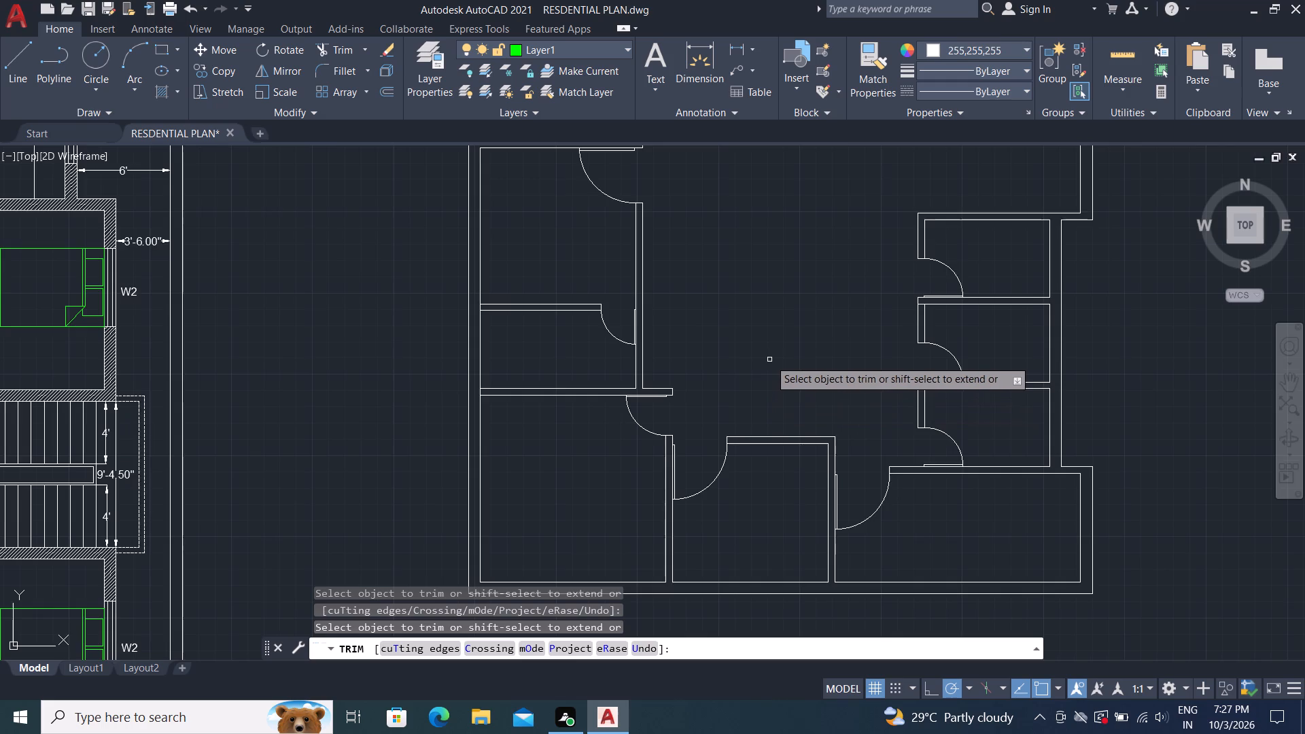
scroll(770, 360, down, 1)
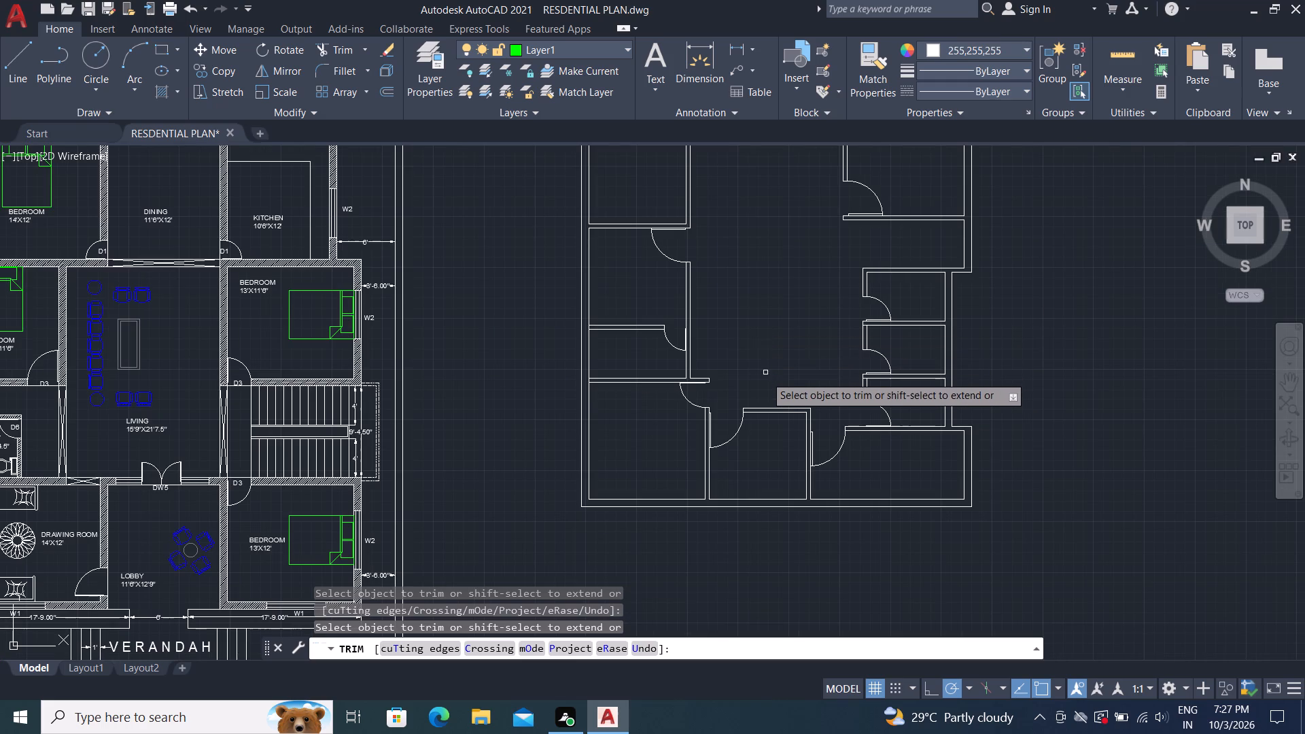
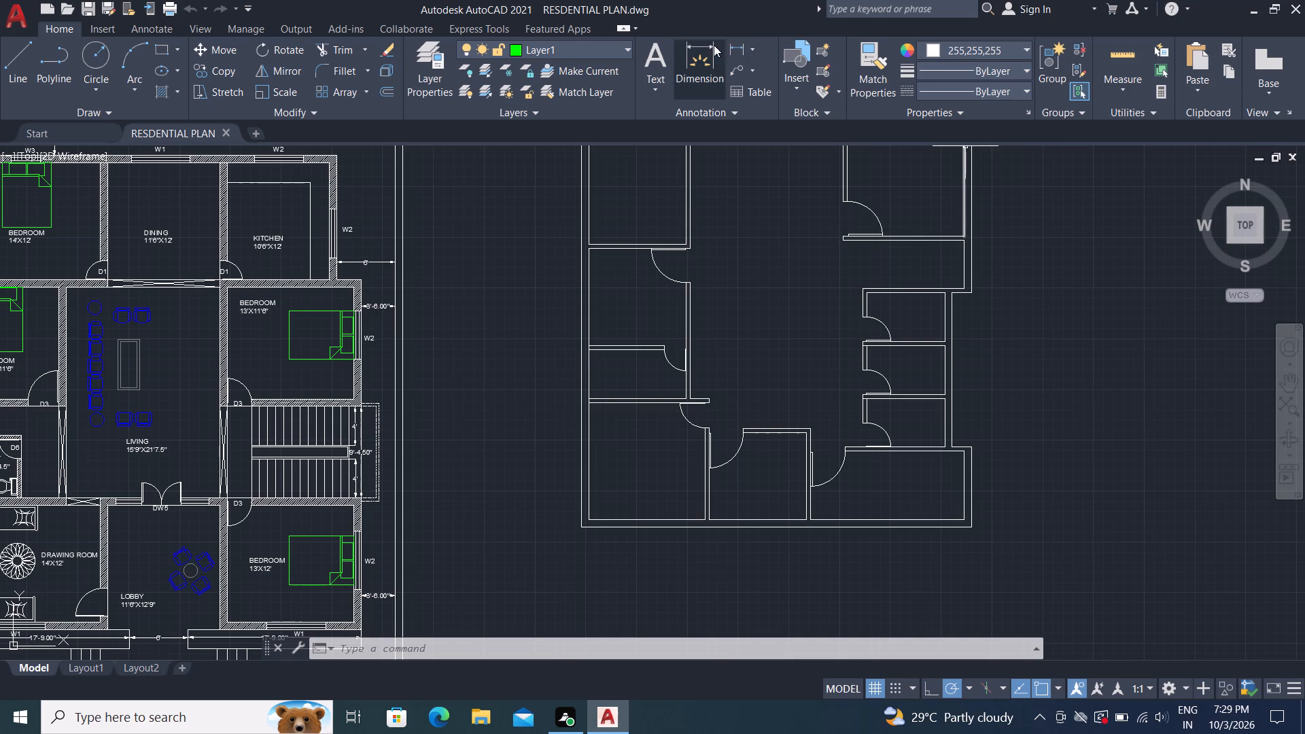
Add a horizontal linear dimension across the door opening of the bottom-right room, placed along the wall line.
click(737, 43)
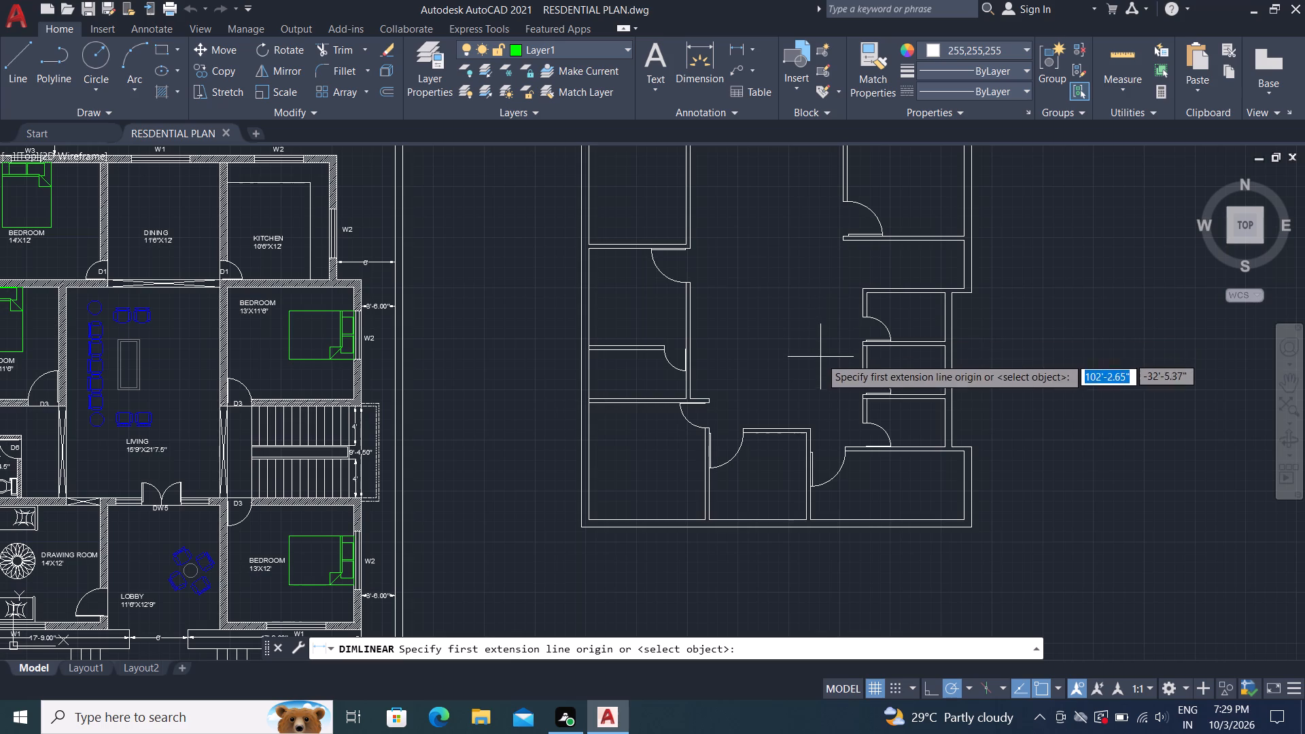
scroll(837, 464, up, 3)
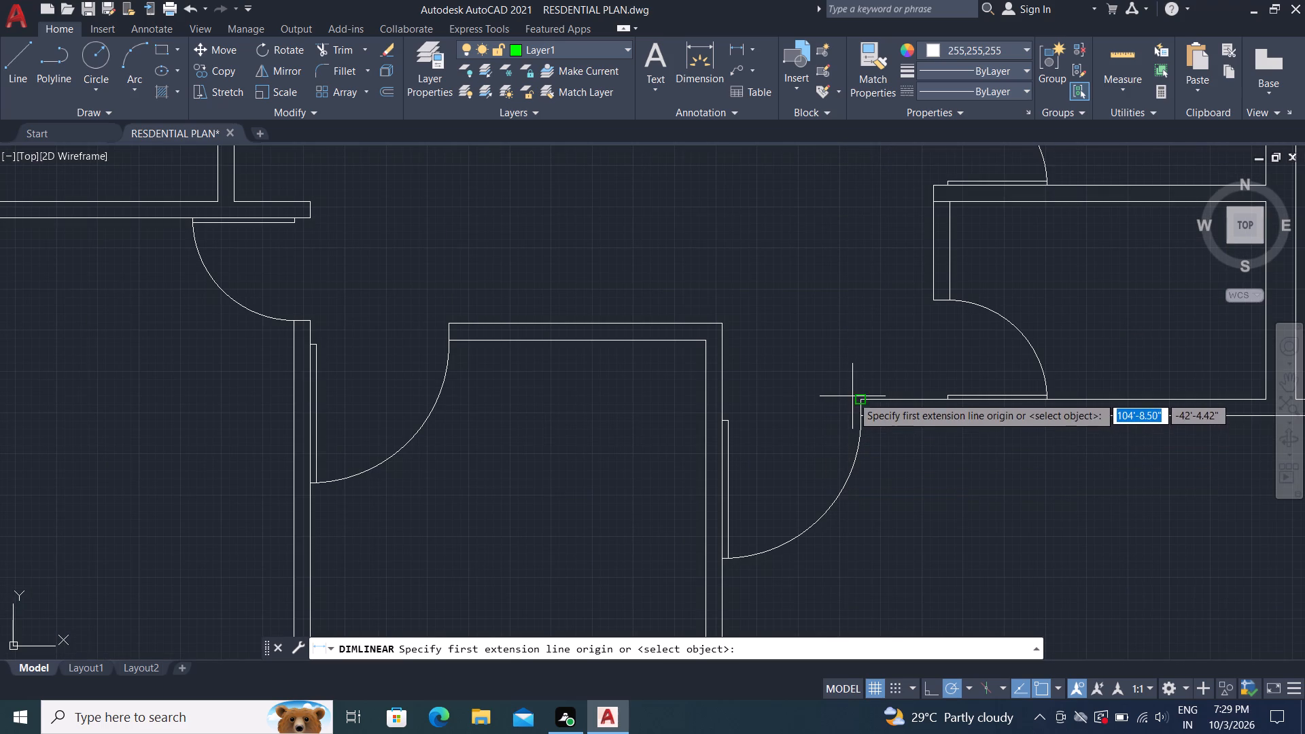
click(865, 398)
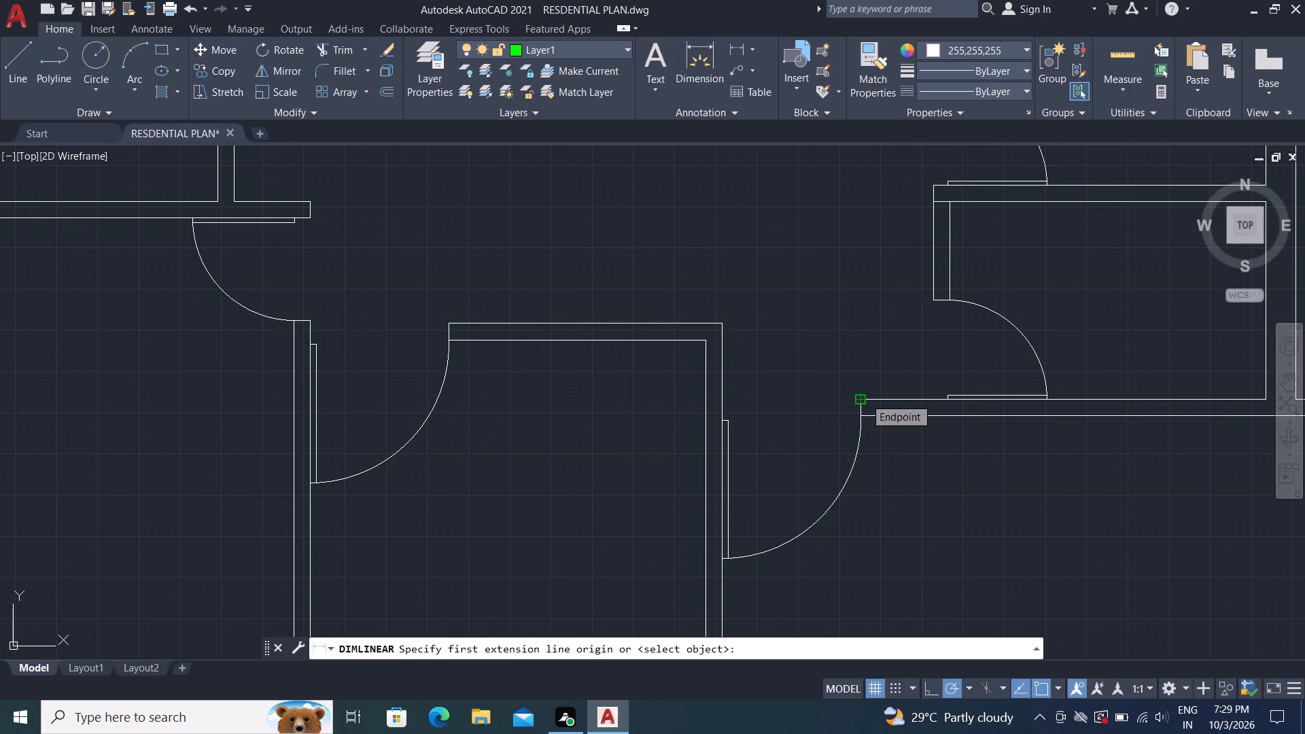
click(721, 400)
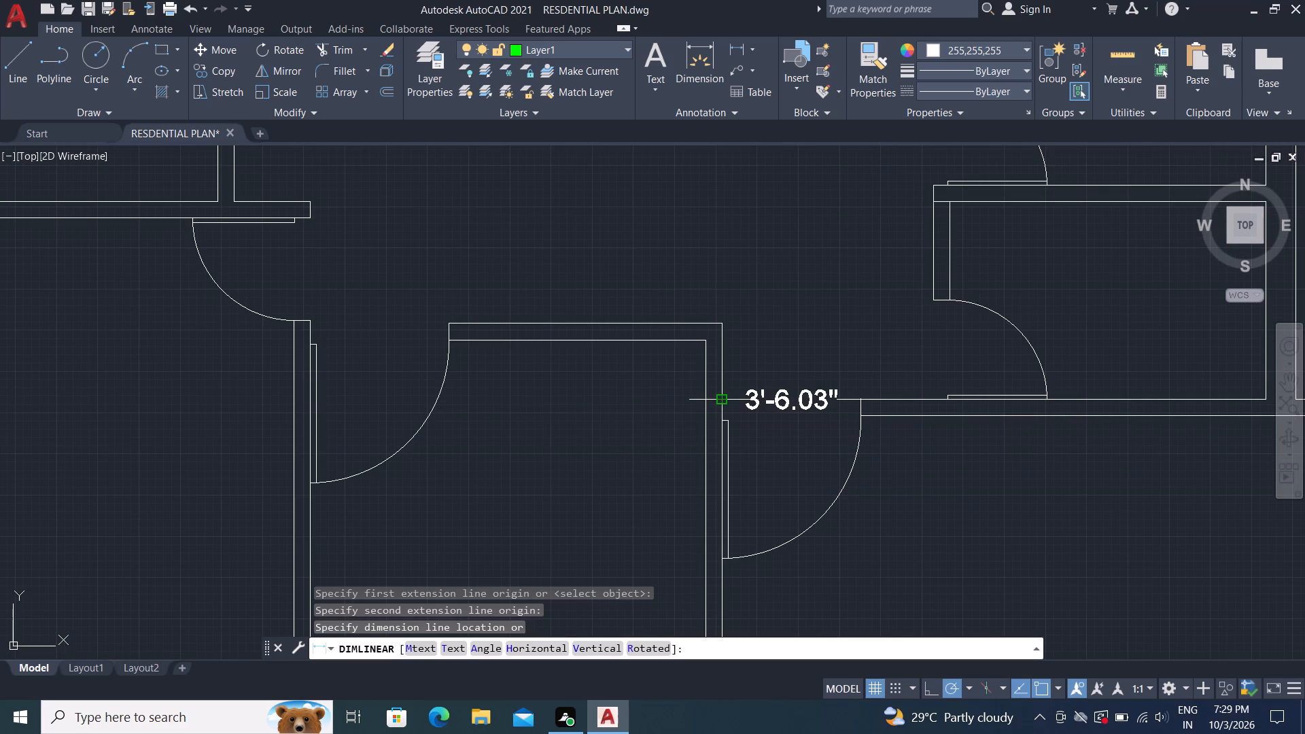
scroll(721, 400, up, 3)
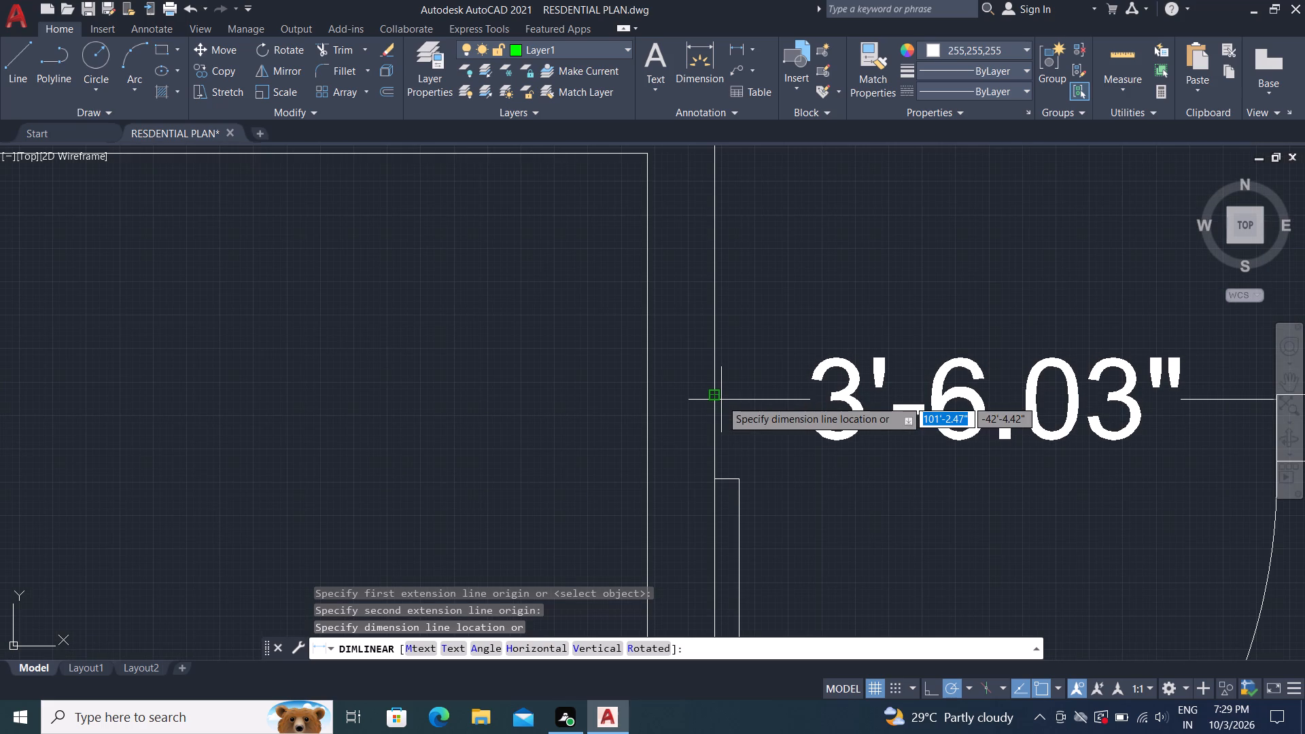
scroll(721, 400, down, 1)
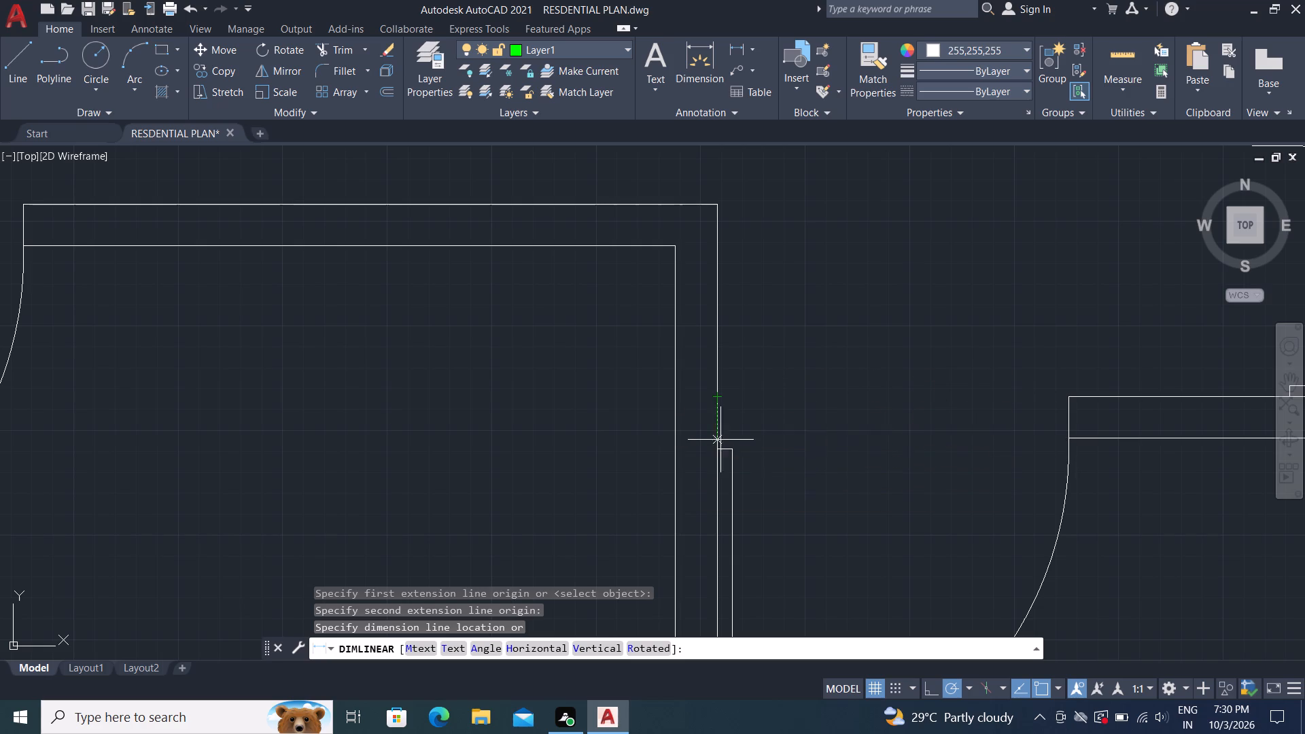
click(718, 397)
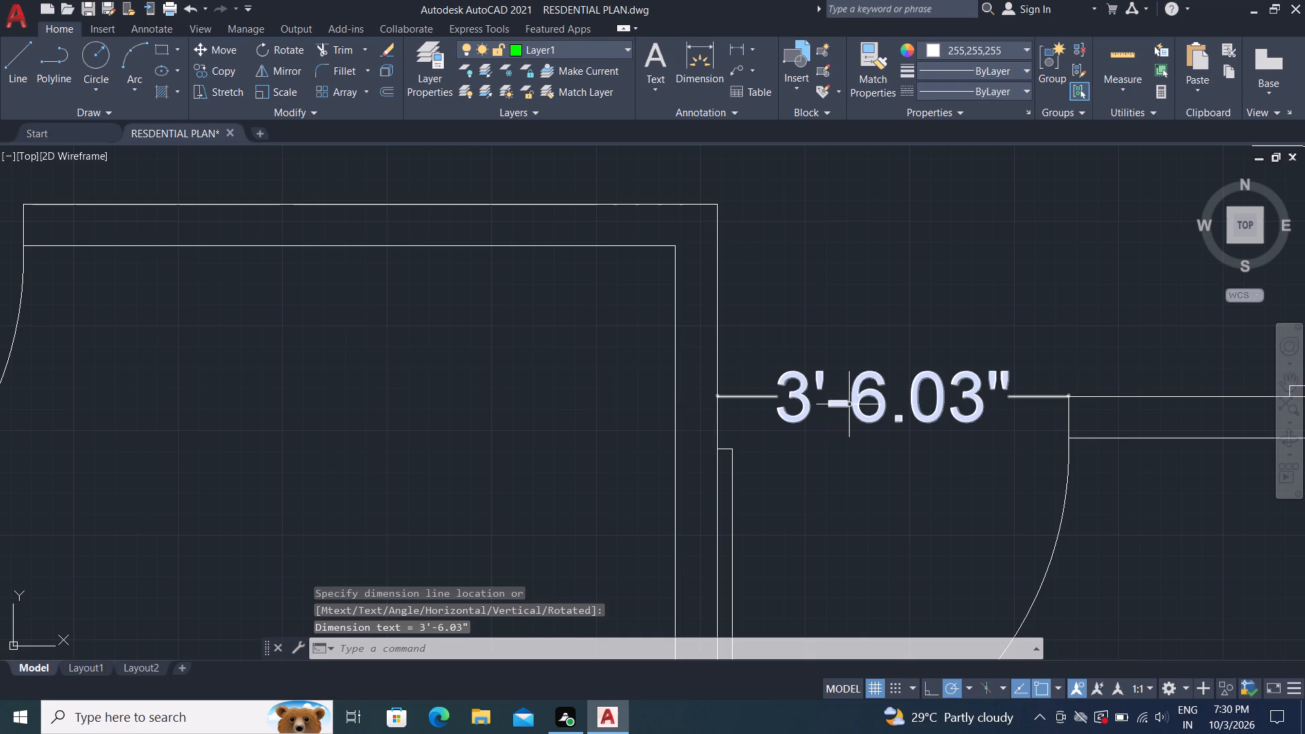
Override the text of the bottom-right room's door opening dimension with 3'6".
double_click(849, 404)
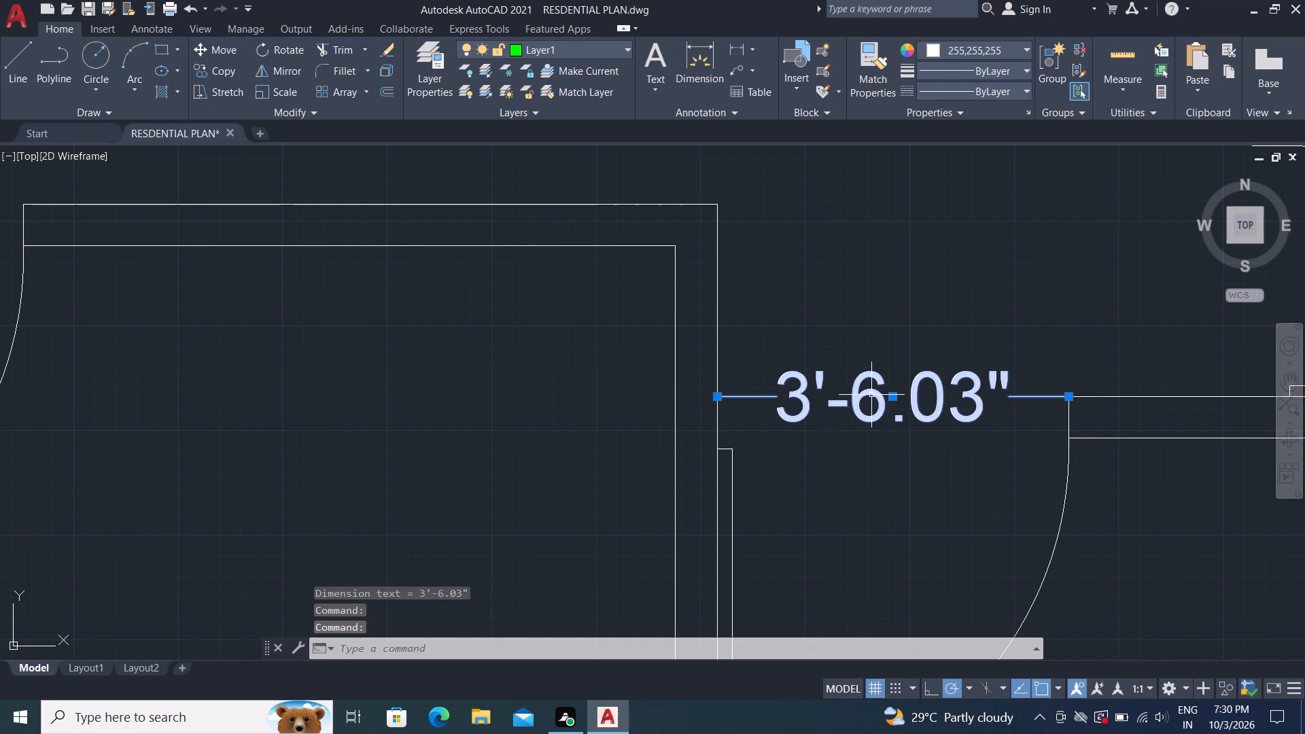
triple_click(871, 395)
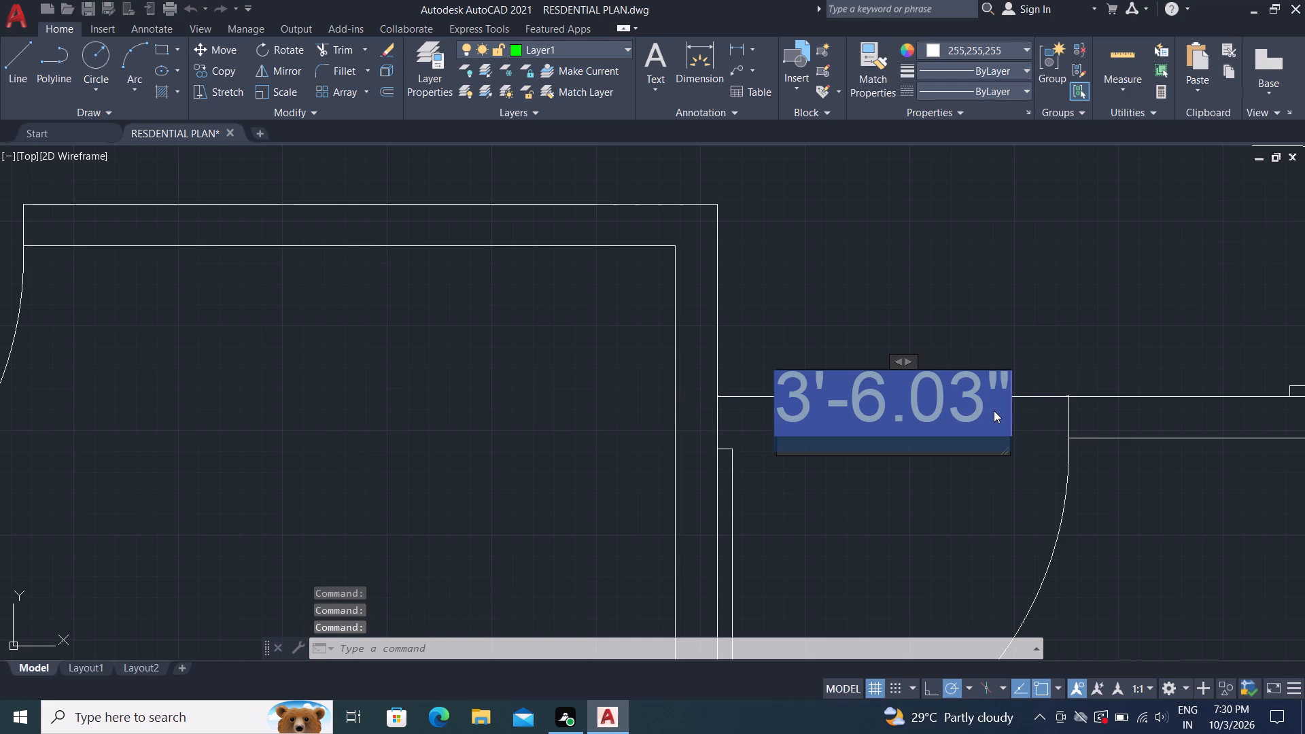
click(994, 410)
key(BackSpace)
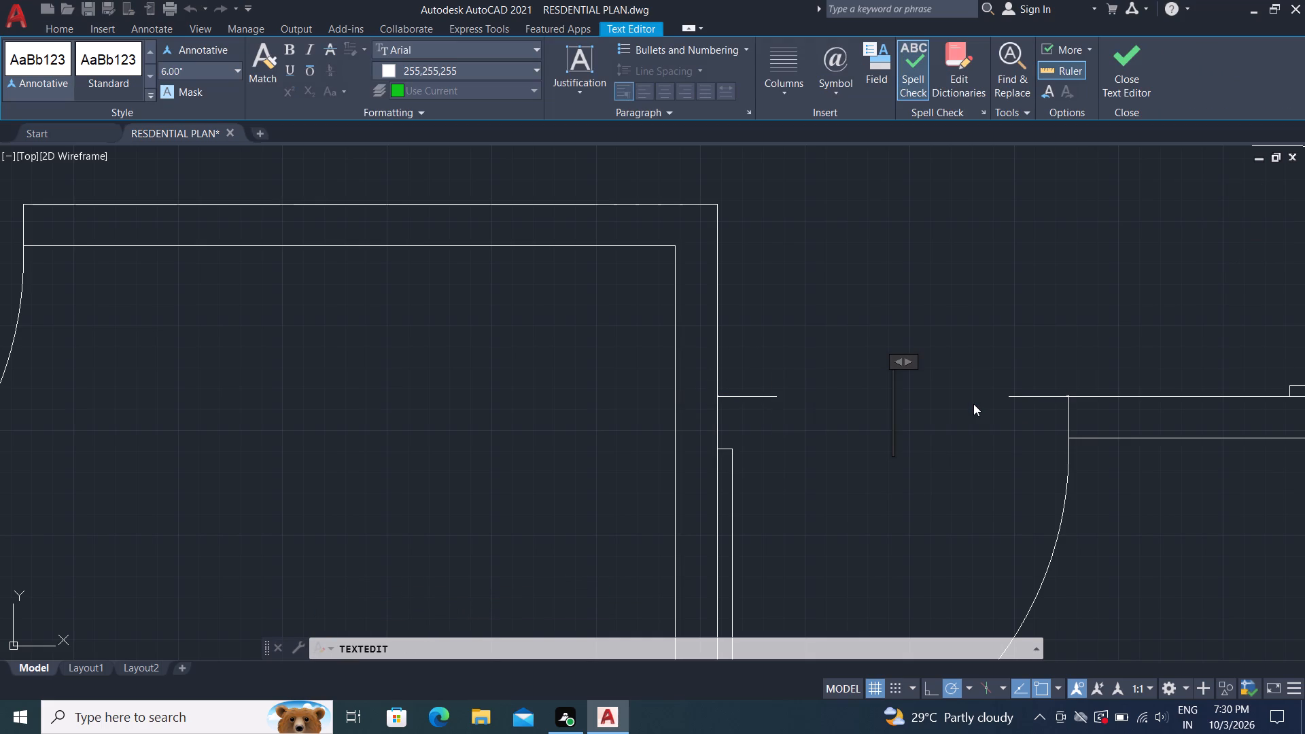
key(3)
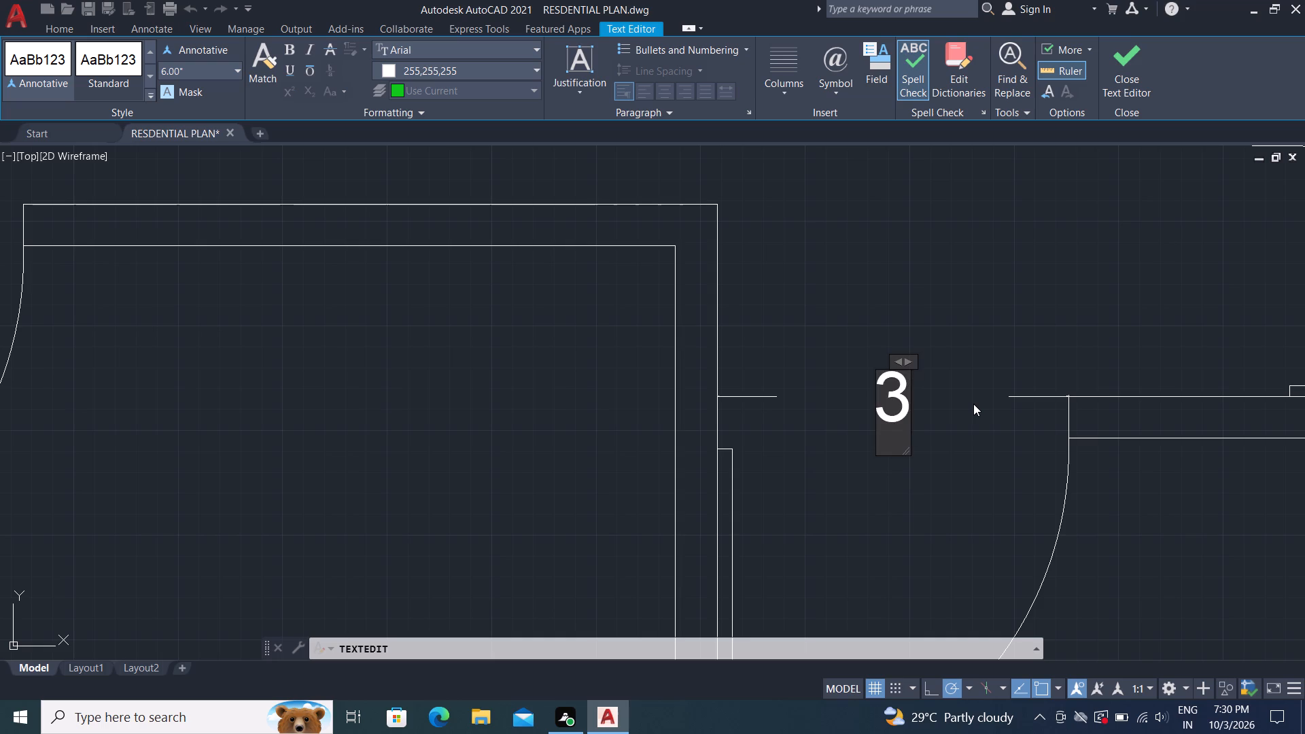
key(apostrophe)
key(6)
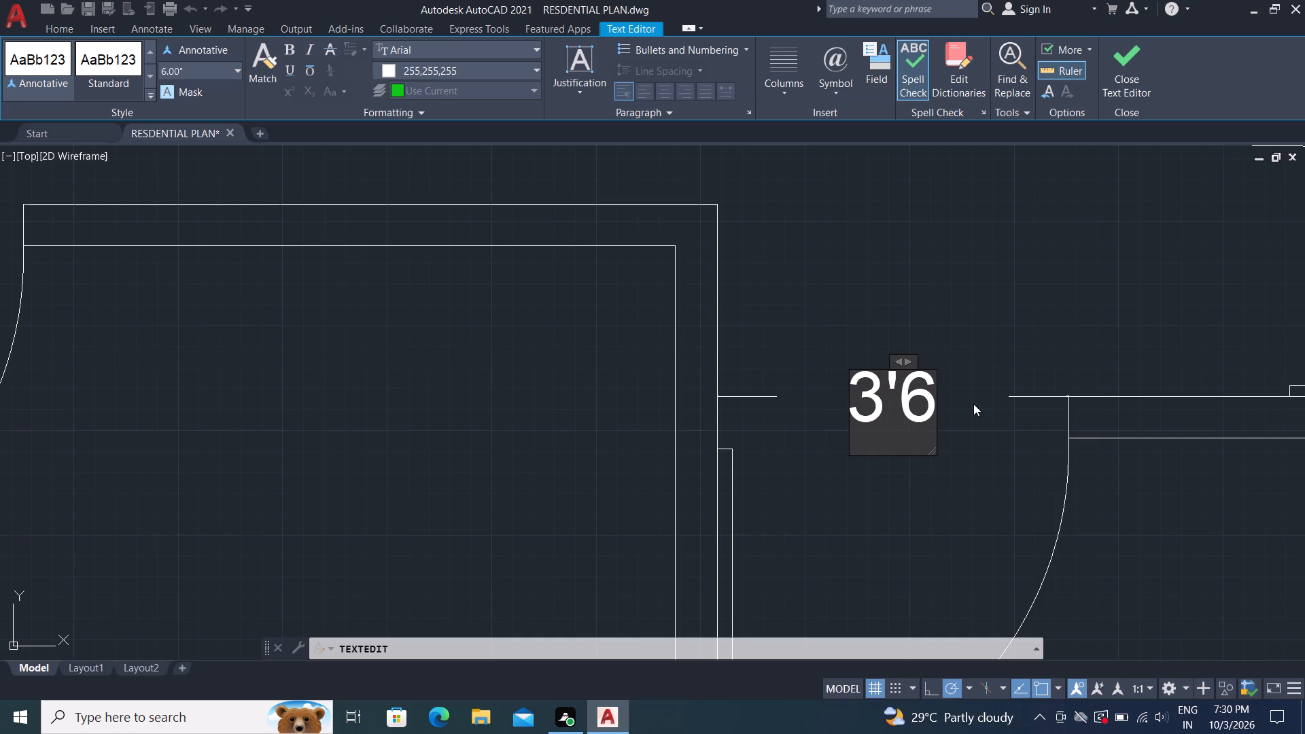
key(shift+quotedbl)
key(Return)
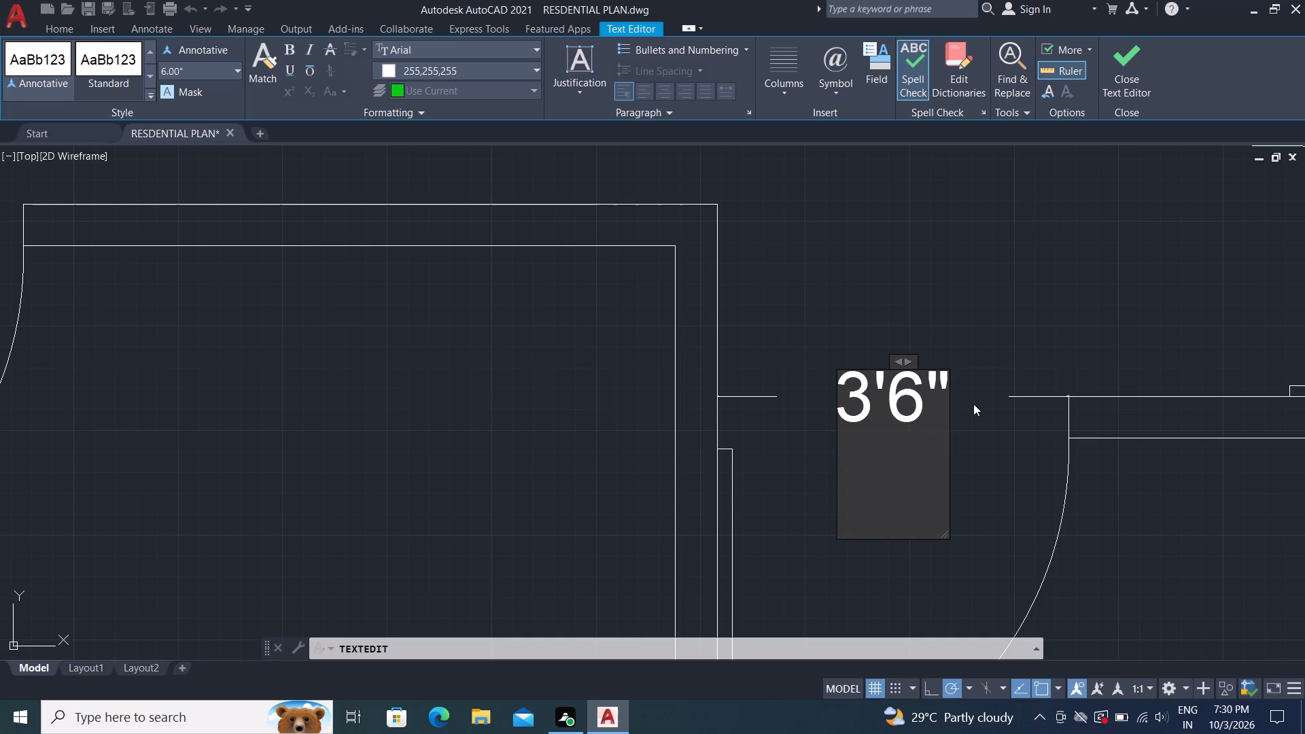
click(1035, 317)
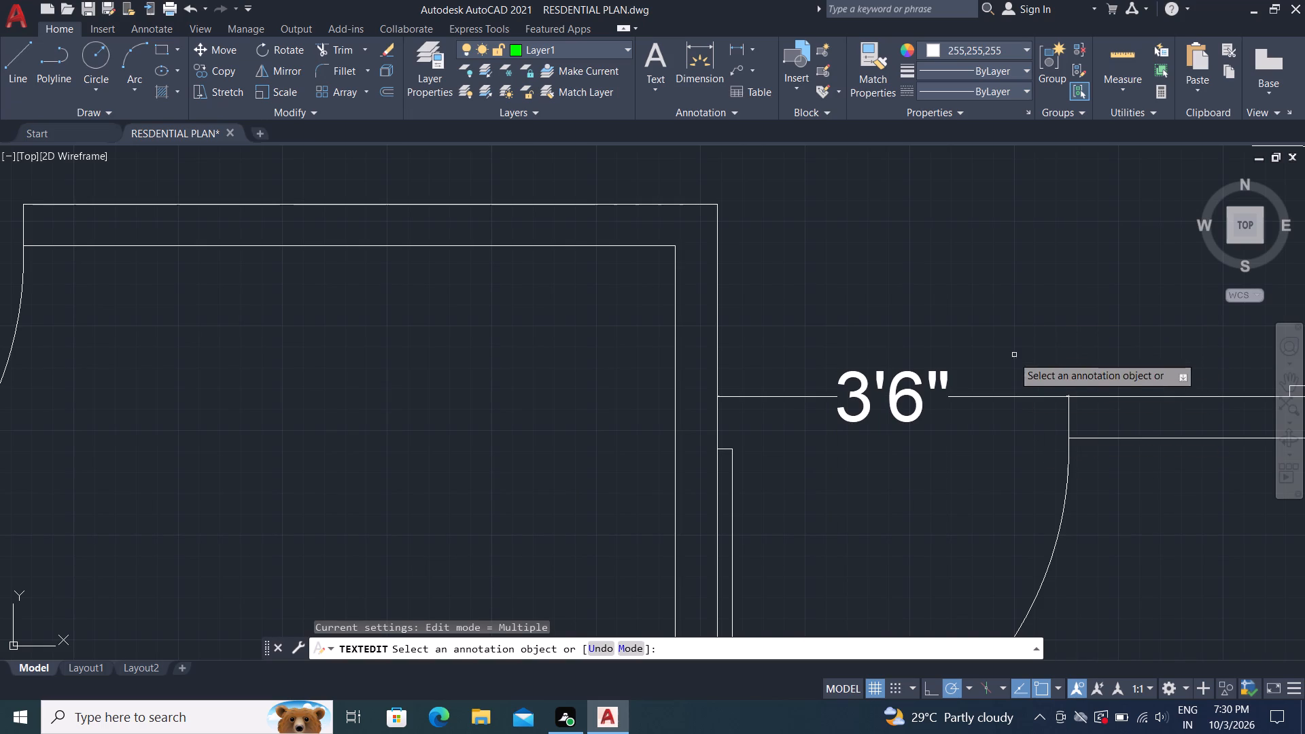
Add a vertical linear dimension across the door opening of the lowest of the three small right-side rooms.
scroll(1043, 356, down, 1)
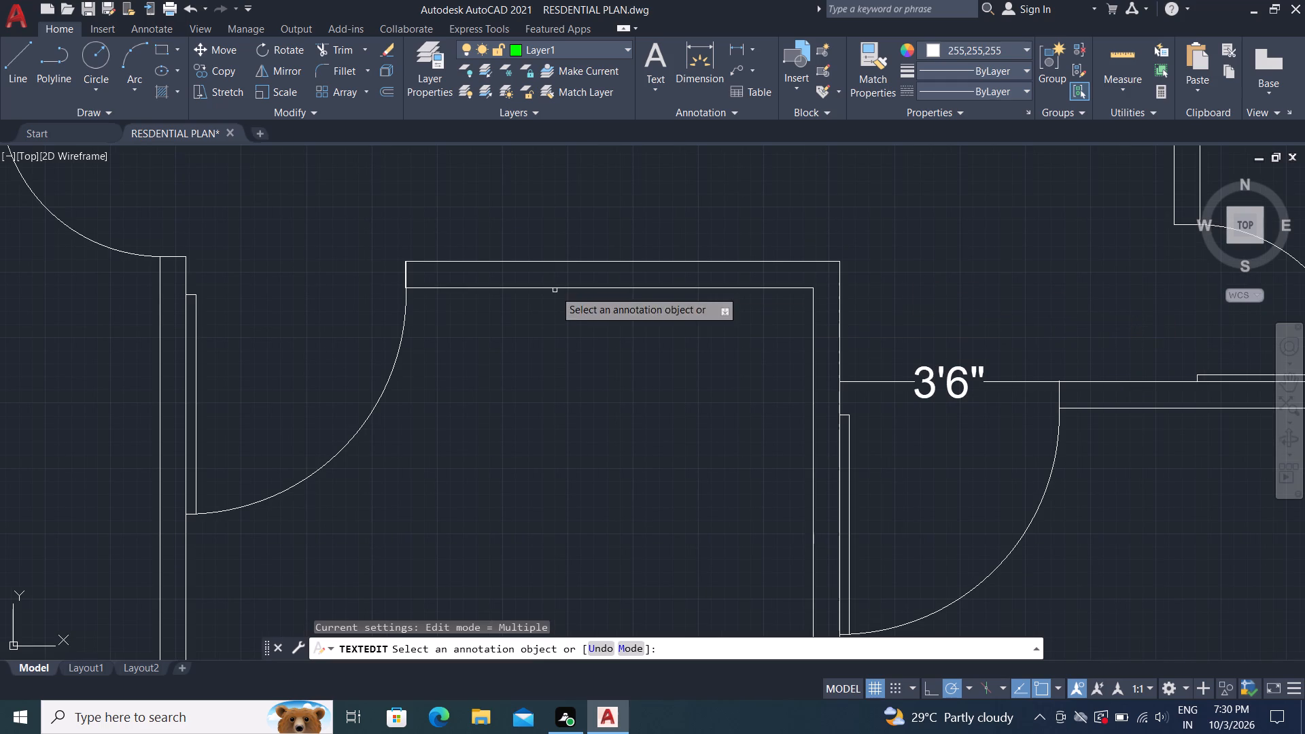
scroll(577, 243, down, 1)
scroll(812, 220, down, 1)
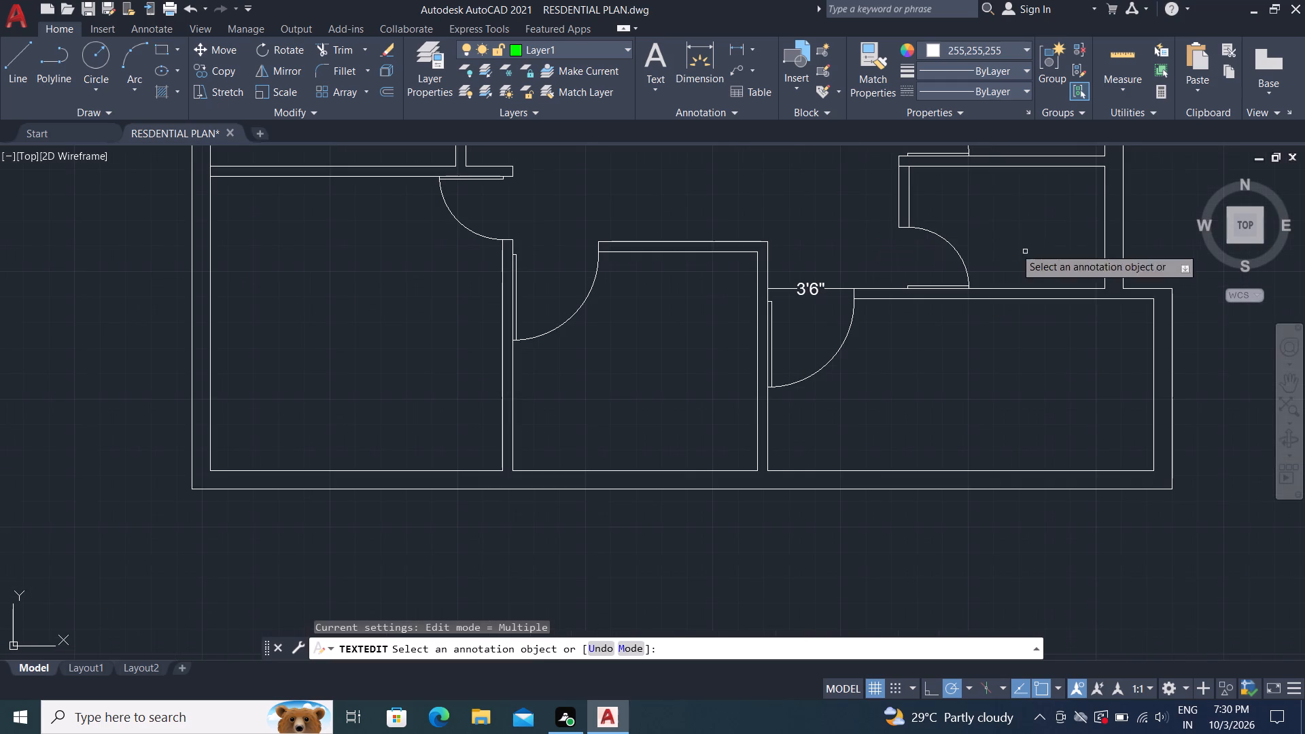
scroll(959, 227, up, 3)
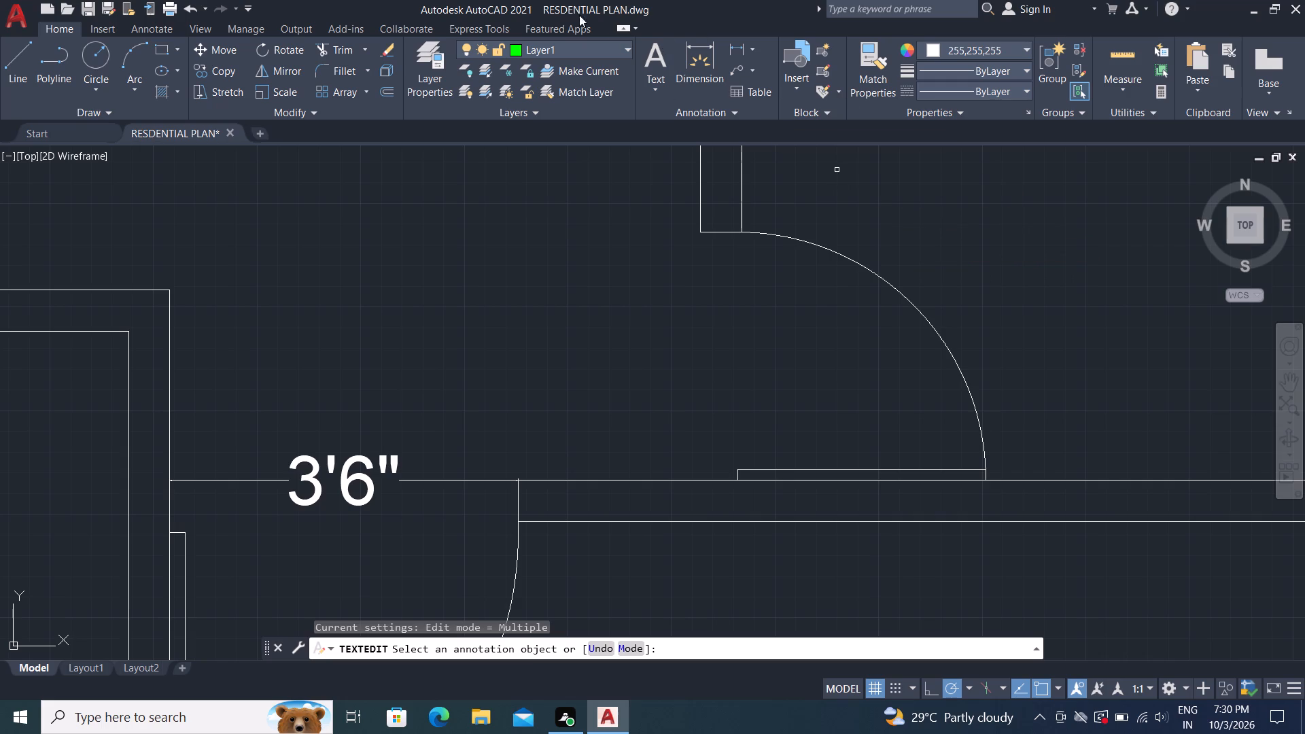
click(733, 43)
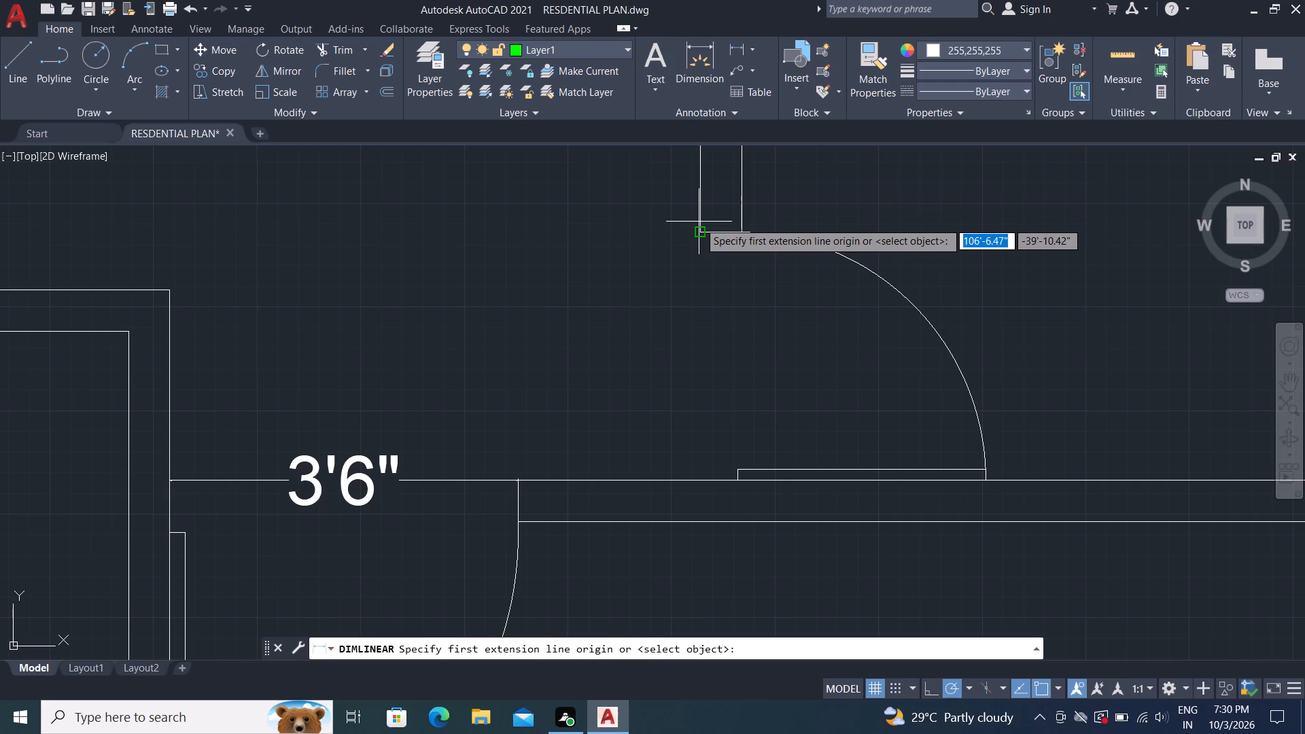
click(702, 234)
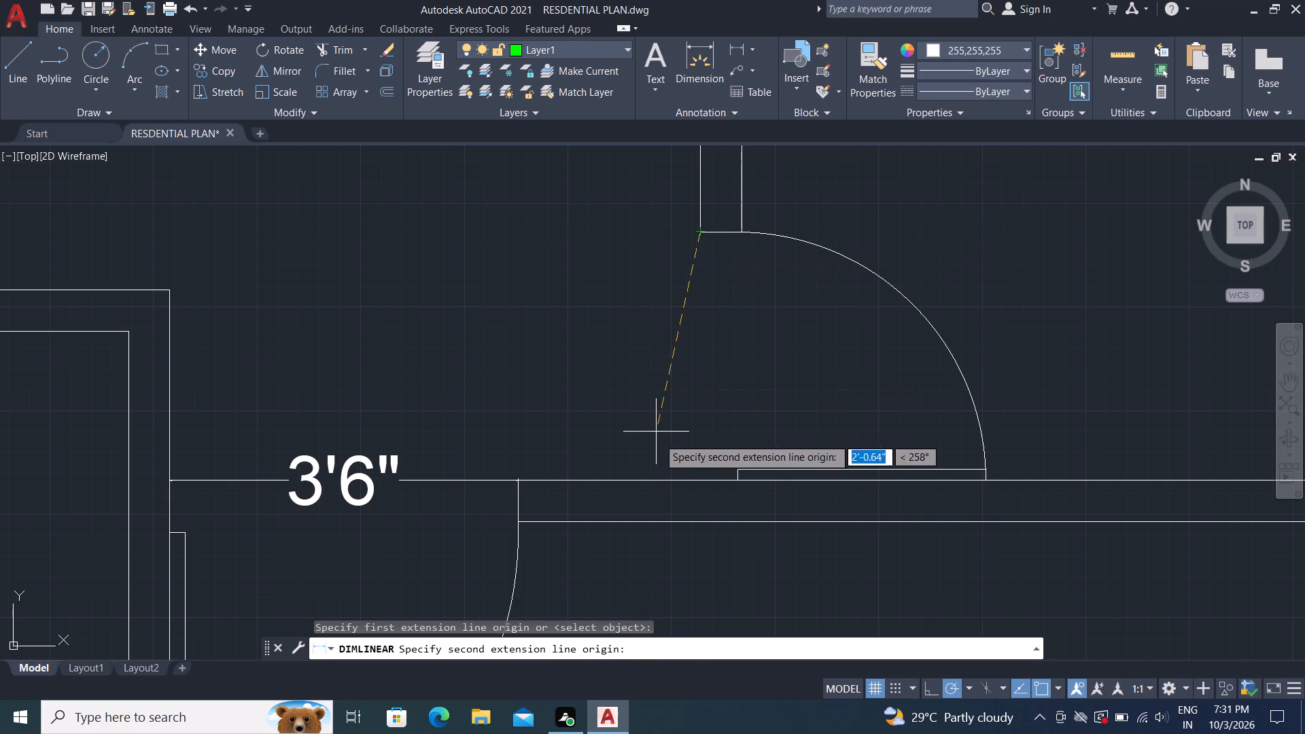
click(697, 479)
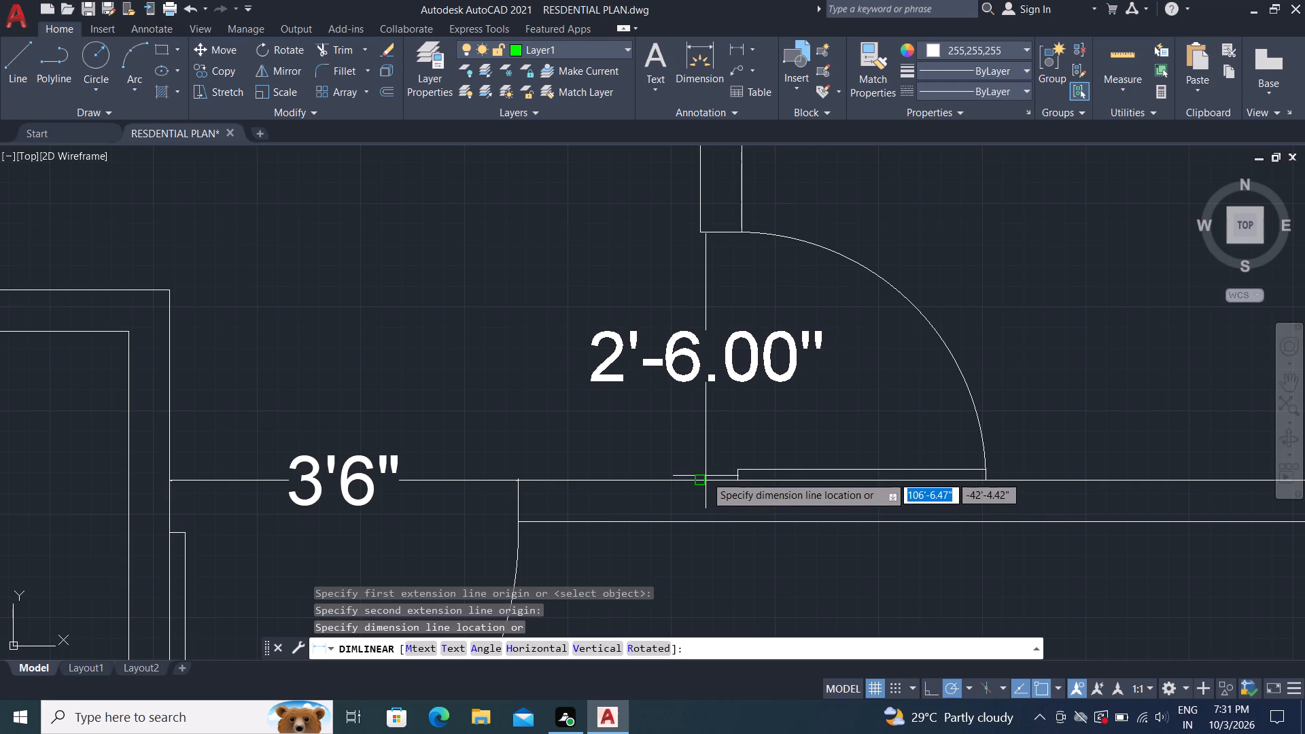
click(700, 480)
Look over the door openings of the right-side rooms that have no dimension, ending at the middle small room.
scroll(756, 290, down, 2)
scroll(890, 189, up, 1)
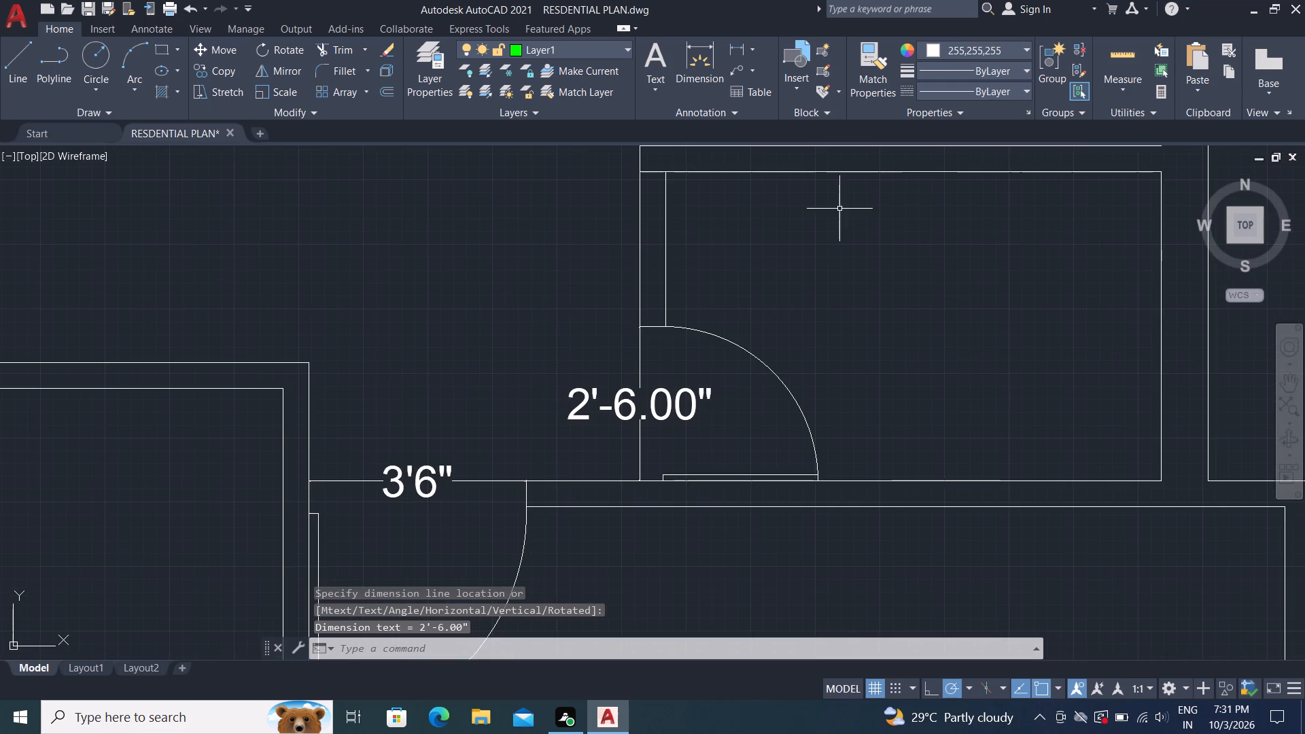
scroll(728, 353, down, 2)
scroll(727, 436, down, 3)
scroll(732, 312, up, 3)
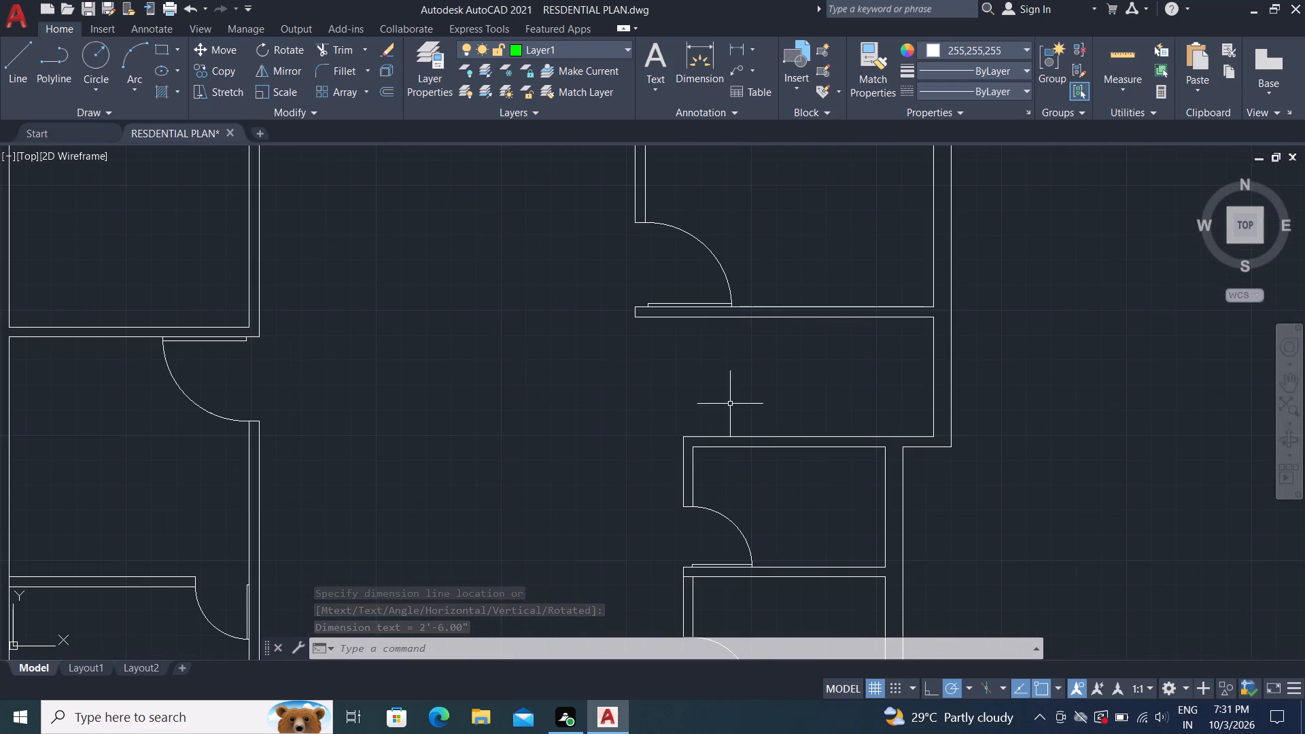
scroll(784, 304, down, 1)
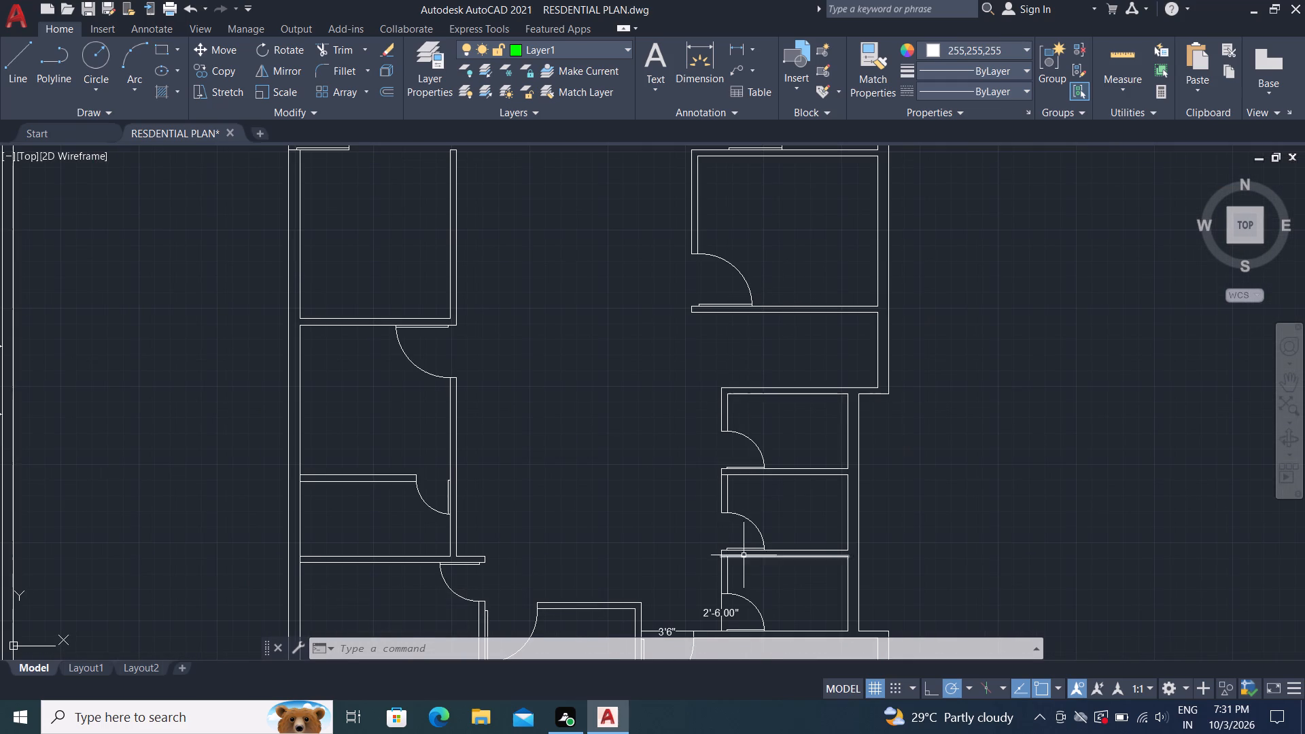
scroll(744, 555, up, 2)
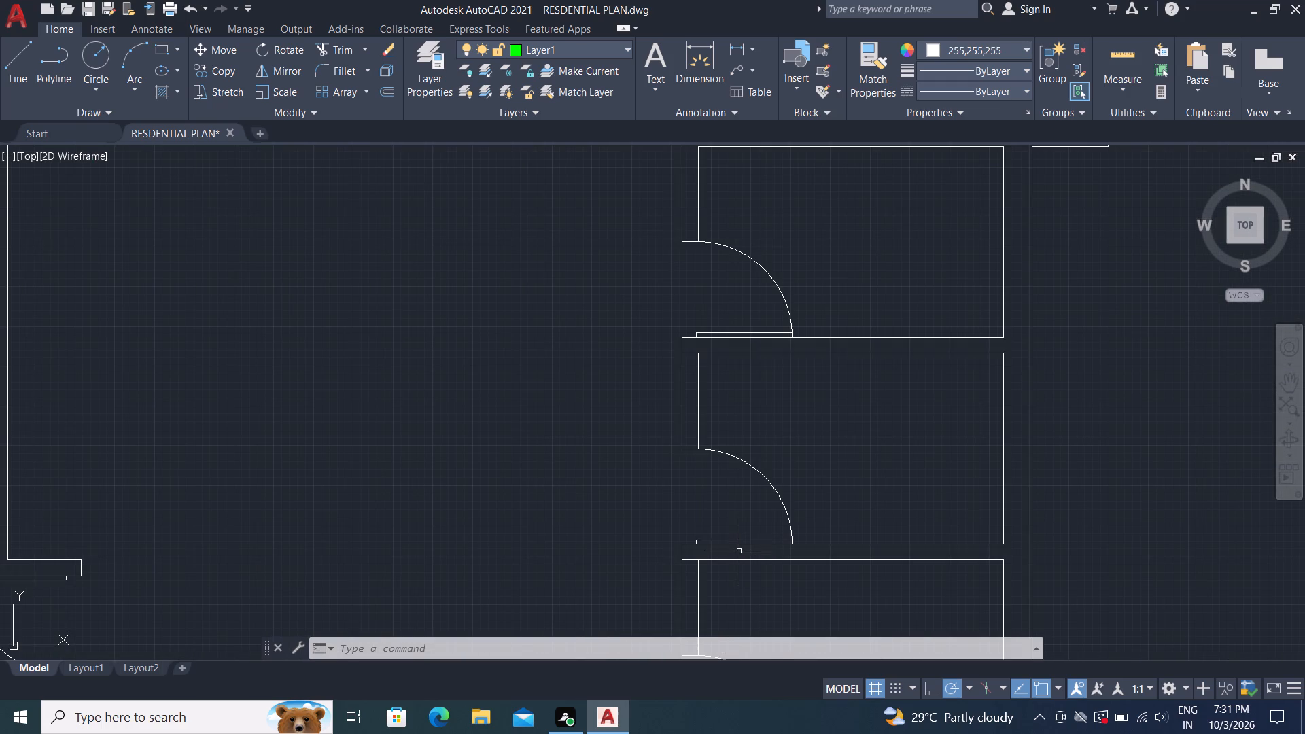
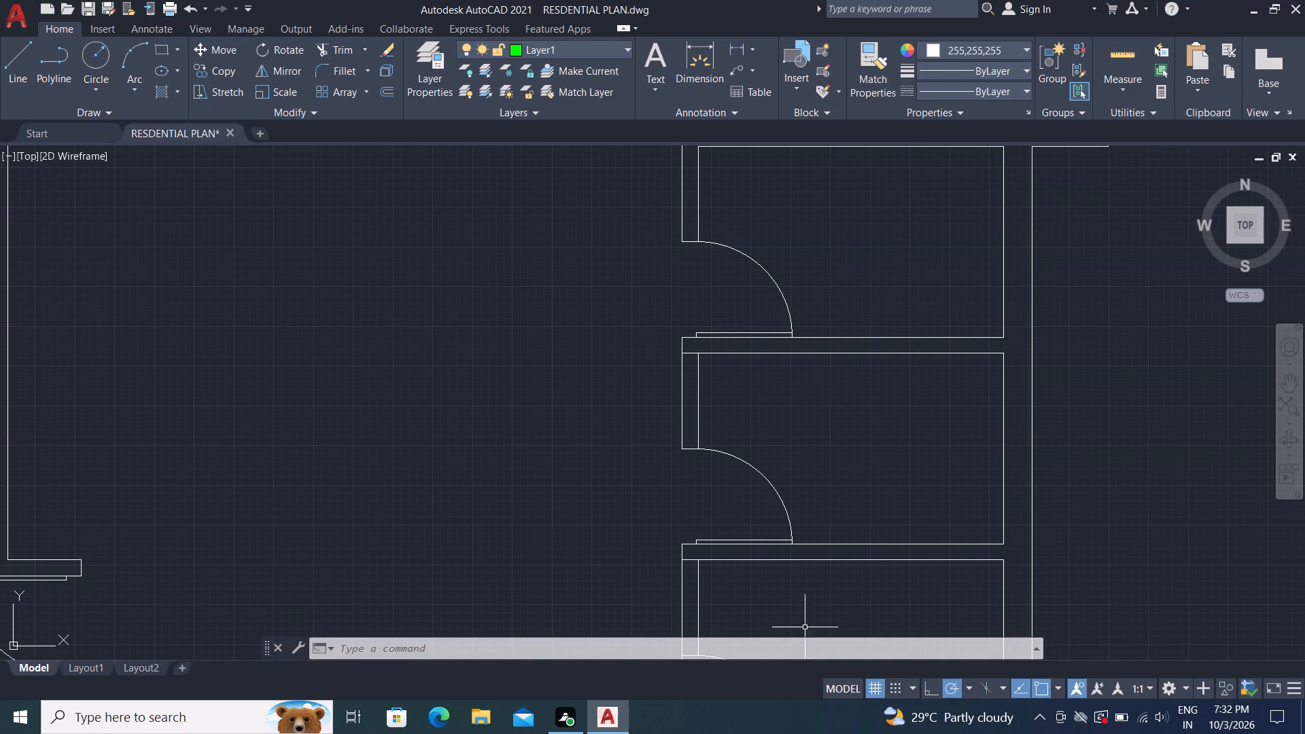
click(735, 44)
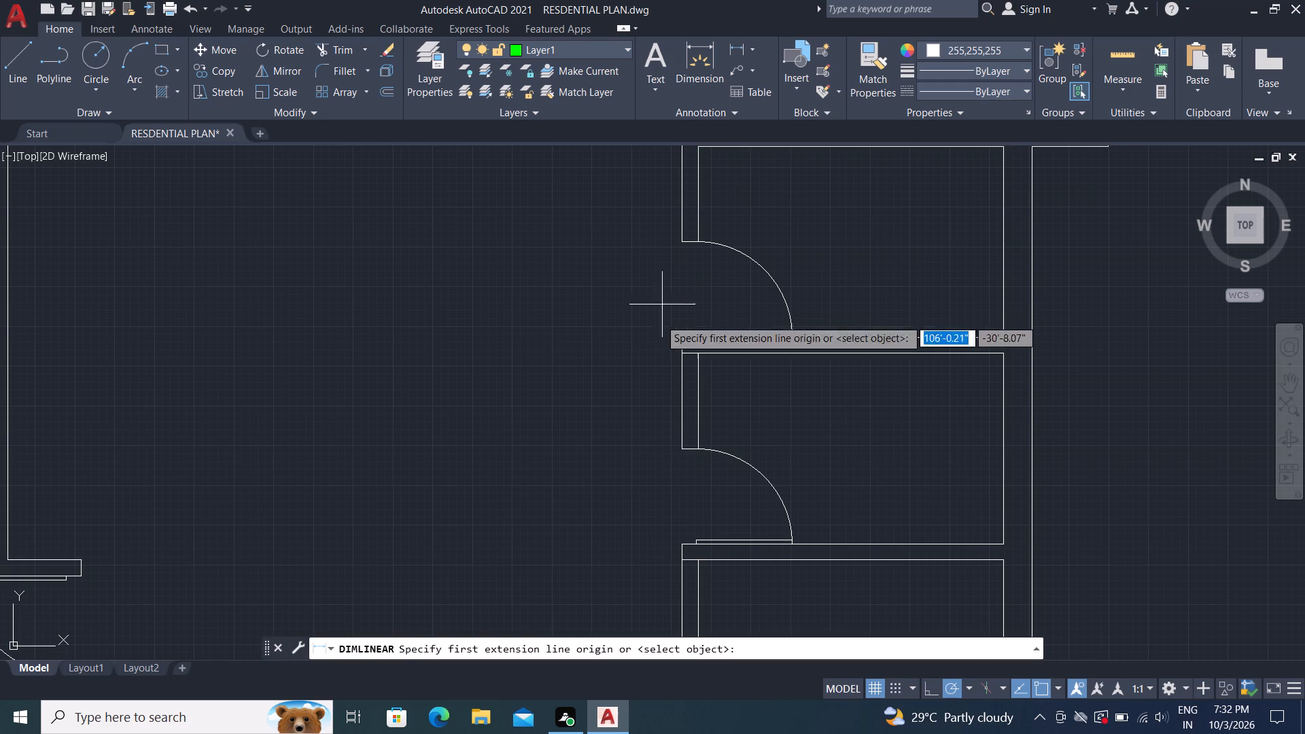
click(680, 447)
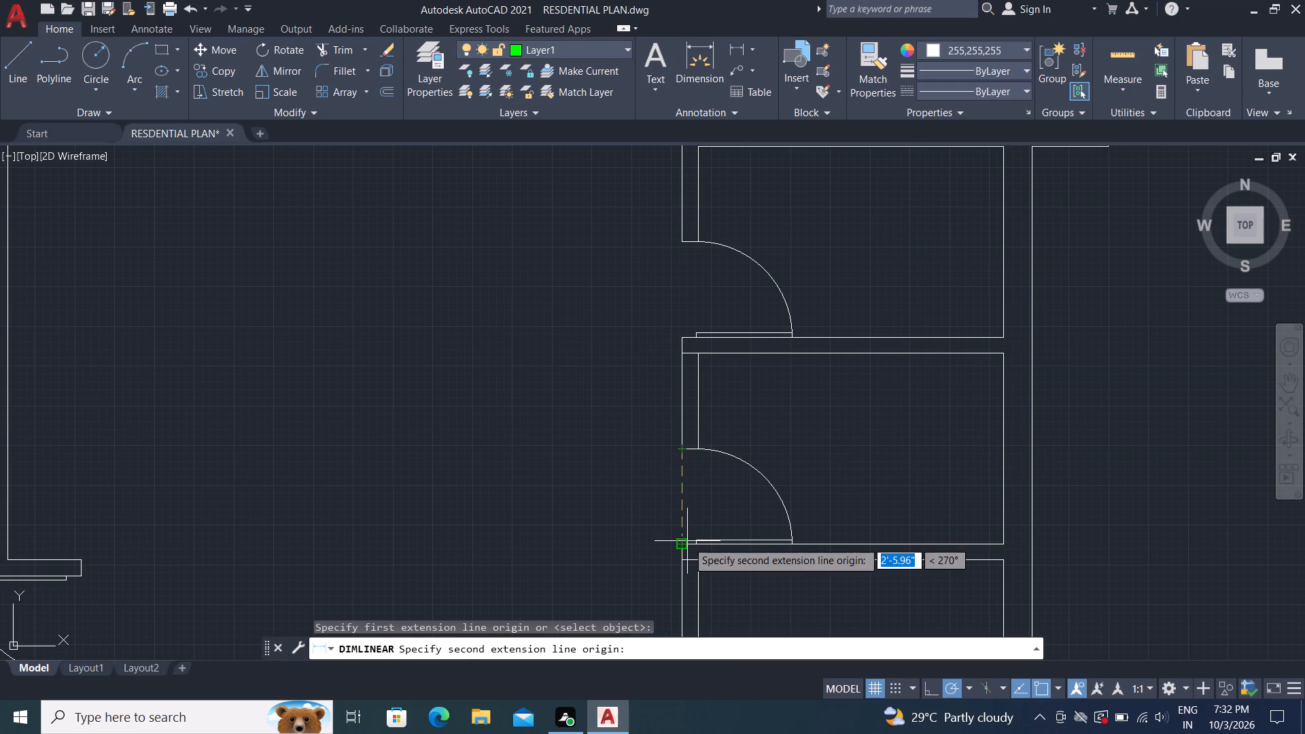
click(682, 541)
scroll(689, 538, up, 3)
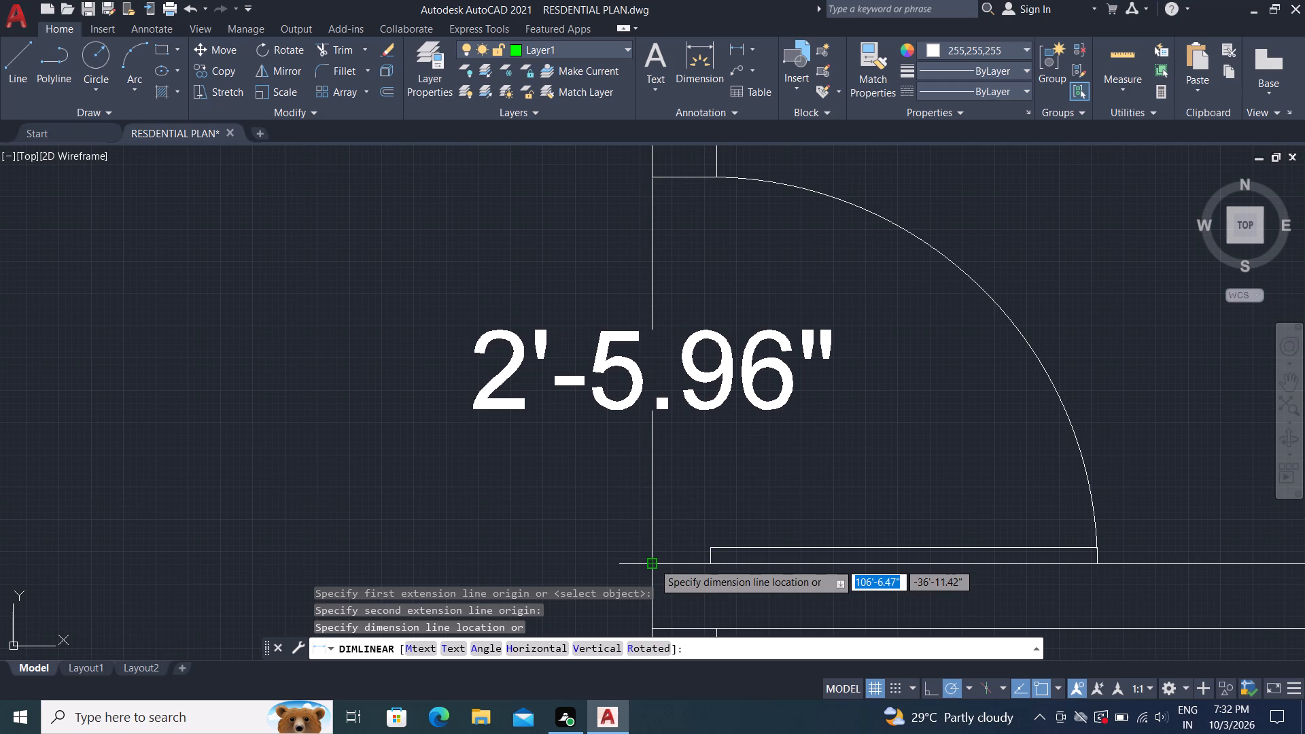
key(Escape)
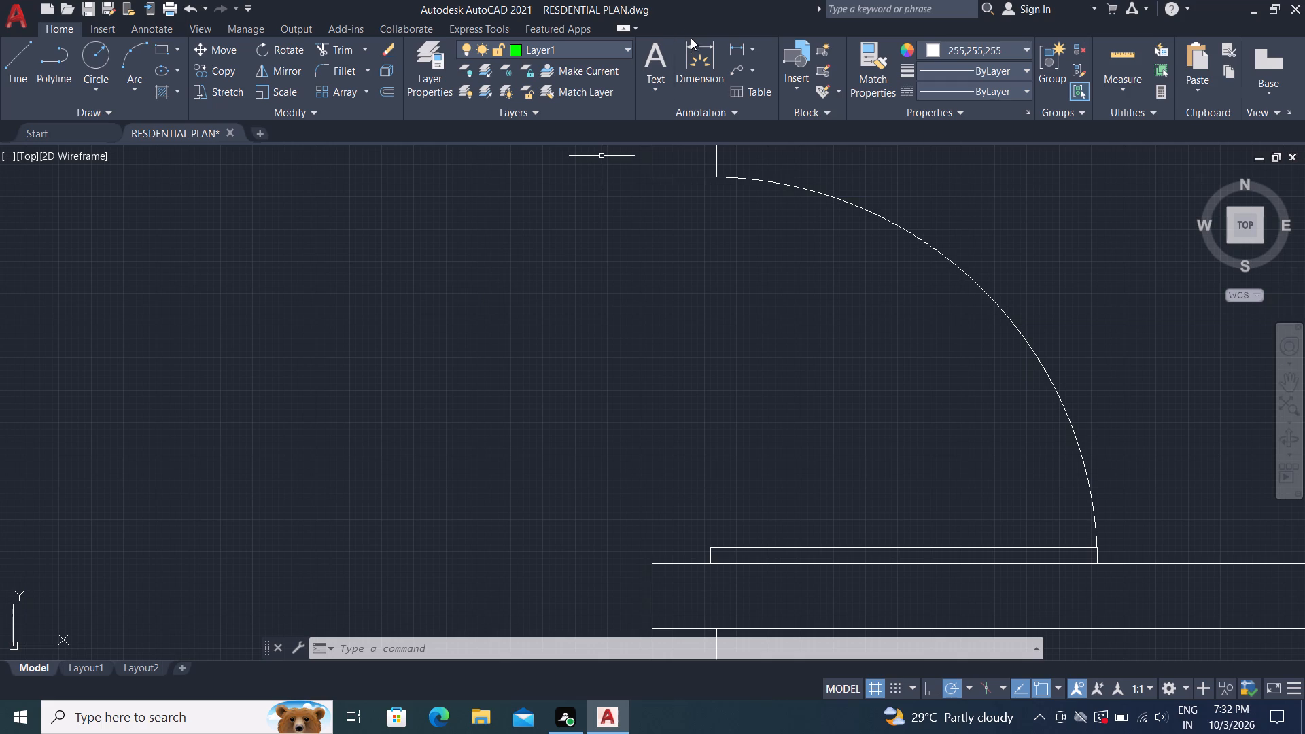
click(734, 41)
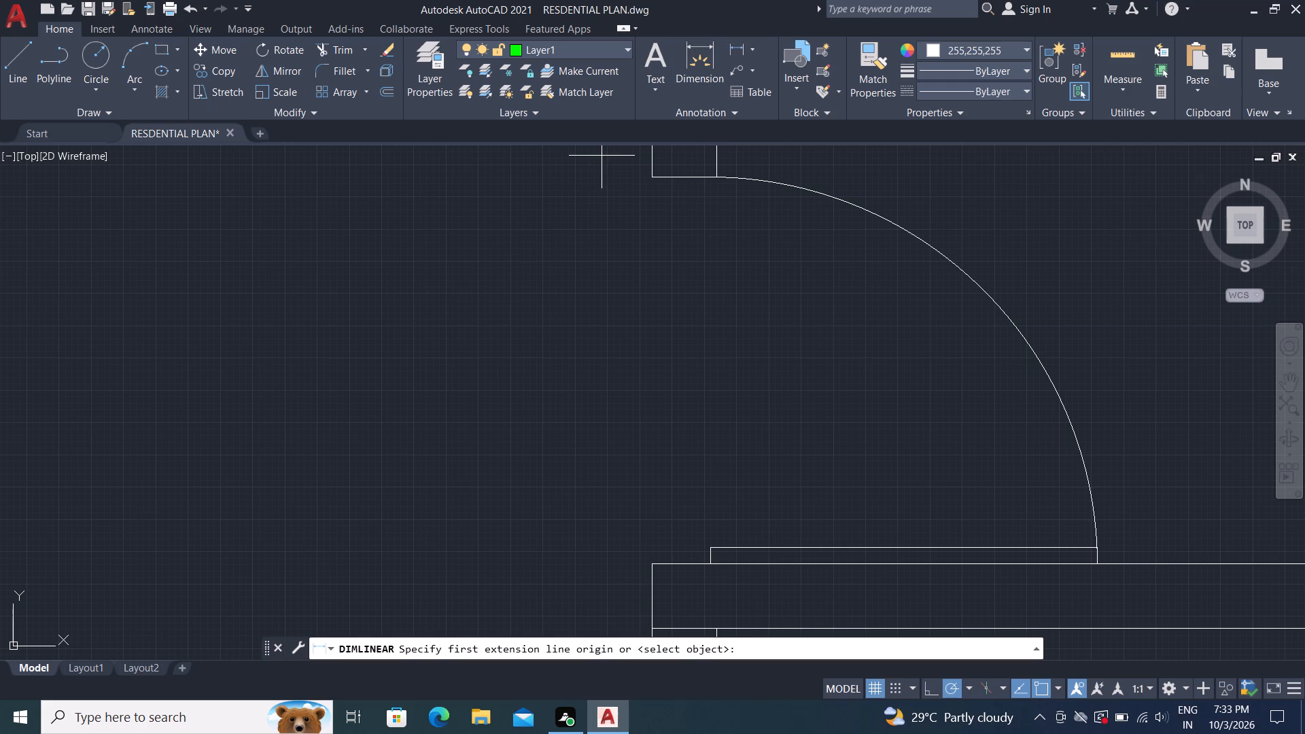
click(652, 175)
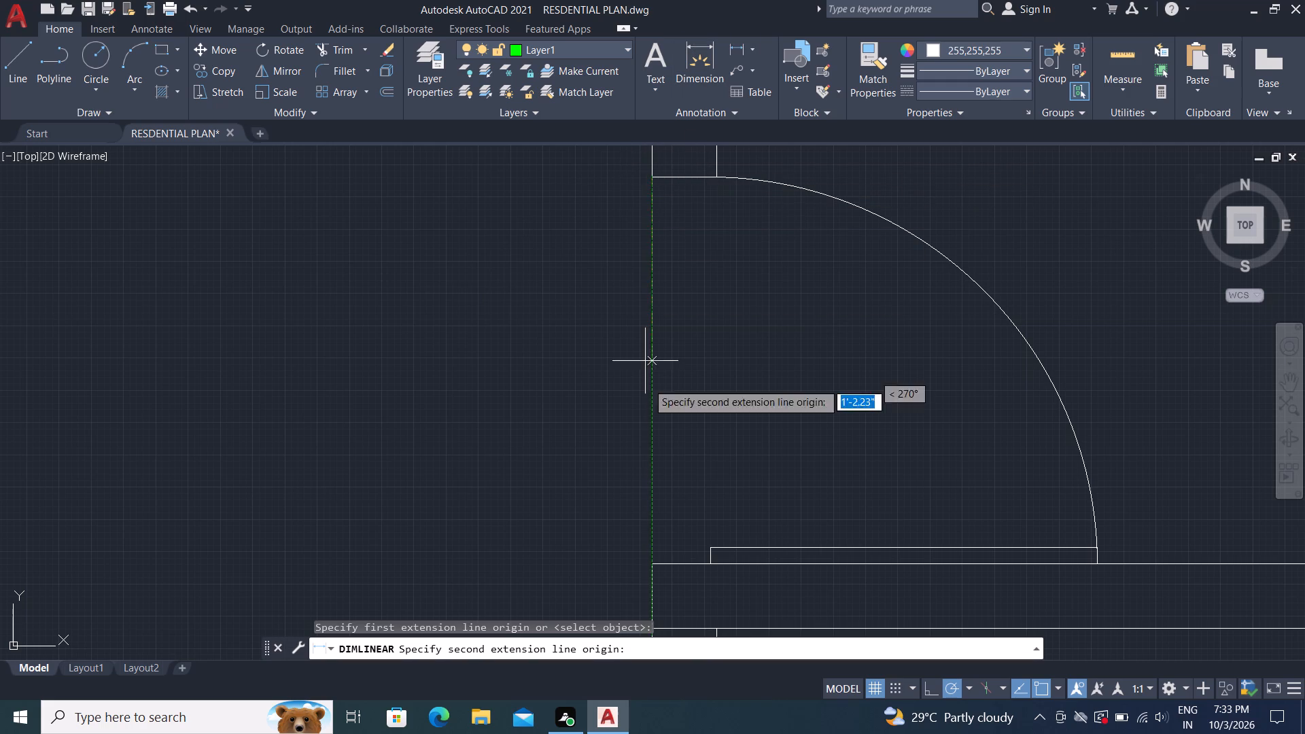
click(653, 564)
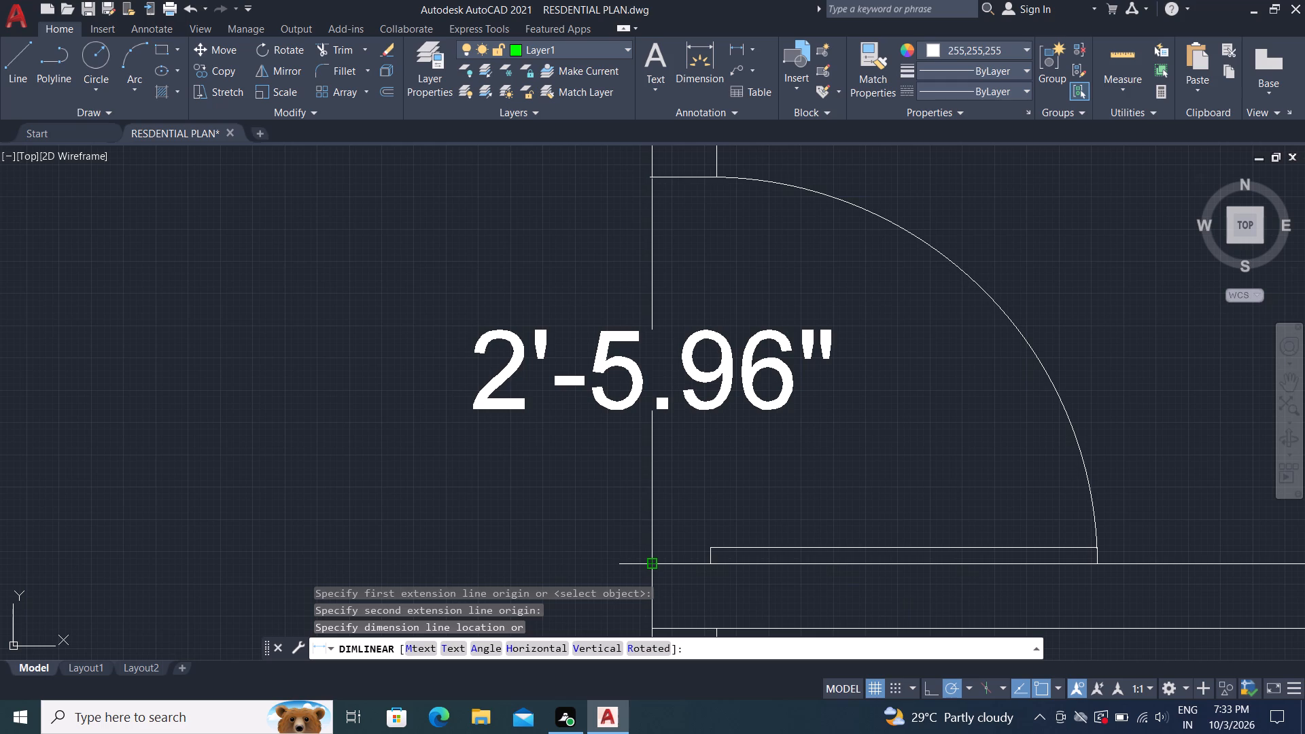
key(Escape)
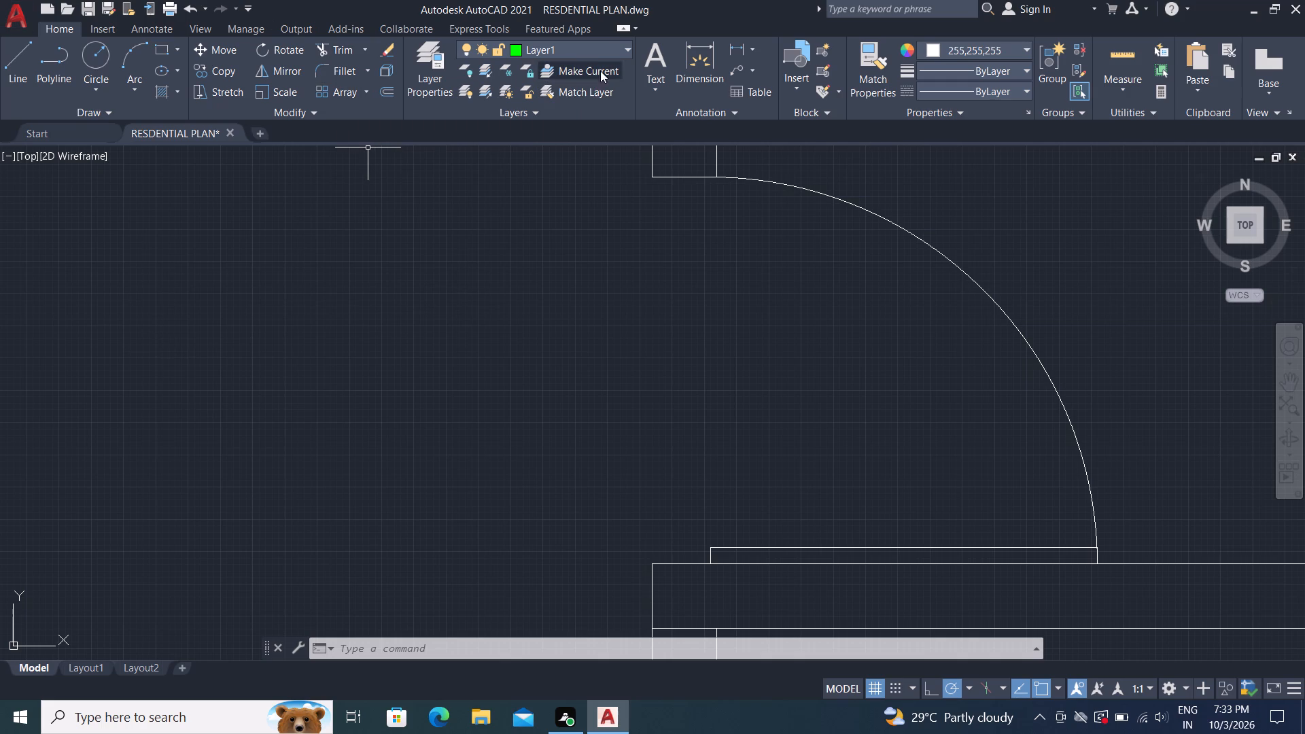
Add a vertical linear dimension across the door opening of the middle small right-side room, placed along the wall line.
click(735, 41)
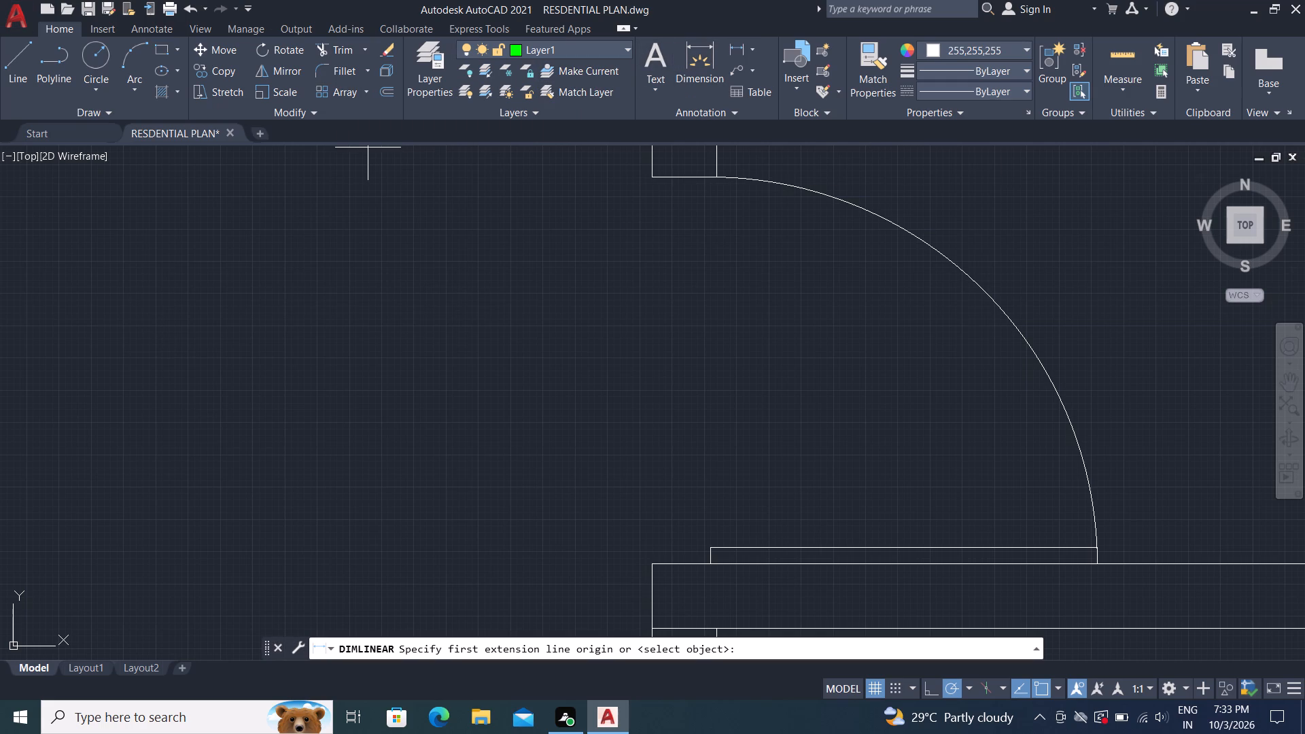
click(654, 177)
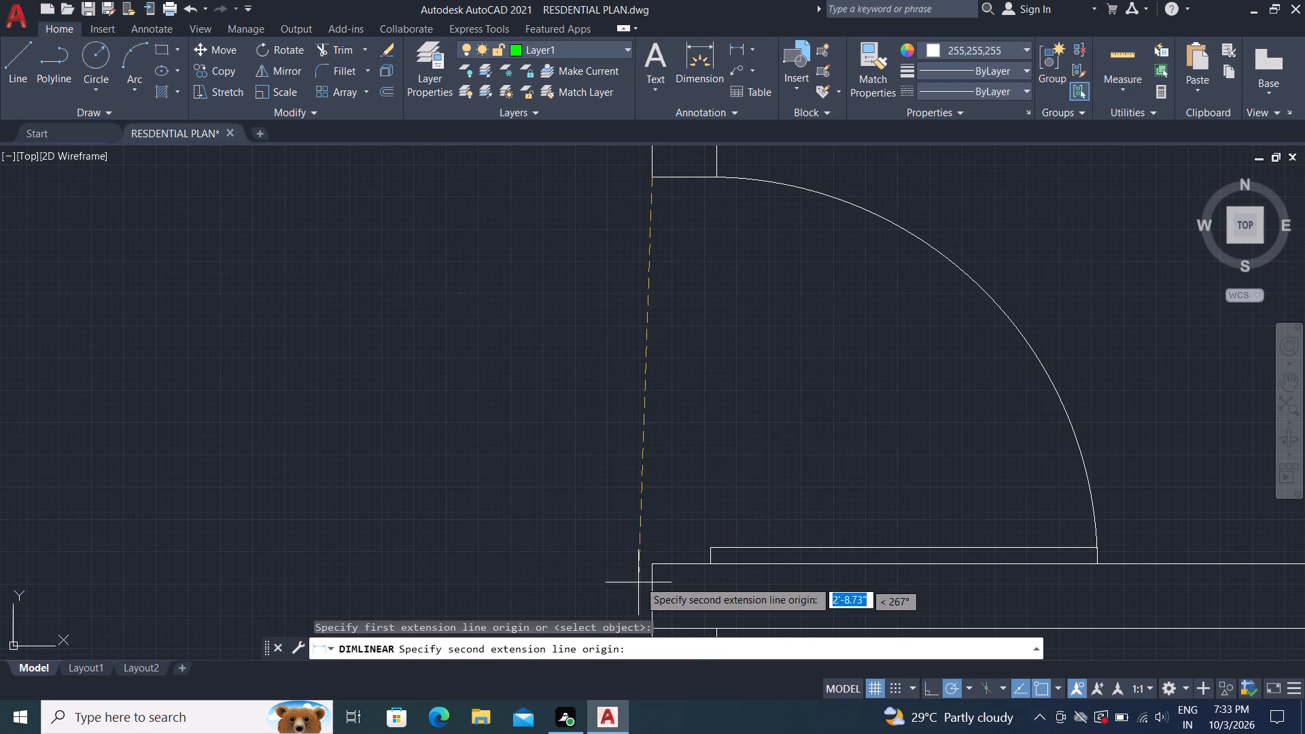
click(654, 570)
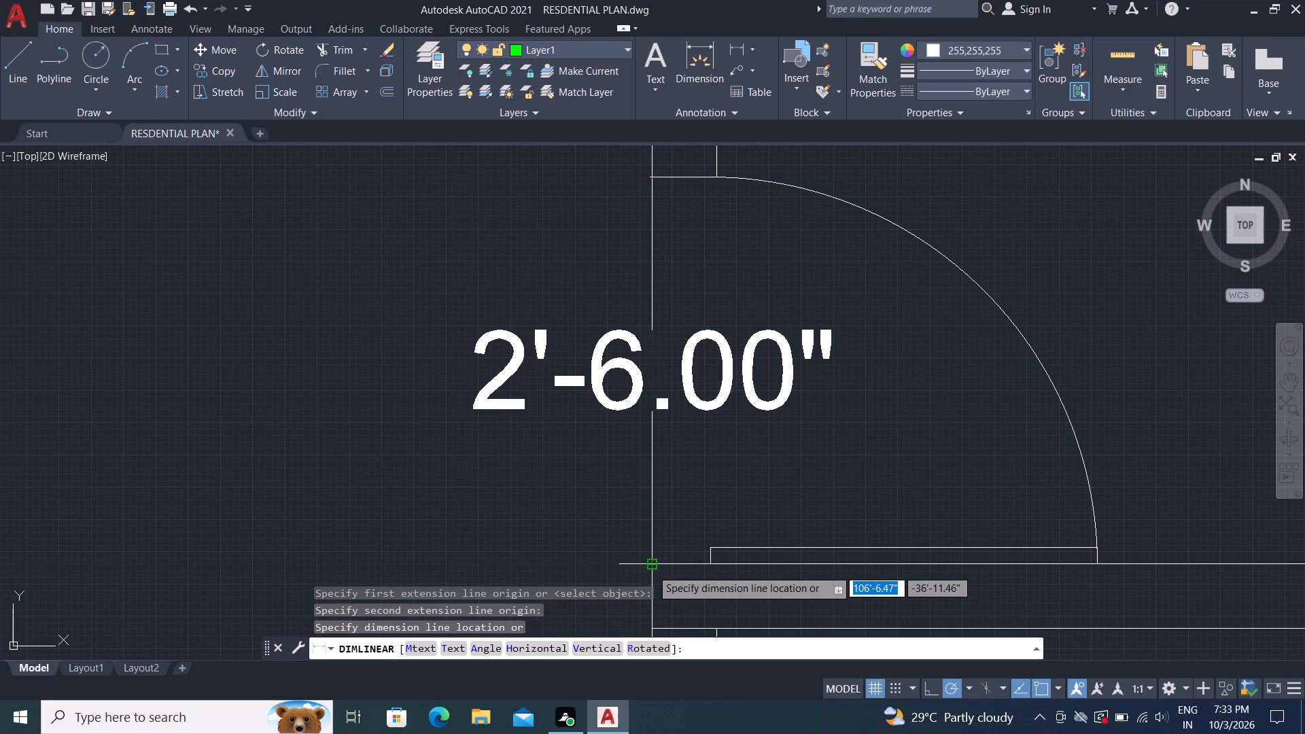
click(651, 569)
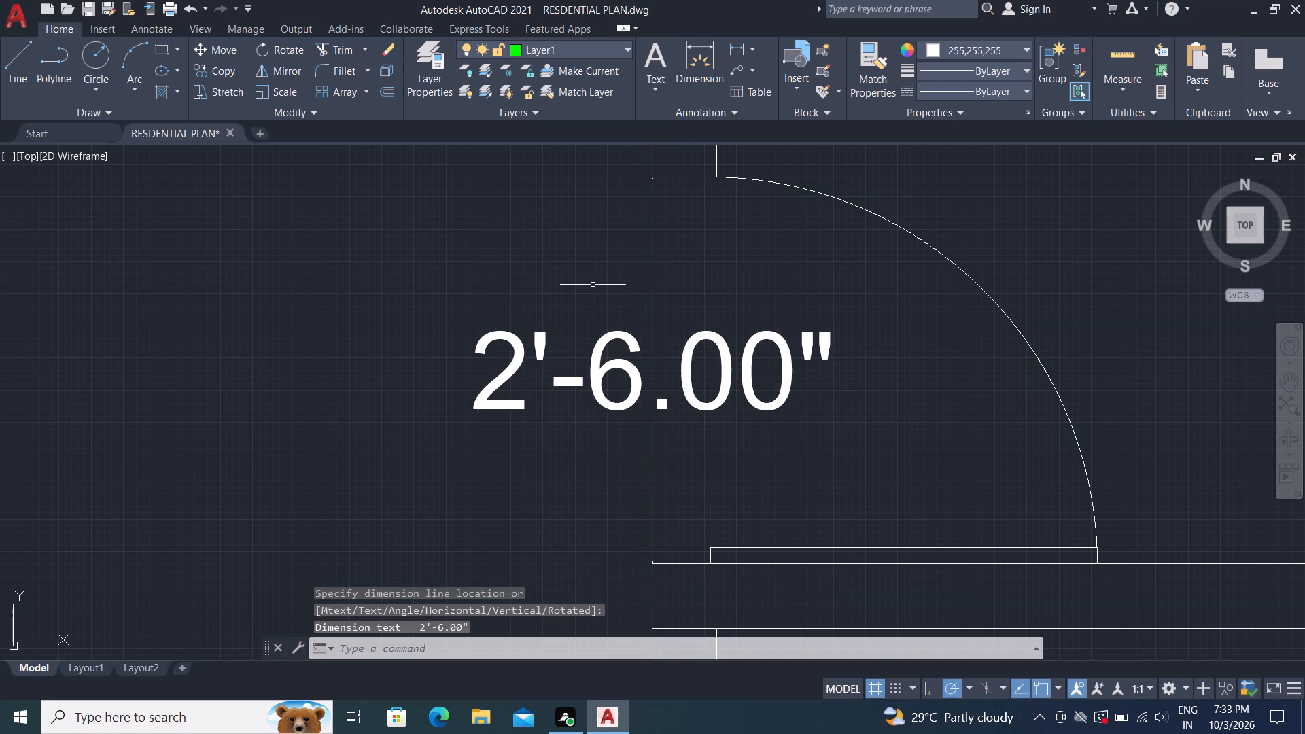
Add a vertical linear dimension across the door opening of the uppermost small right-side room, placed along the wall line.
scroll(679, 404, down, 2)
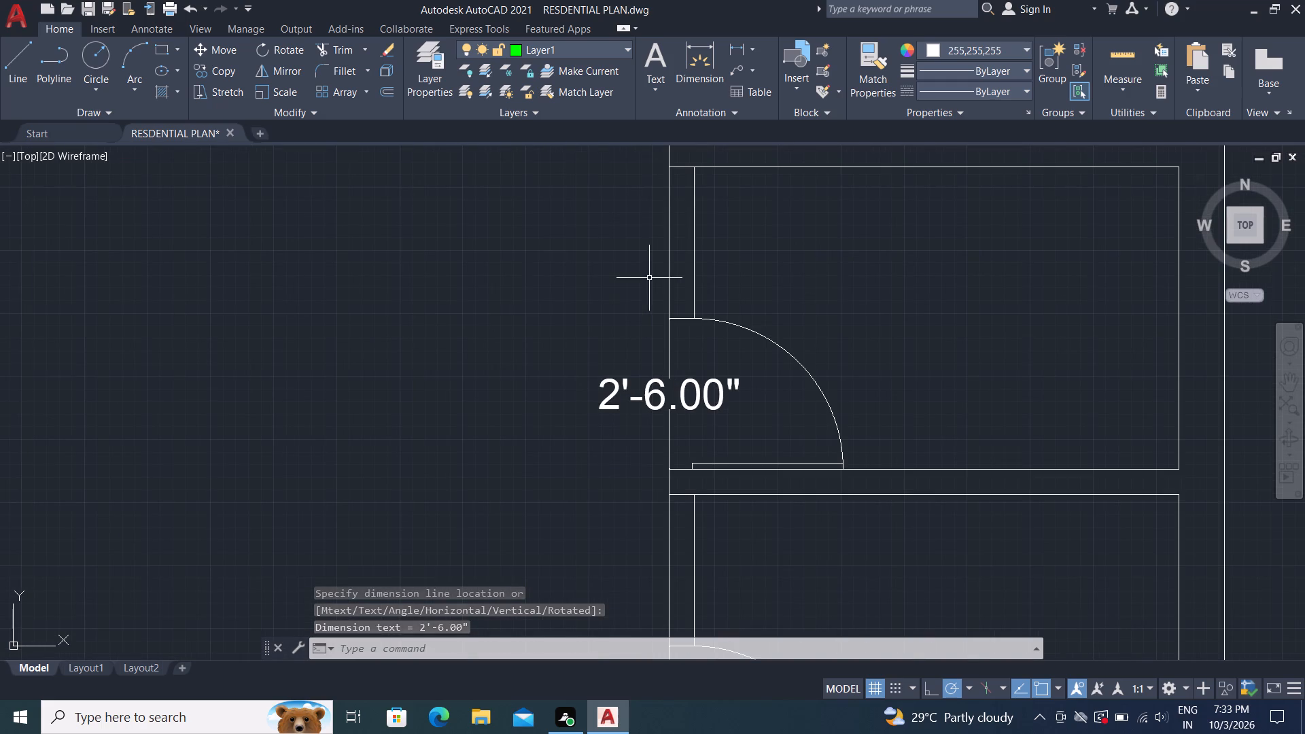
scroll(666, 319, down, 2)
scroll(674, 215, up, 2)
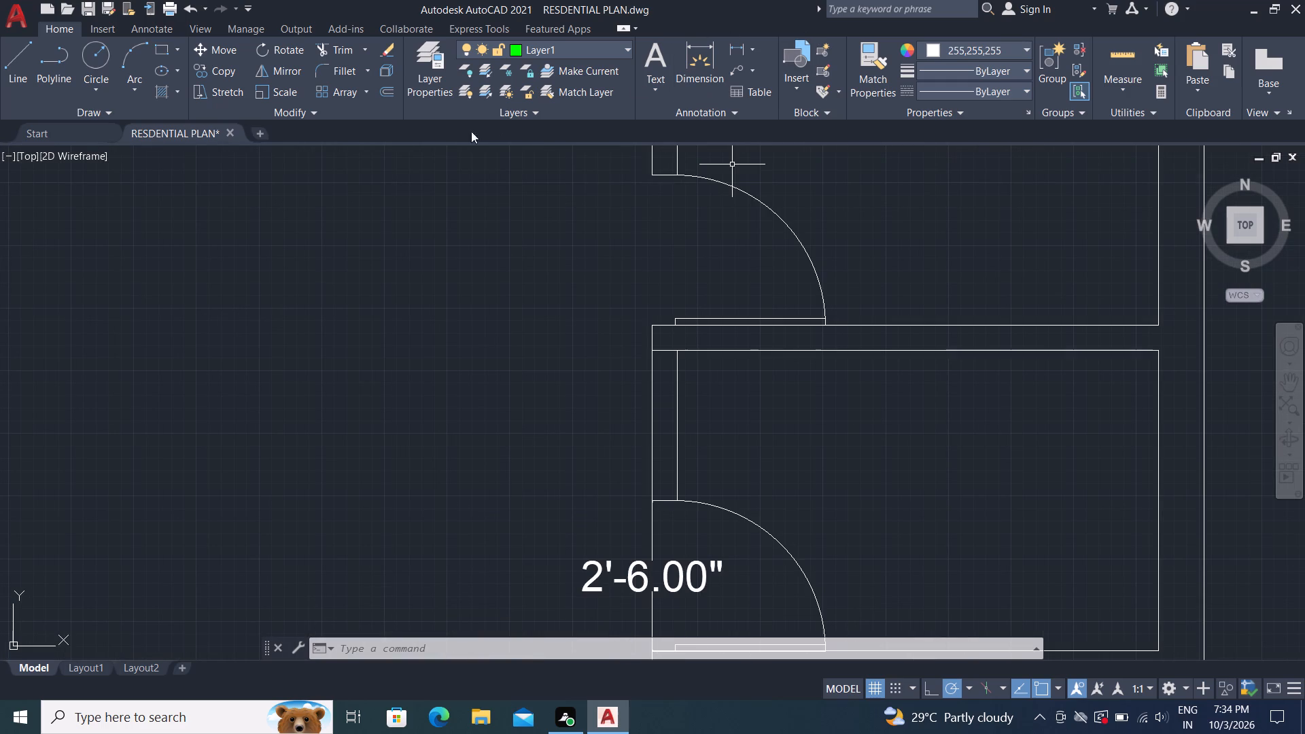
click(735, 47)
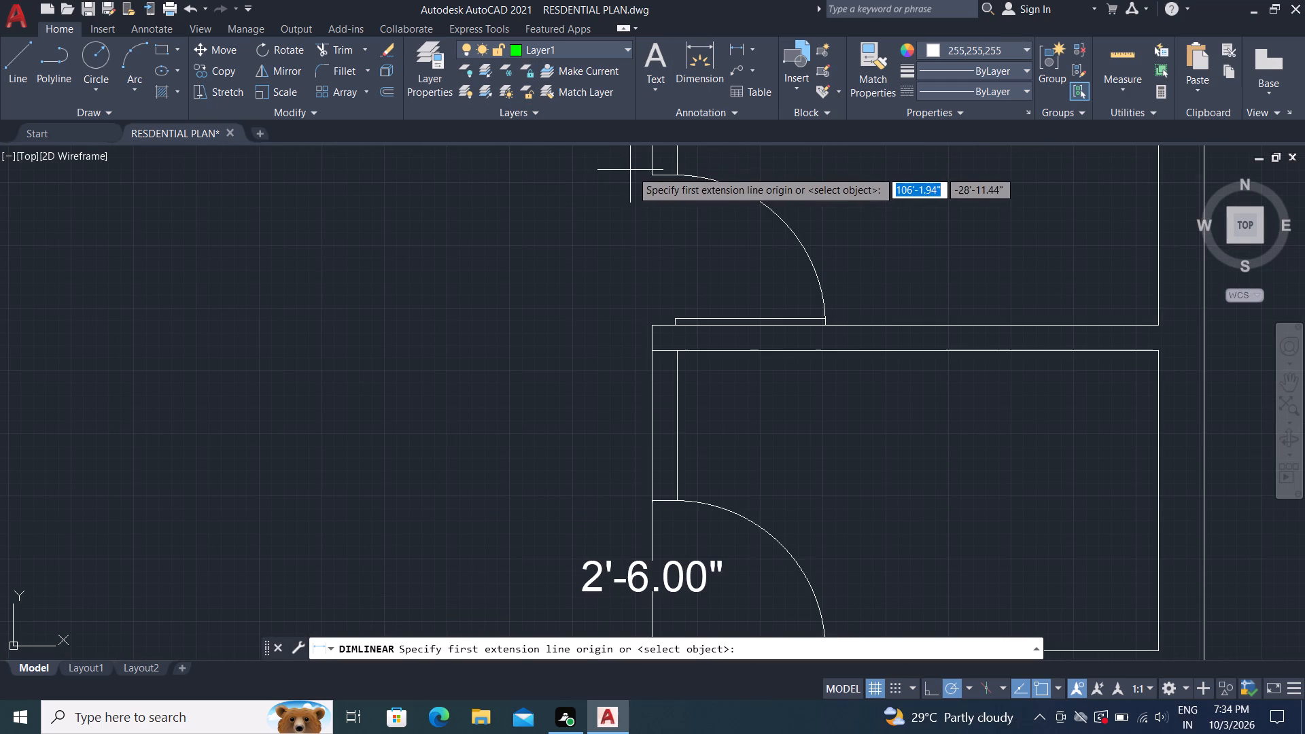
click(650, 177)
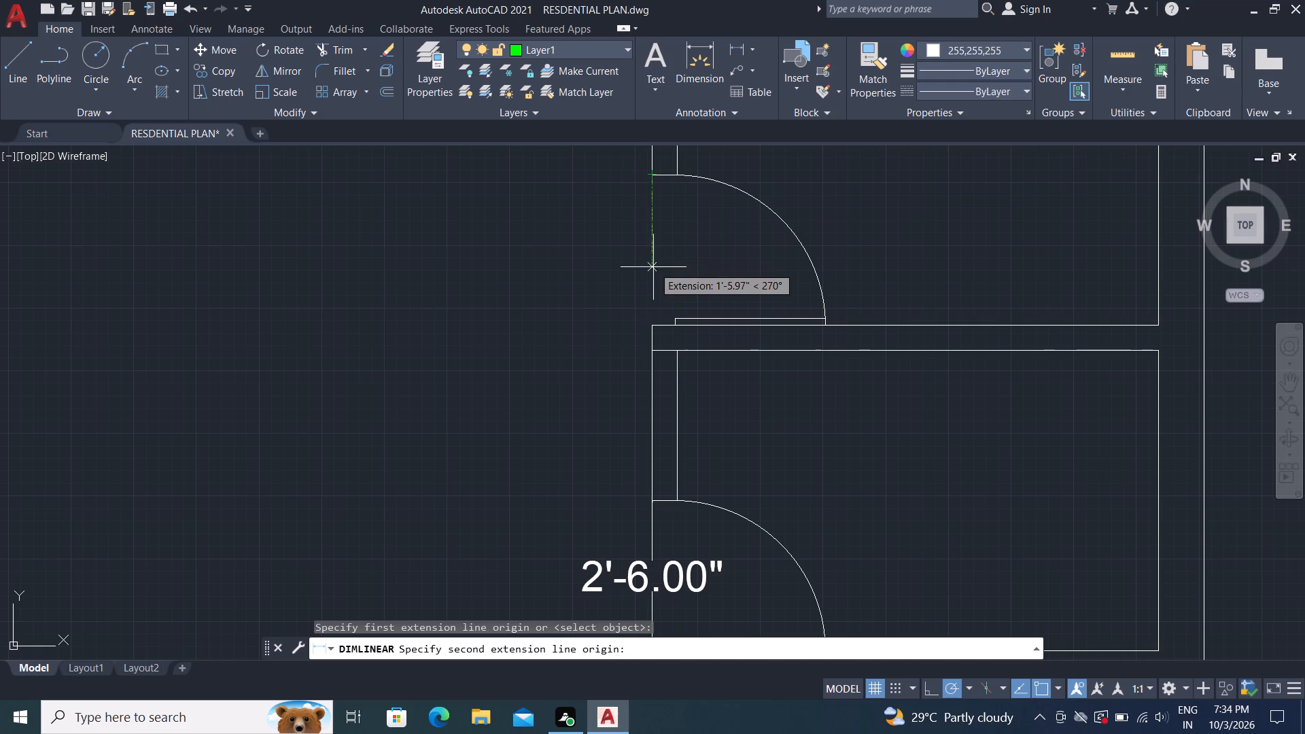
click(650, 326)
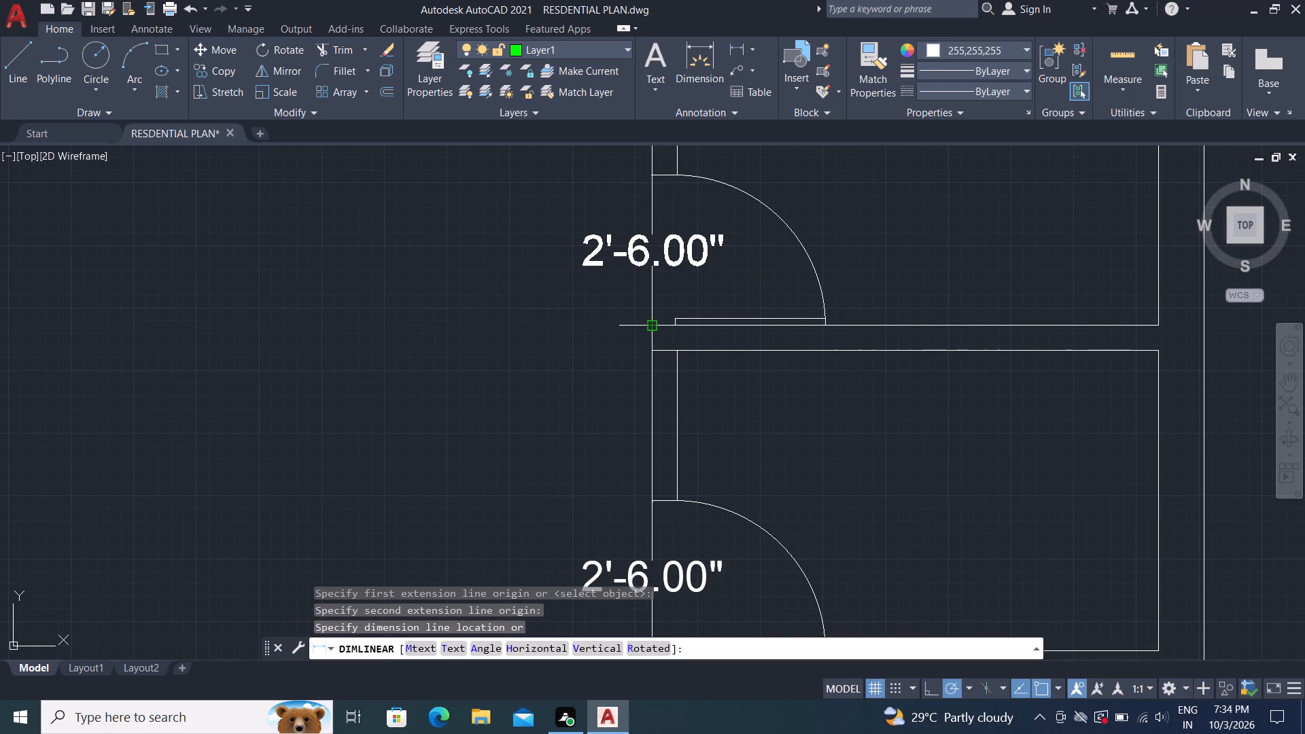
click(651, 324)
Extend both door-side wall lines of the uppermost small right-side room up to the next horizontal wall above.
scroll(622, 305, down, 2)
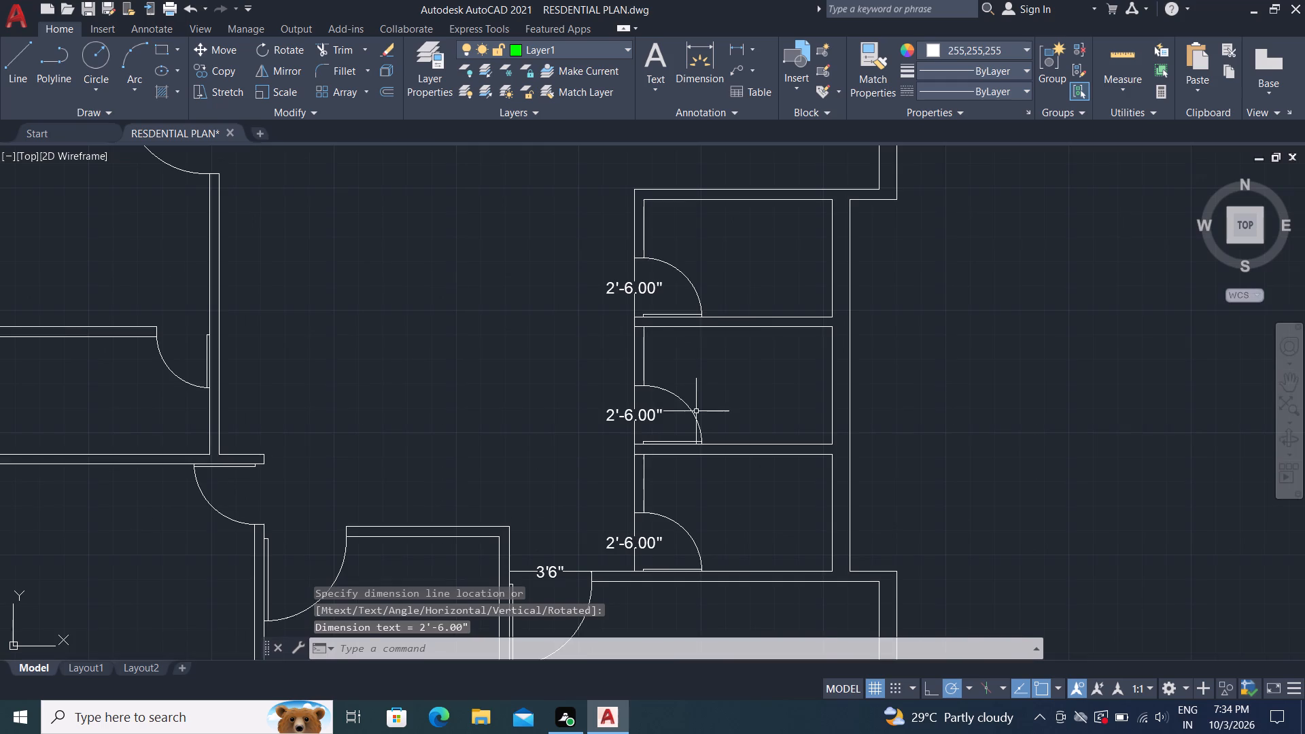
scroll(696, 411, down, 1)
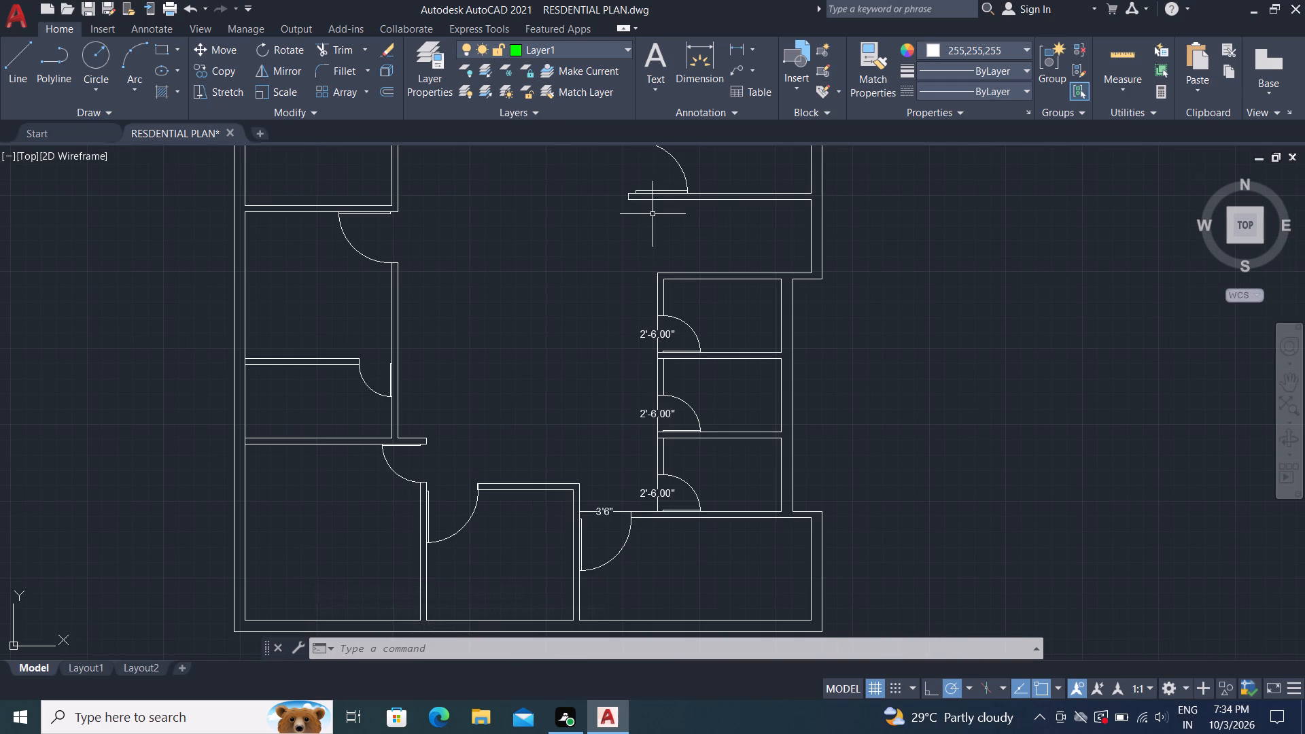
text(ex)
key(space)
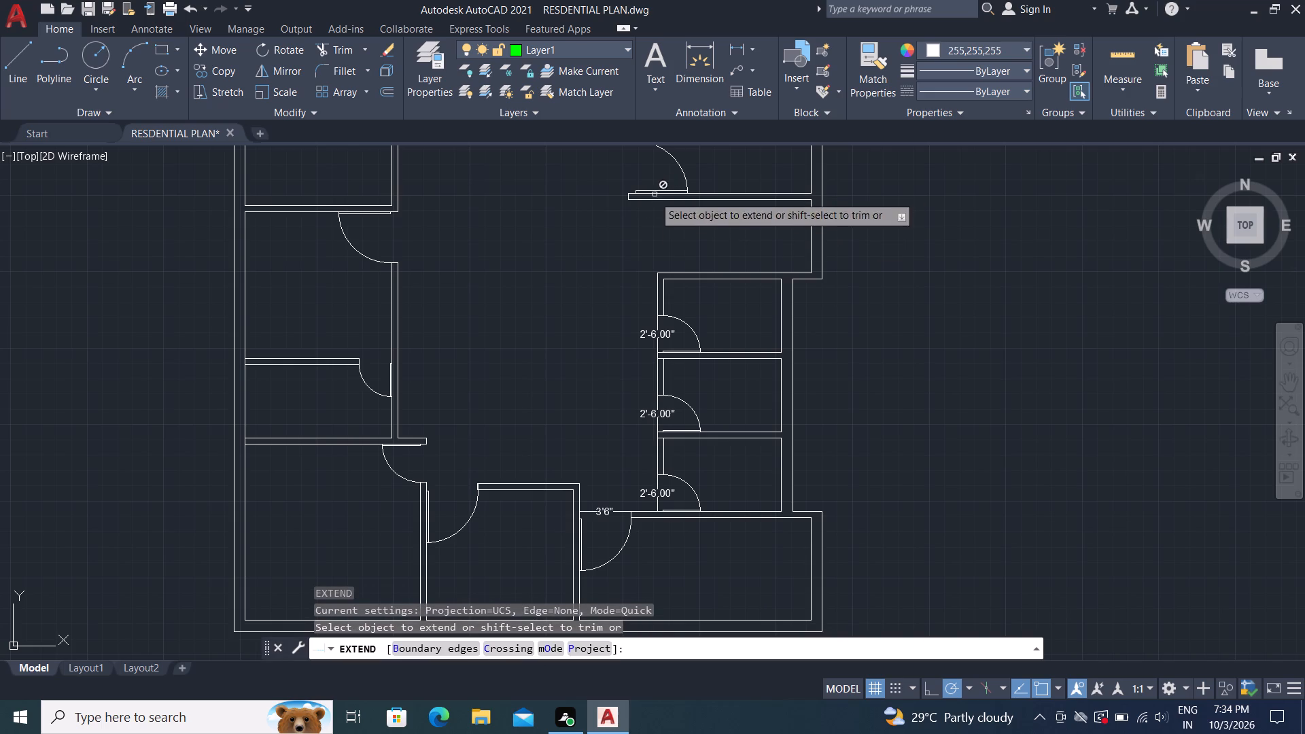
click(665, 290)
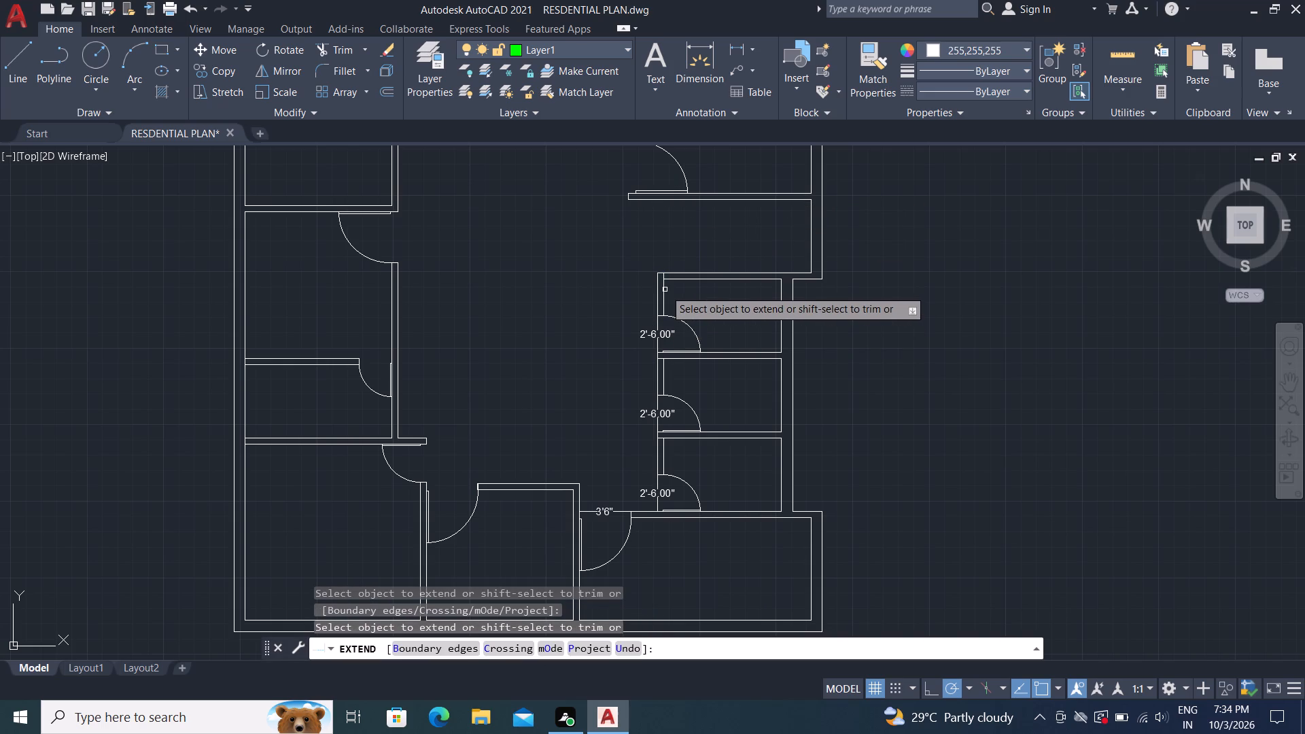
click(665, 290)
click(665, 290)
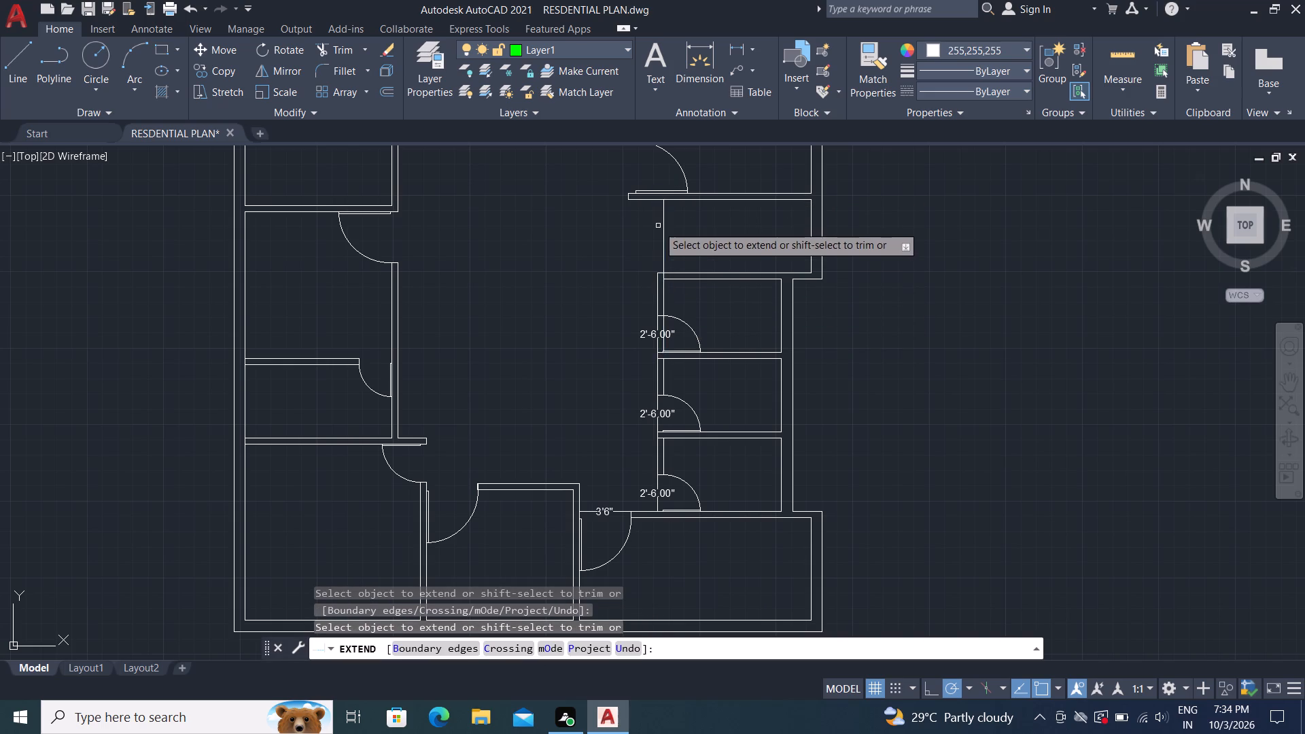
click(658, 292)
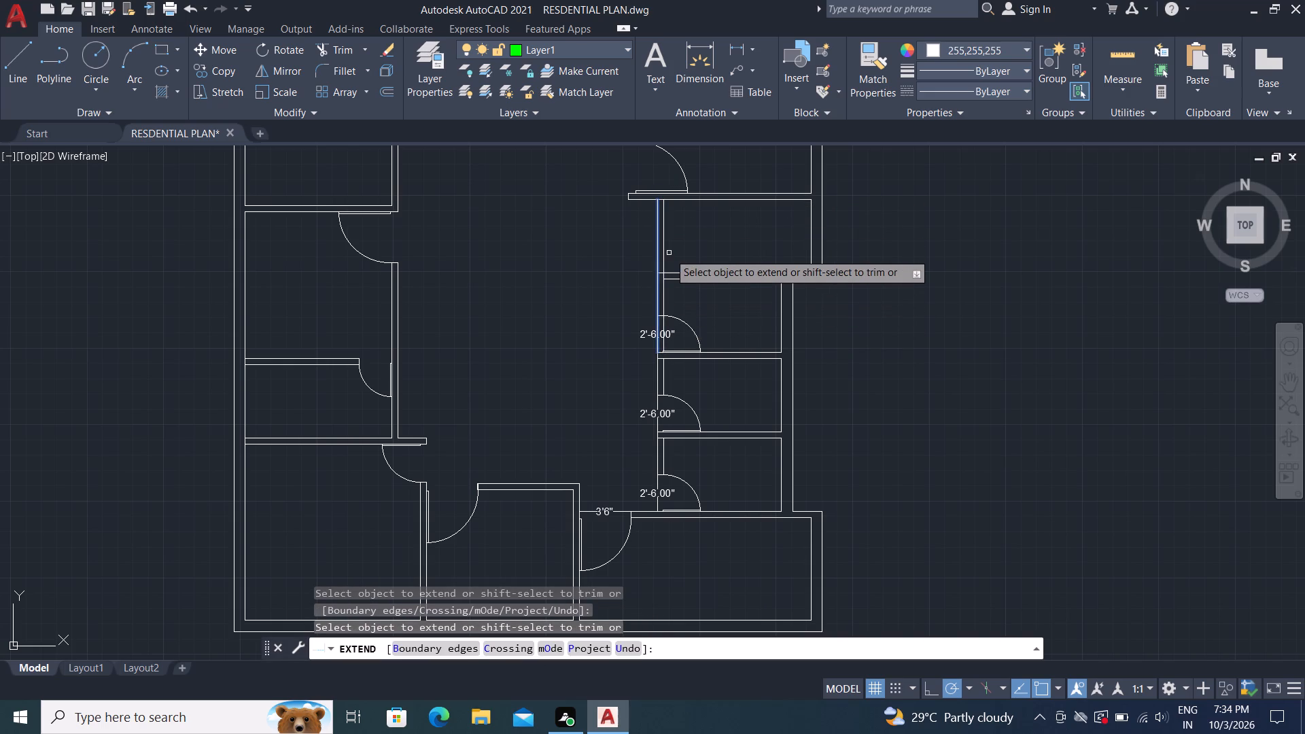
key(Escape)
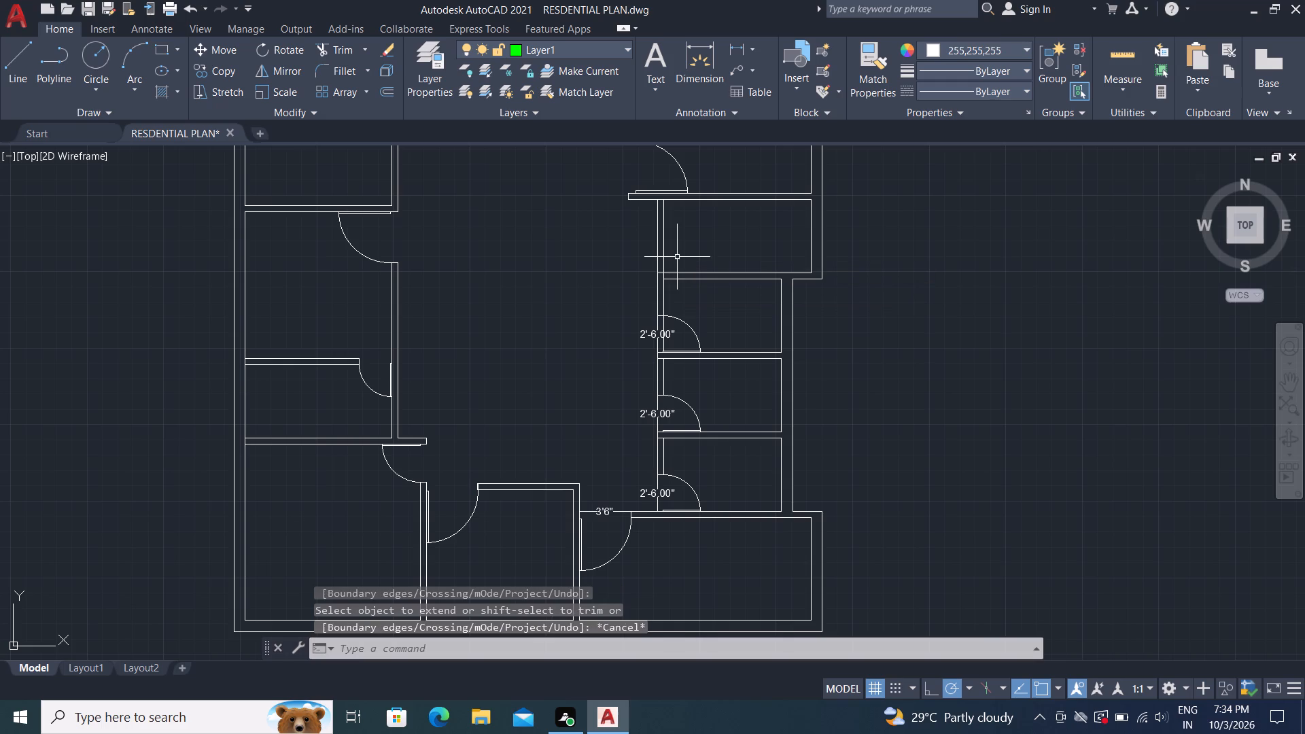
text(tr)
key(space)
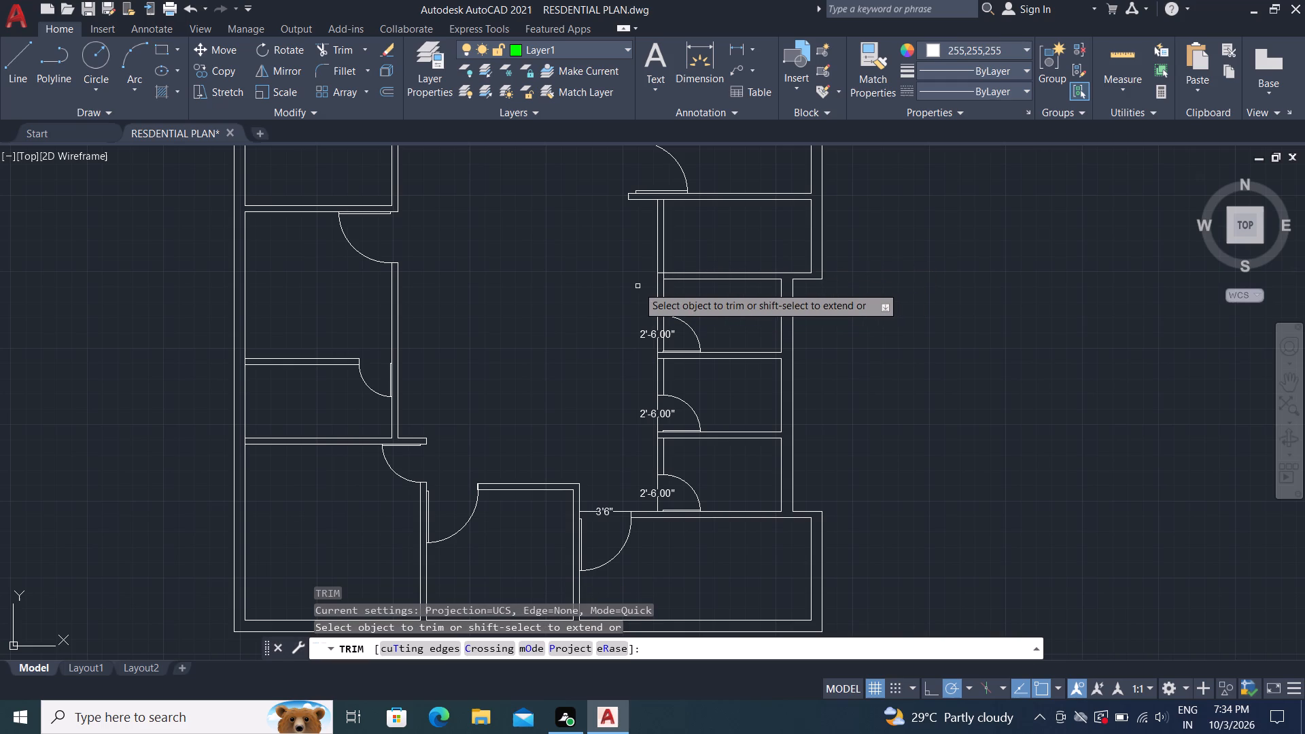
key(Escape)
Extend the inner top wall line of the uppermost small right-side room to the outer face of its door-side wall.
text(ex)
key(space)
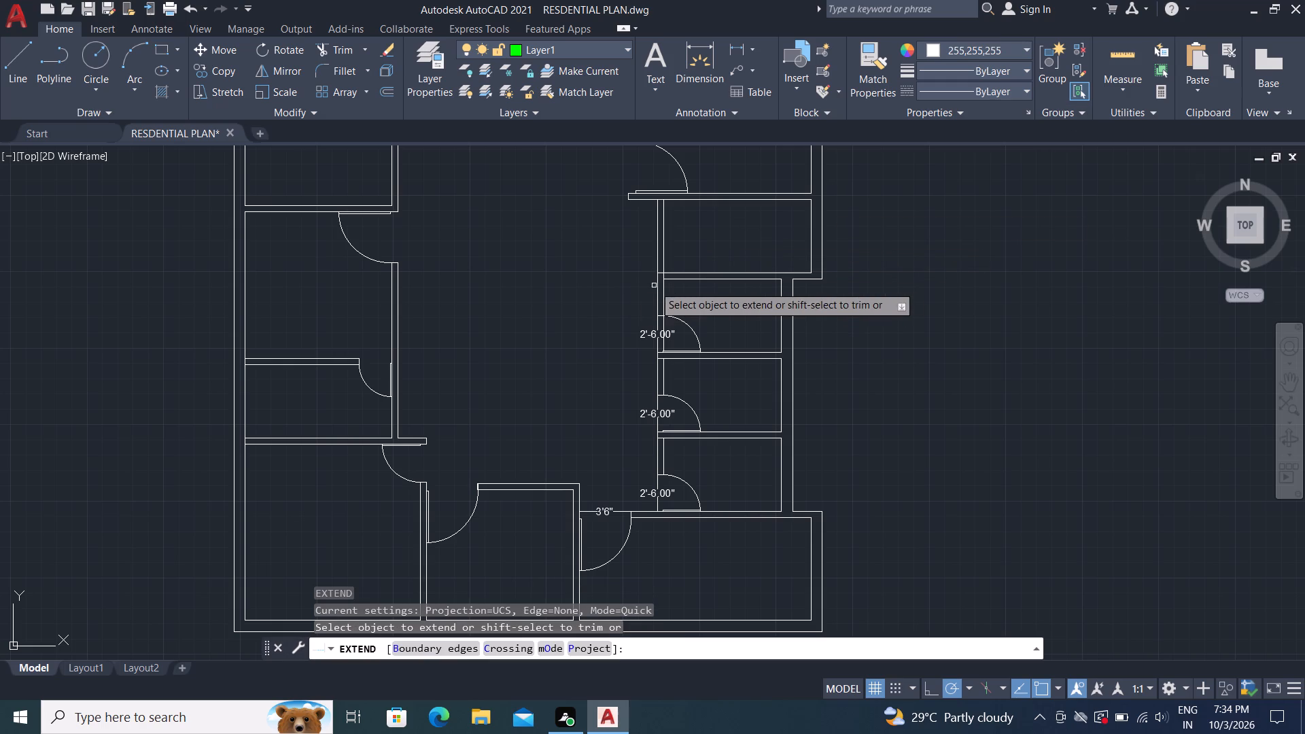
click(673, 281)
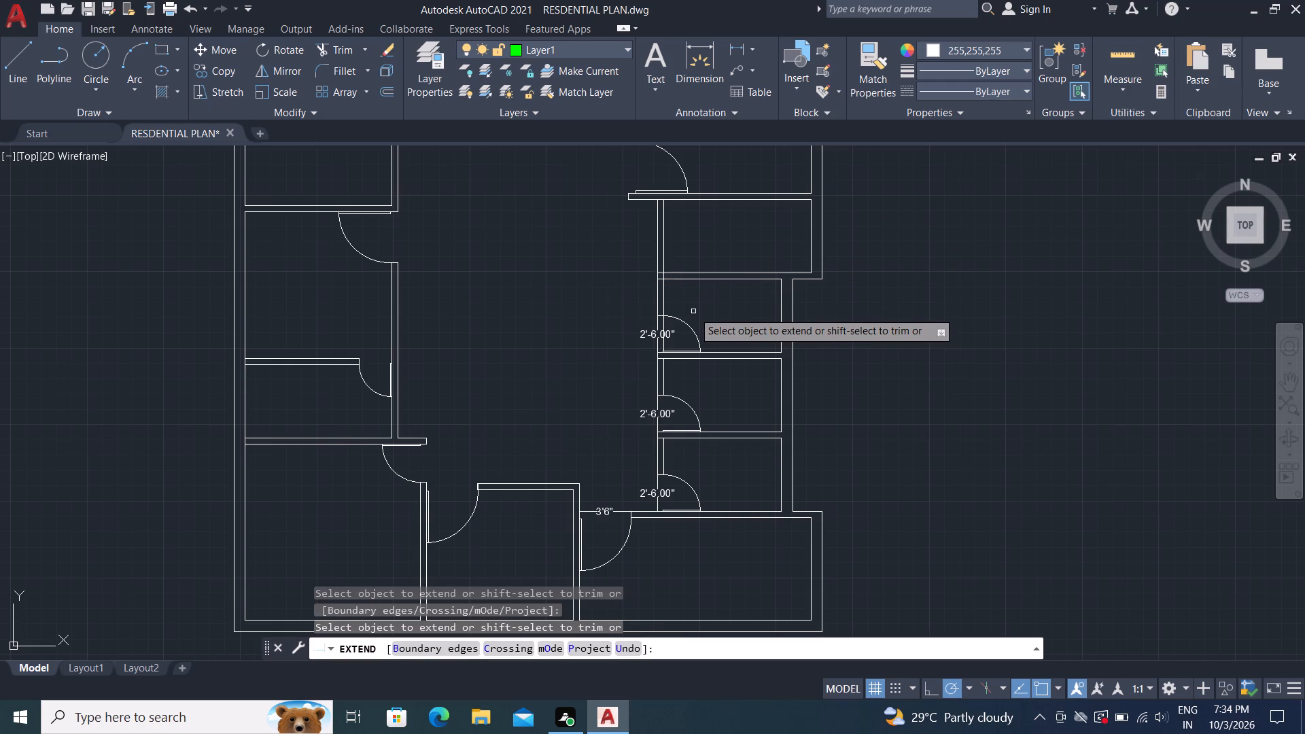
key(Escape)
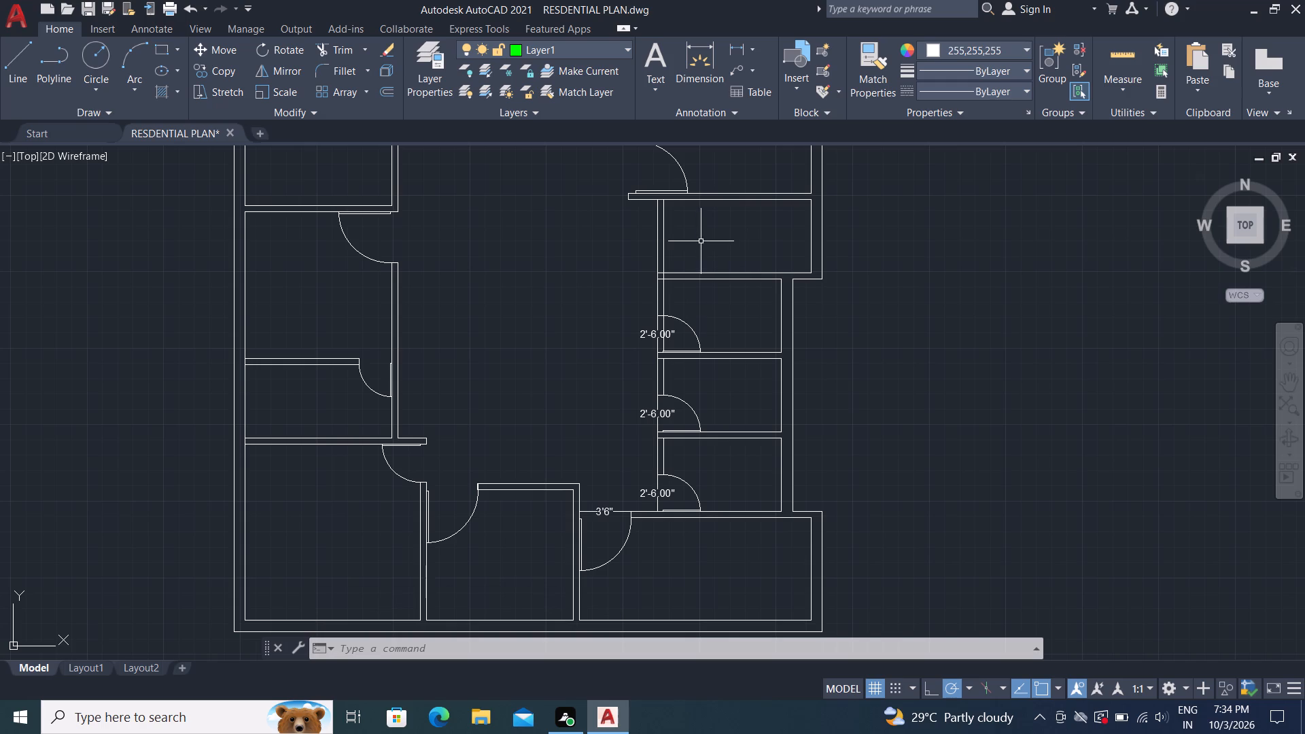
Copy the door of the uppermost dimensioned small right-side room to the lower door-side corner of the enclosed room directly above it.
scroll(662, 232, up, 1)
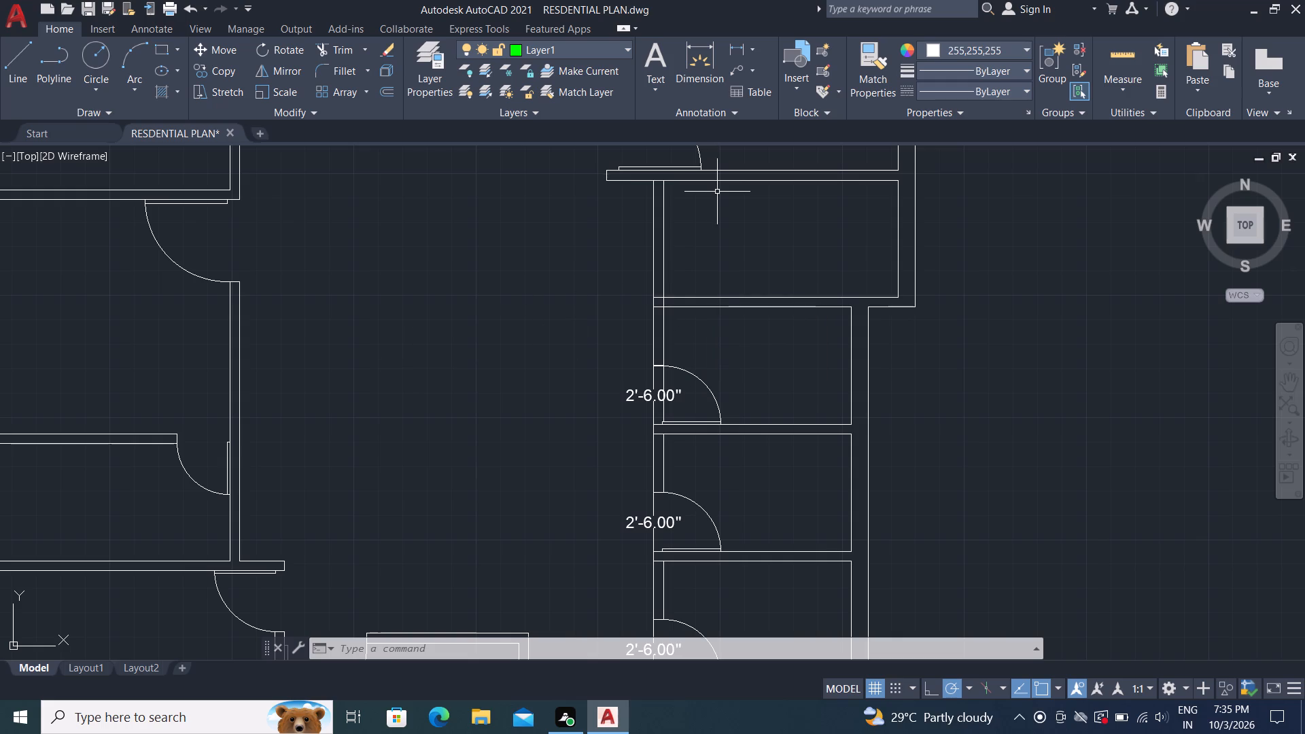
text(o)
key(space)
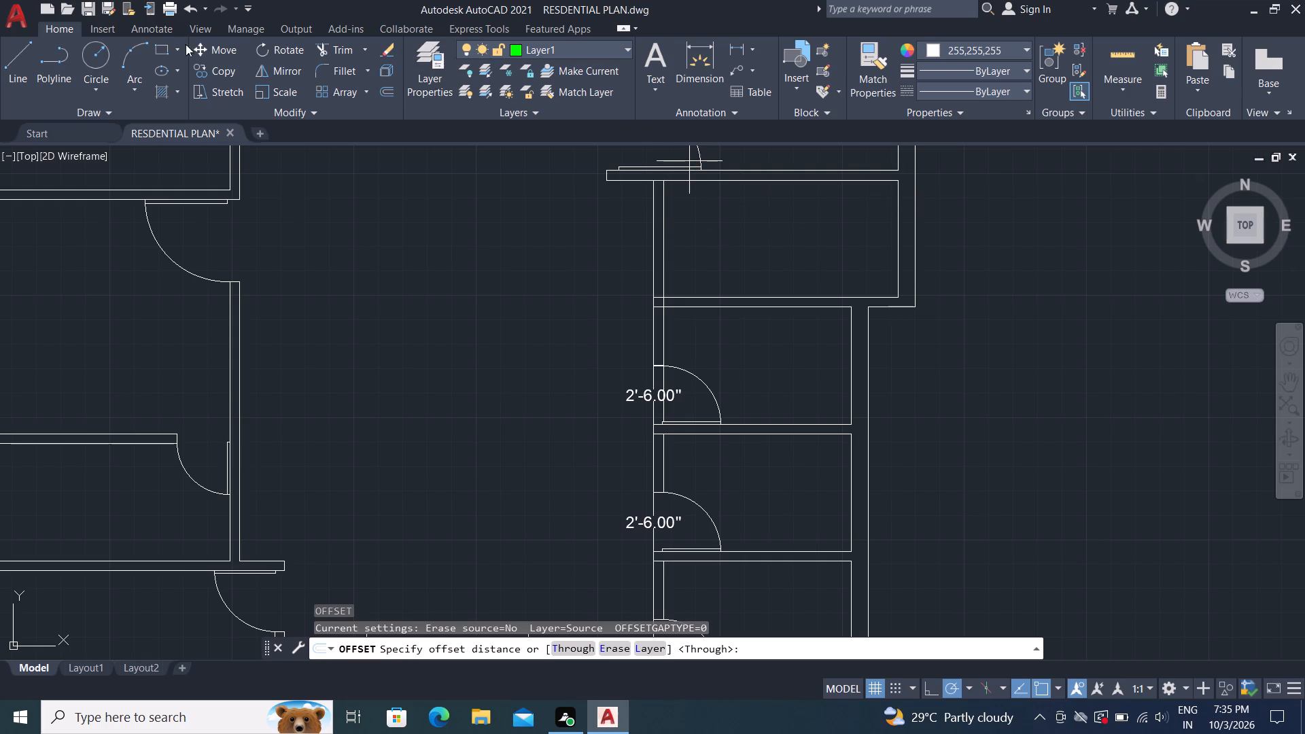
click(217, 65)
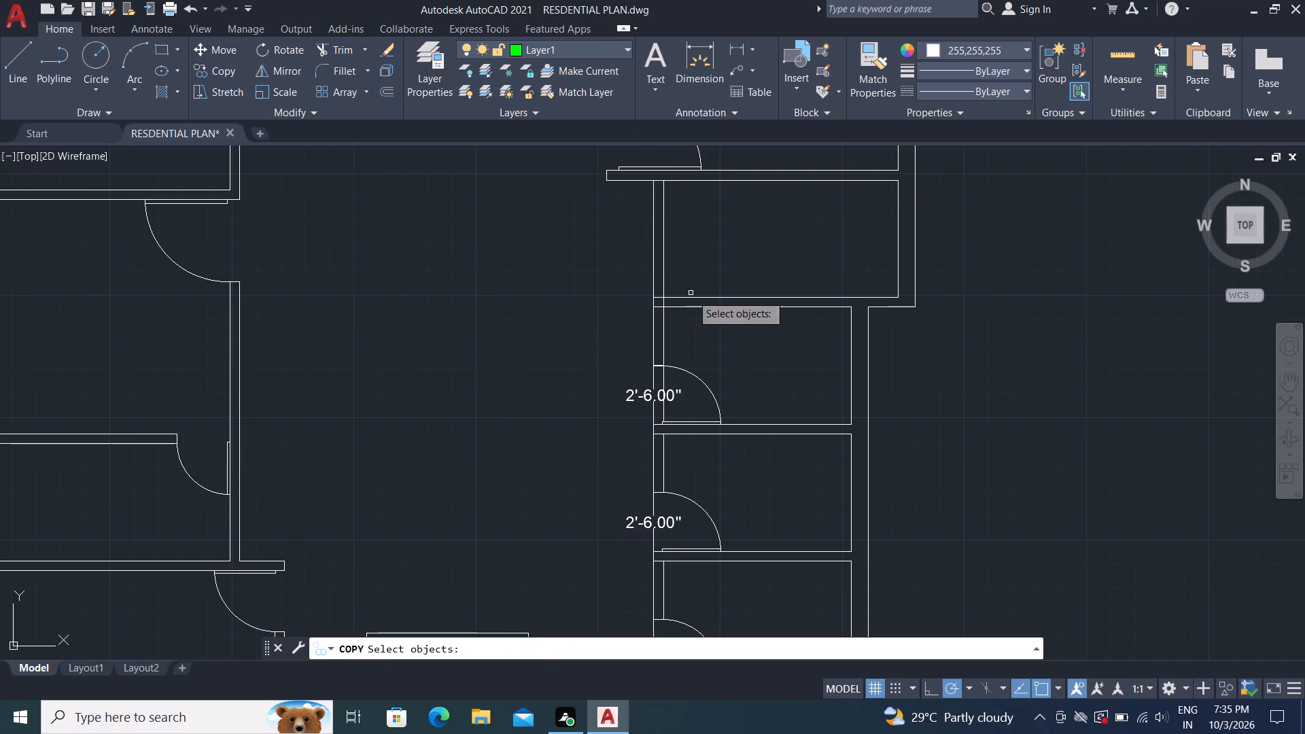
click(697, 380)
right_click(698, 384)
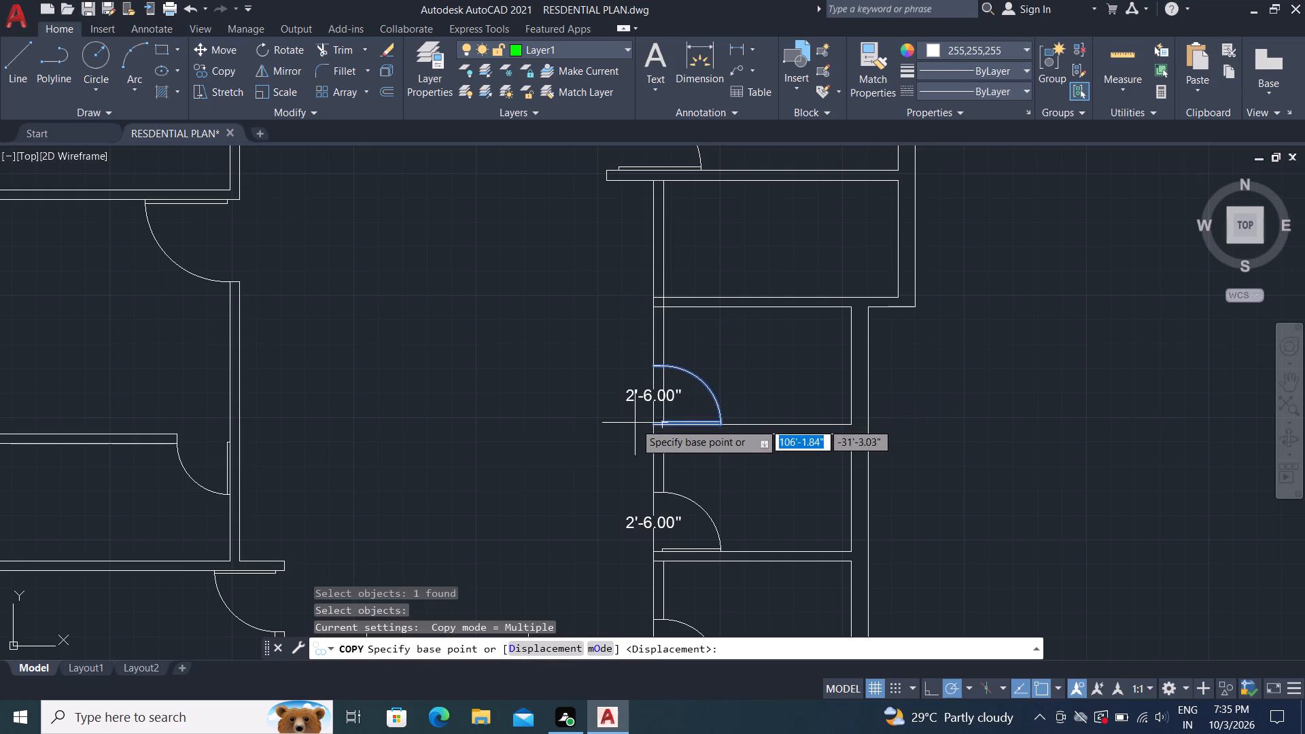
scroll(647, 430, up, 3)
click(658, 410)
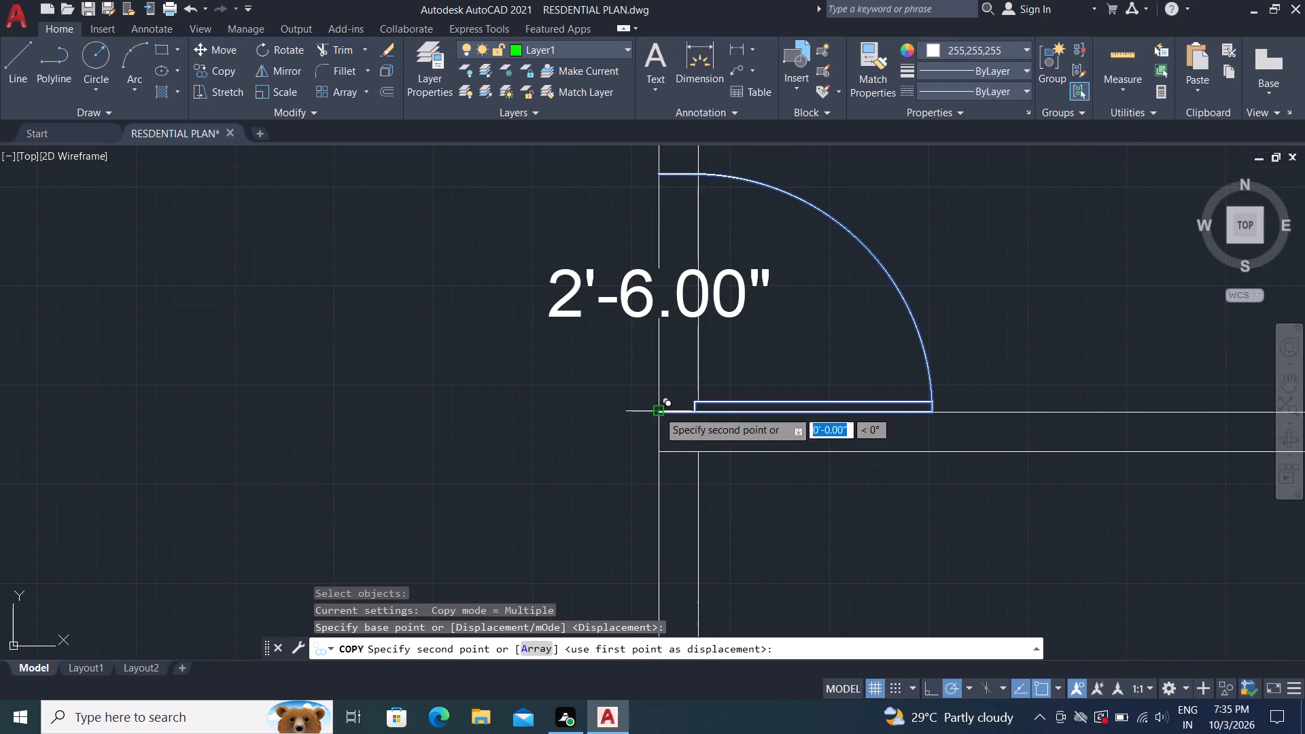
scroll(586, 237, down, 2)
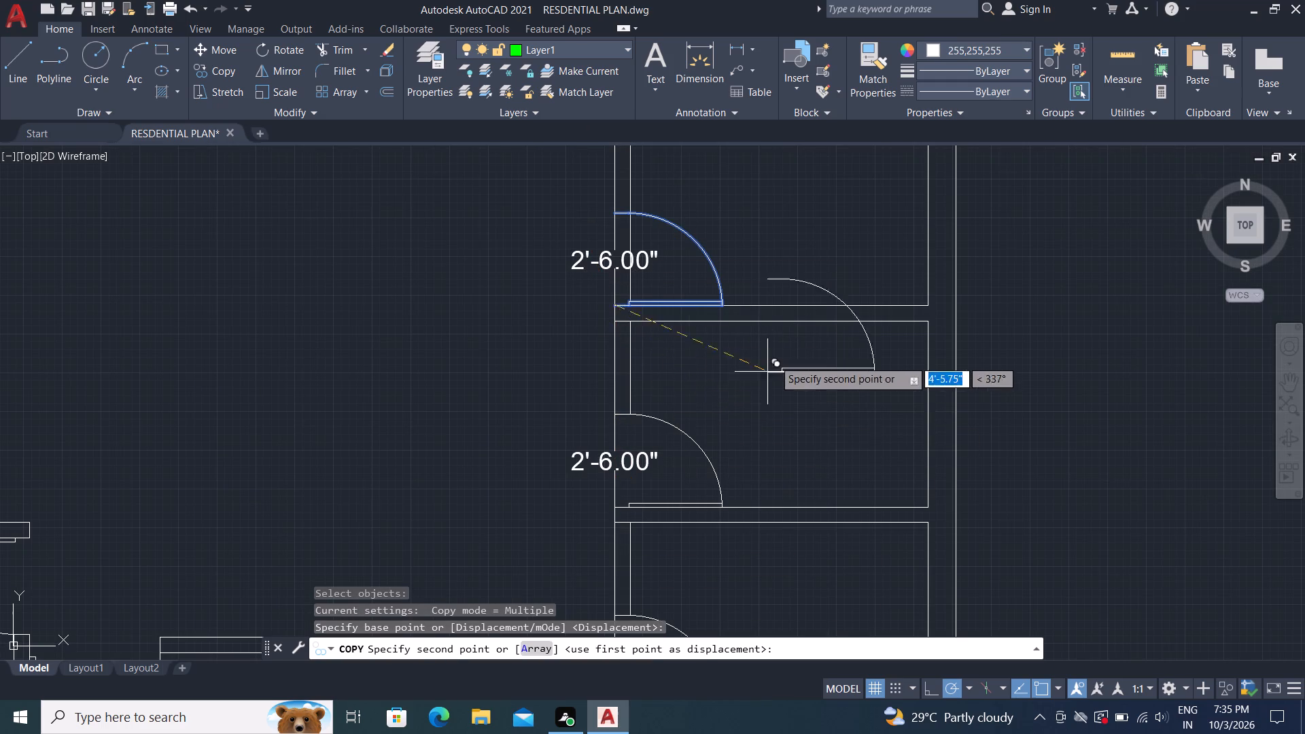
scroll(784, 495, down, 2)
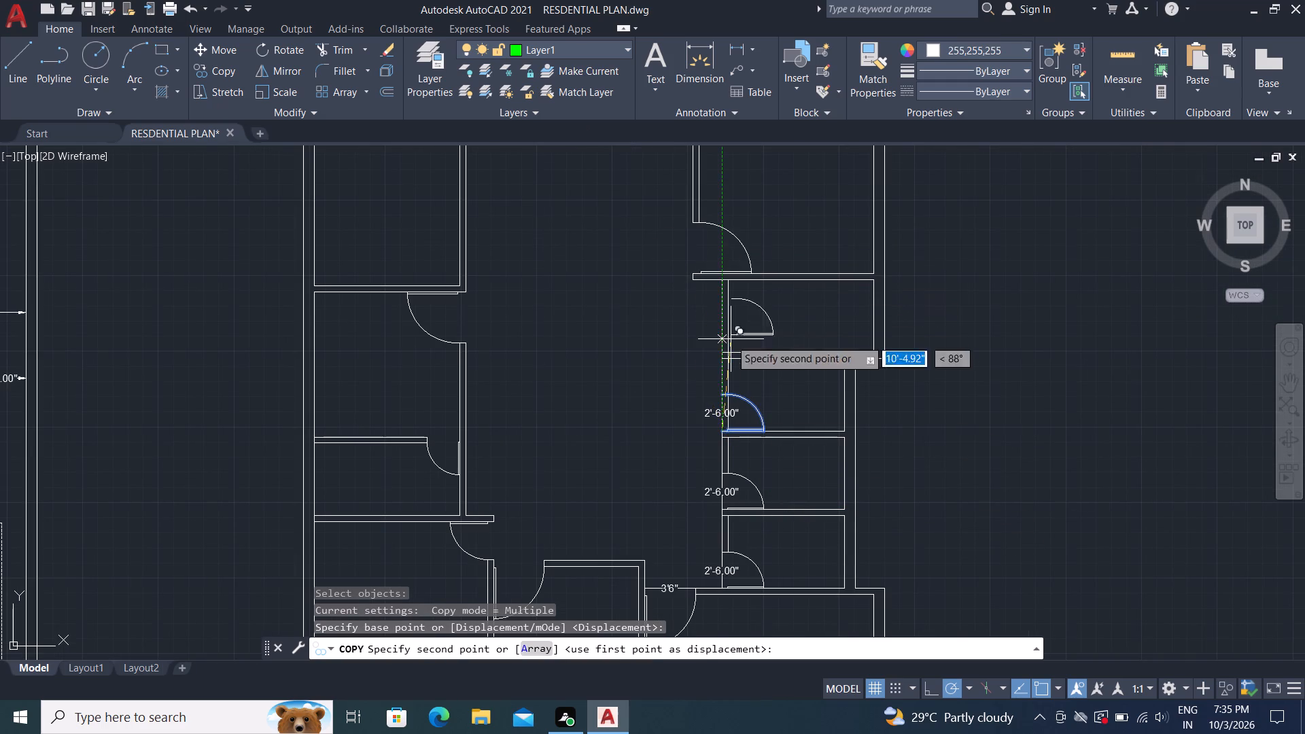
scroll(727, 340, up, 3)
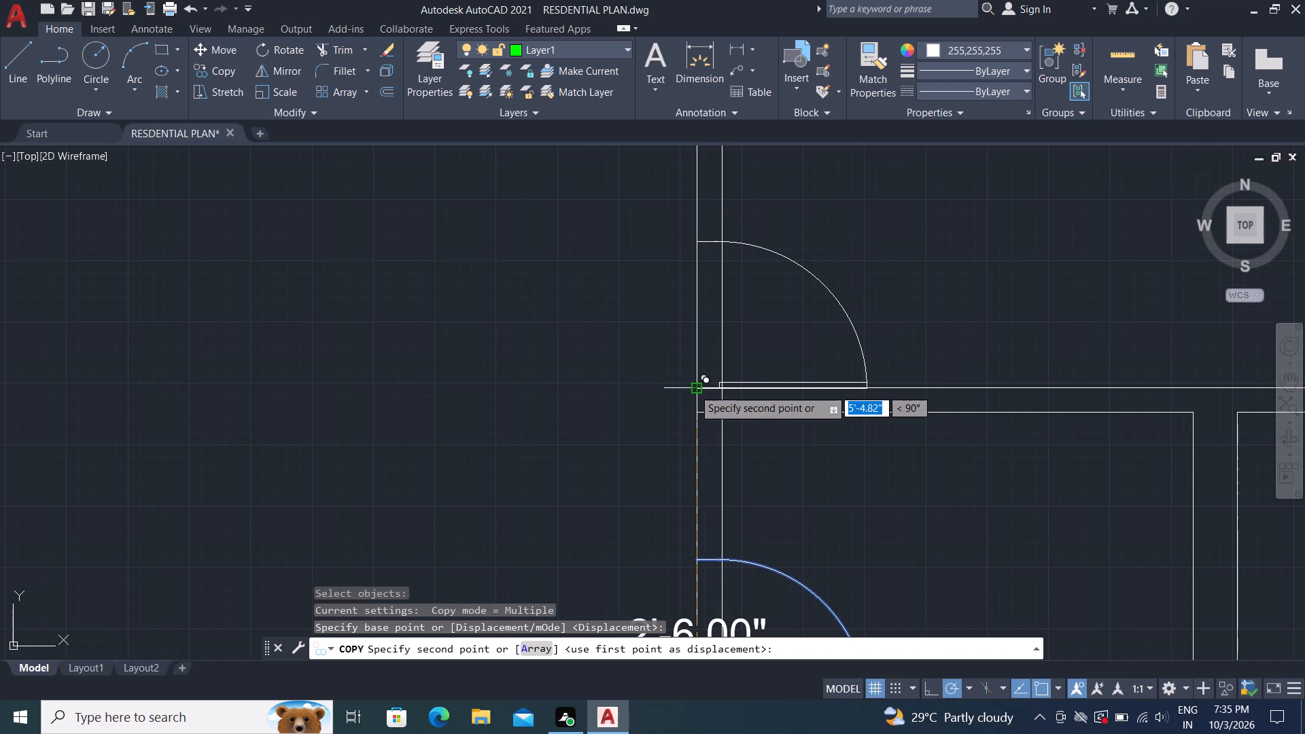
click(693, 389)
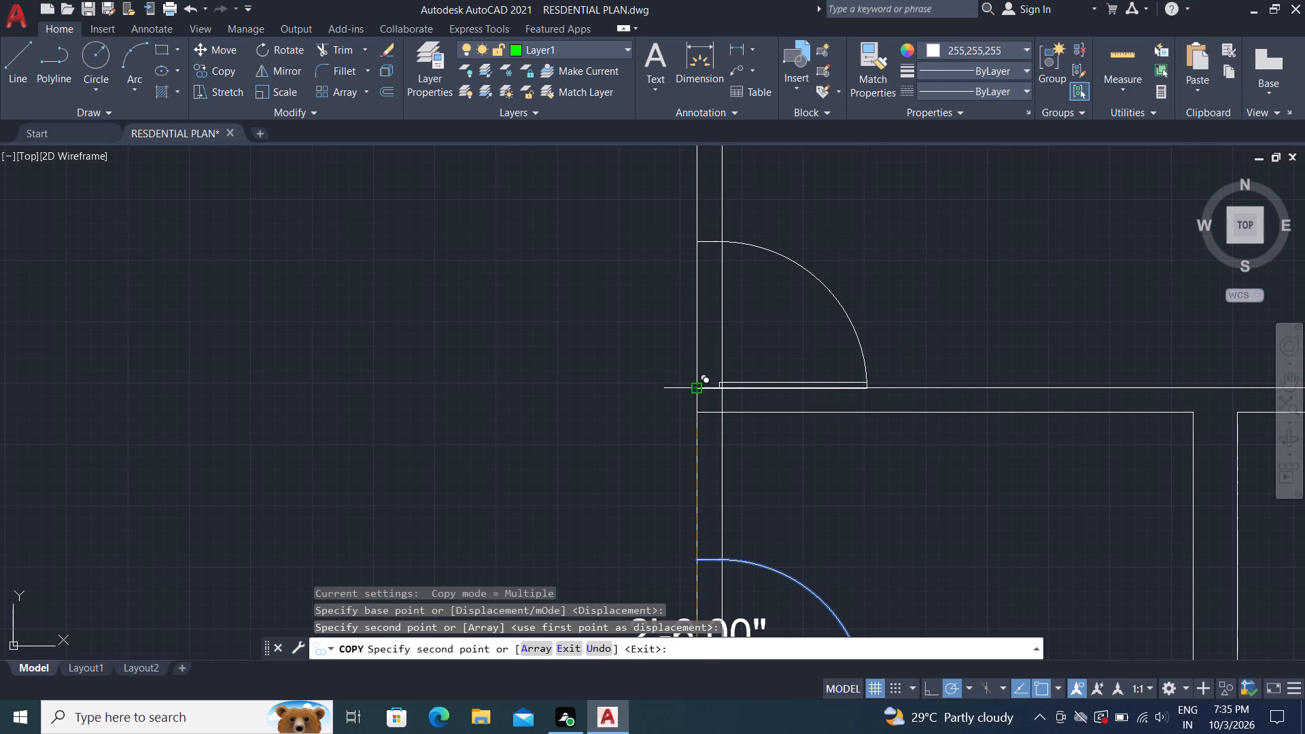
key(Escape)
Trim the inner wall line across the copied door's opening, including the short stub beside the door leaf.
text(tr)
key(space)
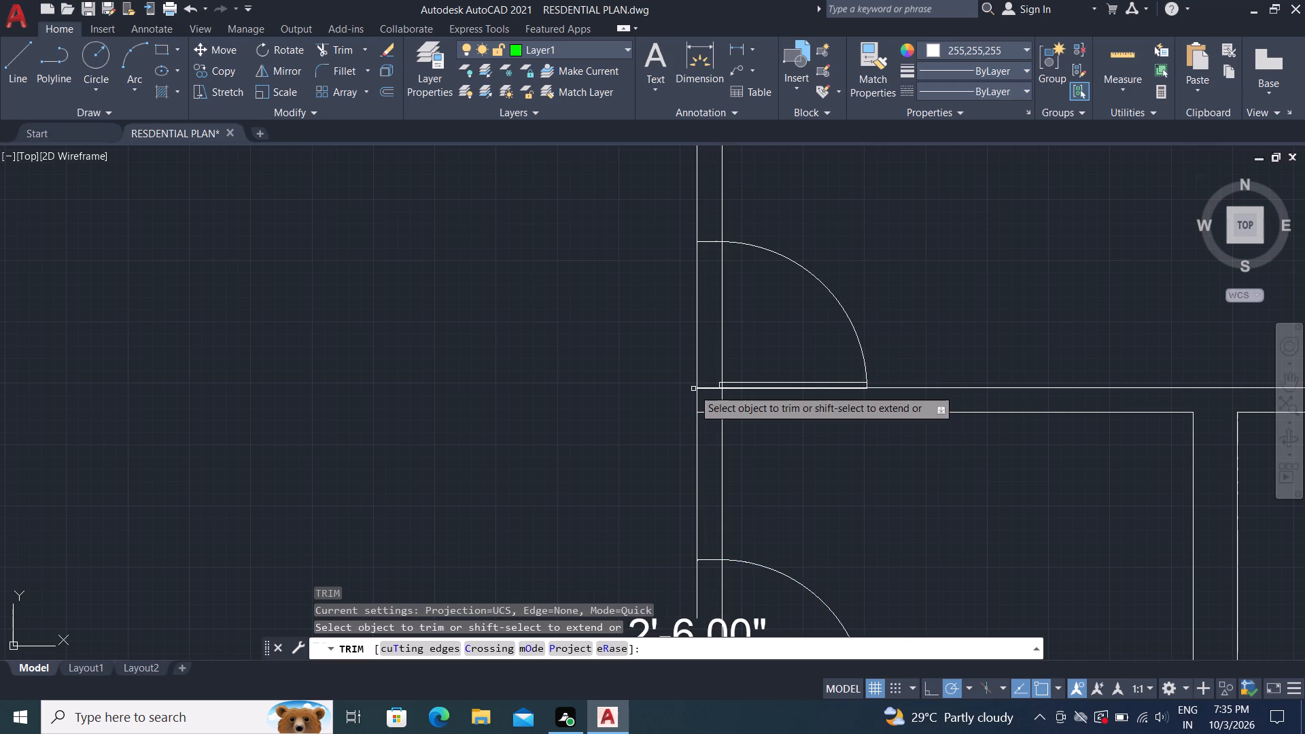
click(723, 343)
scroll(723, 437, up, 4)
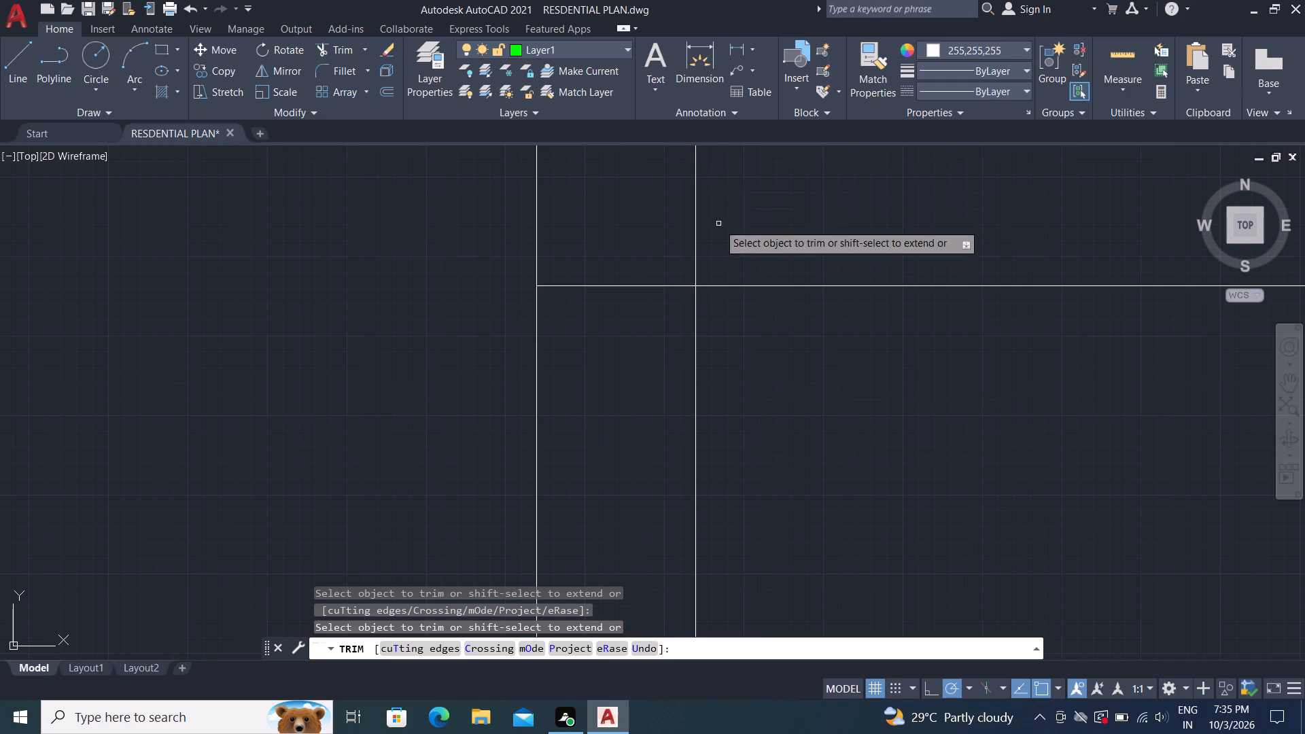
scroll(745, 480, down, 2)
scroll(718, 334, up, 2)
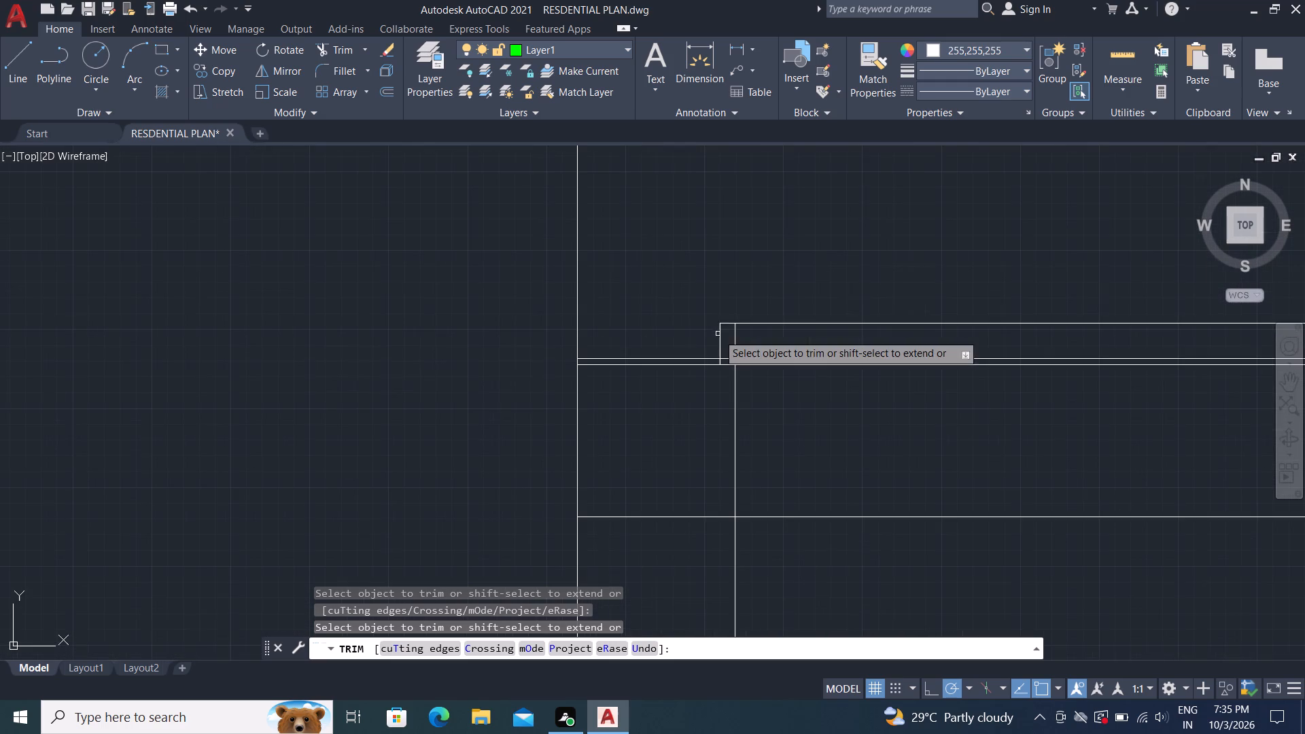
click(735, 339)
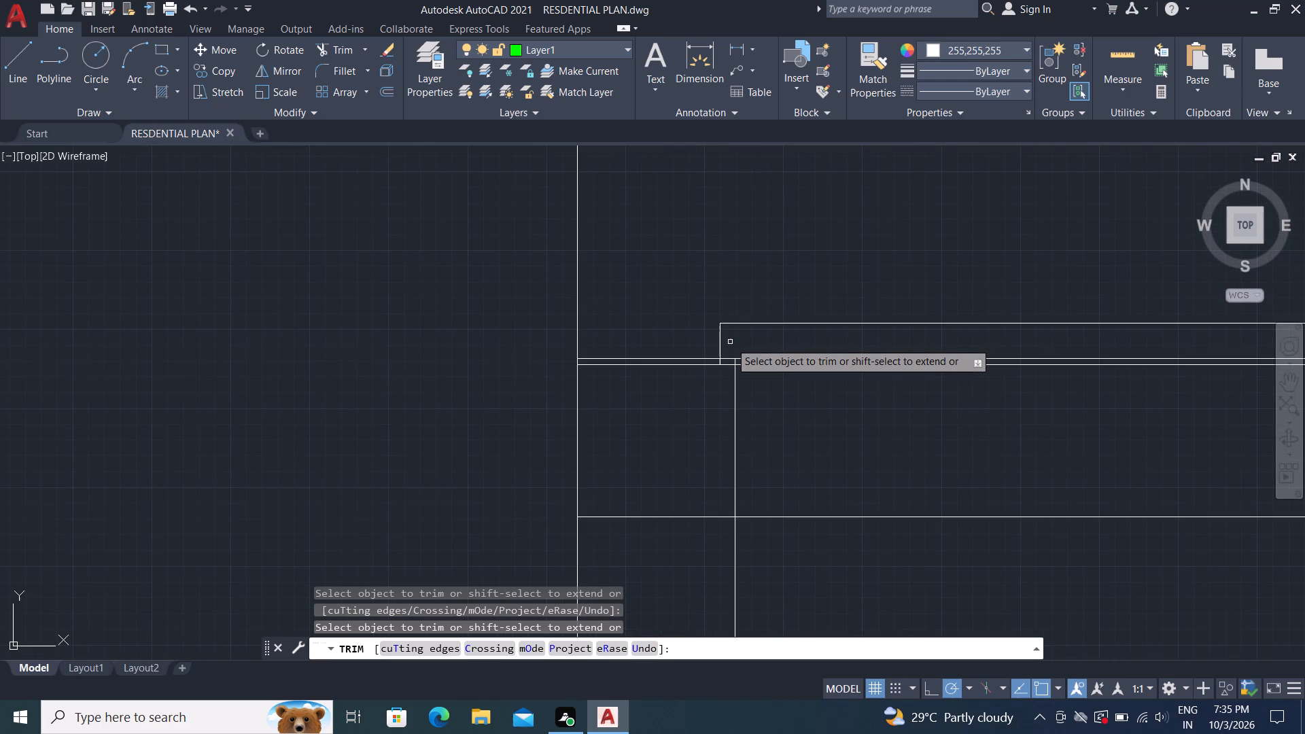
key(Escape)
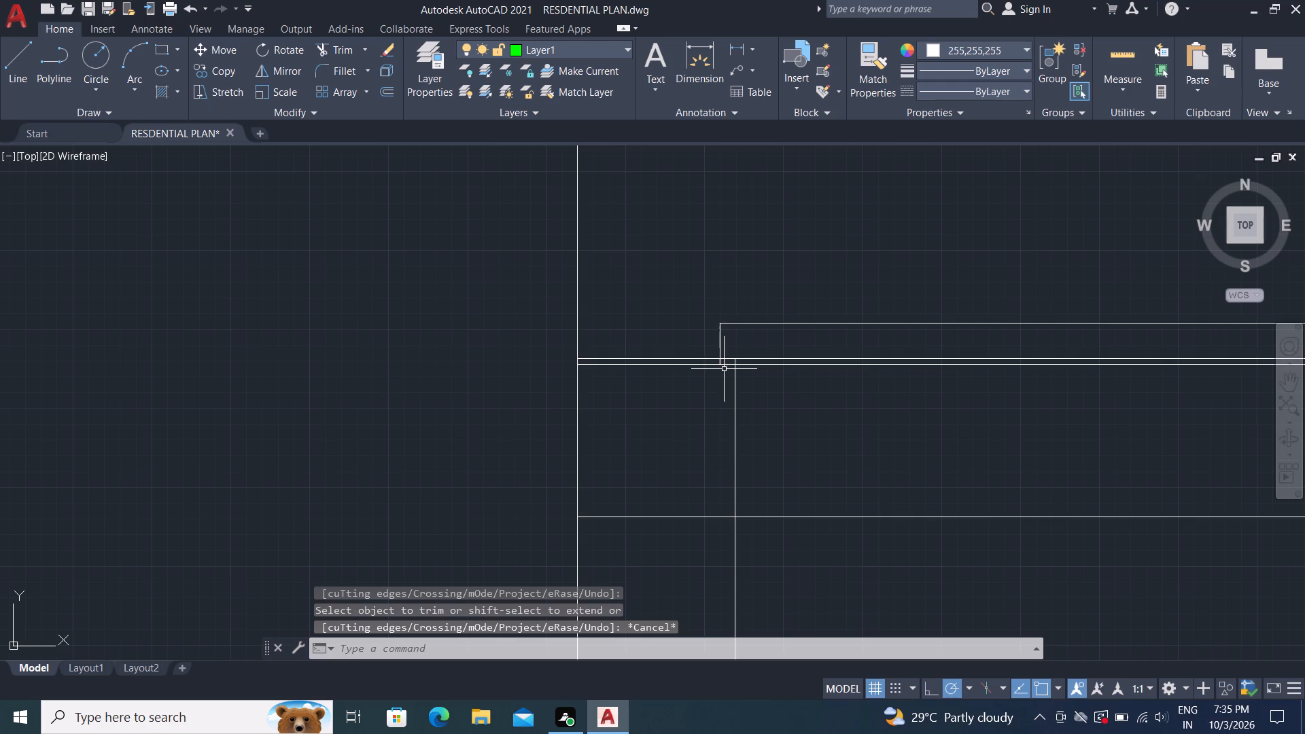
Move the copied door slightly up from its lower jamb endpoint onto the corner of the adjacent horizontal wall line.
click(714, 366)
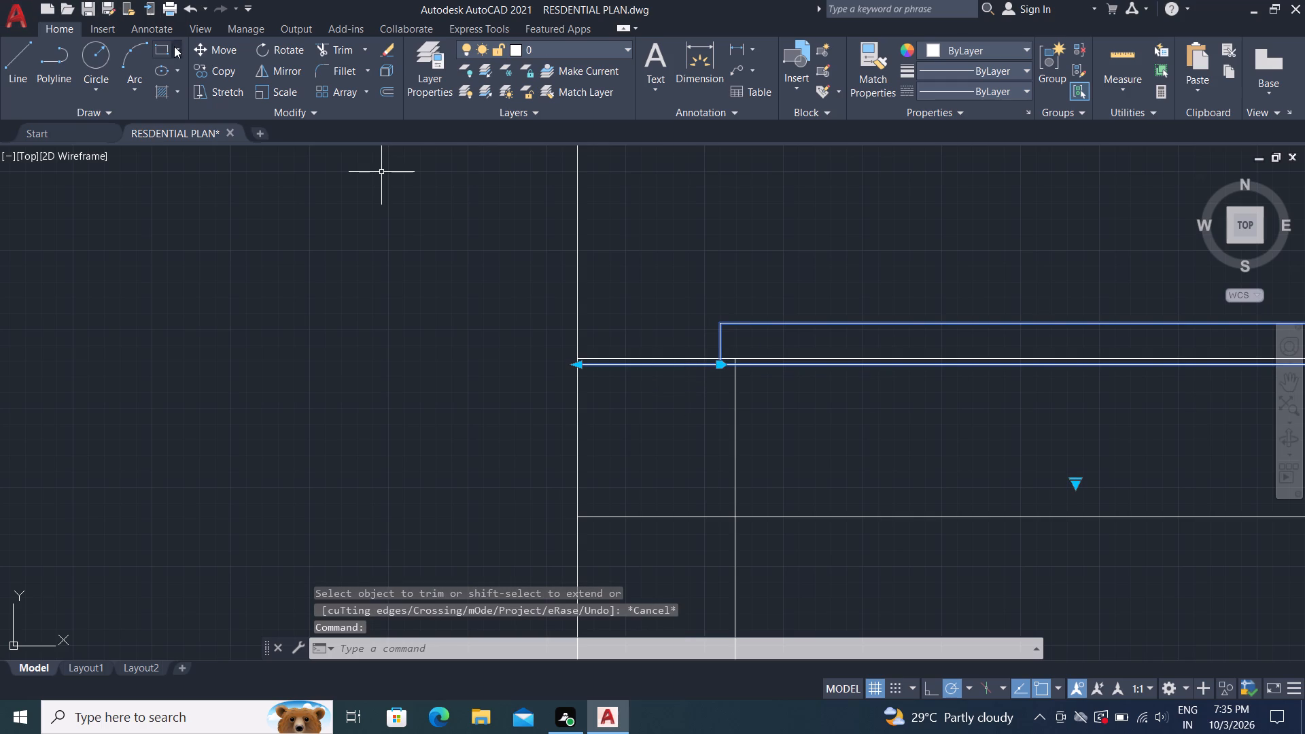
click(201, 46)
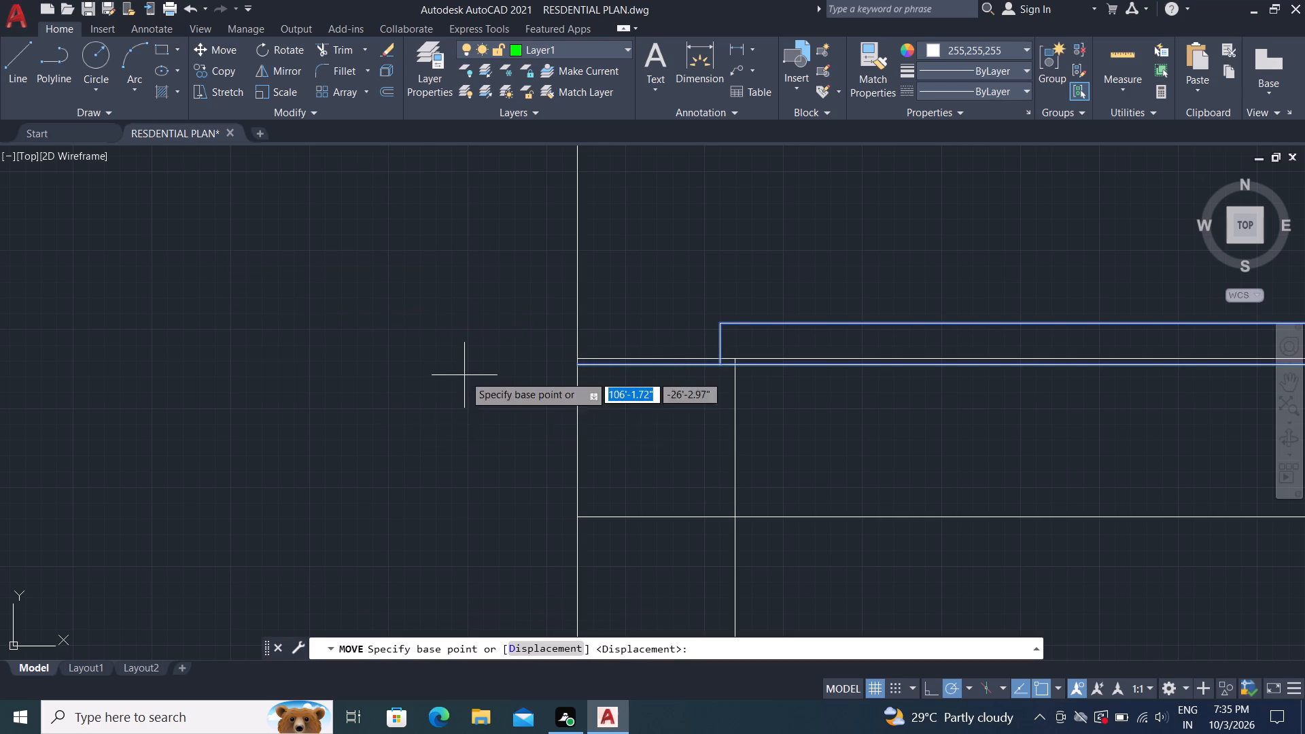
click(577, 368)
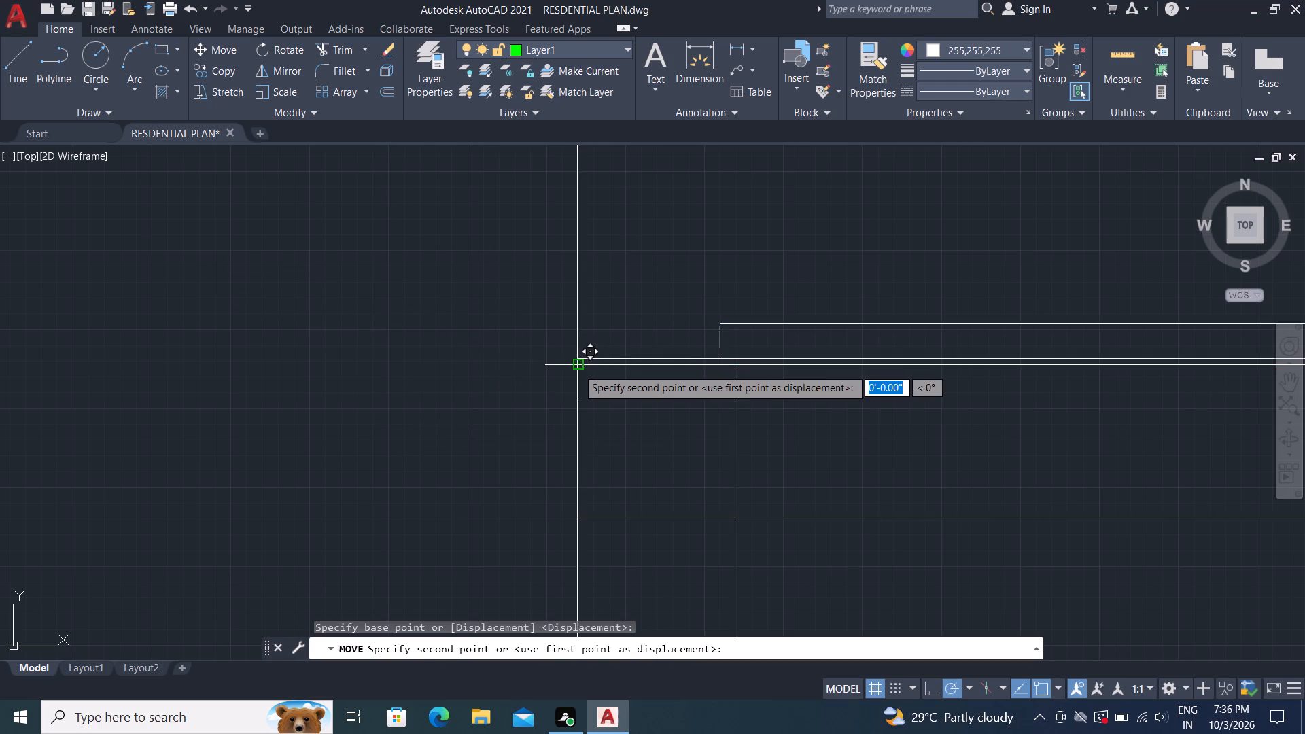
click(577, 362)
scroll(421, 347, down, 3)
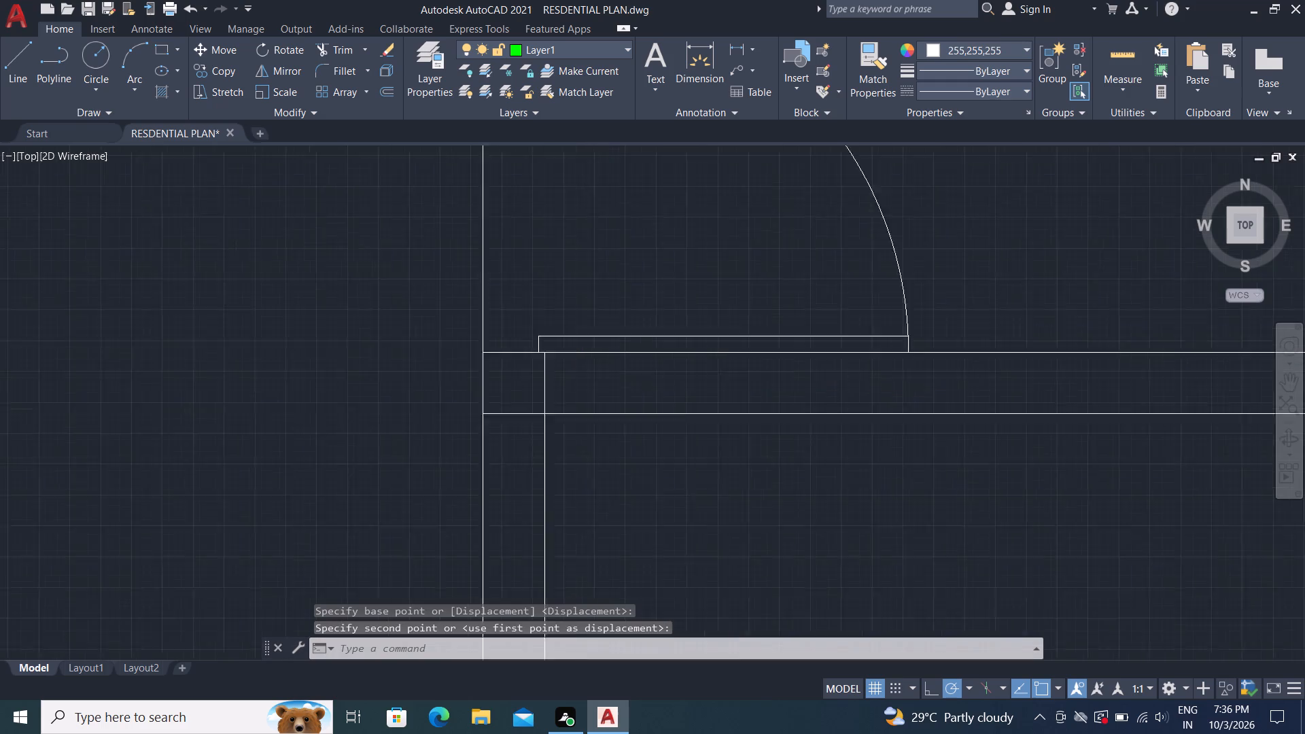
scroll(587, 339, down, 2)
scroll(672, 553, down, 1)
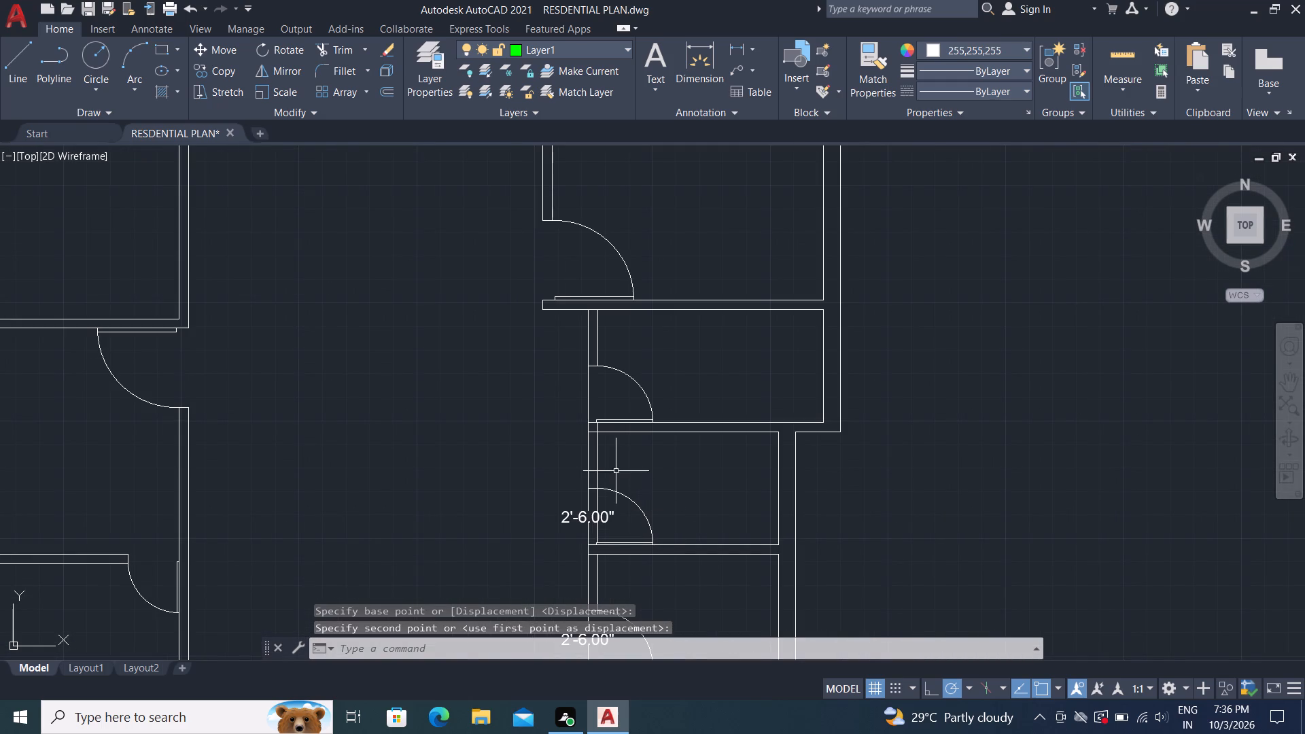
Trim the inner door-side wall line inside the horizontal wall below the copied door and across the next door opening beneath it.
scroll(587, 445, up, 2)
key(Escape)
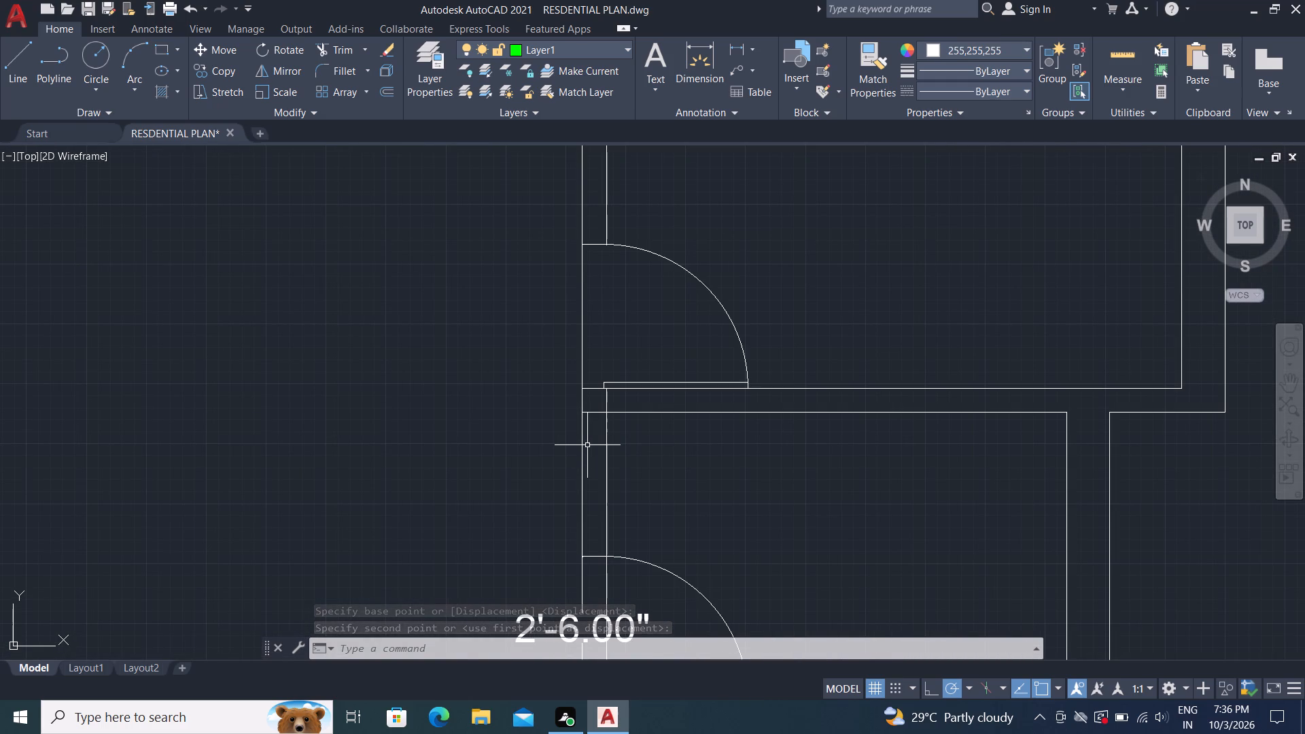
text(tr)
key(space)
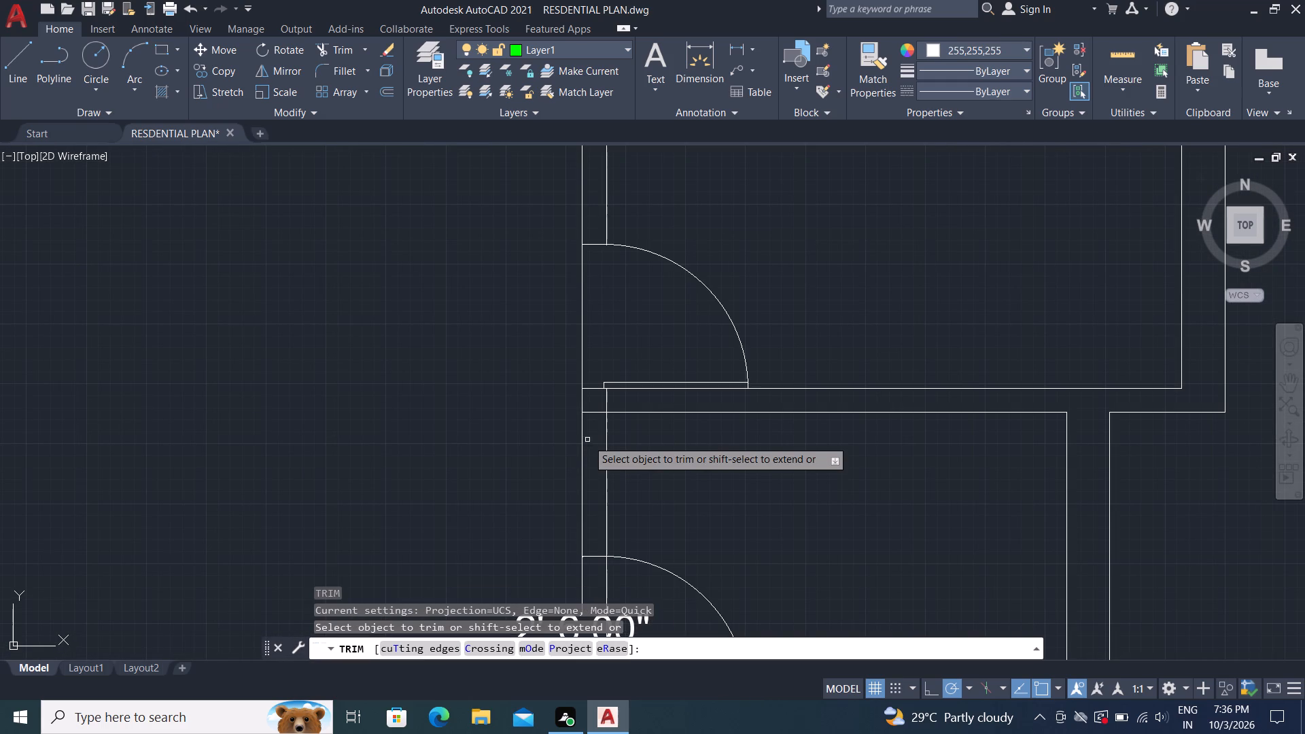
click(608, 402)
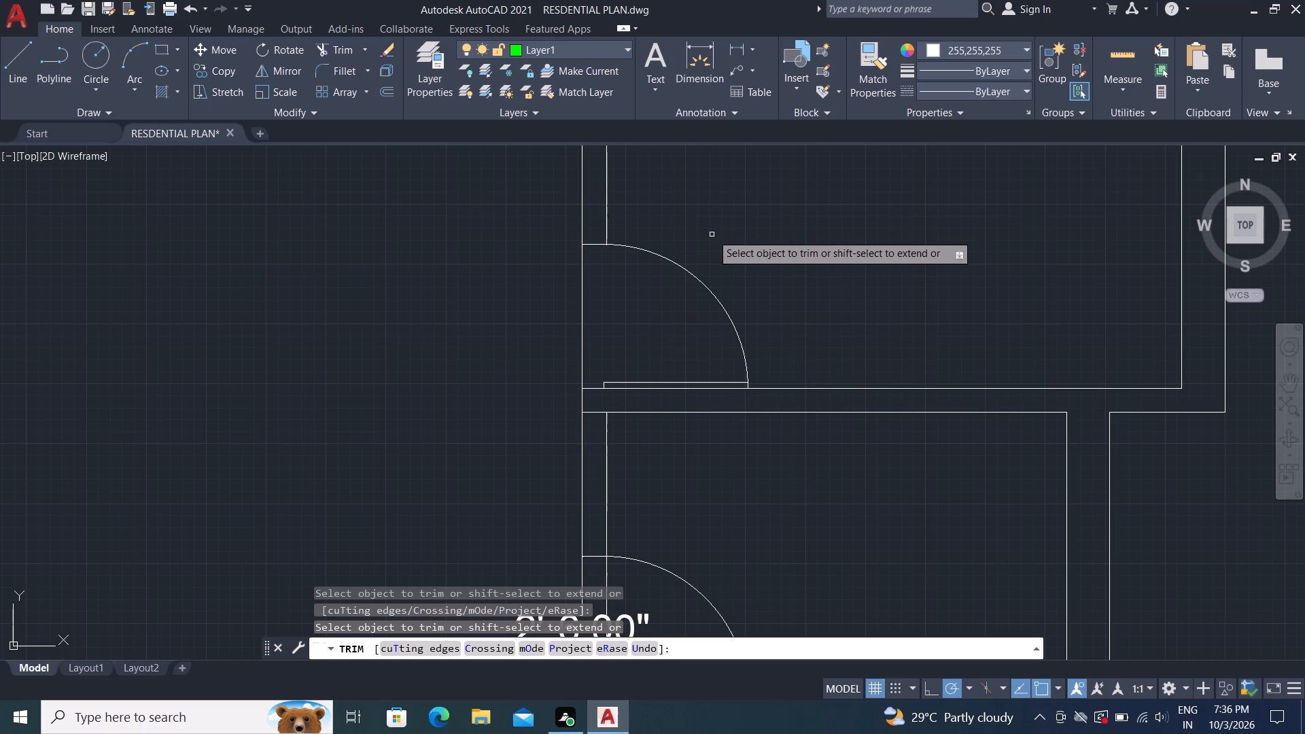
scroll(723, 217, down, 2)
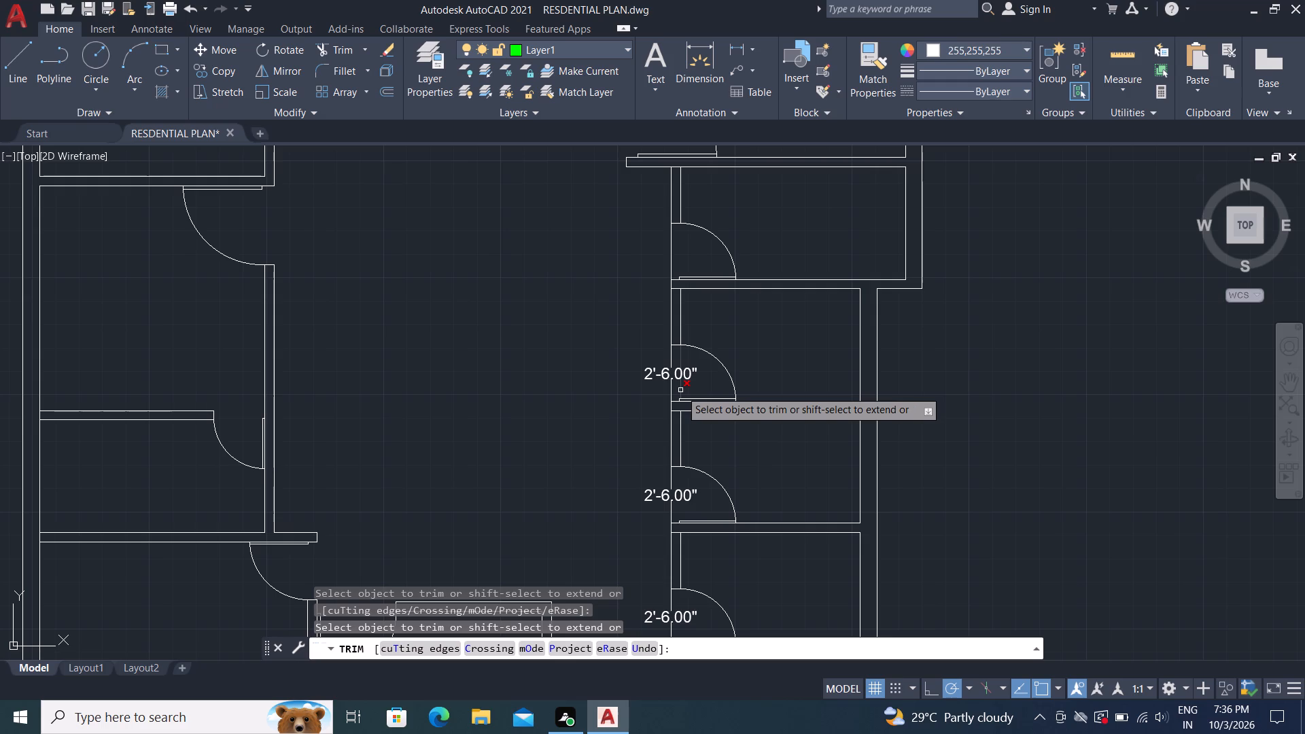
click(680, 390)
scroll(684, 400, up, 4)
Add a vertical linear dimension across the copied door's opening, placed along the outer wall line.
scroll(645, 381, down, 3)
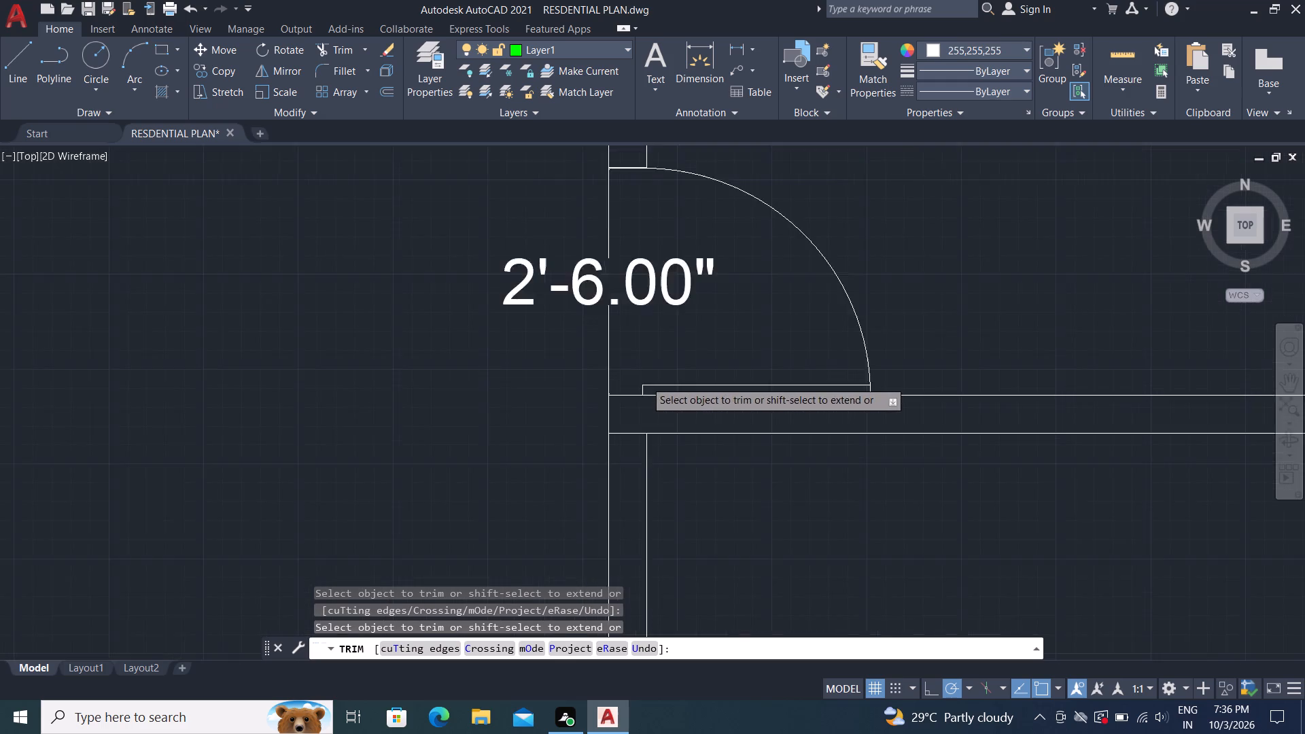
scroll(653, 367, down, 1)
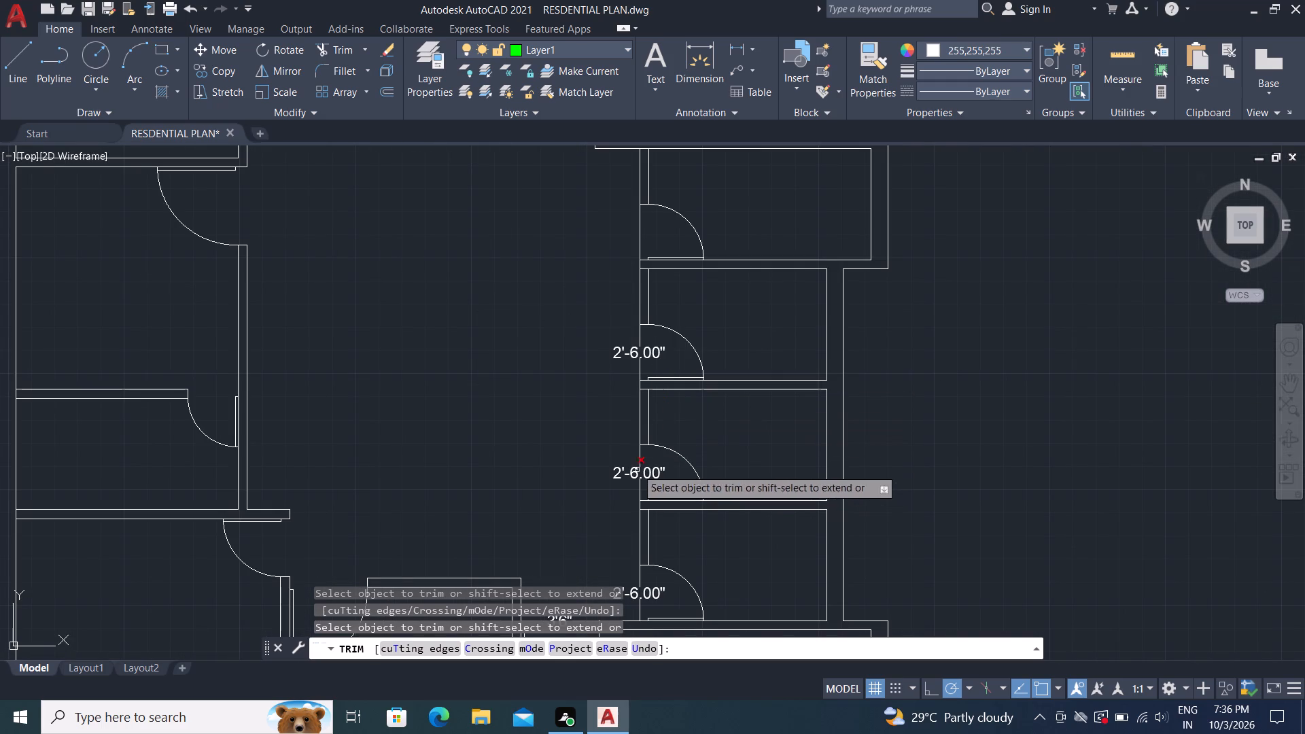
scroll(703, 174, up, 3)
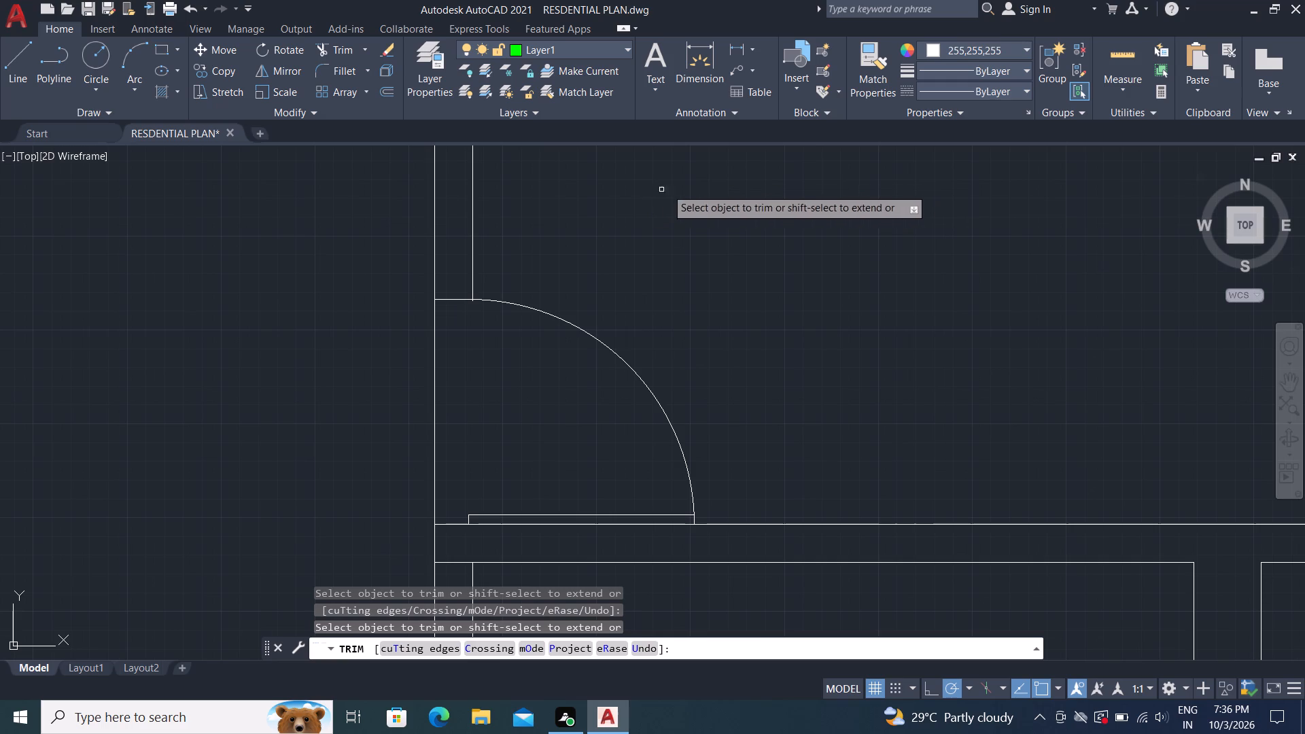
click(733, 45)
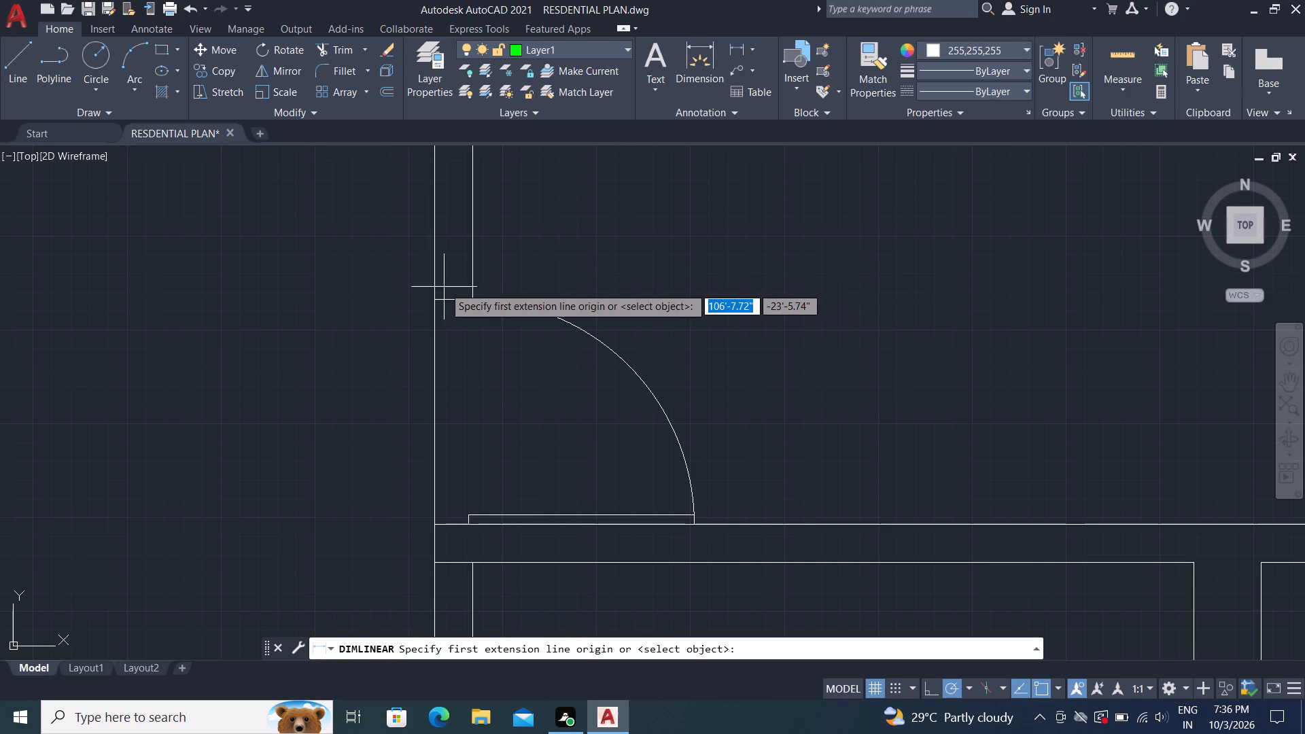
click(430, 300)
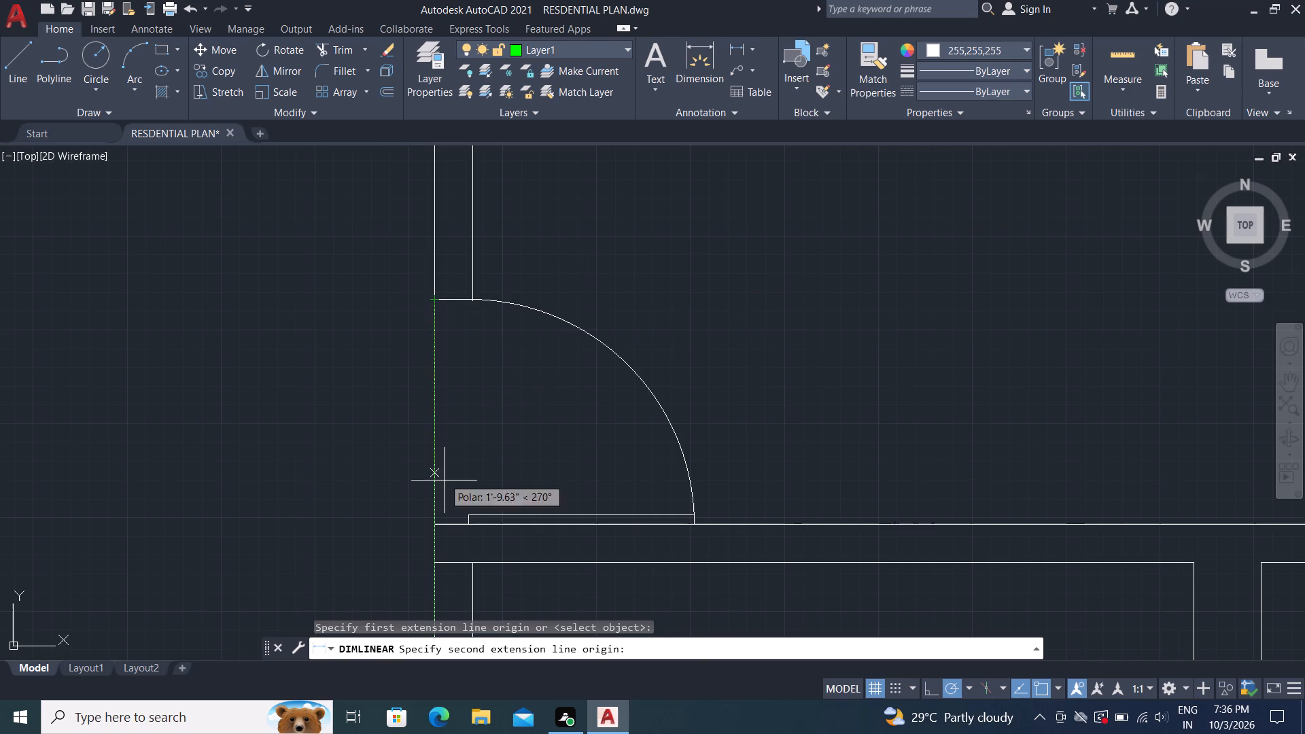
click(432, 526)
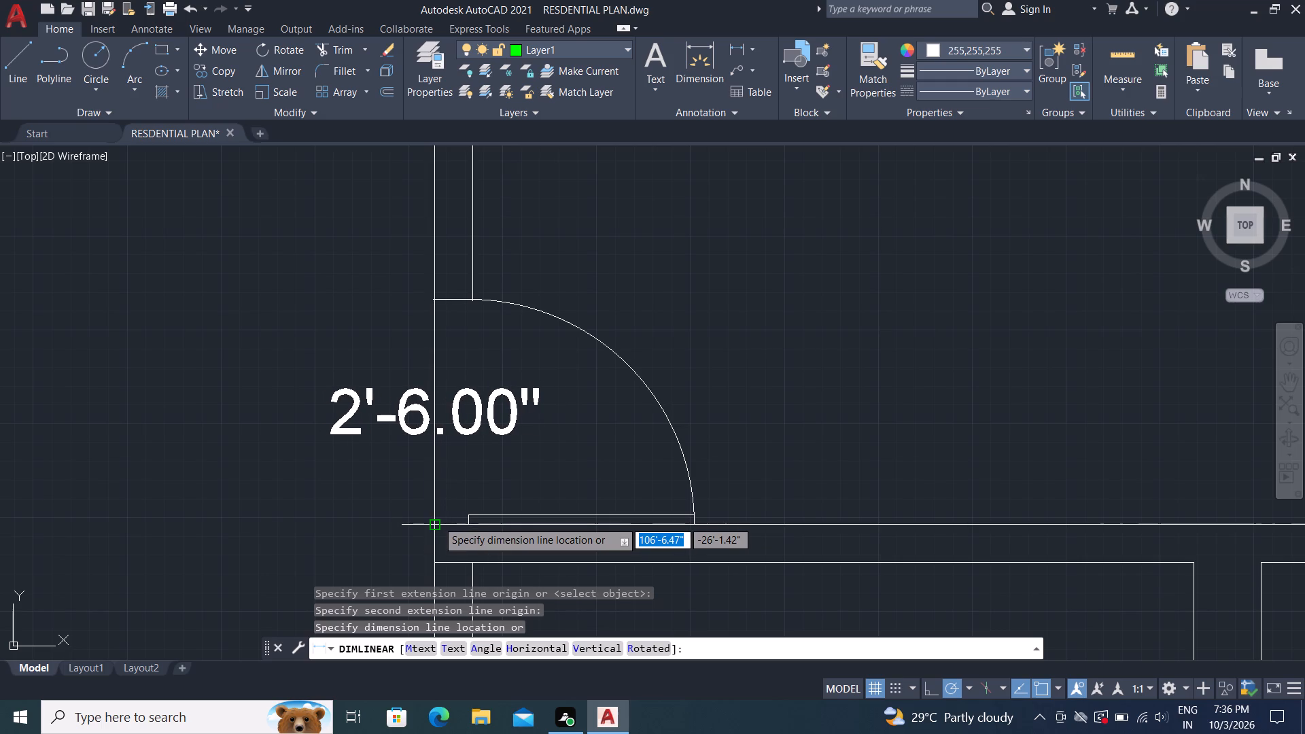
click(437, 521)
scroll(580, 316, down, 3)
scroll(716, 493, down, 1)
scroll(625, 285, up, 3)
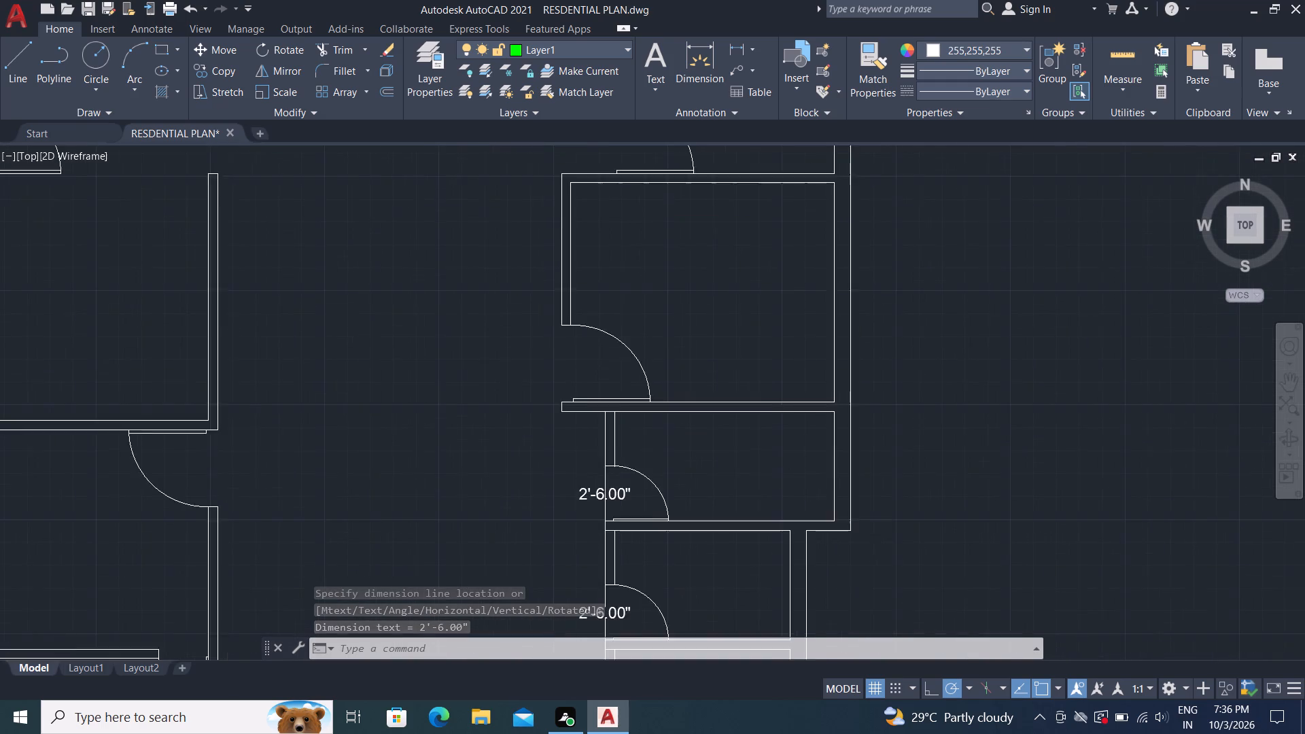
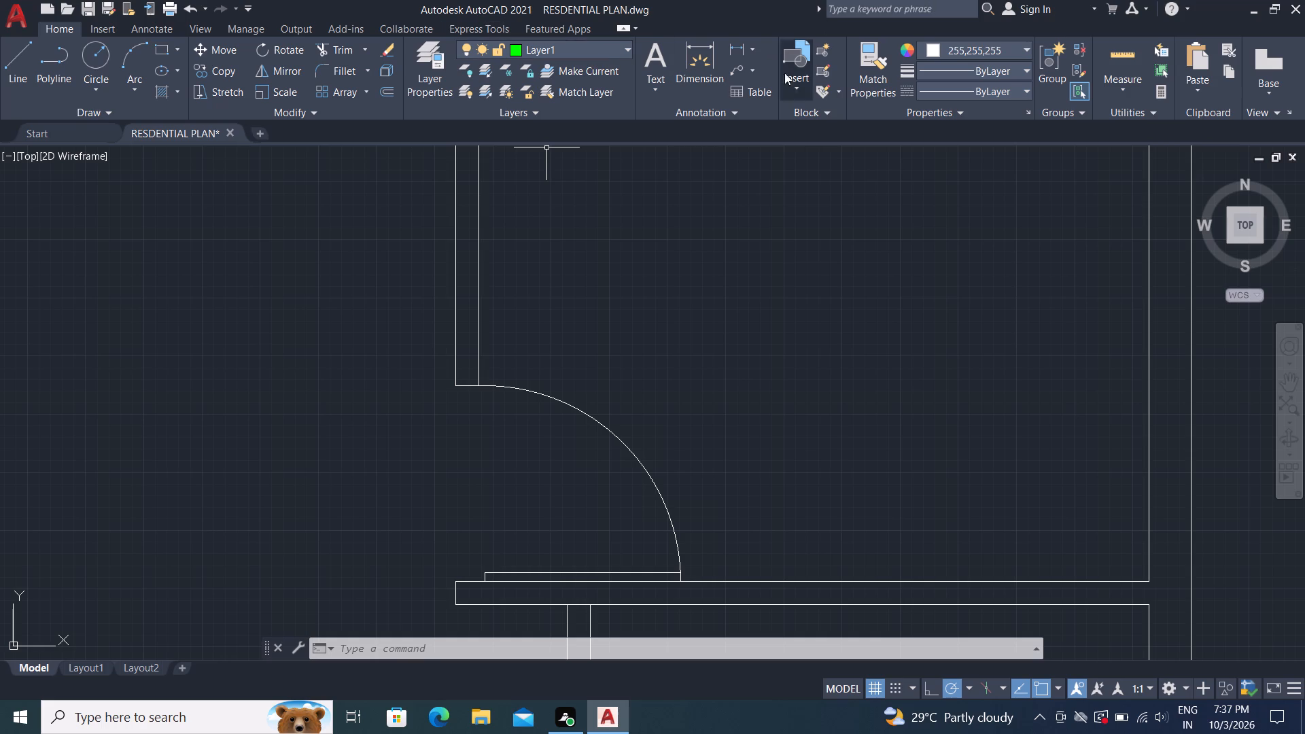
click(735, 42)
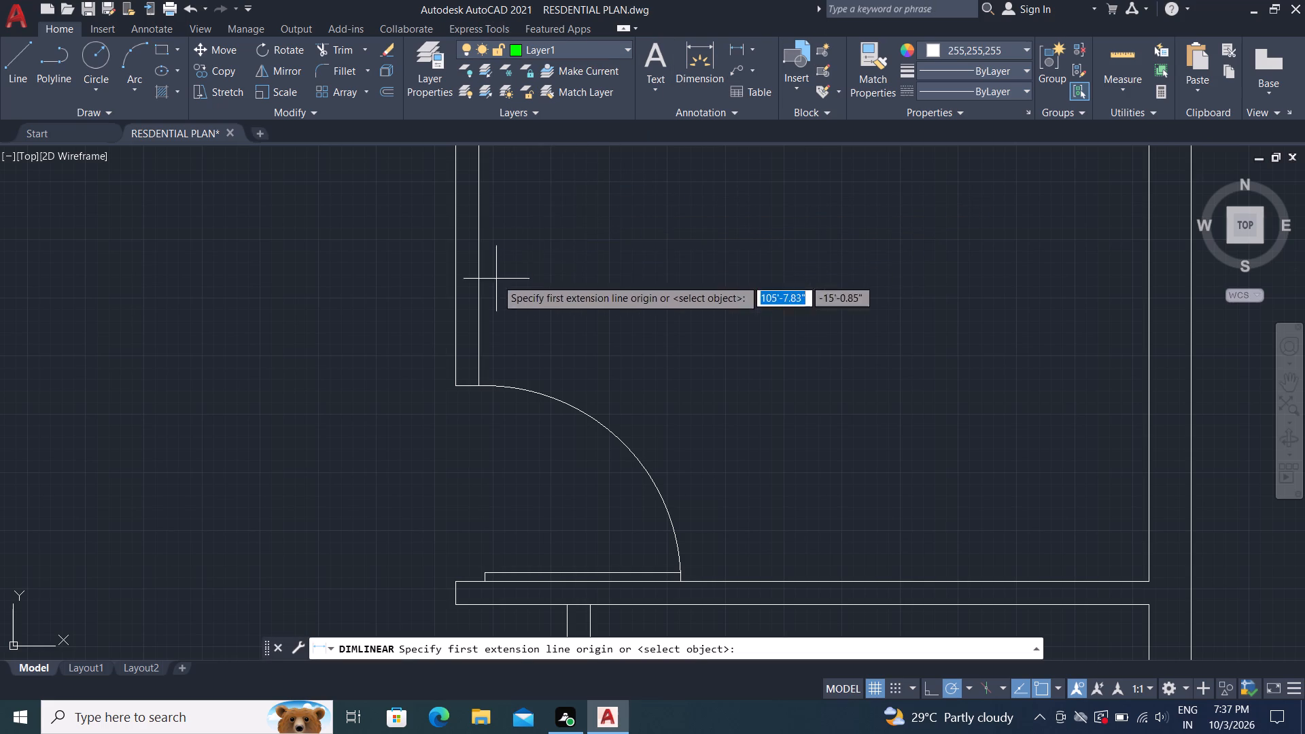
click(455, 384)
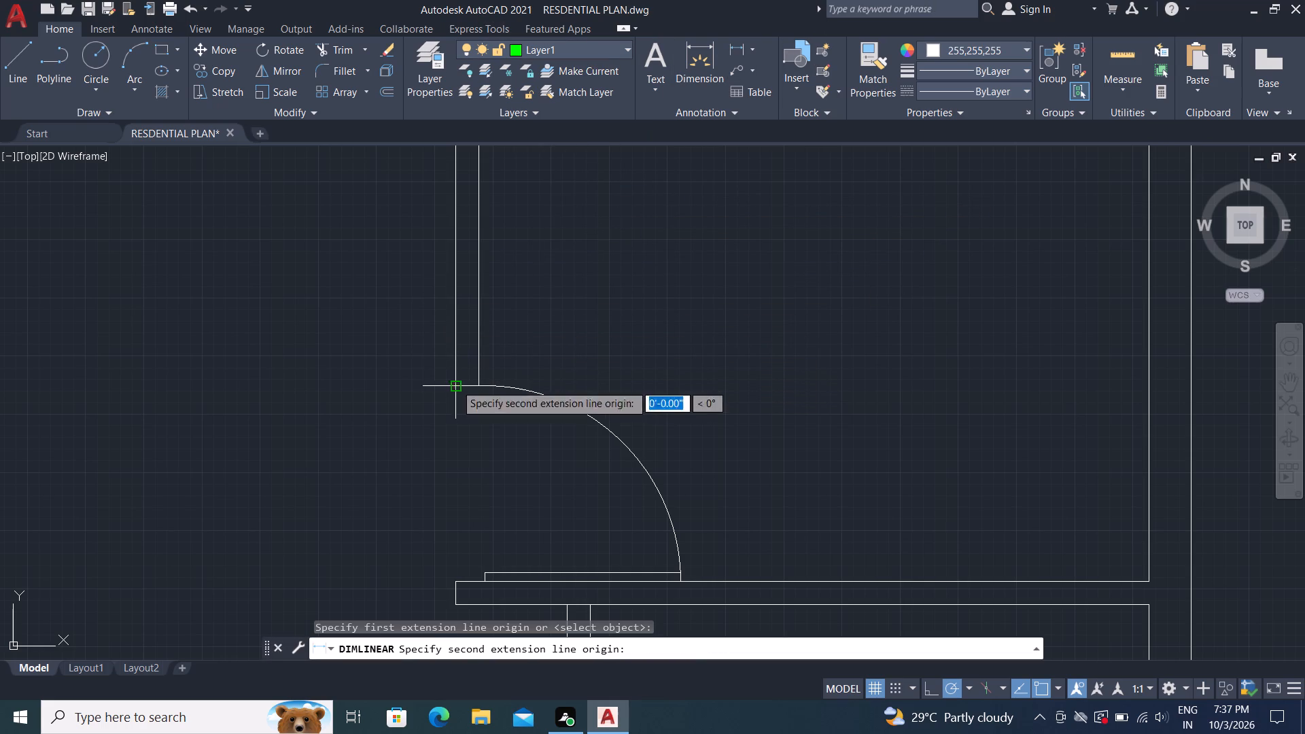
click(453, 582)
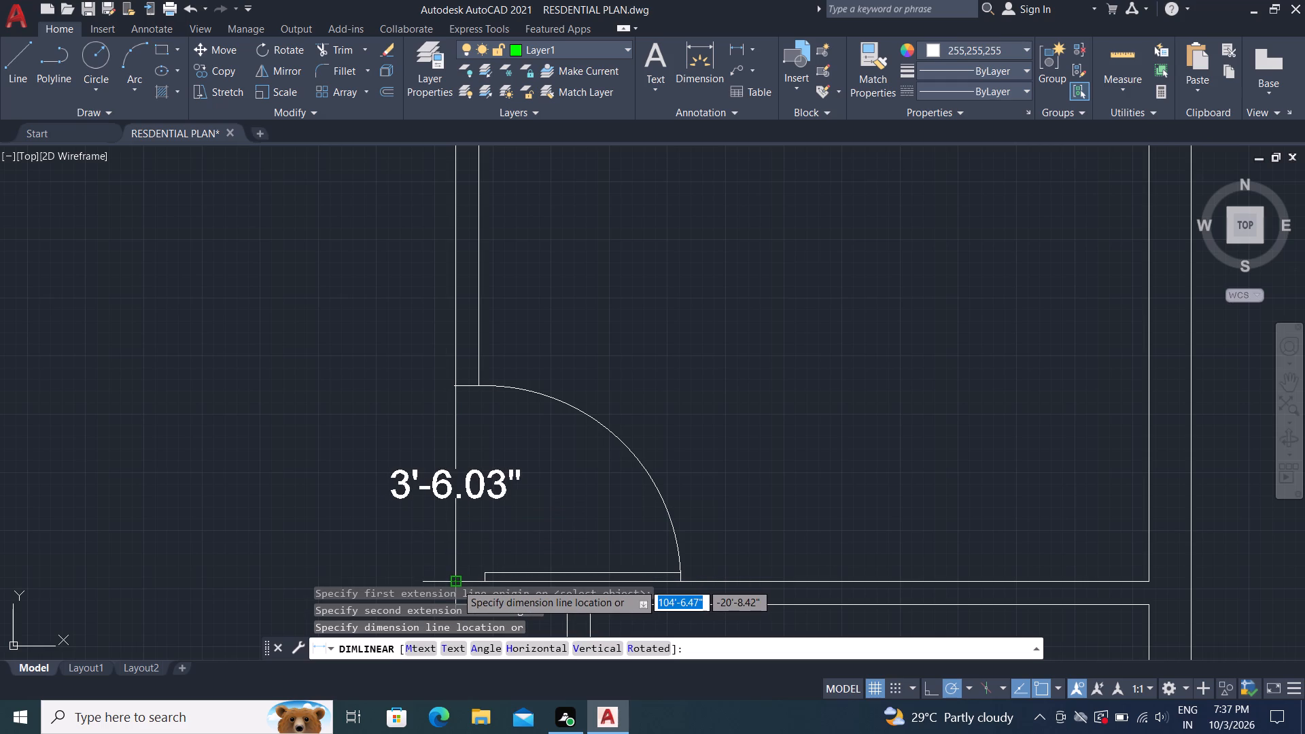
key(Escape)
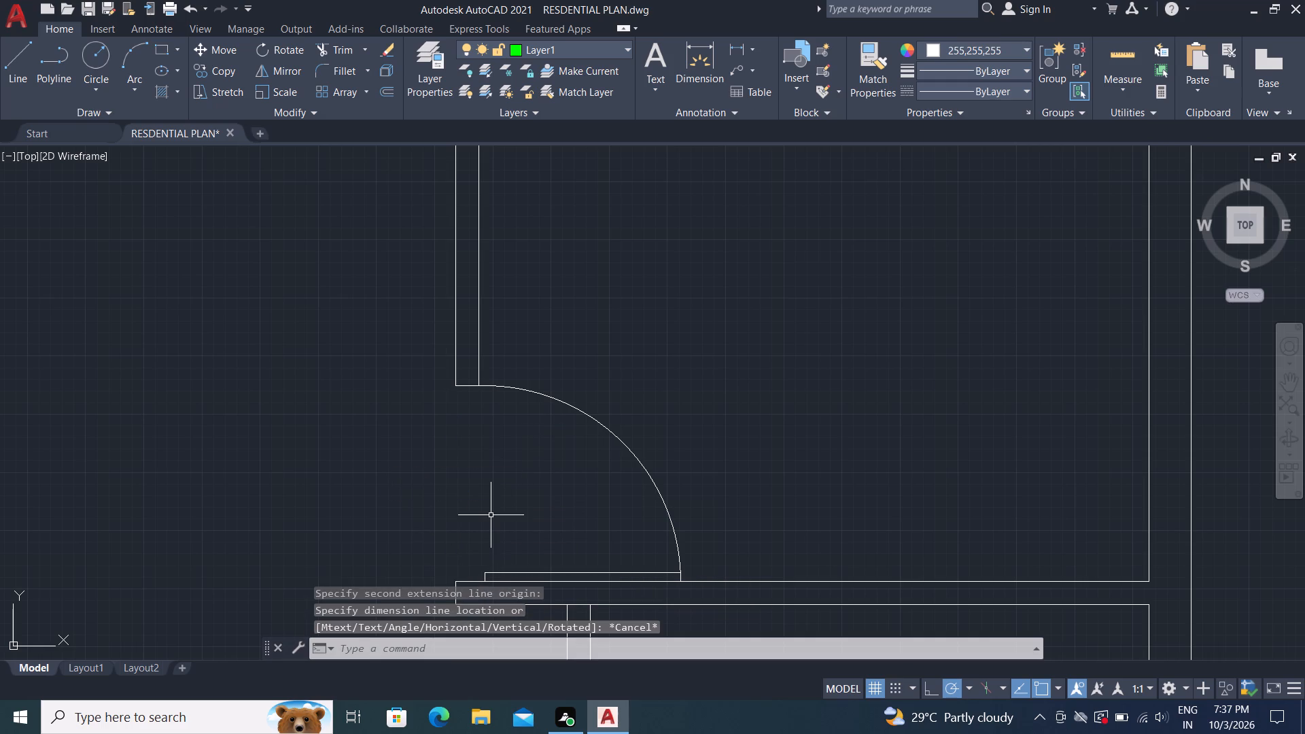
Add a vertical linear dimension across the larger door opening above the 2'-6" doors, placing the dimension line along the outer wall line.
middle_drag(491, 515, 550, 455)
scroll(518, 554, up, 2)
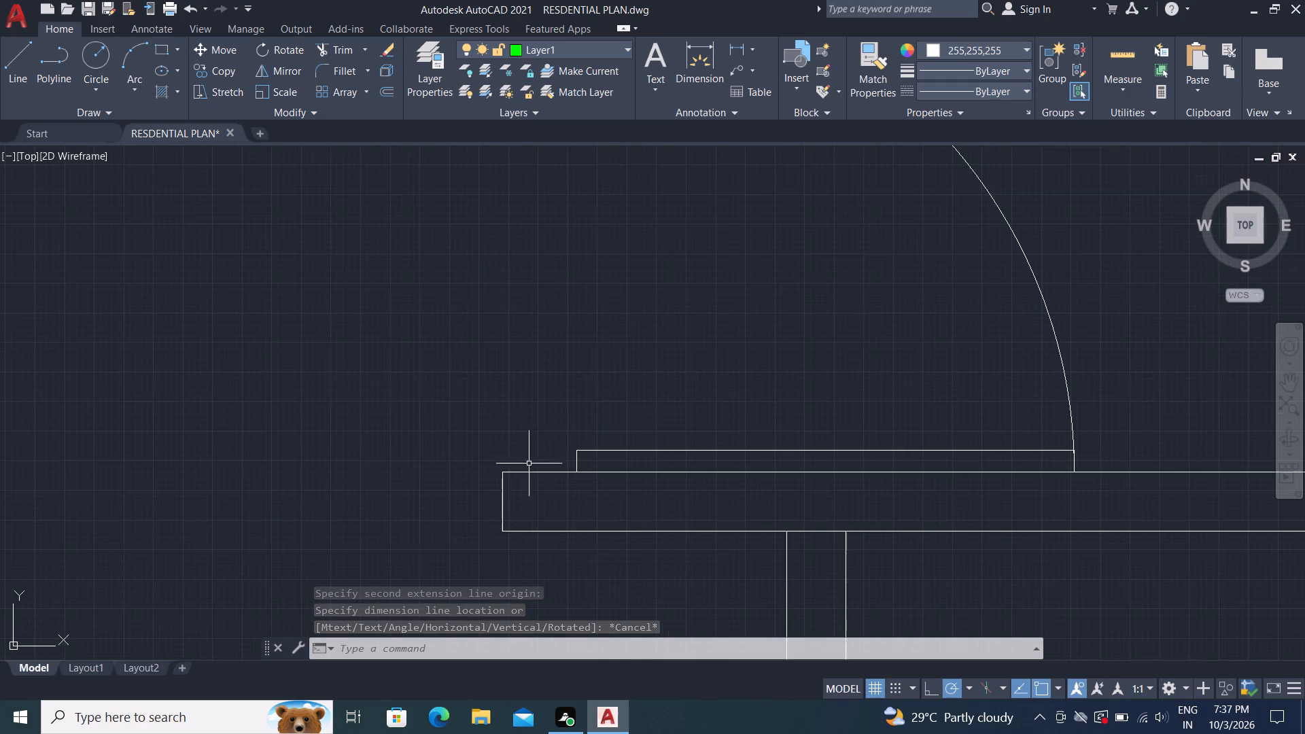
scroll(525, 449, up, 2)
scroll(447, 506, up, 2)
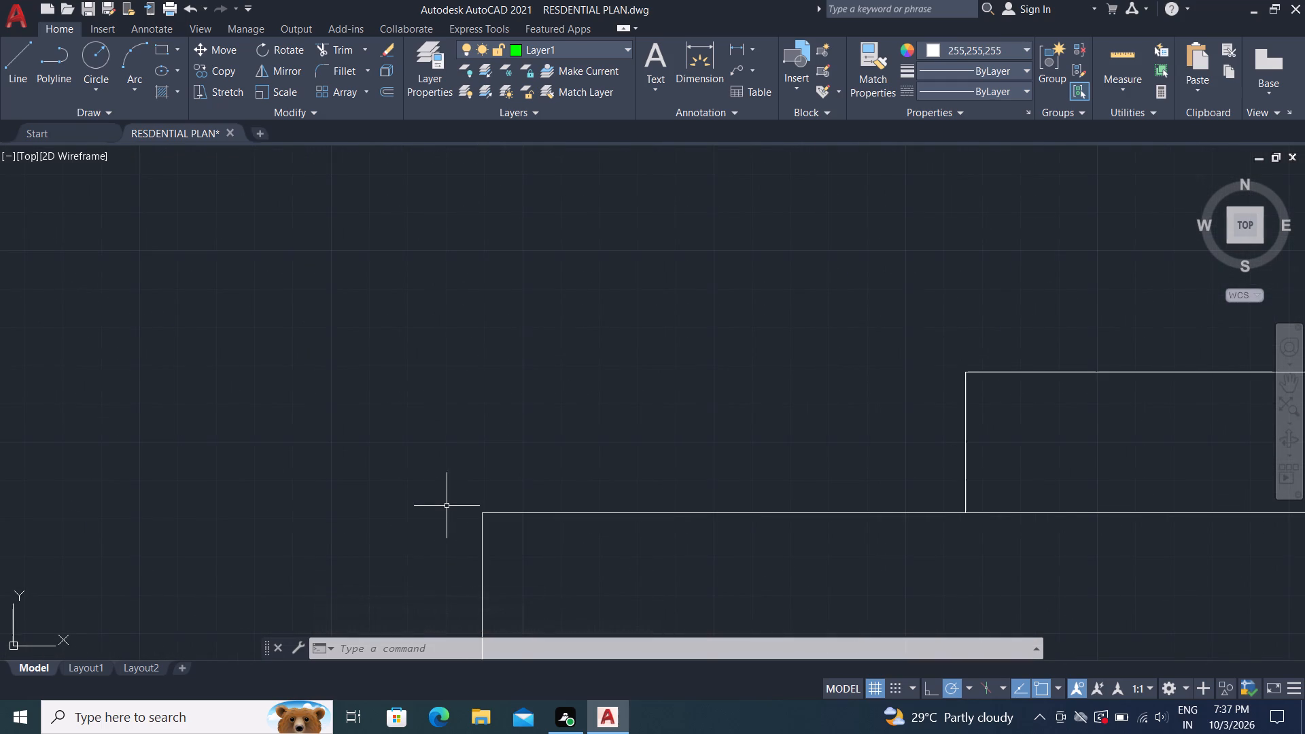
scroll(464, 512, up, 1)
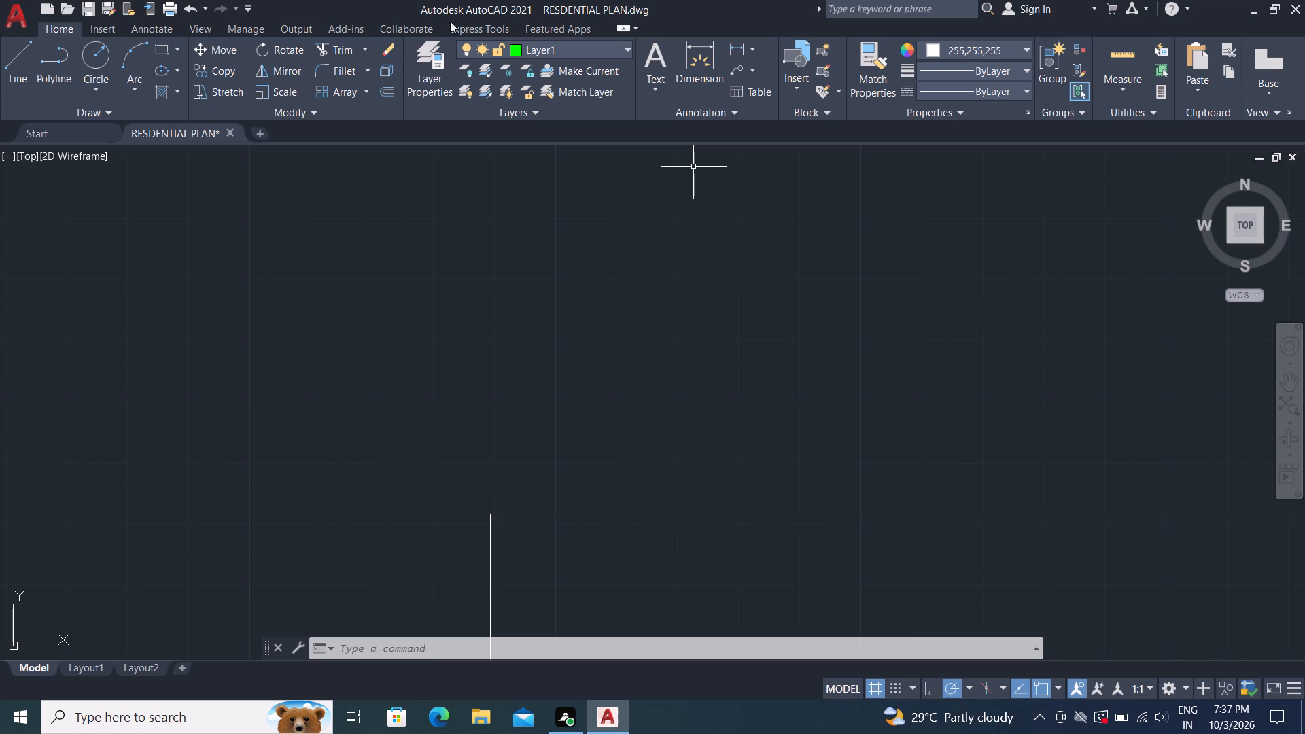
click(732, 45)
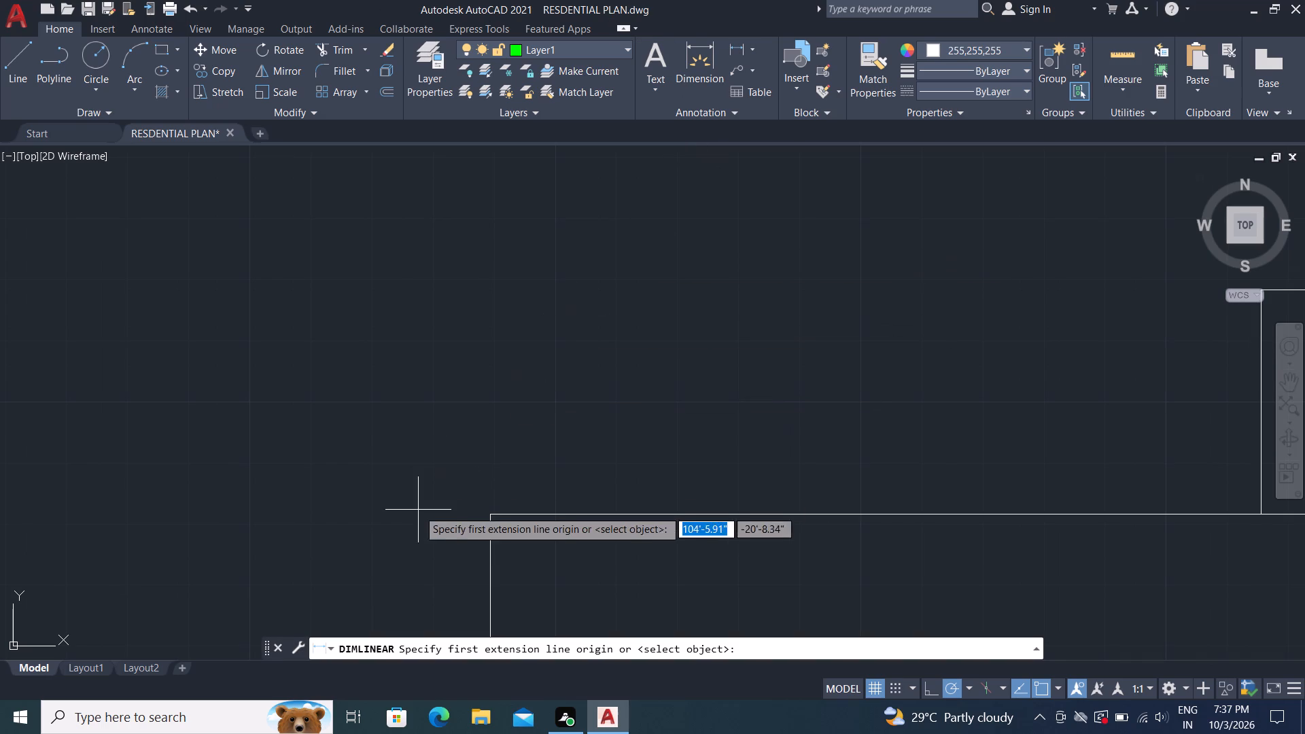
click(492, 512)
scroll(551, 349, down, 2)
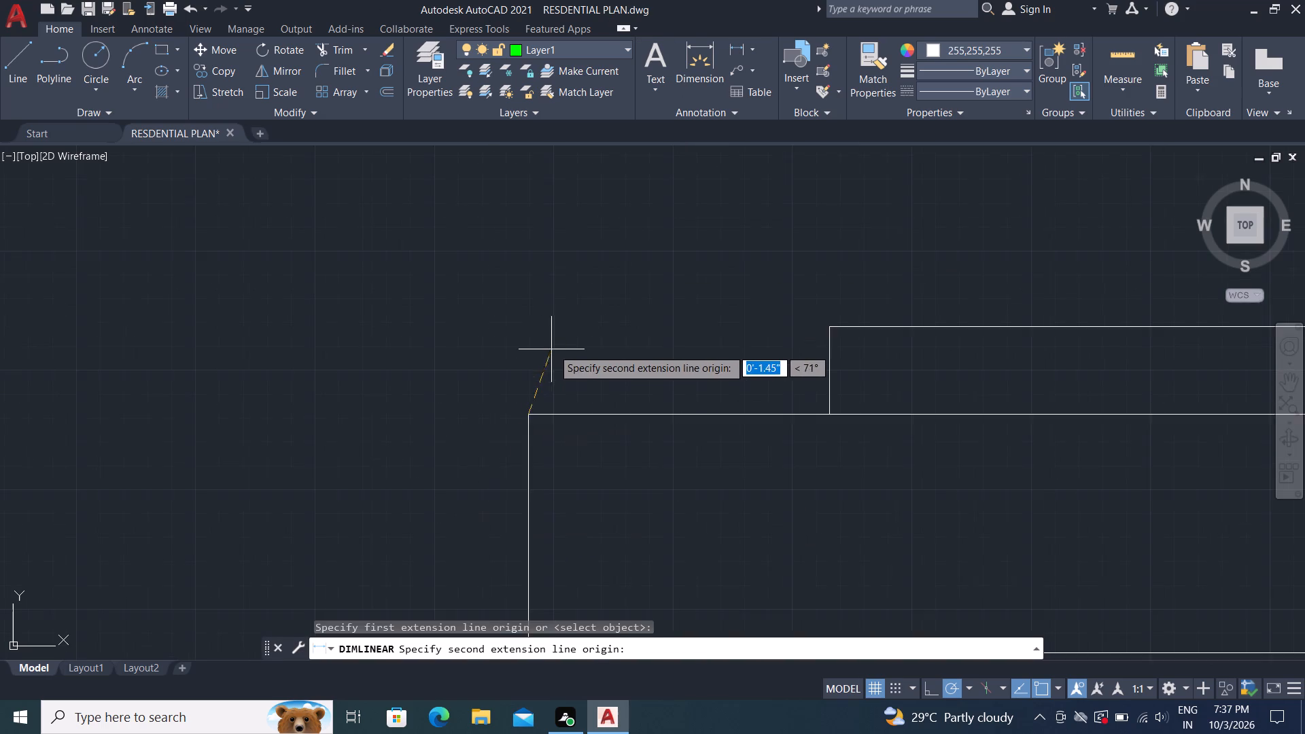
scroll(557, 346, down, 5)
scroll(529, 644, down, 2)
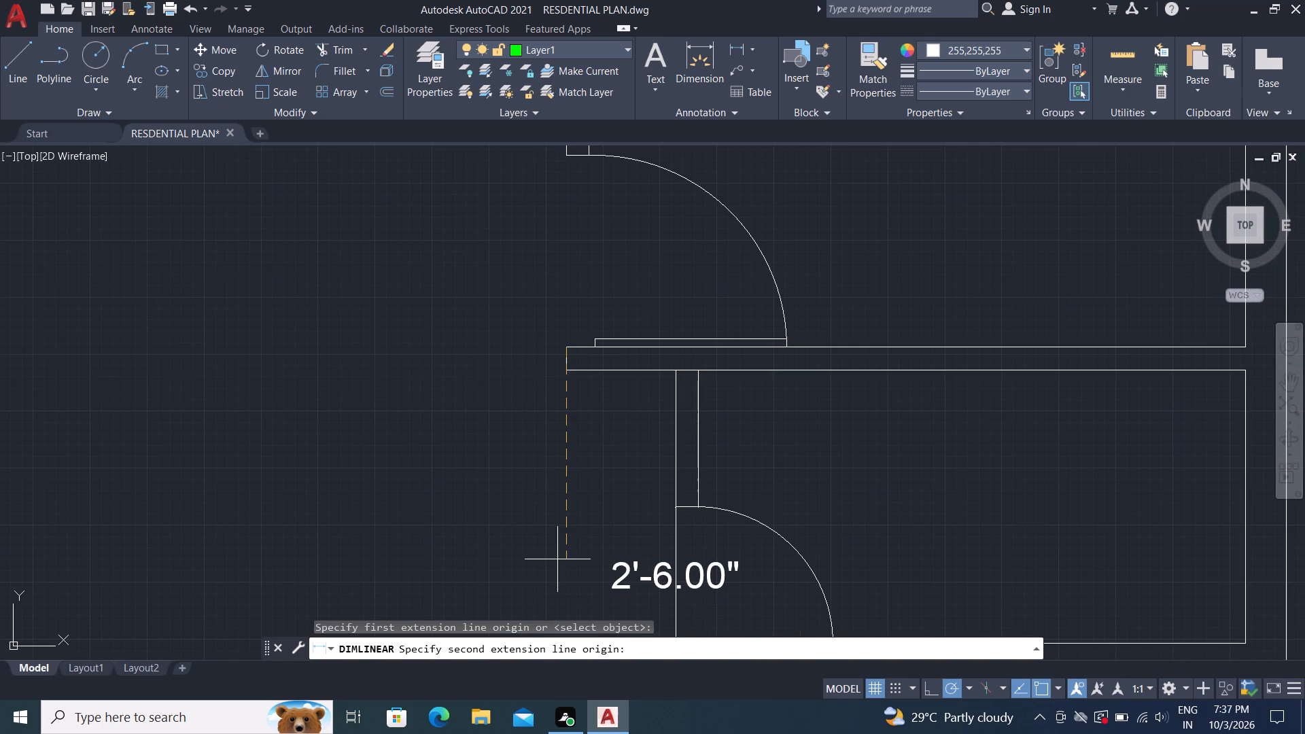
scroll(531, 593, down, 2)
scroll(542, 431, up, 2)
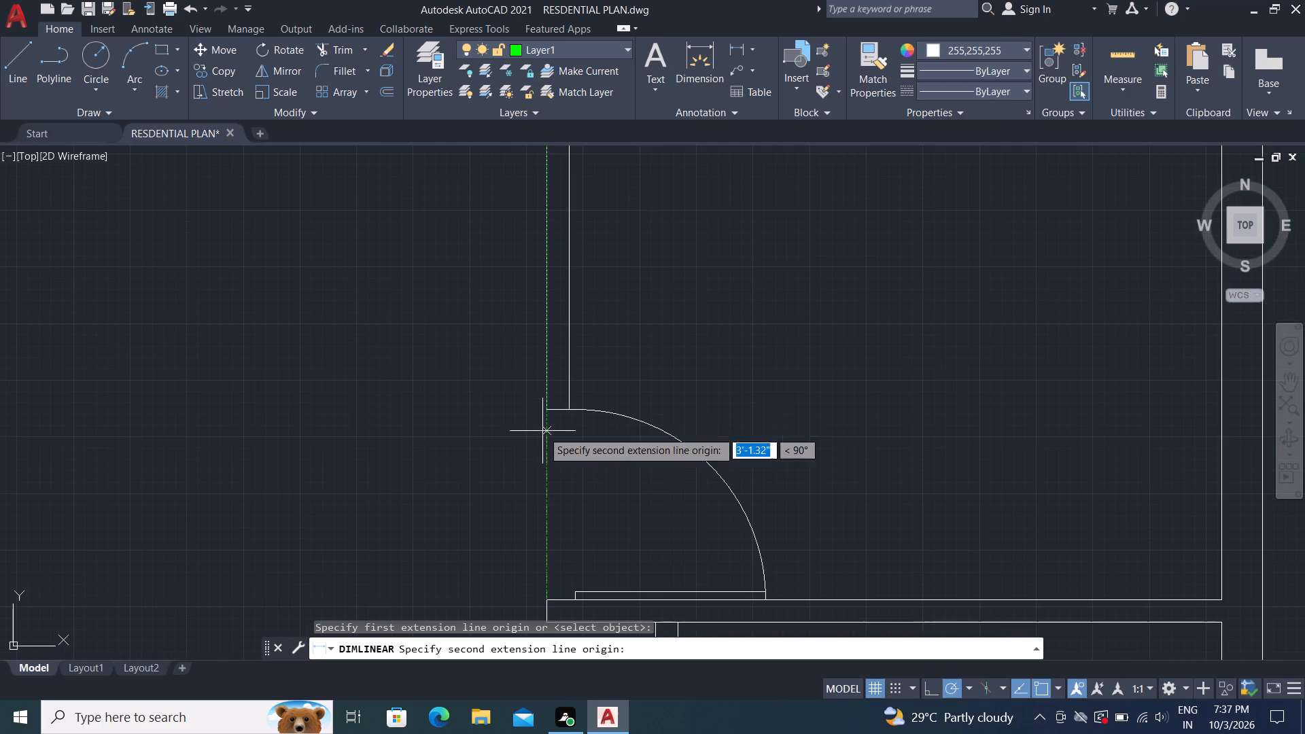
click(546, 408)
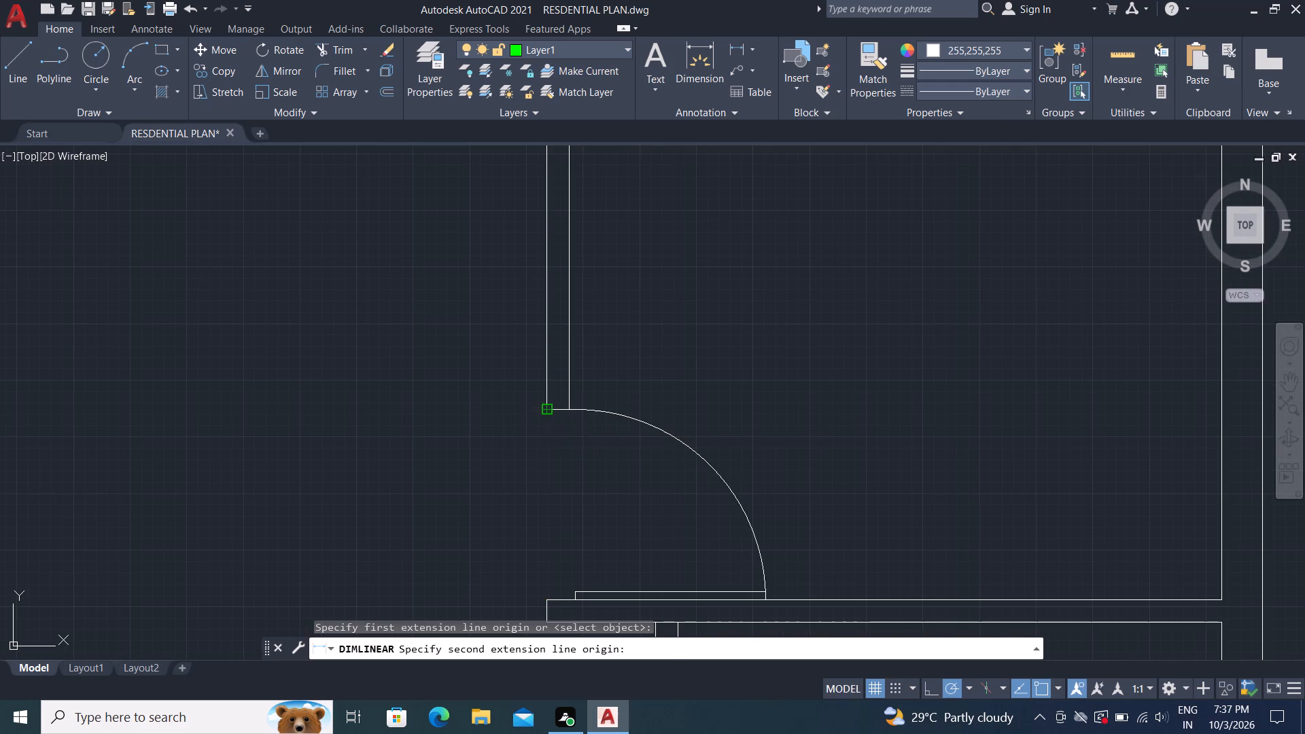
scroll(546, 408, up, 5)
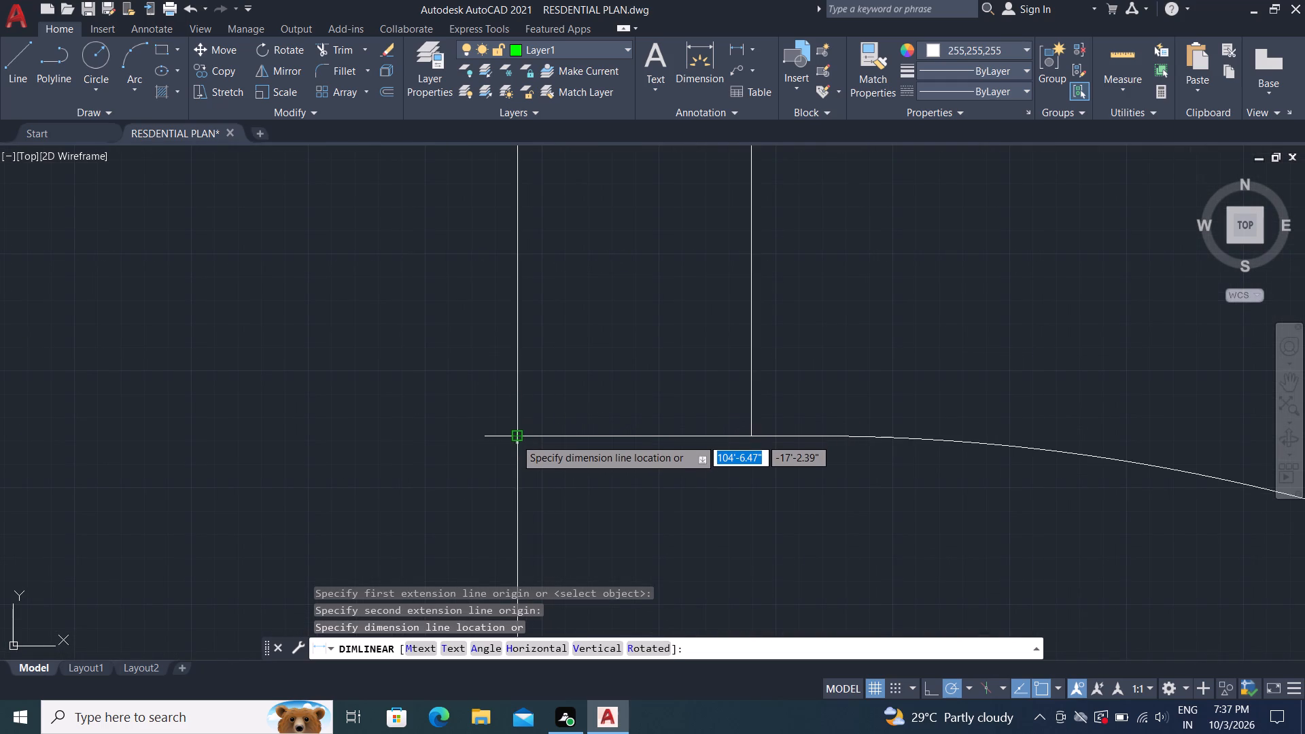
scroll(515, 438, up, 4)
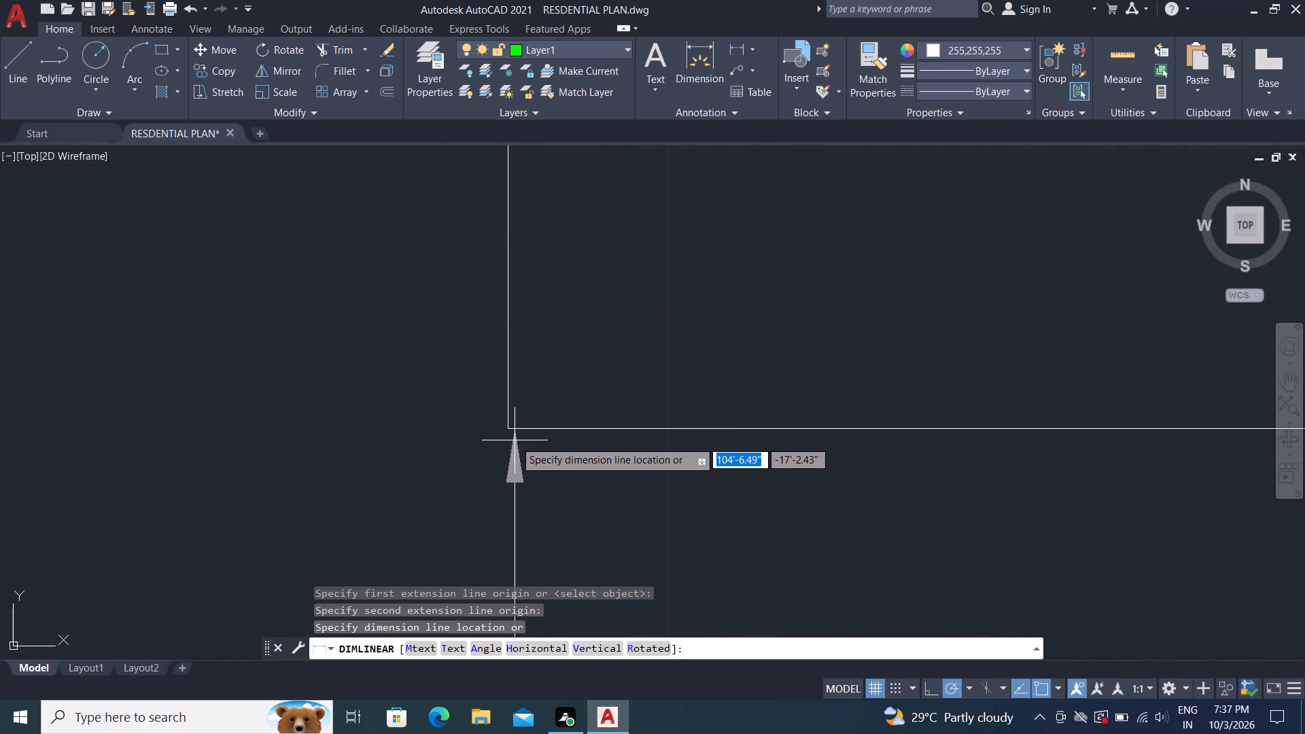
click(508, 441)
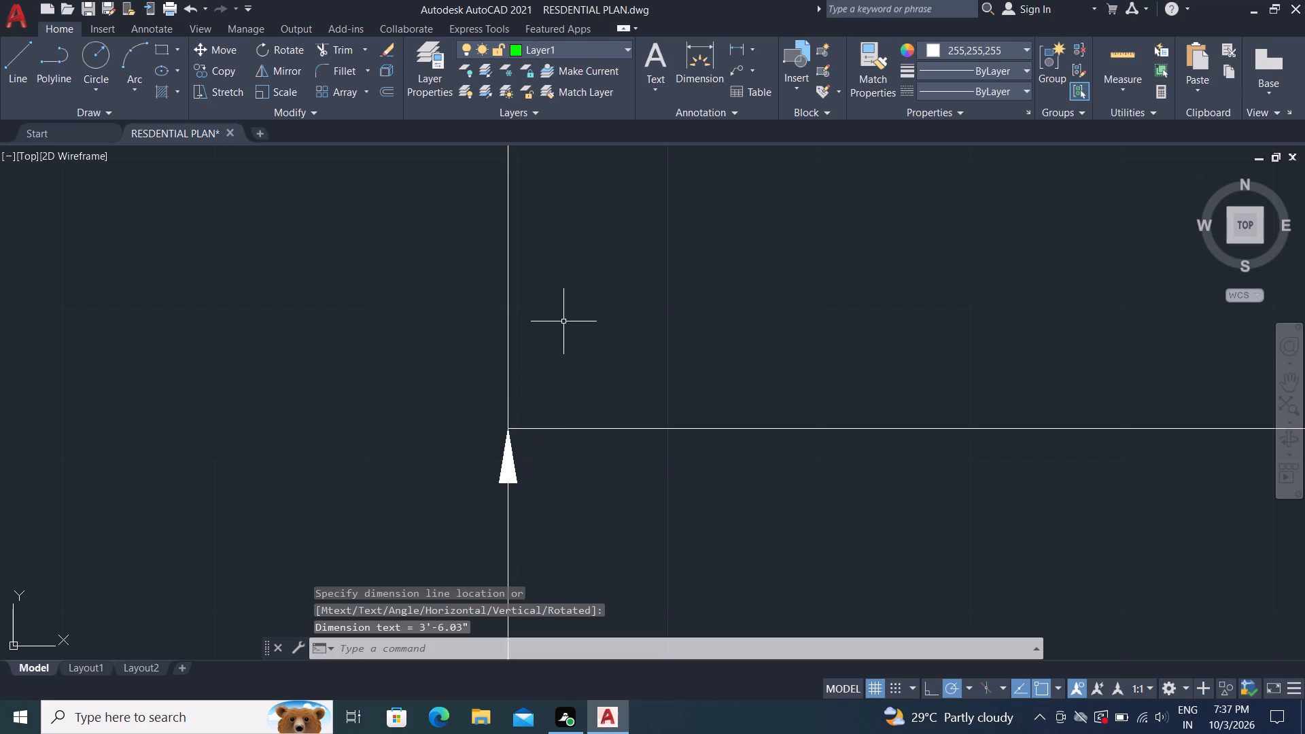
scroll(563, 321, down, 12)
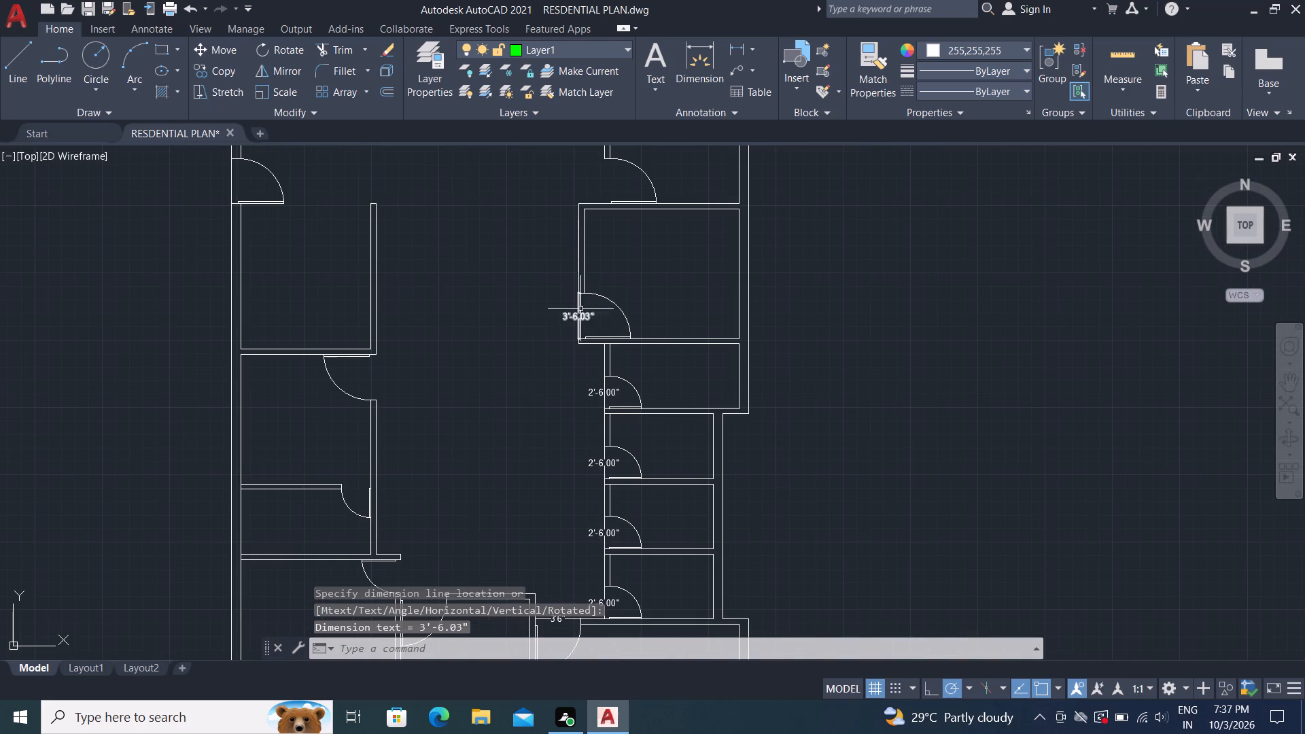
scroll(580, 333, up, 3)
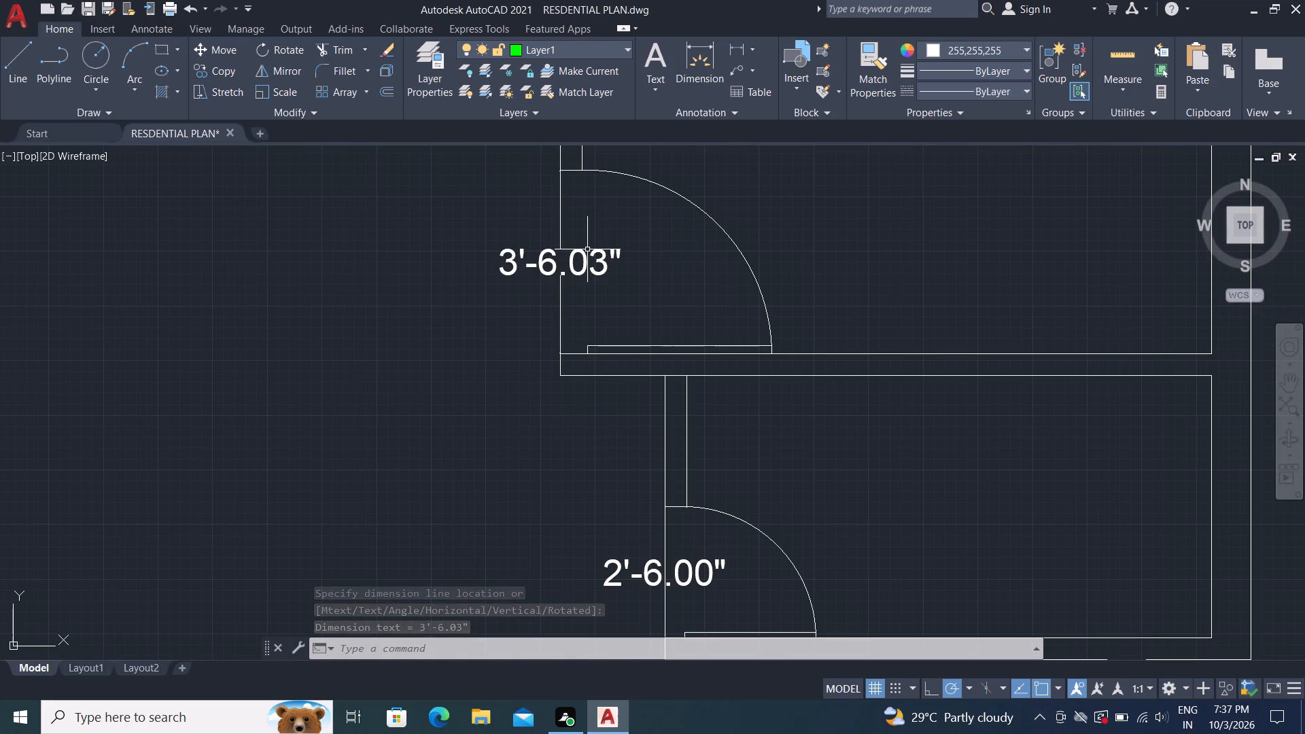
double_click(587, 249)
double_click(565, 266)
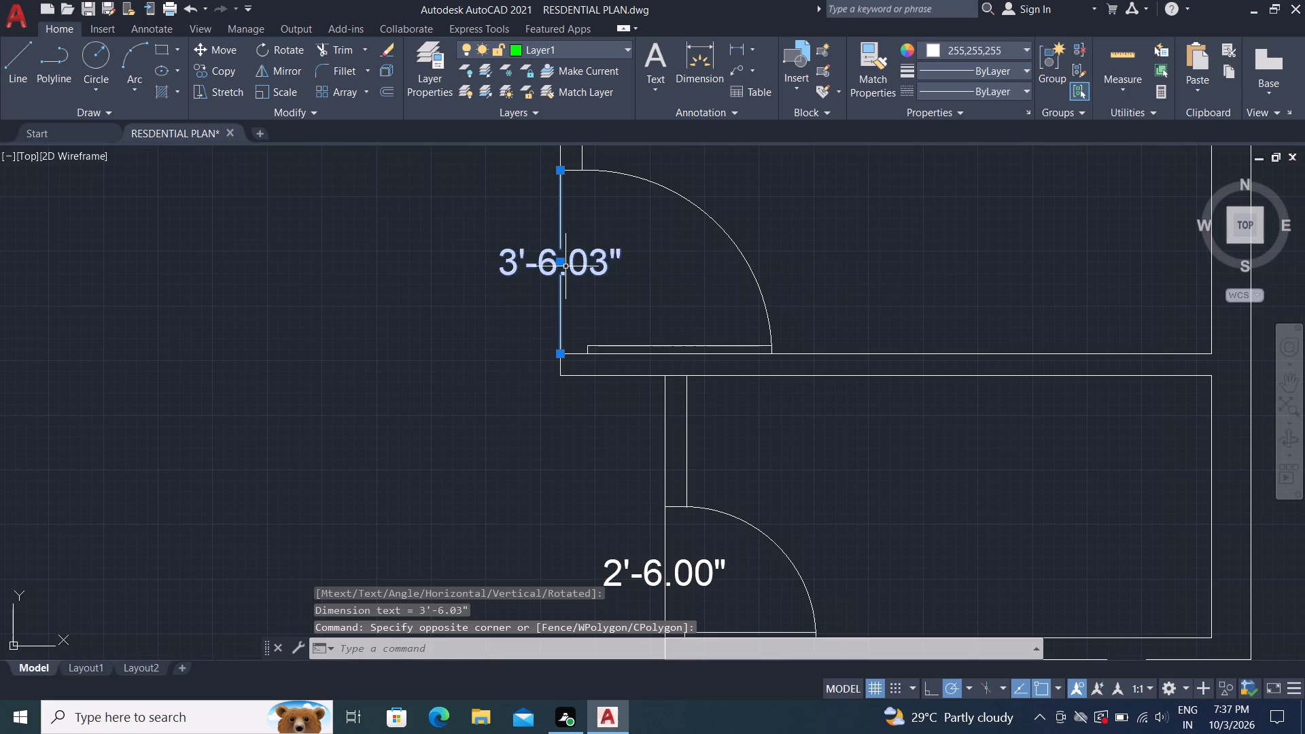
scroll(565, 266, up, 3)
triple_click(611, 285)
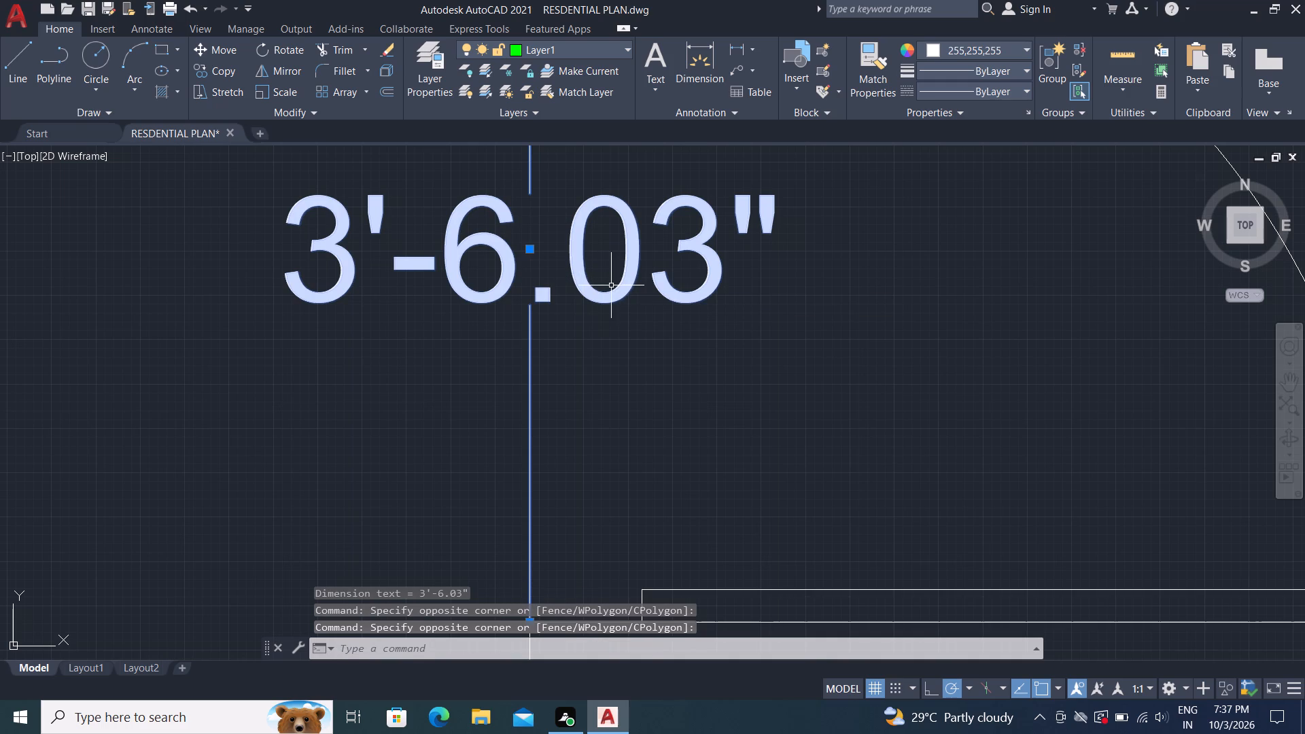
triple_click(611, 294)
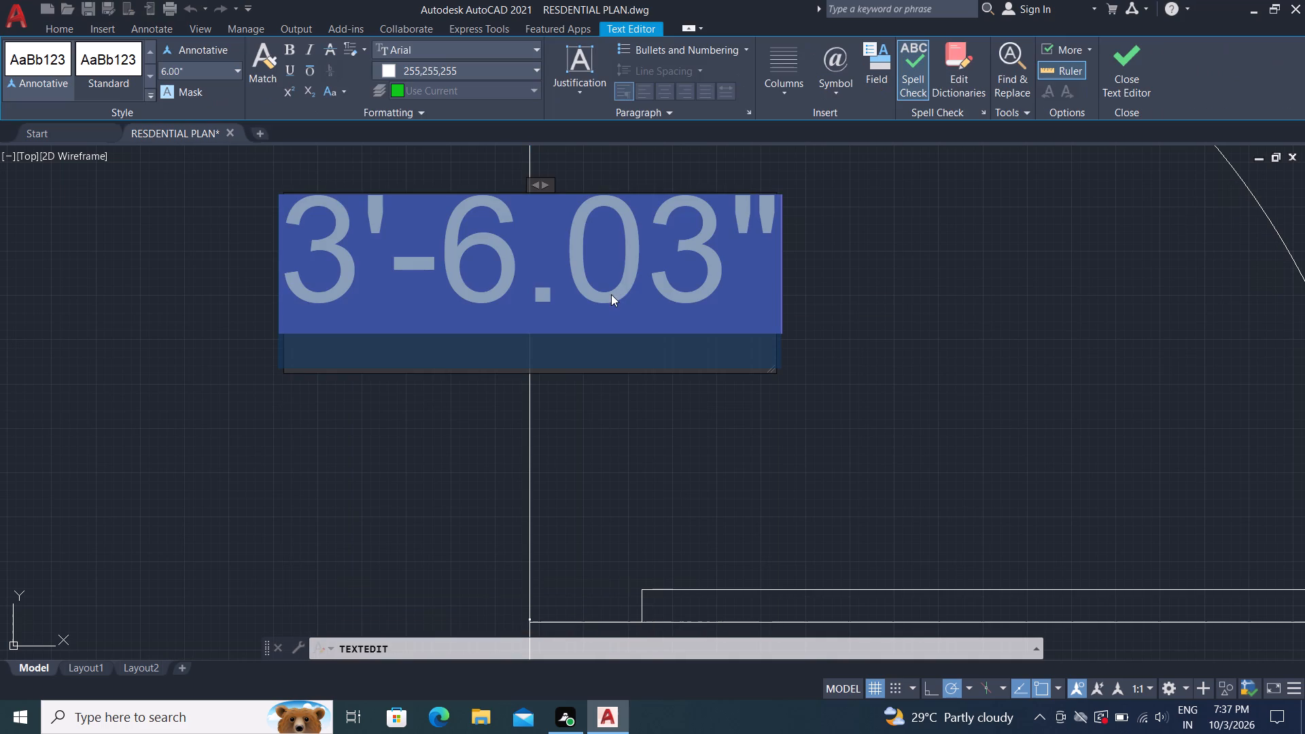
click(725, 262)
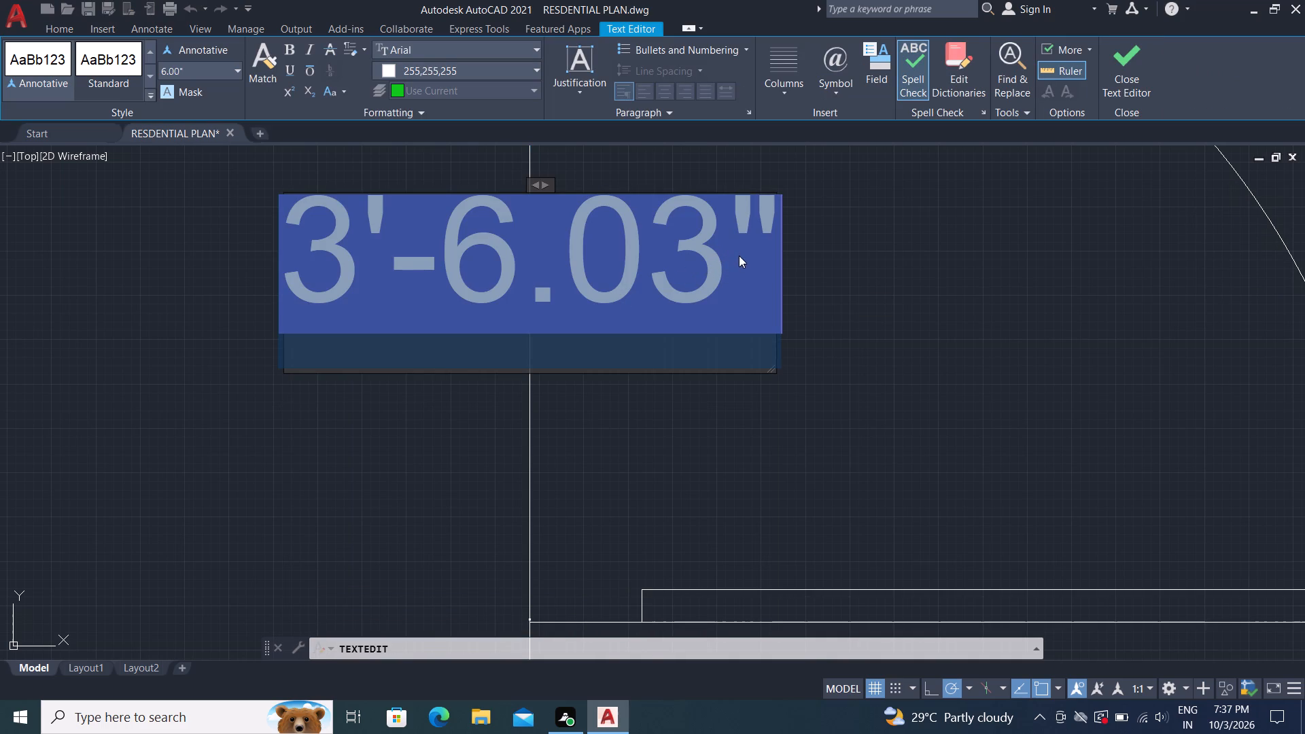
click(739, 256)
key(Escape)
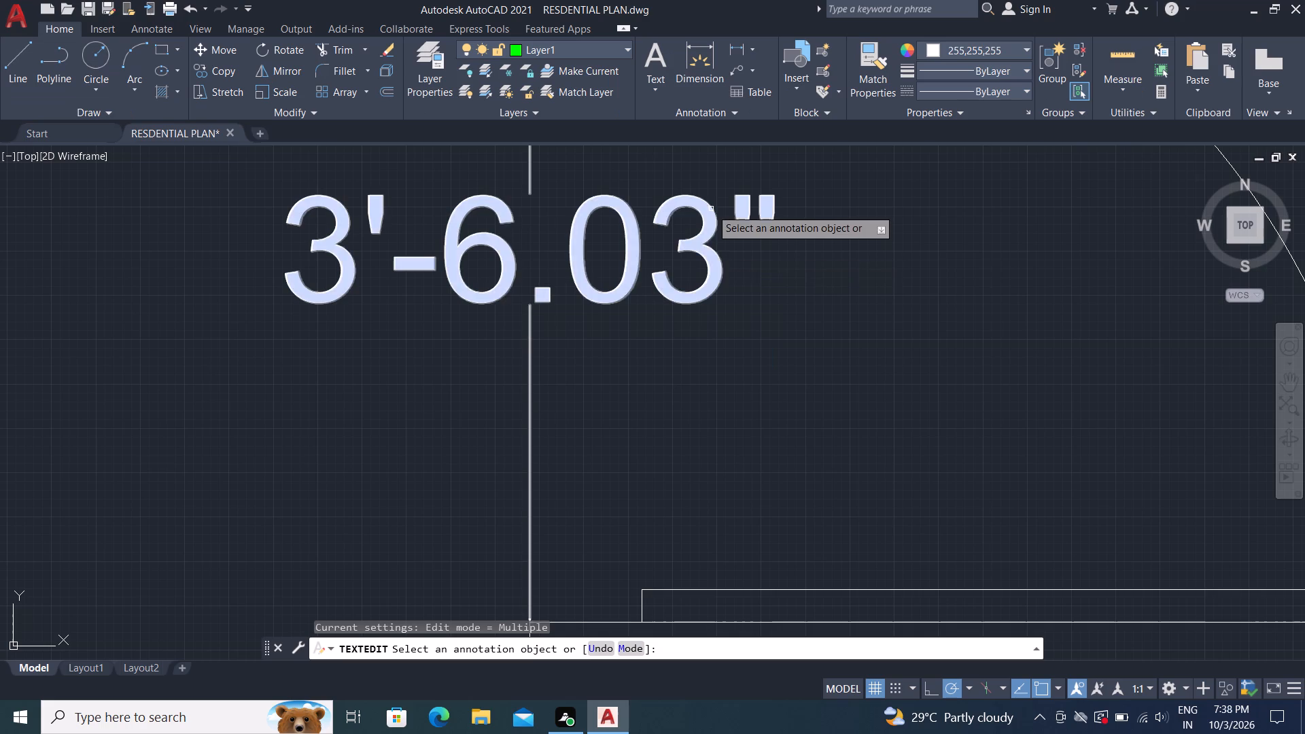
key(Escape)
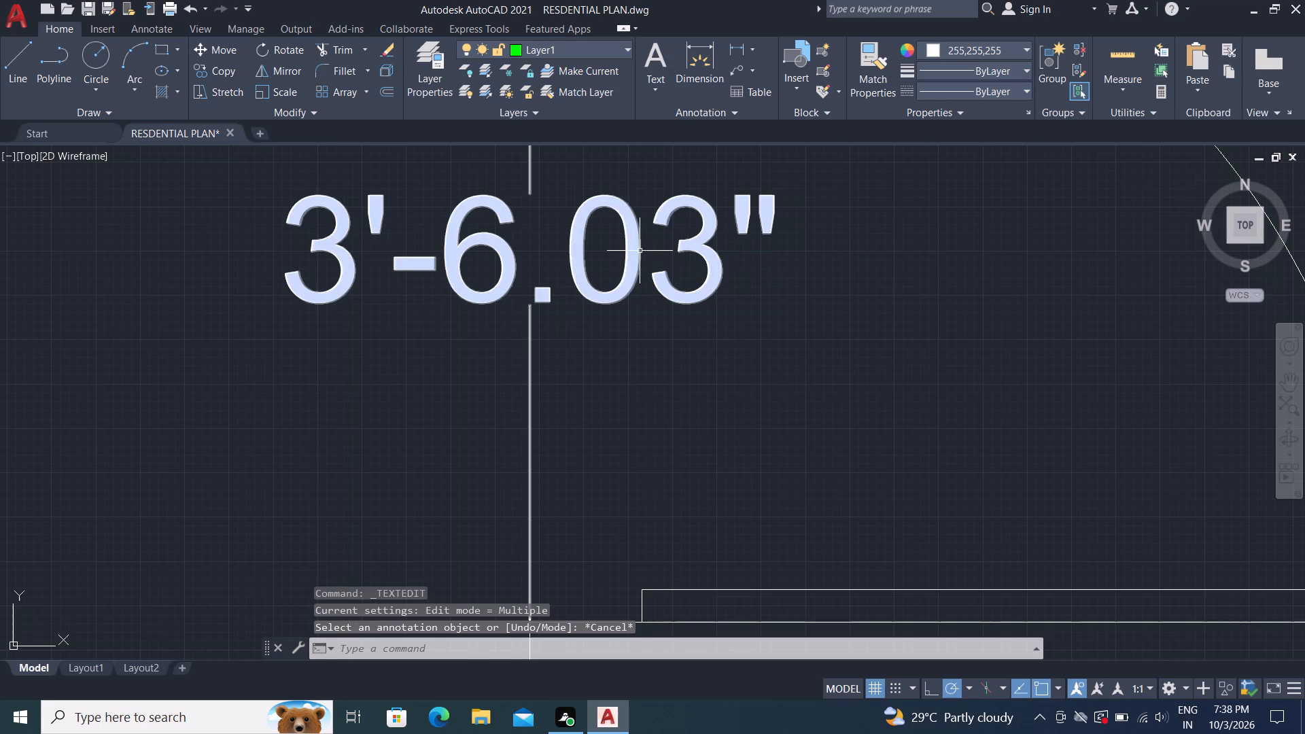
Override the text of the new door opening dimension with 3'-6.00".
double_click(637, 251)
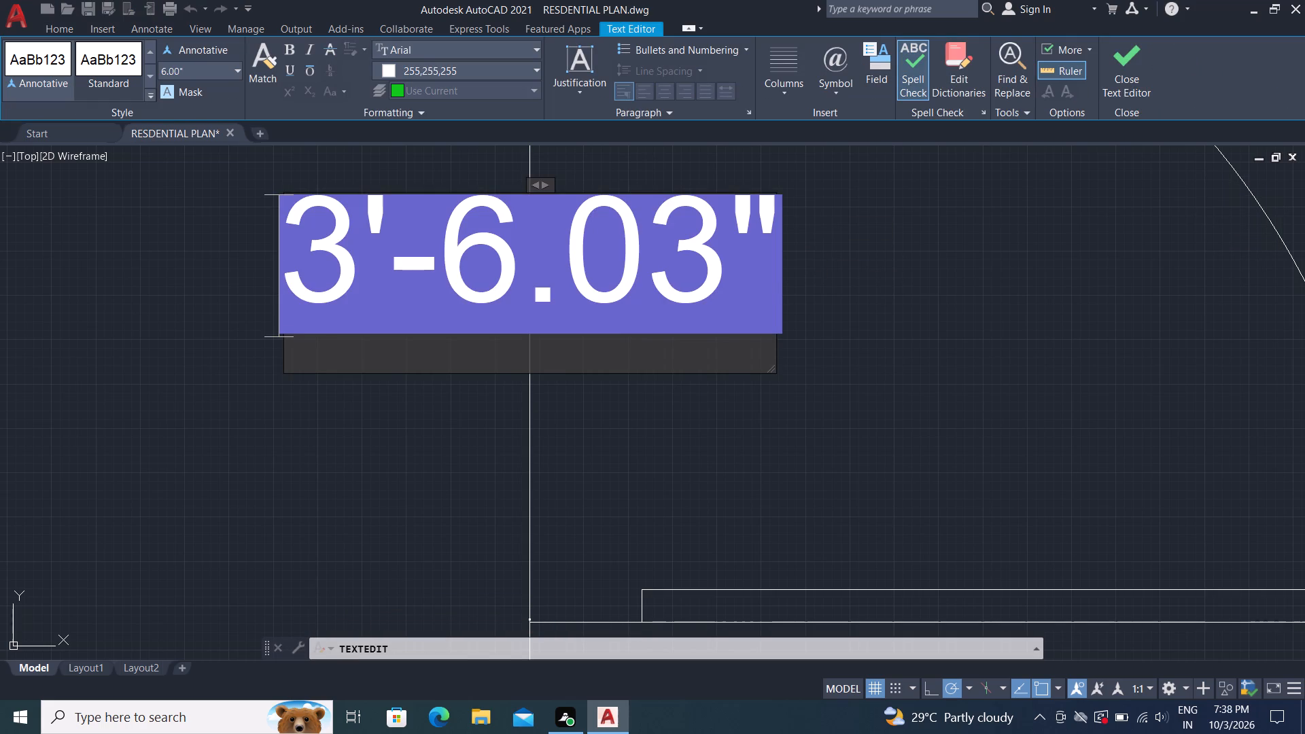
click(647, 262)
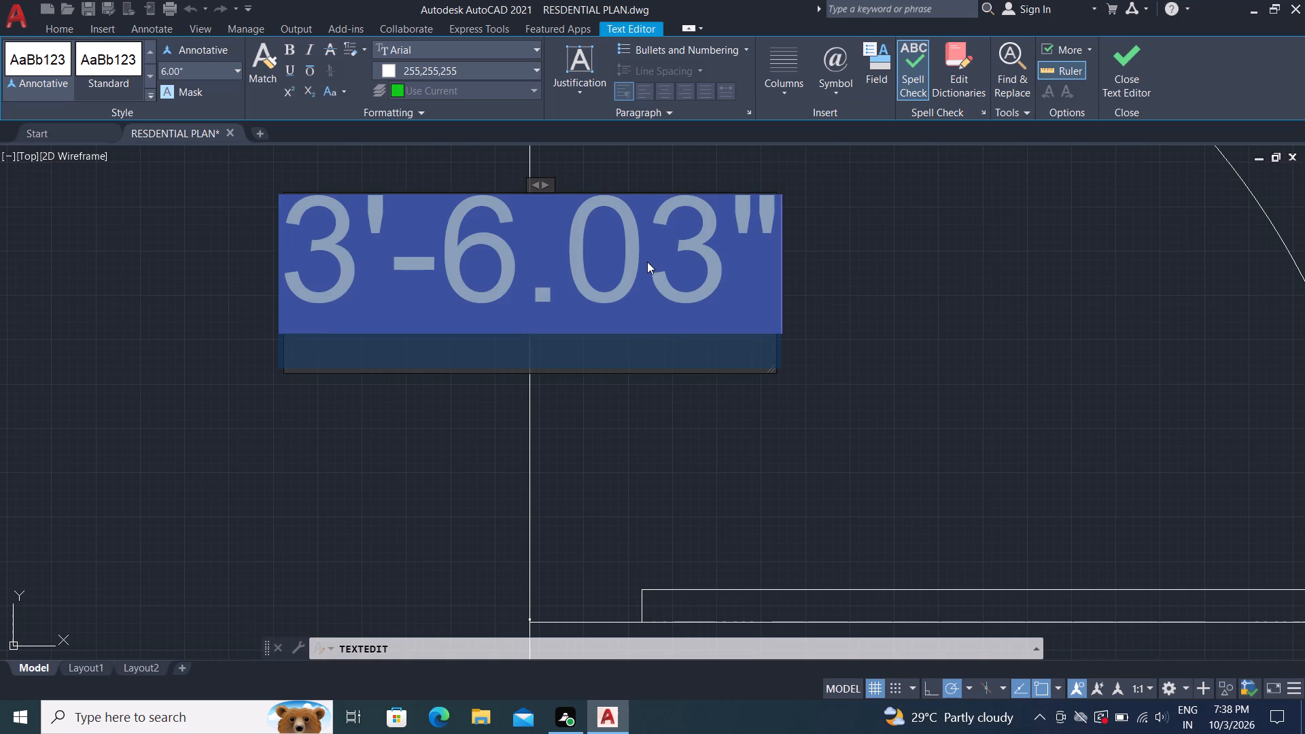
key(3)
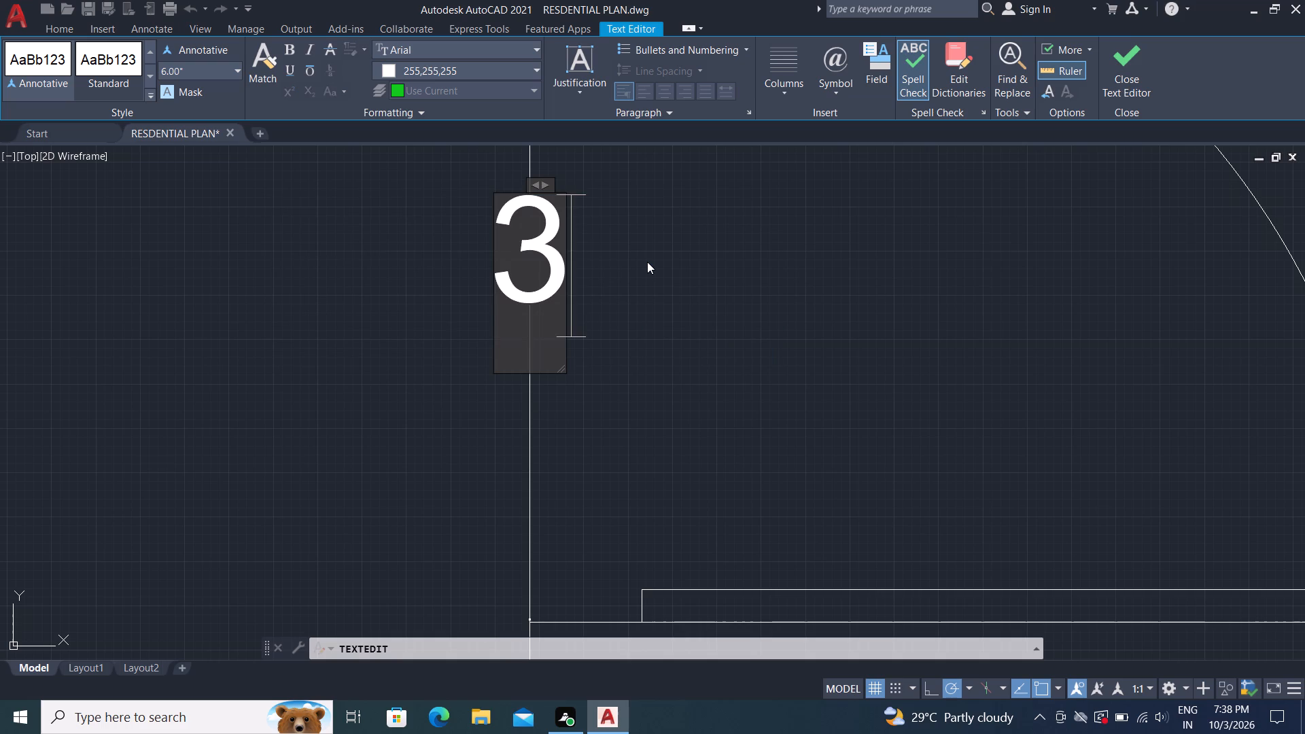
key(apostrophe)
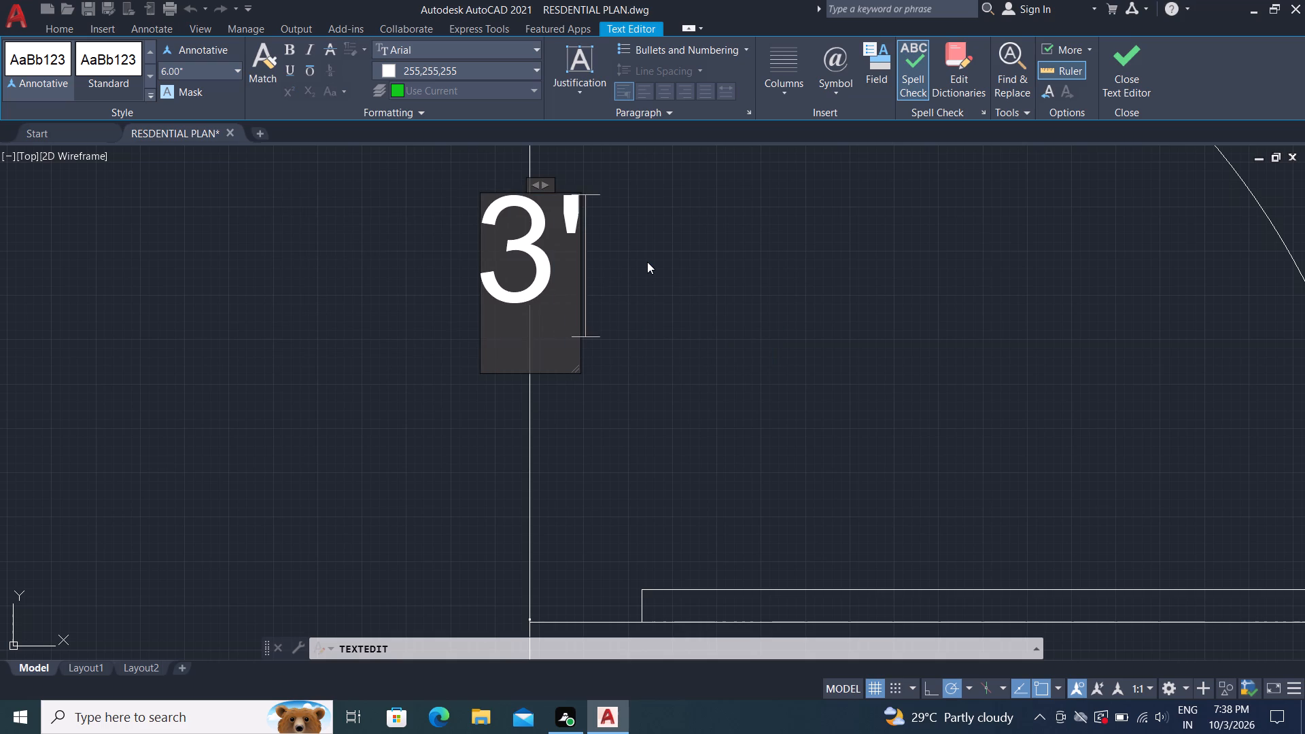
key(minus)
text(6.00)
key(shift+quotedbl)
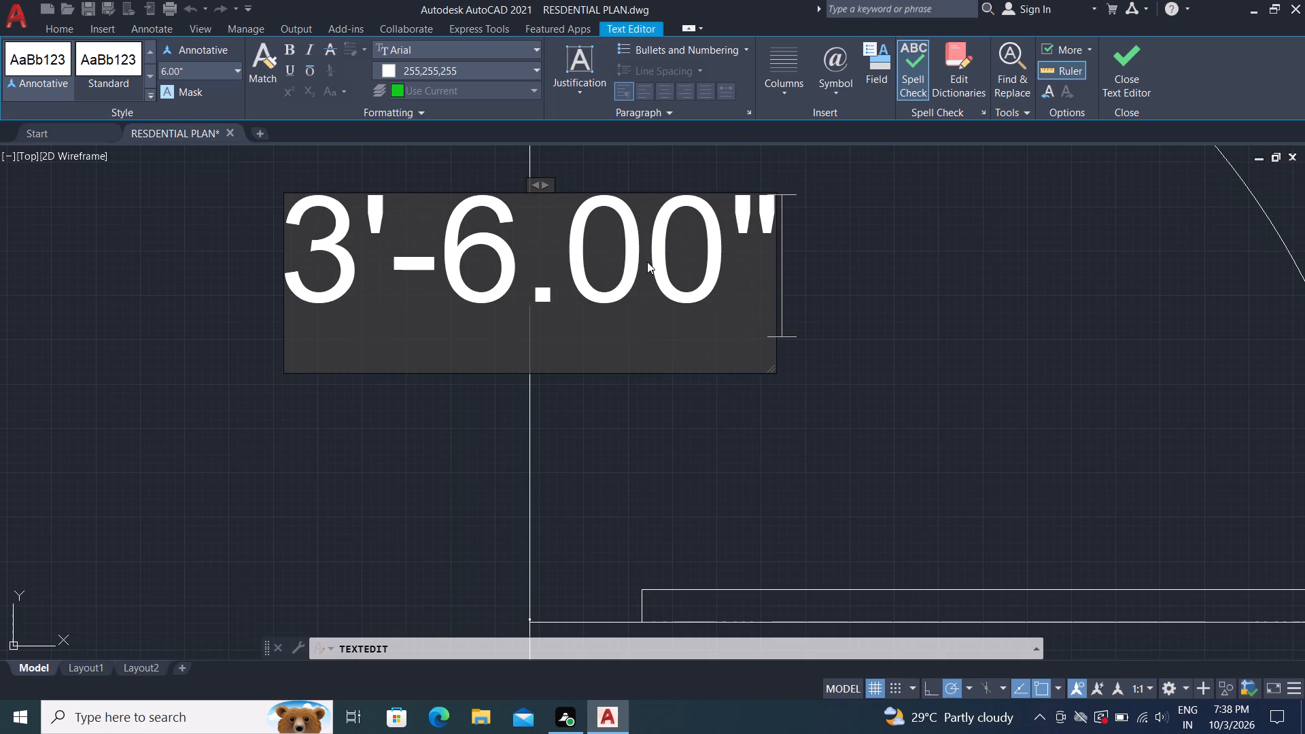
key(Return)
click(865, 307)
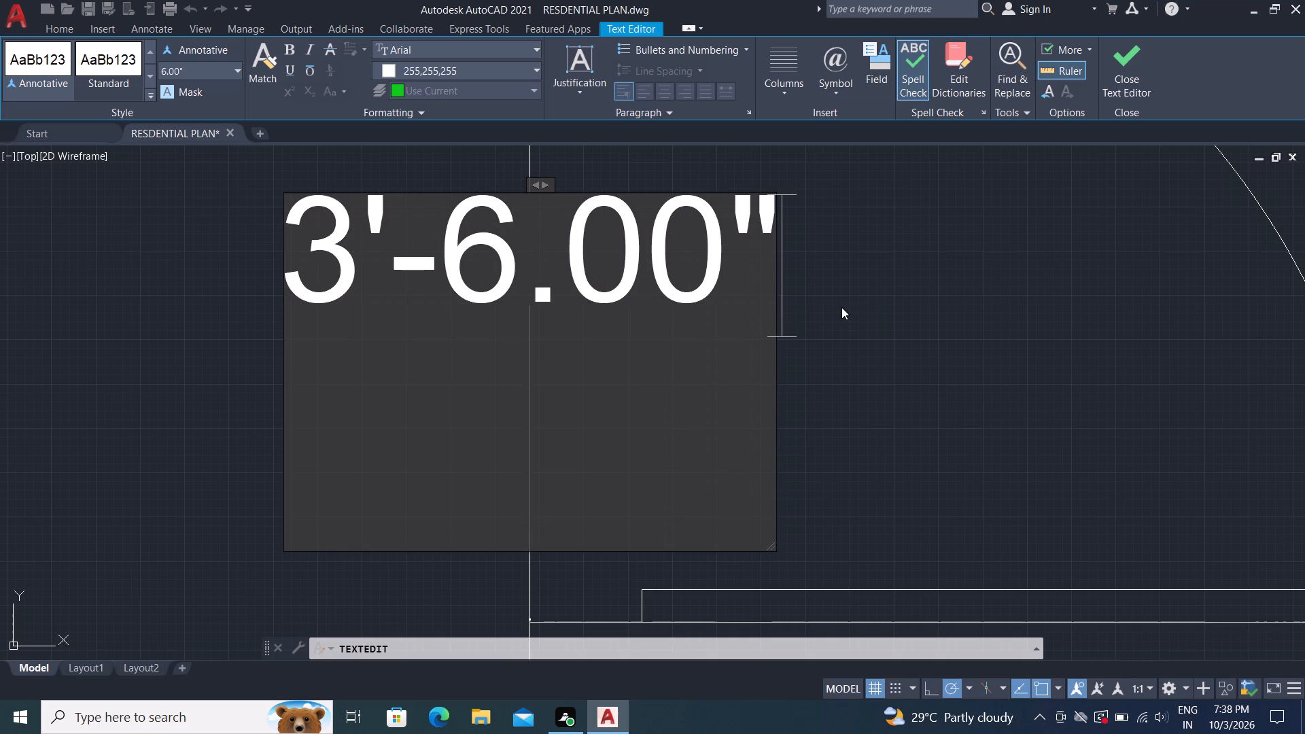
click(846, 309)
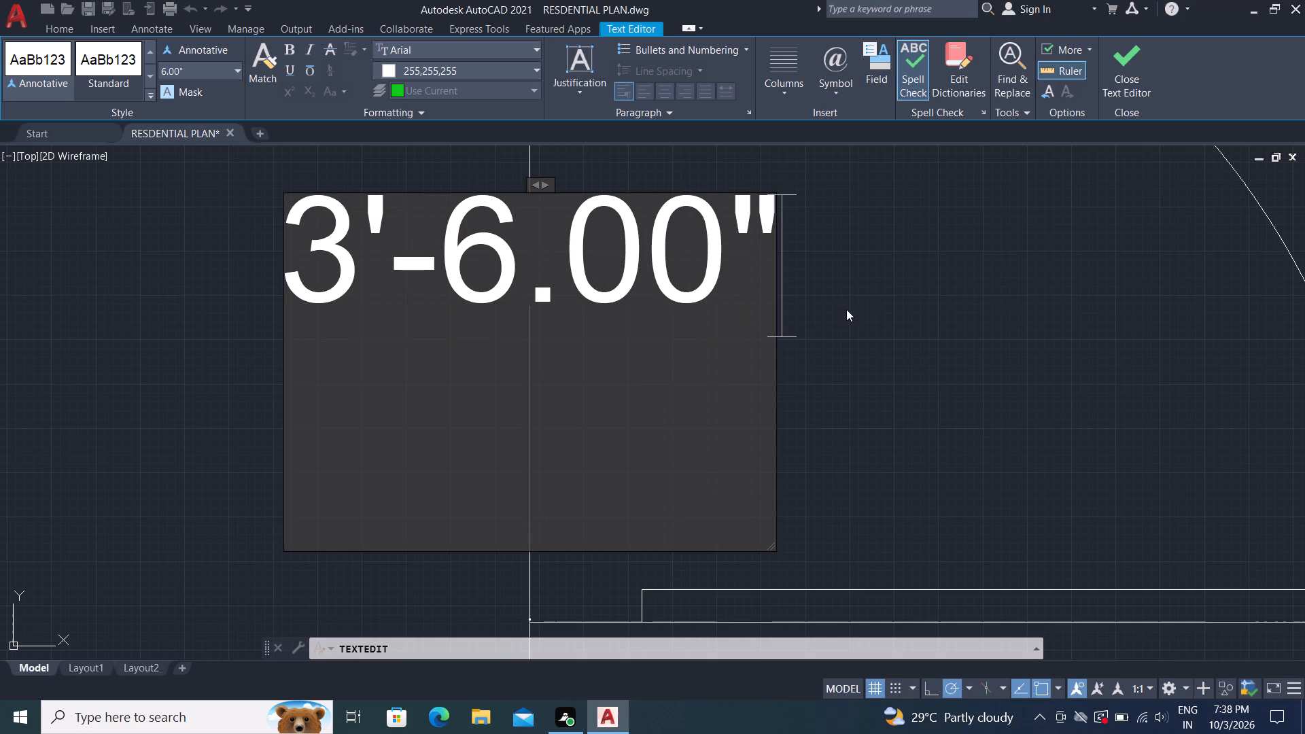
click(841, 309)
click(69, 391)
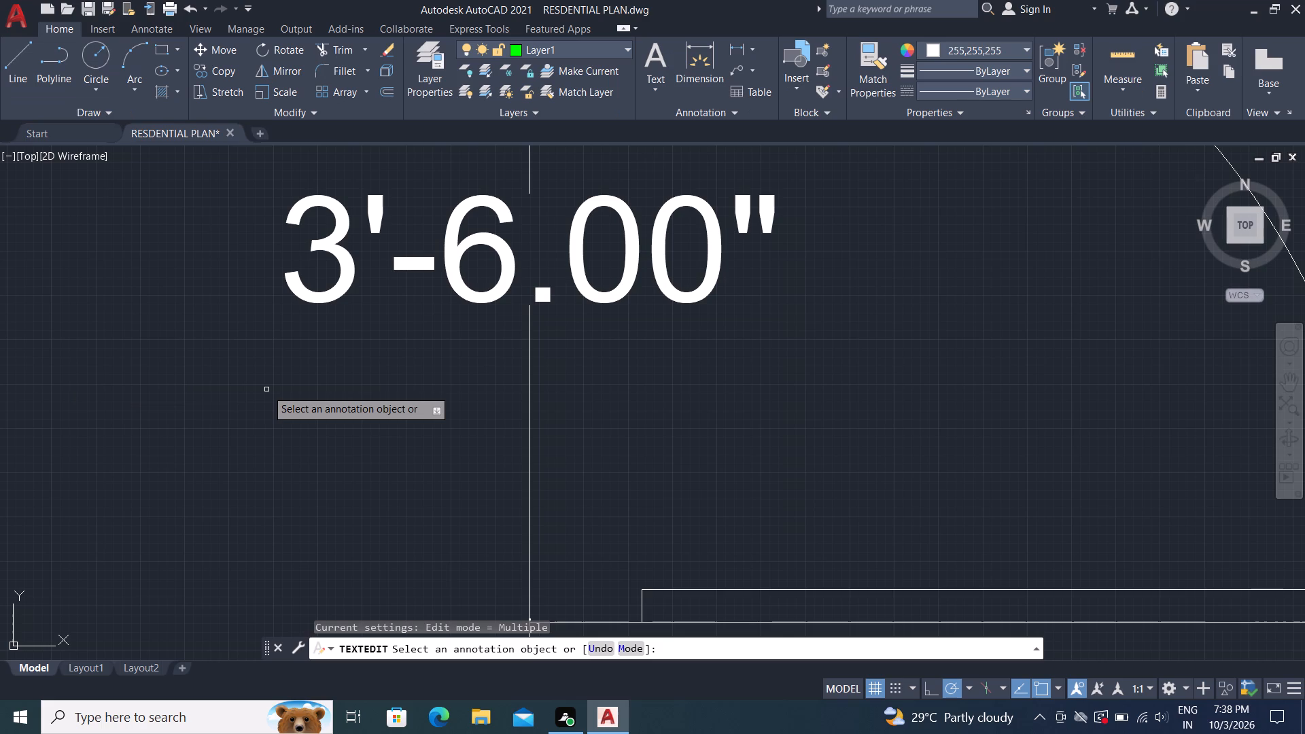
Add a vertical linear dimension across the door opening of the plan's top-right room, placing the dimension line along the outer wall line.
scroll(421, 307, down, 1)
scroll(485, 324, down, 2)
scroll(557, 338, down, 3)
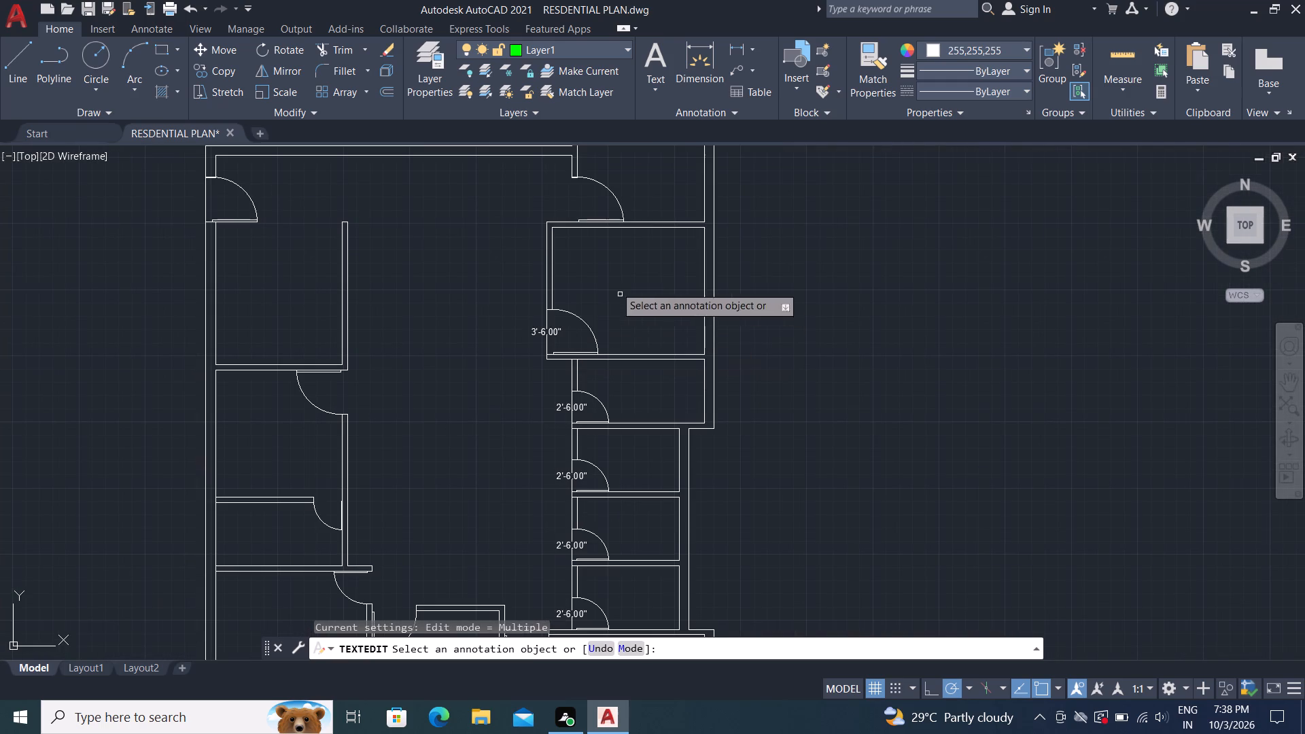
scroll(578, 193, up, 2)
scroll(597, 442, down, 1)
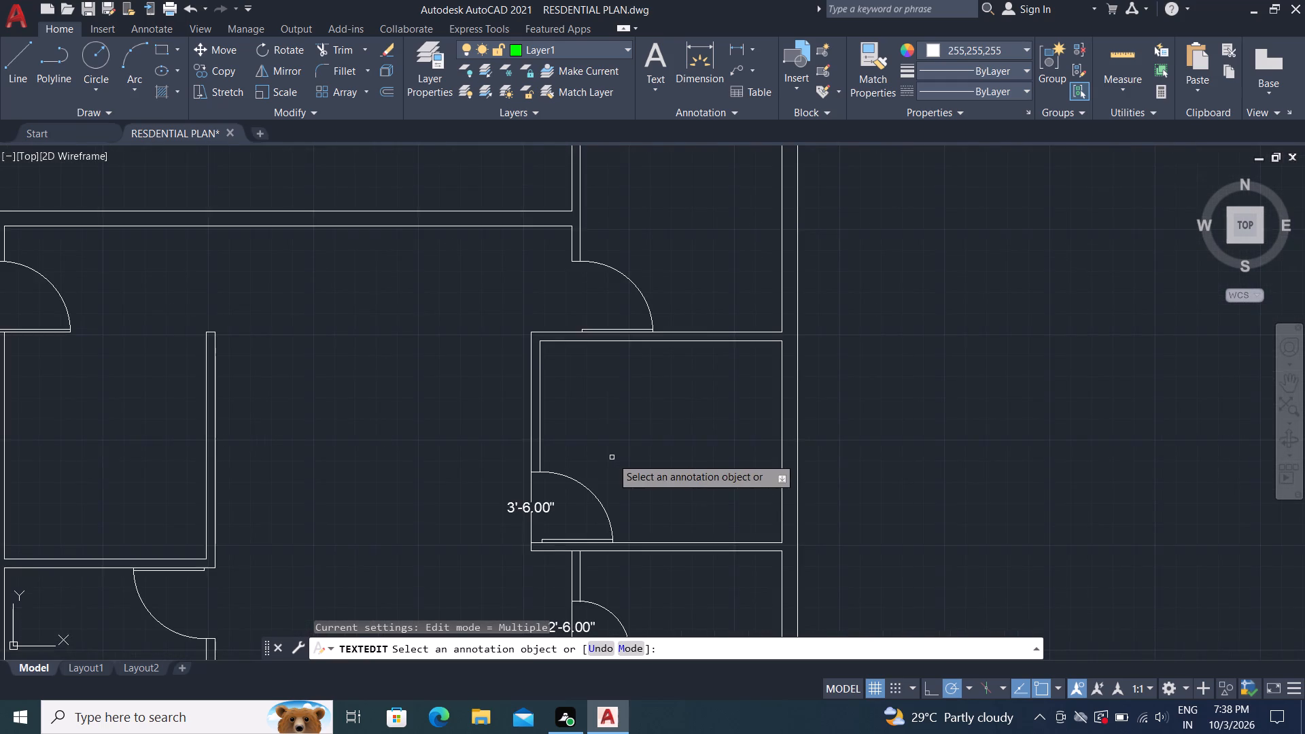
scroll(612, 457, down, 1)
scroll(581, 364, up, 4)
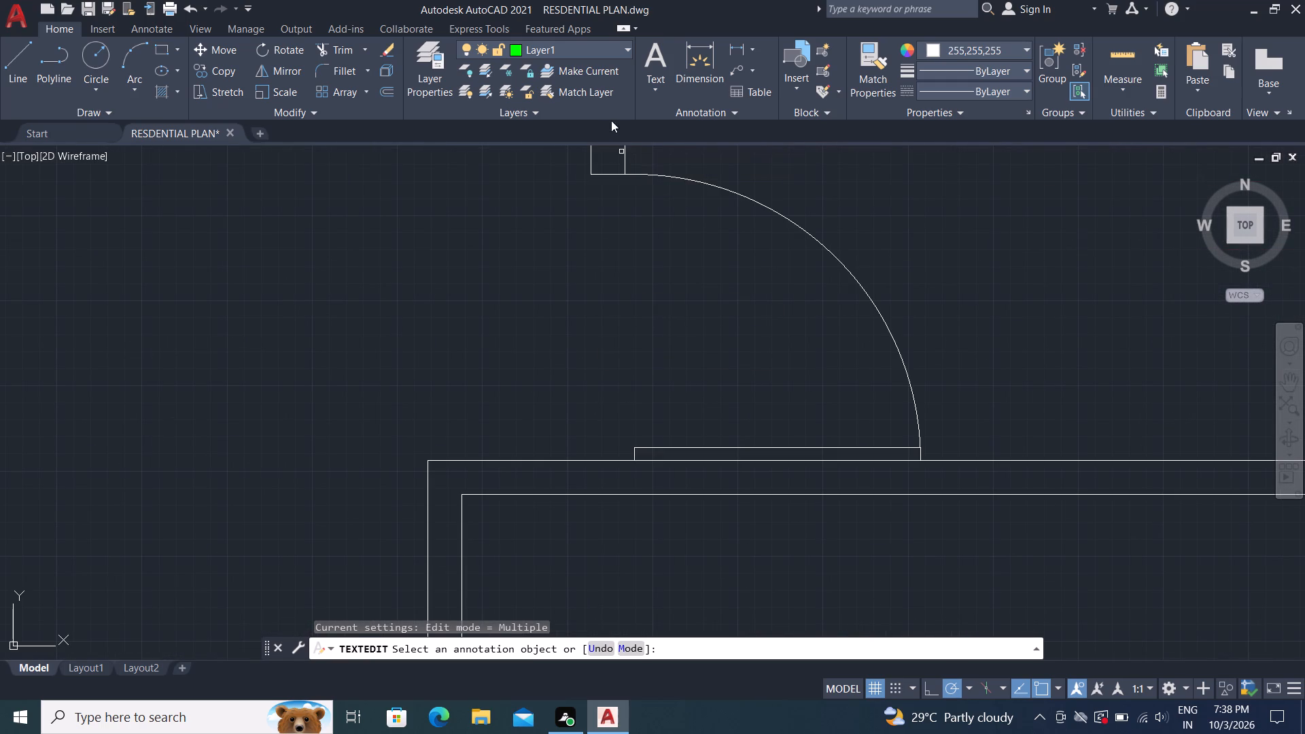
click(737, 43)
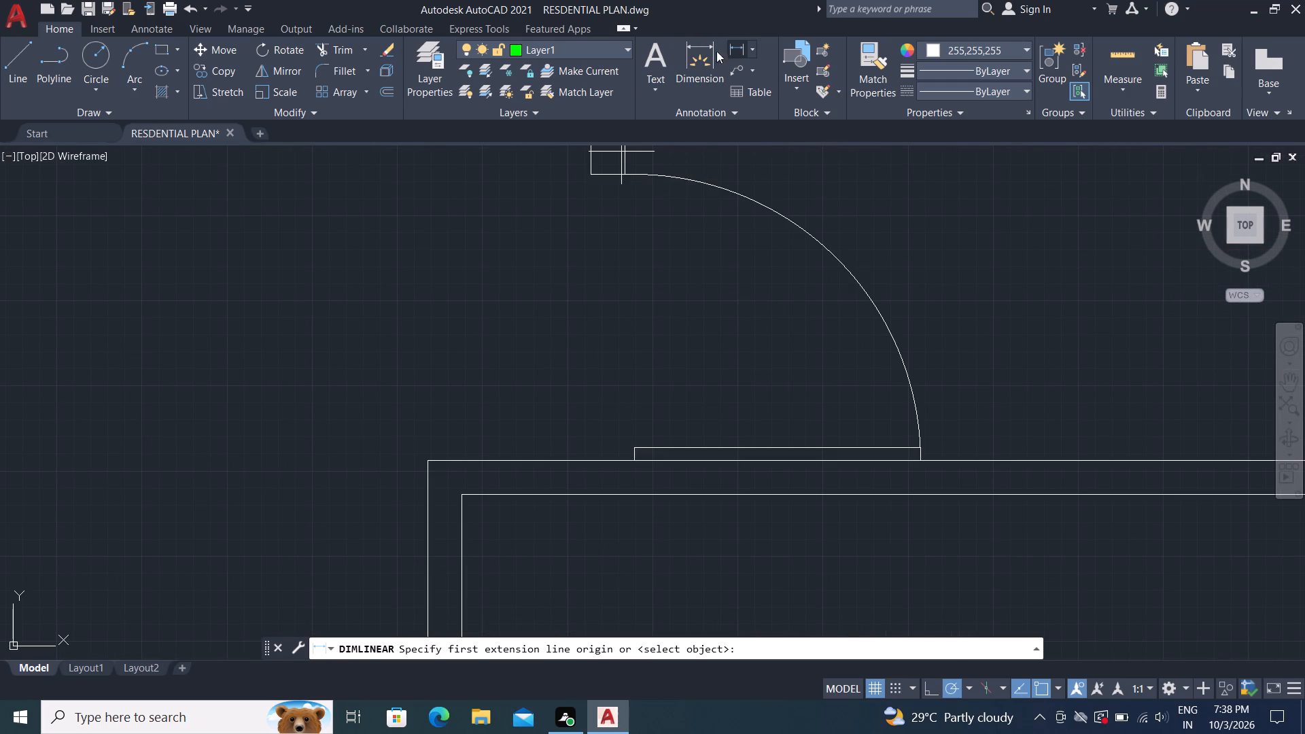
click(594, 169)
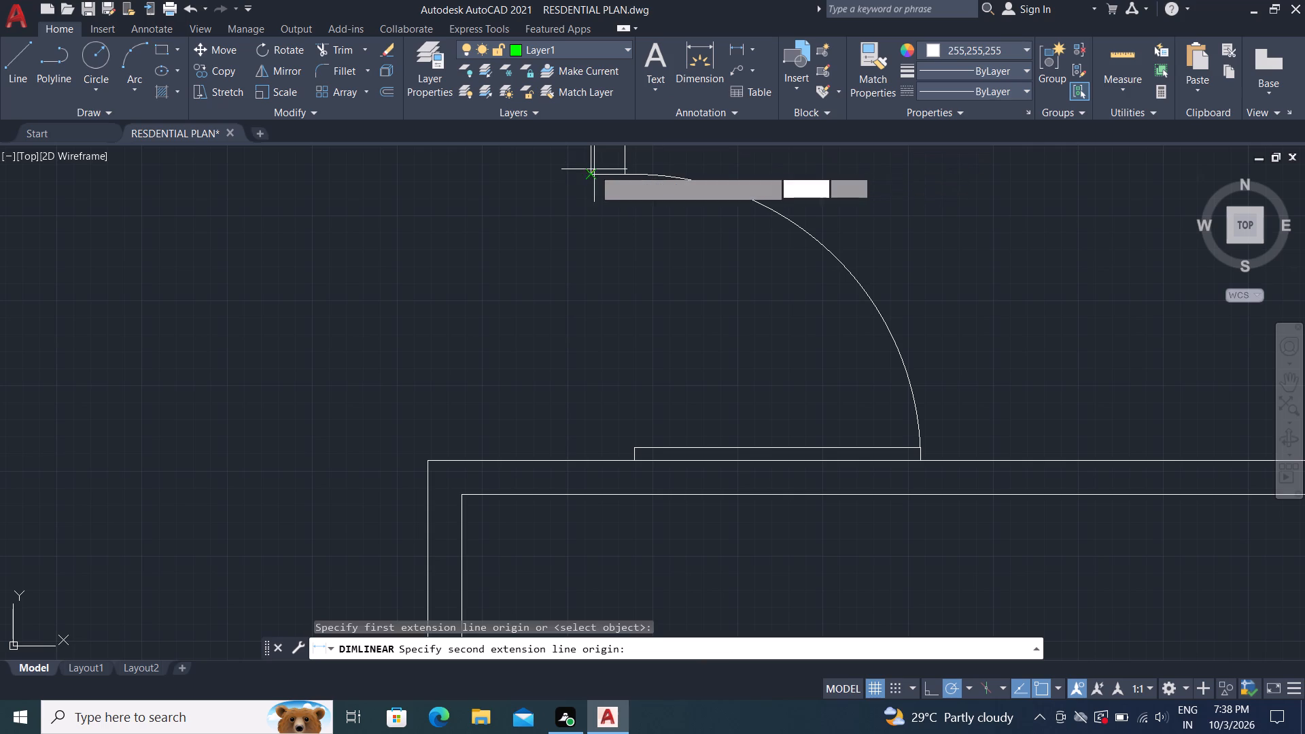
click(589, 458)
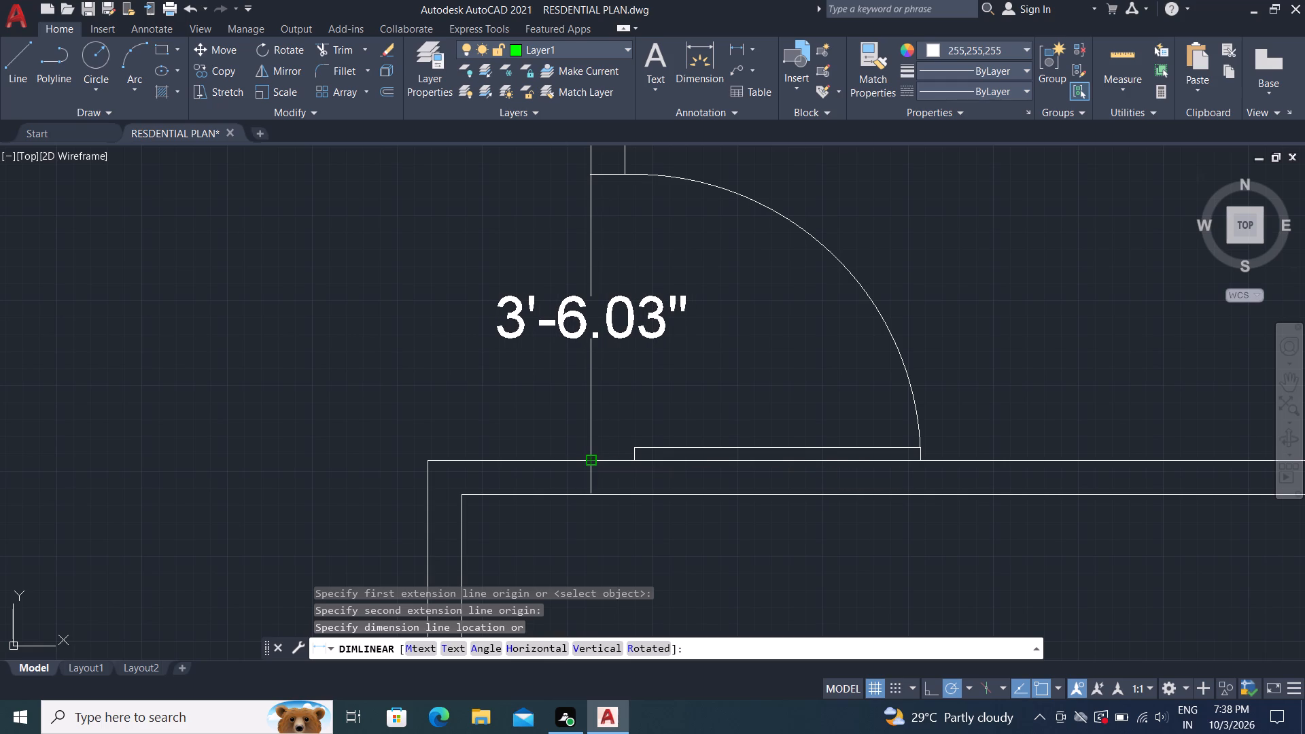
click(588, 459)
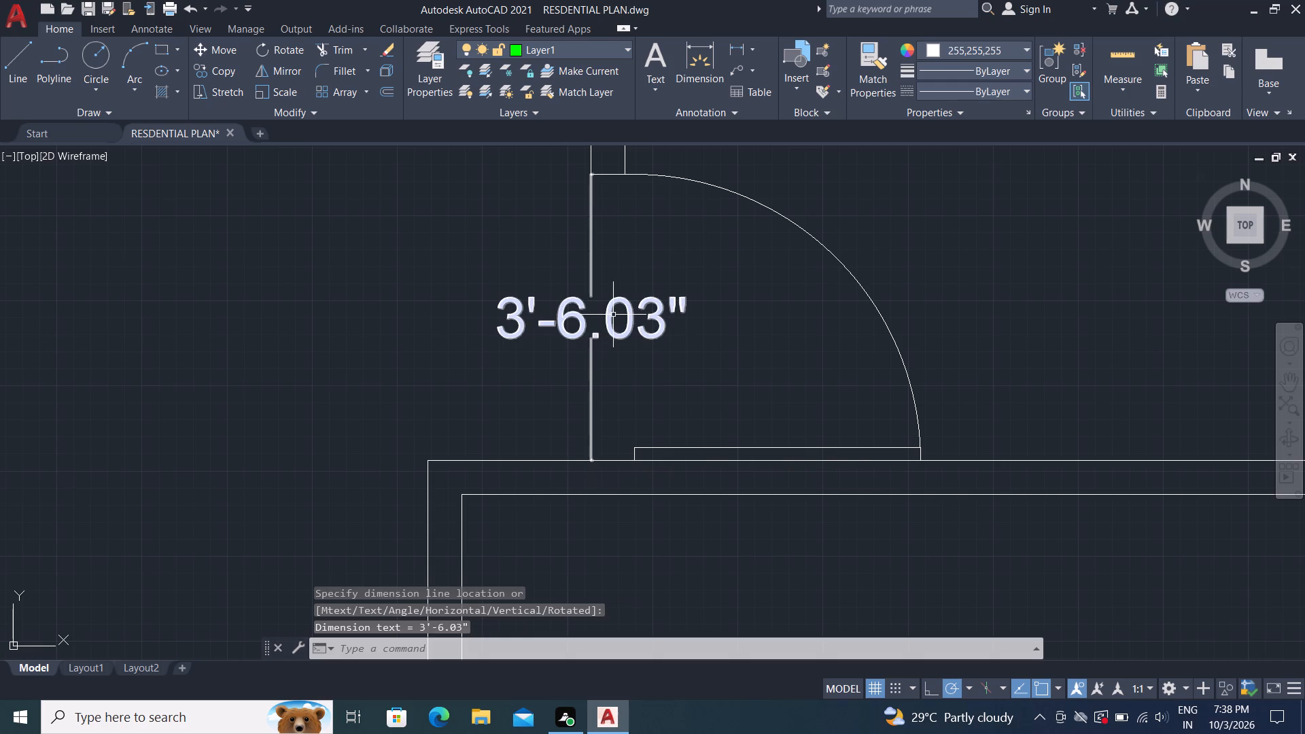
Override the dimension text of the top-right room's door opening with 3'-6.00".
click(612, 315)
click(612, 315)
scroll(612, 315, up, 2)
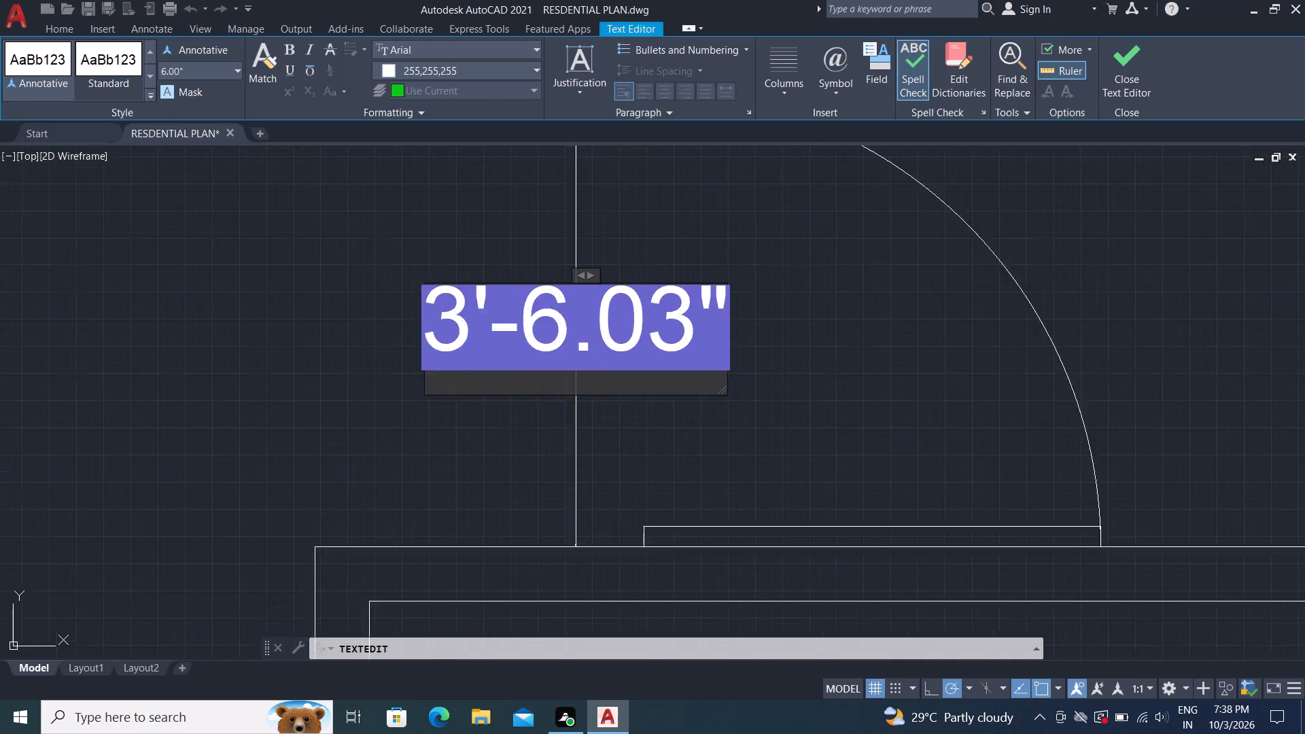
scroll(612, 315, up, 2)
click(733, 303)
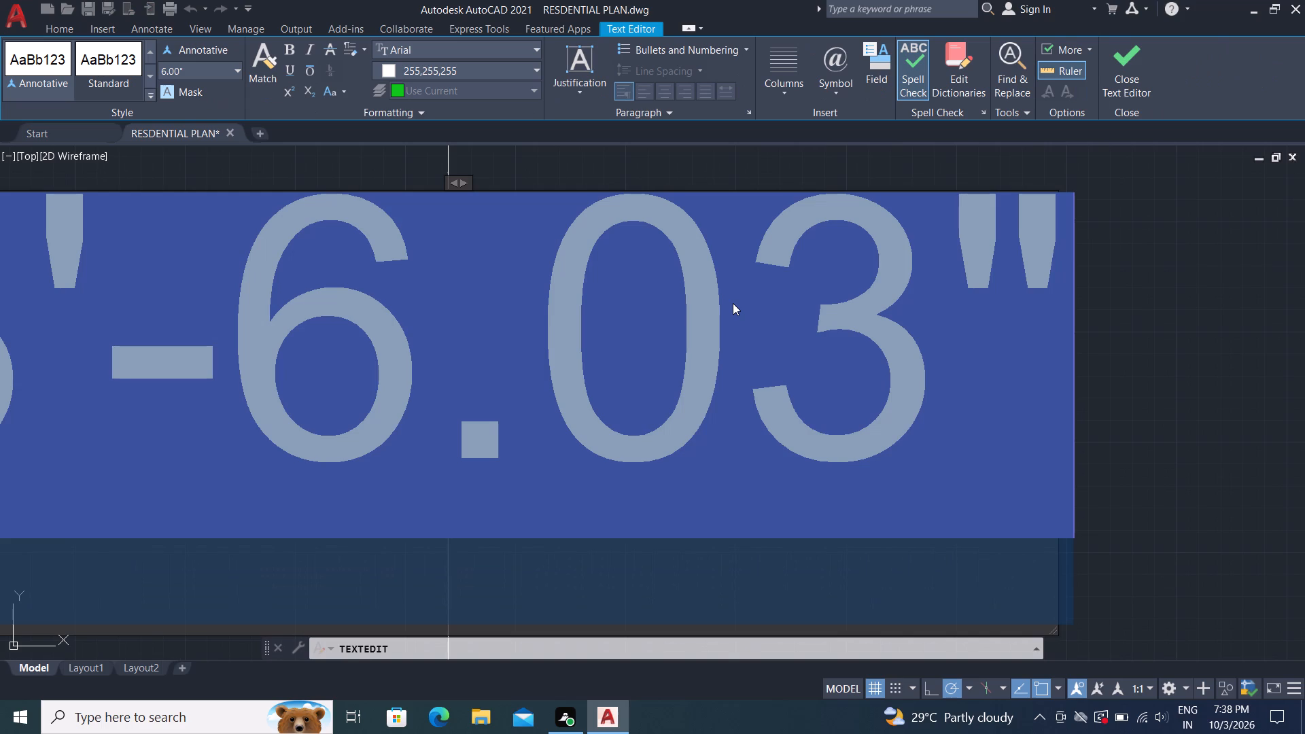
key(3)
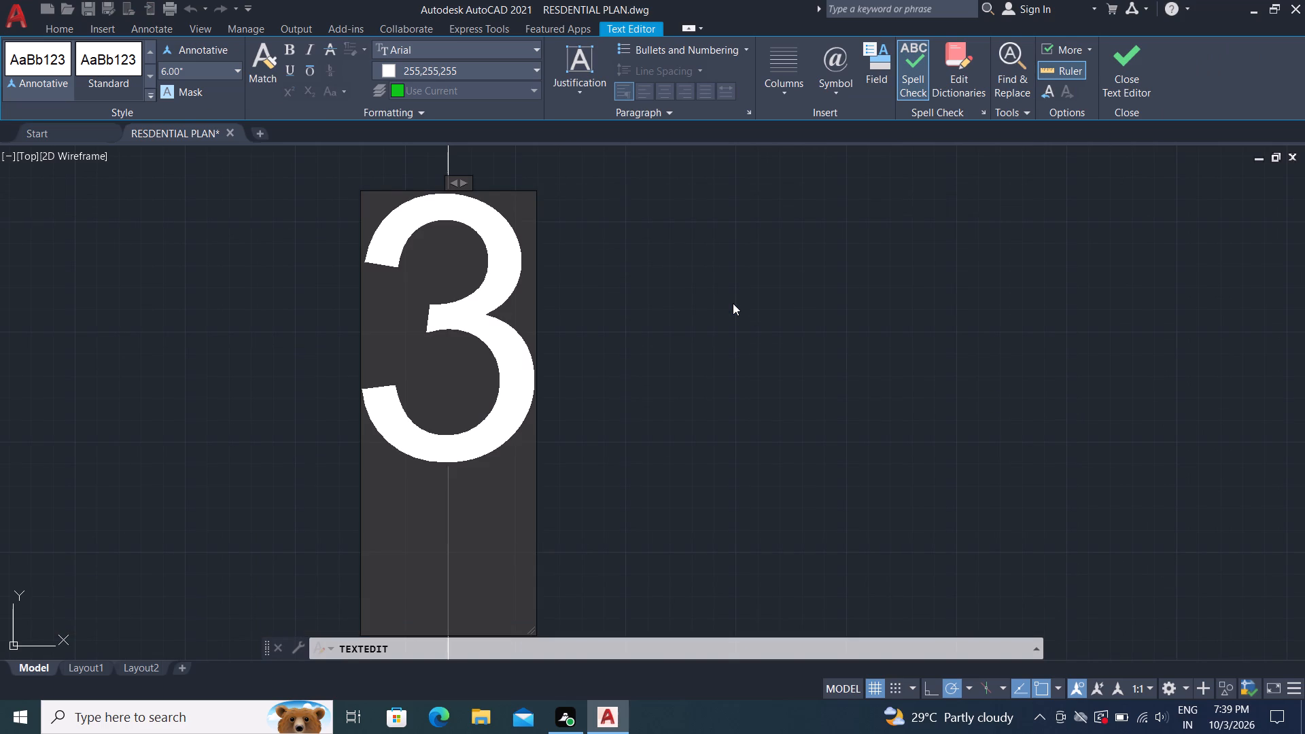
key(apostrophe)
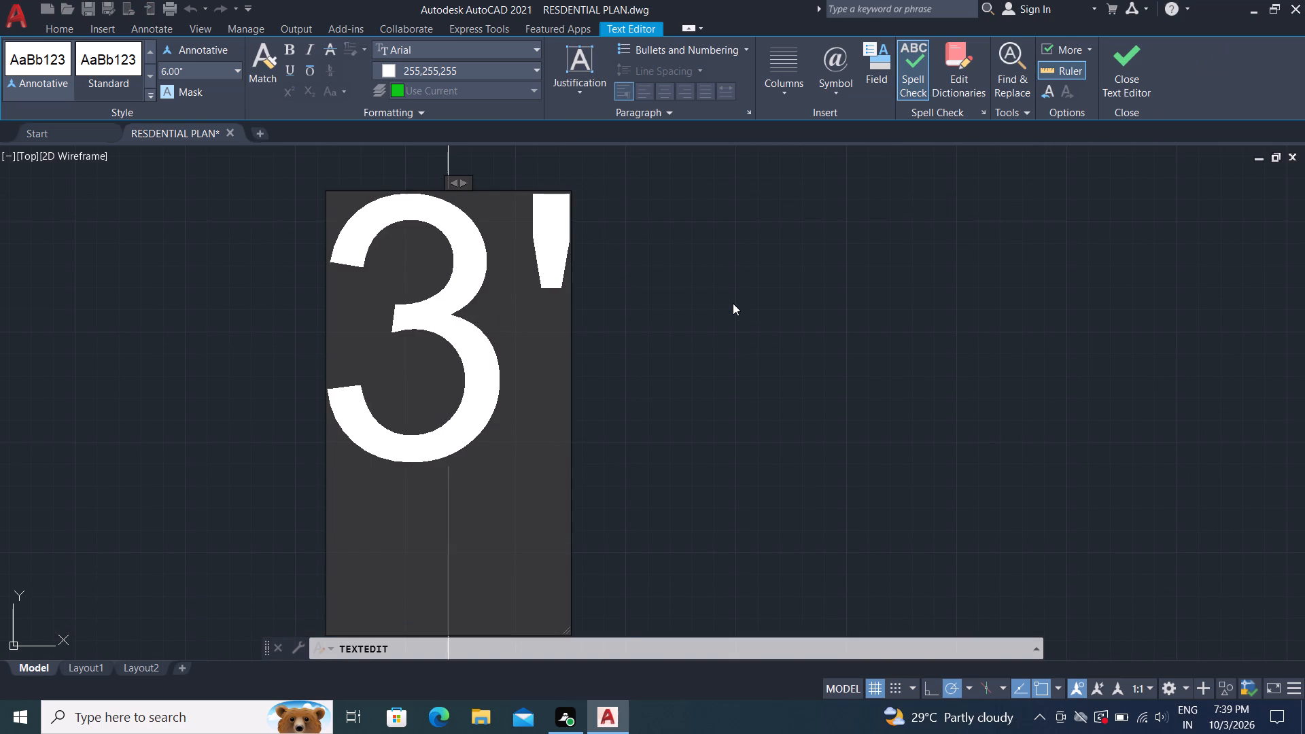
key(minus)
text(6.00)
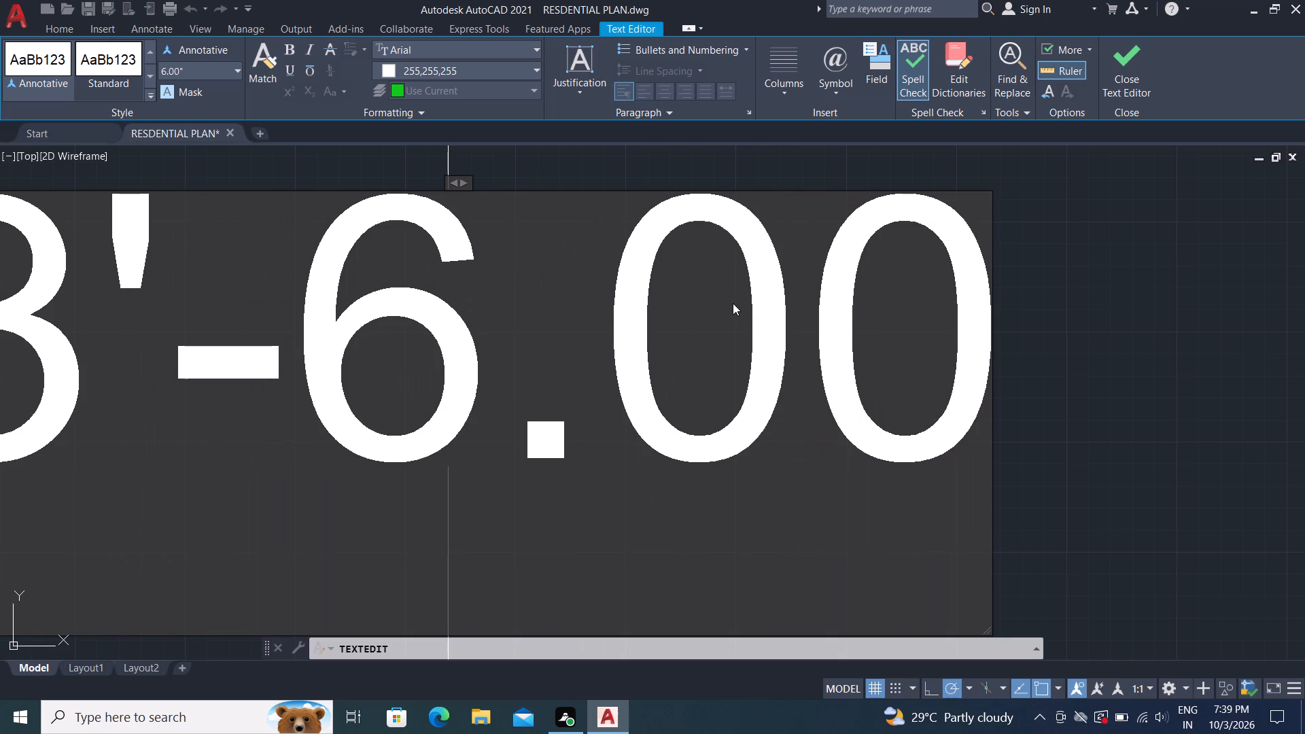
key(shift+quotedbl)
key(Return)
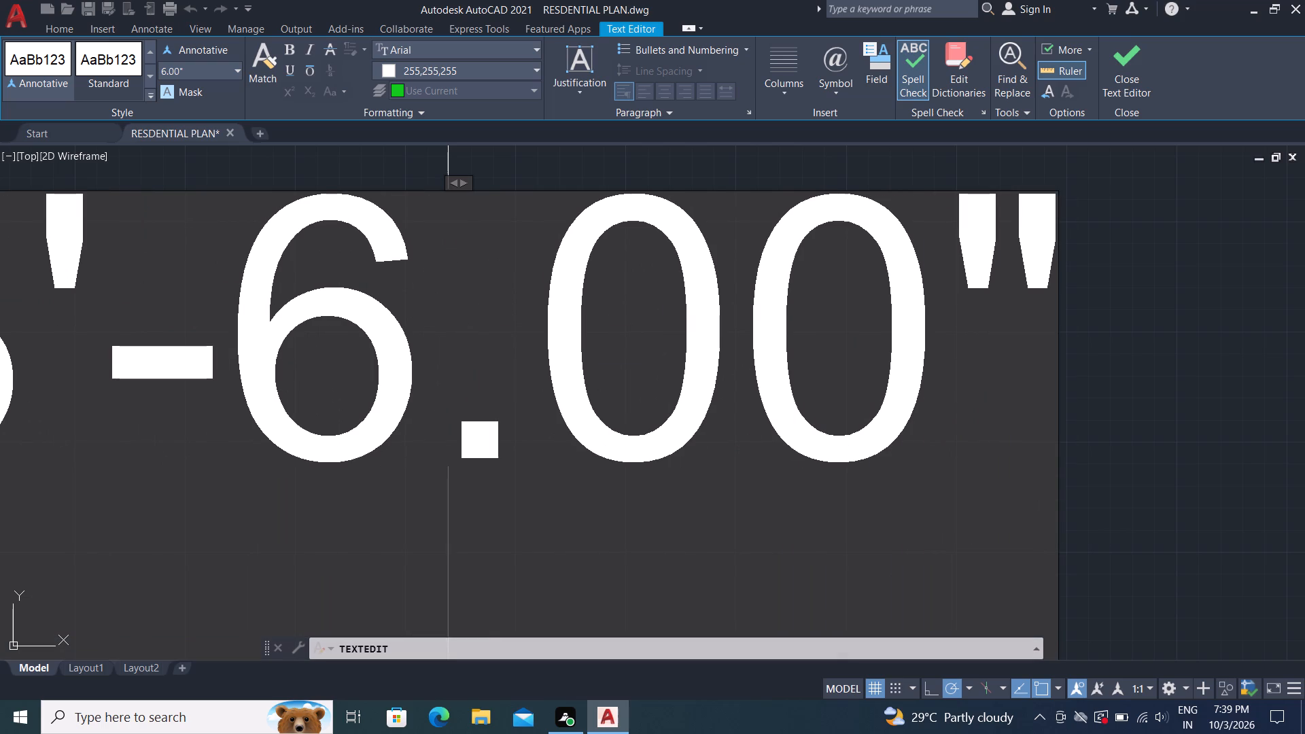
scroll(733, 304, down, 4)
click(803, 257)
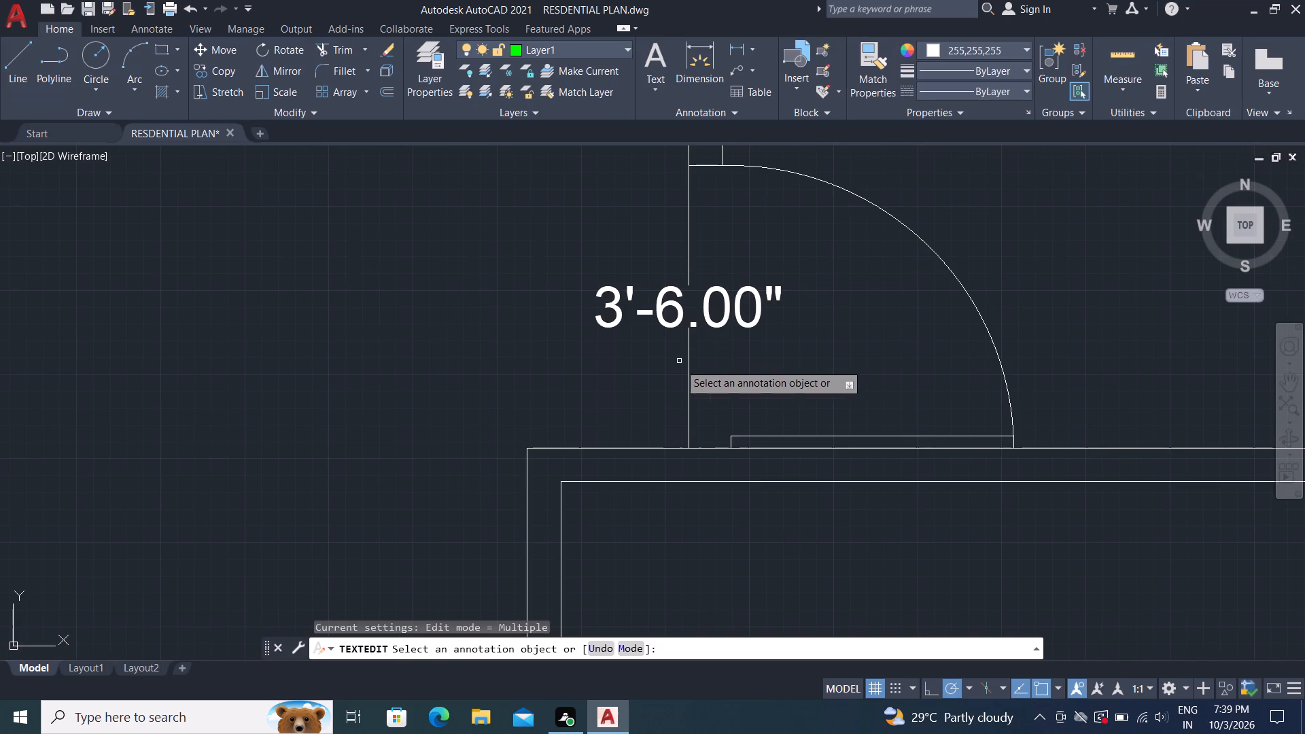
Add a vertical linear dimension across the door opening in the plan's left exterior wall, placing the dimension line just inside the outer wall line.
scroll(779, 546, down, 3)
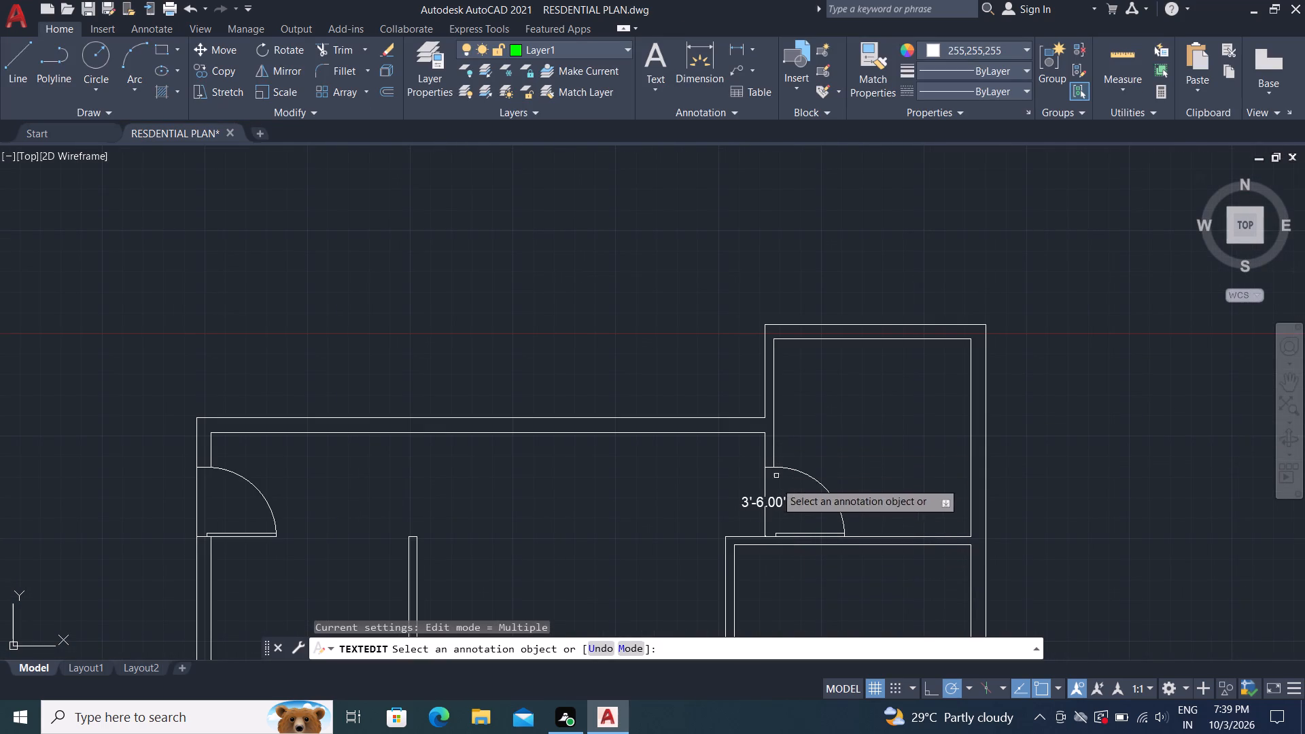
scroll(795, 369, down, 2)
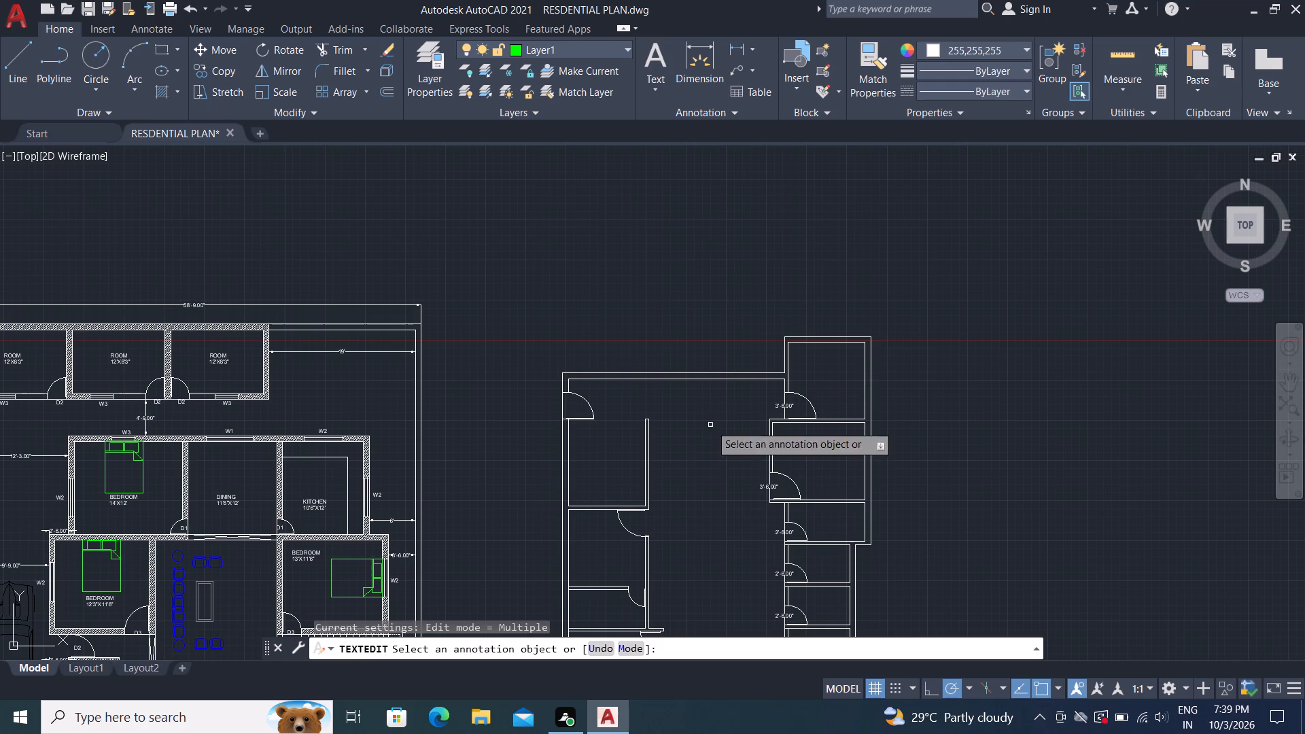
scroll(646, 536, up, 4)
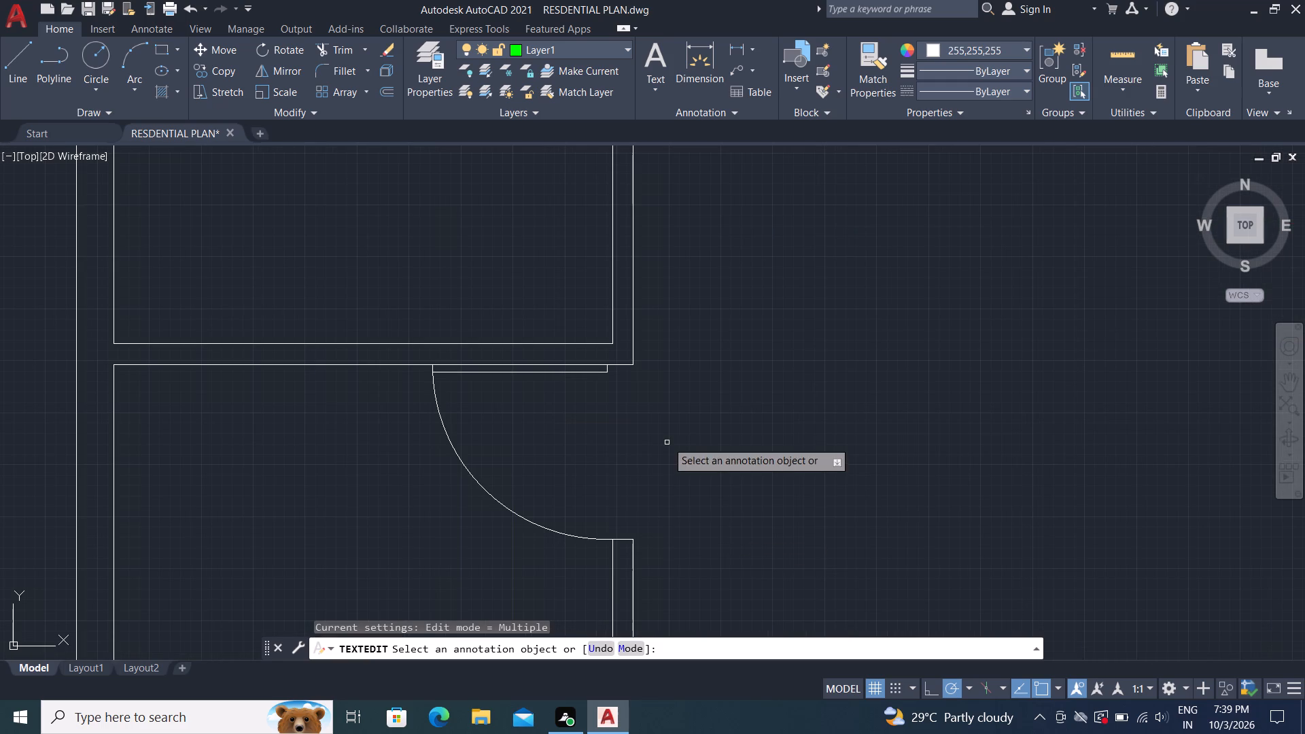
scroll(612, 364, down, 4)
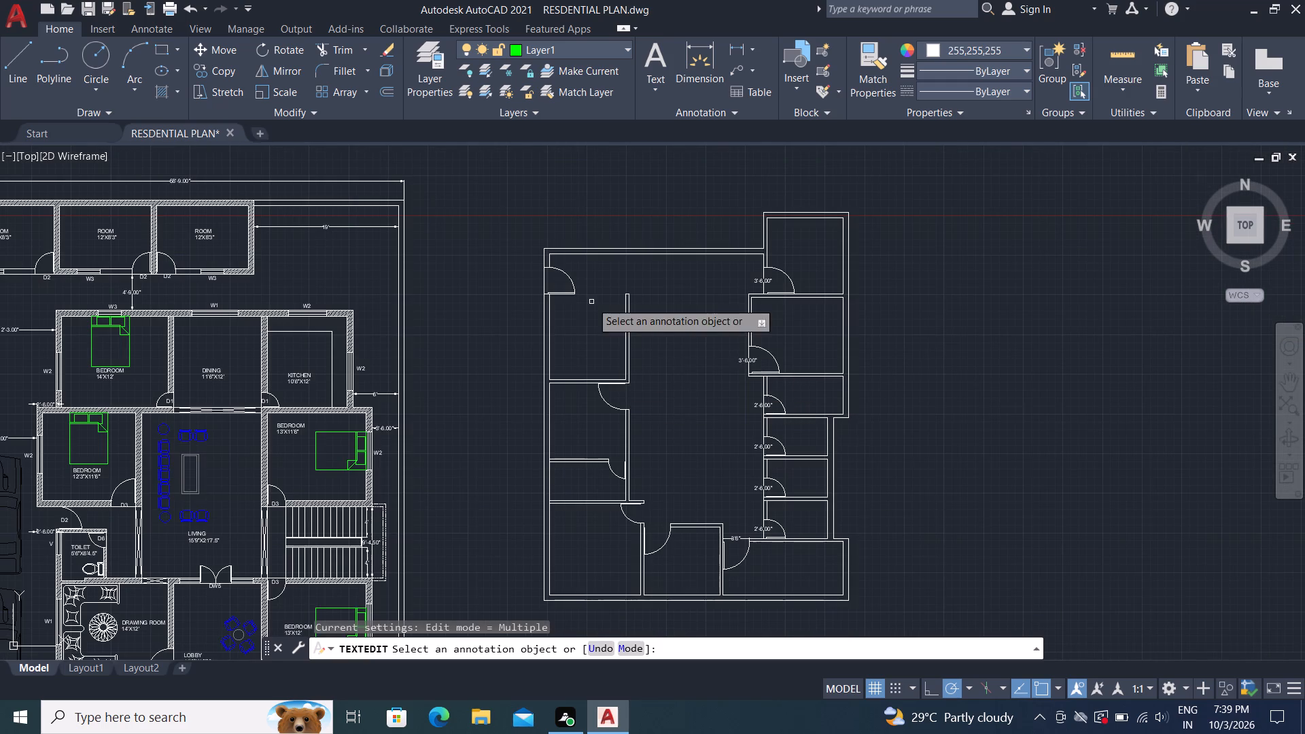
scroll(545, 272, up, 5)
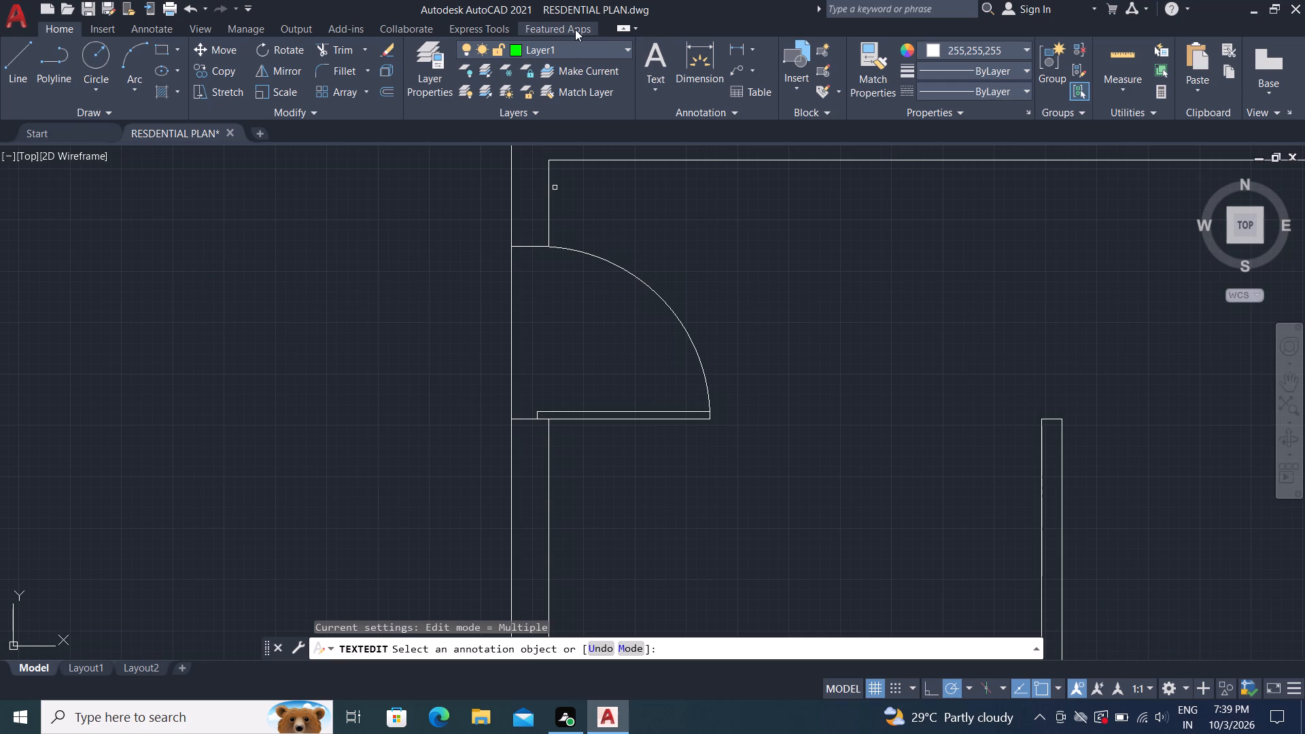
click(735, 43)
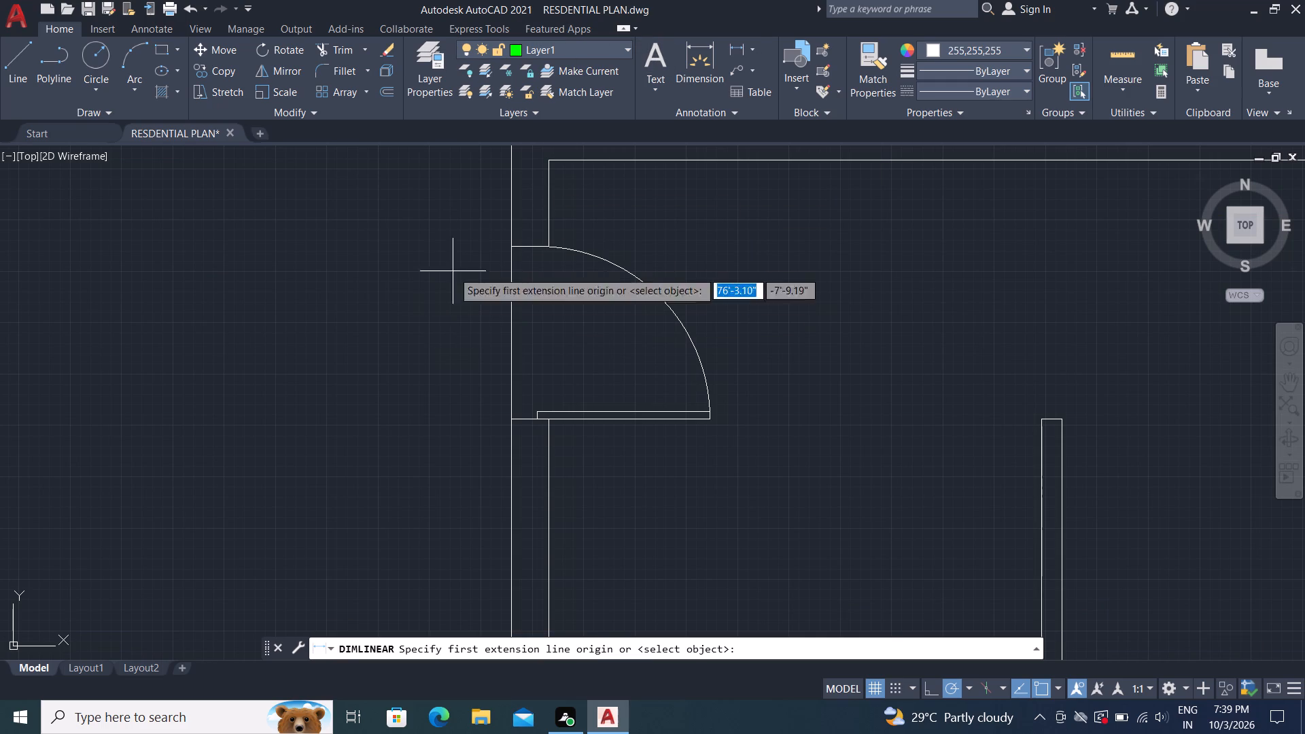
click(511, 245)
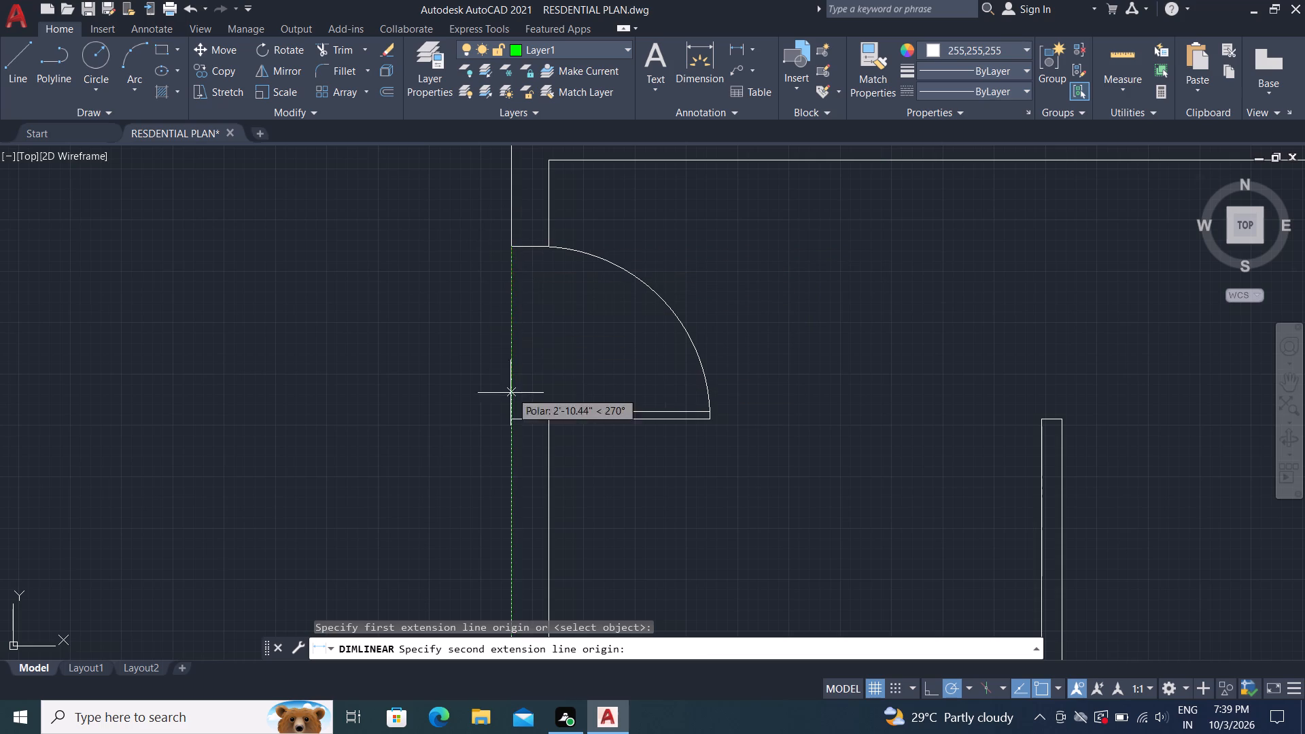
click(512, 415)
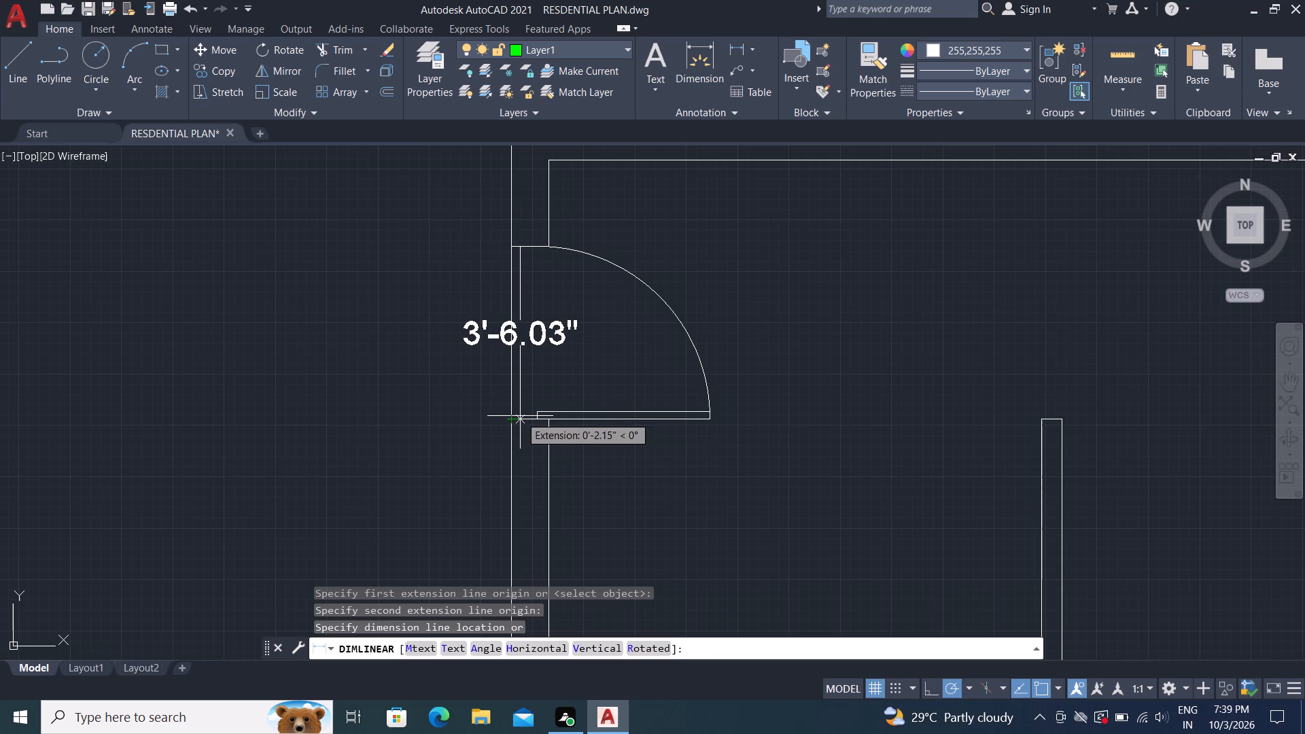
click(520, 416)
Override the dimension text of the left exterior wall's door opening with 3'-6.00".
scroll(516, 423, up, 4)
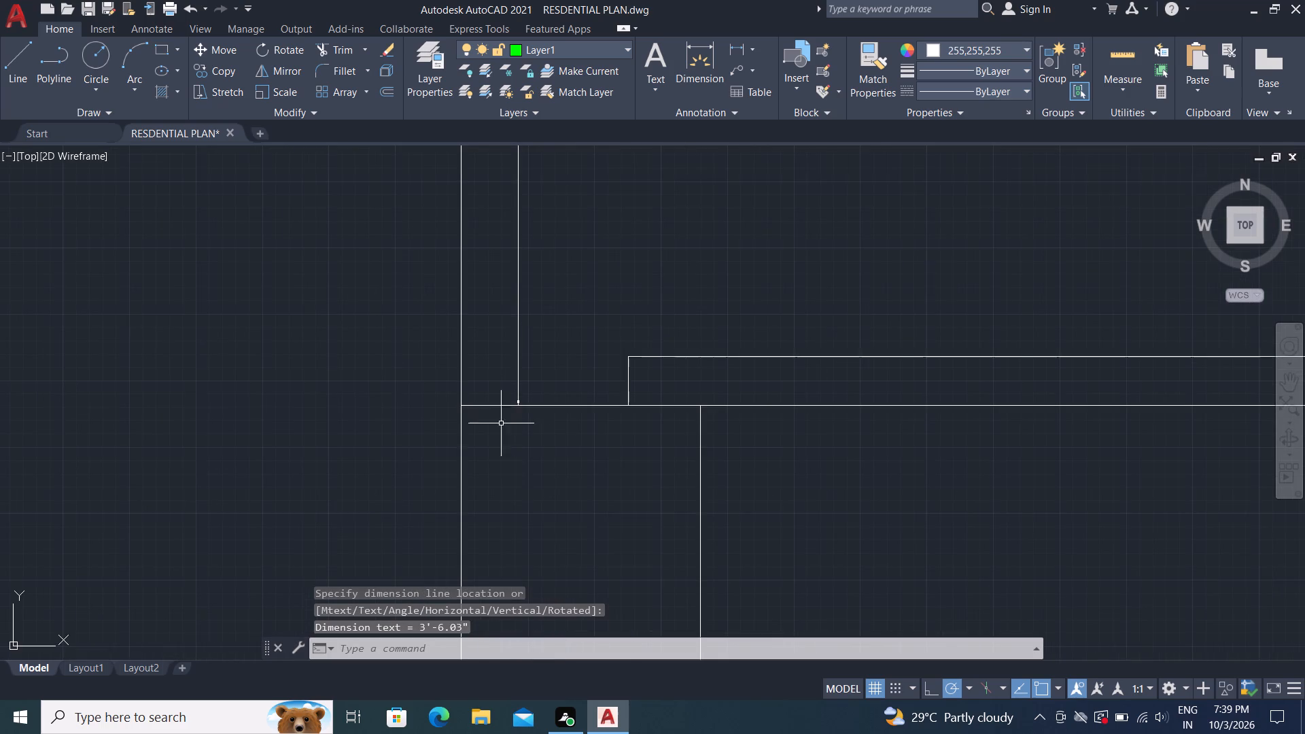
scroll(498, 423, up, 4)
scroll(498, 423, down, 5)
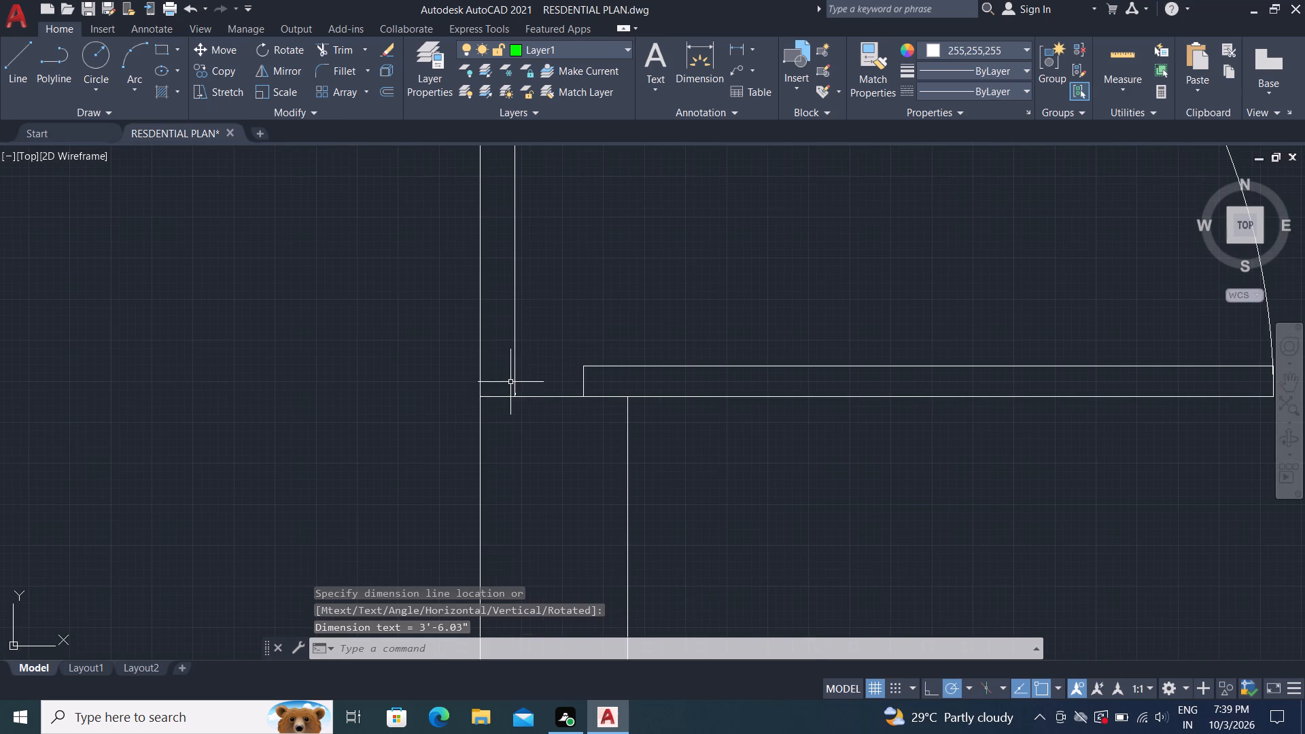
scroll(531, 342, down, 3)
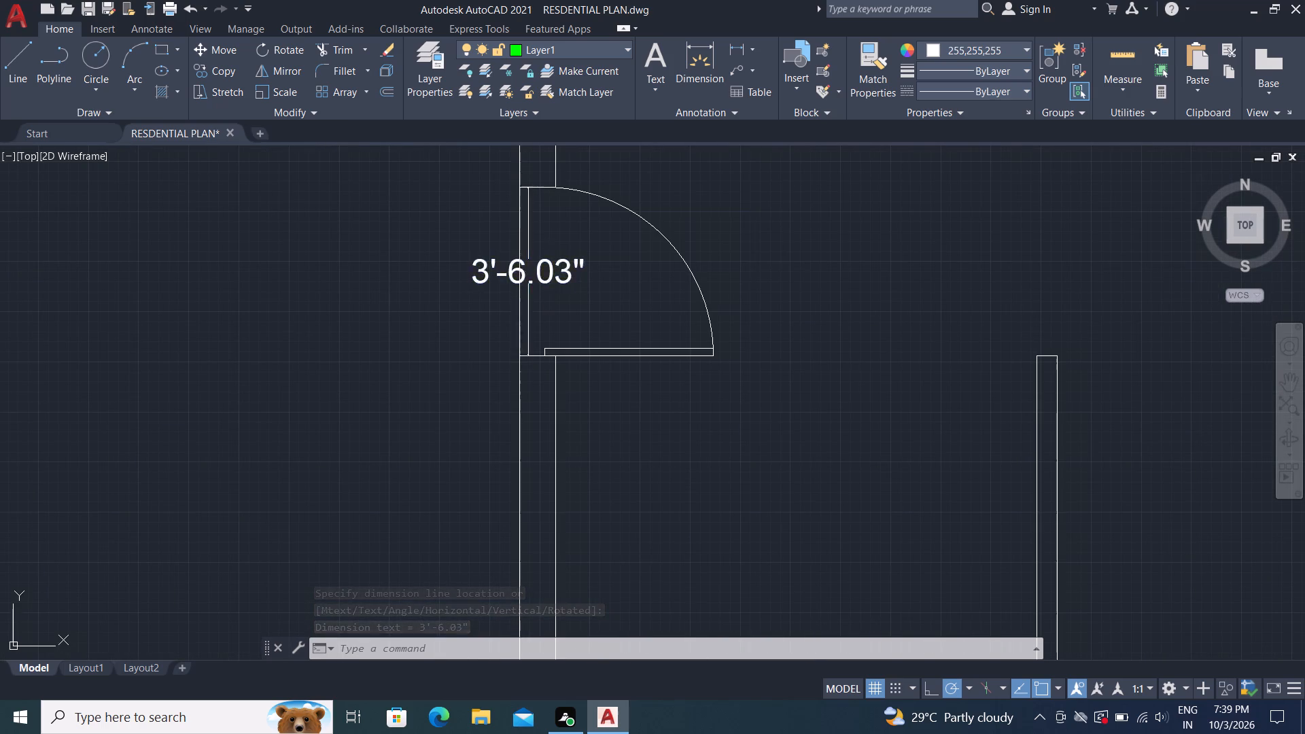
double_click(549, 277)
scroll(549, 277, up, 5)
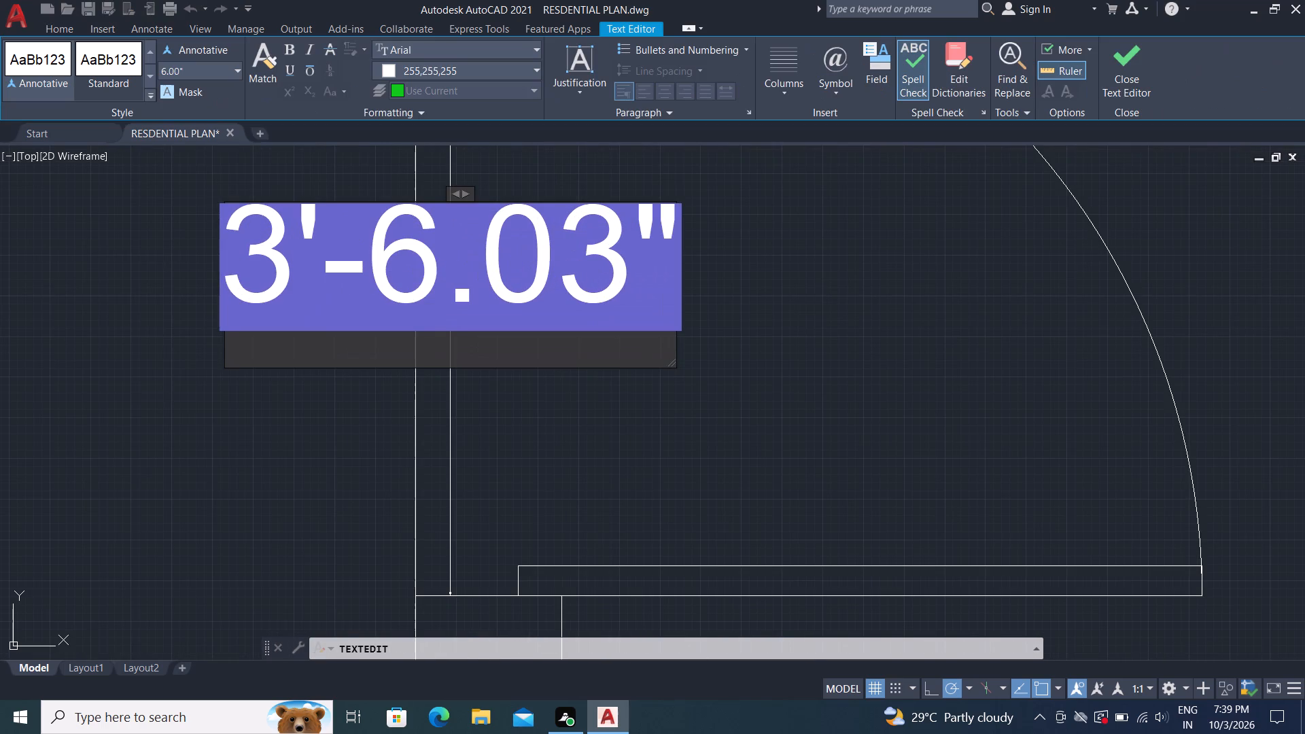
click(652, 271)
key(BackSpace)
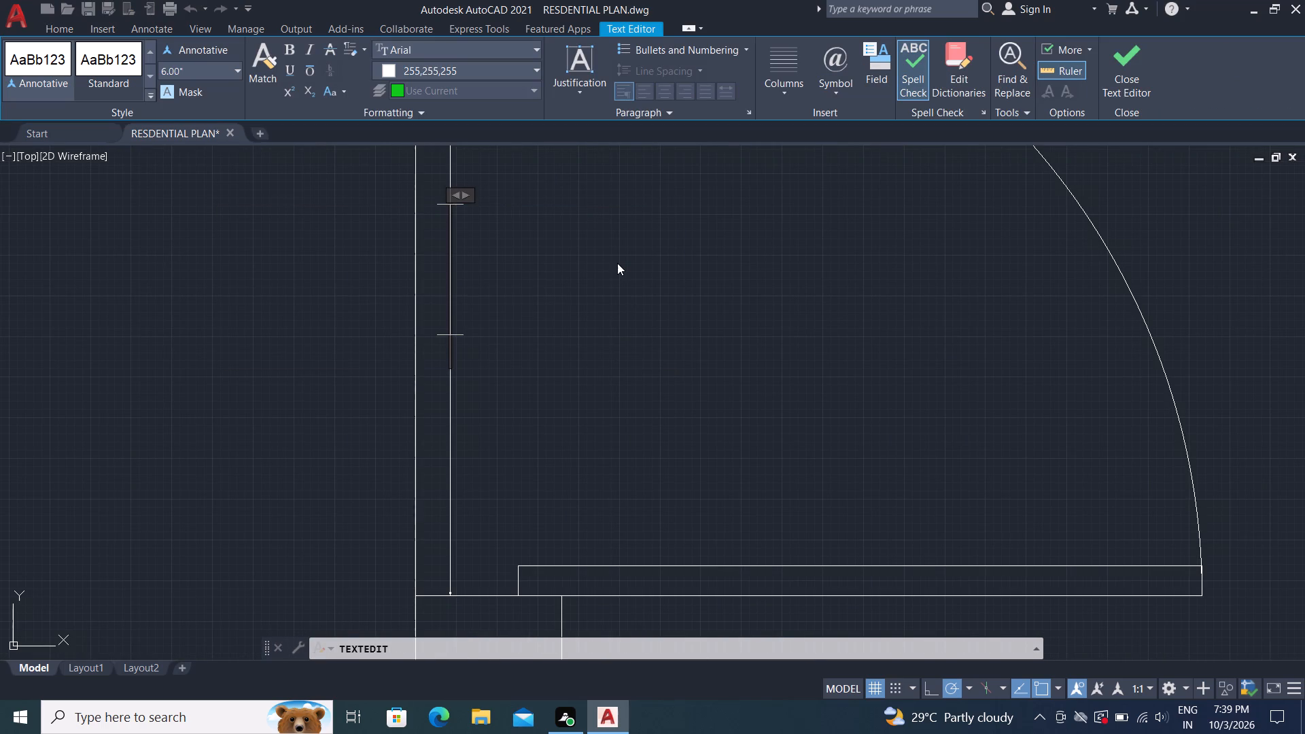
key(3)
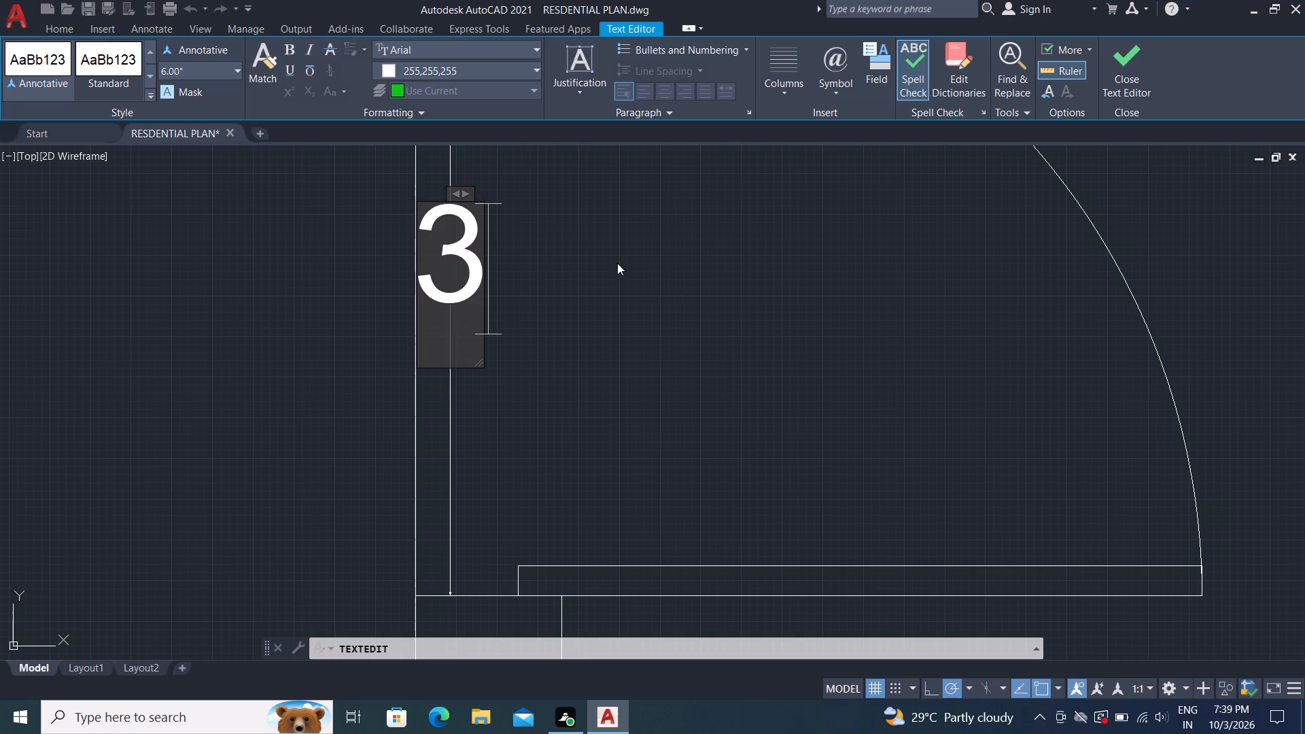
key(apostrophe)
key(6)
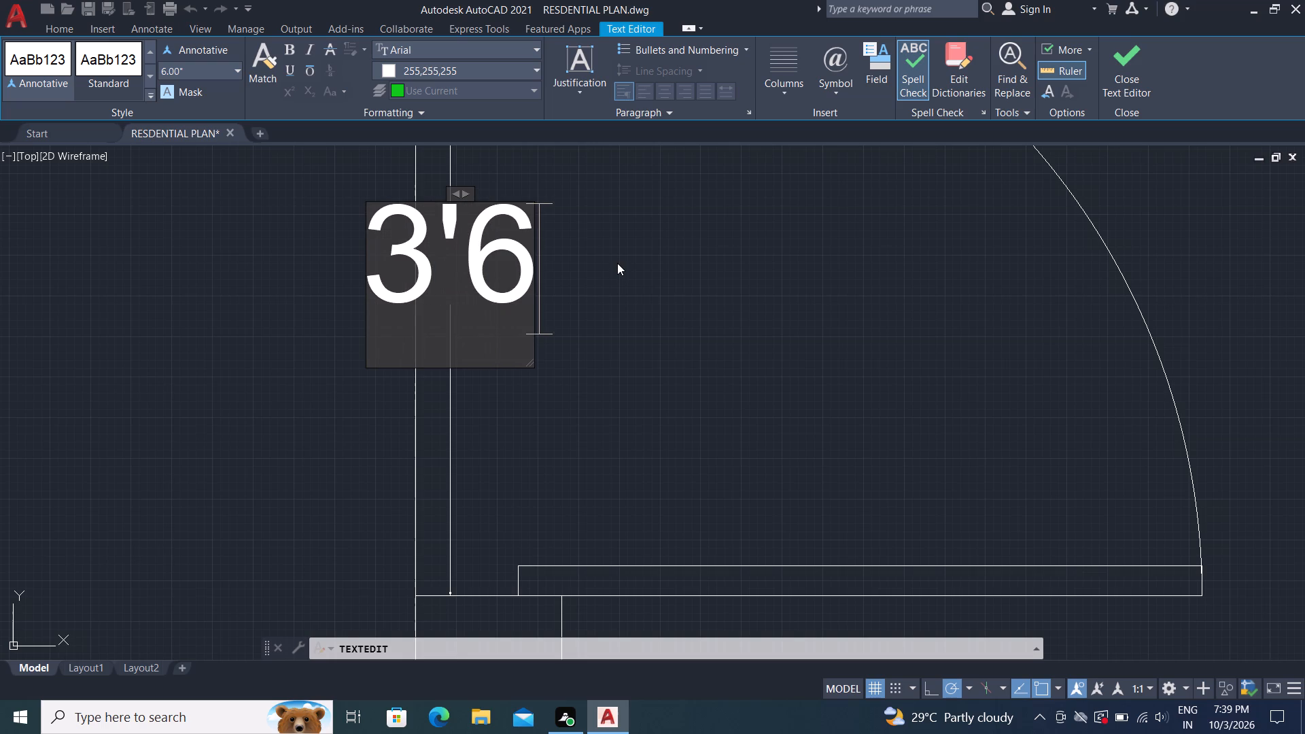
key(BackSpace)
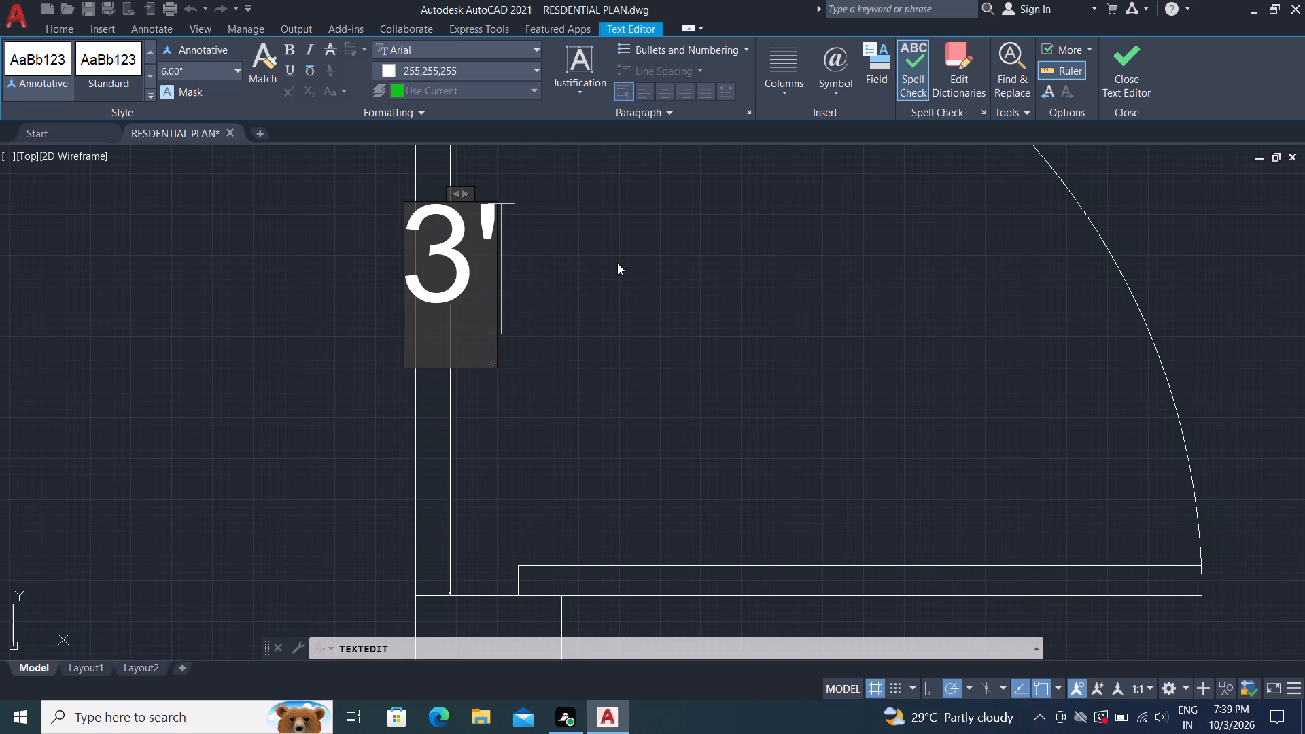
key(minus)
text(6')
text(00)
key(shift+quotedbl)
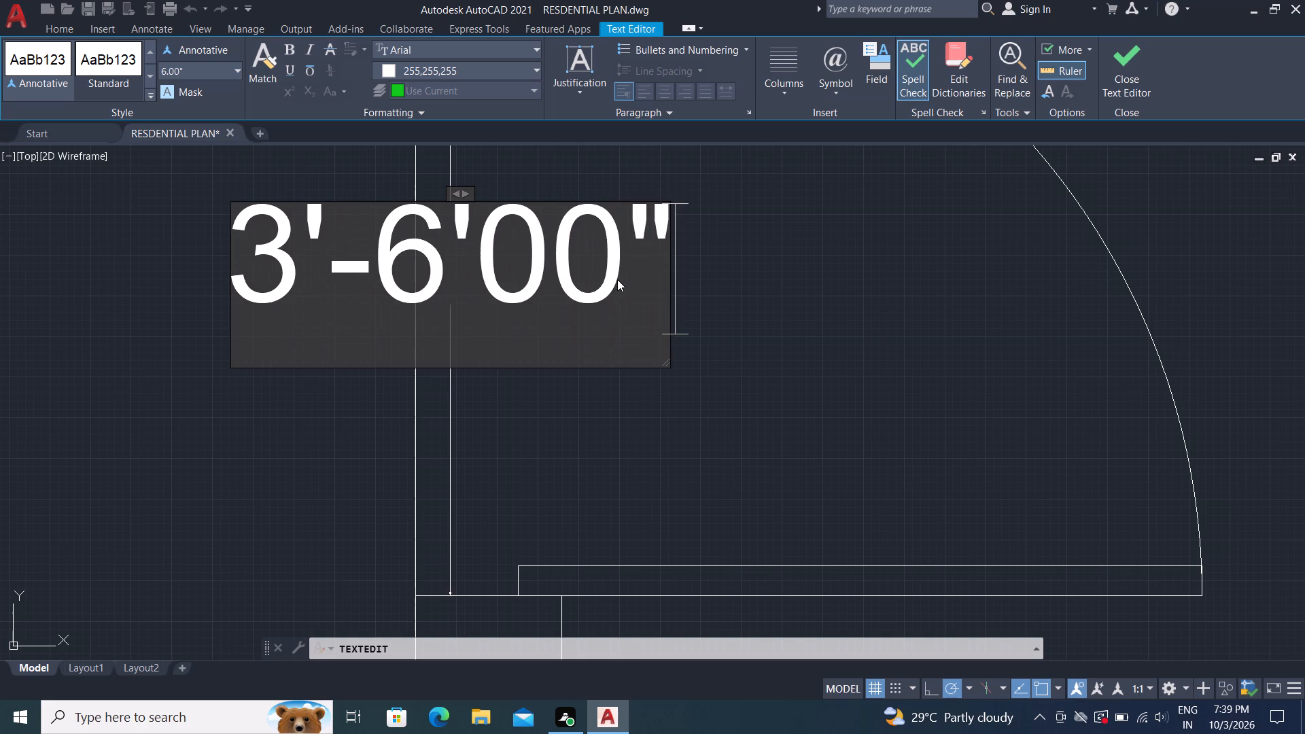
key(BackSpace)
key(BackSpace)
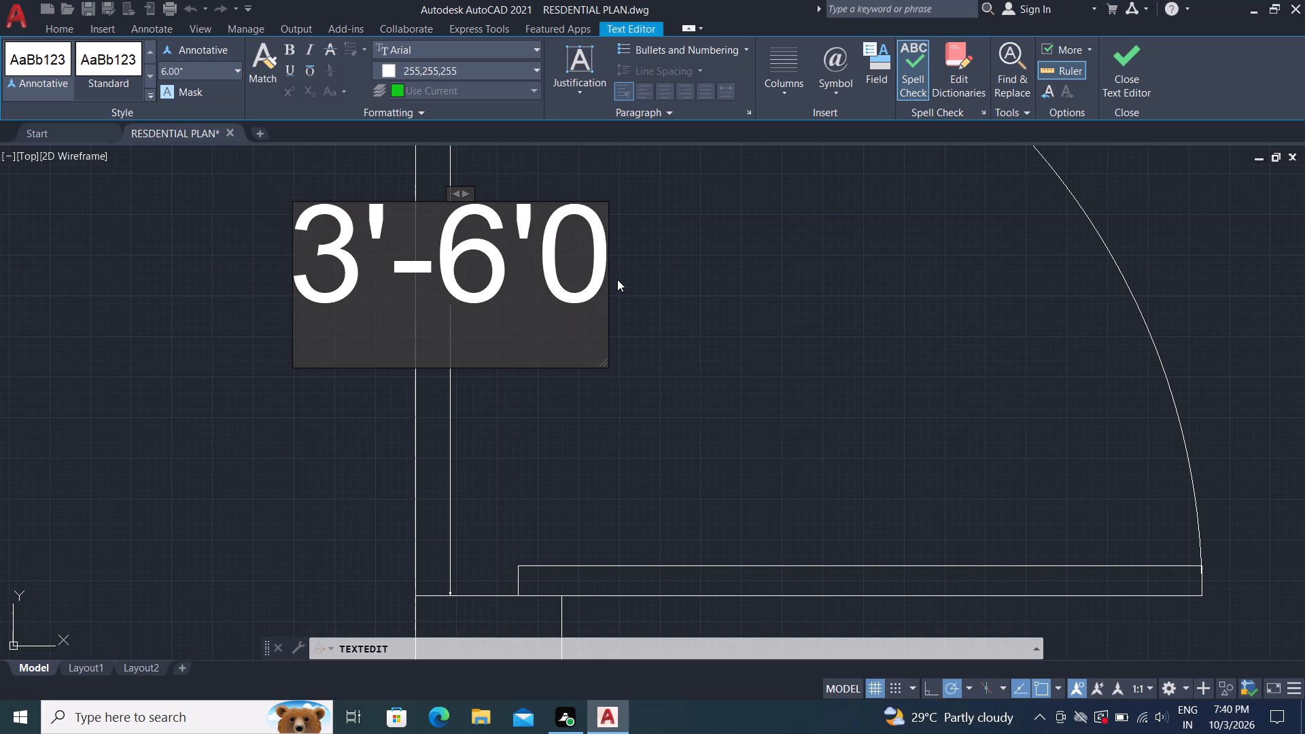
key(BackSpace)
key(BackSpace)
key(period)
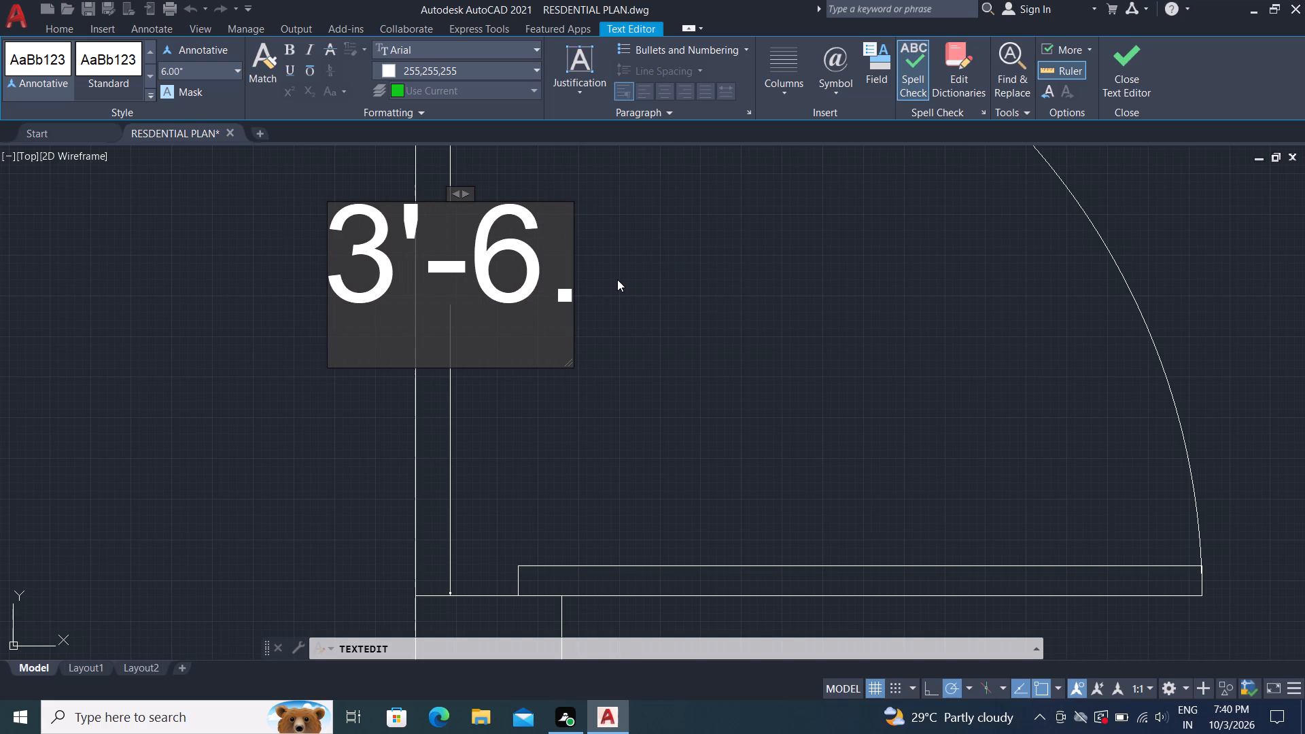
text(00)
key(shift+quotedbl)
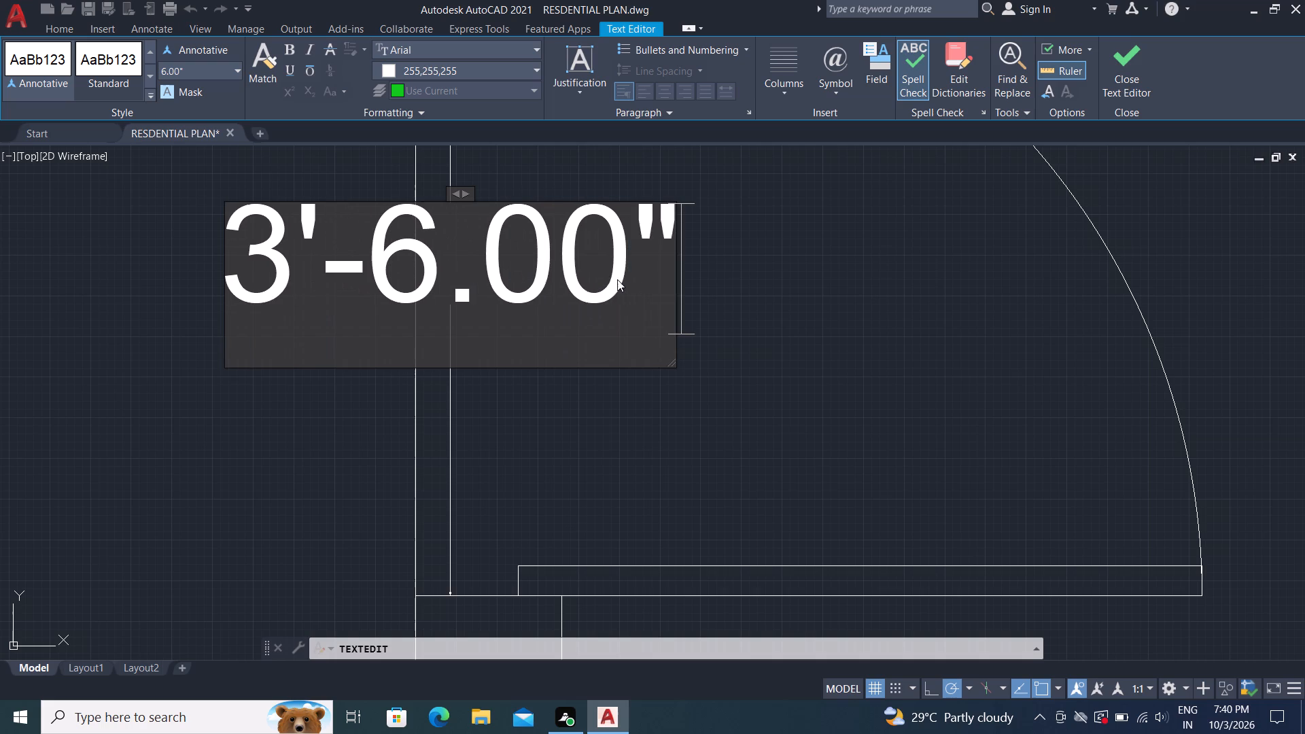
key(Return)
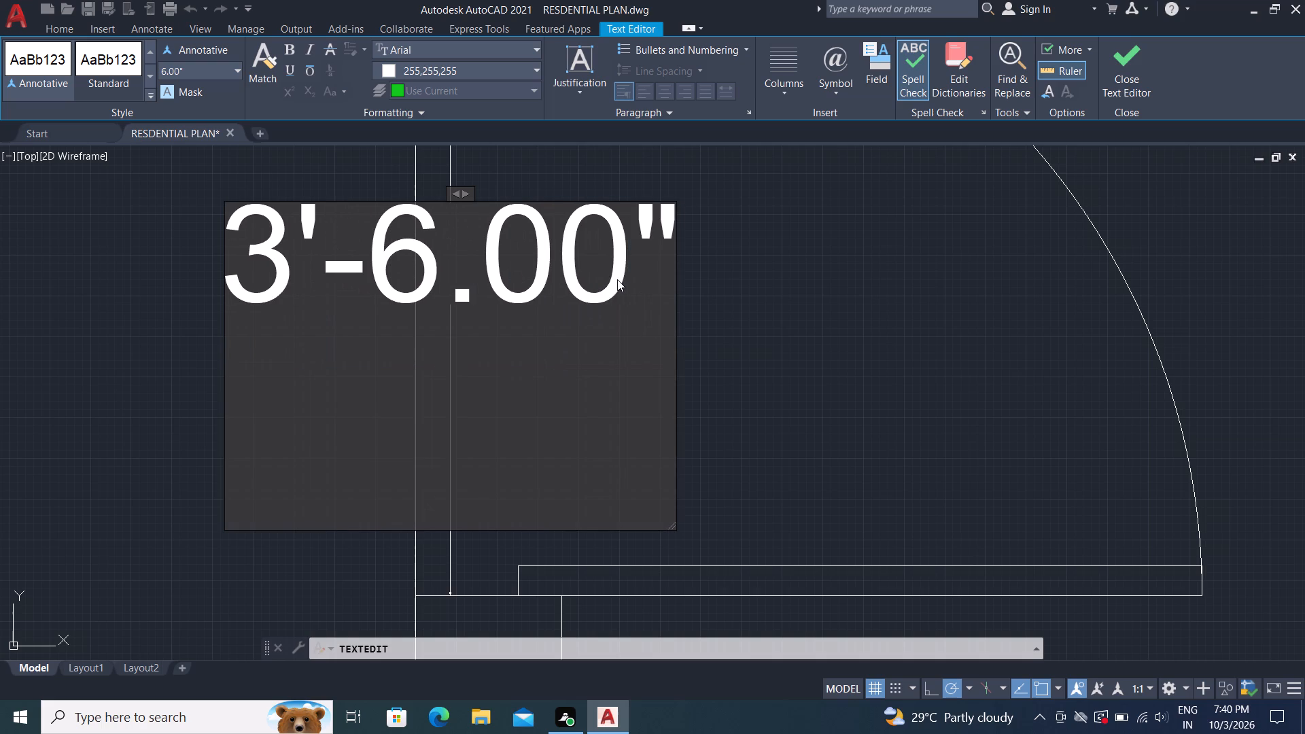
click(754, 234)
click(721, 278)
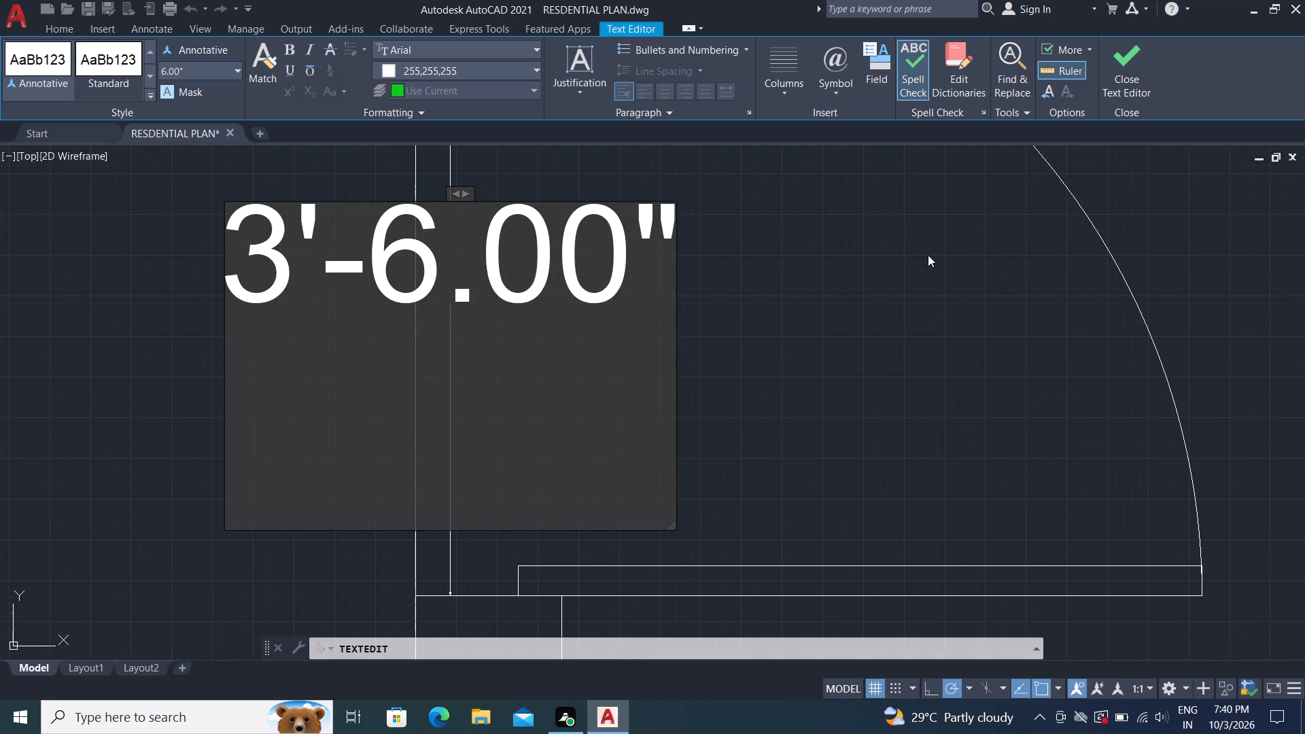
click(928, 255)
key(ctrl+alt+shift+Tab)
key(ctrl+alt+shift+Tab)
key(ctrl+alt+shift+Tab)
key(ctrl+alt+shift+Tab)
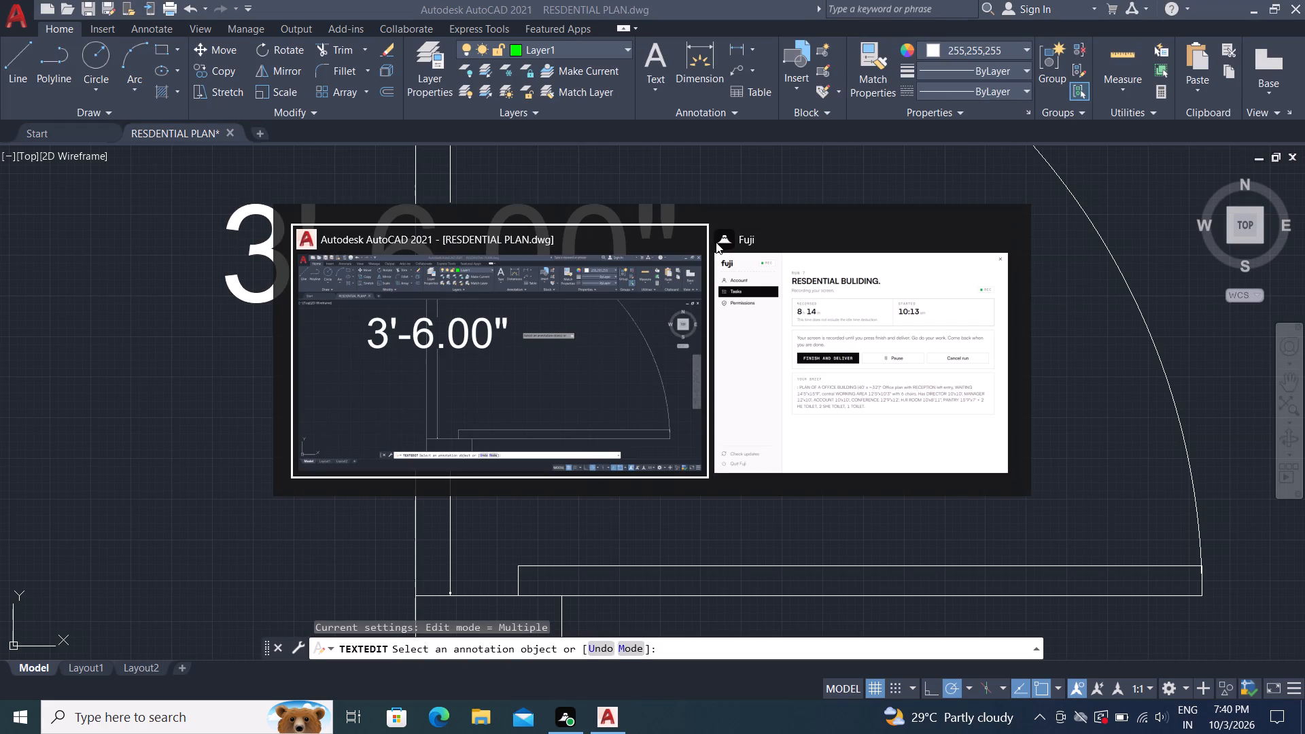
key(Return)
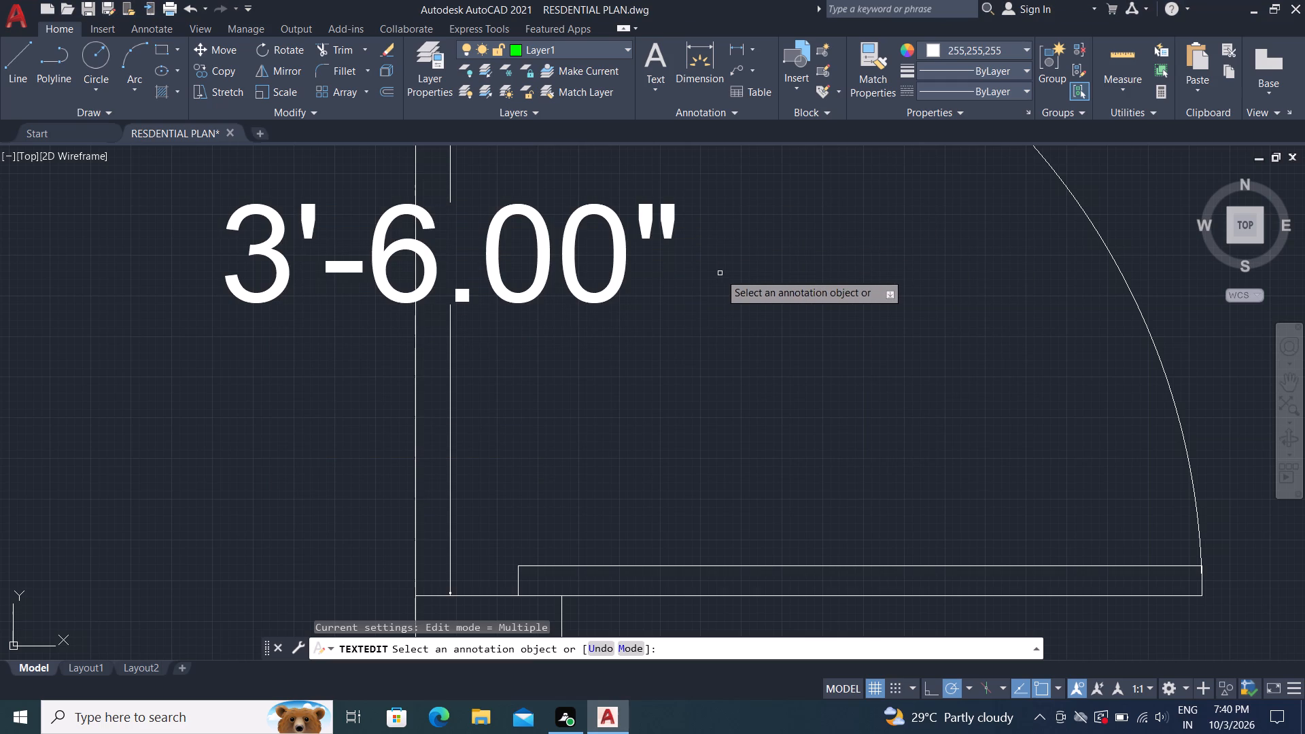
key(Escape)
Add a vertical linear dimension across the door opening below the upper-left room, placing the dimension line along the outer face of the corridor-side wall.
scroll(720, 273, down, 1)
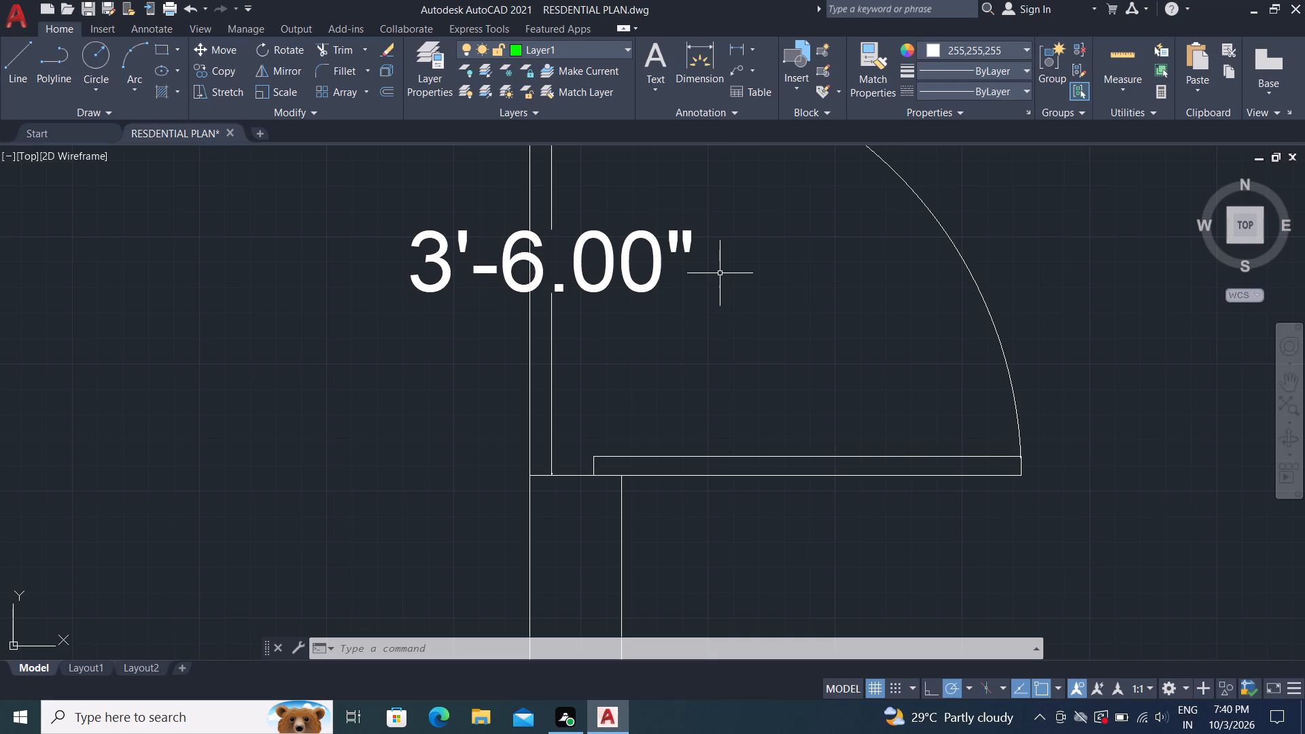
scroll(690, 329, down, 4)
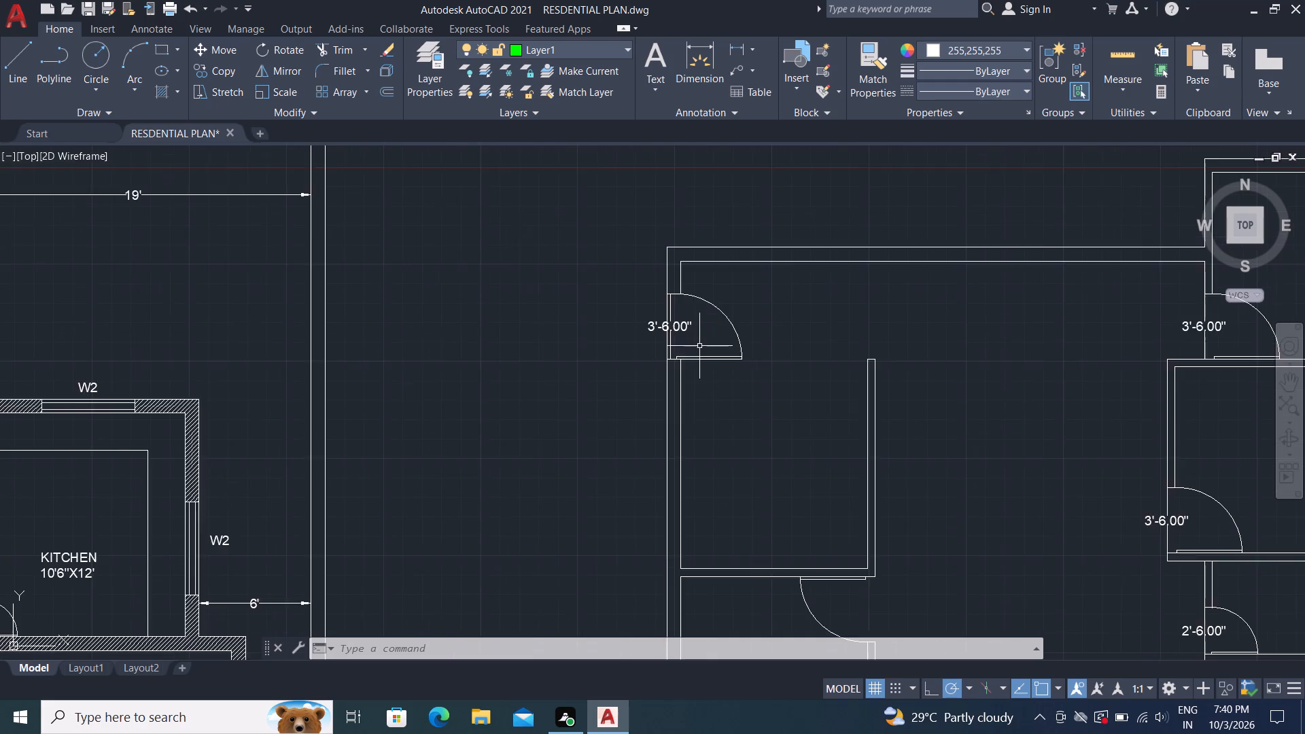
scroll(710, 364, down, 1)
scroll(756, 438, down, 1)
scroll(778, 495, up, 3)
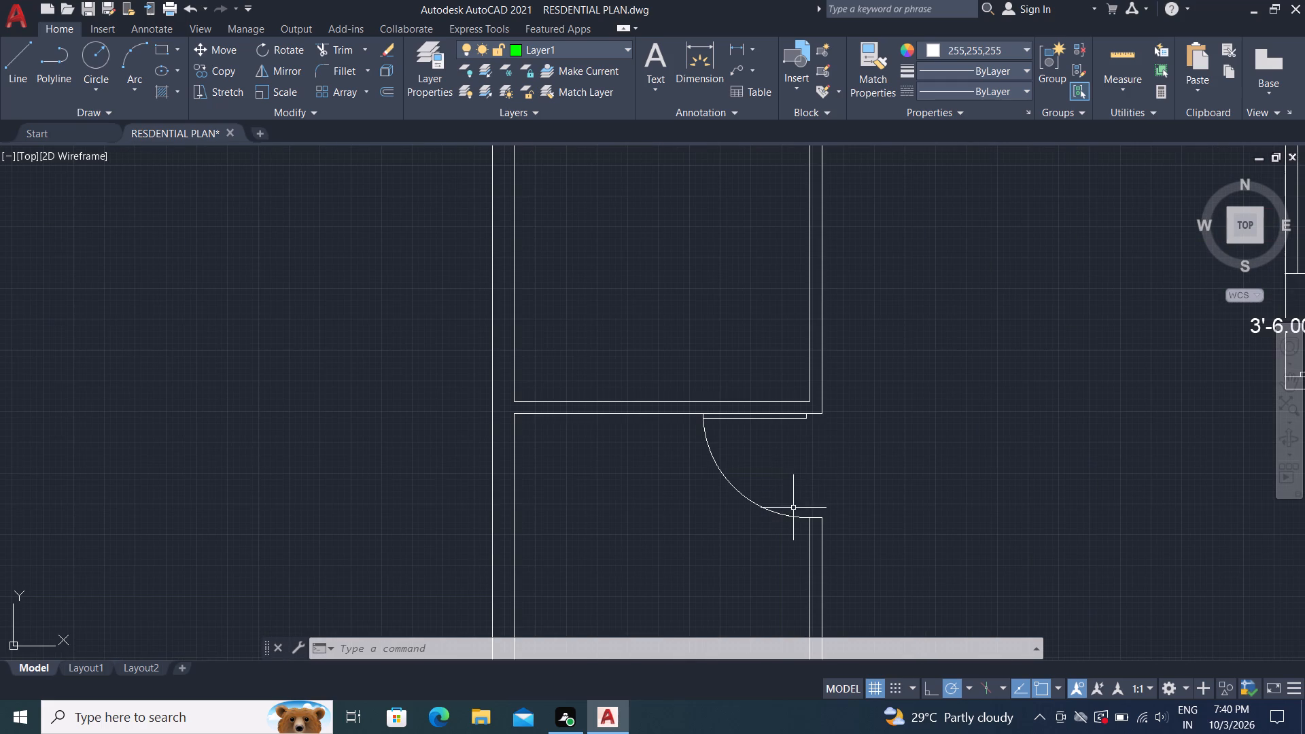
scroll(828, 484, up, 1)
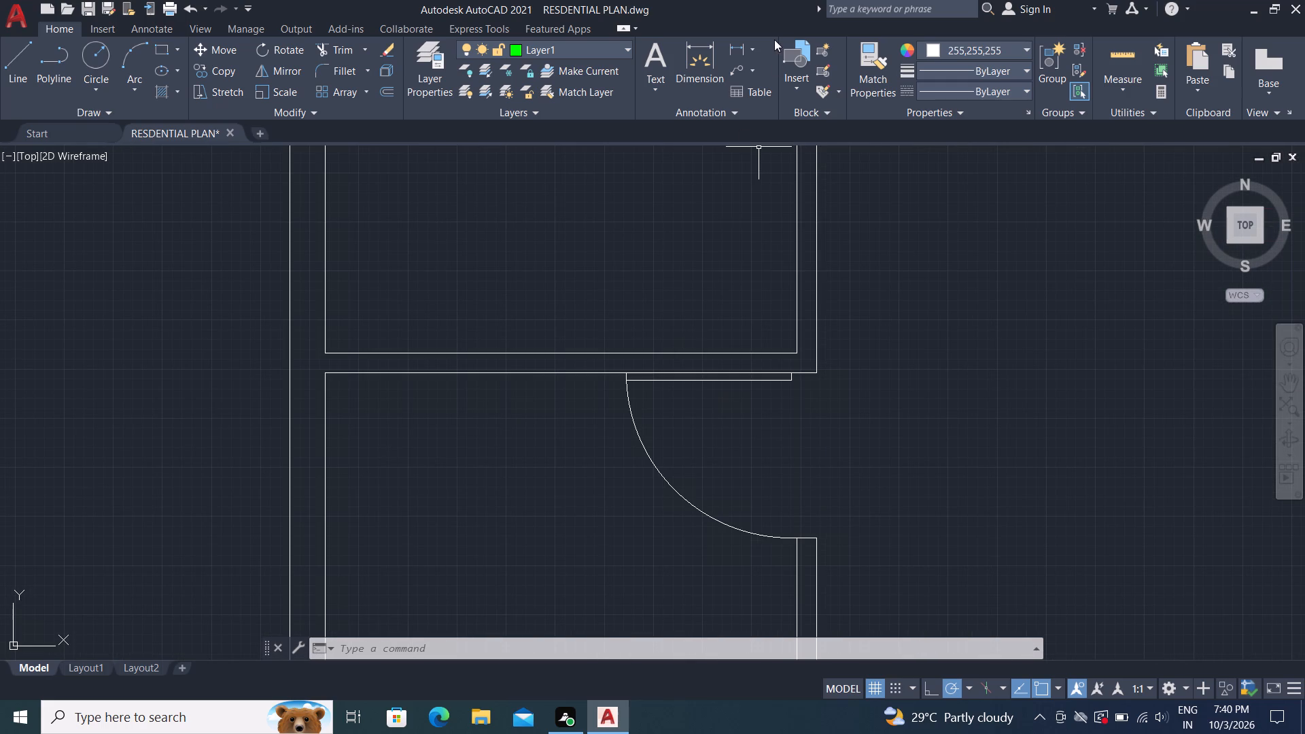
click(735, 41)
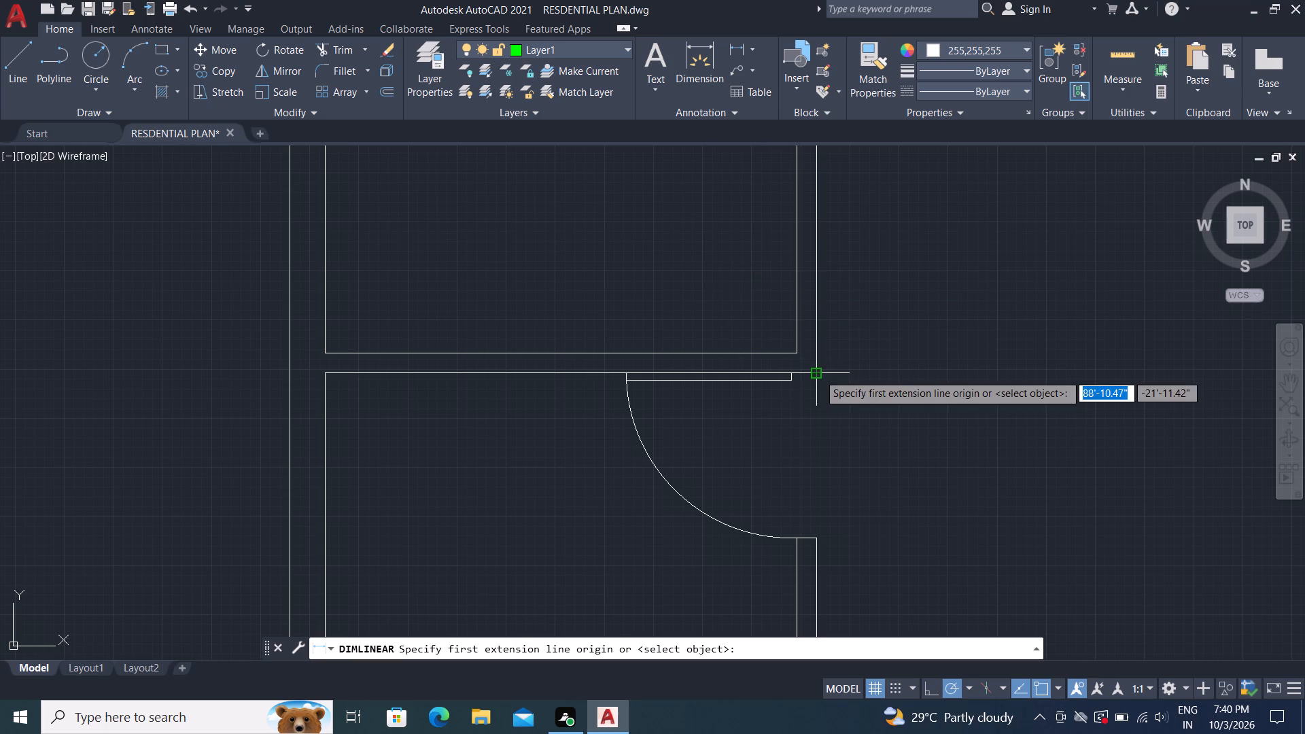
click(818, 374)
click(820, 536)
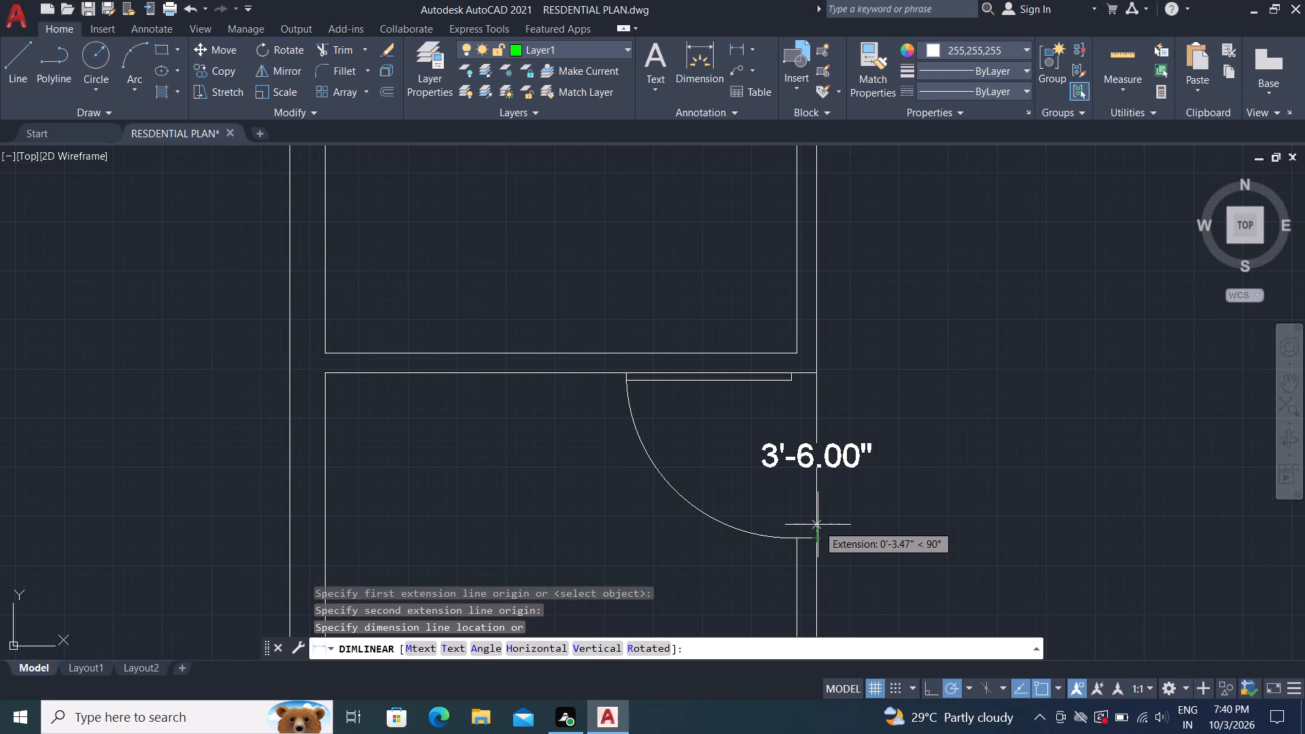
click(818, 525)
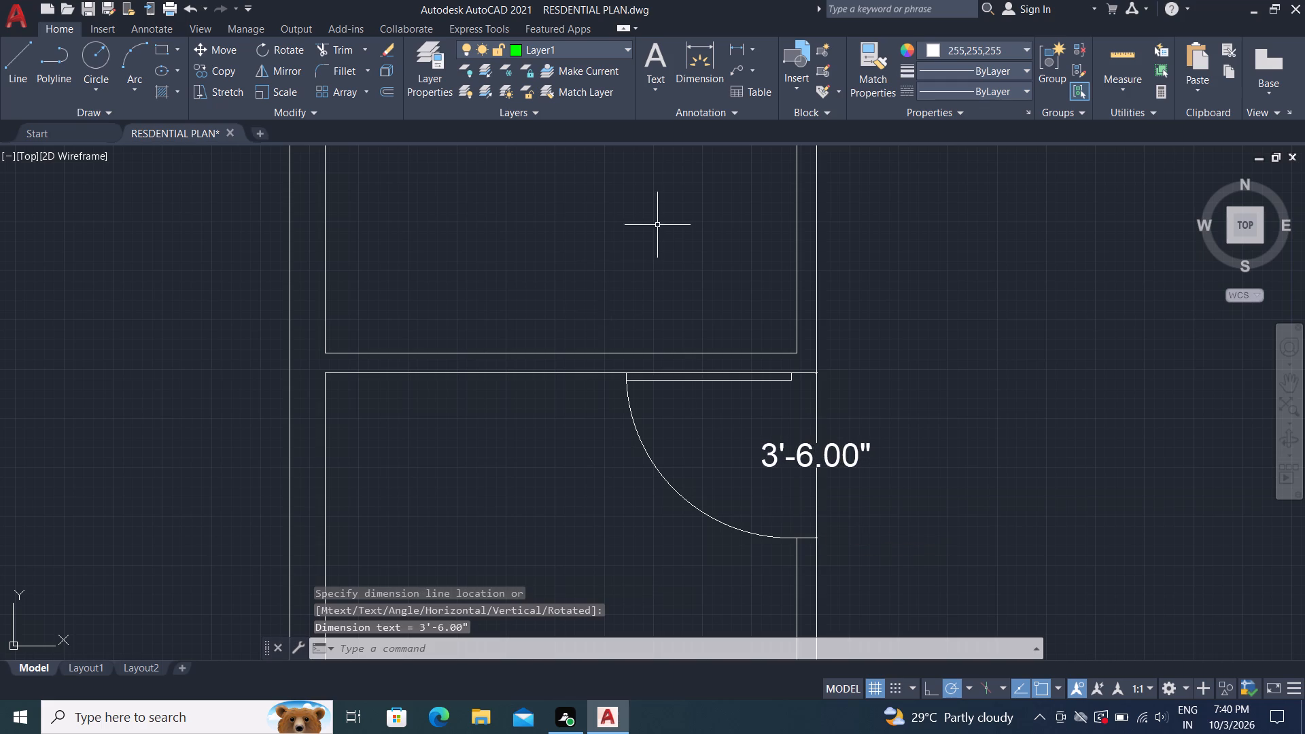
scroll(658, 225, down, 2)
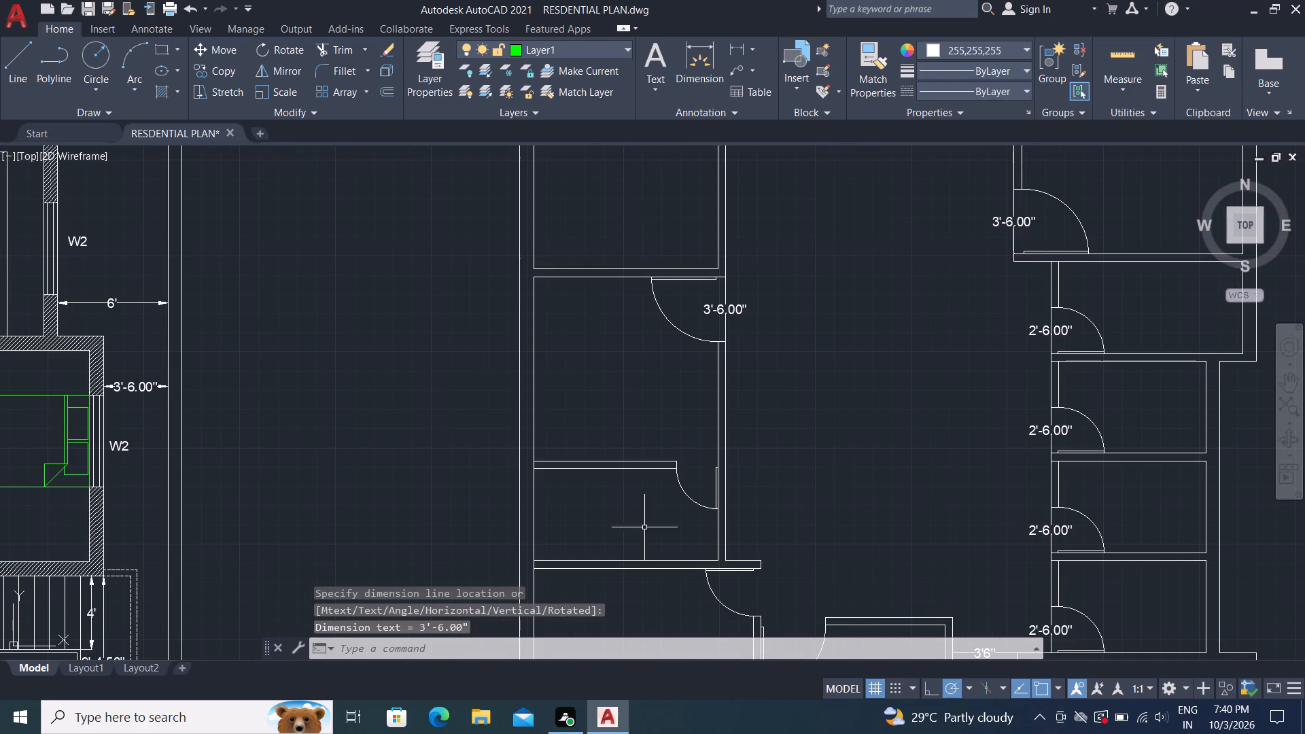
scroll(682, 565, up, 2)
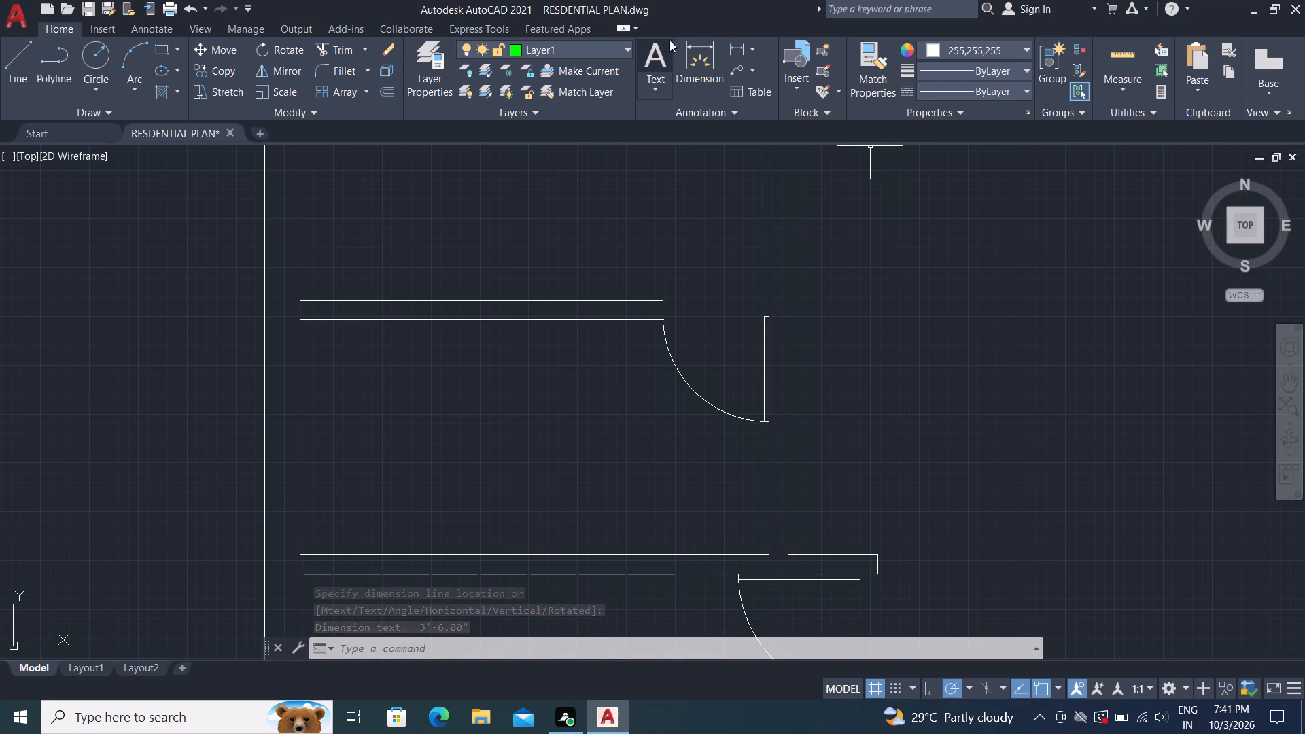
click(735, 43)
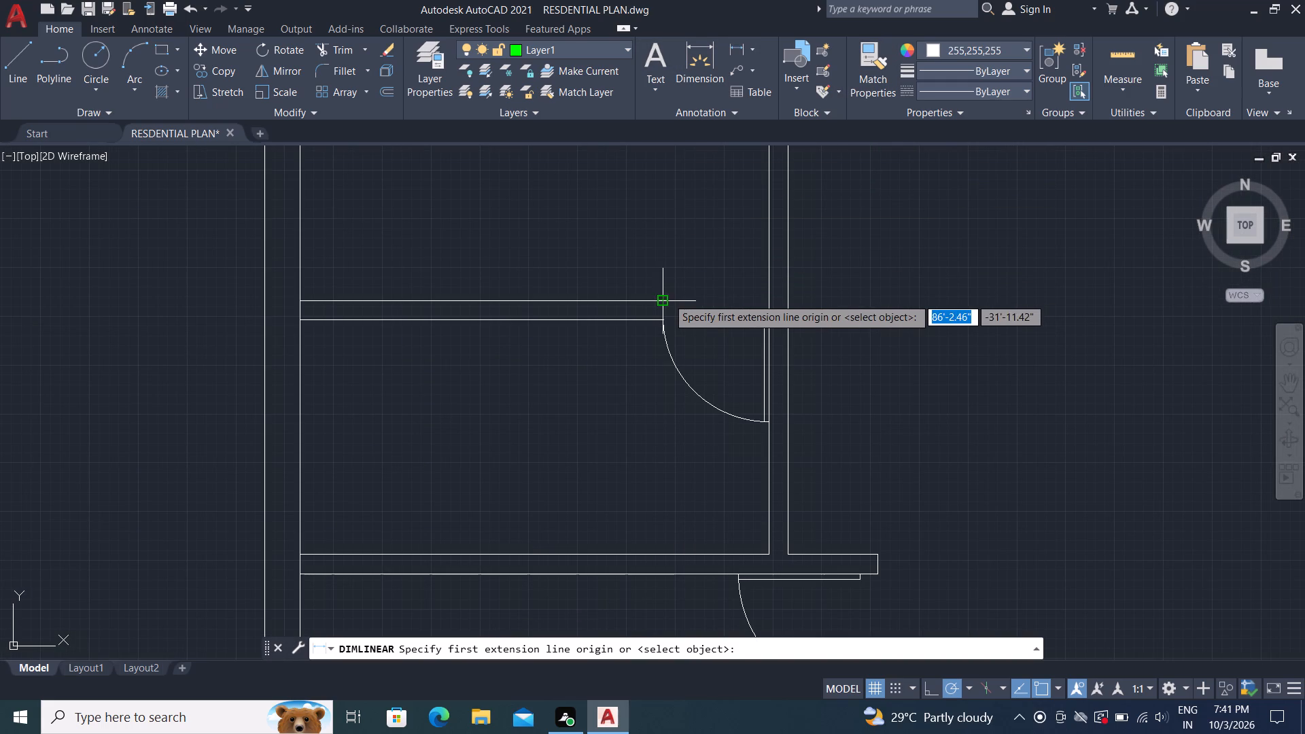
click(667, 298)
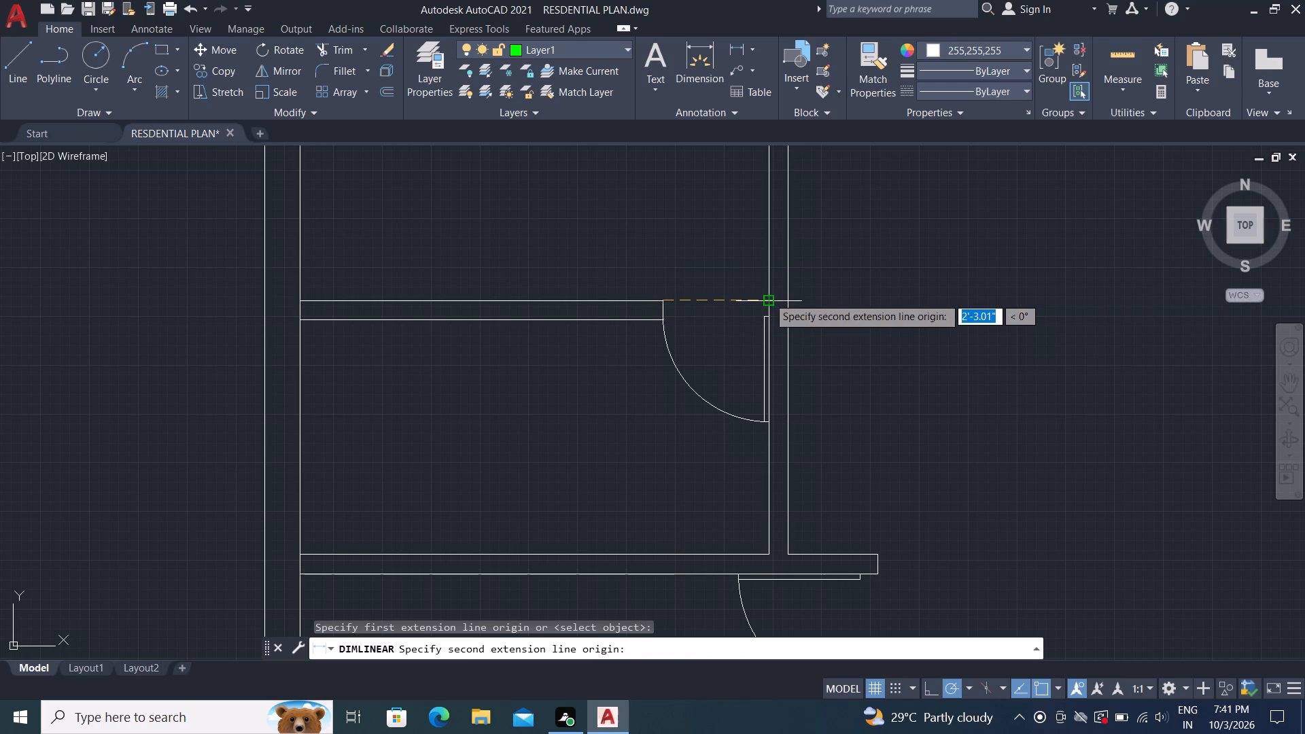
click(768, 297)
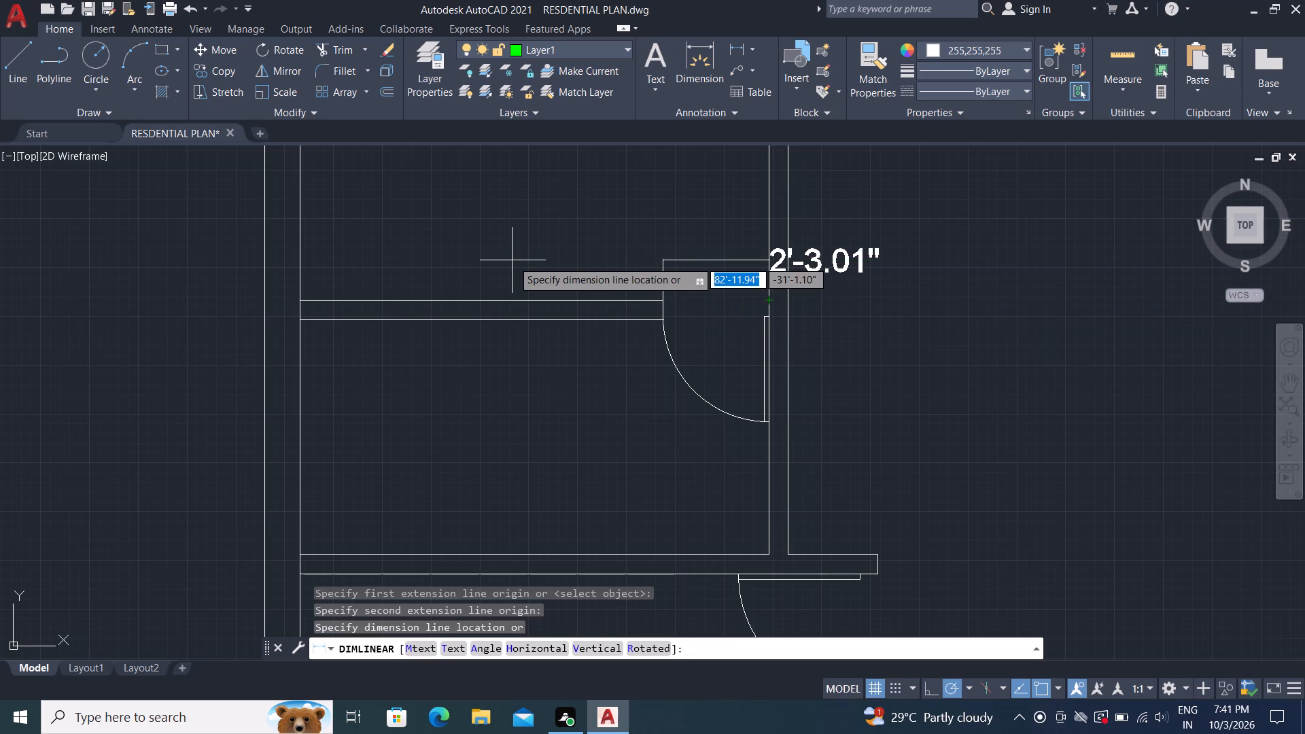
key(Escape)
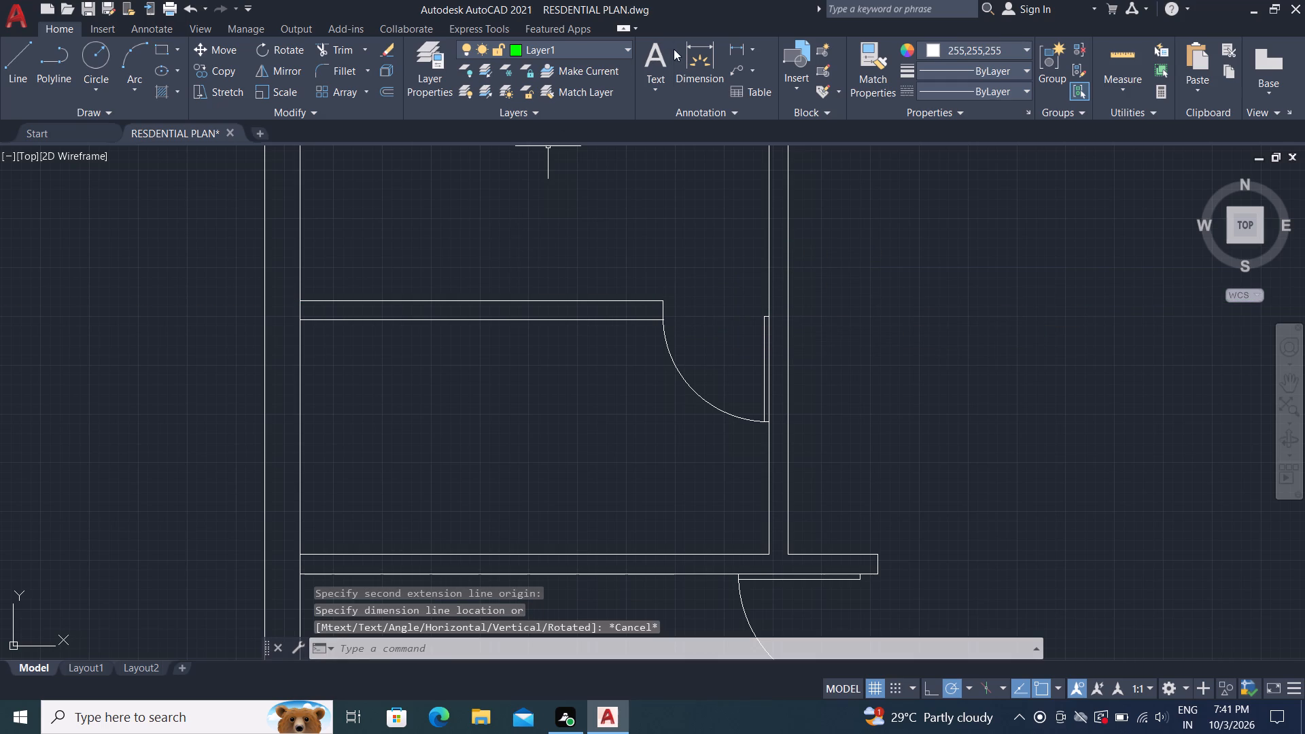
Add a horizontal linear dimension across the door opening in the left-side rooms' partition wall, placing the dimension line within the wall thickness.
click(733, 42)
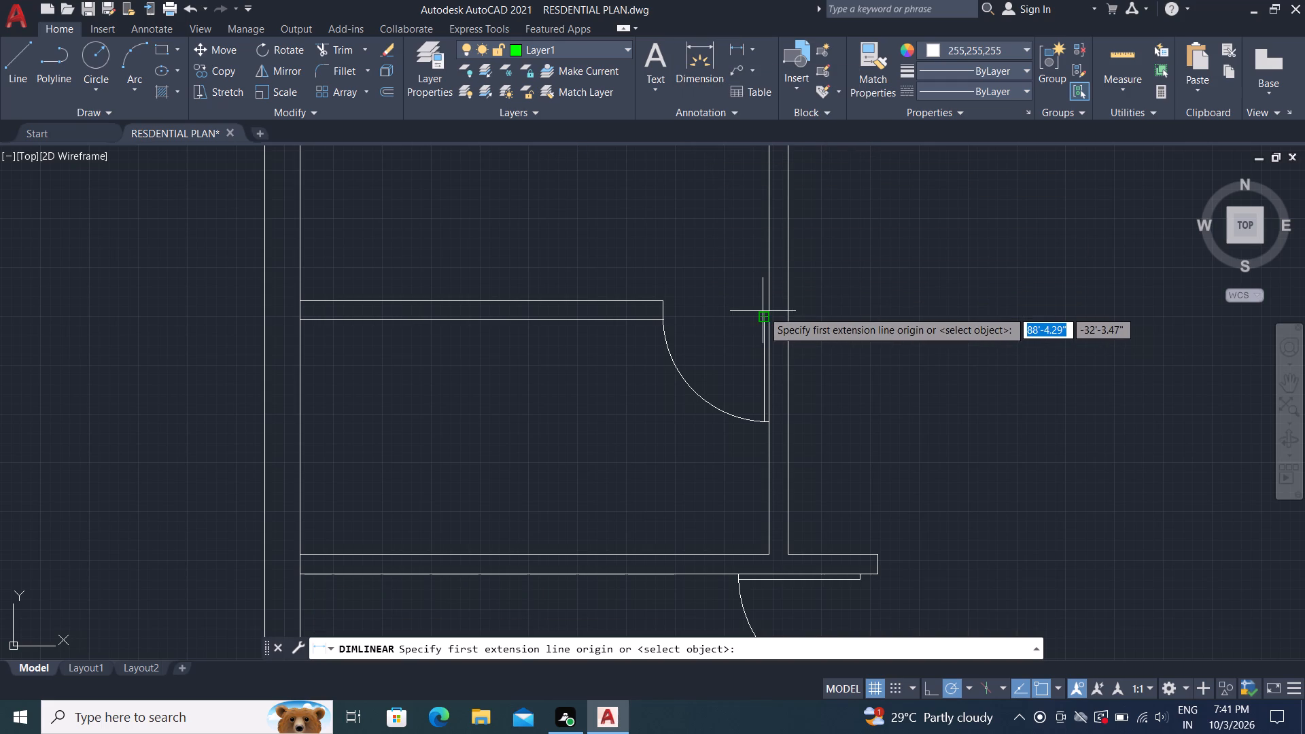
scroll(764, 313, up, 2)
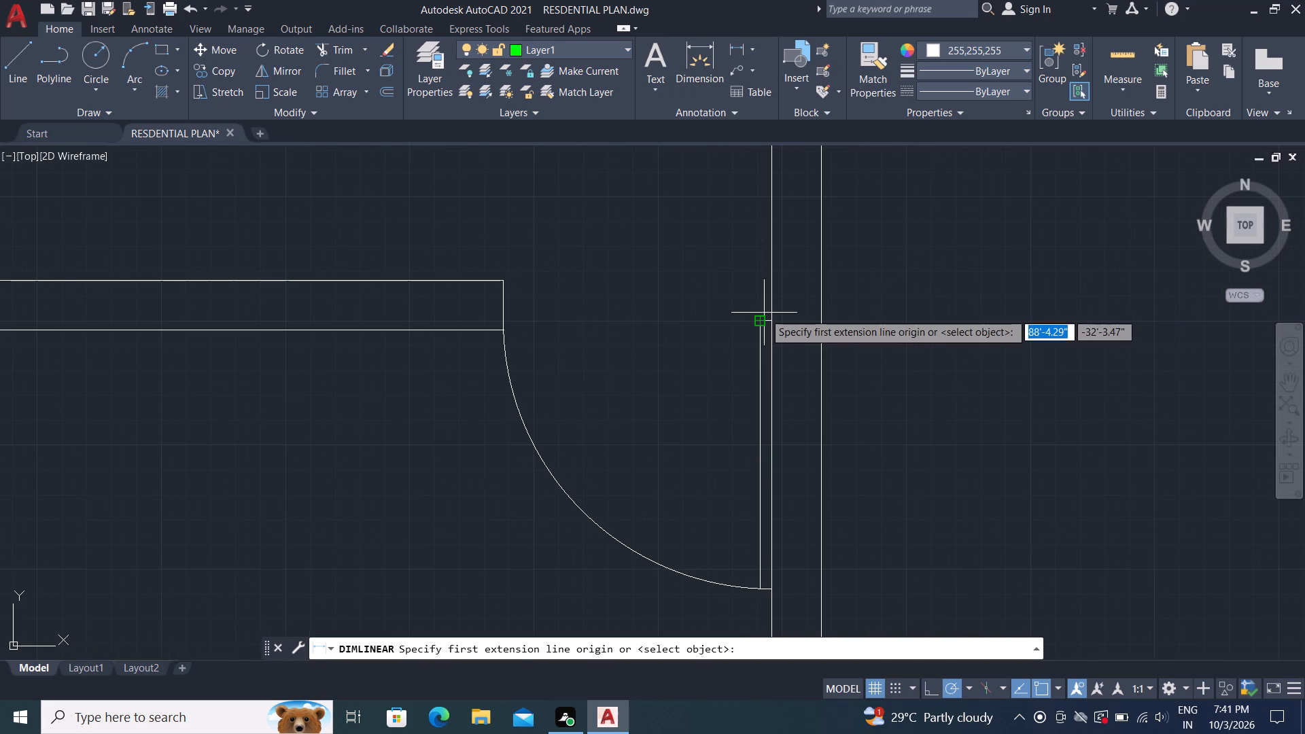
click(767, 318)
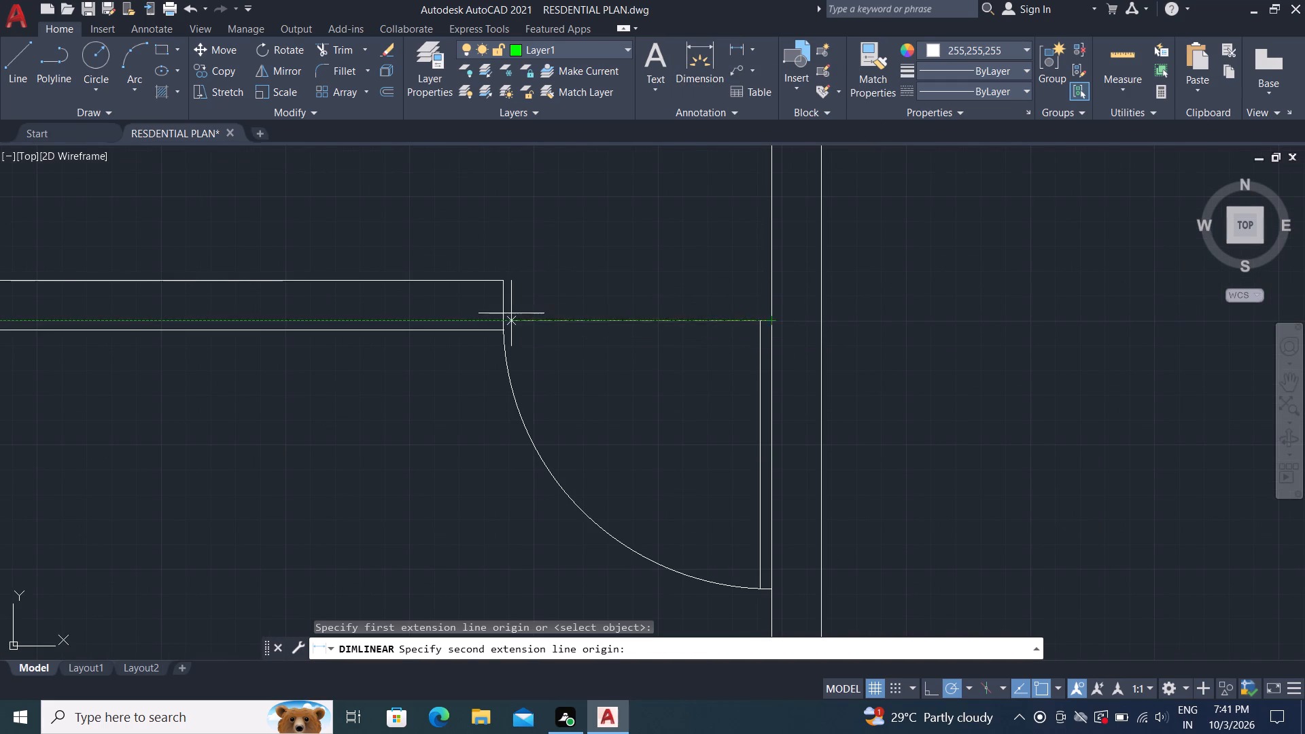
click(505, 324)
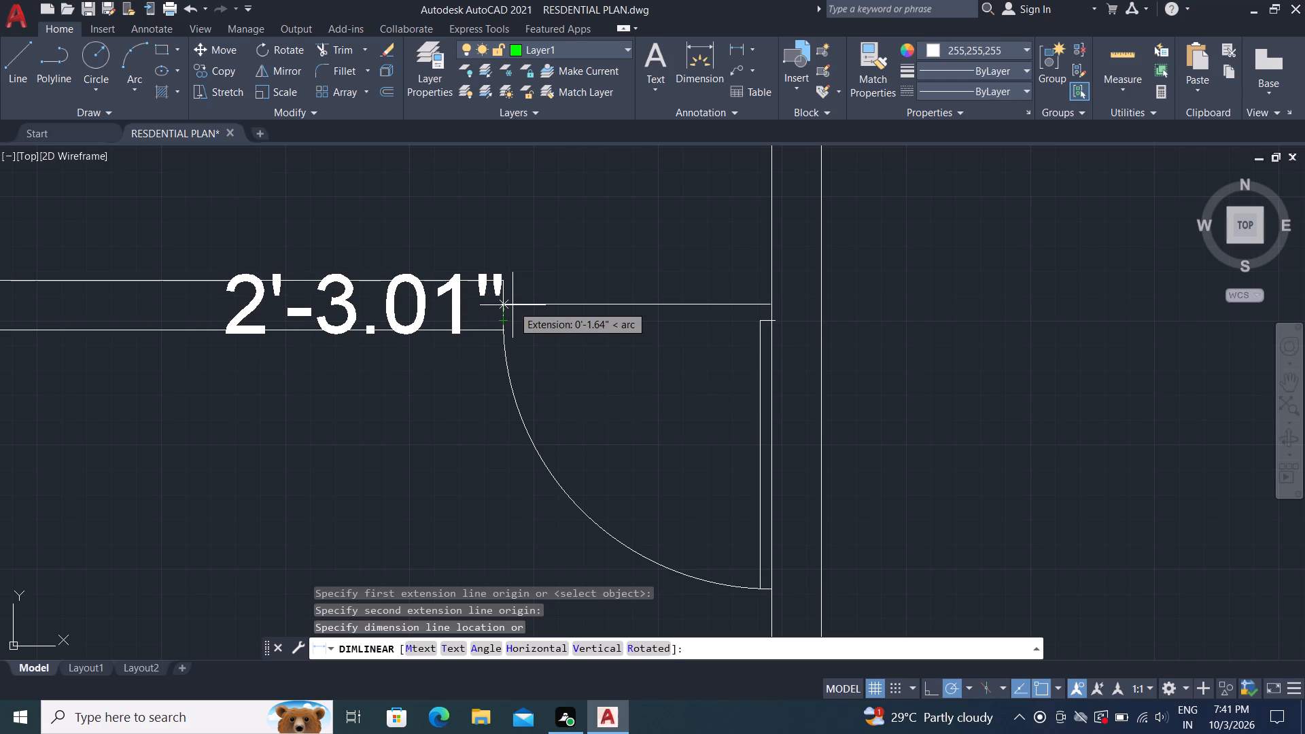
click(512, 305)
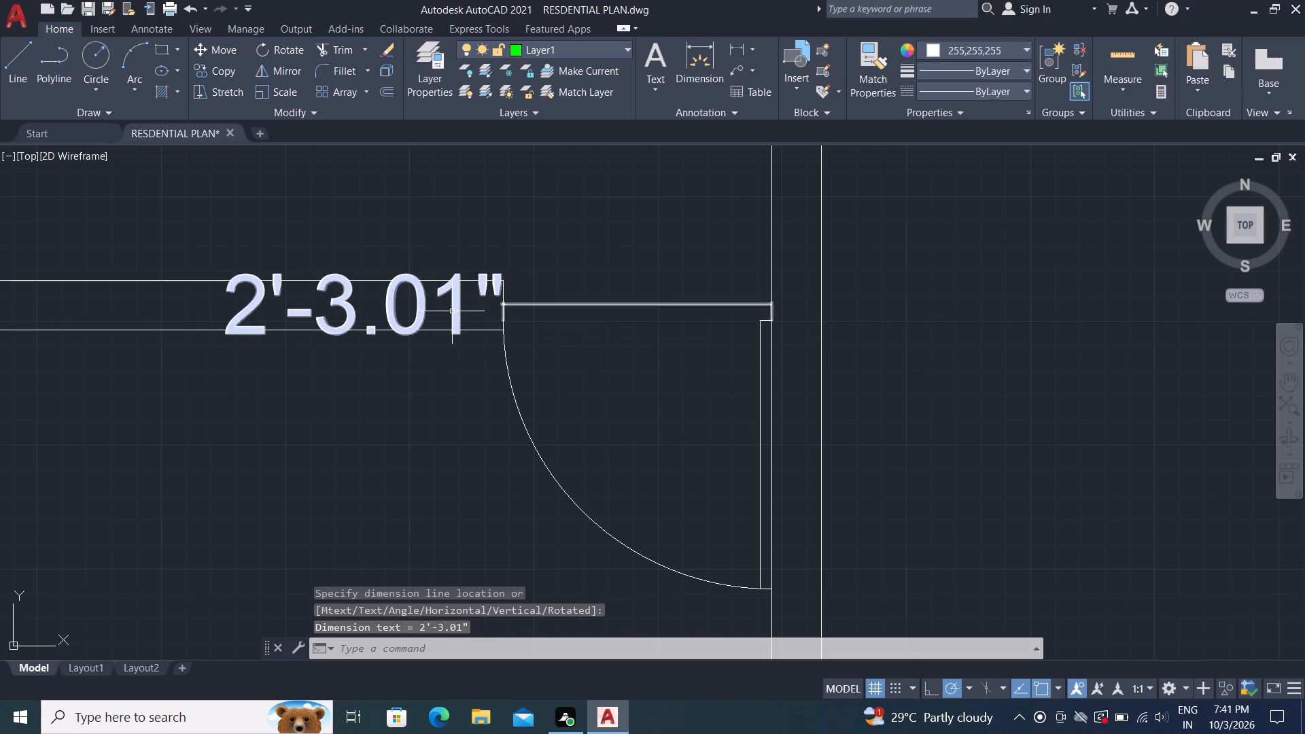
Set the text height of the partition-wall door opening's horizontal dimension to 3".
click(452, 311)
key(p)
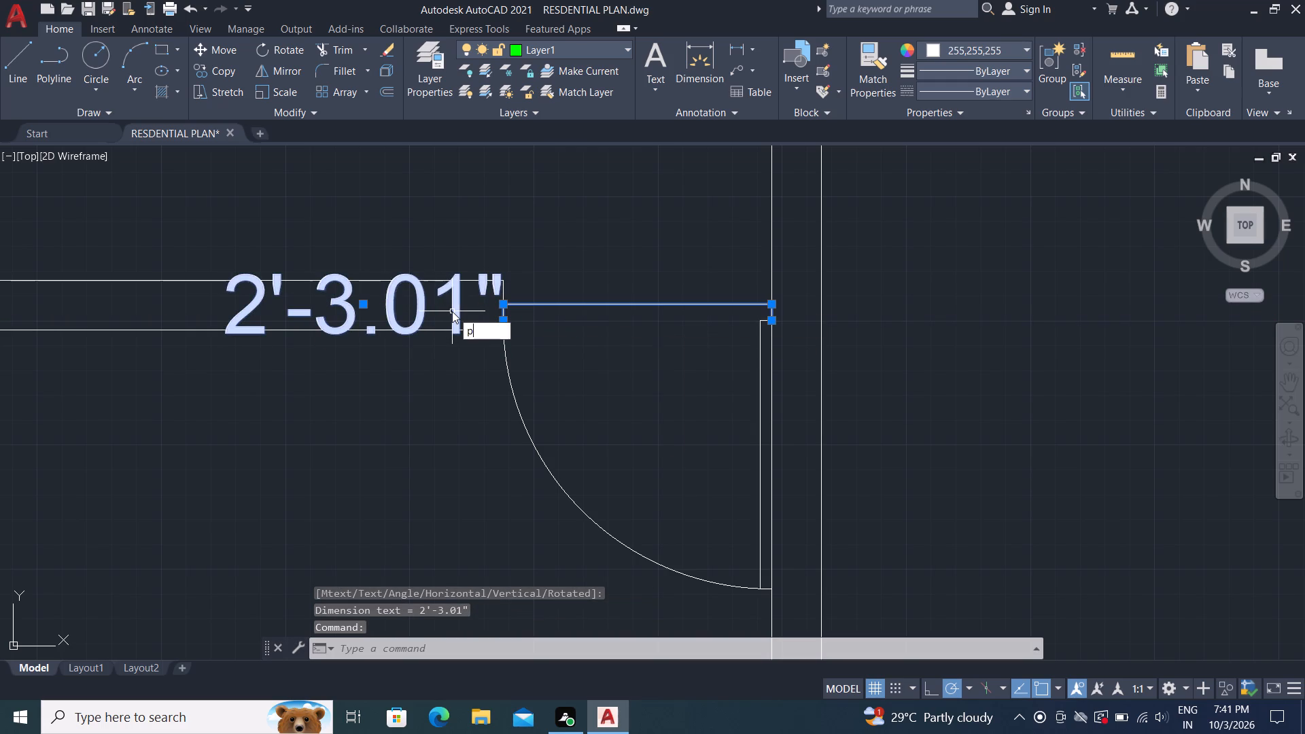
key(3)
key(BackSpace)
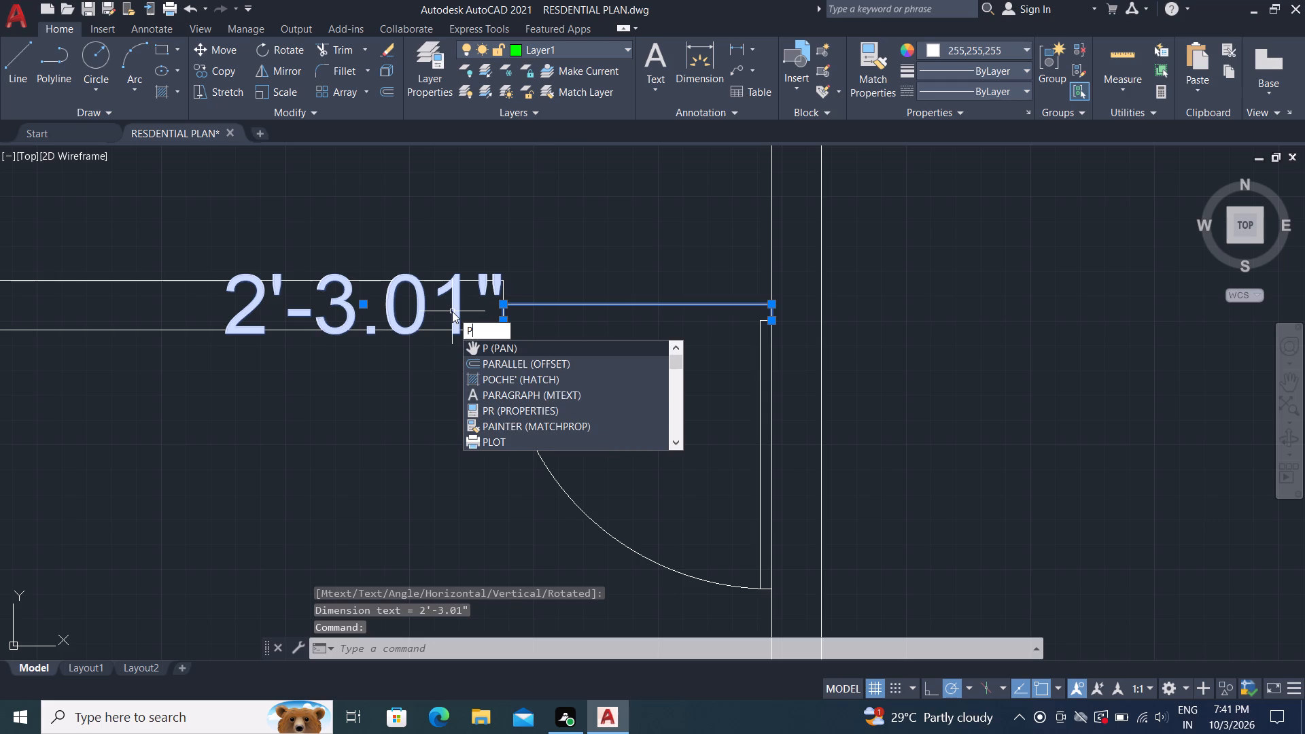
key(r)
key(Return)
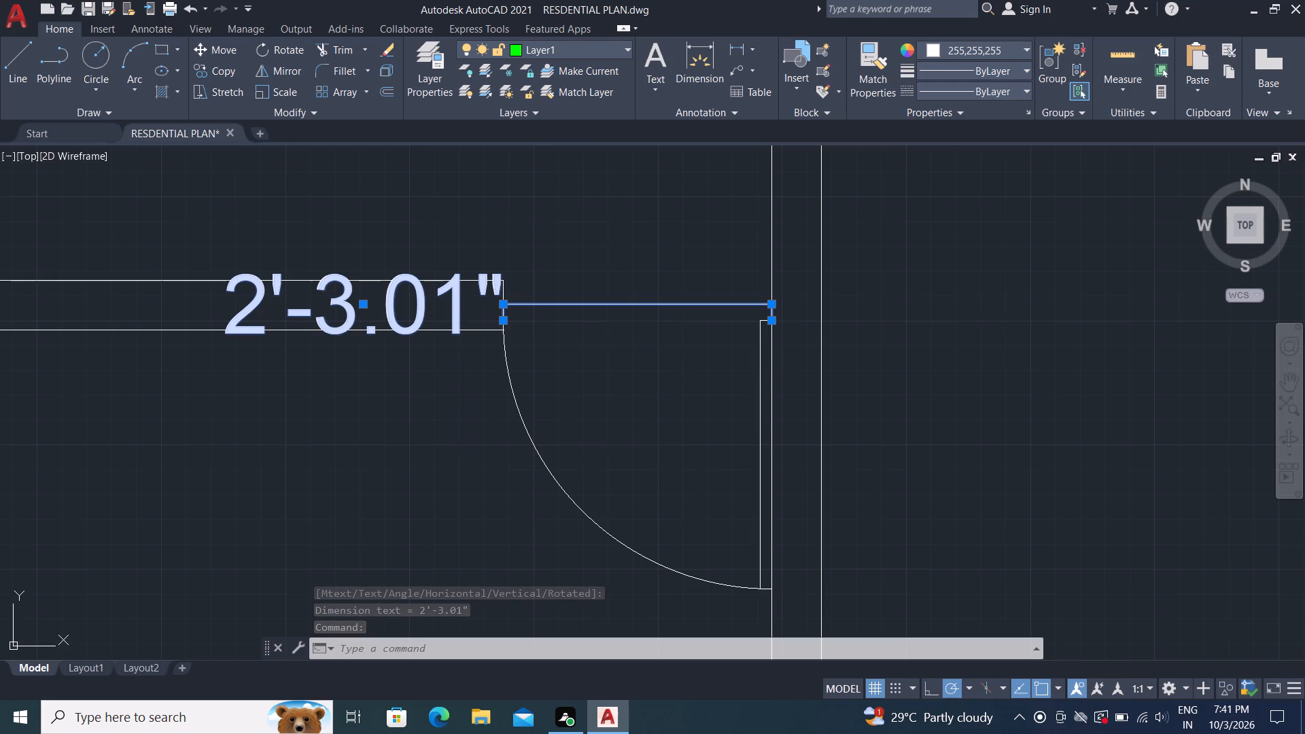
scroll(125, 244, down, 2)
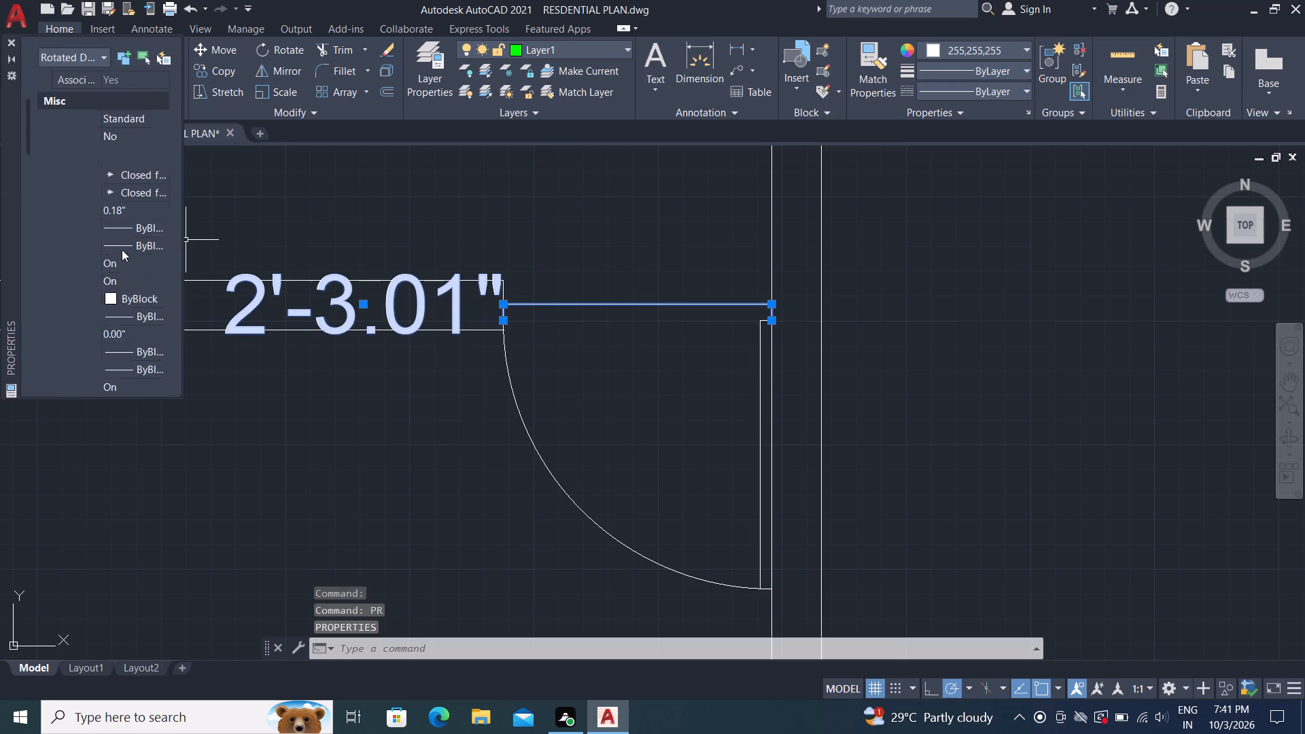
scroll(121, 253, down, 5)
click(133, 188)
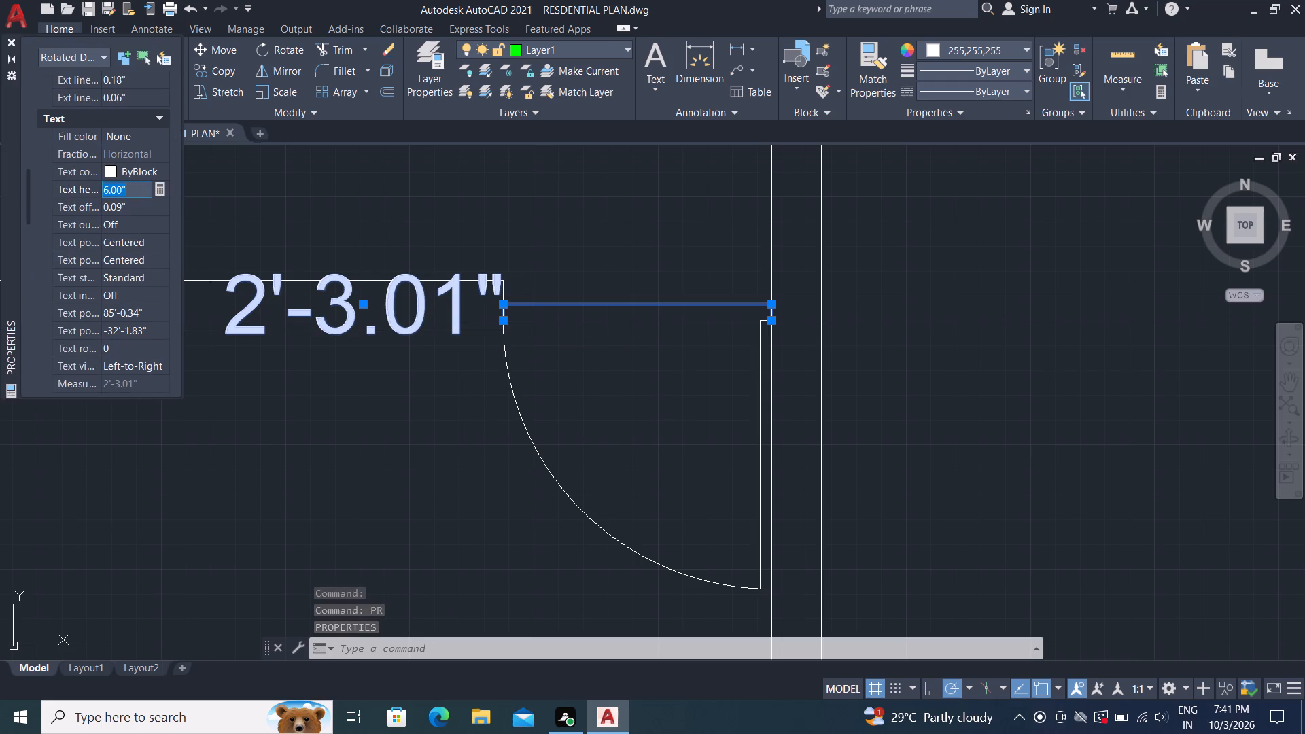
key(BackSpace)
text(3")
key(Return)
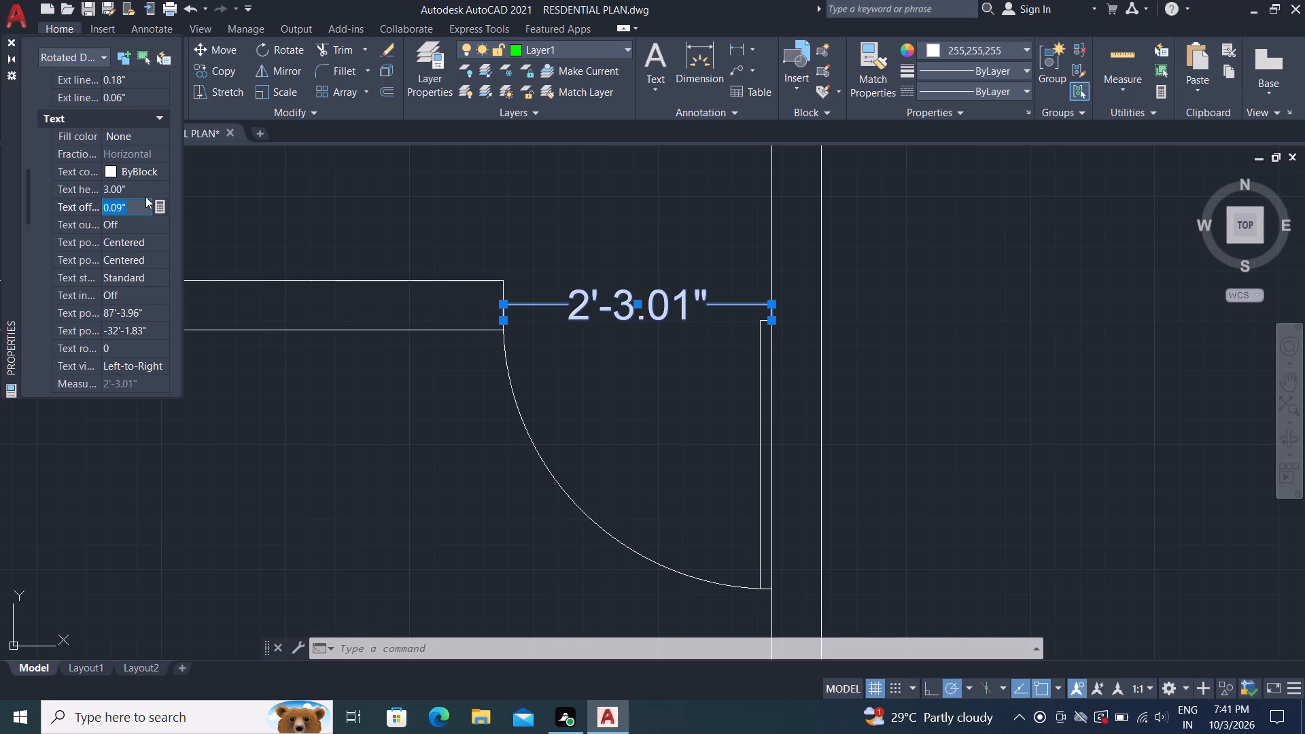
click(265, 211)
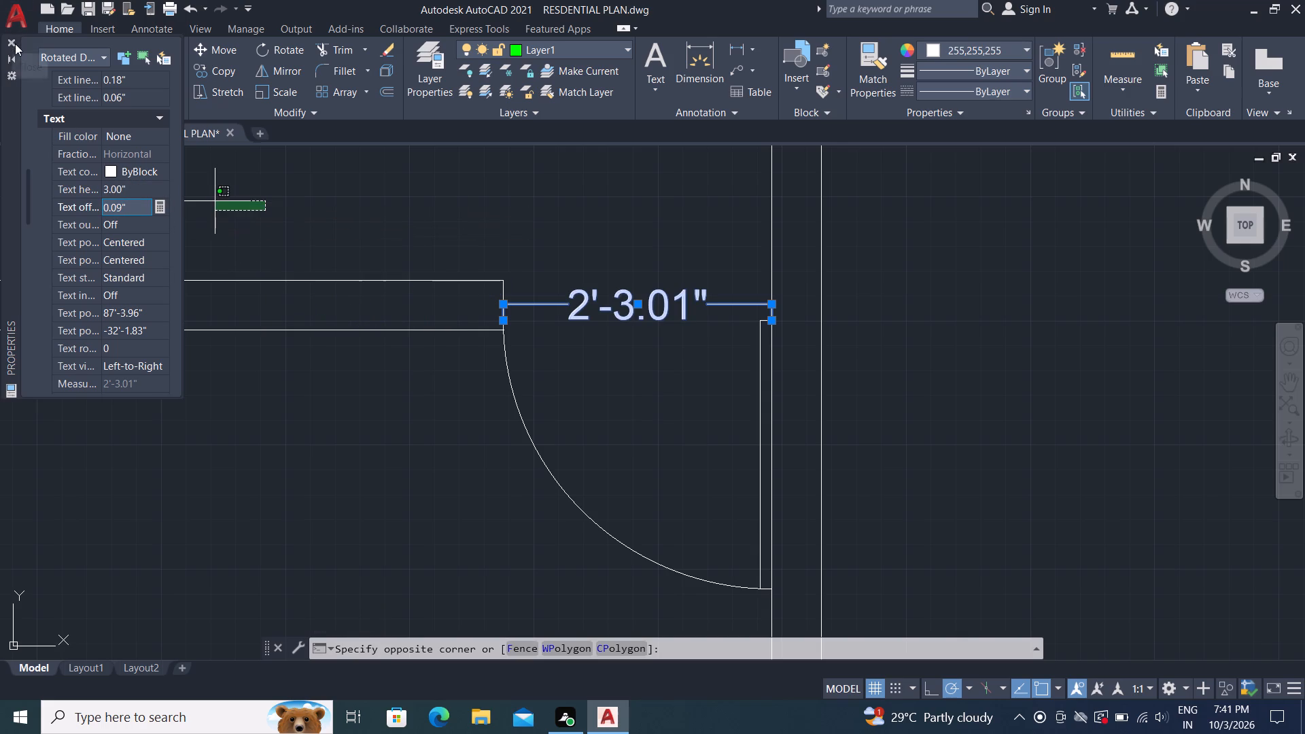
click(7, 39)
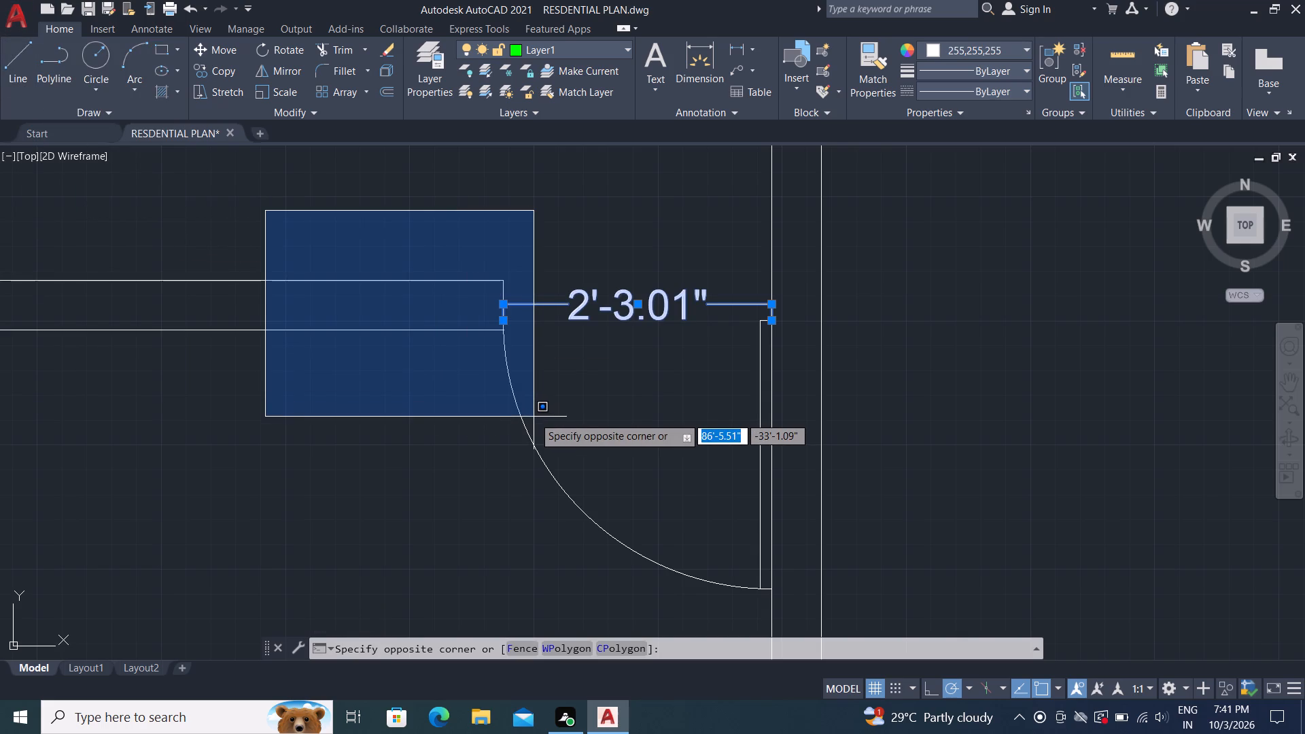
key(Escape)
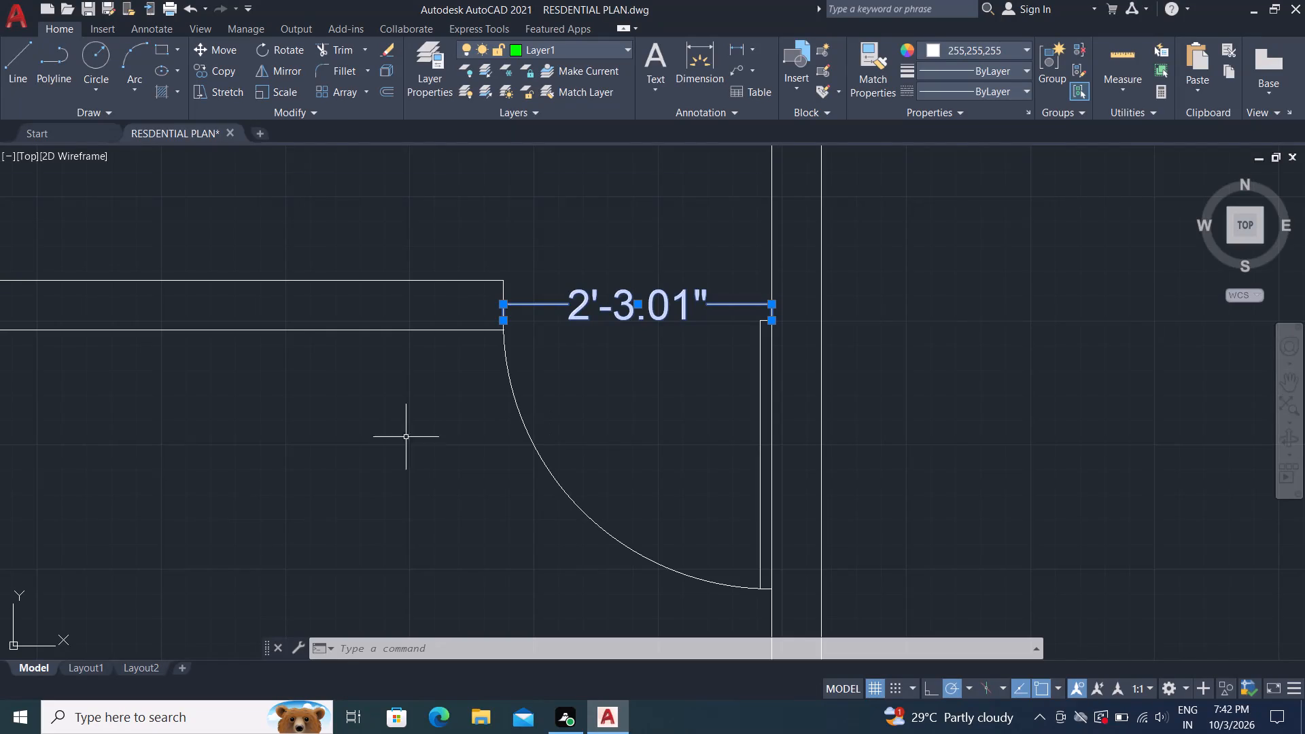
Override the dimension text of the partition-wall door opening with 2'-3.00".
scroll(557, 323, up, 3)
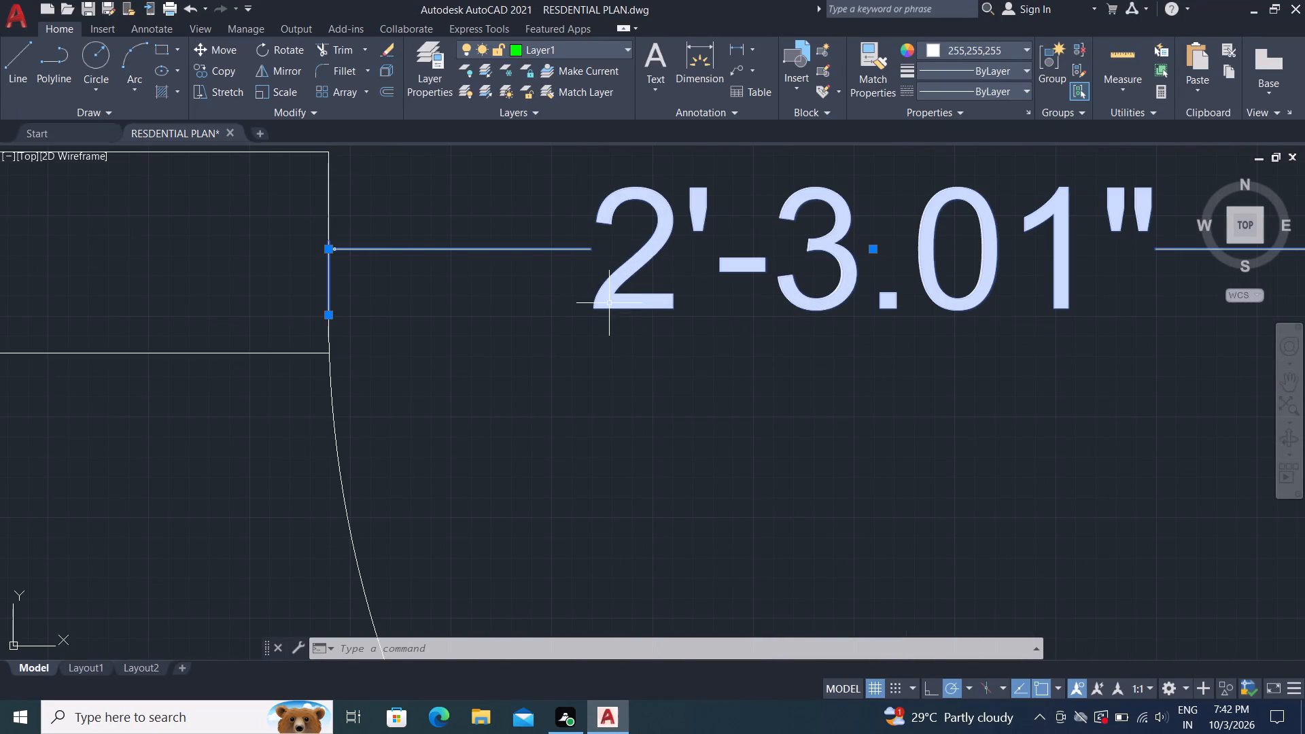
double_click(612, 306)
scroll(612, 306, down, 2)
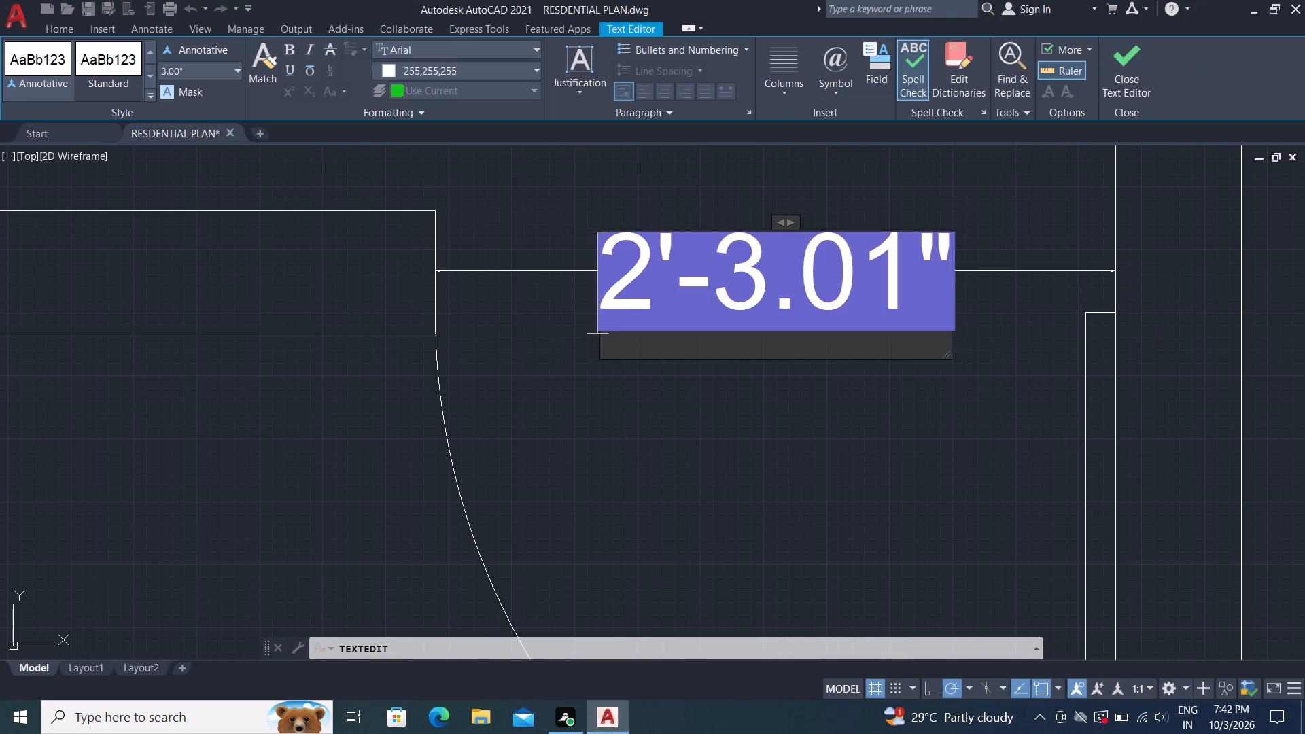
click(937, 279)
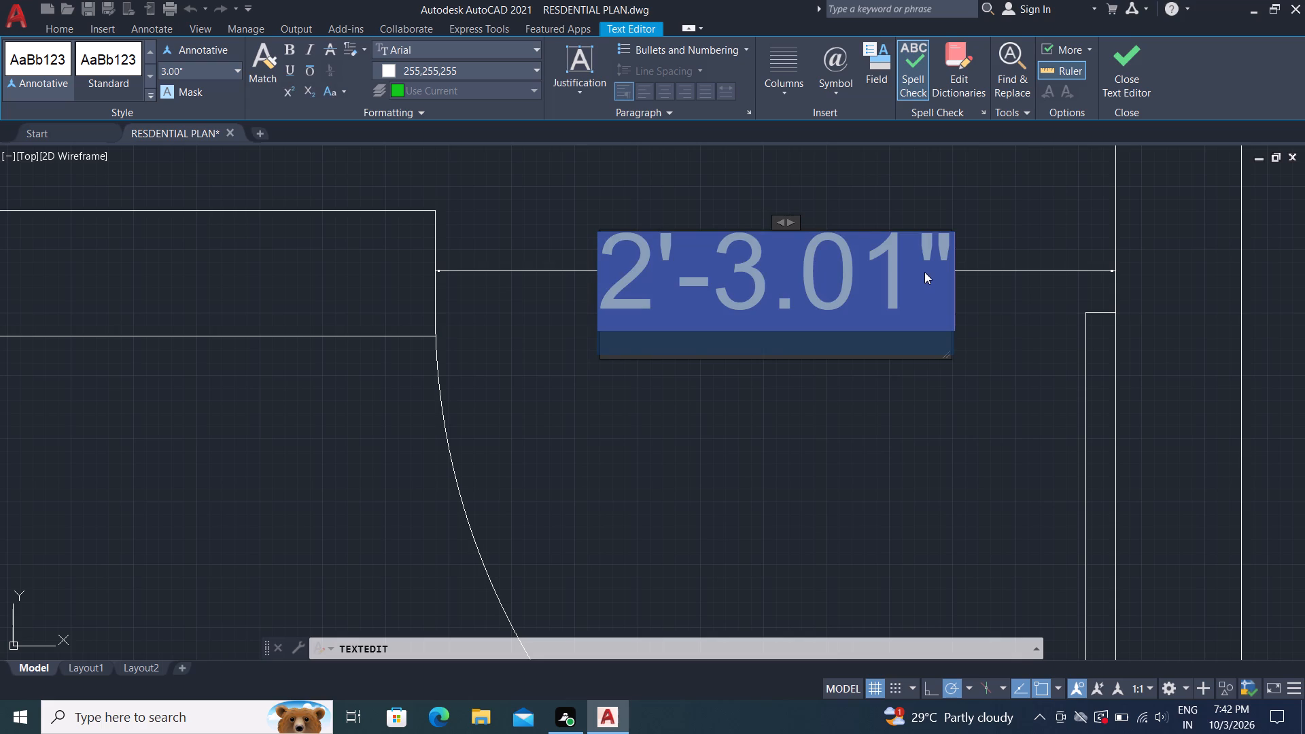
key(BackSpace)
text(2')
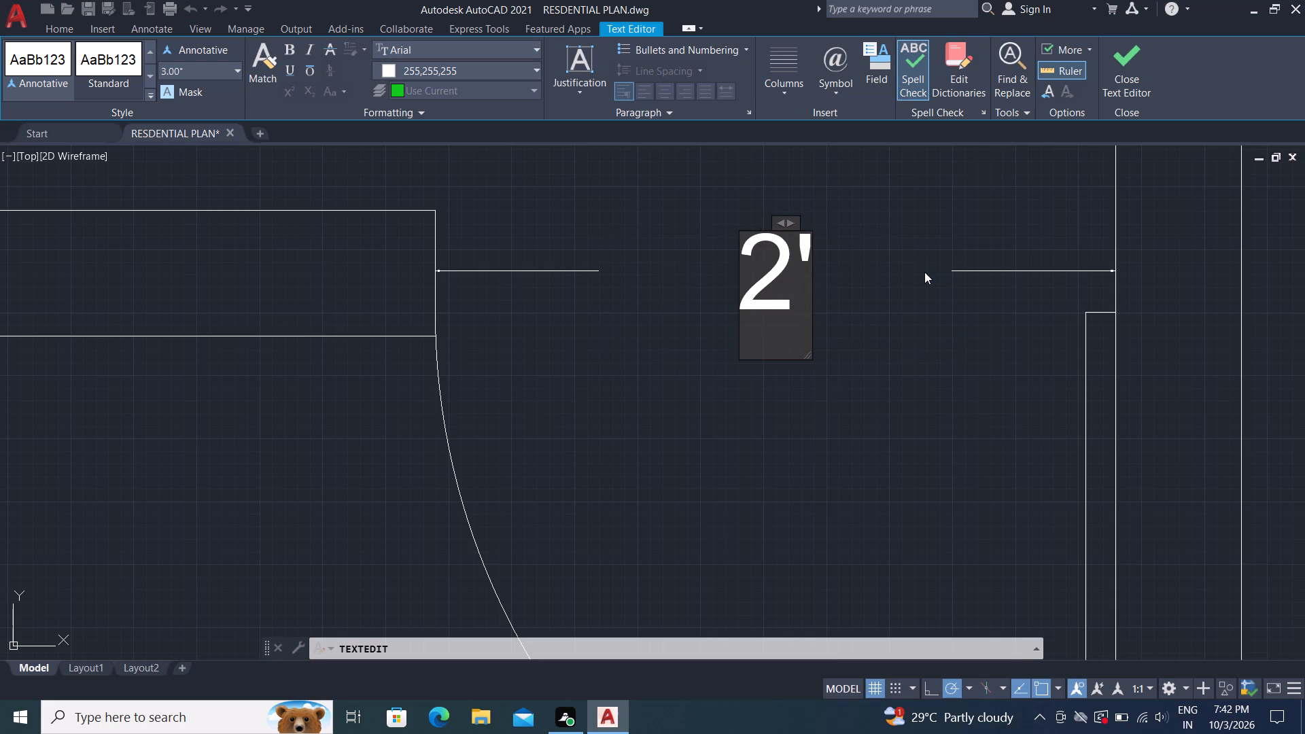
key(minus)
text(3.00)
key(shift+quotedbl)
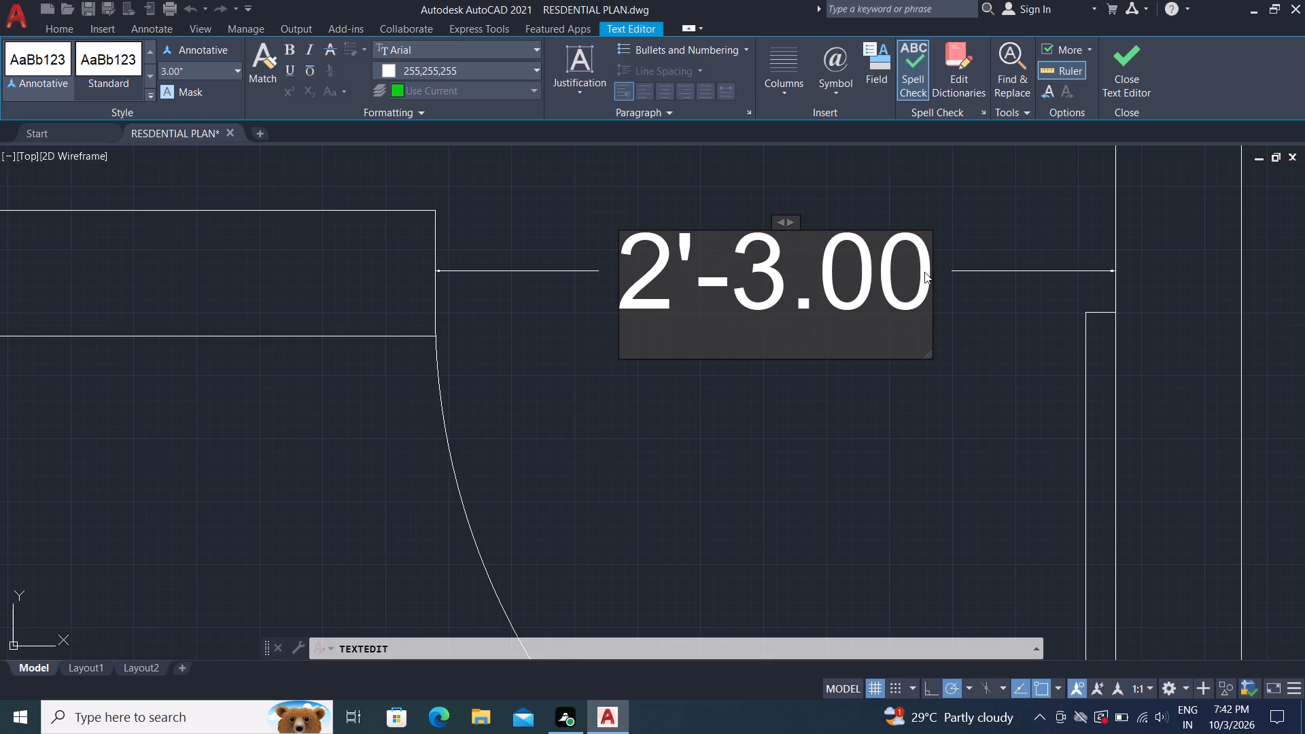
key(Return)
click(1049, 188)
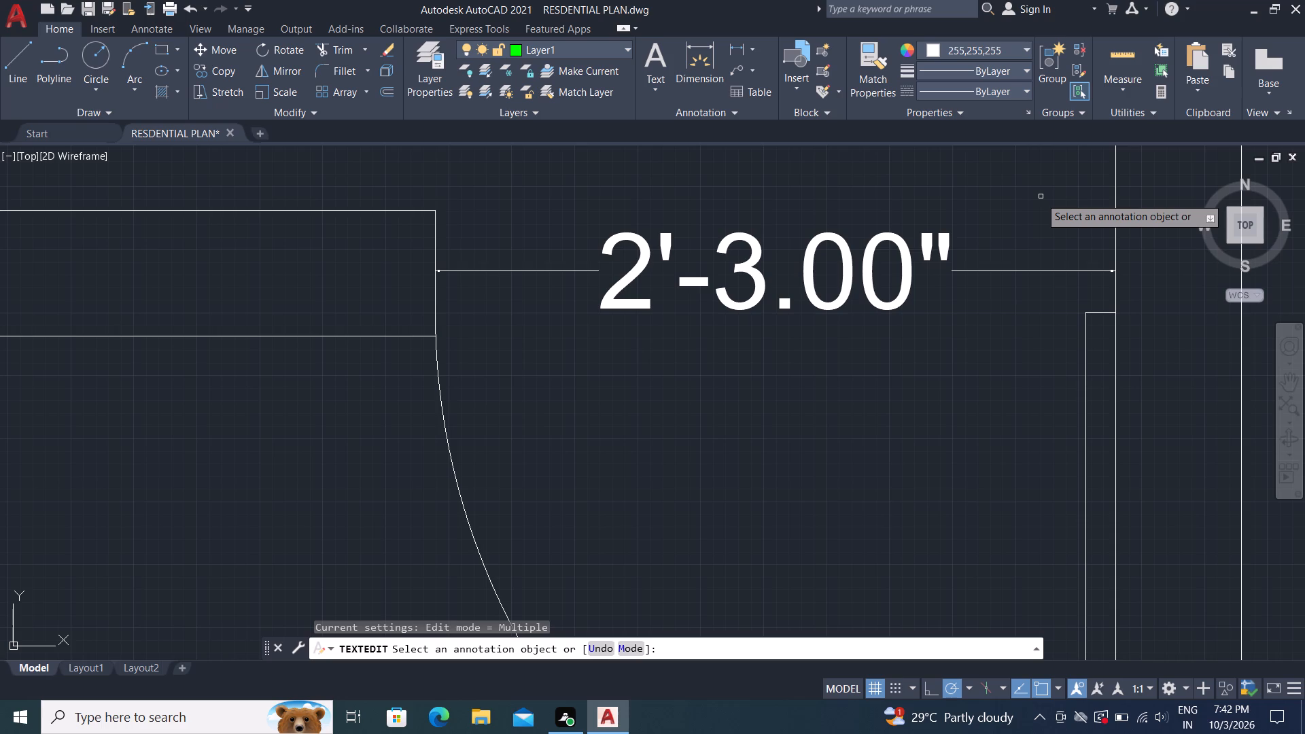
scroll(865, 272, down, 2)
scroll(785, 246, down, 2)
key(Escape)
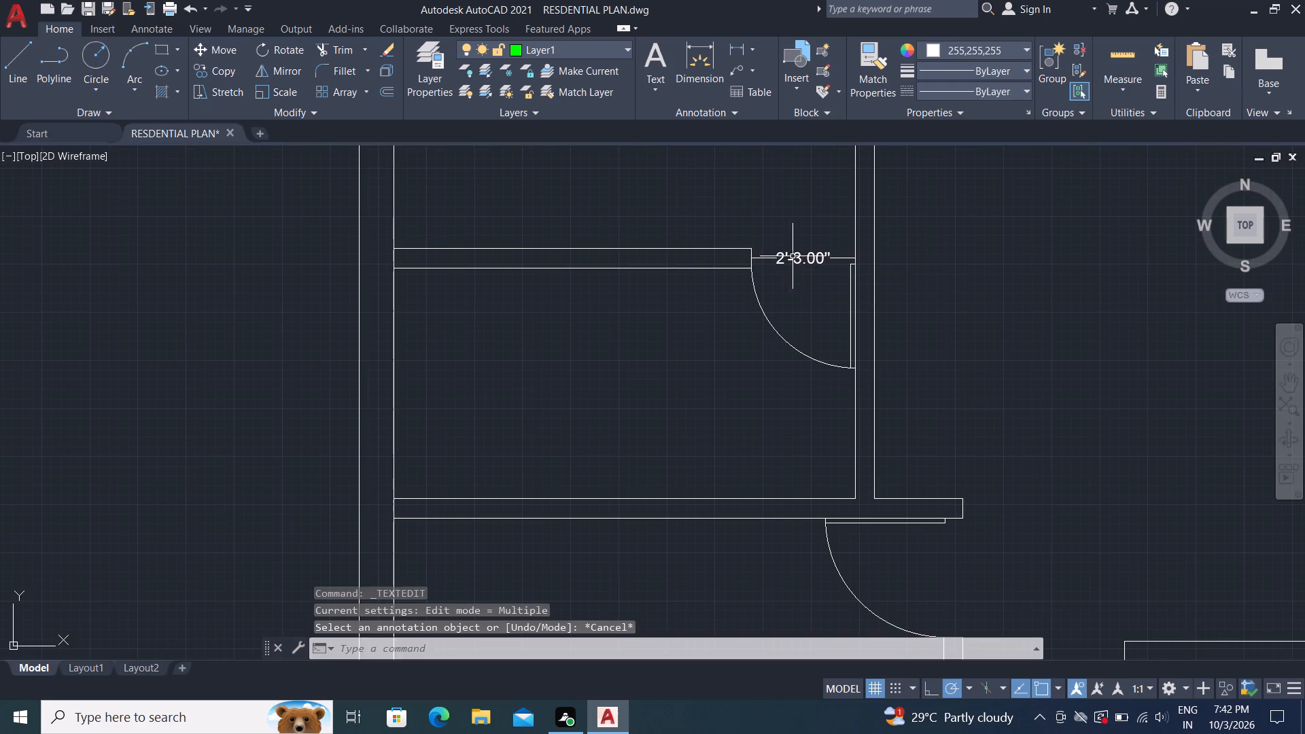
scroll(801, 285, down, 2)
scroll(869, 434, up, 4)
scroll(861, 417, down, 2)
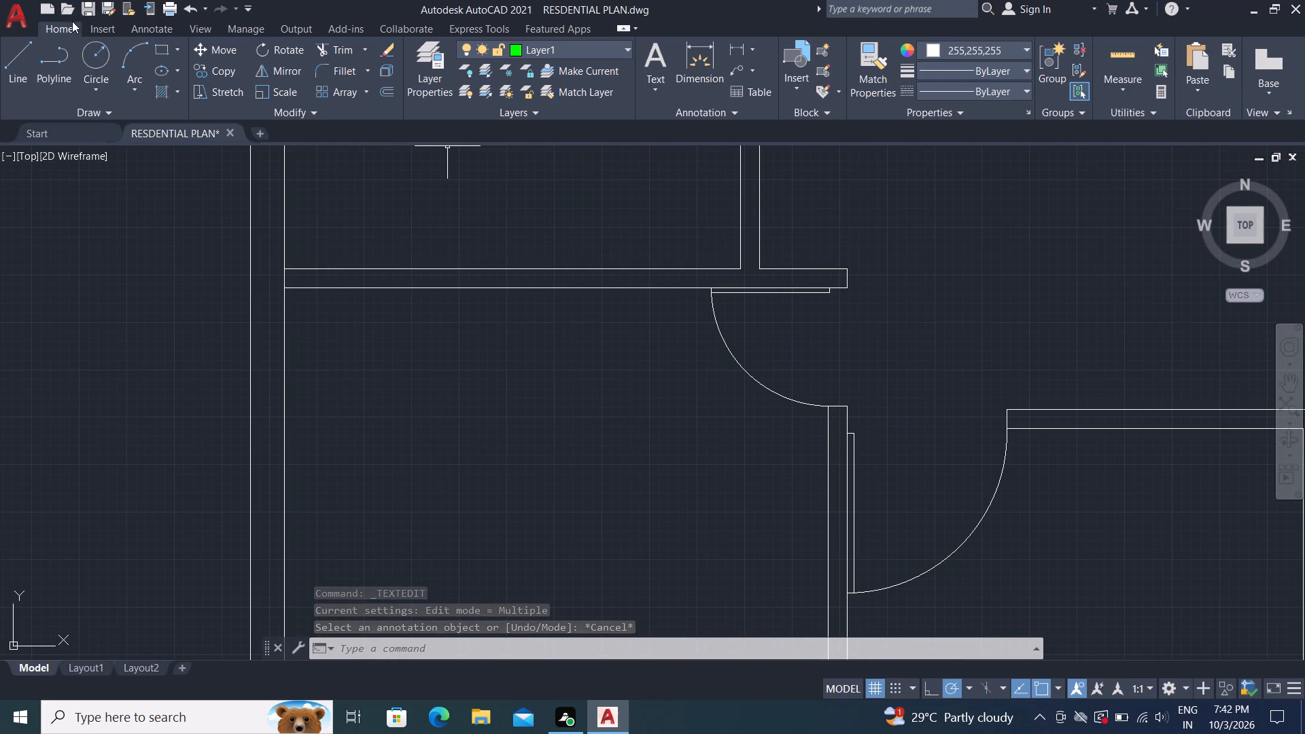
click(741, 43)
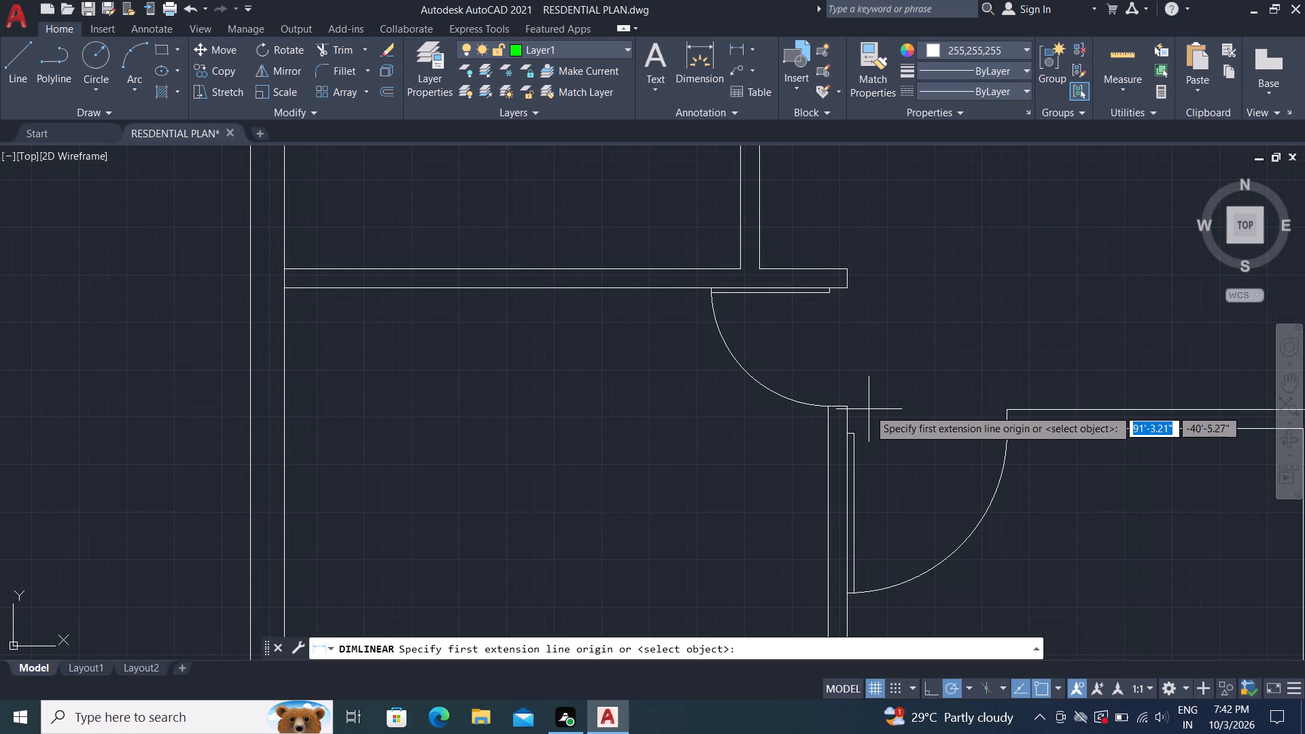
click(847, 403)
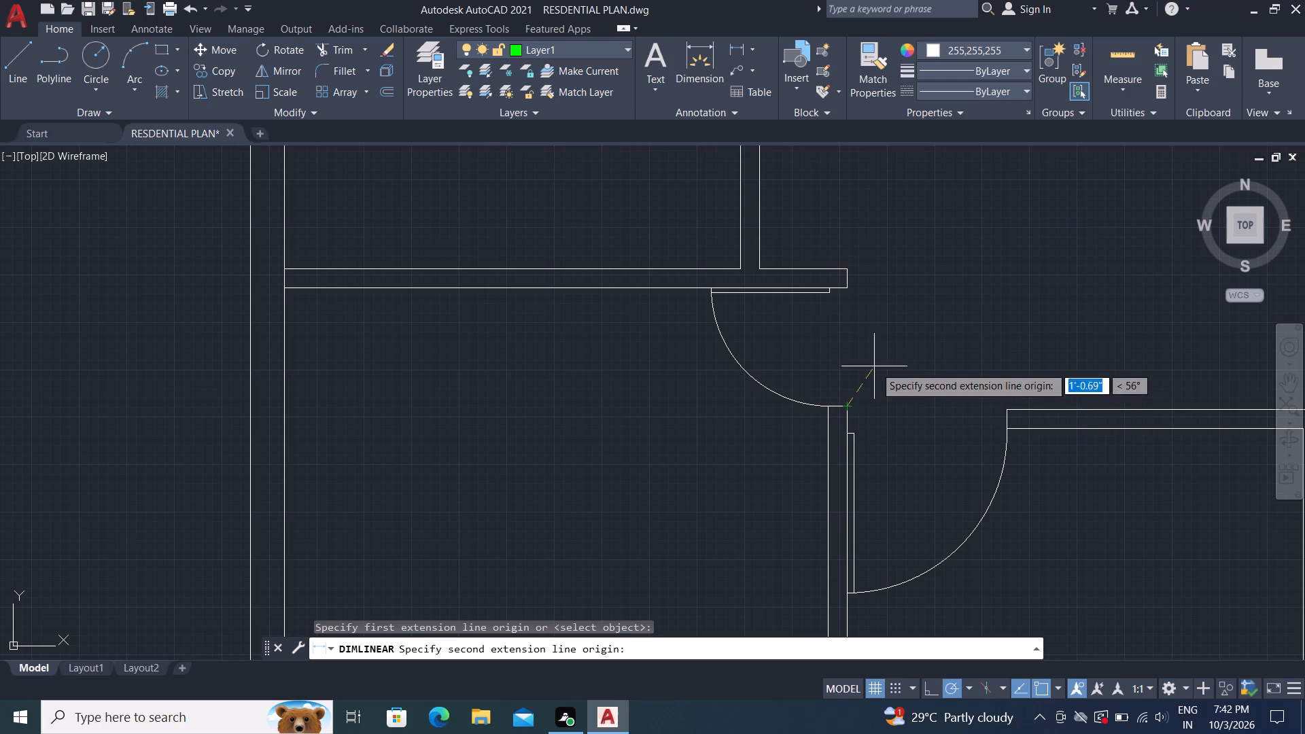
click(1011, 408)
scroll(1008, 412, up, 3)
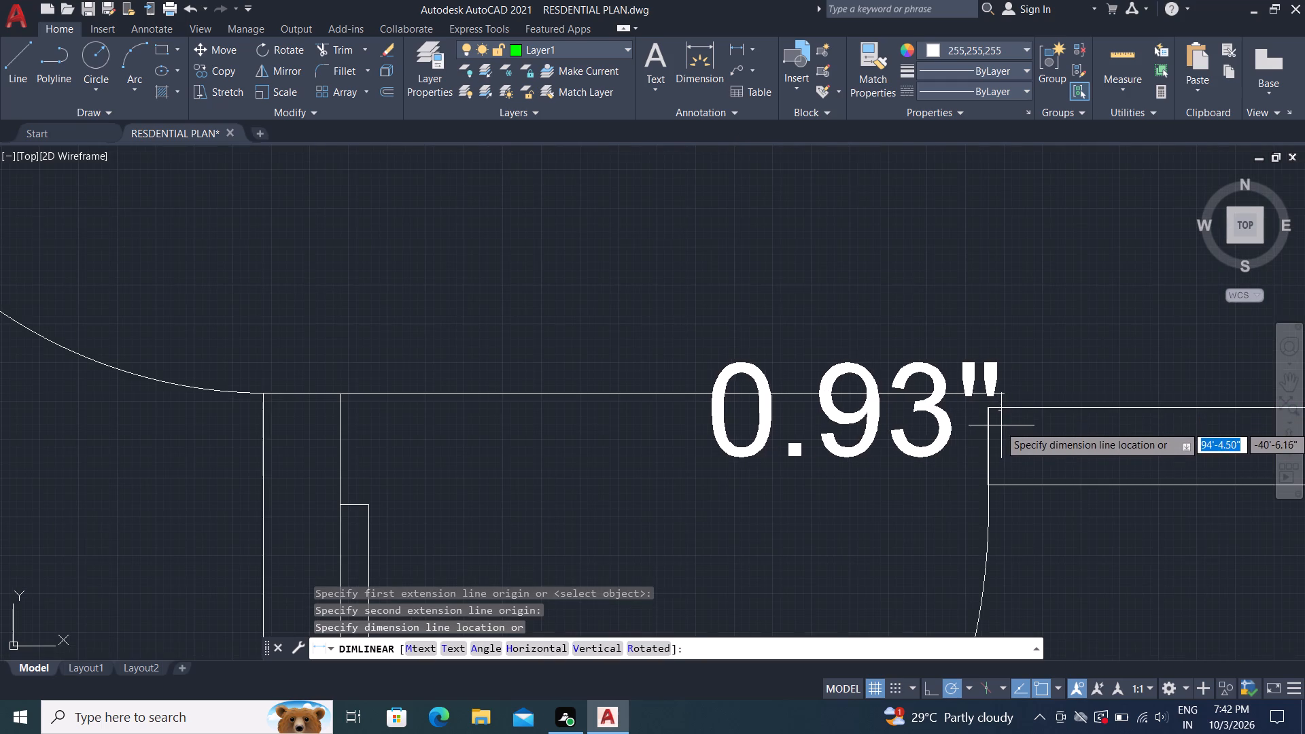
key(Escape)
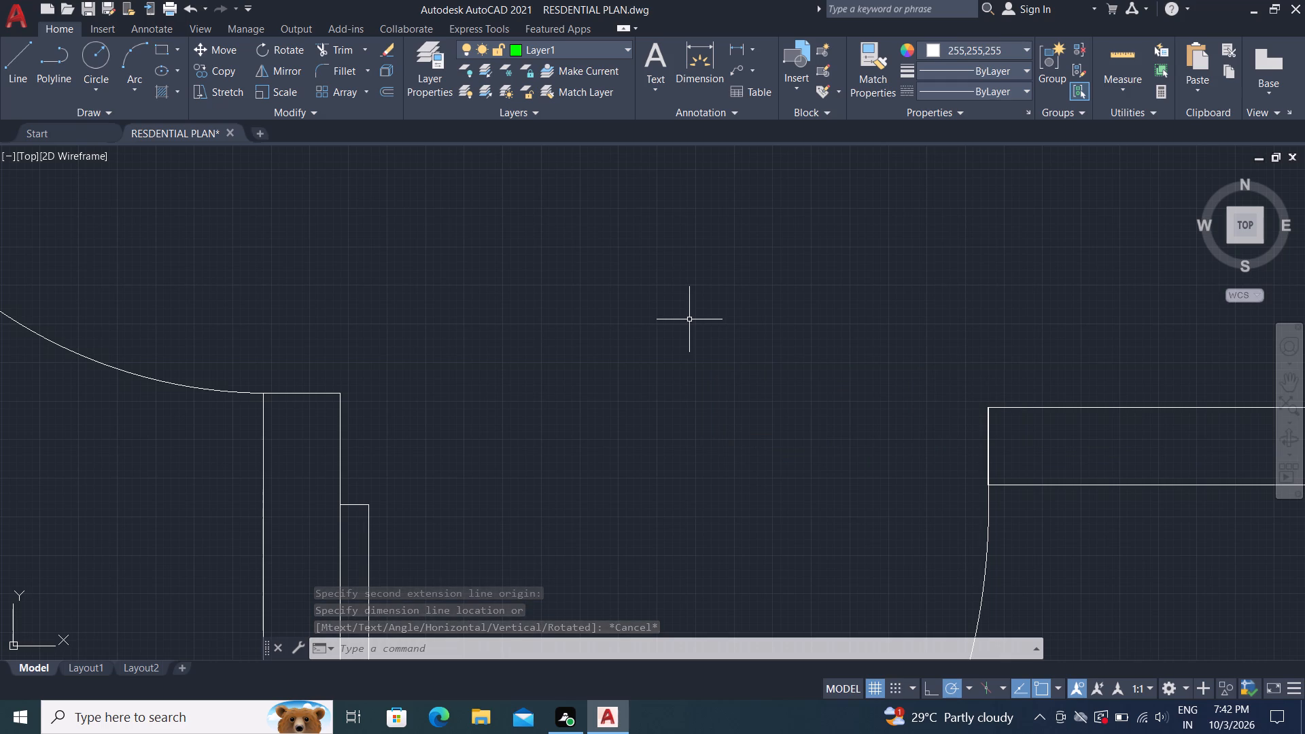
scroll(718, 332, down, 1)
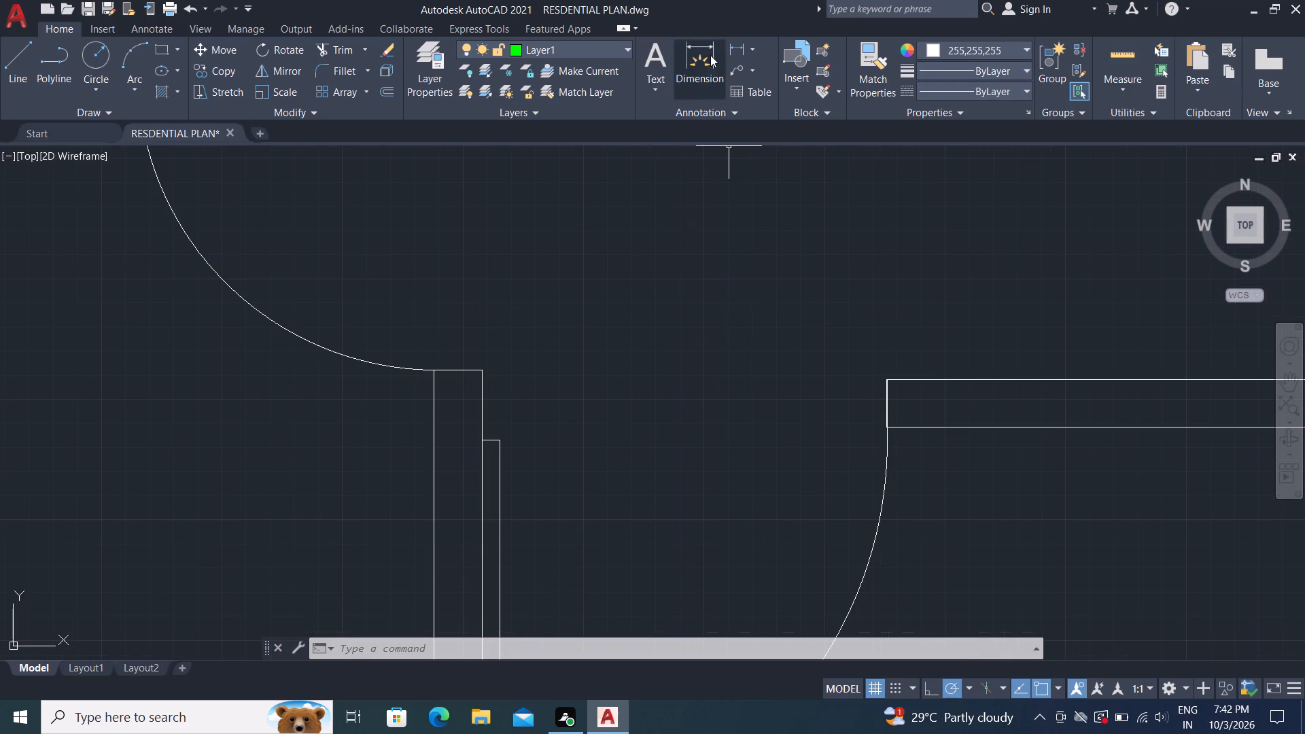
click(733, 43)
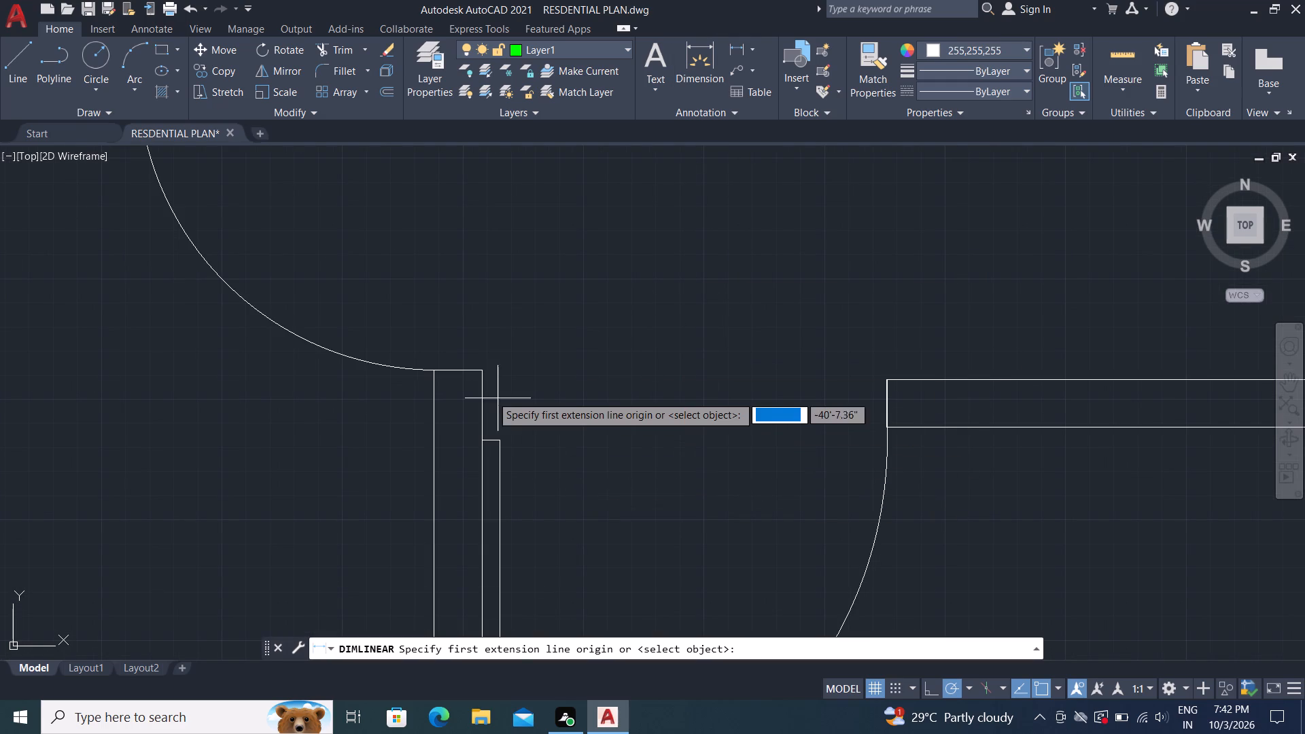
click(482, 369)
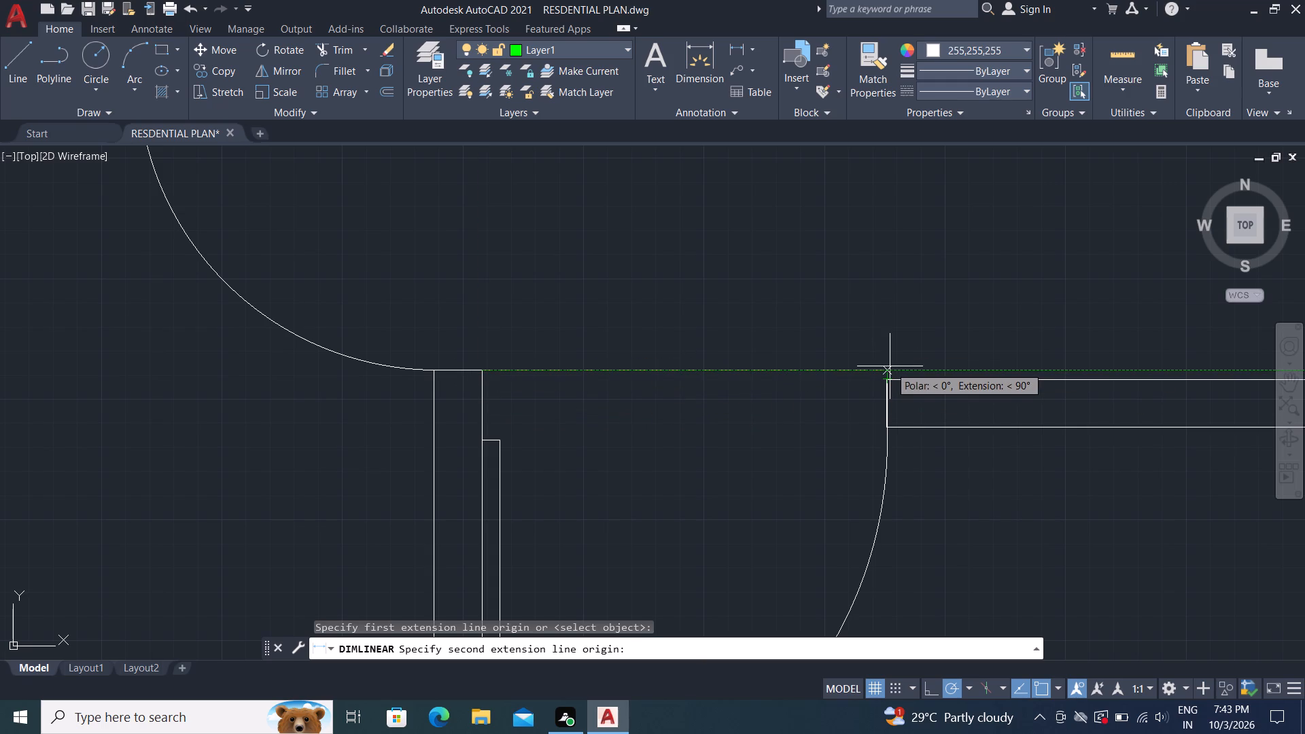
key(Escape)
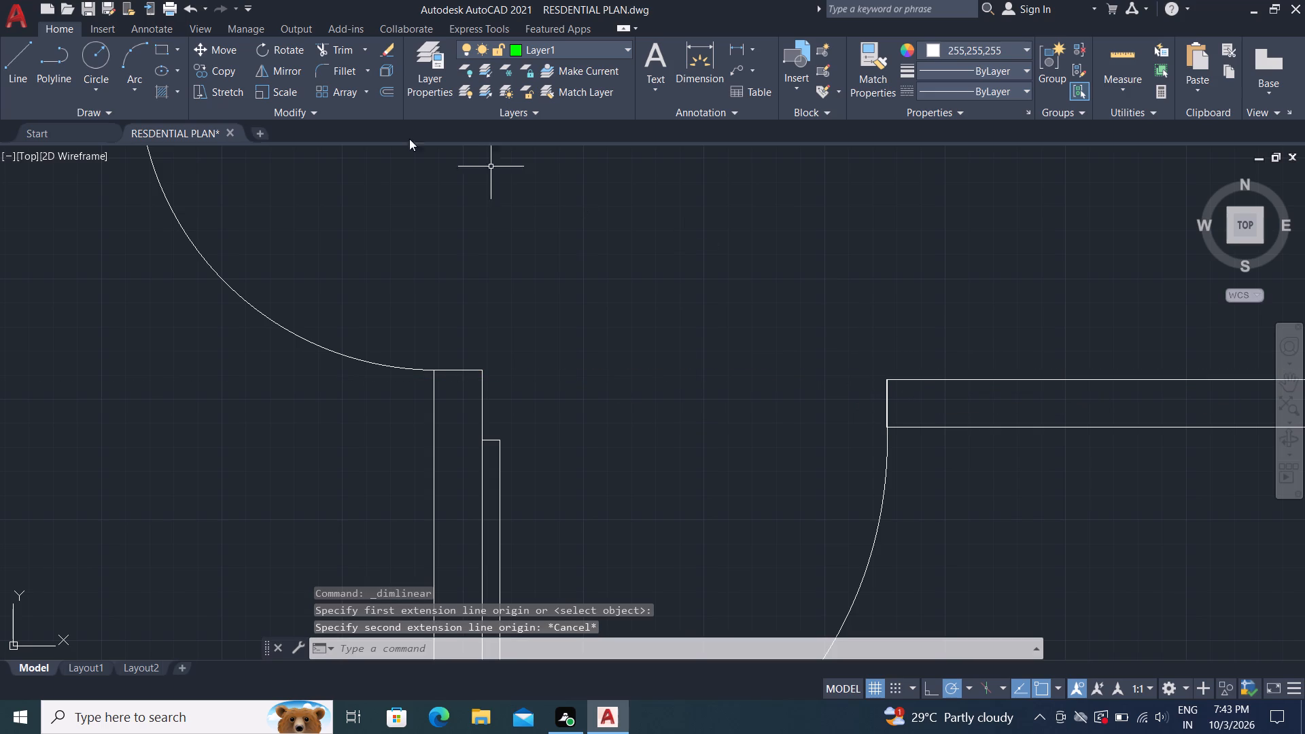
Add a horizontal linear dimension across the door opening of the bottom middle room, placing the dimension line along the top wall's outer face.
click(732, 43)
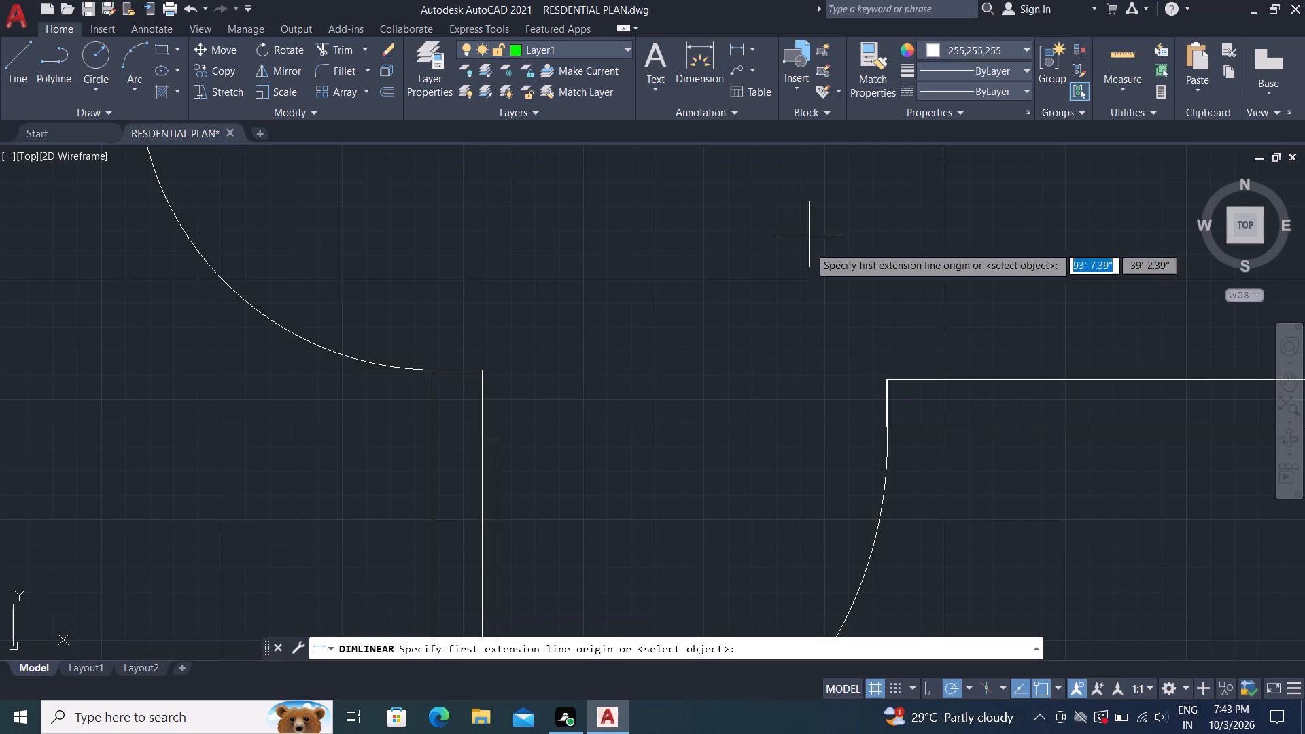
click(886, 383)
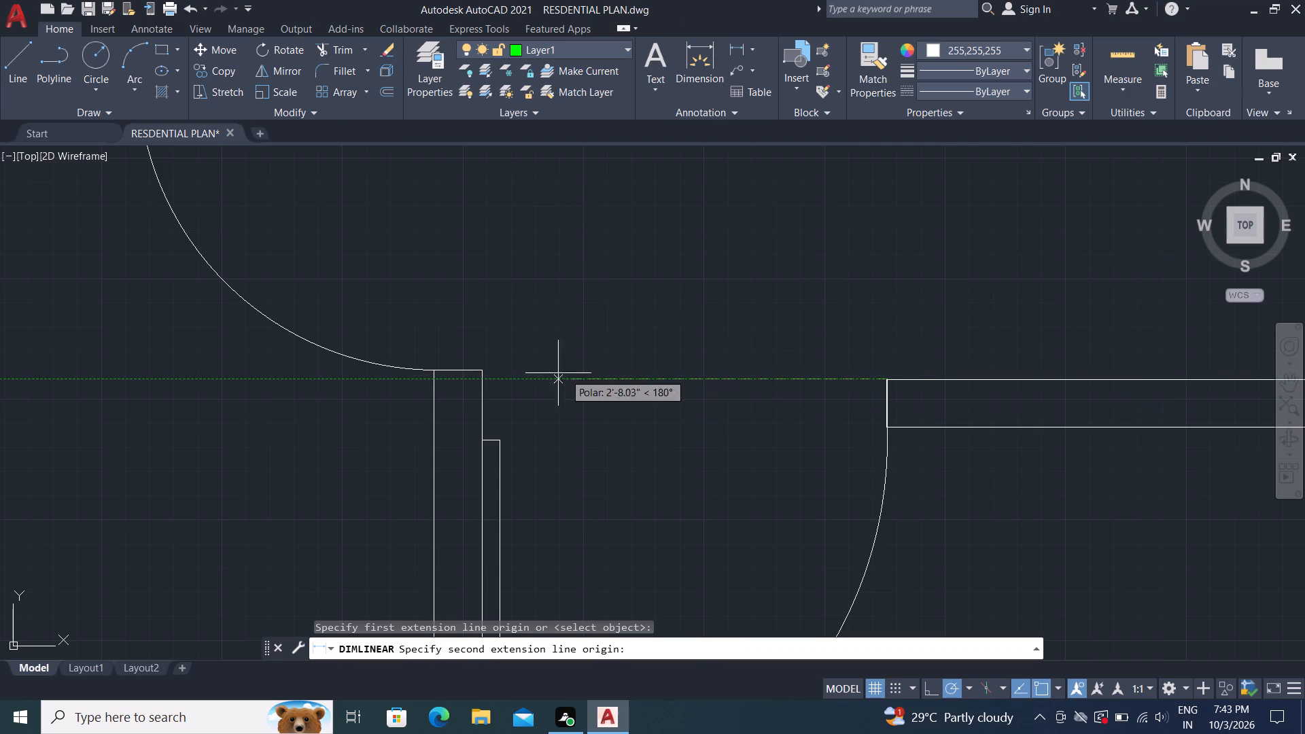
click(483, 381)
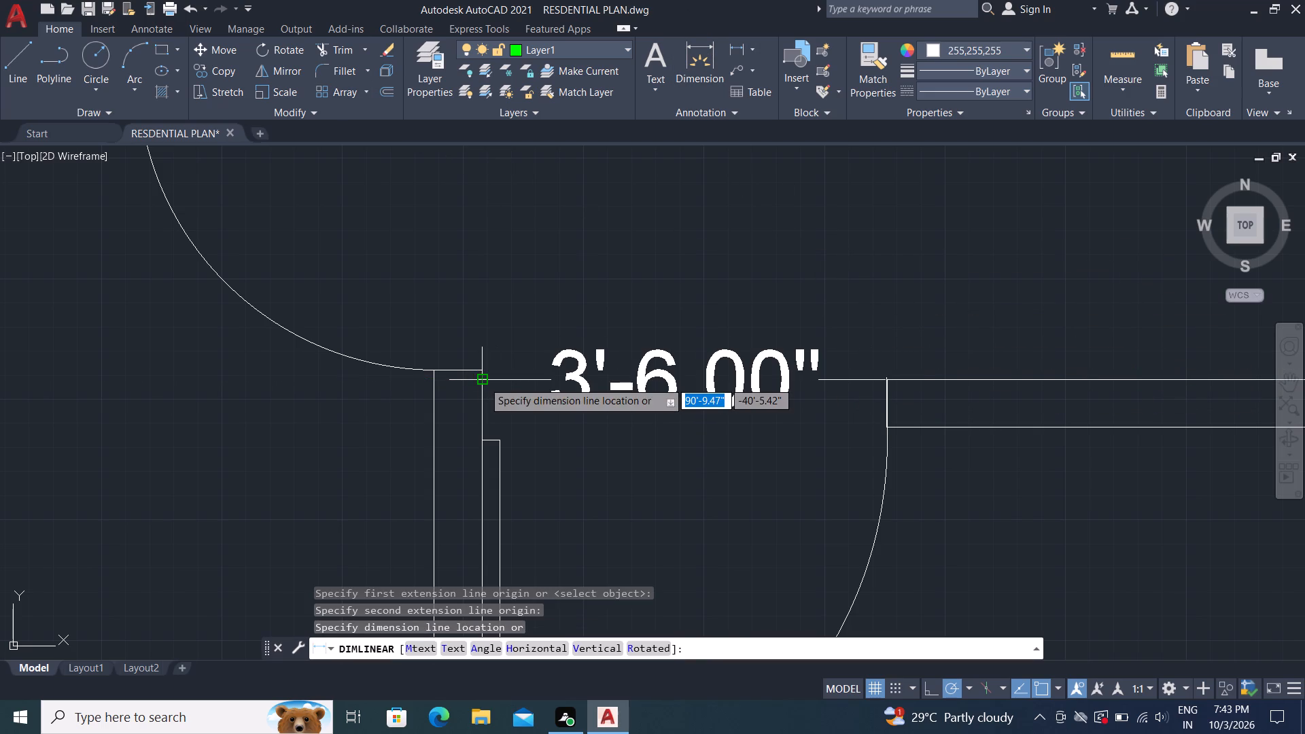
click(483, 381)
scroll(565, 402, down, 2)
scroll(655, 459, down, 1)
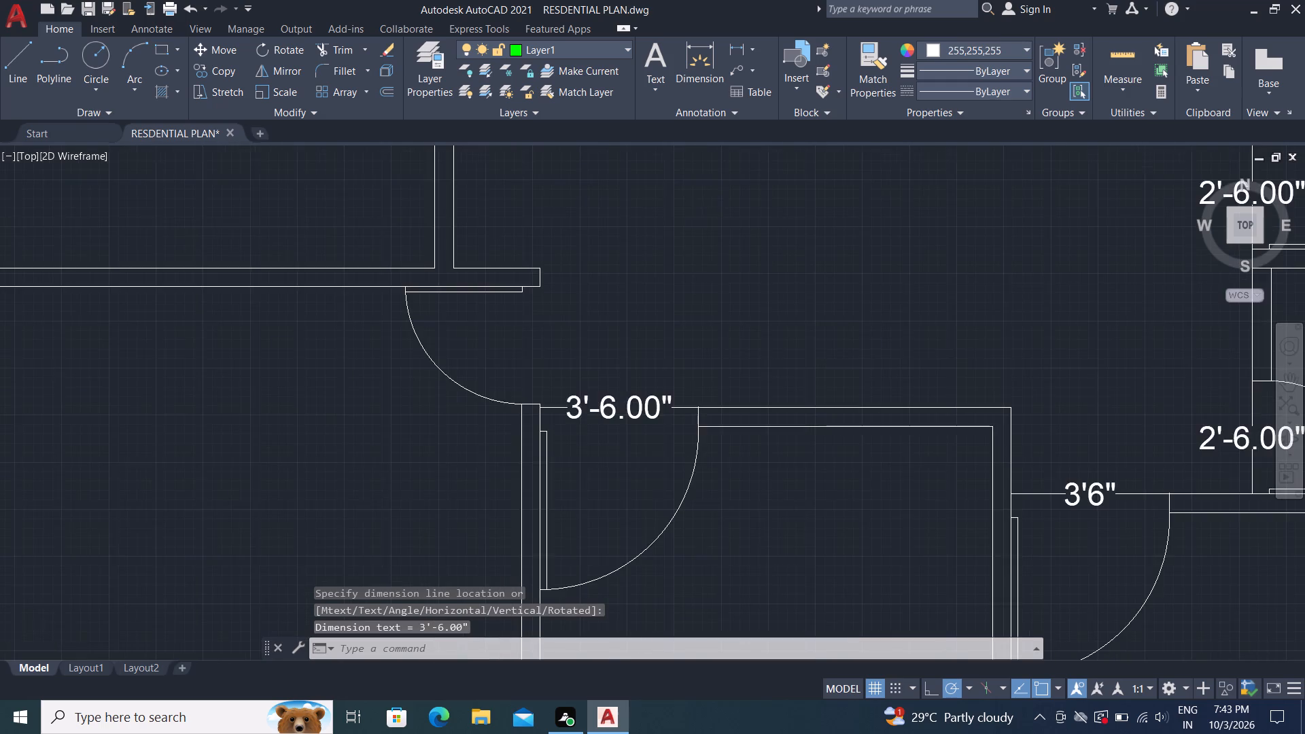
scroll(652, 462, down, 1)
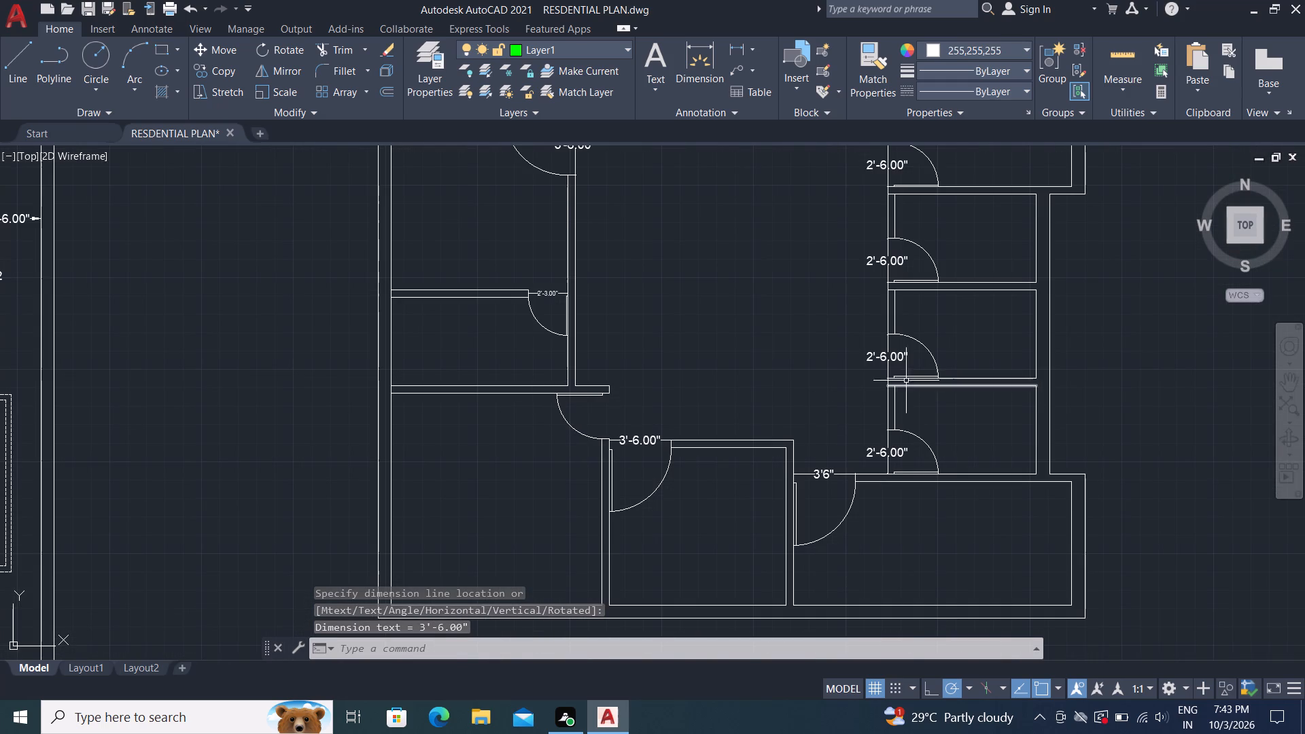
scroll(871, 389, down, 1)
scroll(731, 382, down, 1)
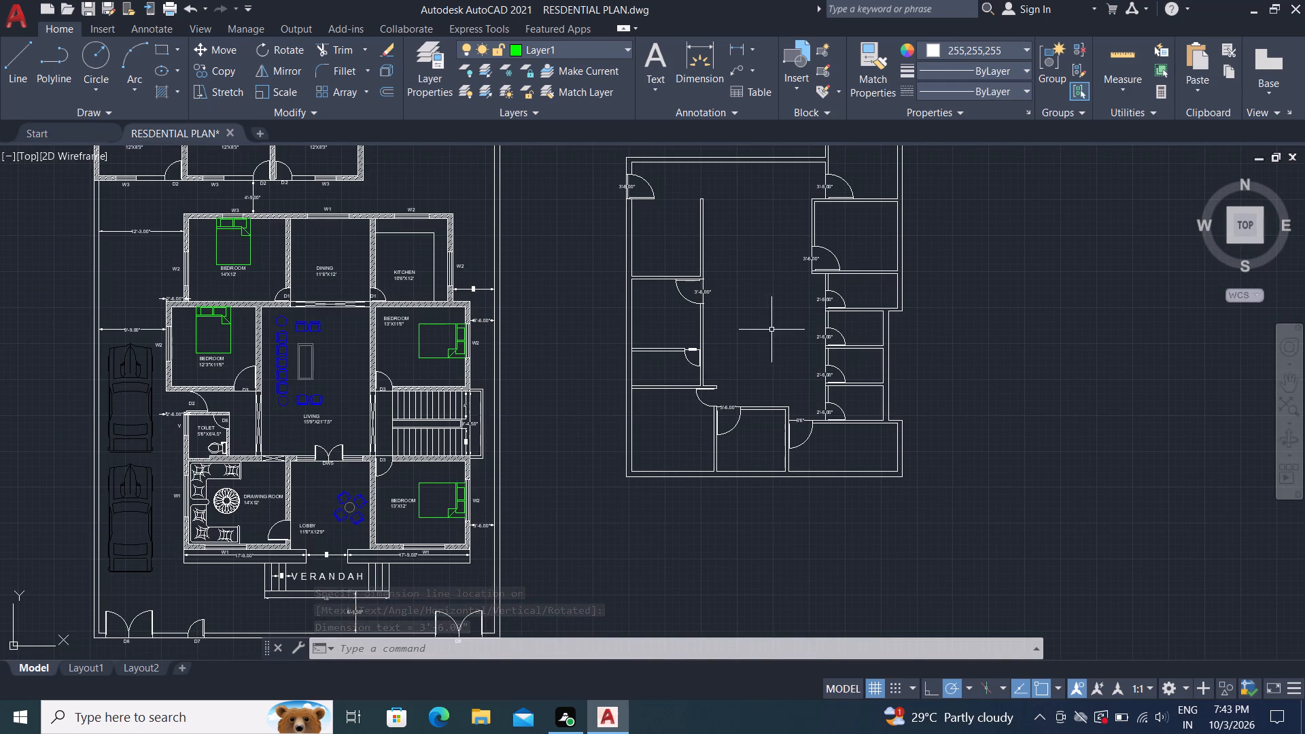
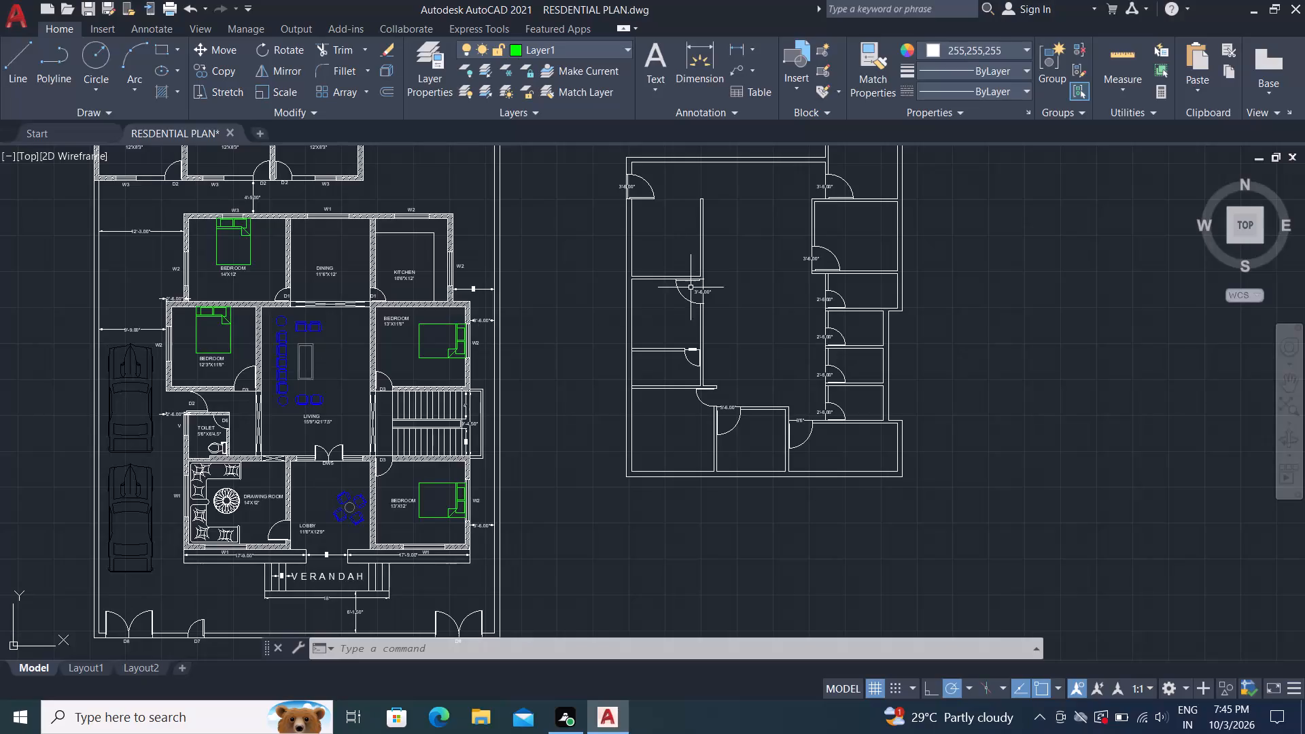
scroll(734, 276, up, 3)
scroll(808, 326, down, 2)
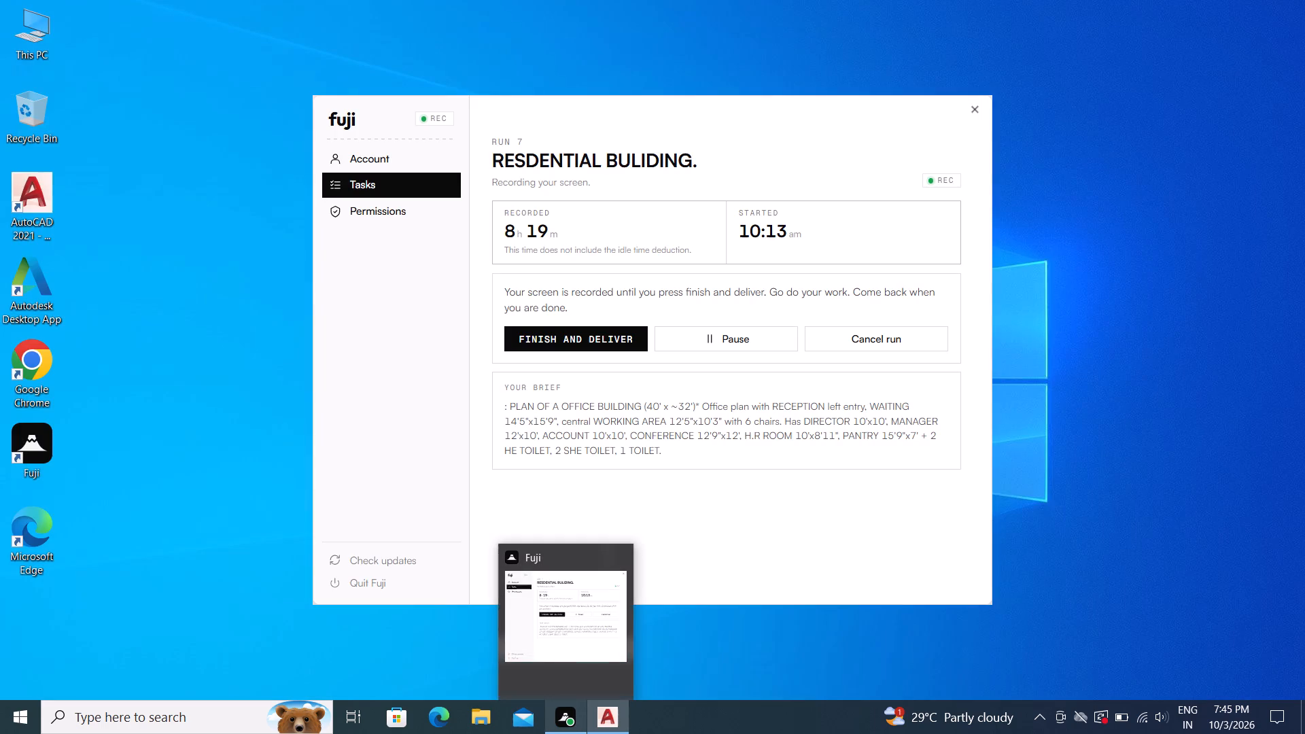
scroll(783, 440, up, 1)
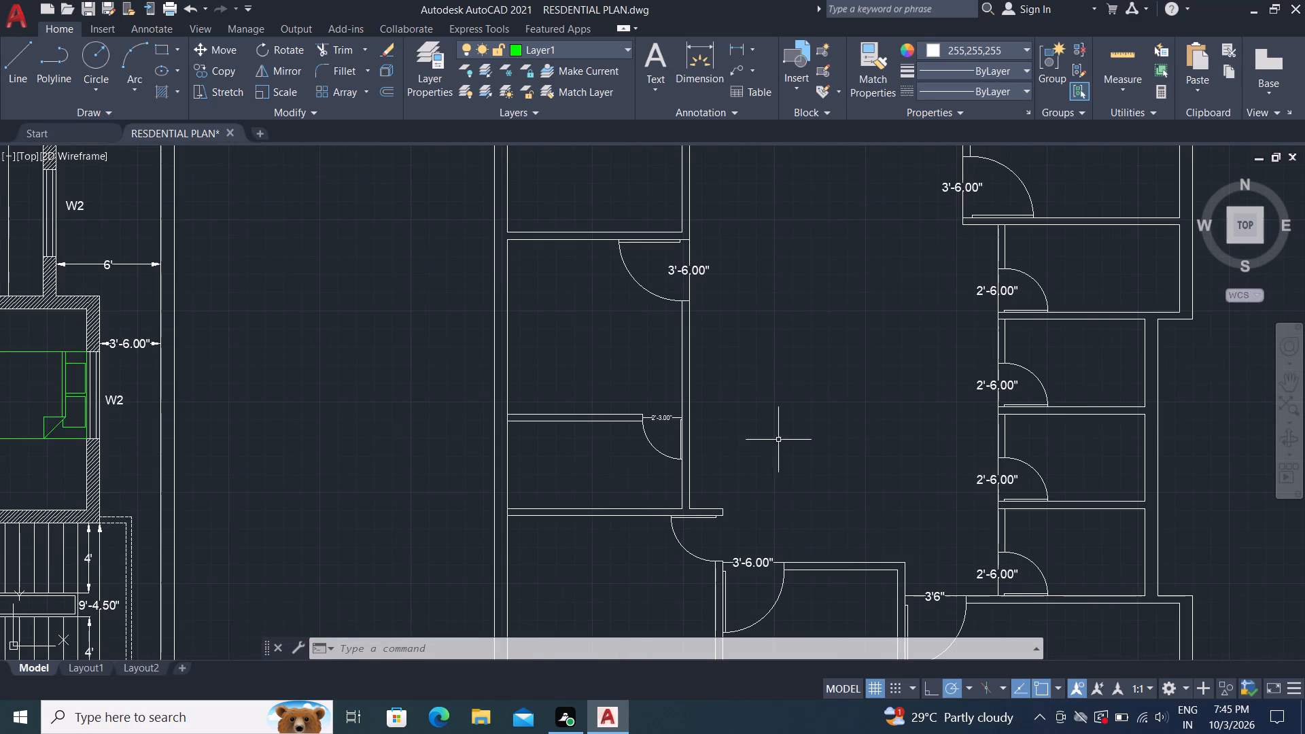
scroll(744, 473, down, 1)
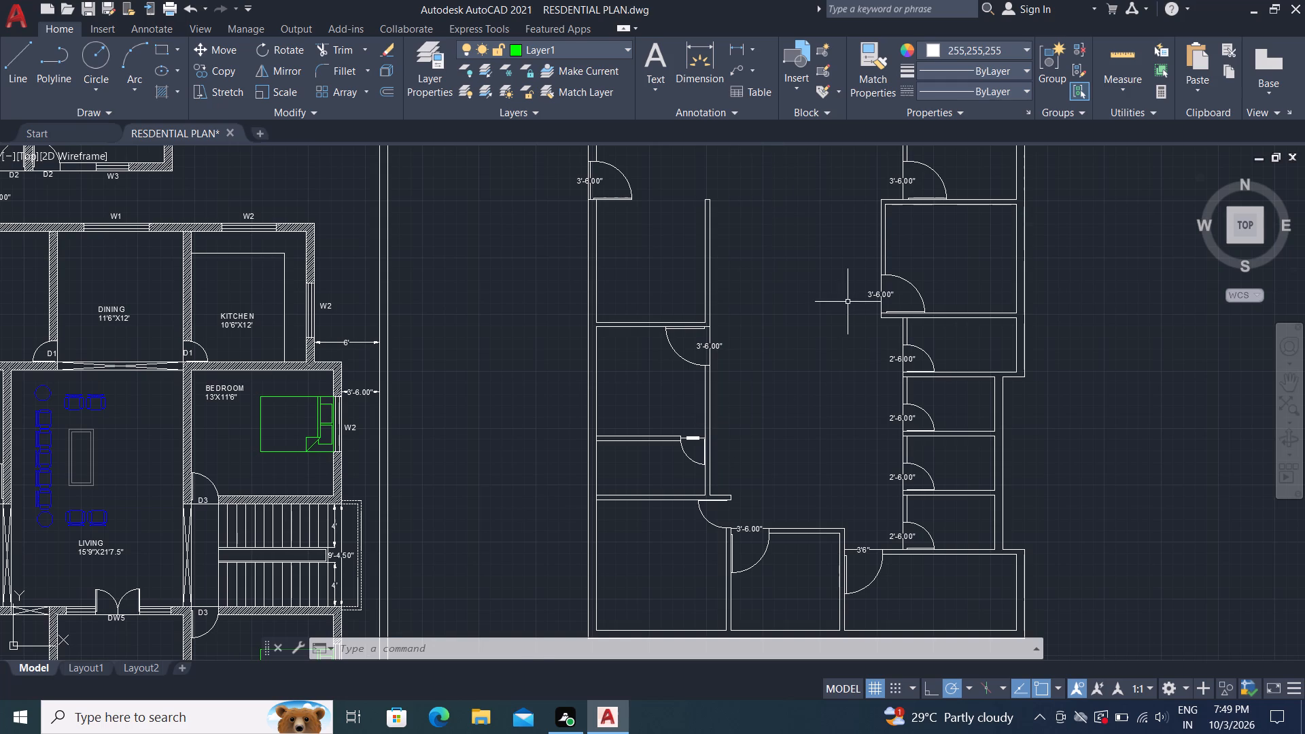
Draw a 9" line across the outer wall of the topmost 2'-6" door room, about 1' below its upper inner corner.
scroll(848, 294, down, 1)
scroll(914, 169, up, 1)
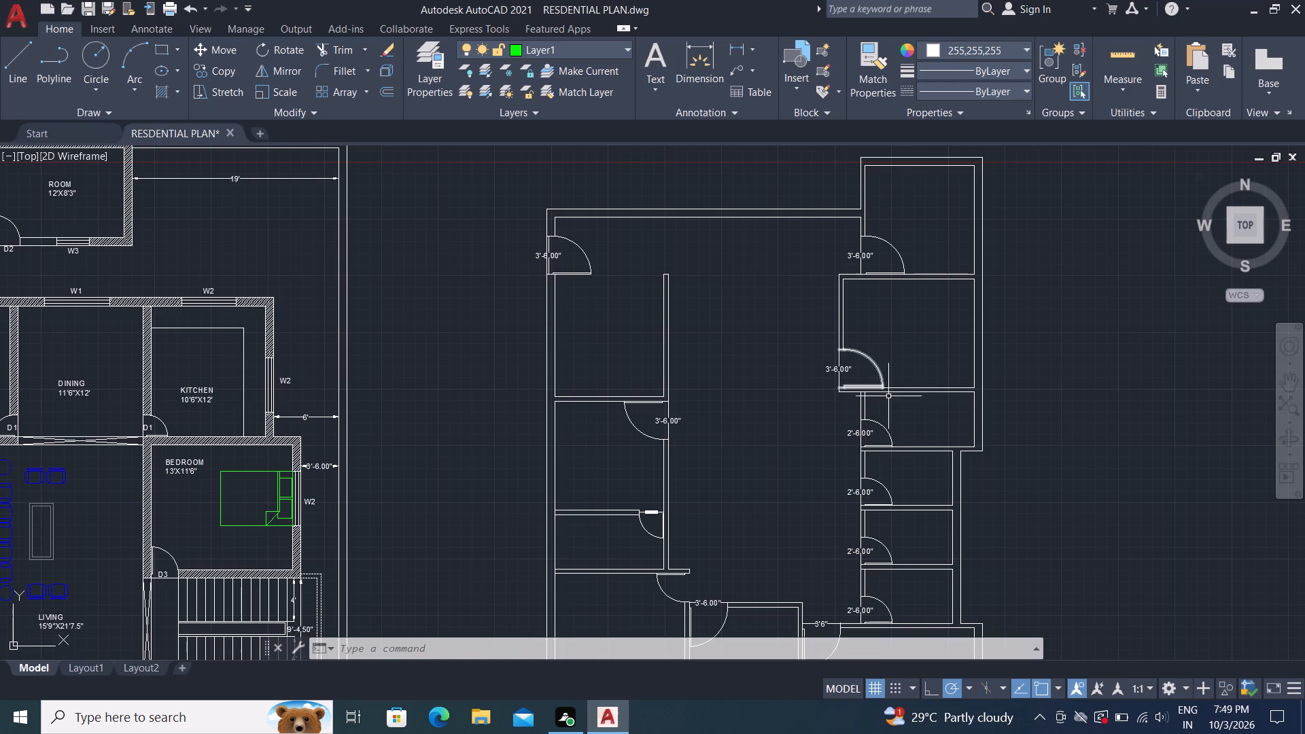
scroll(973, 444, up, 2)
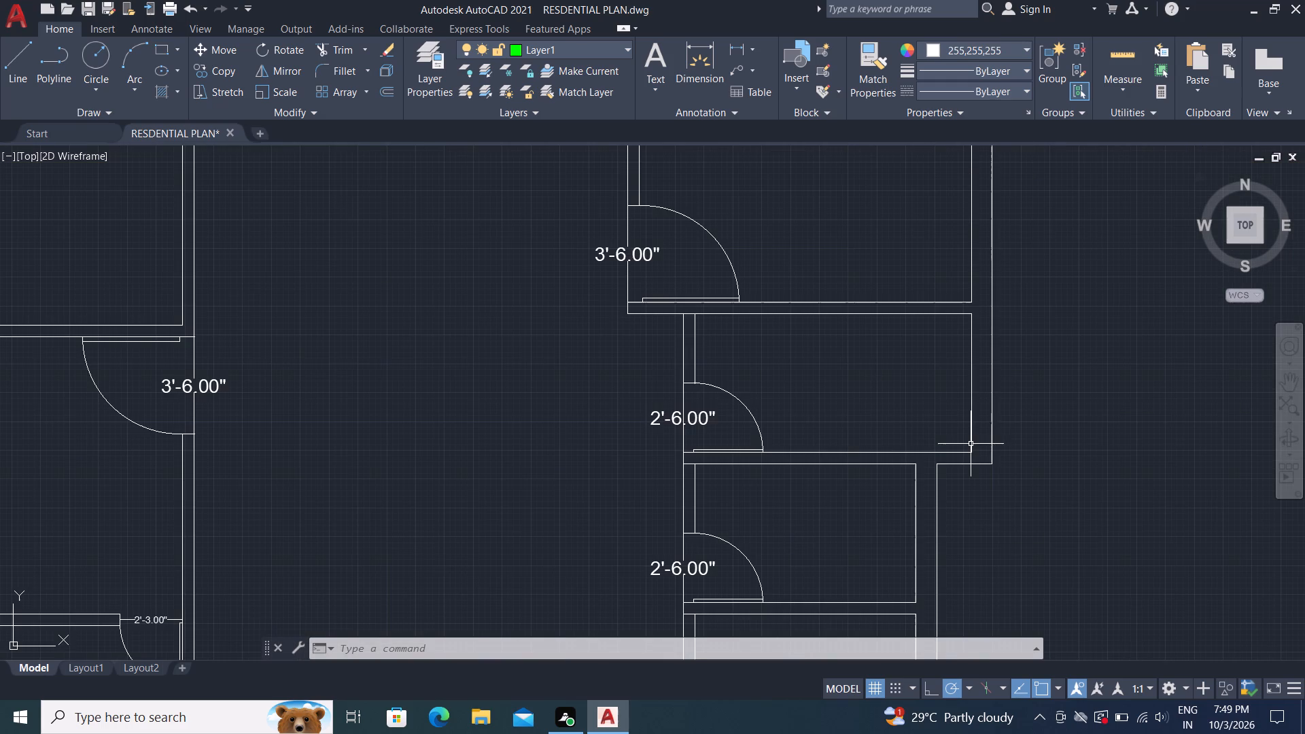
scroll(971, 444, up, 1)
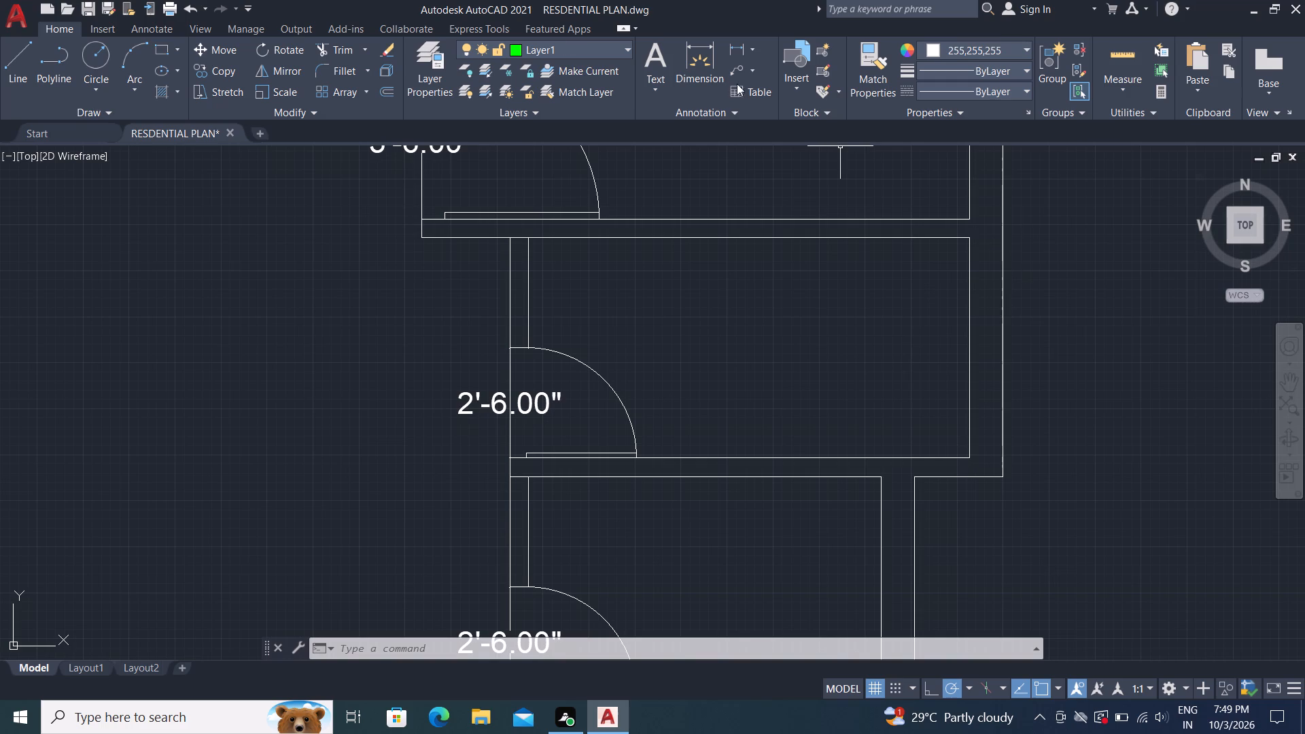
click(14, 53)
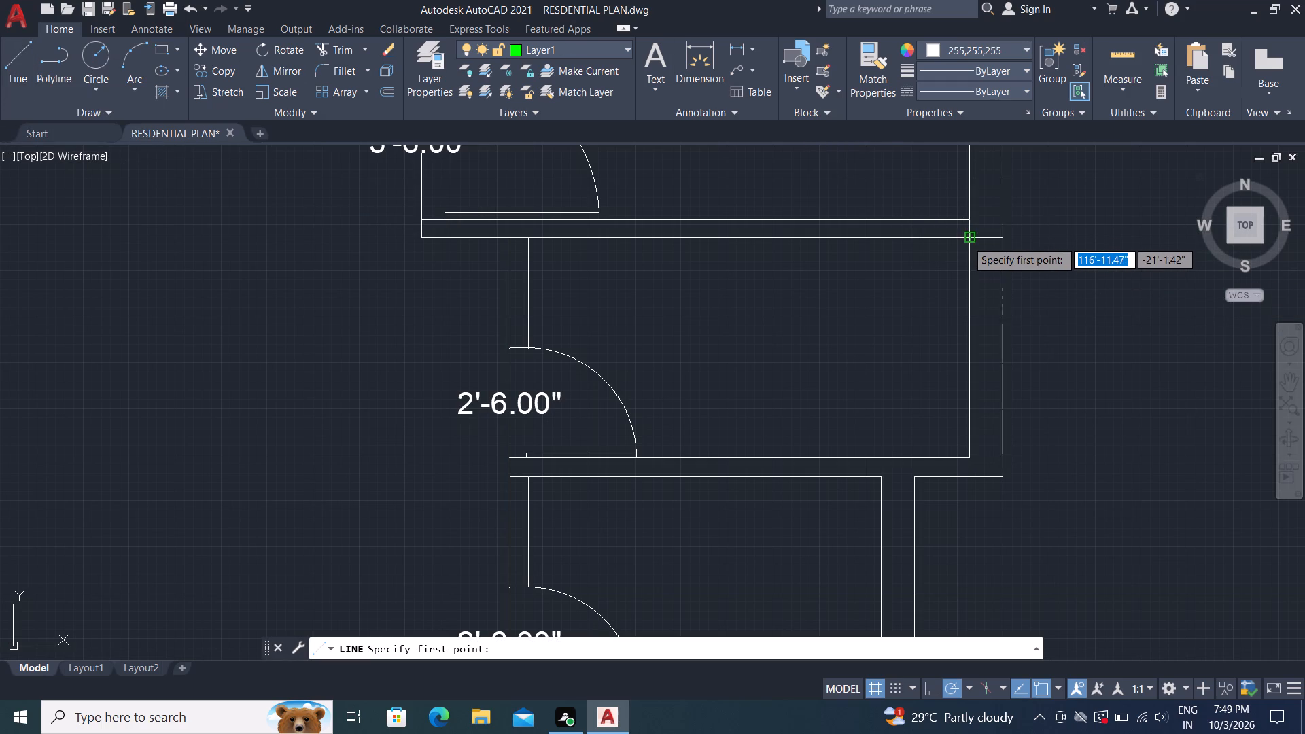
click(968, 279)
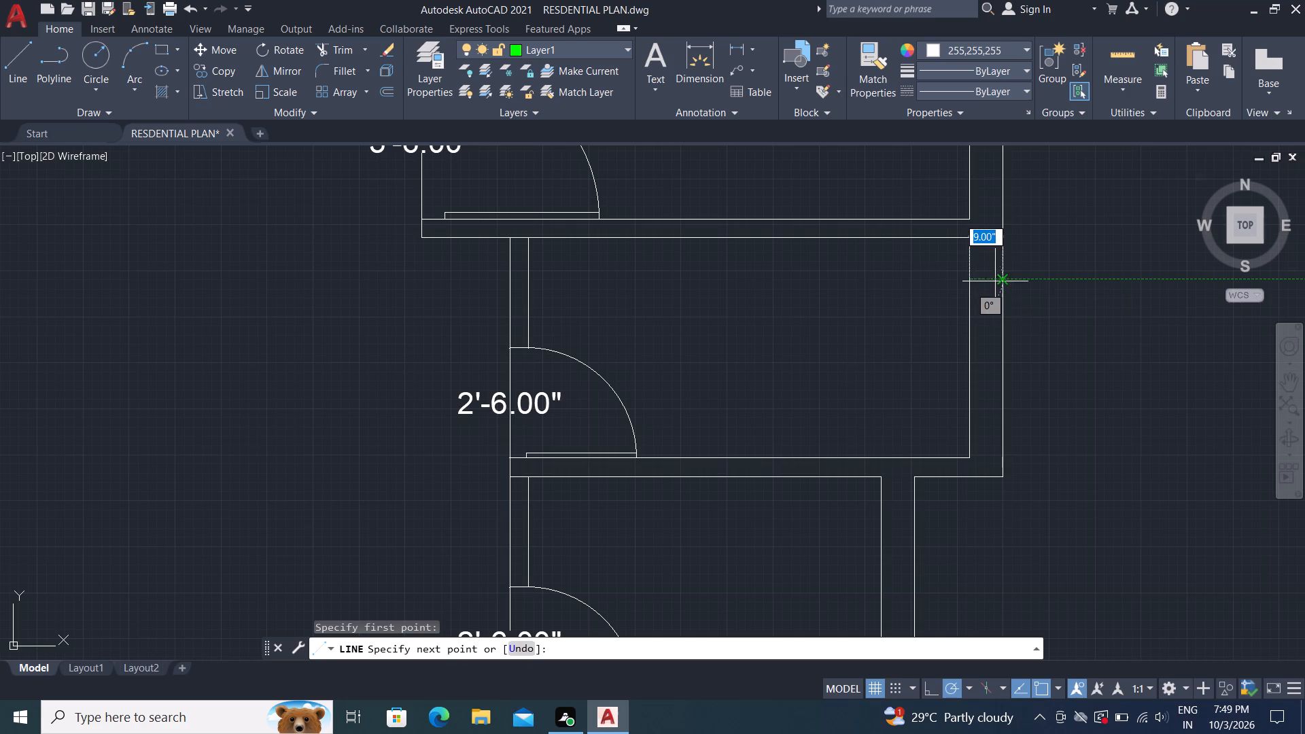
click(1002, 281)
key(Escape)
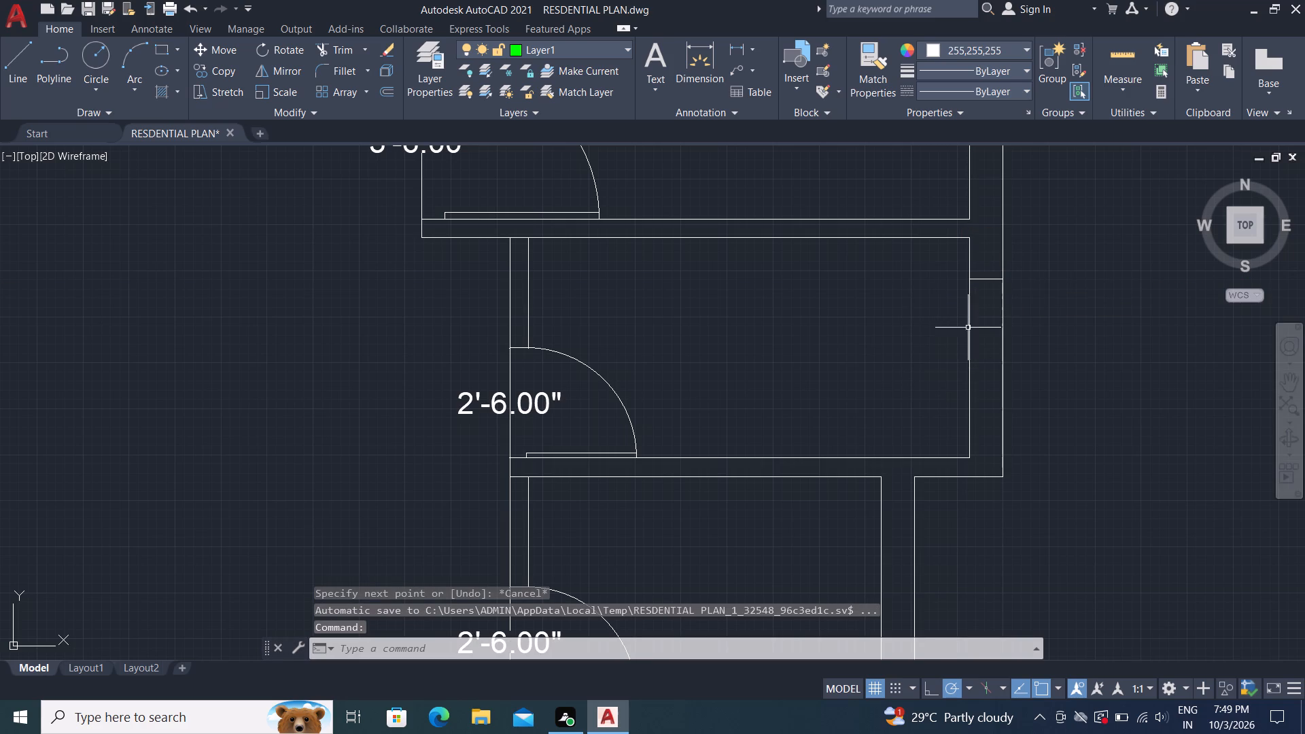
Draw a short horizontal line across the outer wall thickness at each of the two lowest 2'-6" door rooms.
scroll(1058, 166, down, 1)
scroll(952, 444, down, 1)
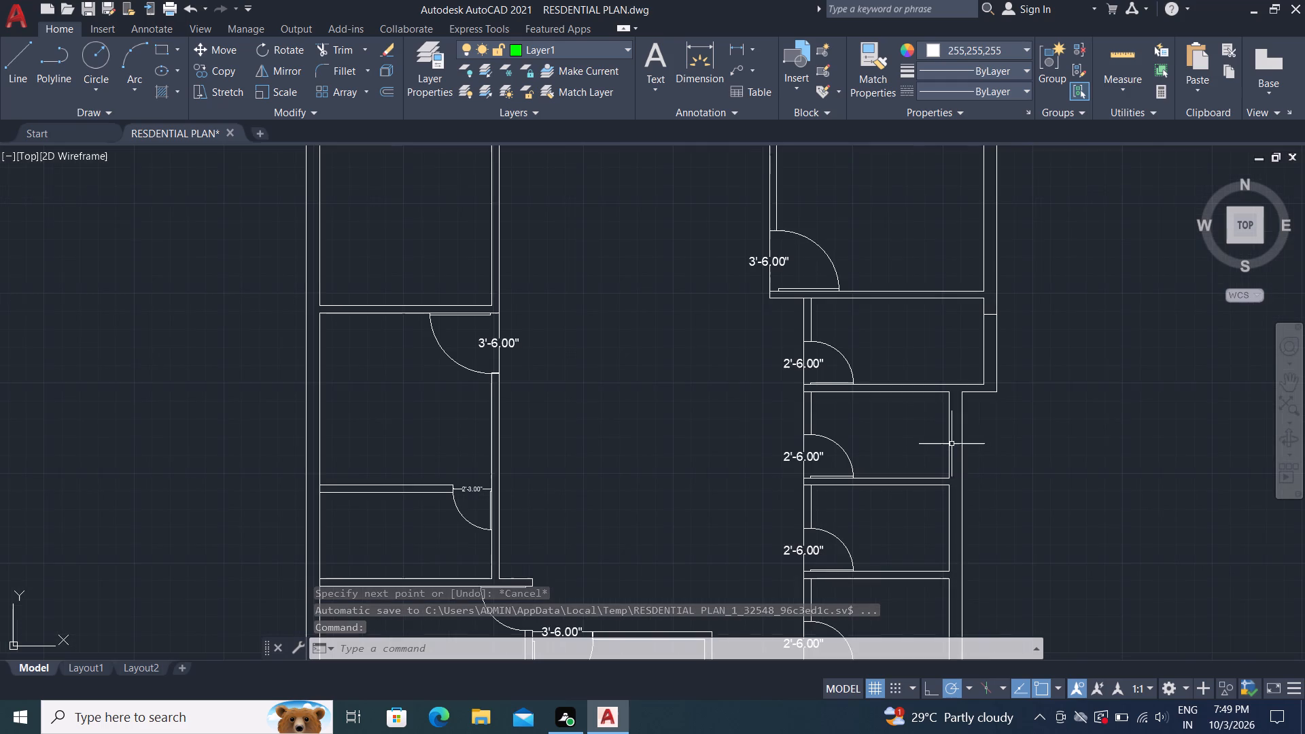
scroll(1034, 425, down, 1)
click(903, 582)
scroll(982, 578, up, 3)
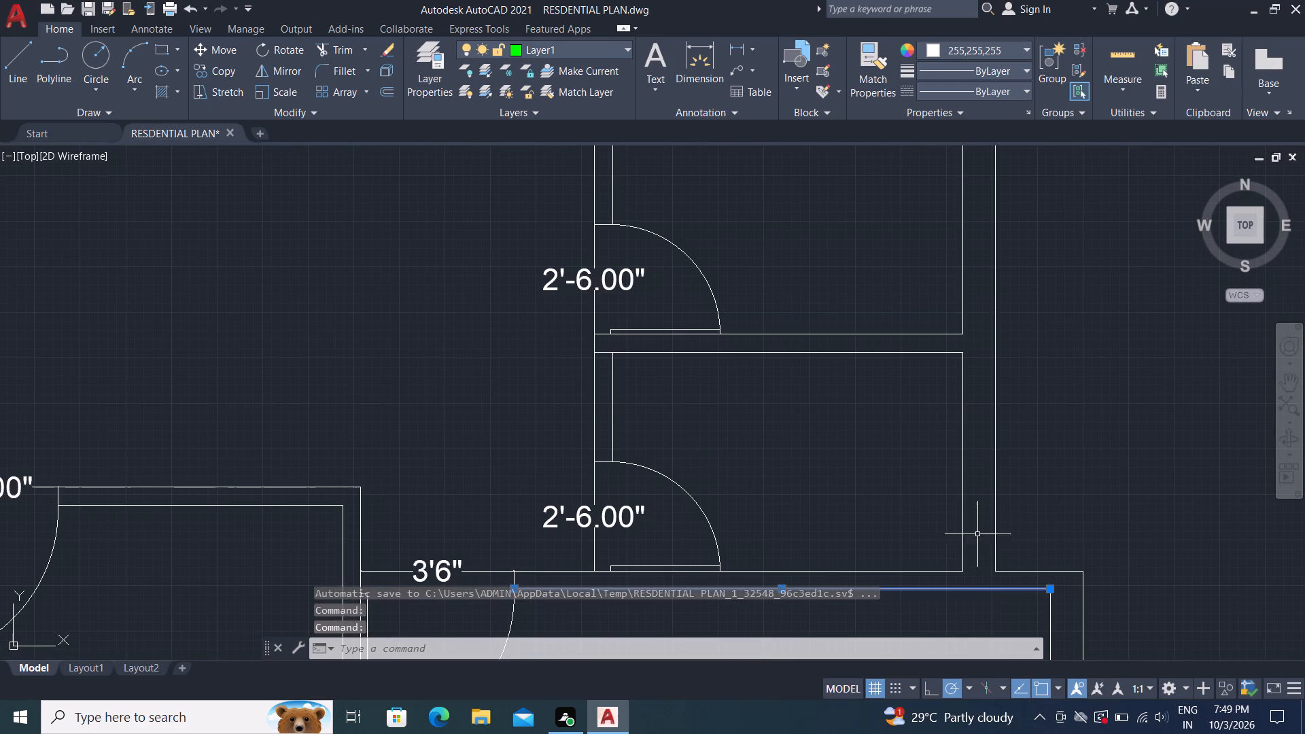
key(space)
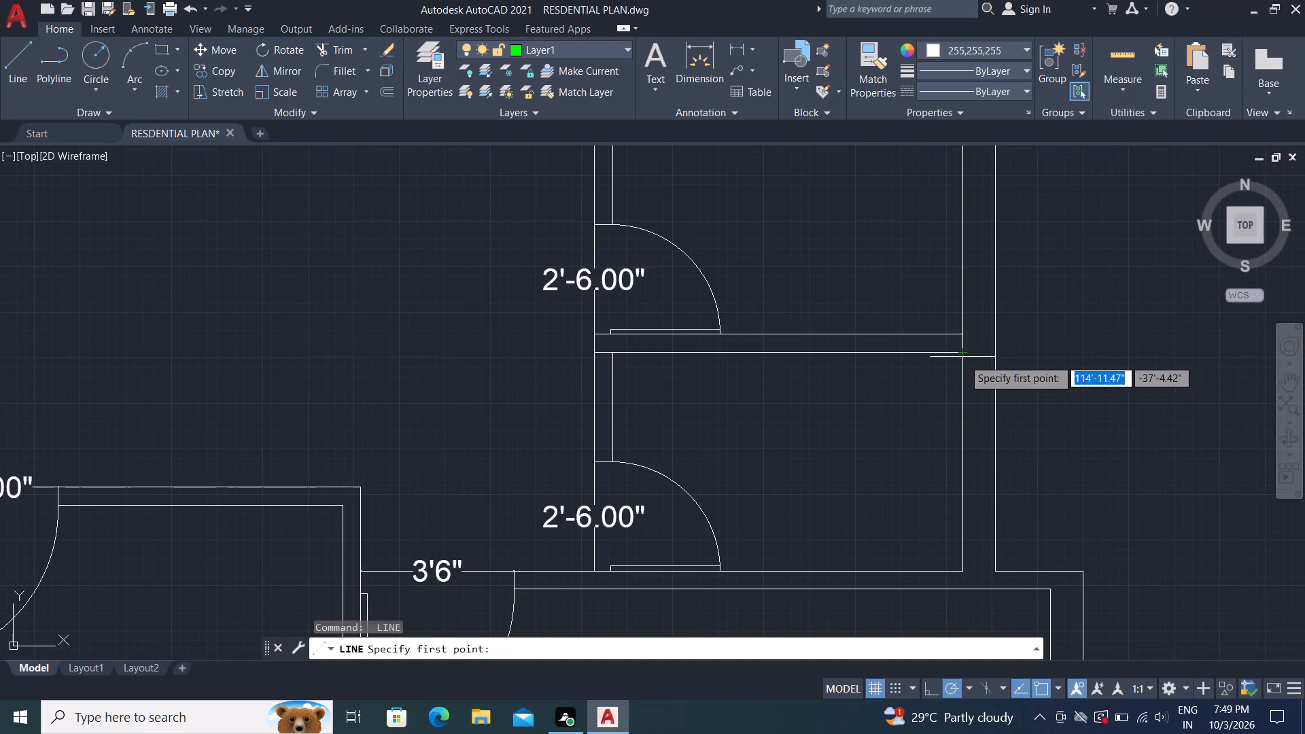
click(962, 398)
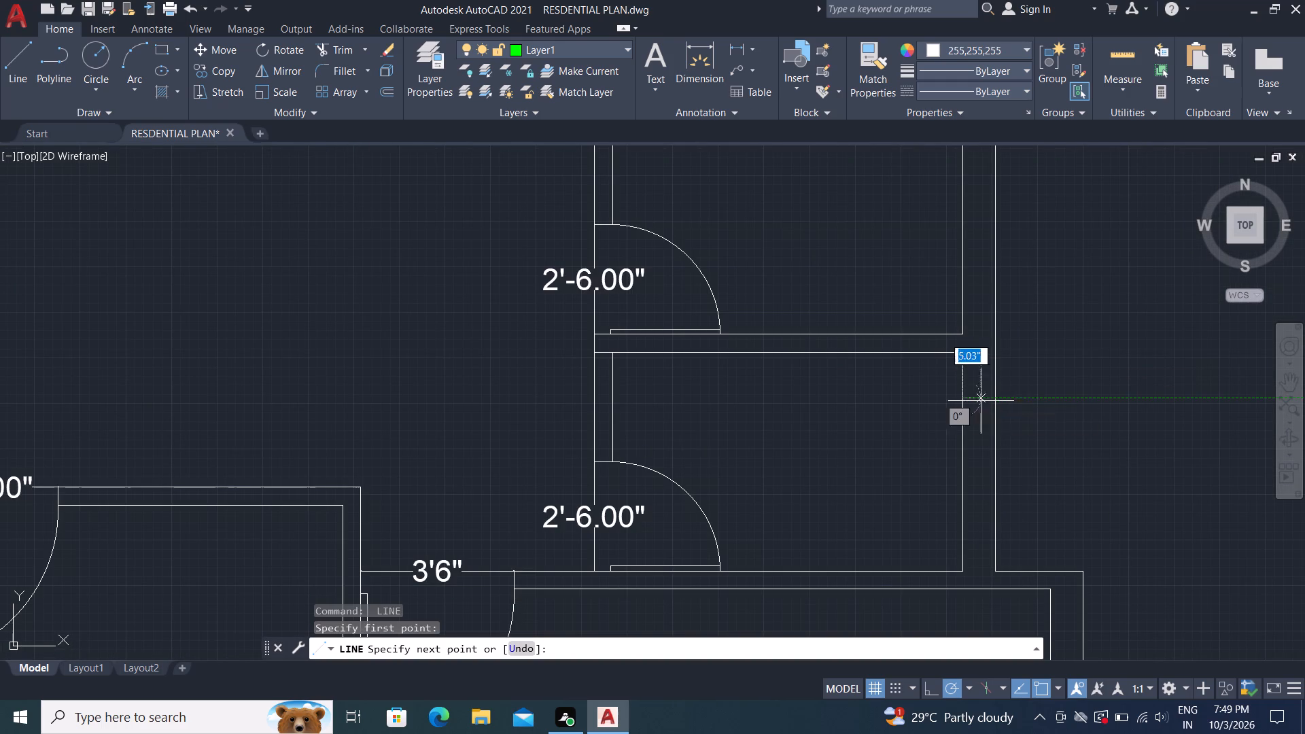
click(995, 398)
key(Escape)
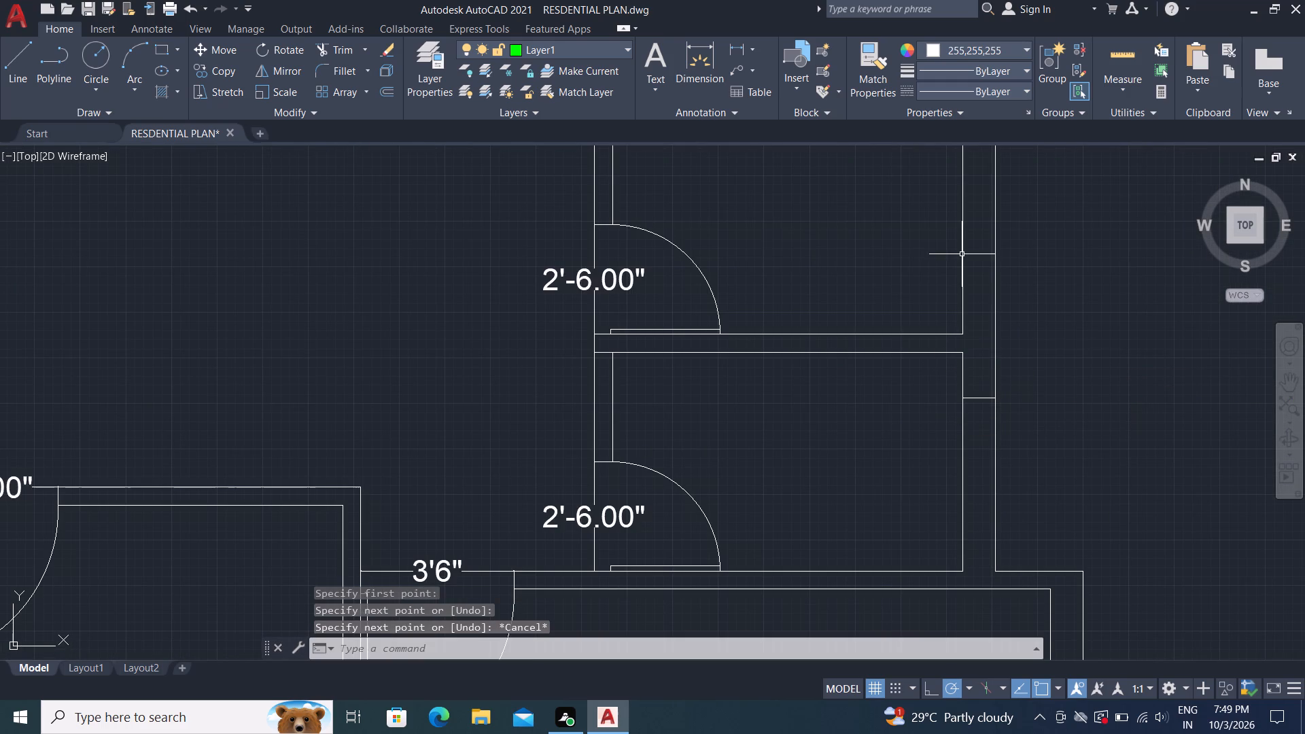
key(space)
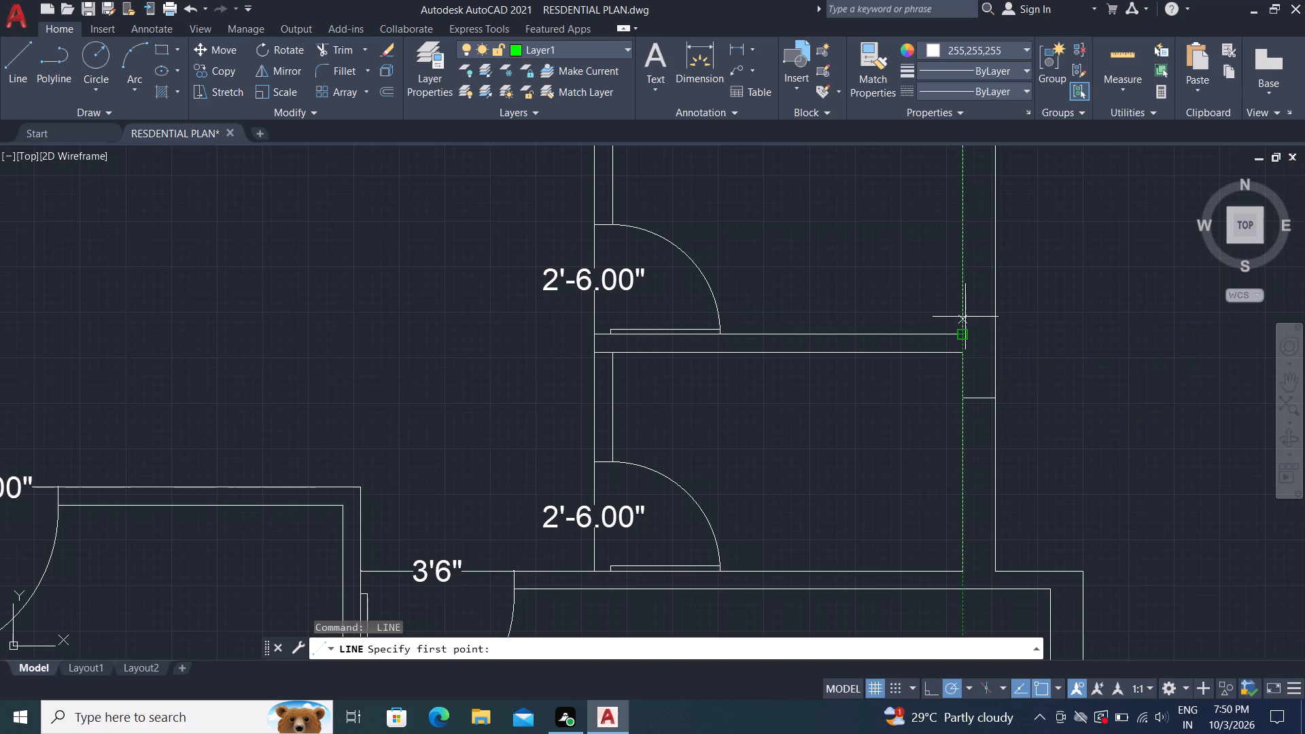
click(966, 270)
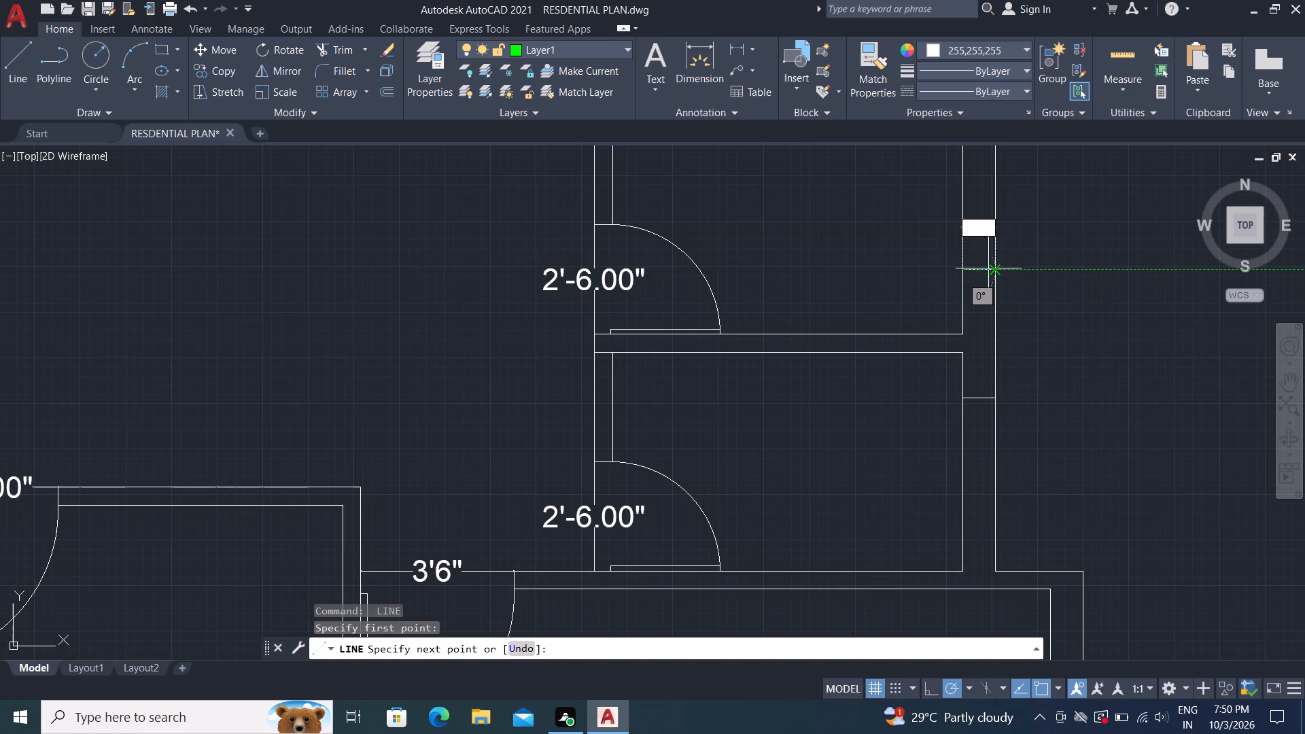
click(995, 270)
key(Escape)
Draw a 9" horizontal line across the outer wall of the second 2'-6" door room from the top, near its lower inner corner.
scroll(997, 268, down, 1)
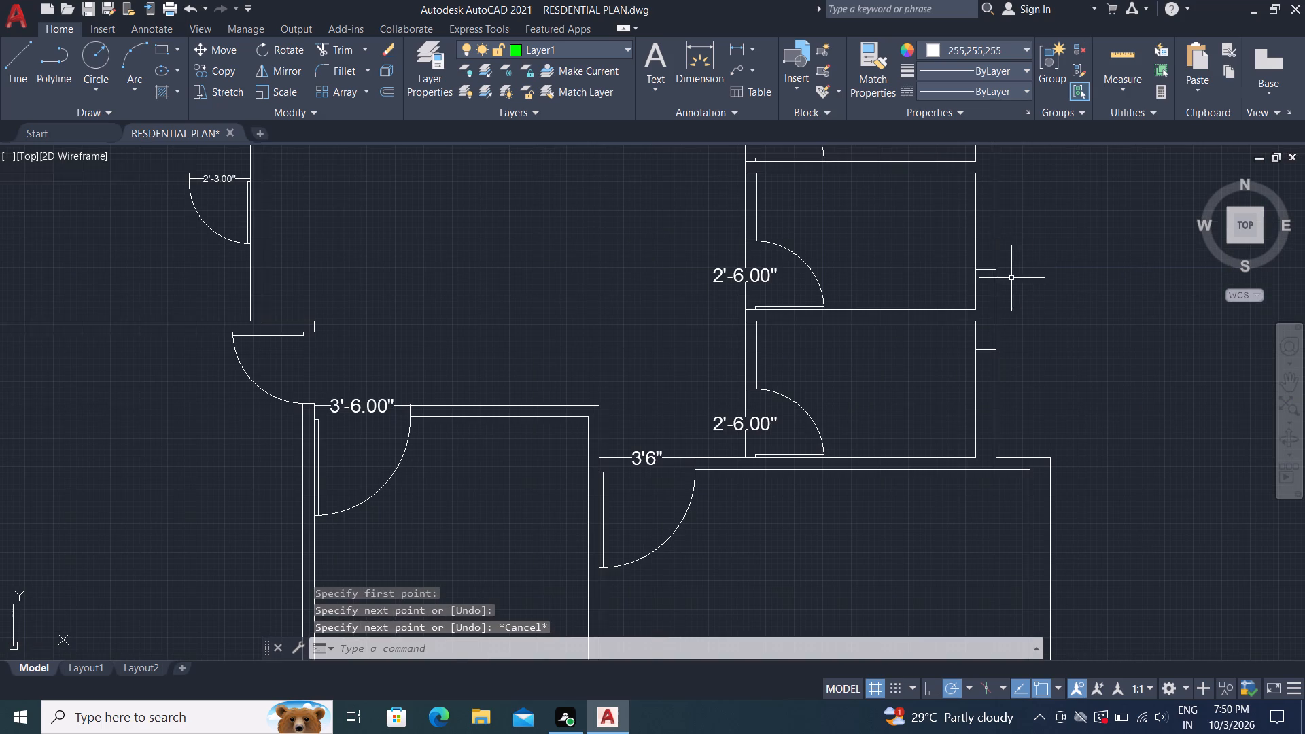
scroll(970, 307, down, 2)
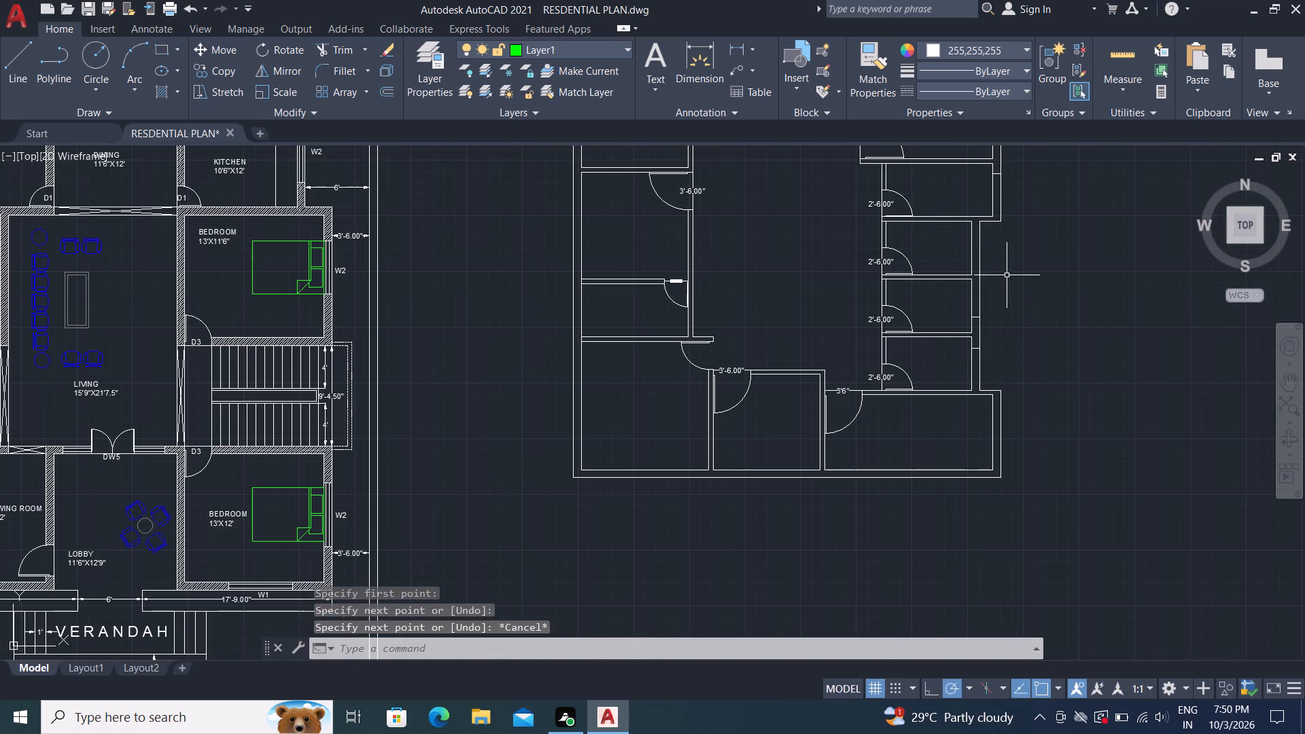
scroll(988, 244, up, 3)
key(space)
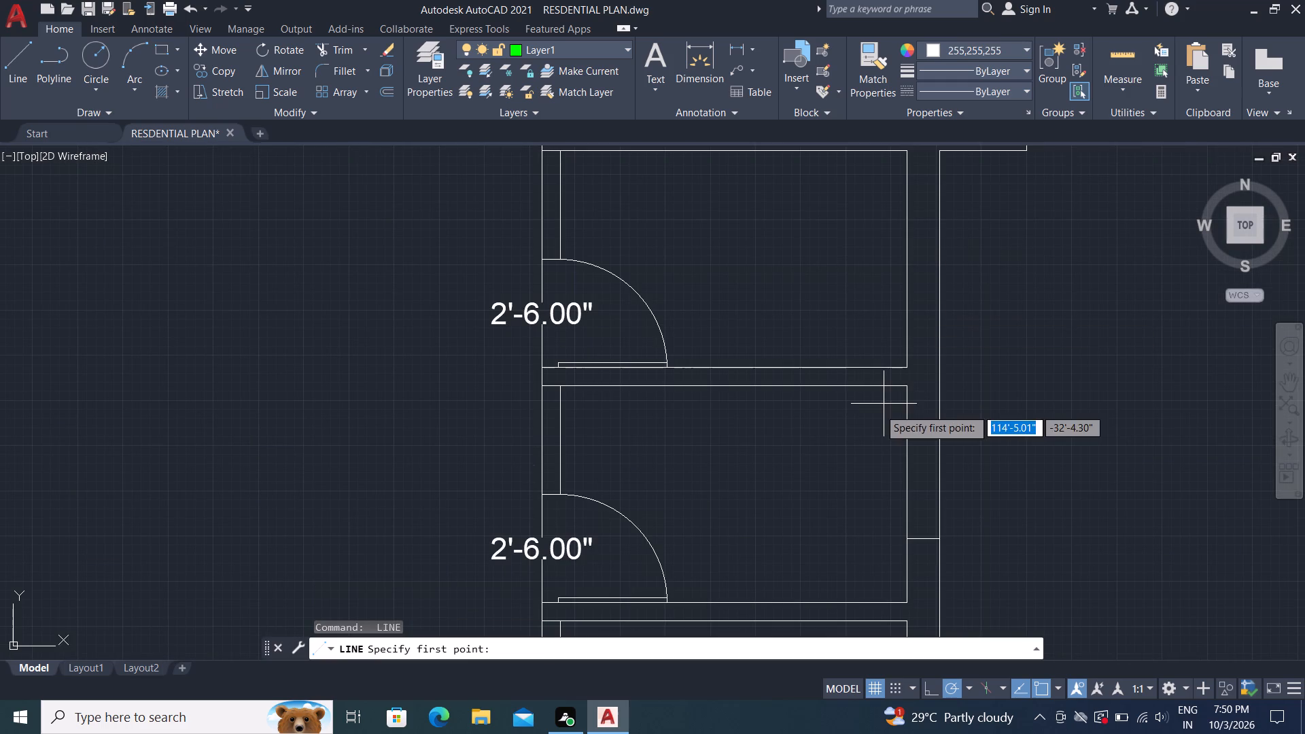
click(909, 324)
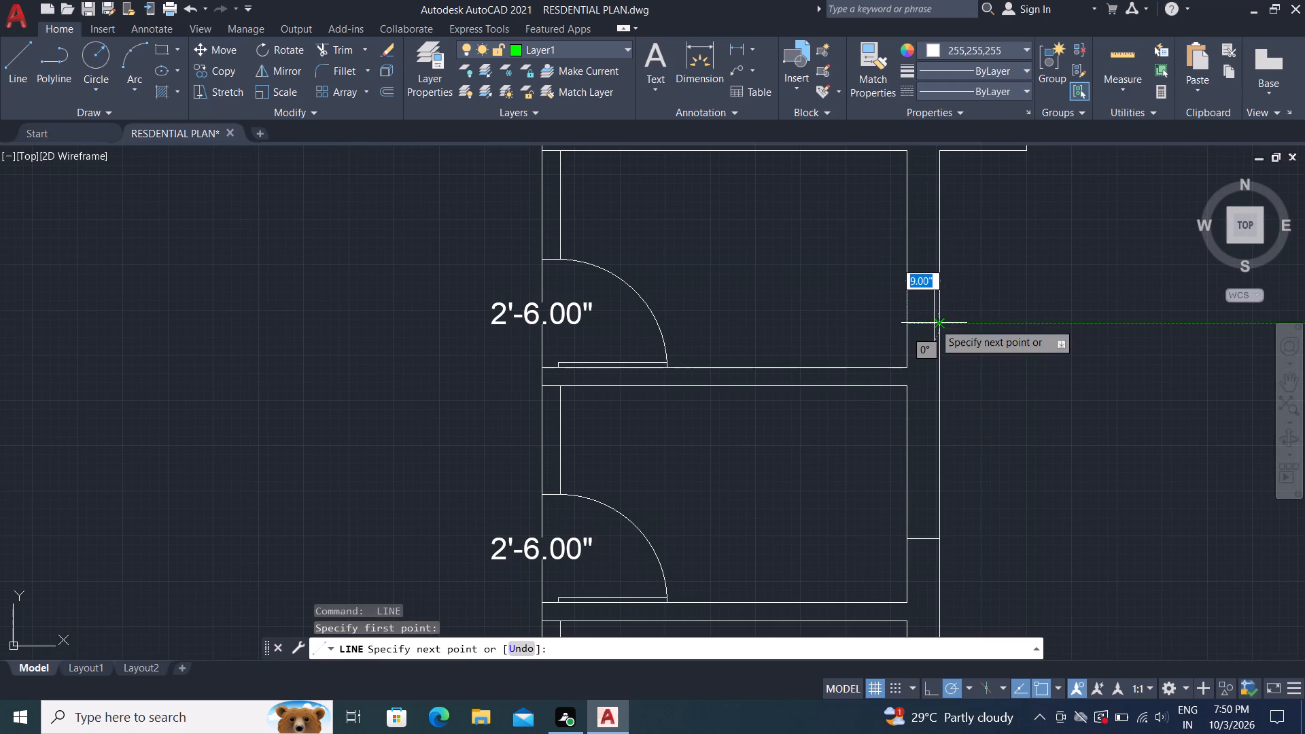
click(939, 326)
key(Escape)
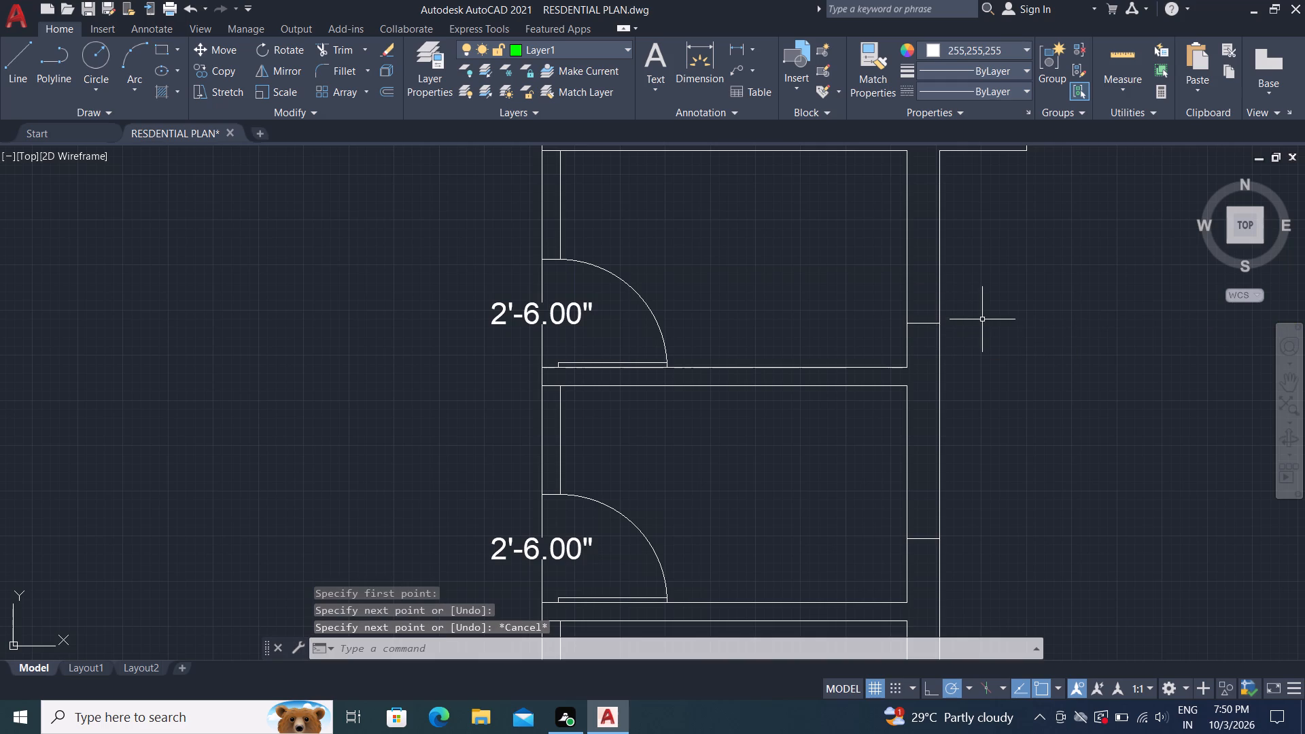
Offset the four short wall lines 3' along the outer wall: downward in the top and bottom small rooms, upward in the middle two.
text(o)
key(space)
text(3')
key(Return)
scroll(971, 347, down, 2)
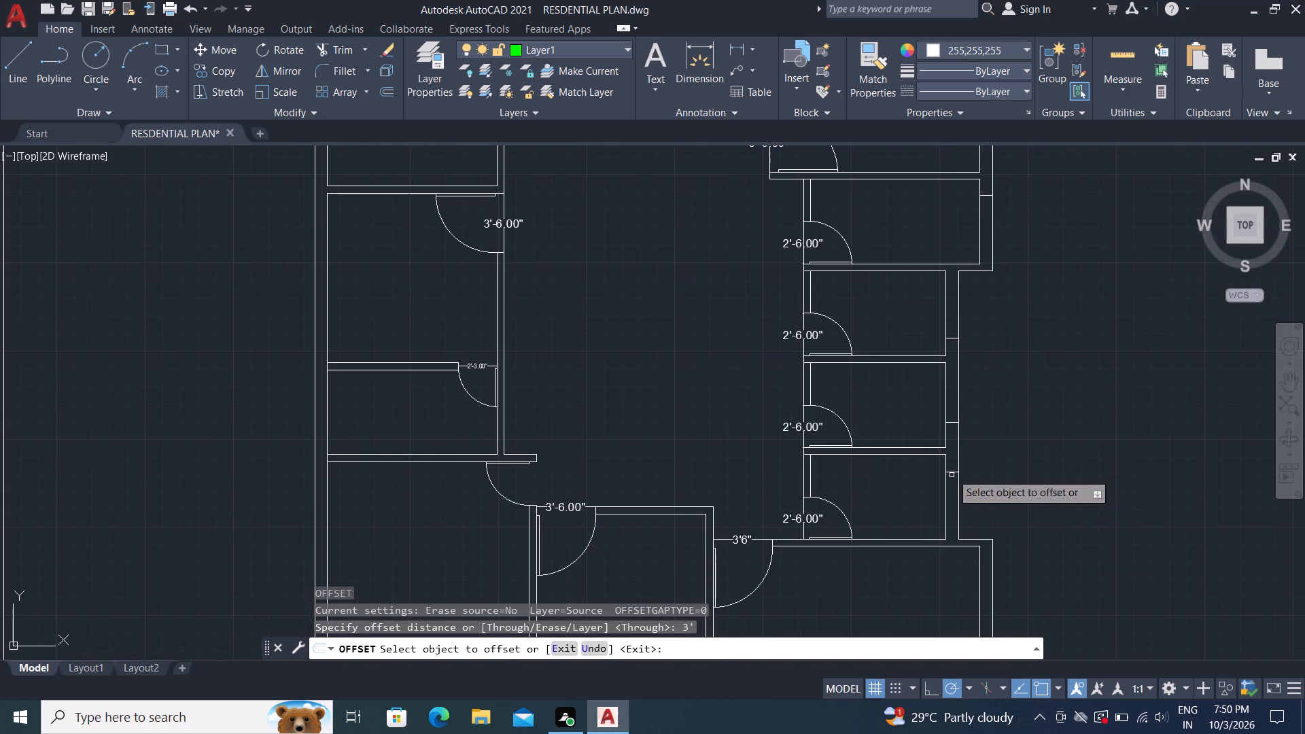
click(953, 472)
click(951, 519)
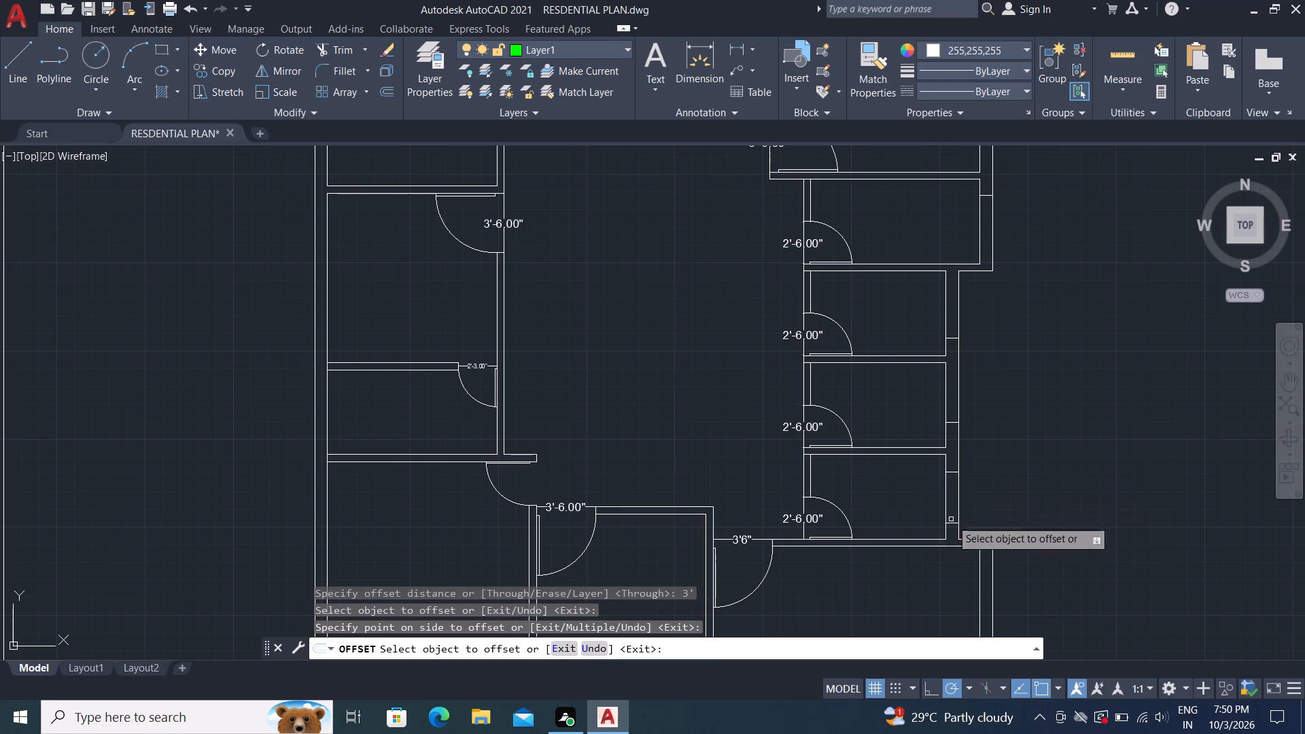
click(951, 420)
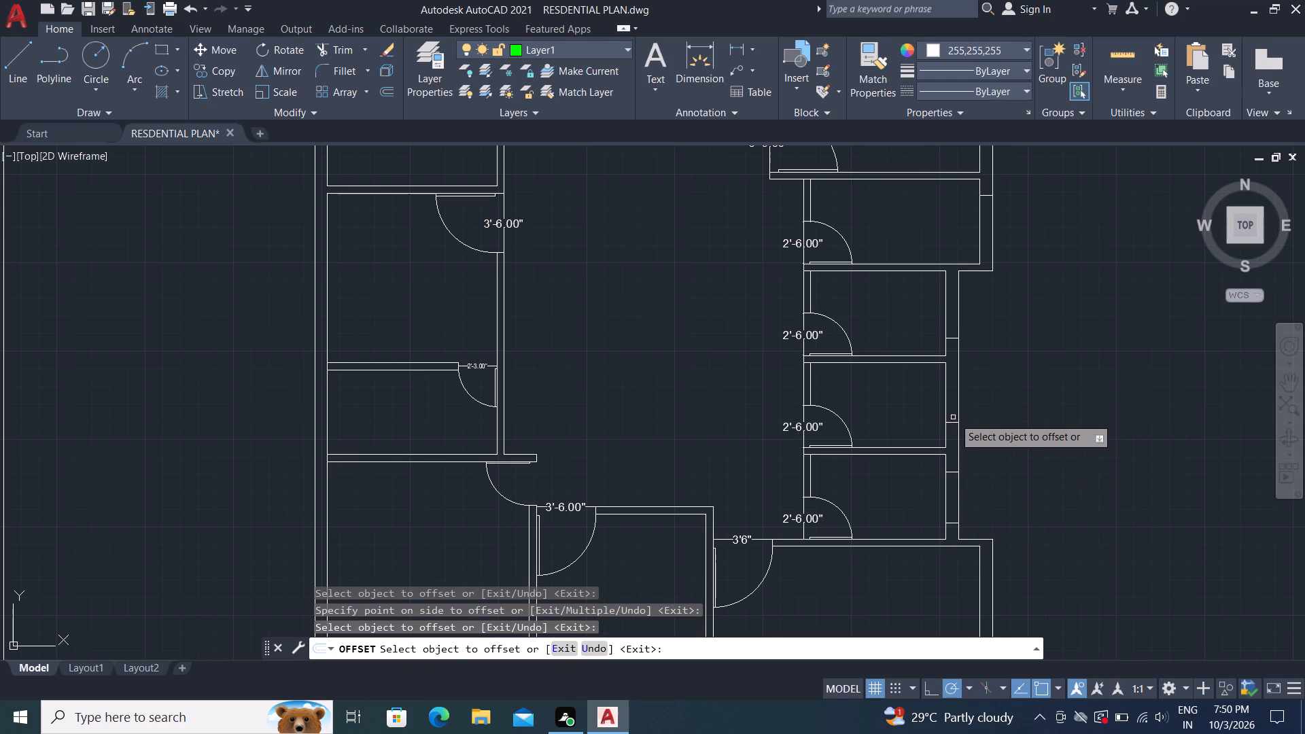
click(950, 423)
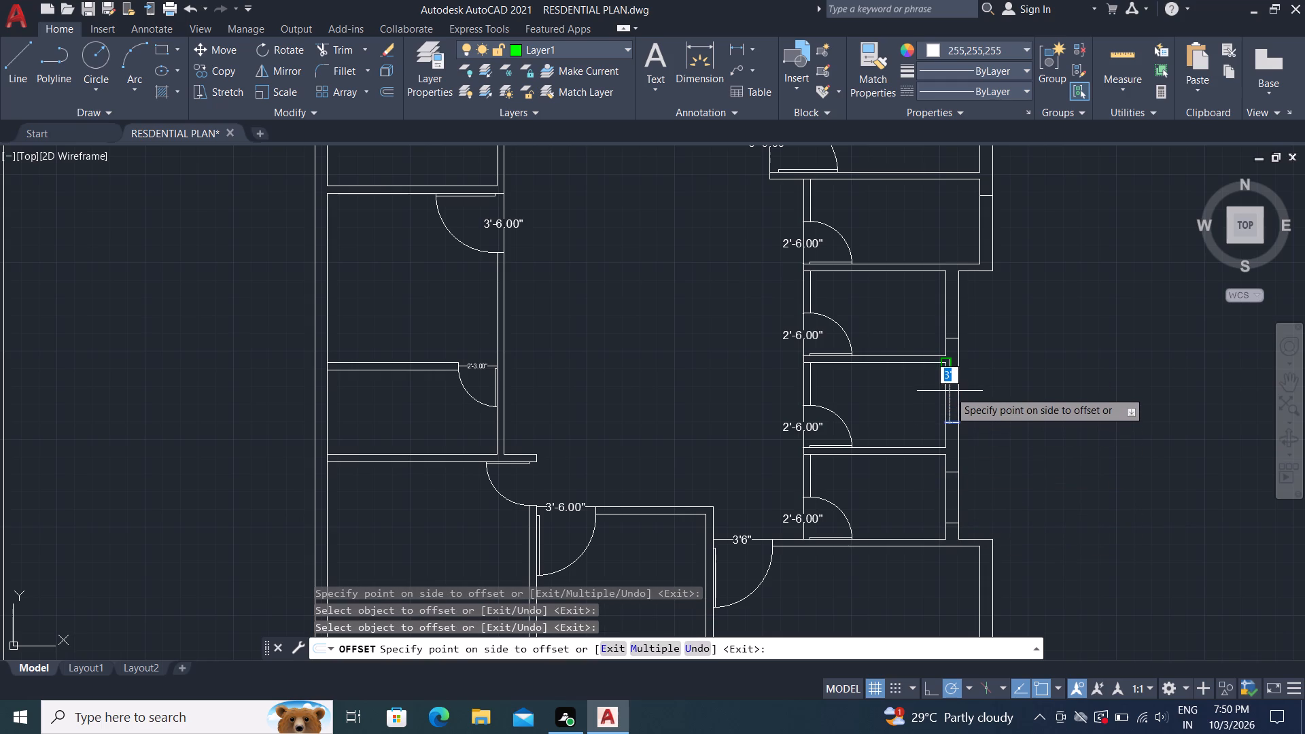
click(950, 391)
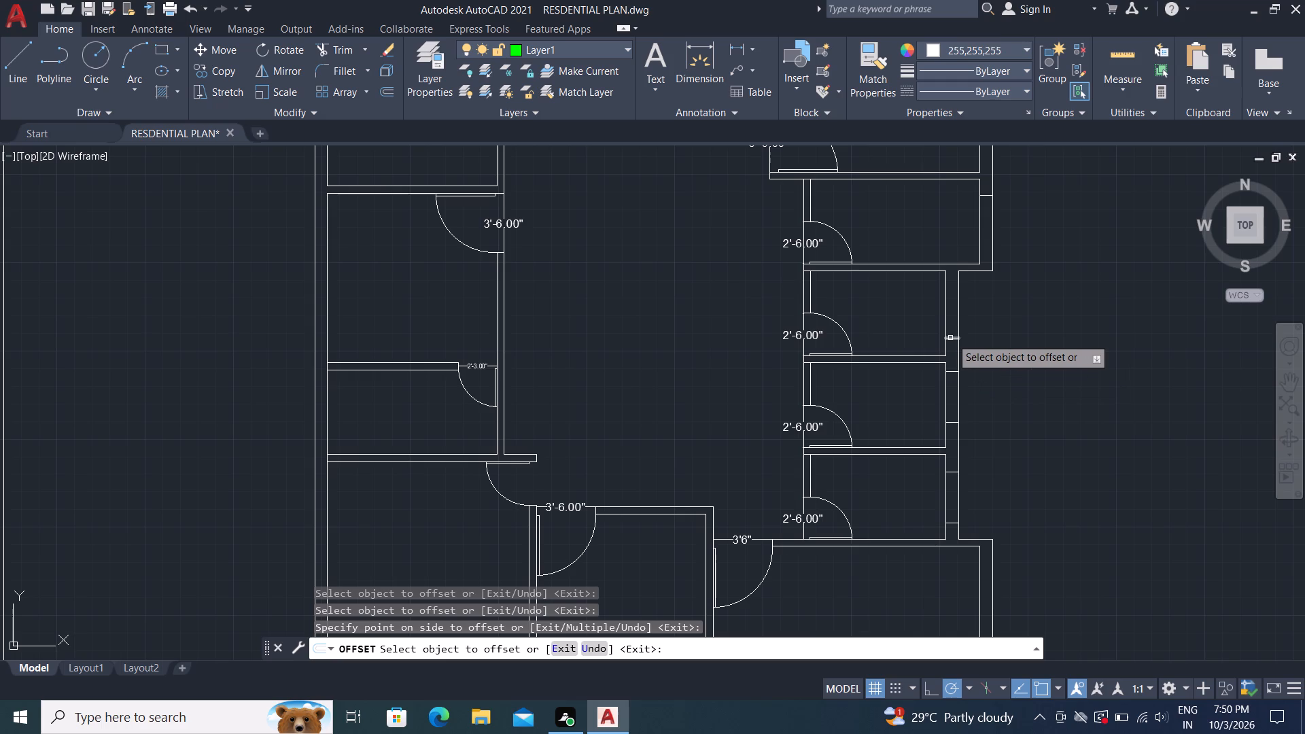
click(955, 339)
click(962, 285)
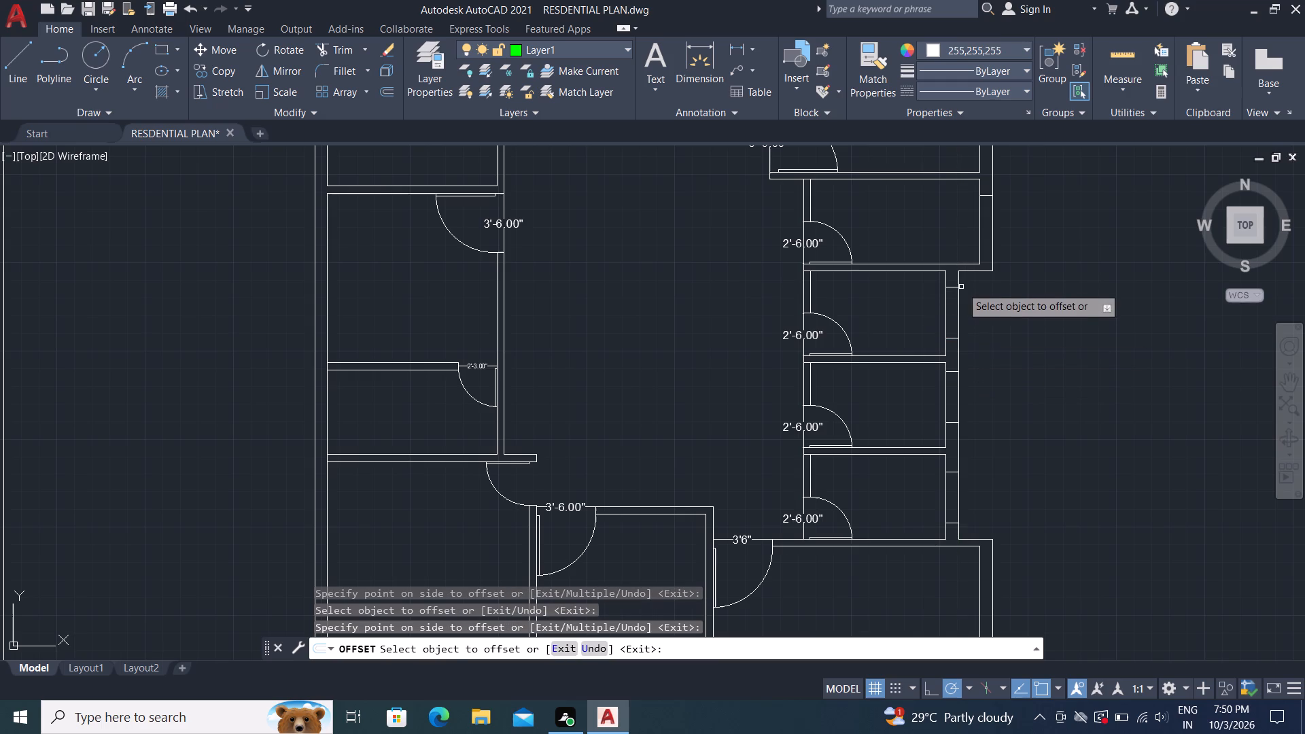
click(986, 194)
click(986, 224)
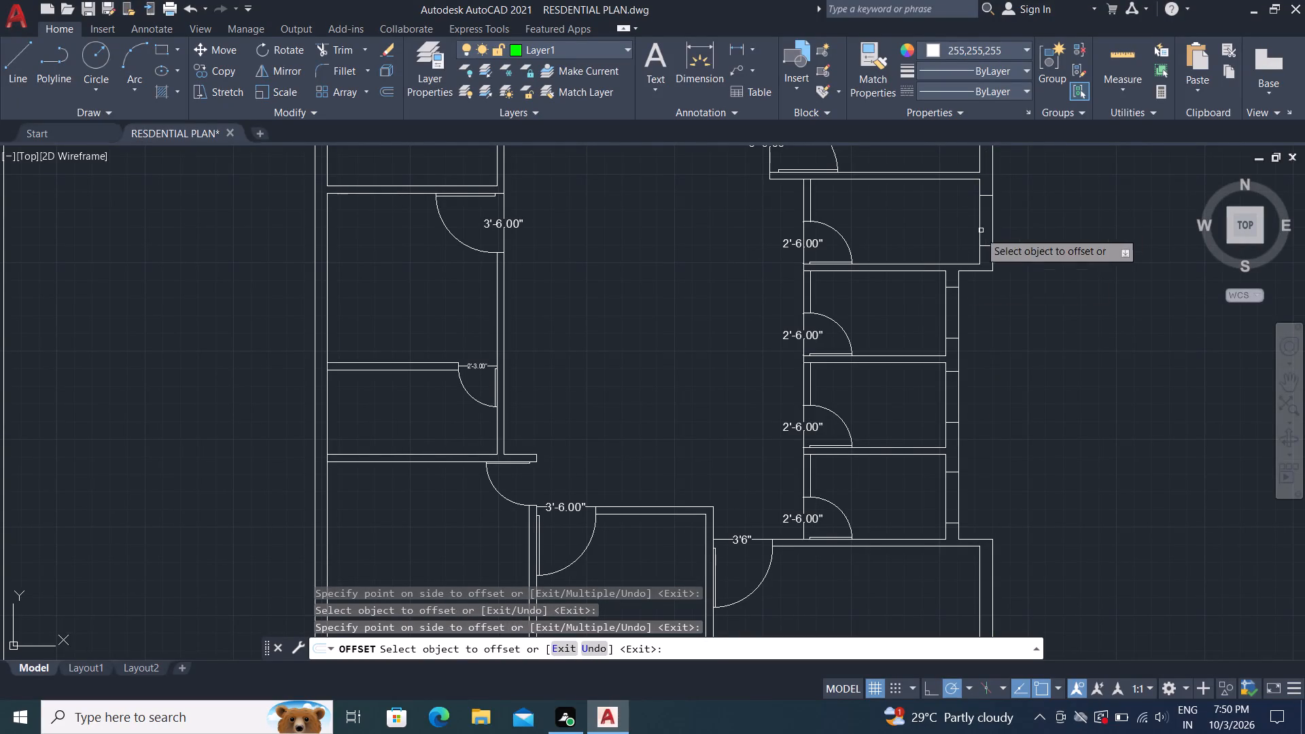
scroll(1015, 419, down, 1)
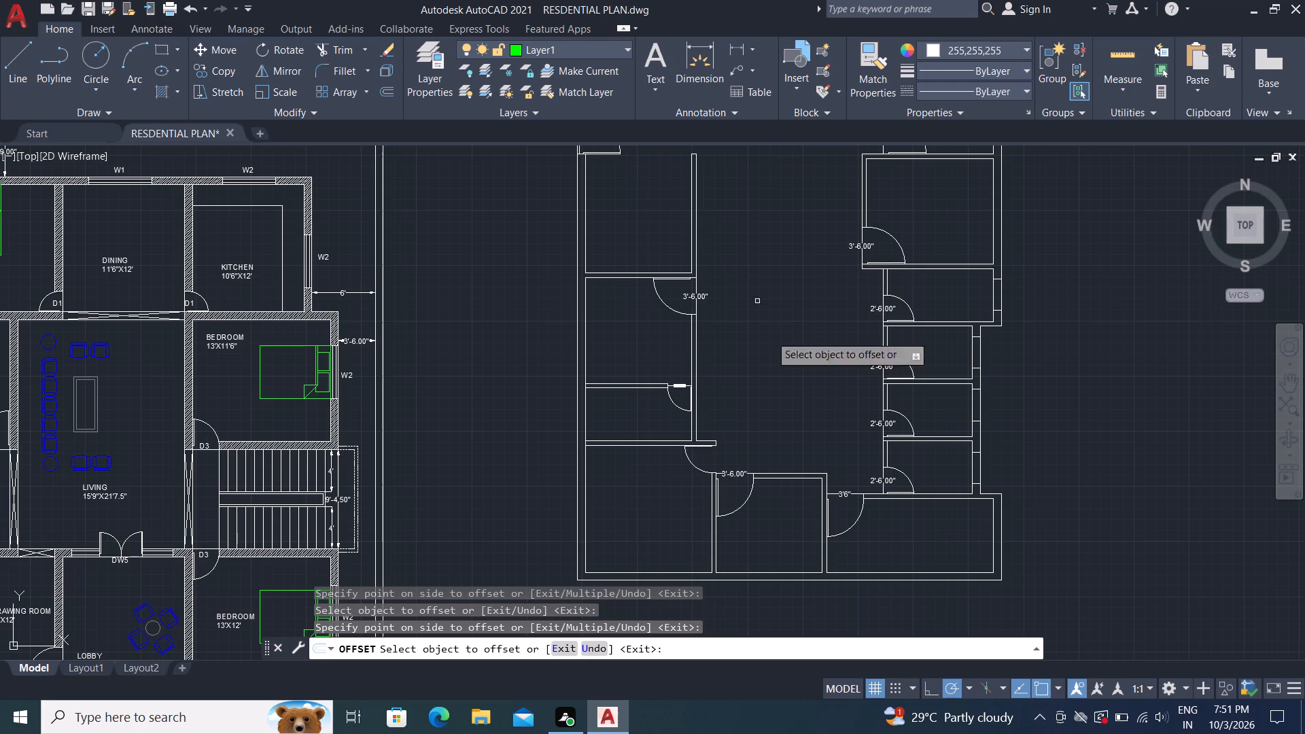
scroll(877, 405, down, 1)
scroll(801, 222, up, 3)
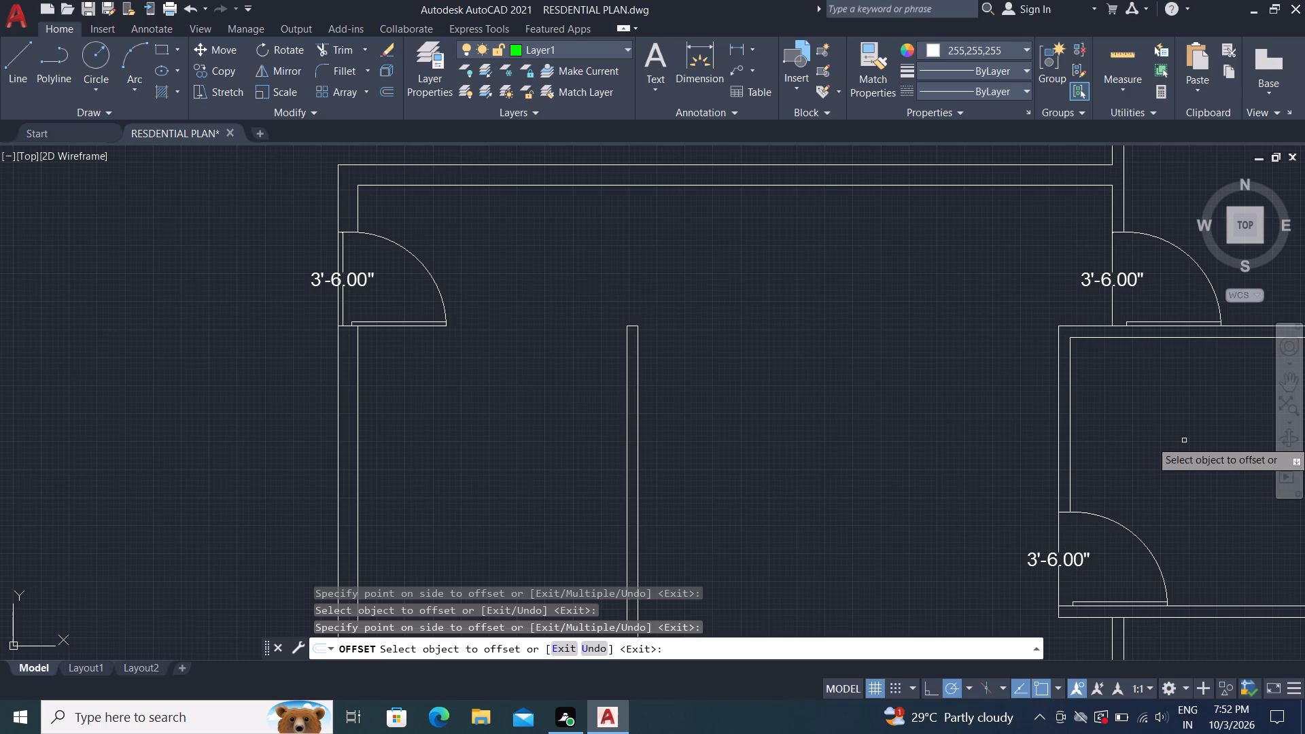
key(Escape)
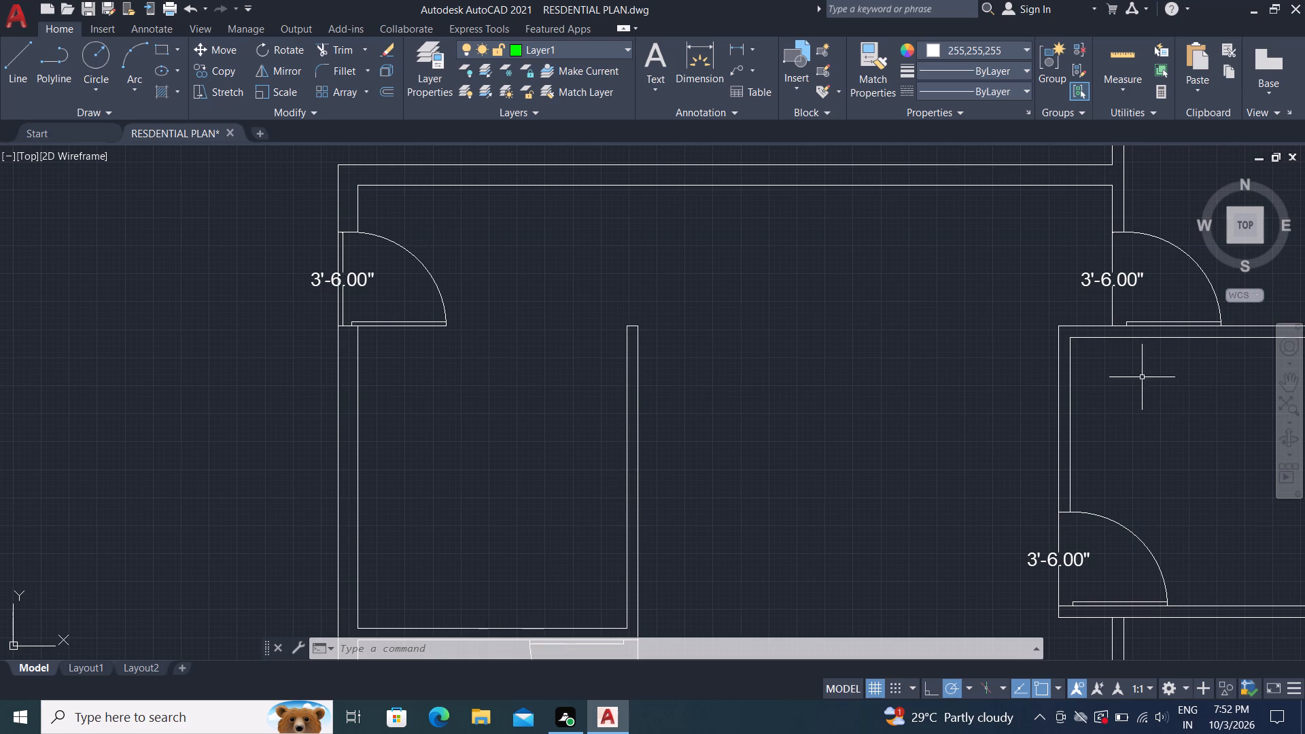
Draw a 9" vertical line across the bottom outer wall of the middle bottom room, about 2' right of its lower-left inner corner.
scroll(966, 307, down, 1)
scroll(949, 236, down, 4)
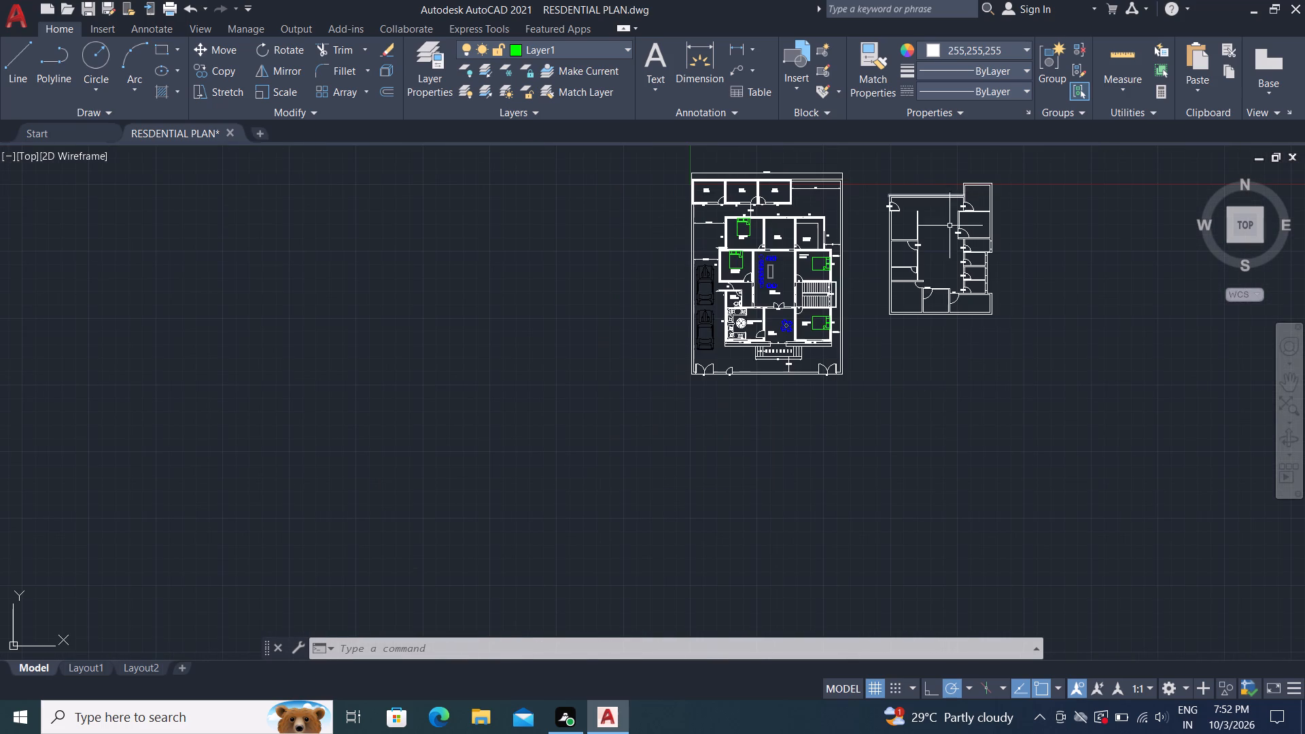
scroll(941, 334, up, 5)
scroll(939, 333, down, 2)
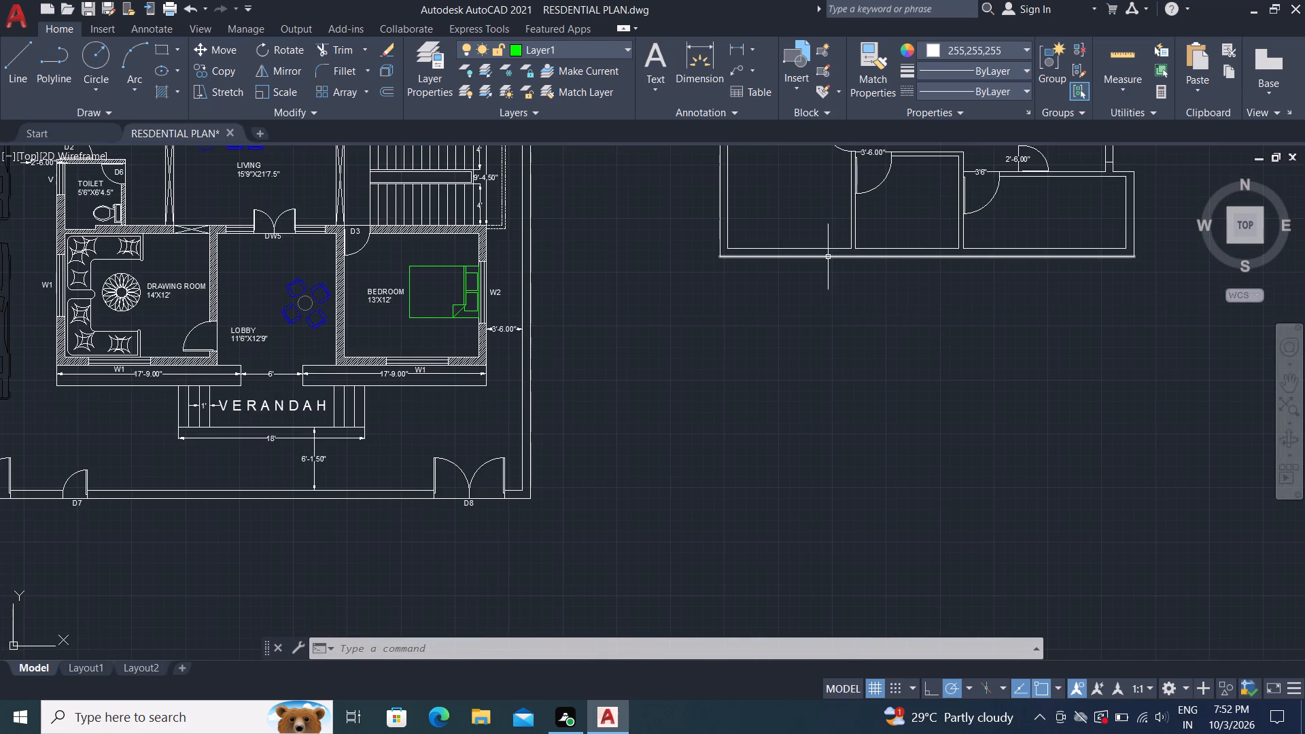
scroll(829, 246, up, 1)
key(l)
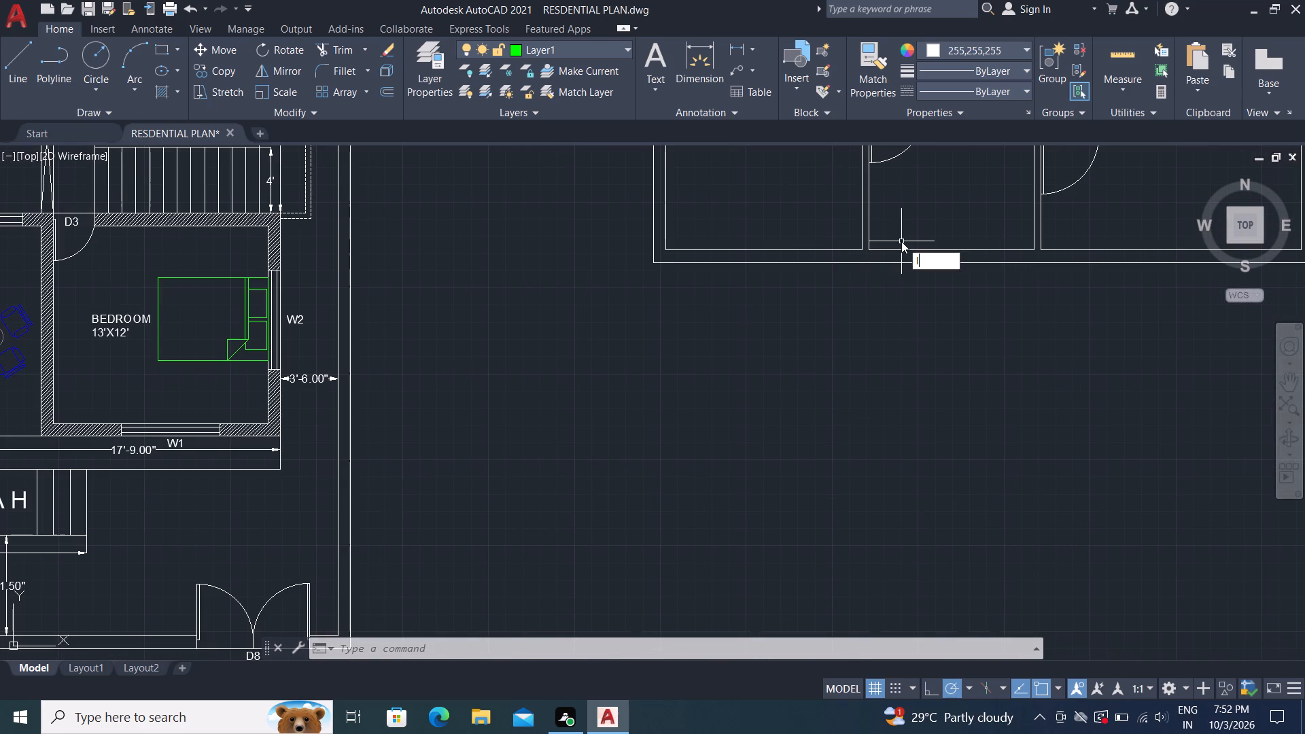
key(space)
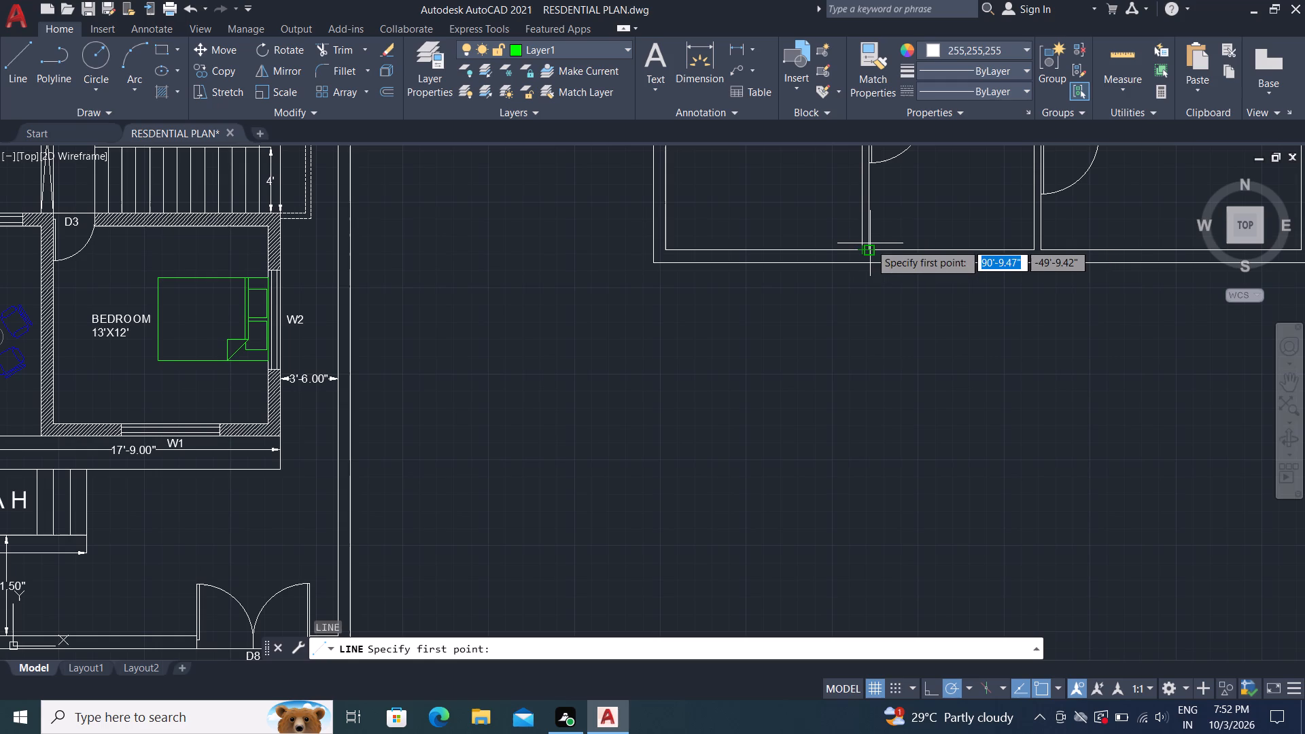
scroll(870, 248, up, 3)
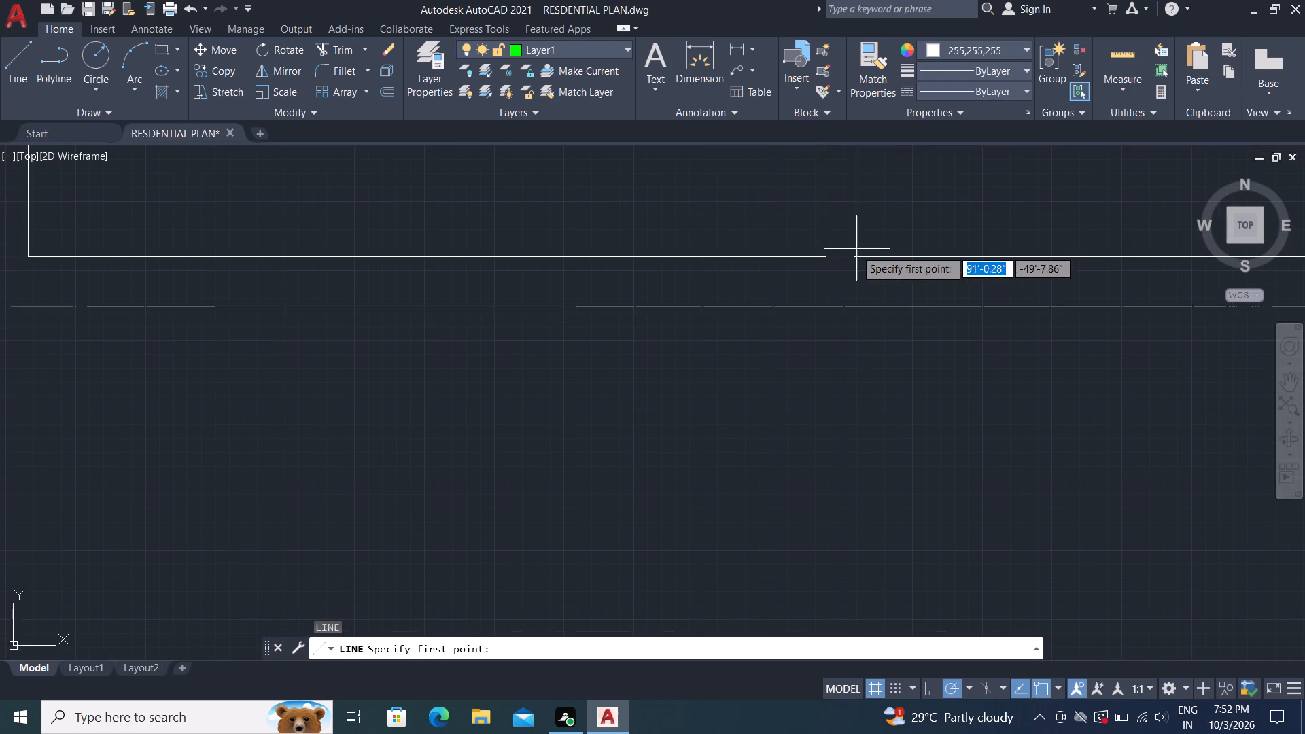
click(988, 254)
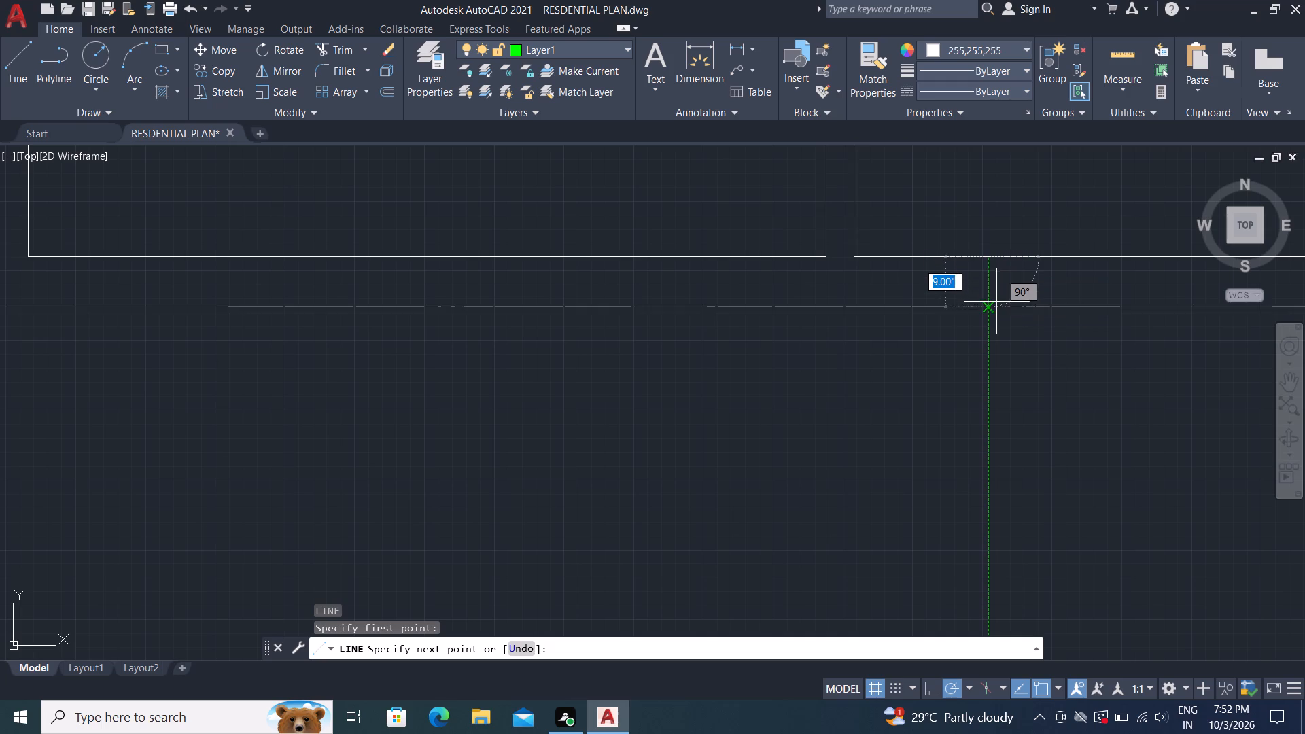
click(987, 302)
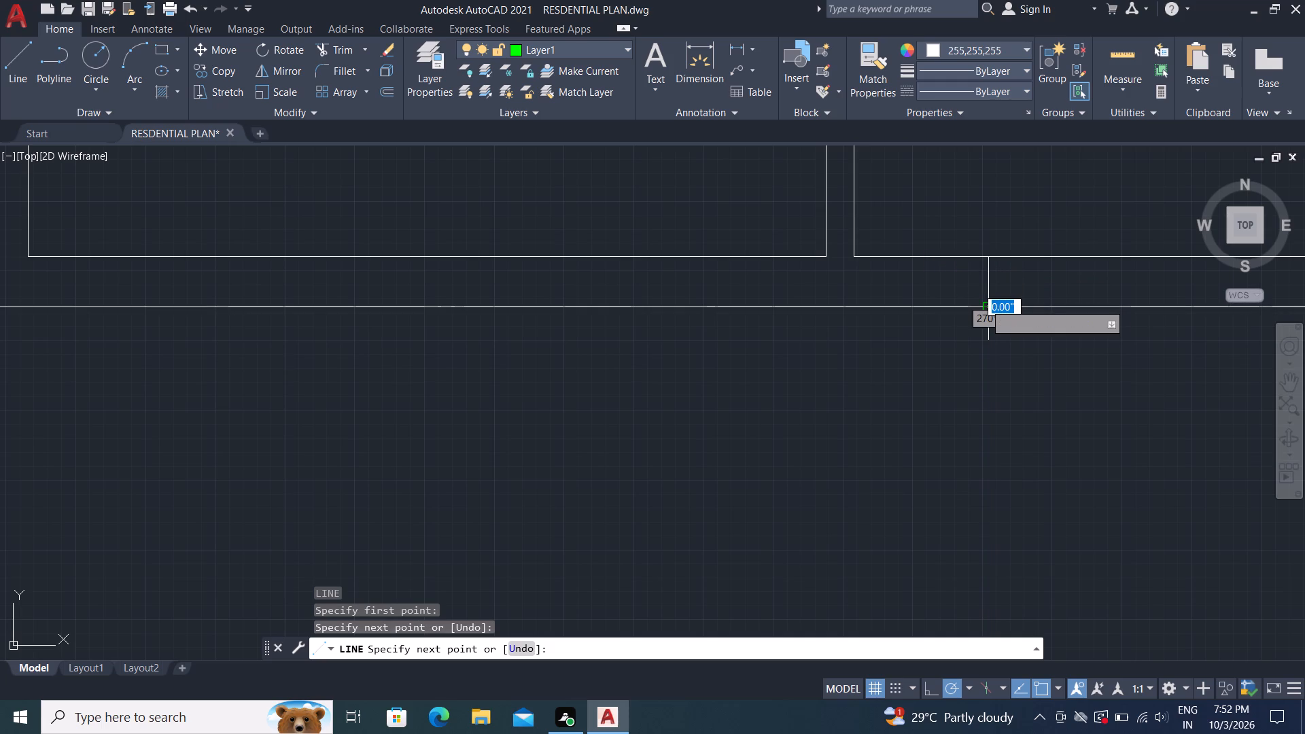
key(Escape)
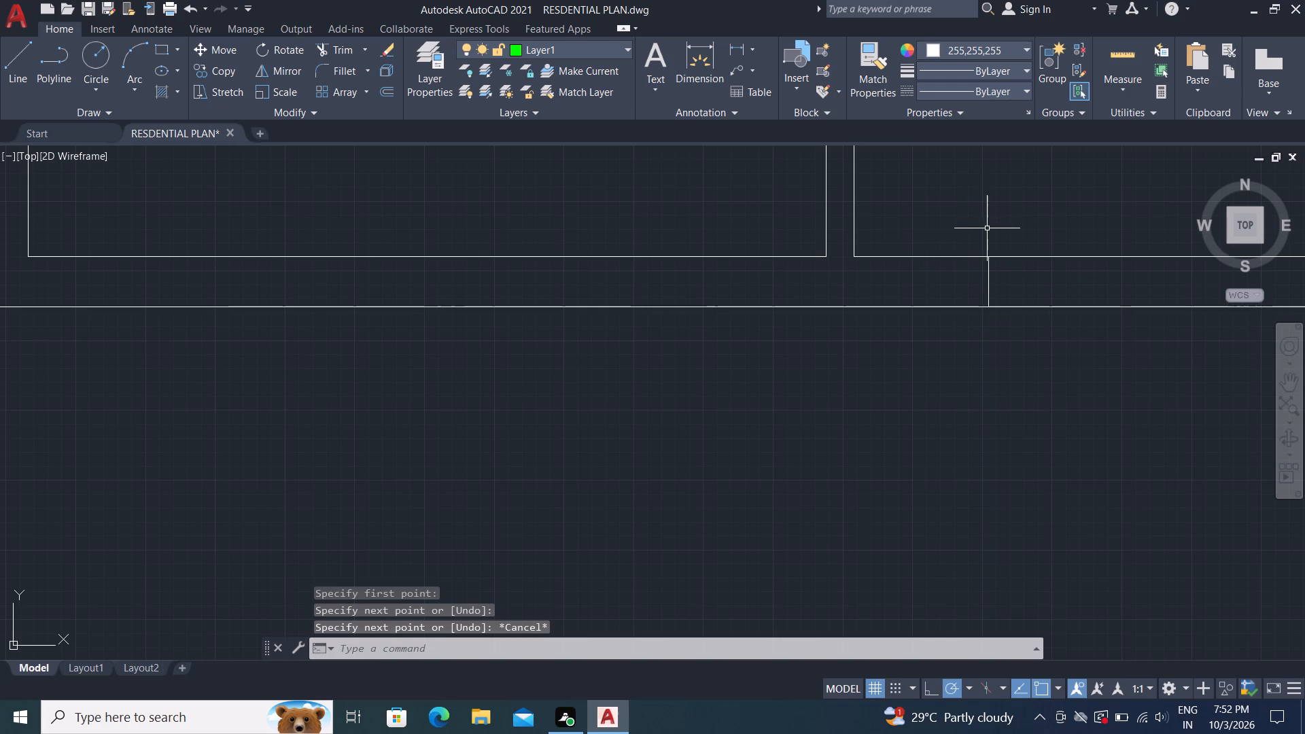
Draw a 9" vertical line across the bottom outer wall of the bottom-right room, a short way right of its lower-left inner corner.
scroll(987, 237, down, 3)
scroll(740, 277, down, 1)
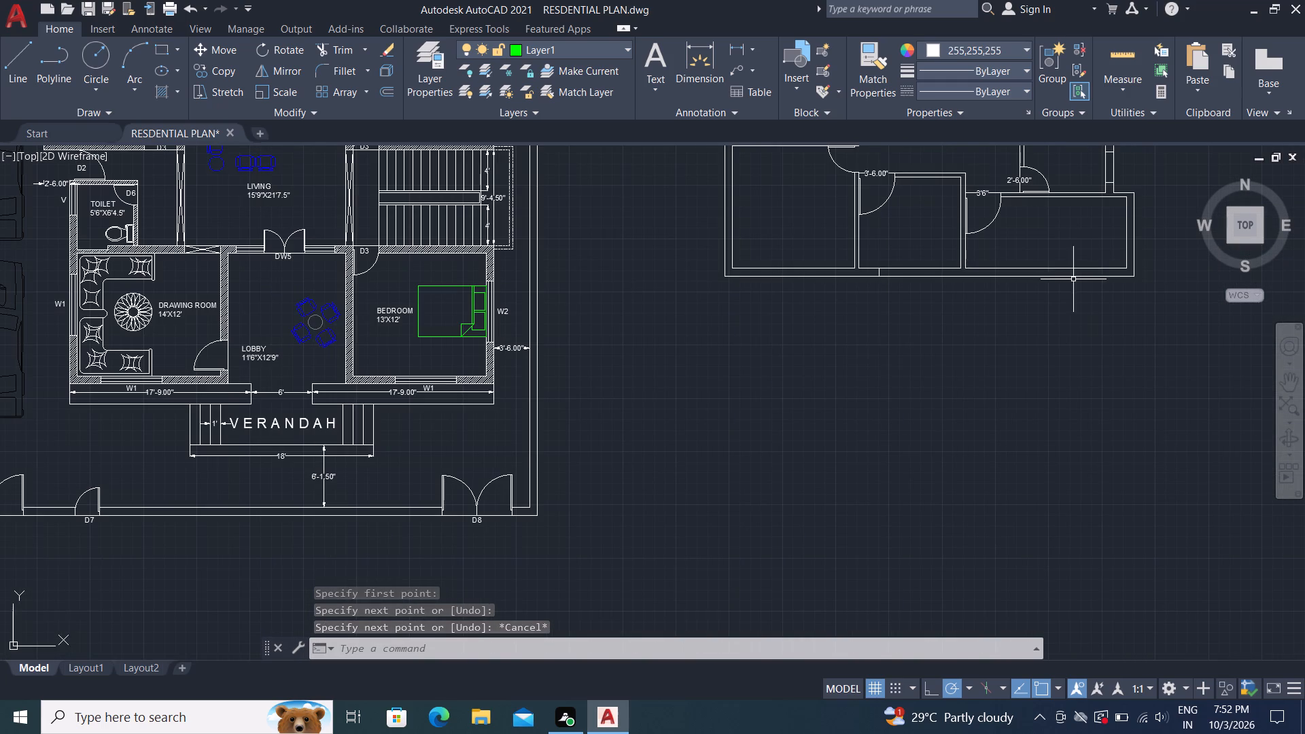
scroll(979, 267, up, 2)
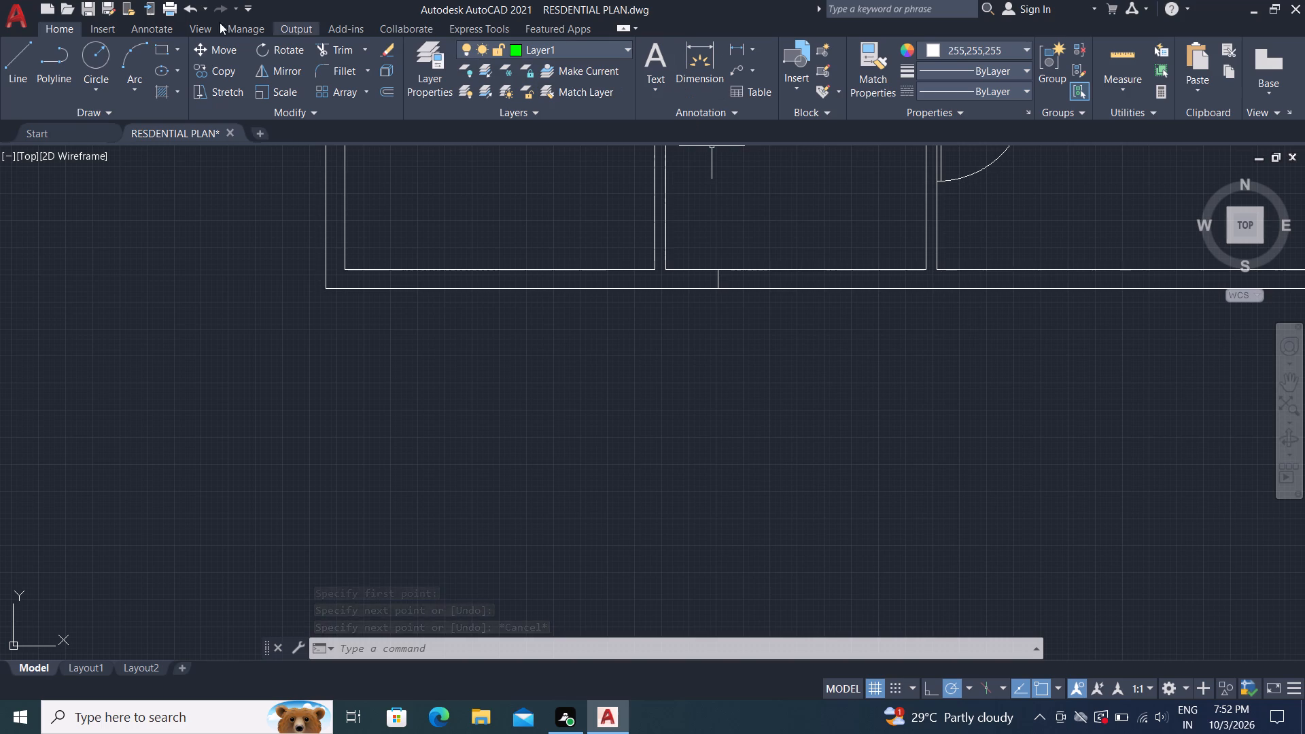
click(18, 50)
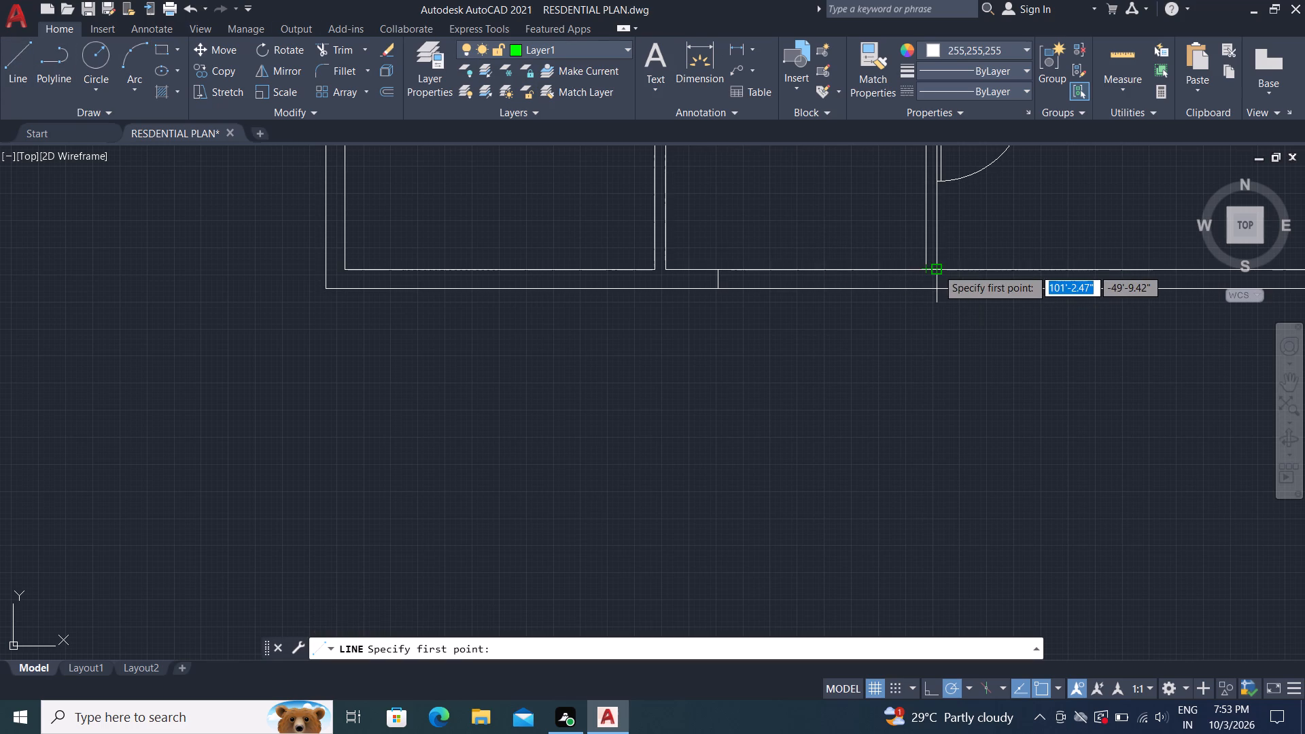
click(992, 272)
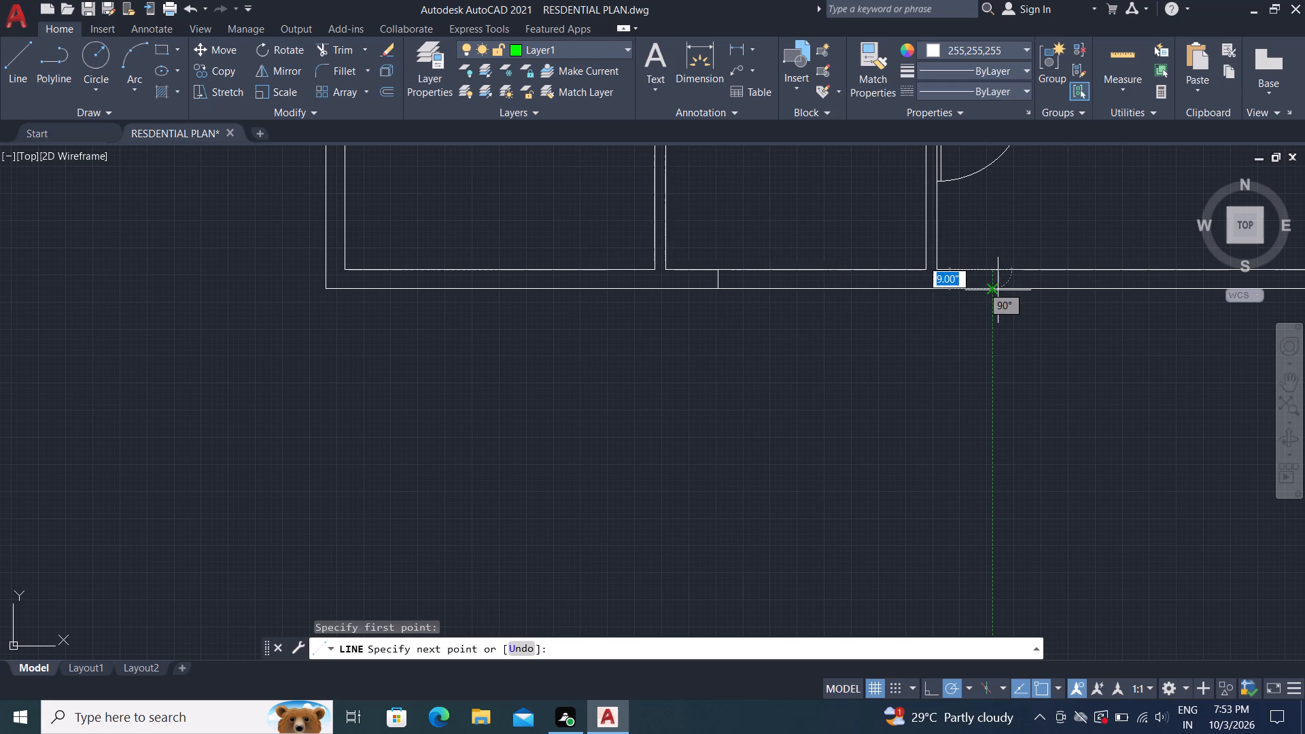
click(998, 290)
key(Escape)
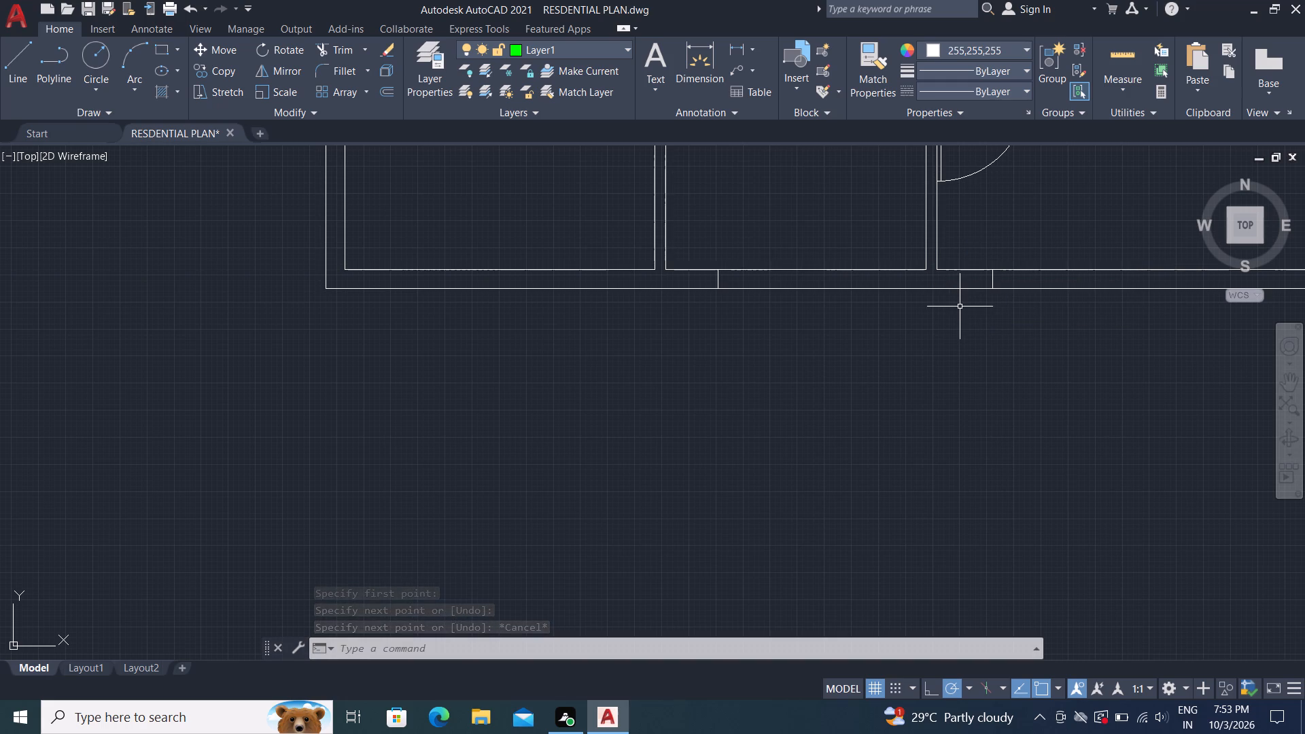
Offset the short wall line in the bottom-right room 4' to the right along the bottom outer wall.
text(o)
key(space)
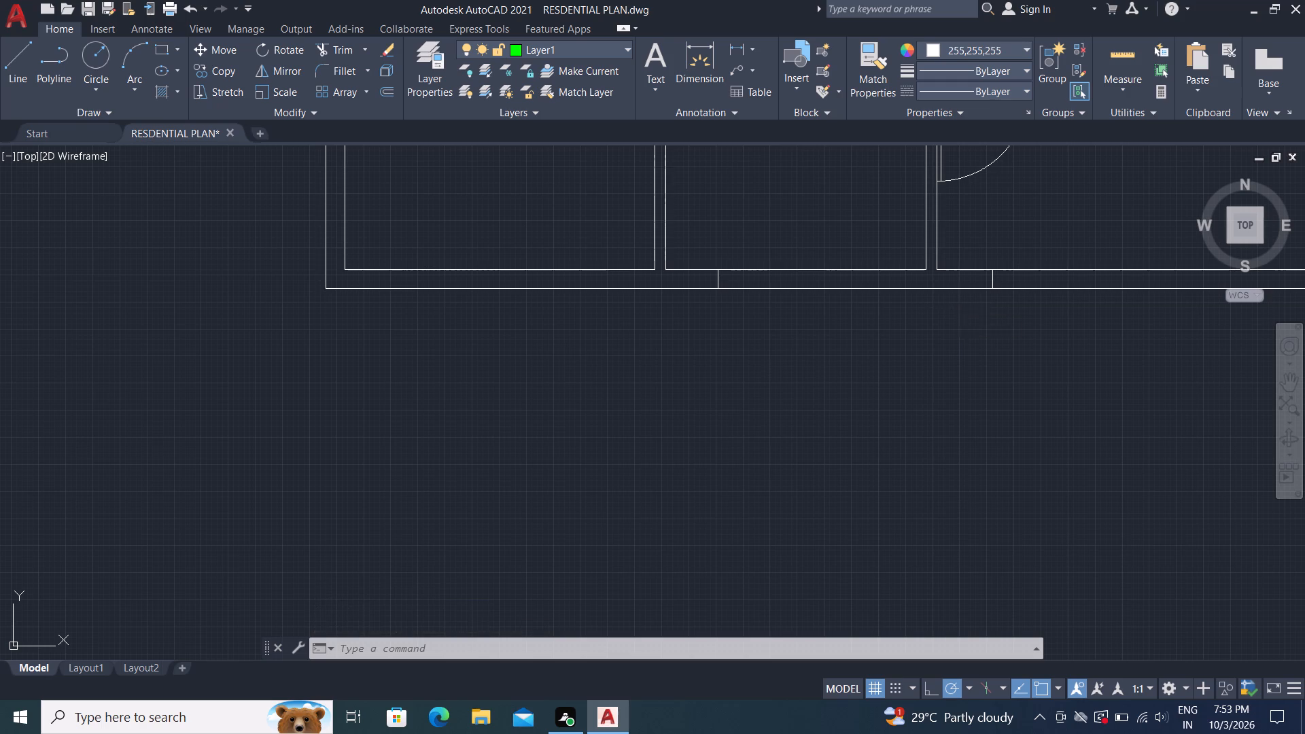
text(4')
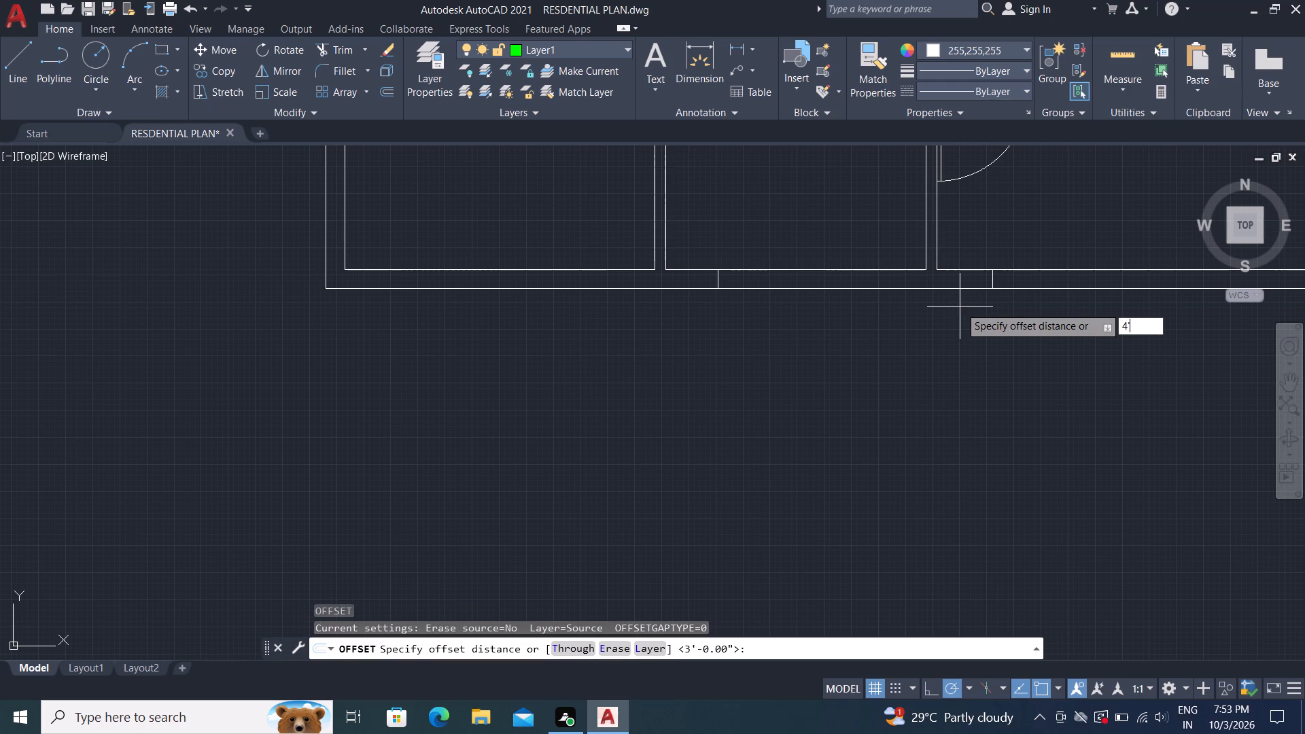
key(space)
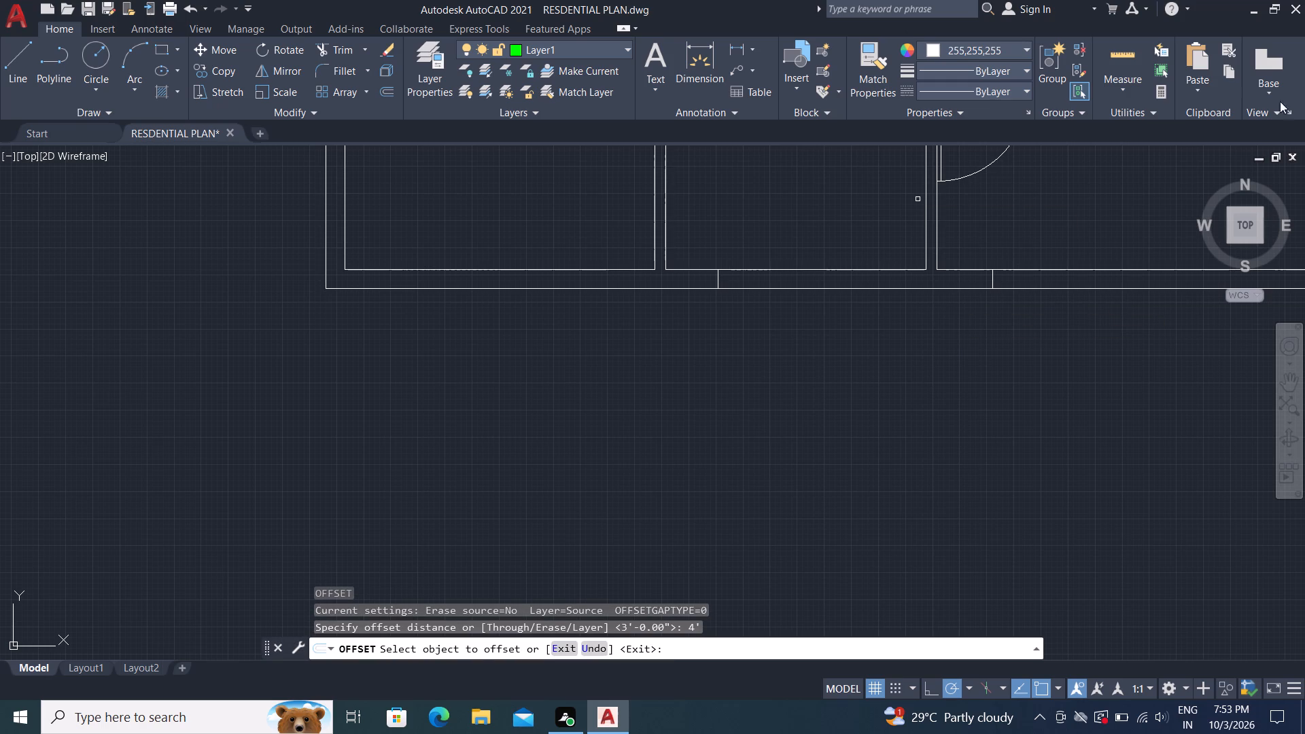
click(994, 281)
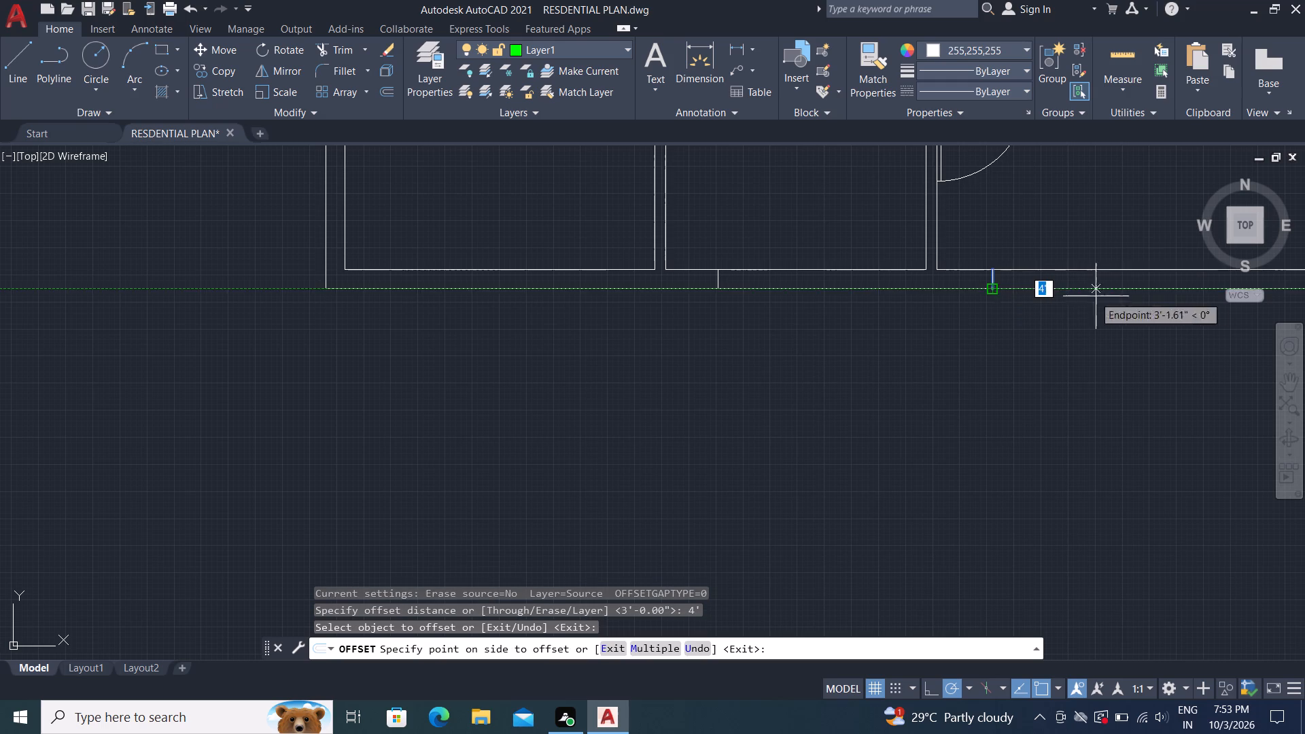
click(1192, 353)
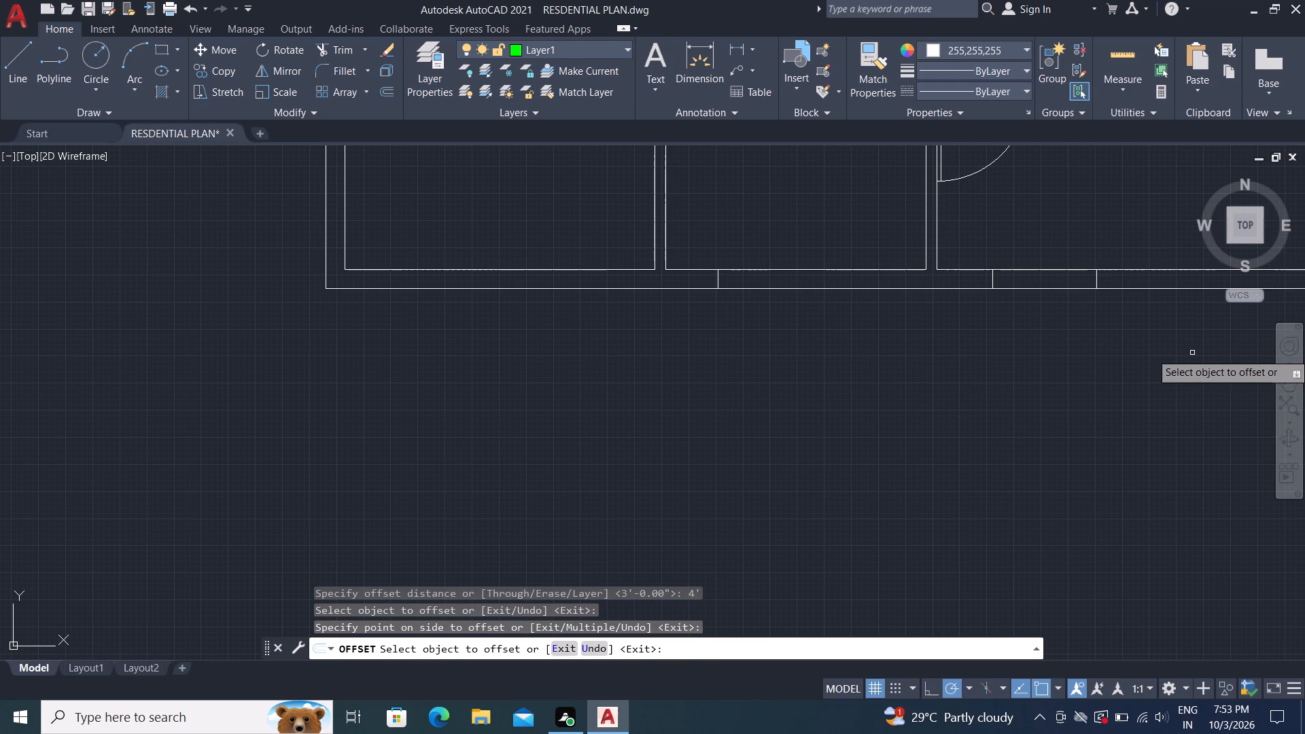
key(Escape)
Offset the short wall line in the middle bottom room 6' to the right along the bottom outer wall.
key(o)
key(space)
key(6)
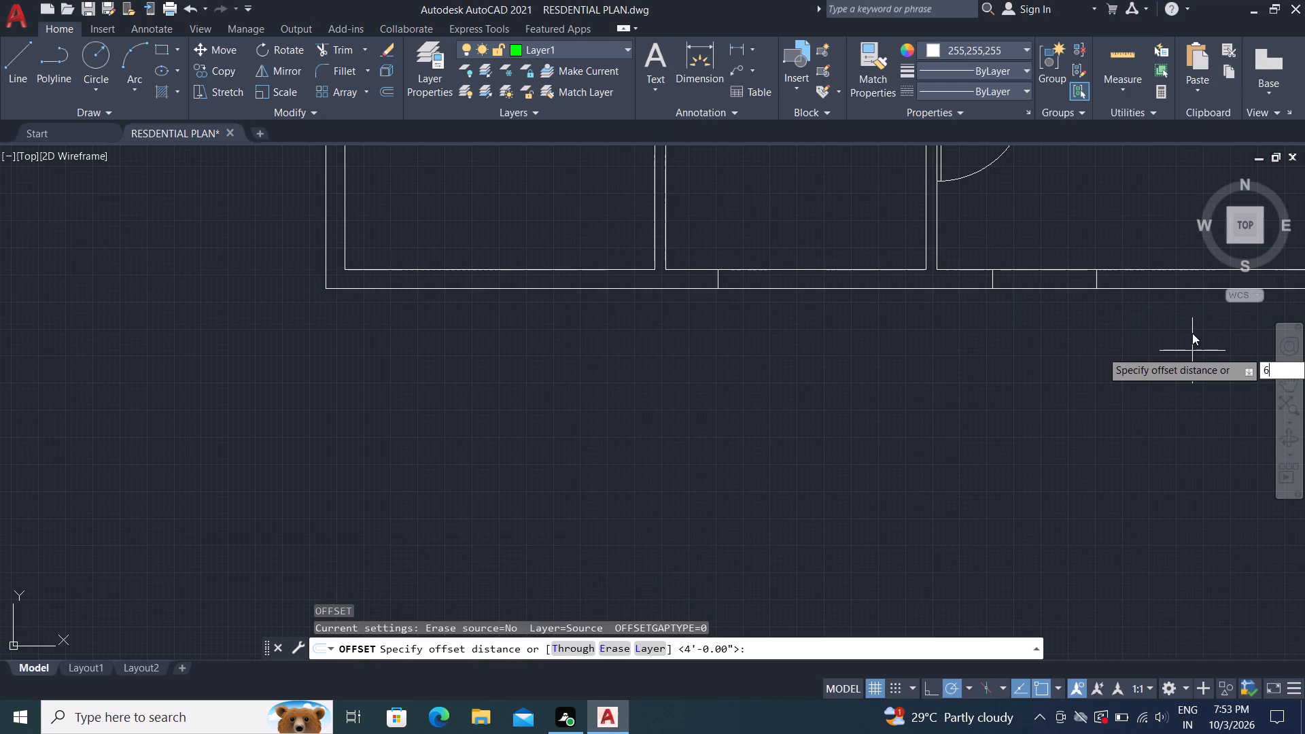
key(apostrophe)
key(space)
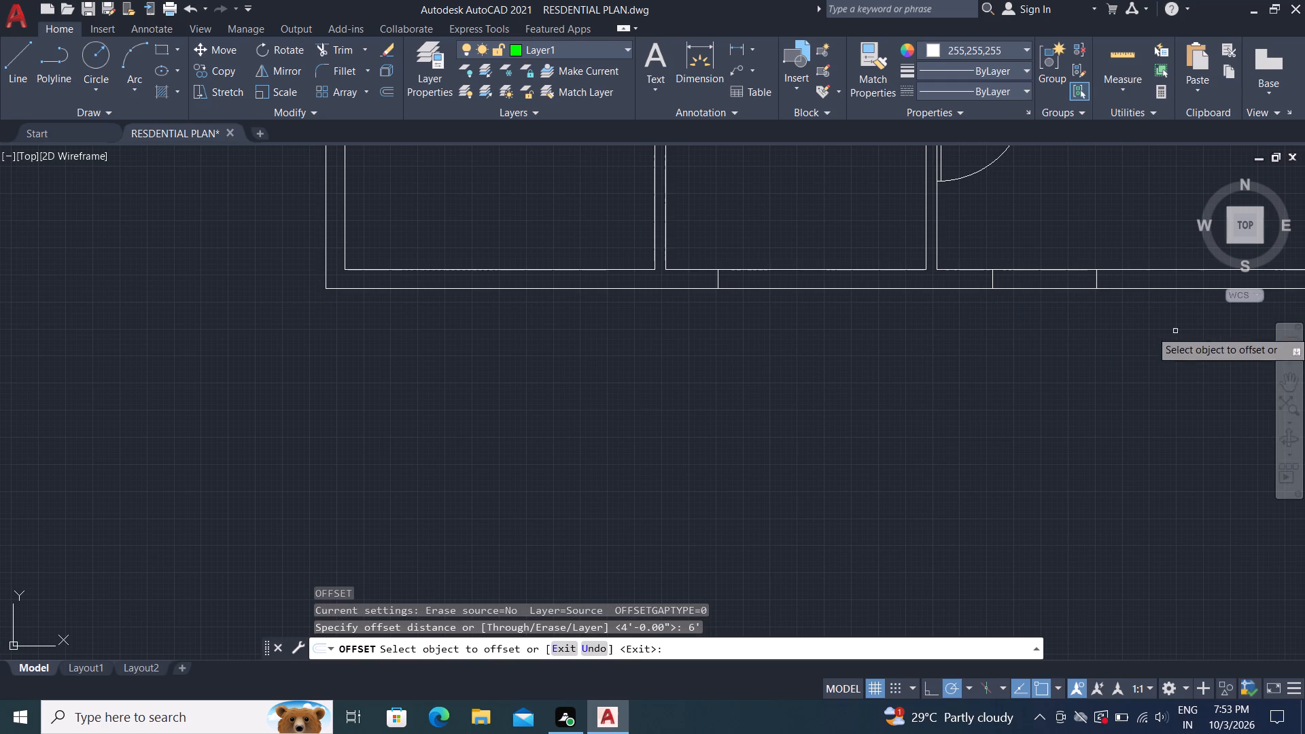
click(718, 276)
click(796, 279)
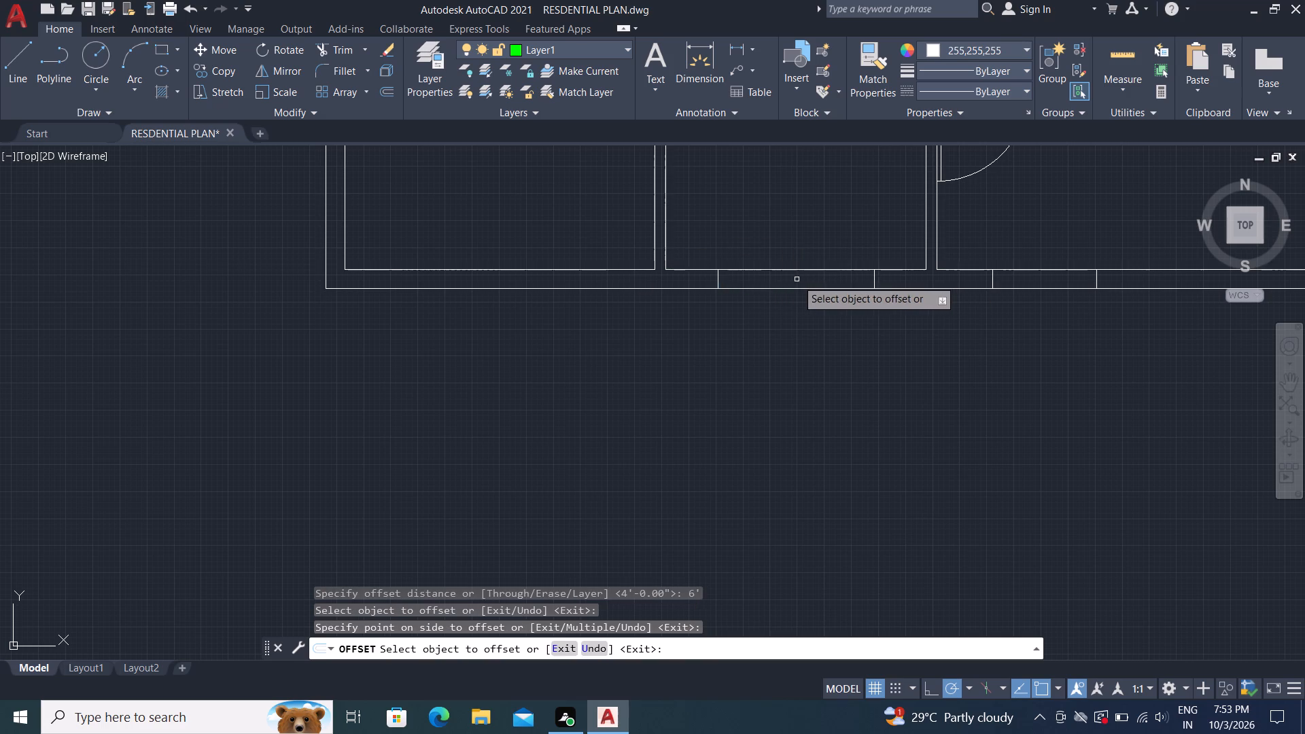
key(Escape)
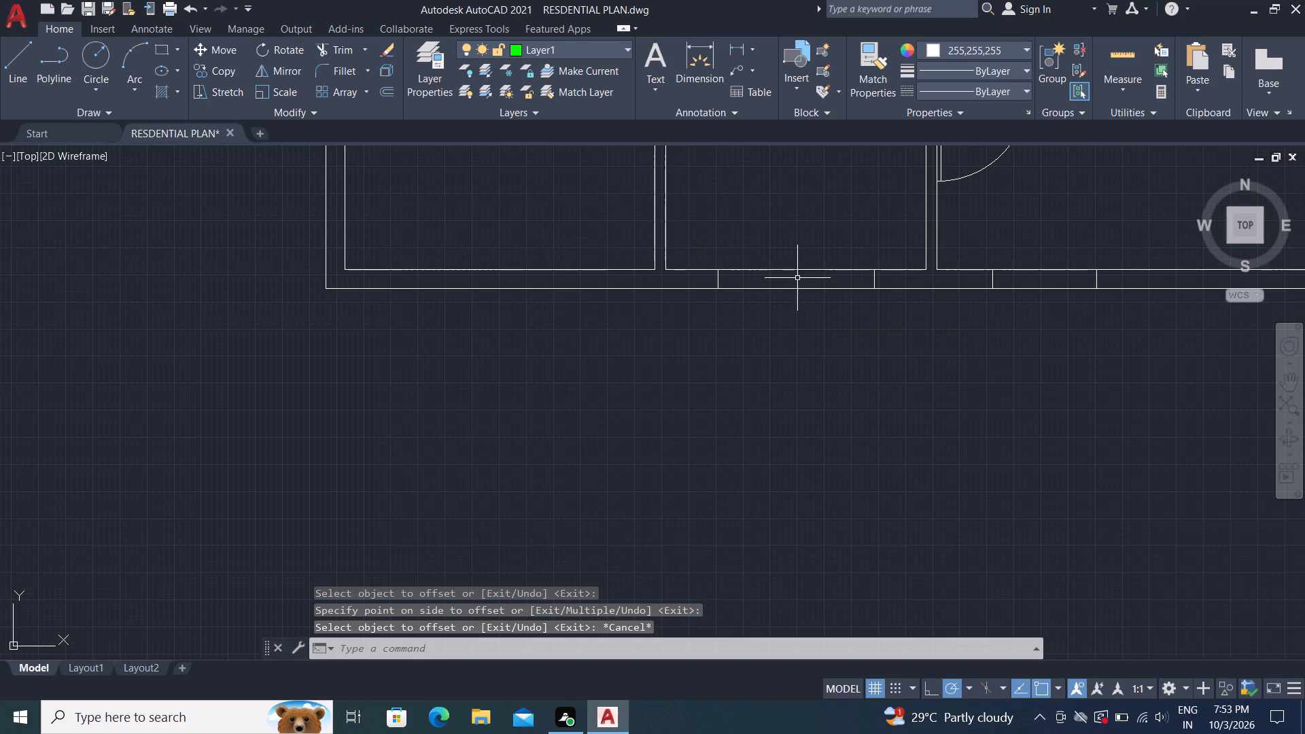